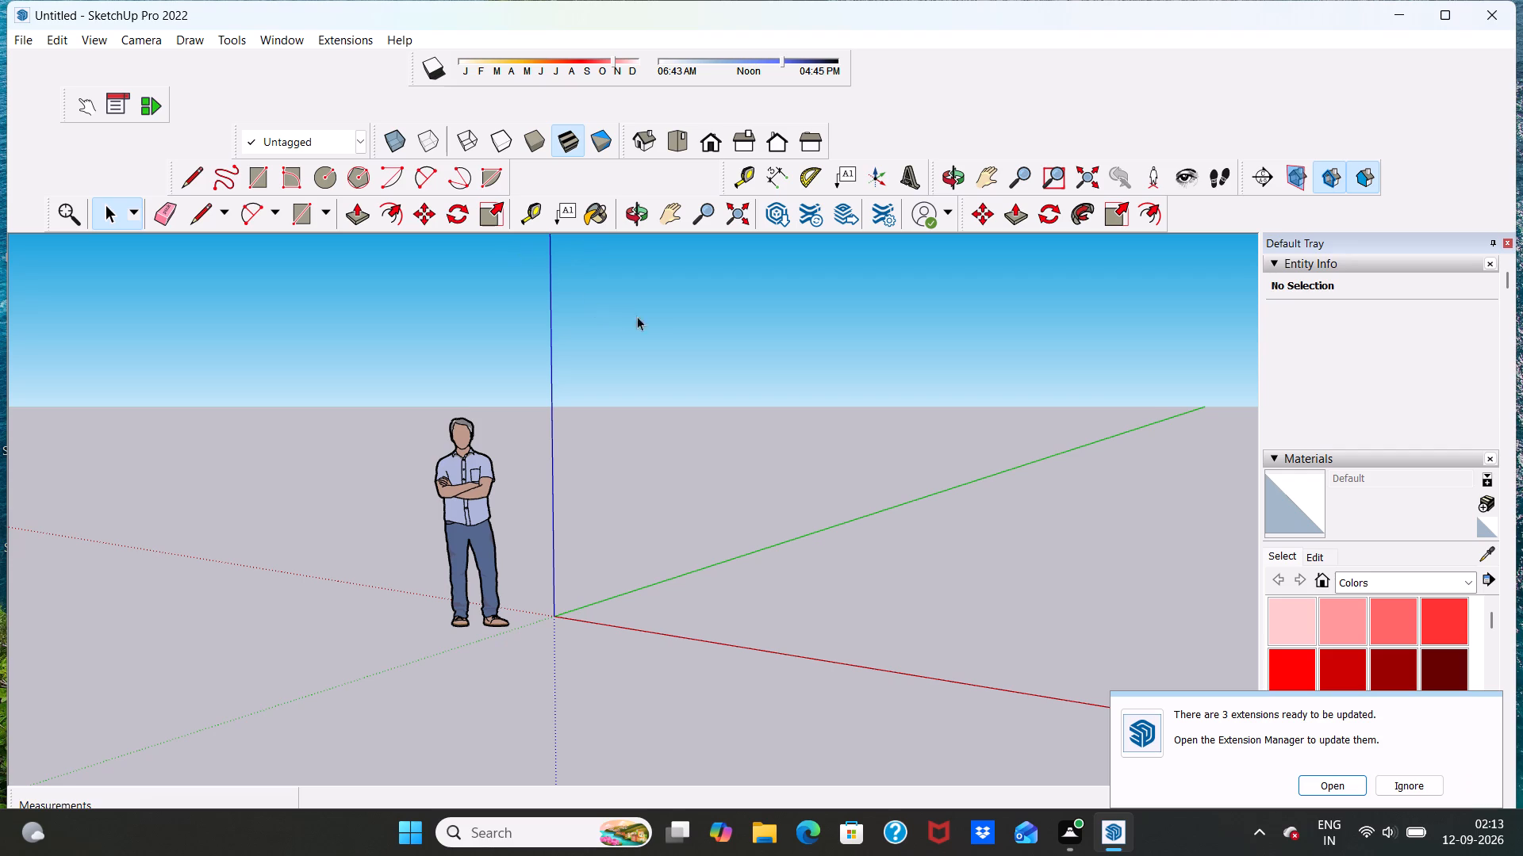
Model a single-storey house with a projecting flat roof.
Draw a 26' by 32' rectangle on the ground plane in top view, beside the origin.
scroll(761, 384, up, 2)
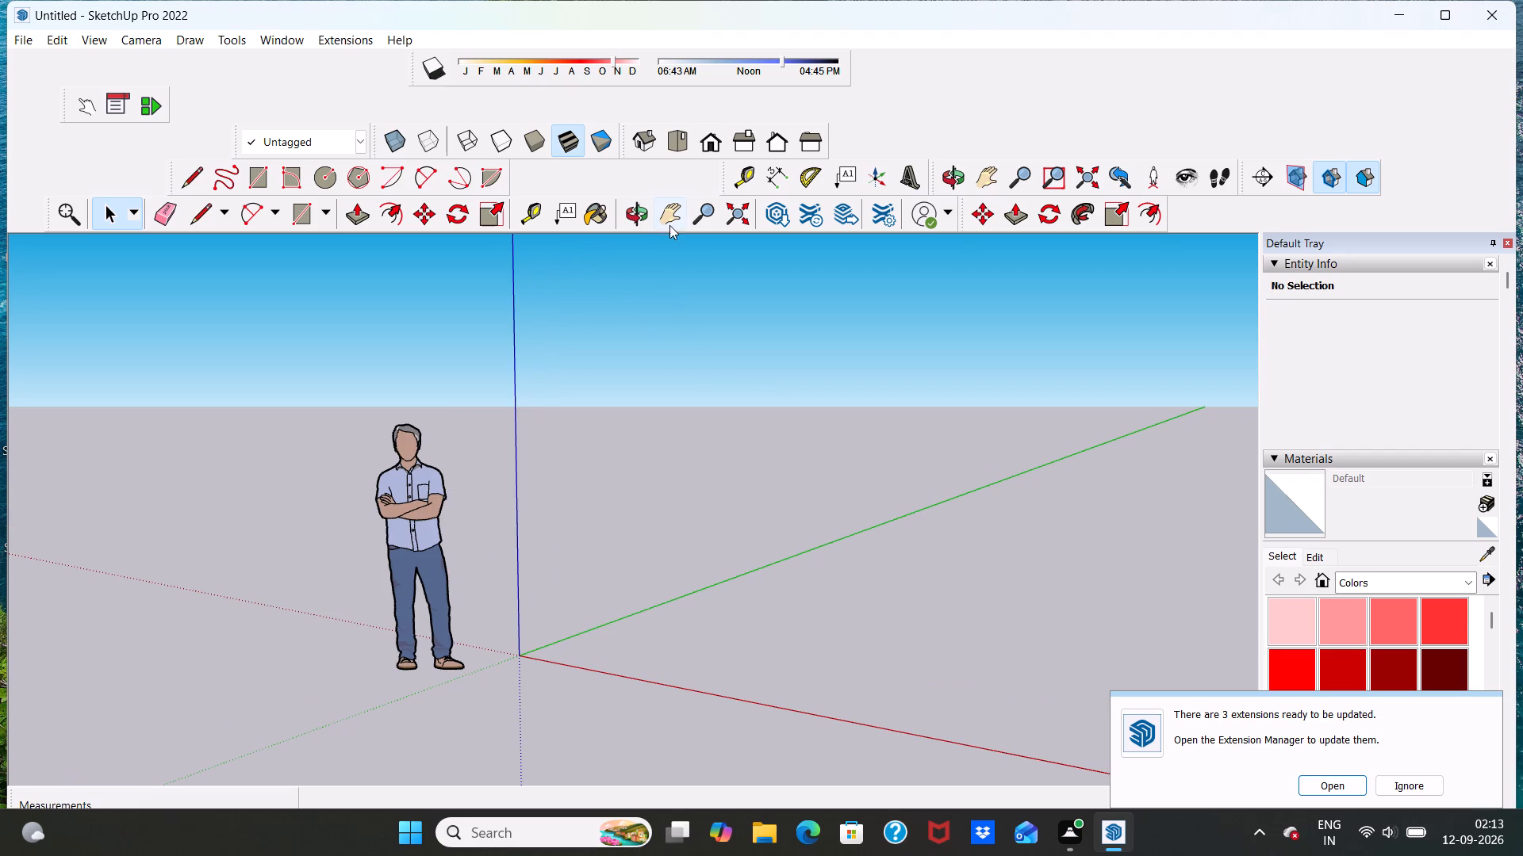
click(677, 147)
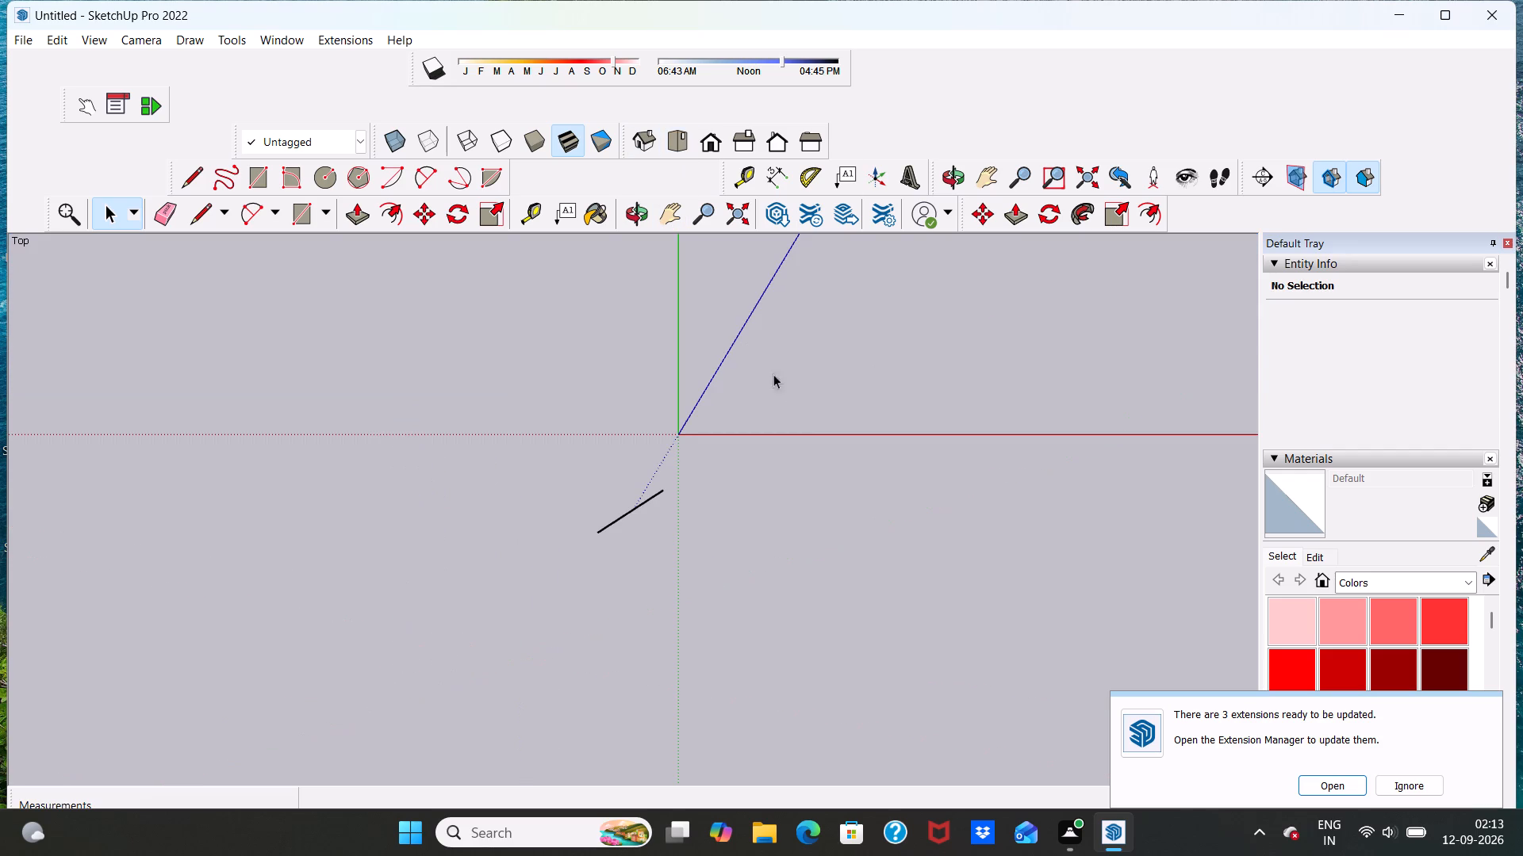
scroll(937, 349, up, 20)
scroll(937, 349, up, 4)
scroll(919, 371, down, 8)
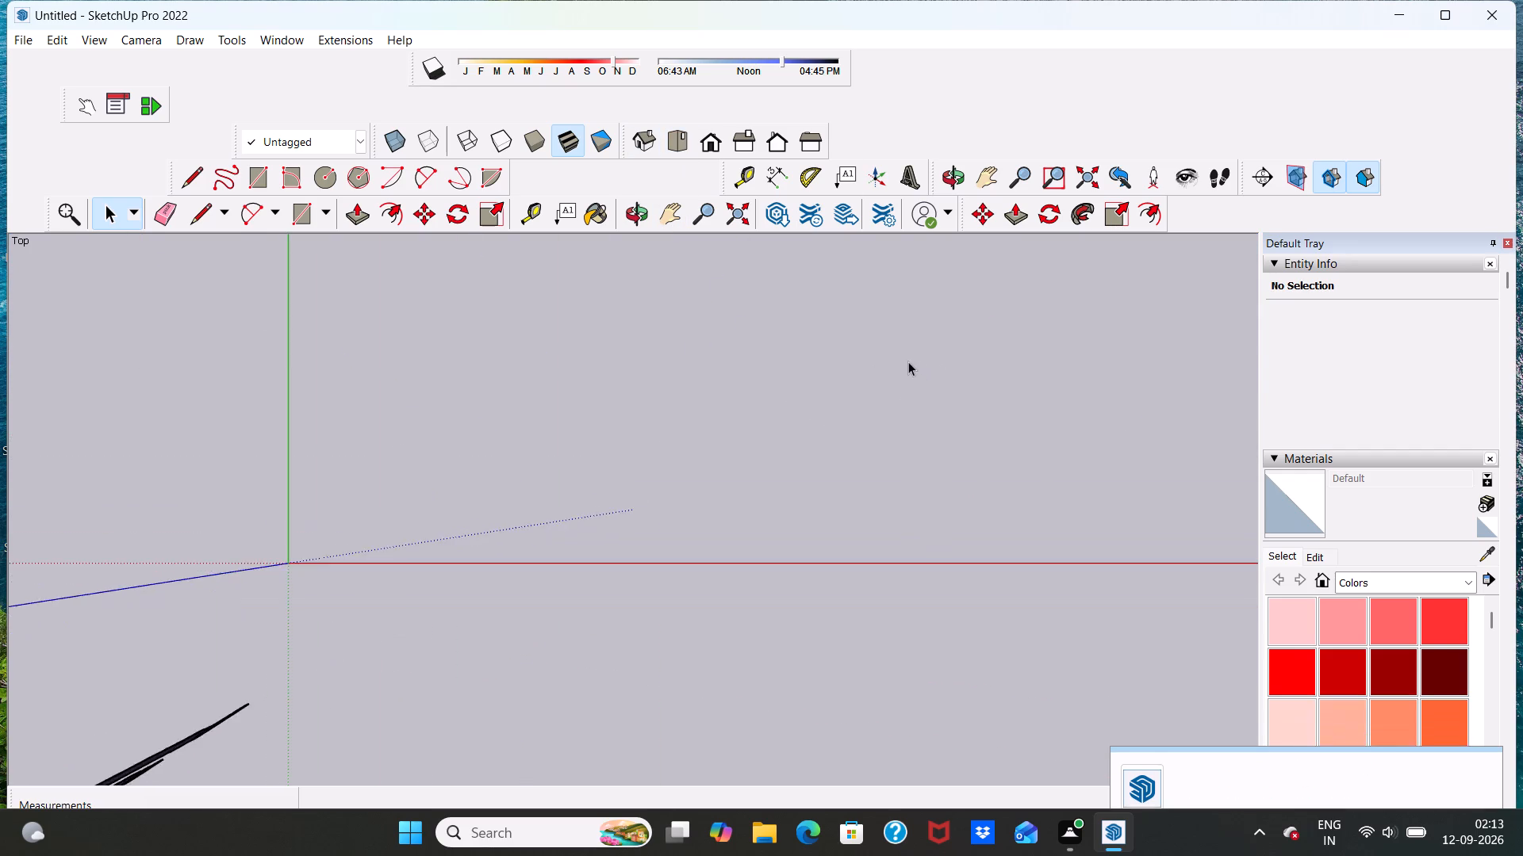
scroll(908, 361, down, 7)
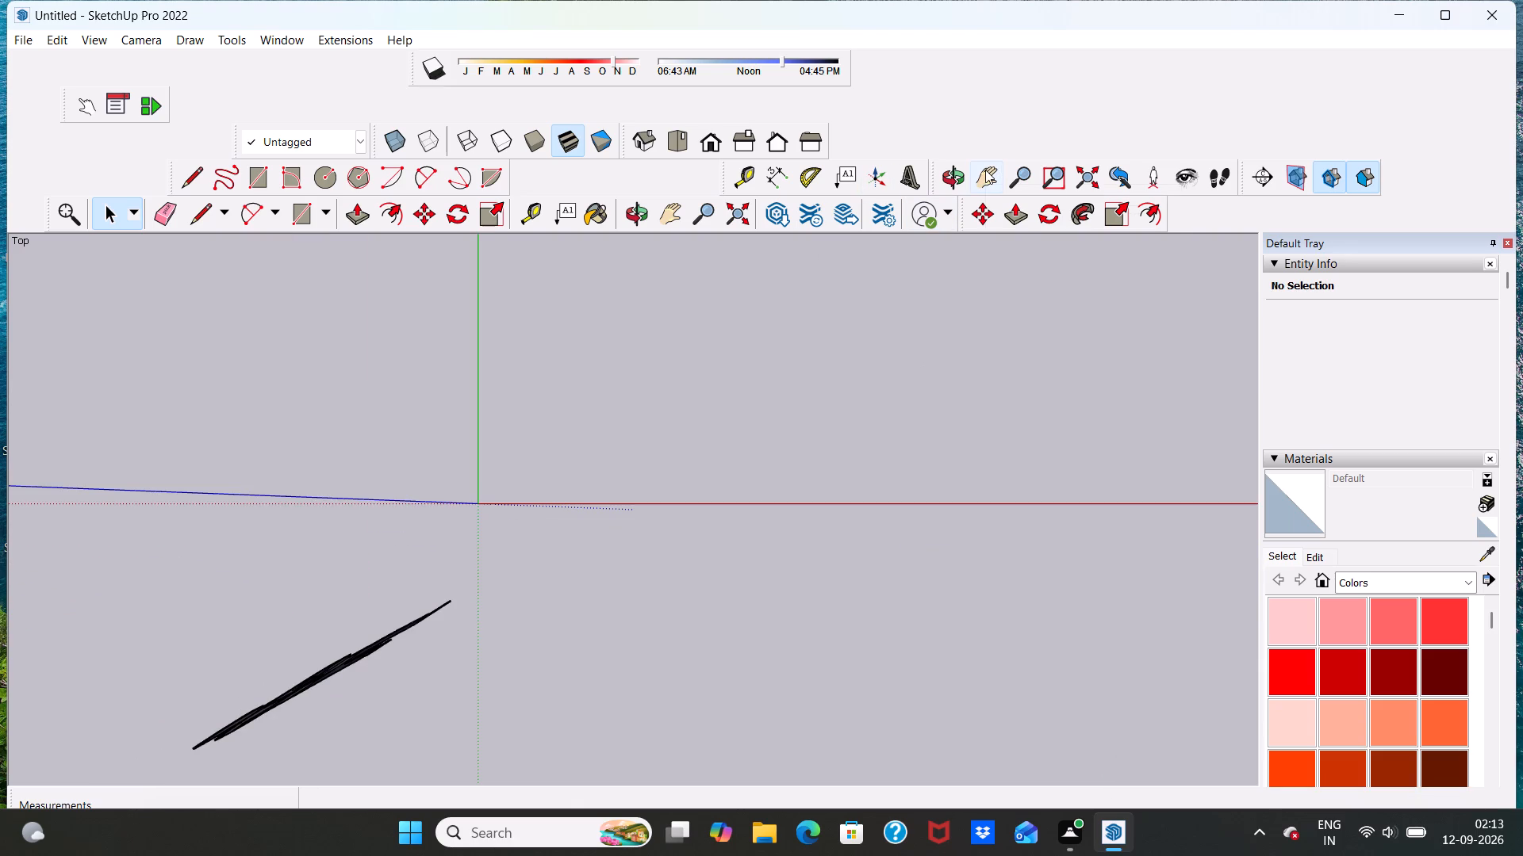
click(985, 170)
drag(481, 500, 386, 621)
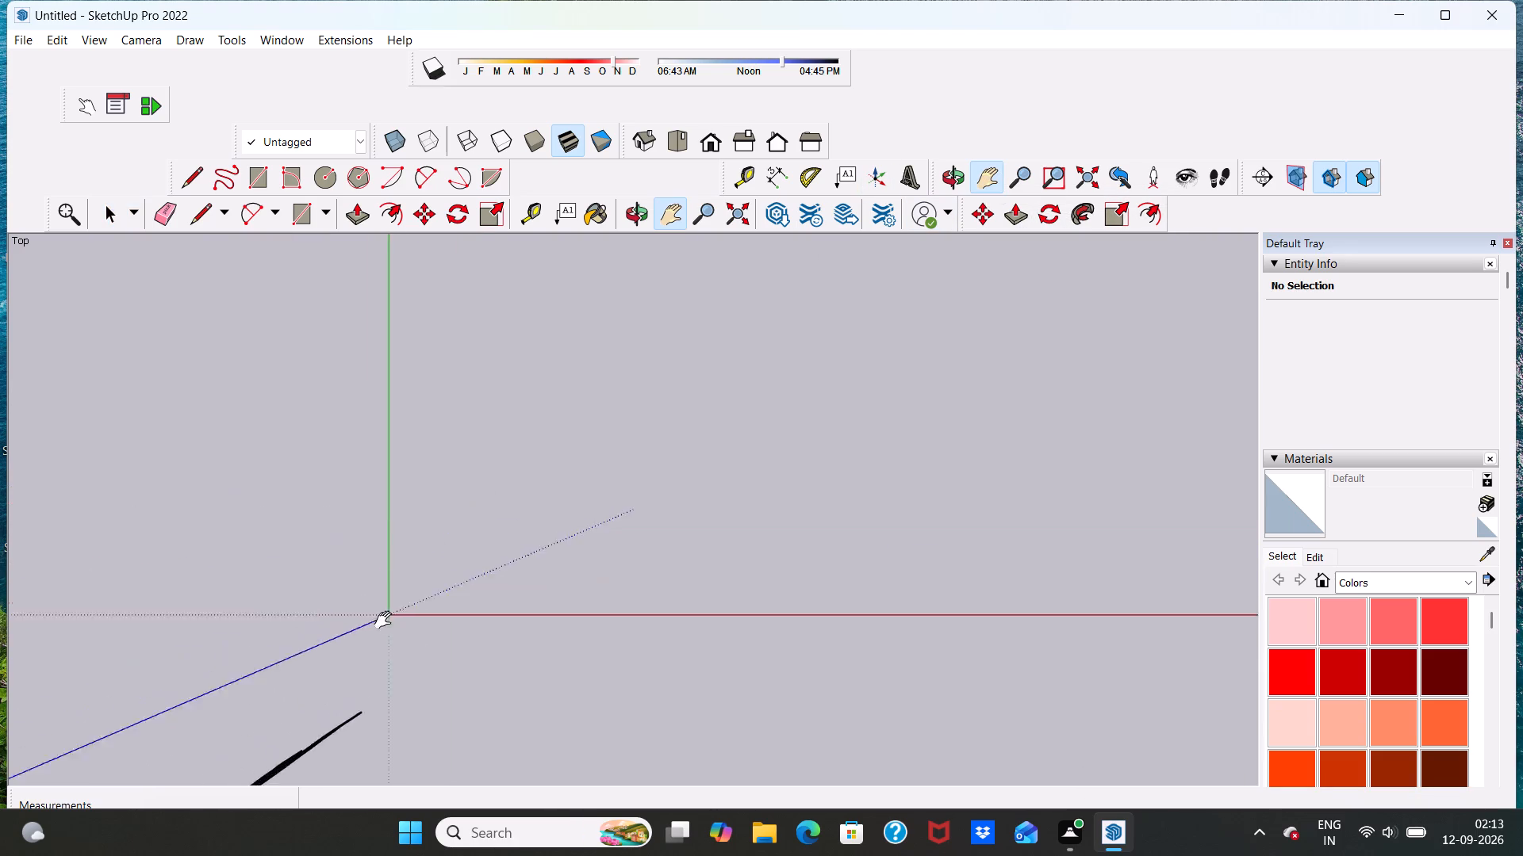
drag(386, 621, 113, 732)
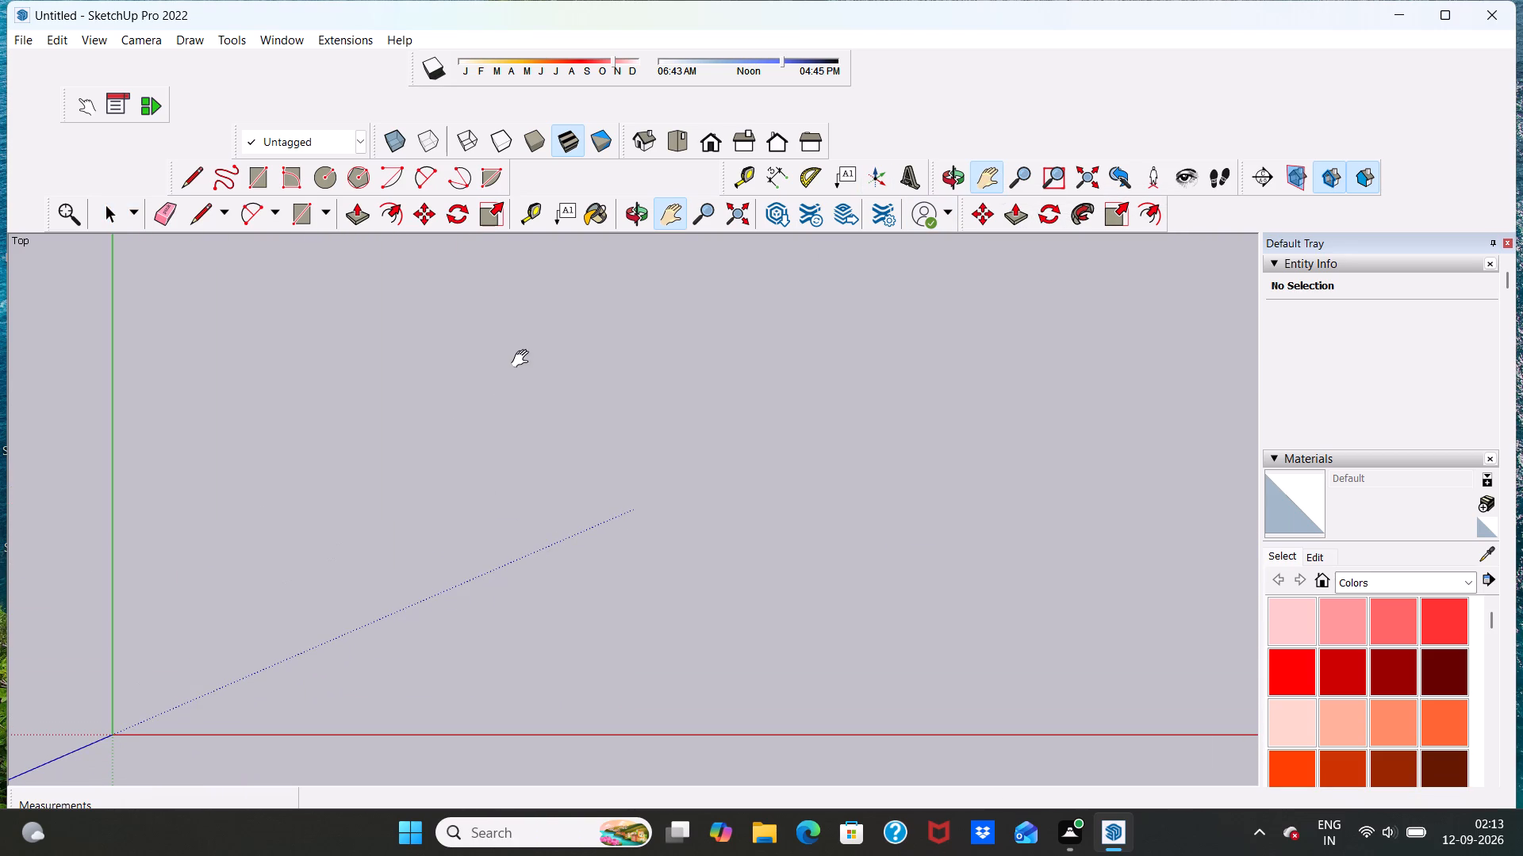
click(250, 171)
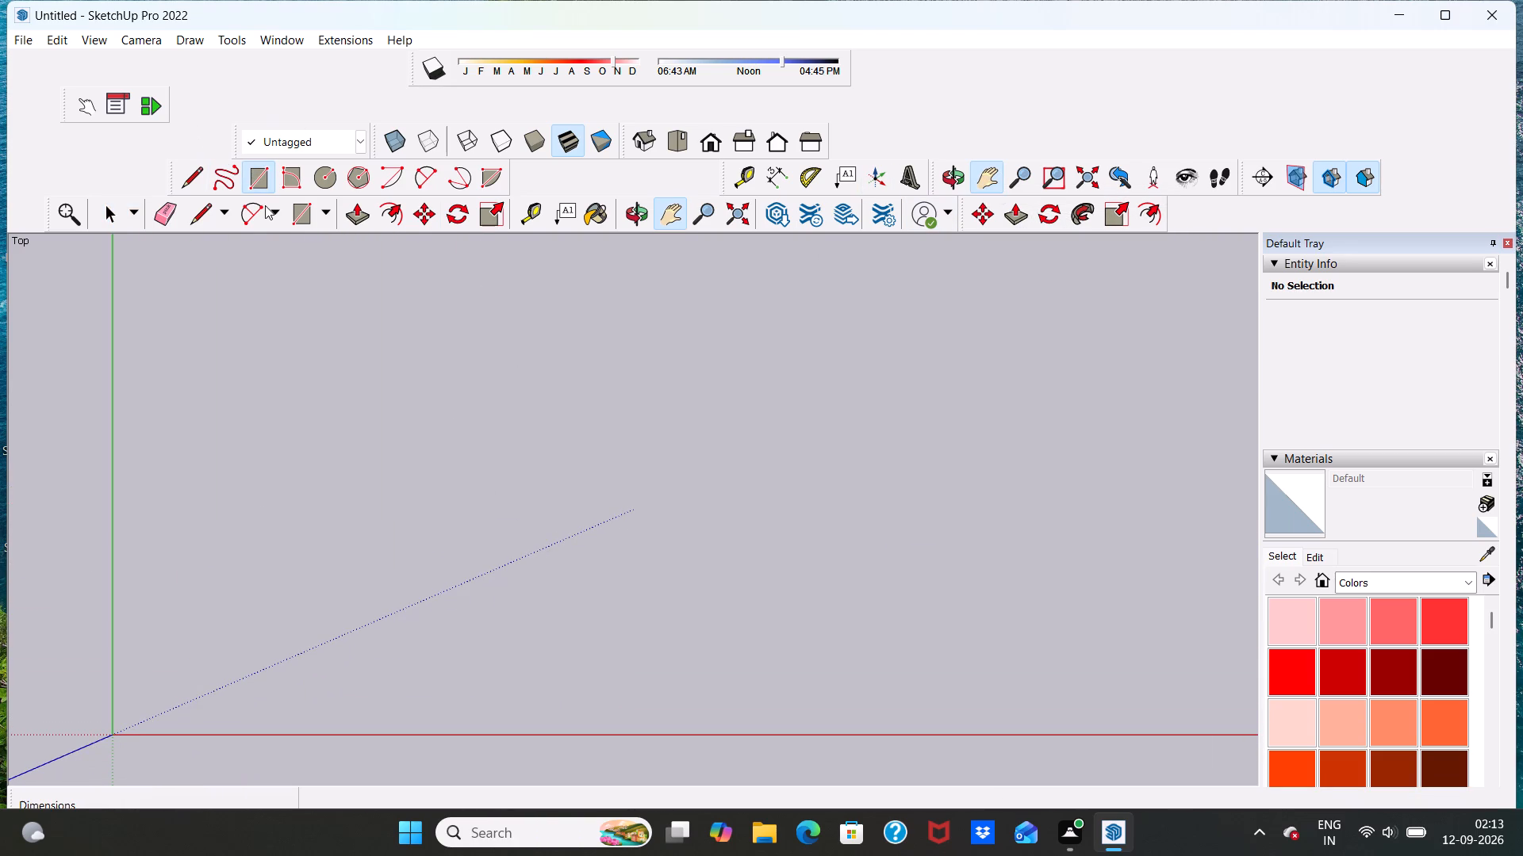
click(386, 264)
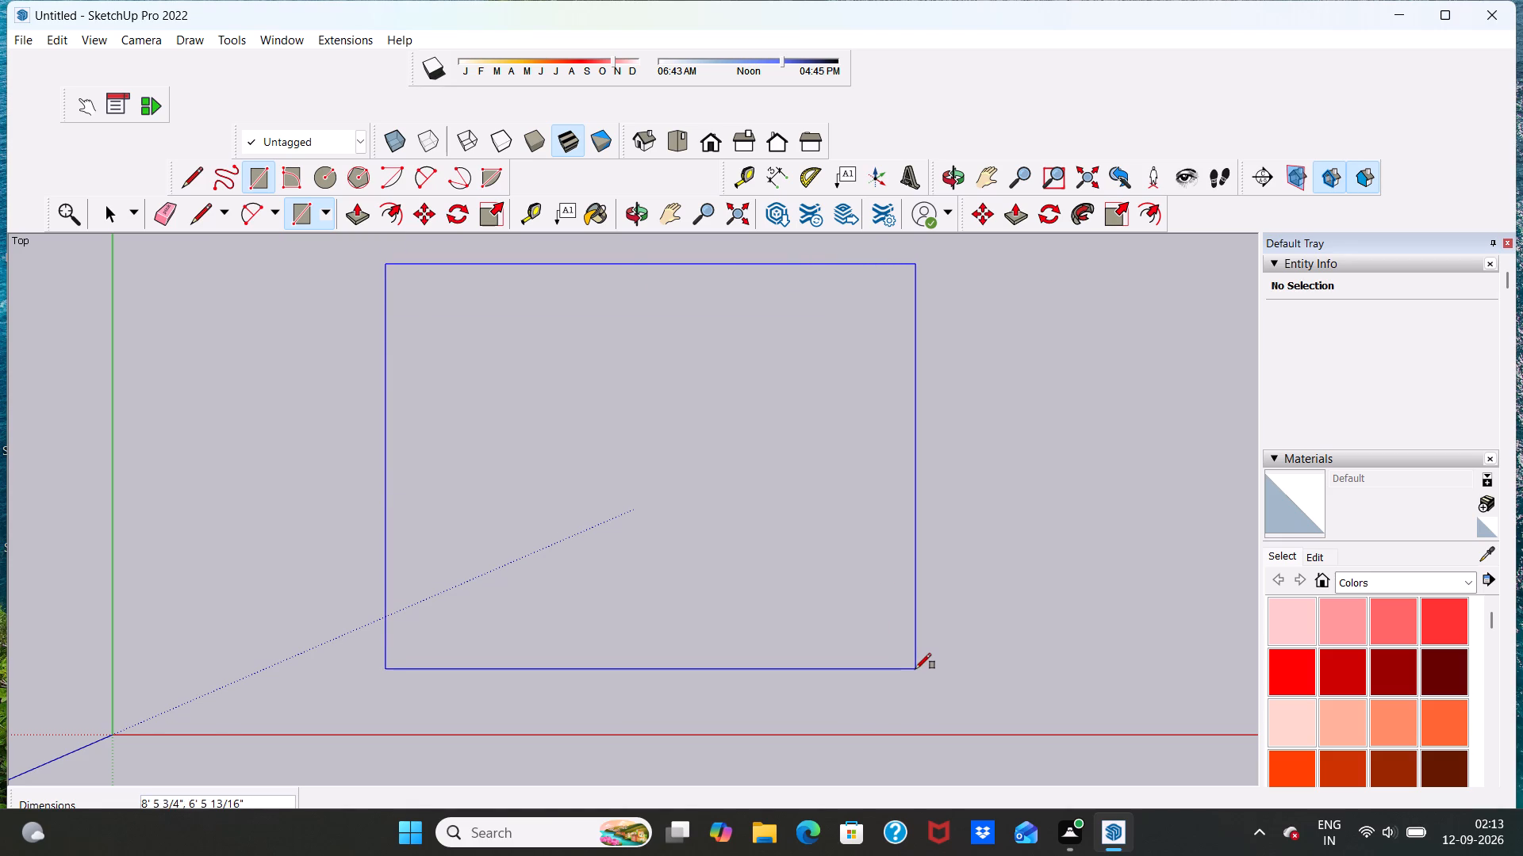
text(26)
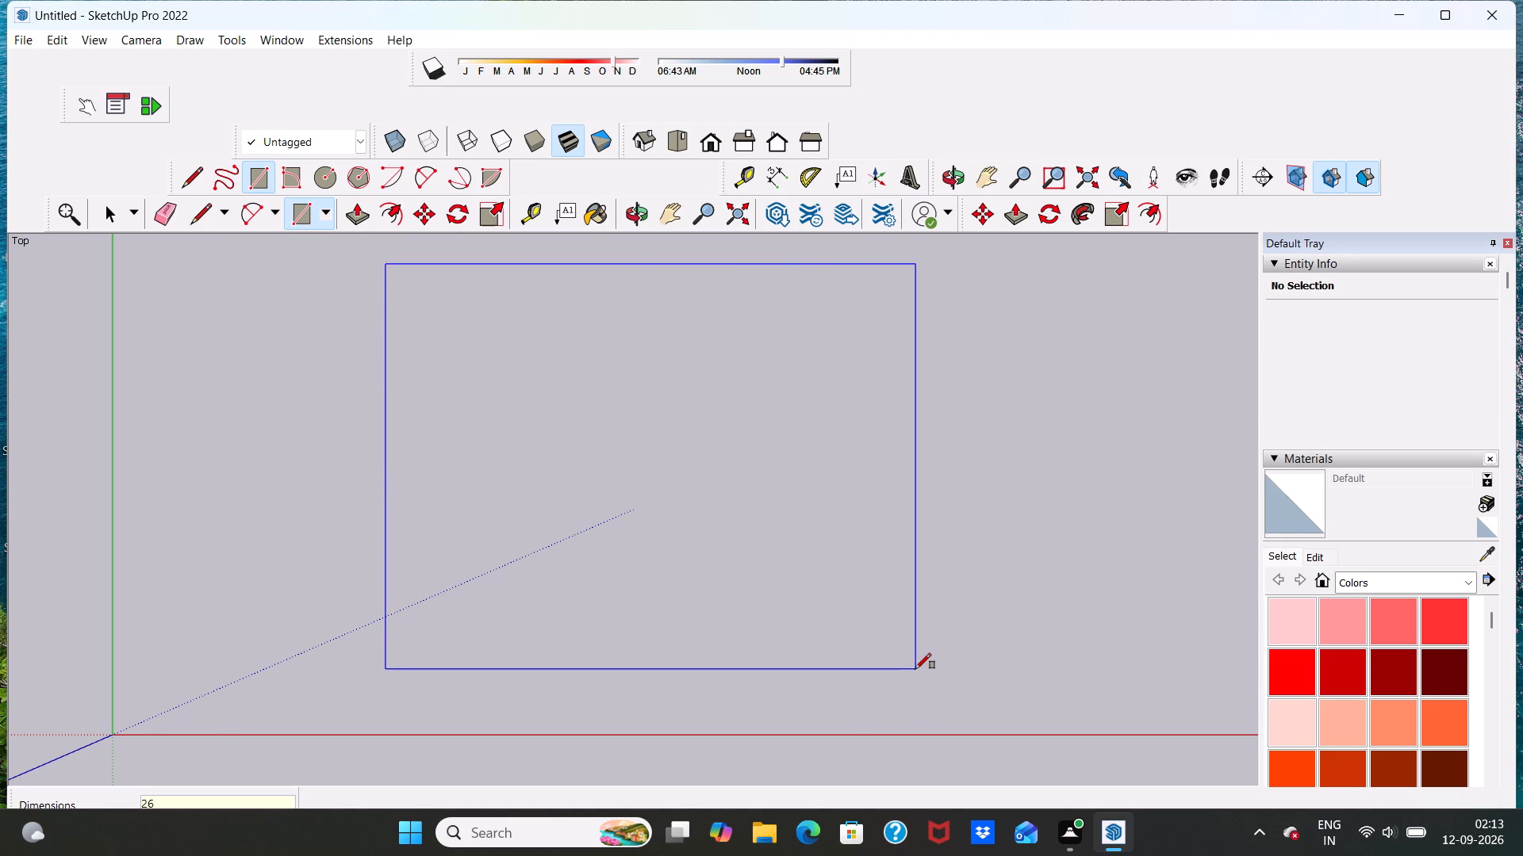
key(apostrophe)
key(comma)
text(32)
key(apostrophe)
key(Return)
key(space)
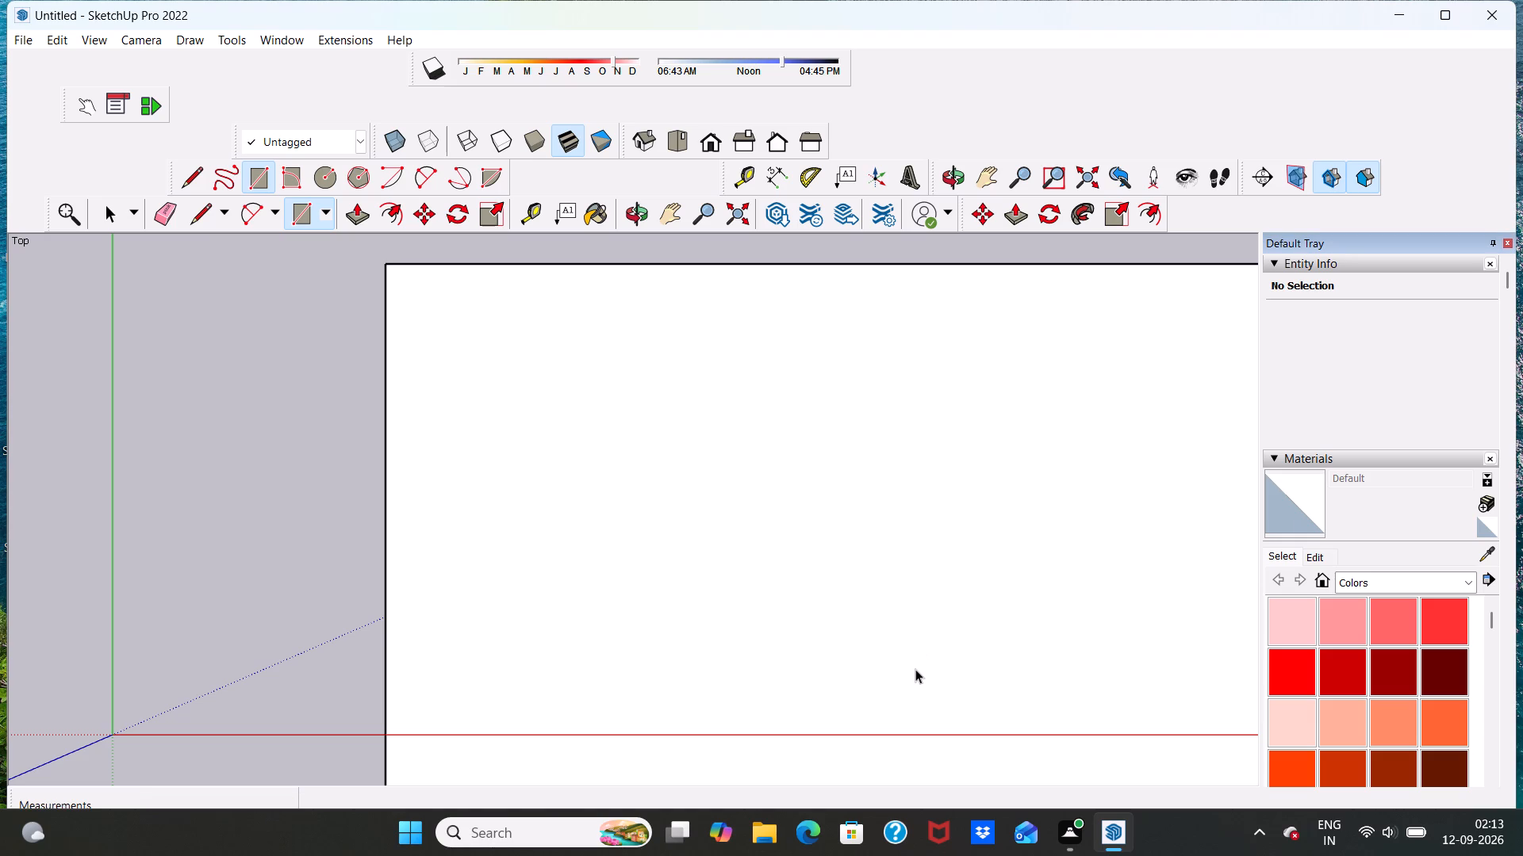
Move the whole rectangle about 56' diagonally away from the origin, into the area between the solid red and green axes.
scroll(890, 652, down, 20)
scroll(890, 652, down, 3)
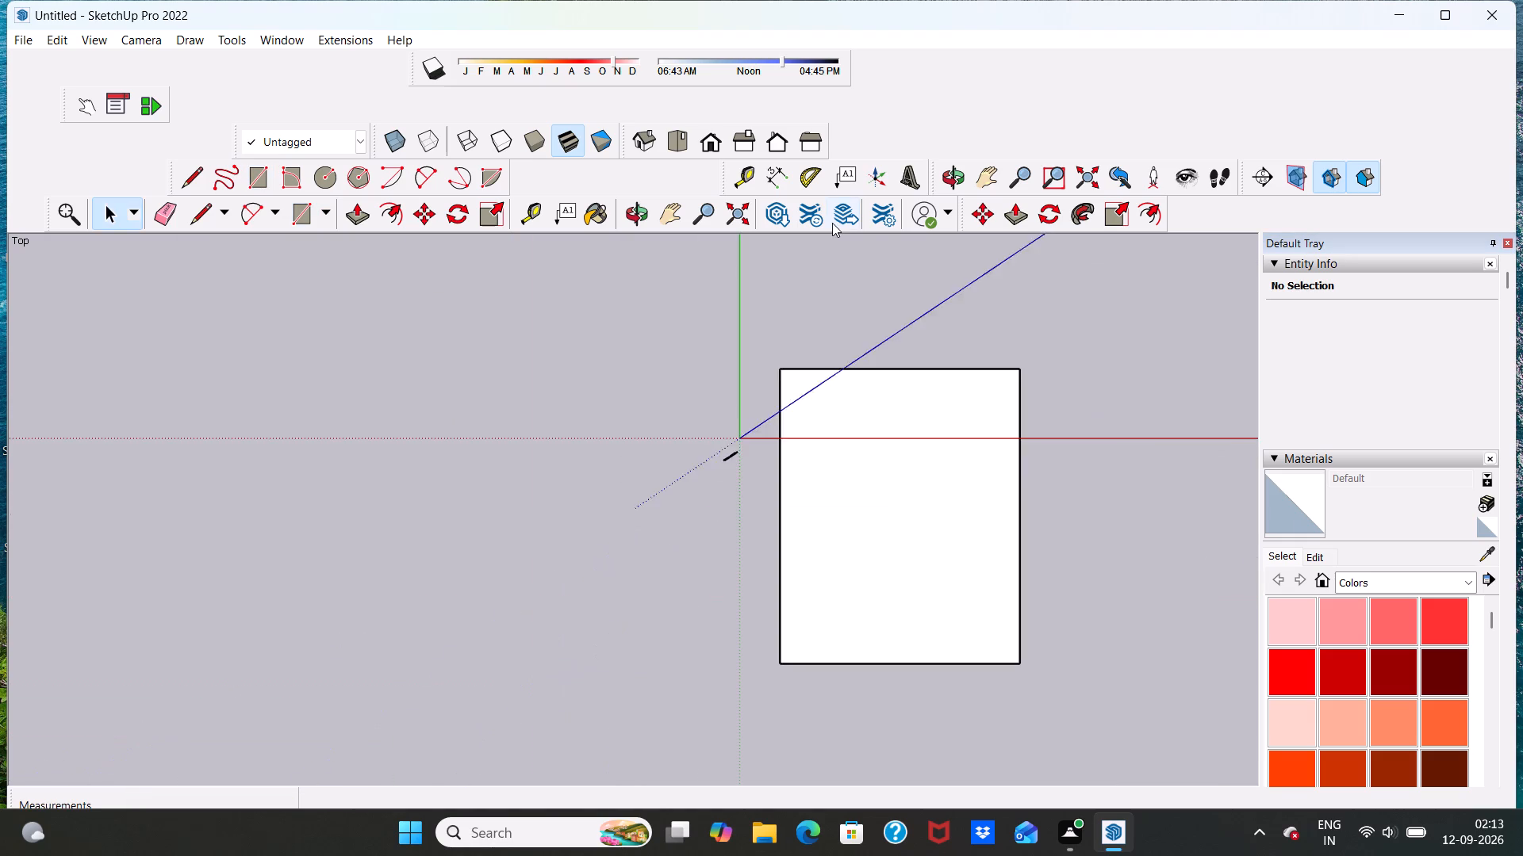
scroll(832, 223, down, 20)
scroll(832, 223, down, 1)
scroll(1035, 315, up, 17)
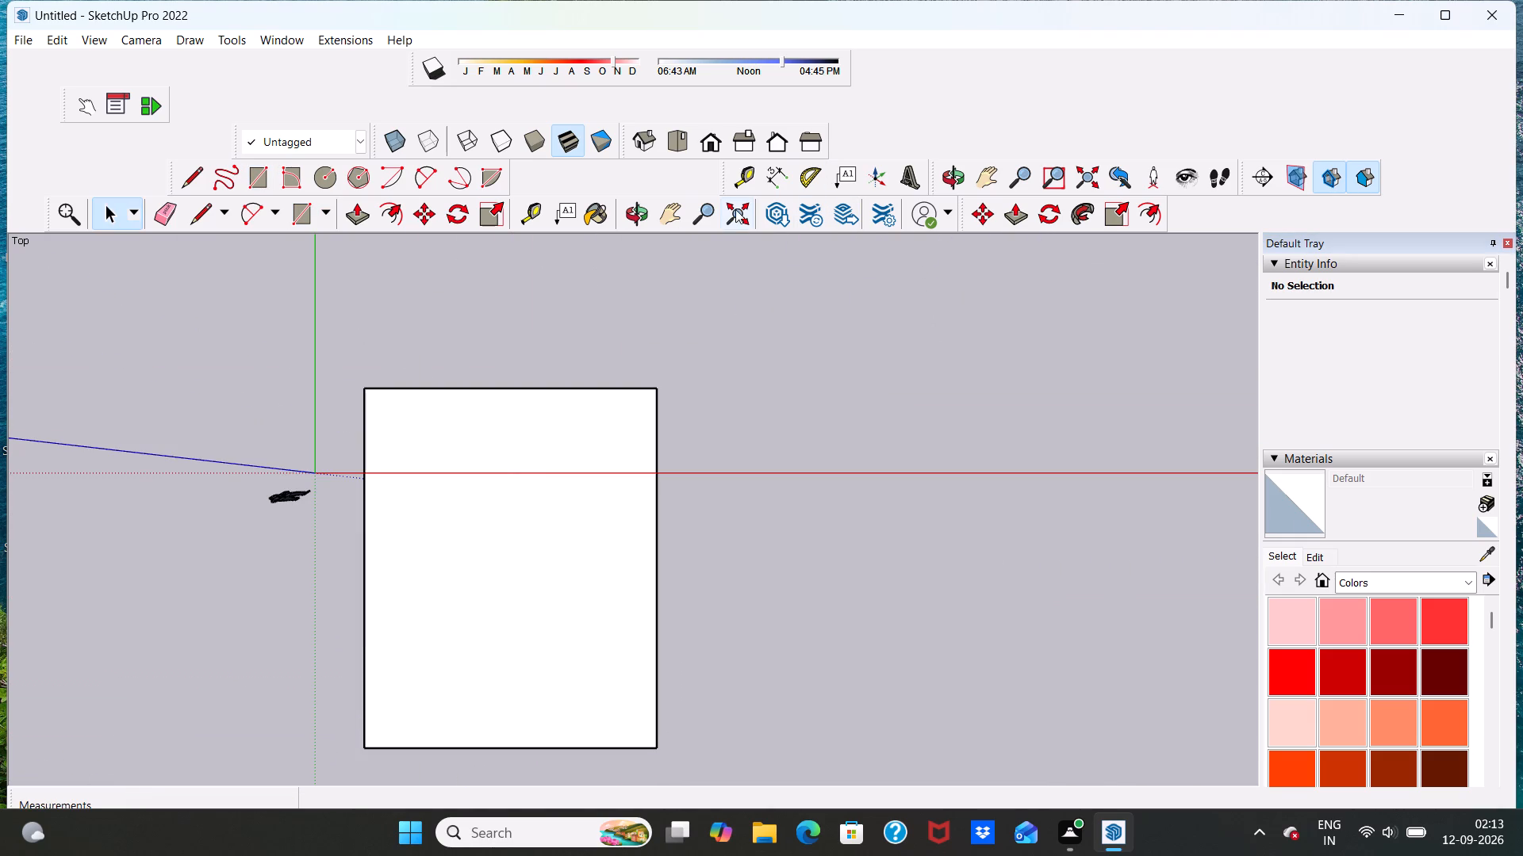
scroll(623, 396, down, 20)
scroll(795, 302, up, 1)
scroll(790, 307, down, 2)
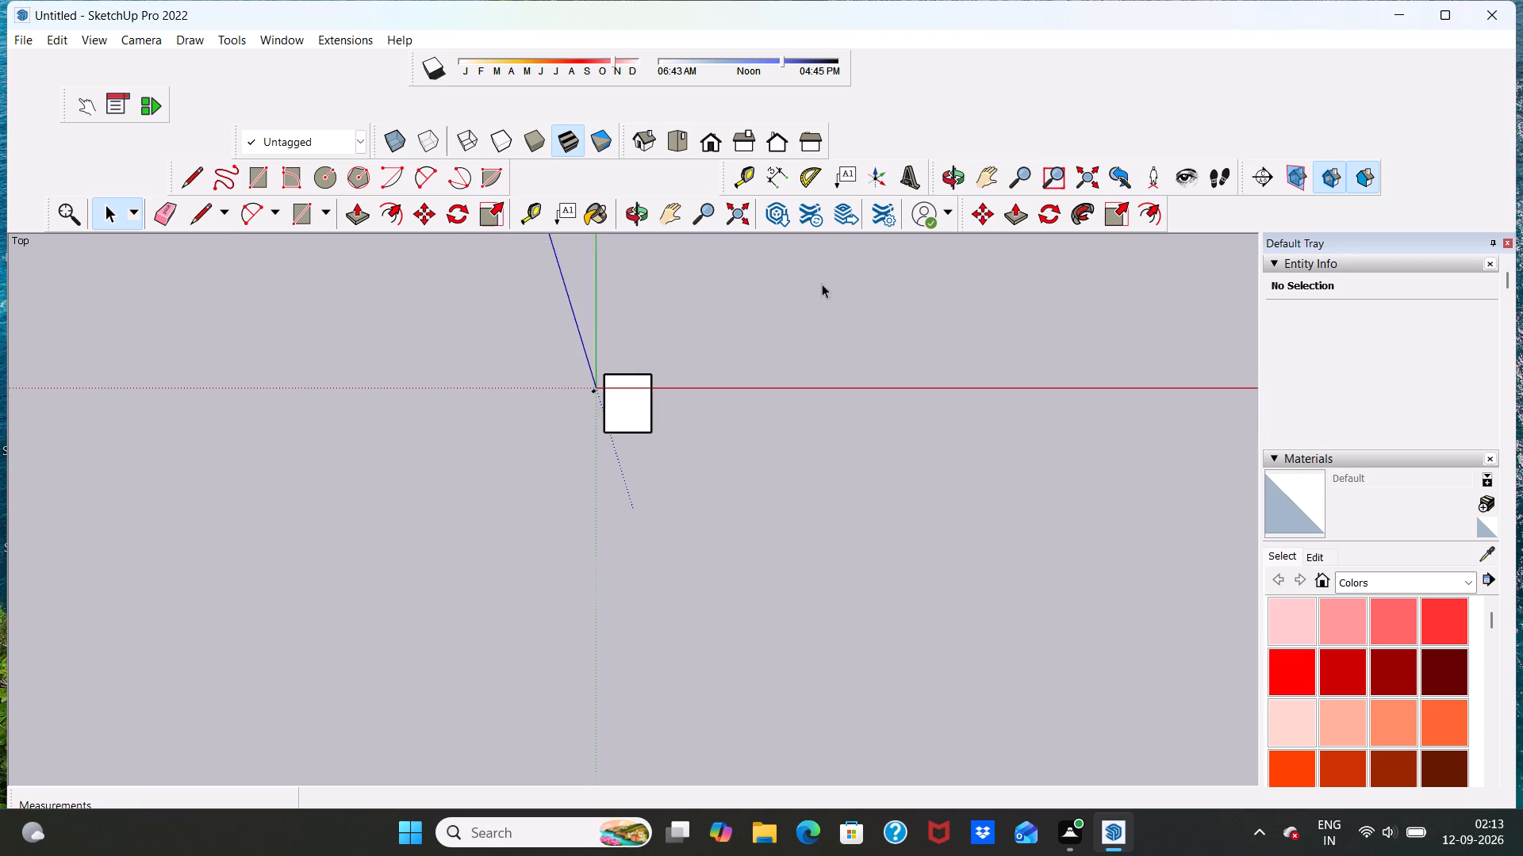
scroll(823, 284, up, 1)
scroll(622, 402, up, 5)
click(622, 426)
double_click(622, 426)
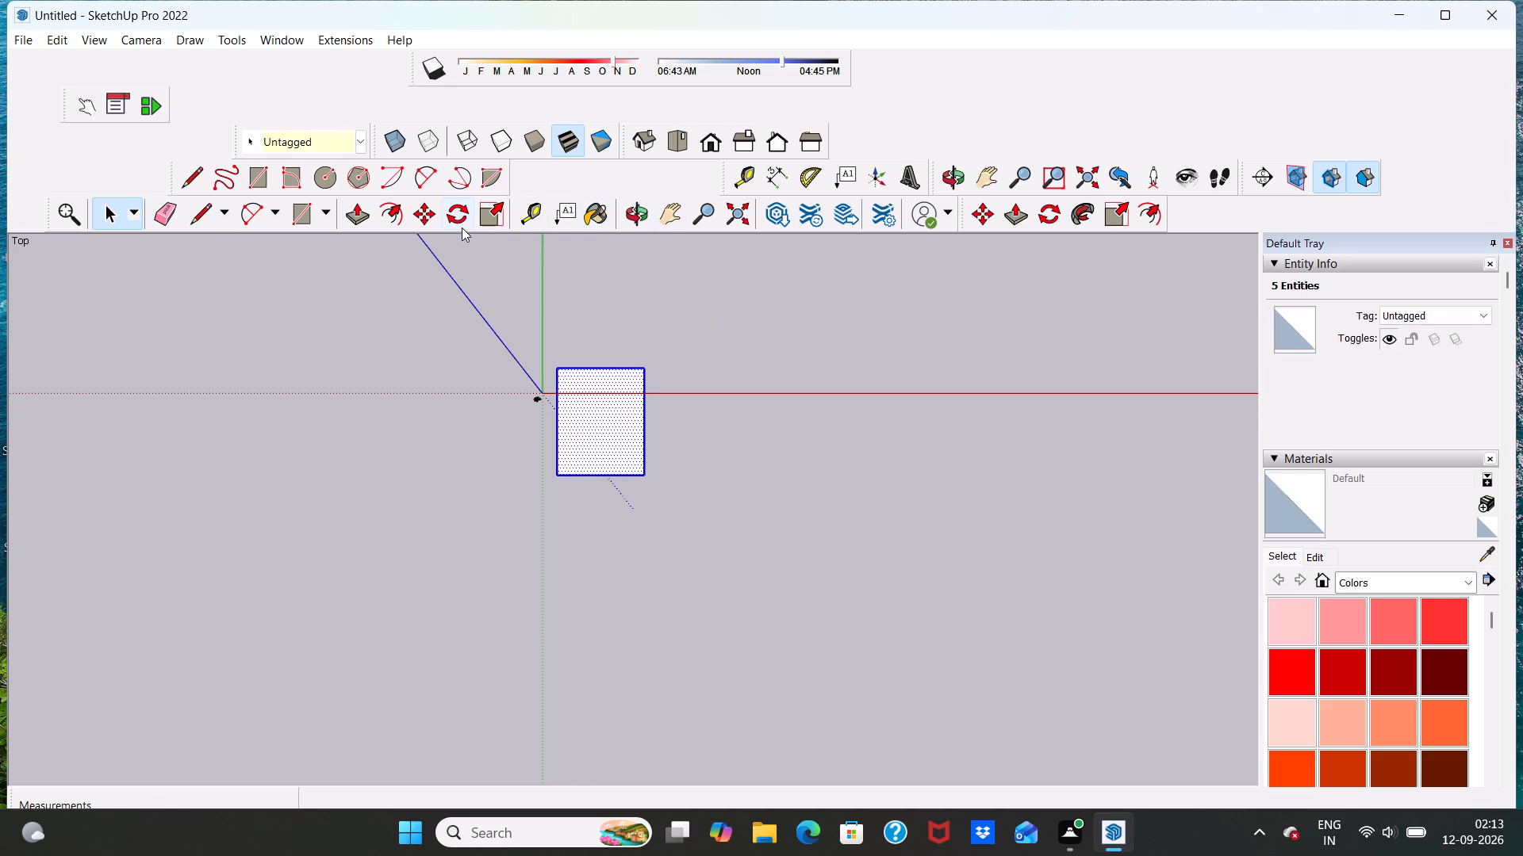
click(417, 215)
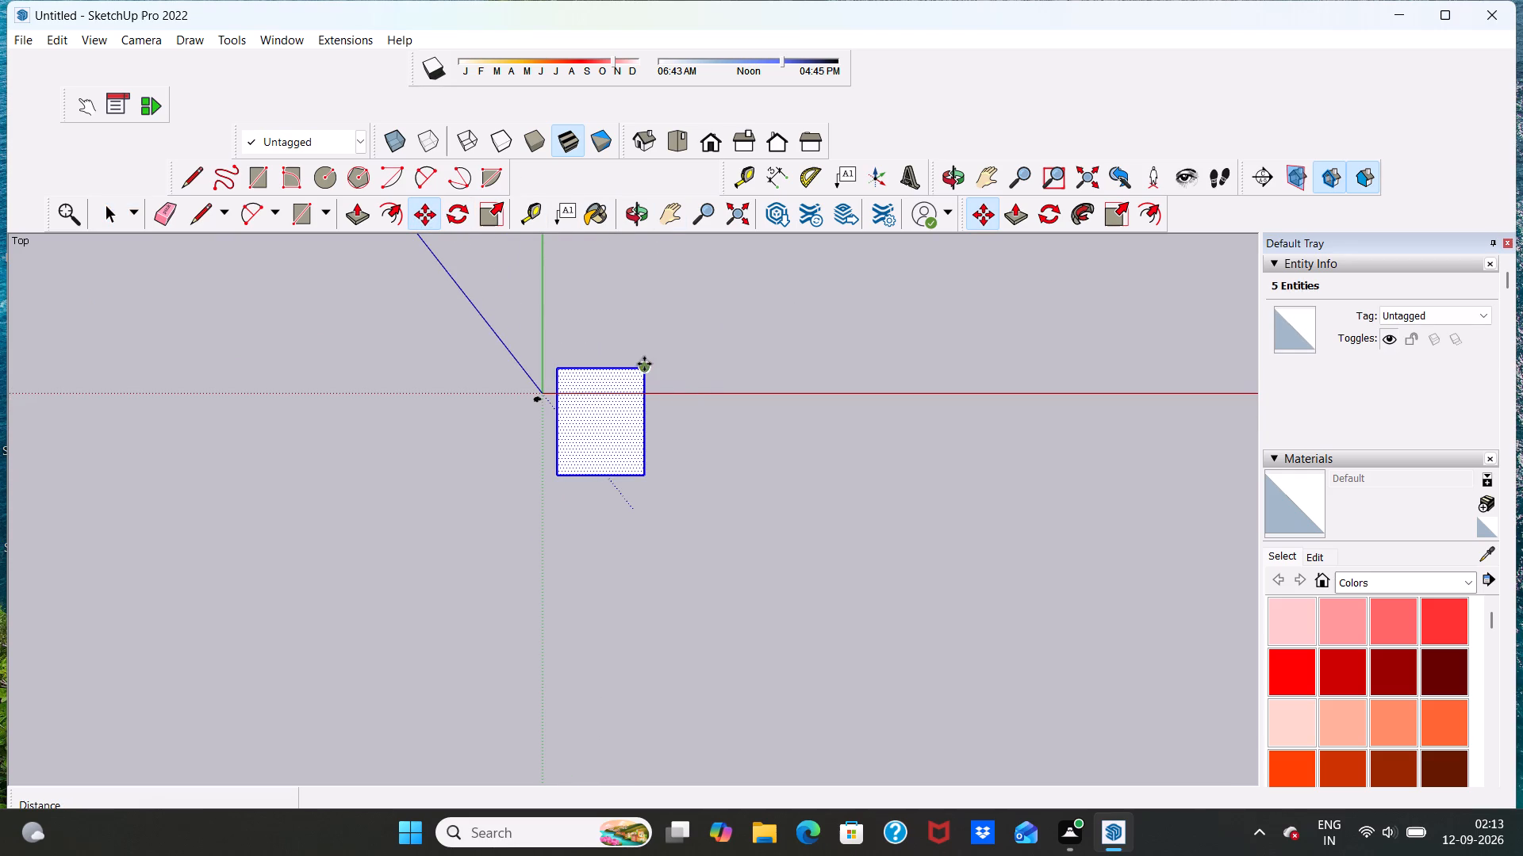
drag(644, 364, 781, 239)
click(850, 318)
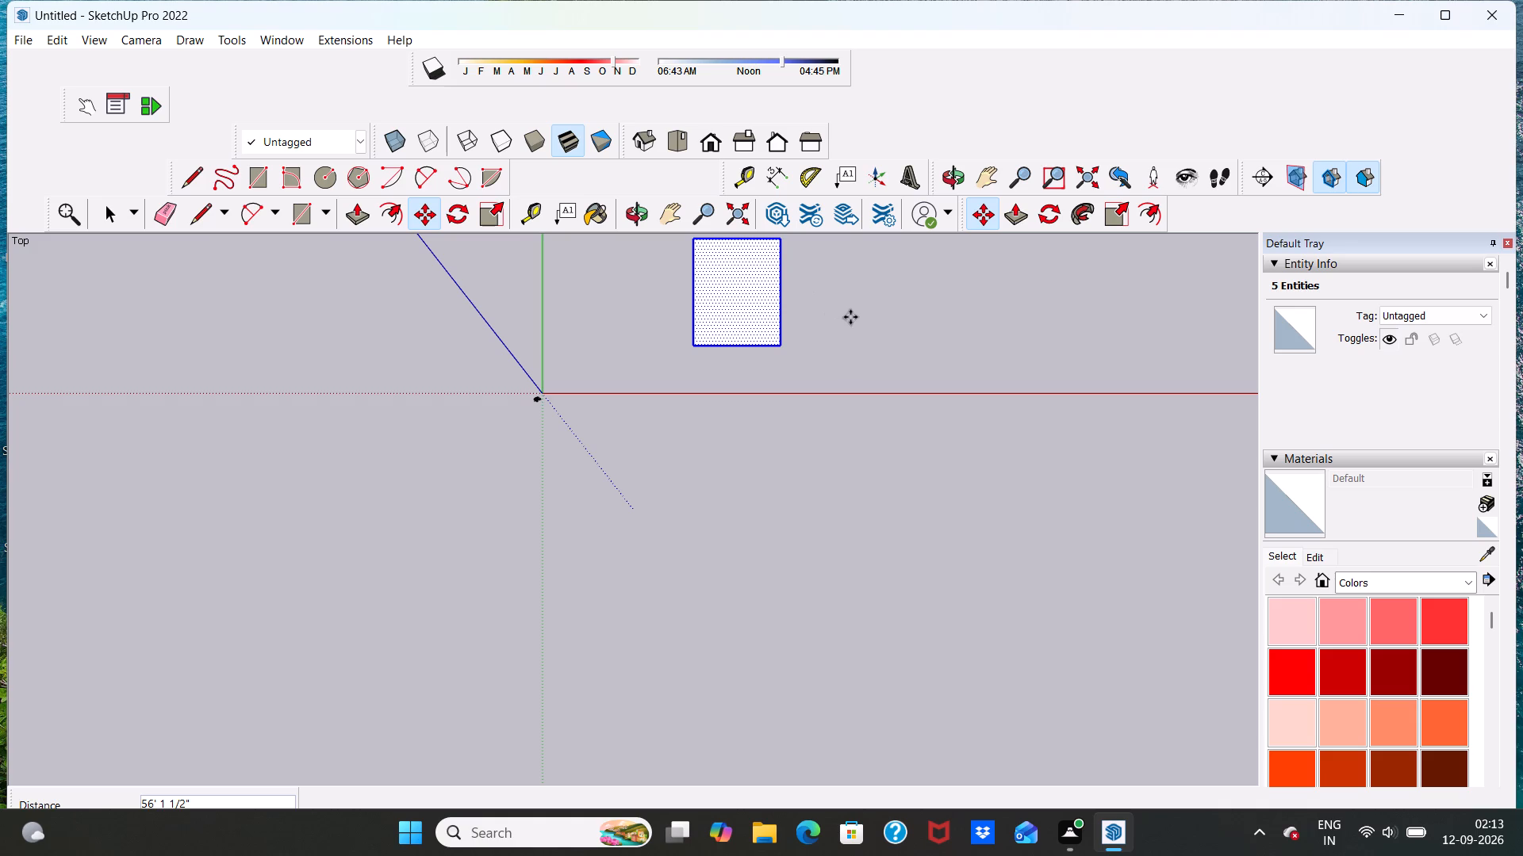
key(space)
scroll(849, 317, up, 2)
double_click(849, 317)
scroll(786, 308, up, 5)
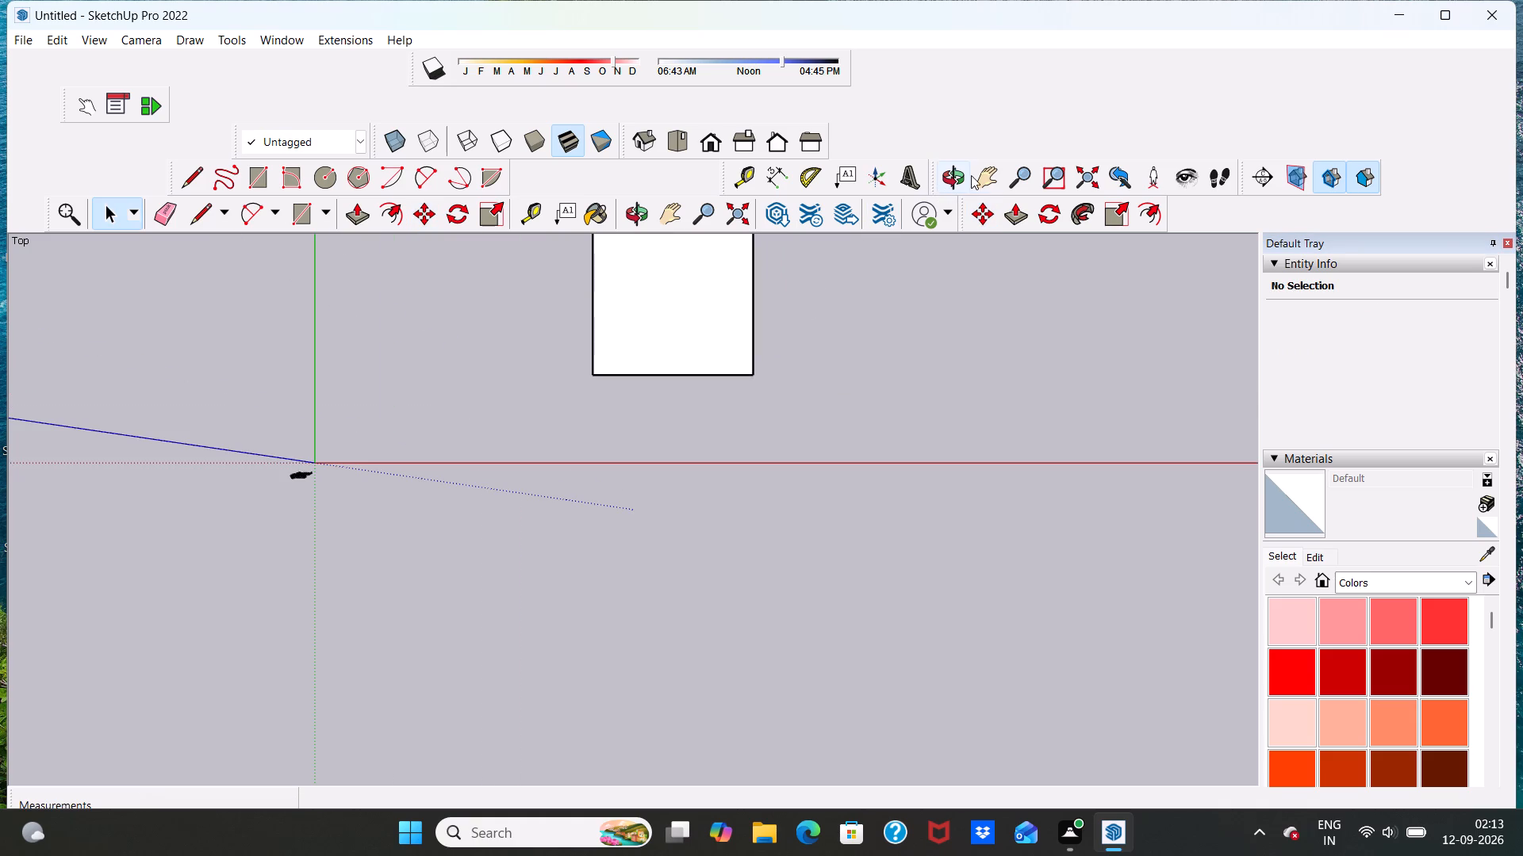
Examine the moved rectangle from several angles and distances, ending in the top view.
click(975, 174)
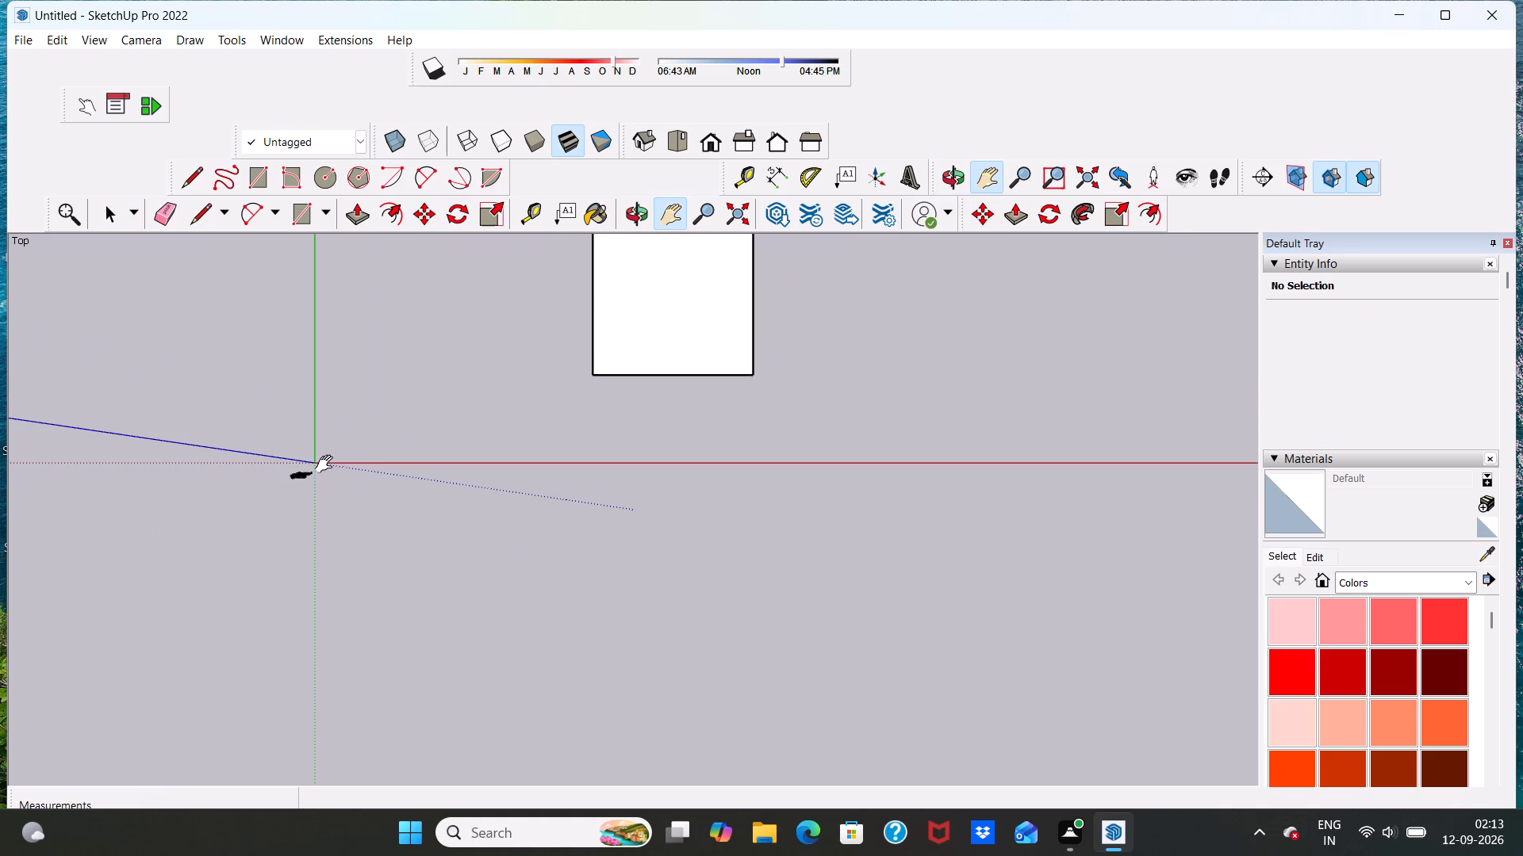
drag(328, 464, 62, 729)
scroll(466, 738, up, 3)
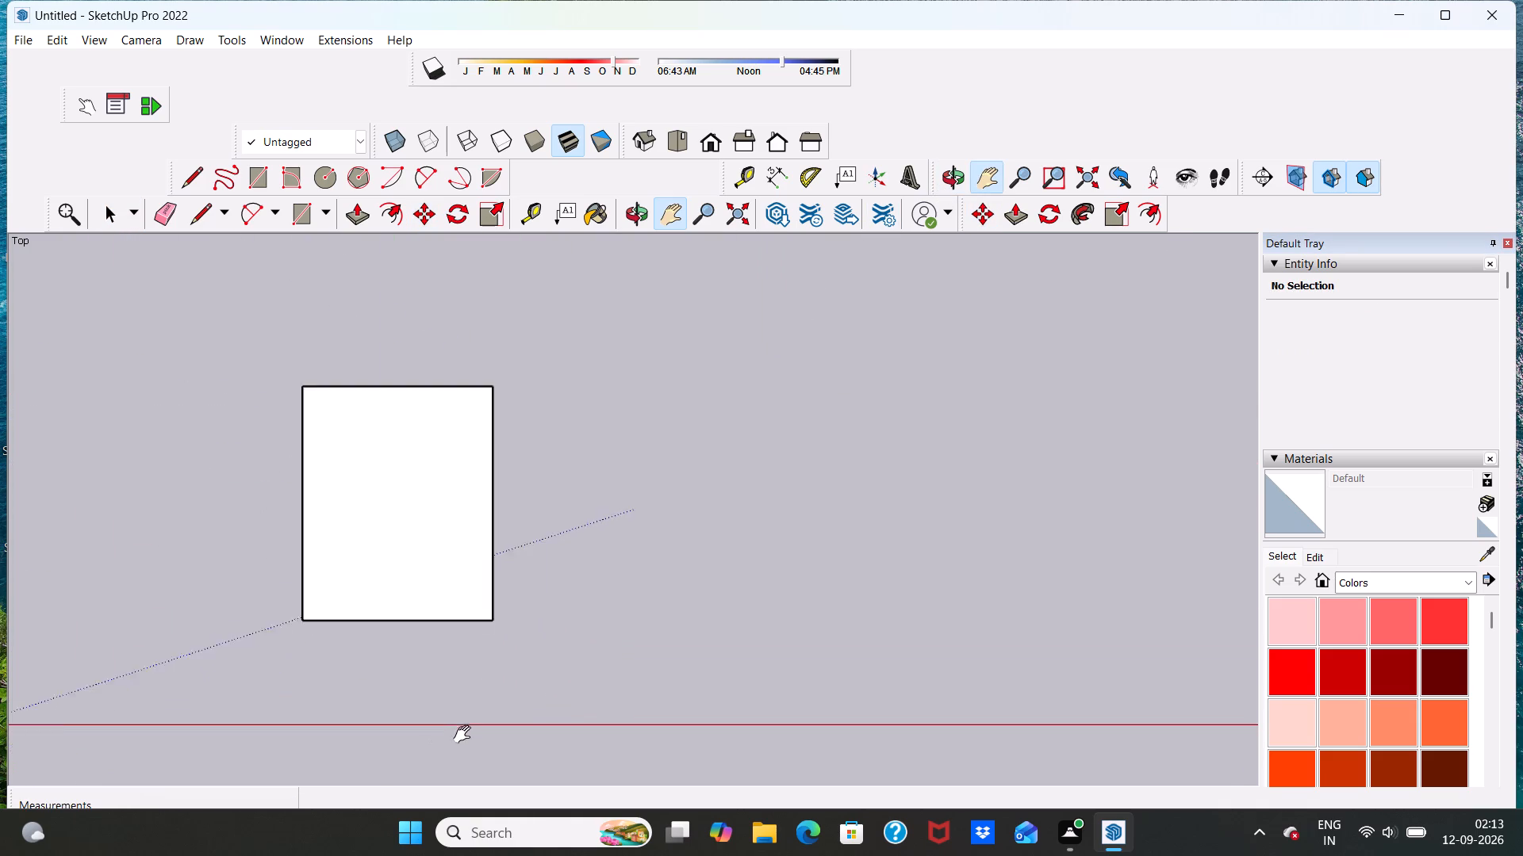
scroll(466, 735, up, 4)
scroll(456, 714, down, 7)
scroll(420, 671, up, 7)
scroll(420, 664, down, 2)
middle_drag(411, 628, 431, 310)
scroll(431, 354, down, 1)
middle_drag(359, 625, 432, 497)
scroll(359, 625, up, 1)
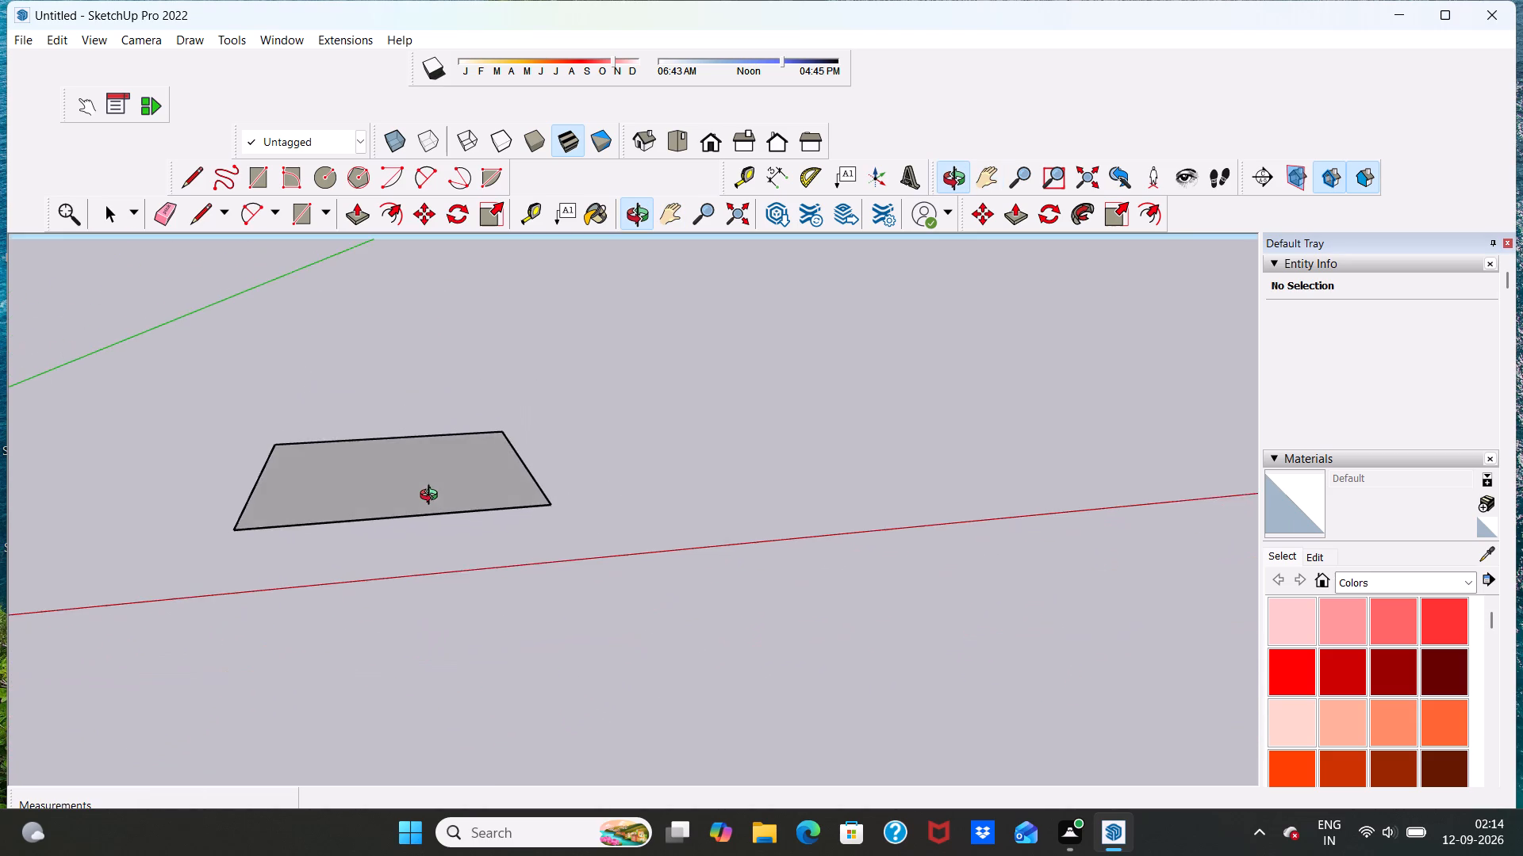
middle_drag(432, 497, 440, 610)
middle_drag(418, 654, 413, 239)
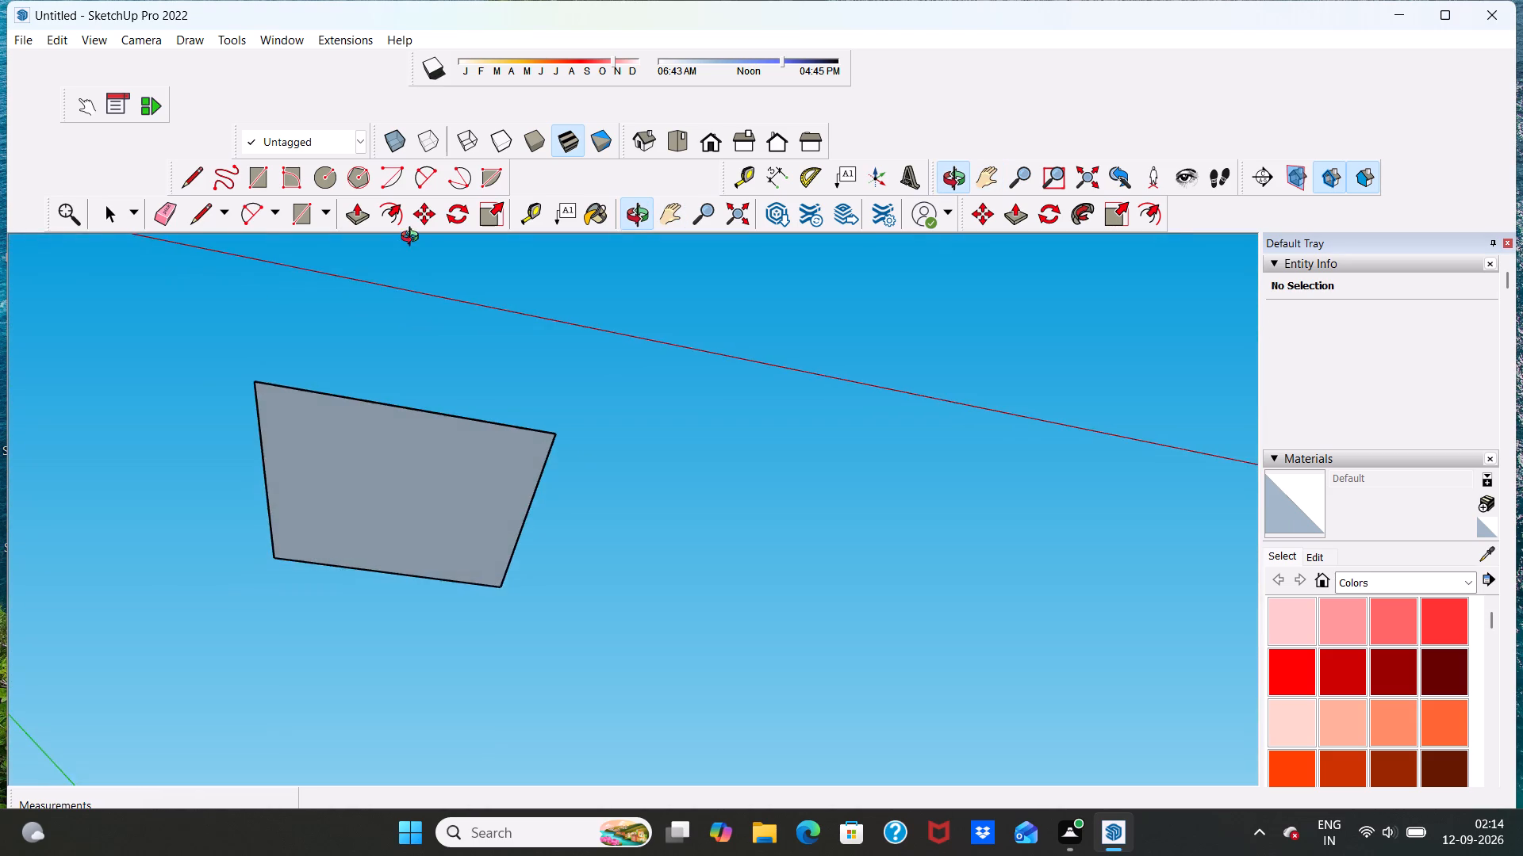
middle_drag(413, 239, 378, 579)
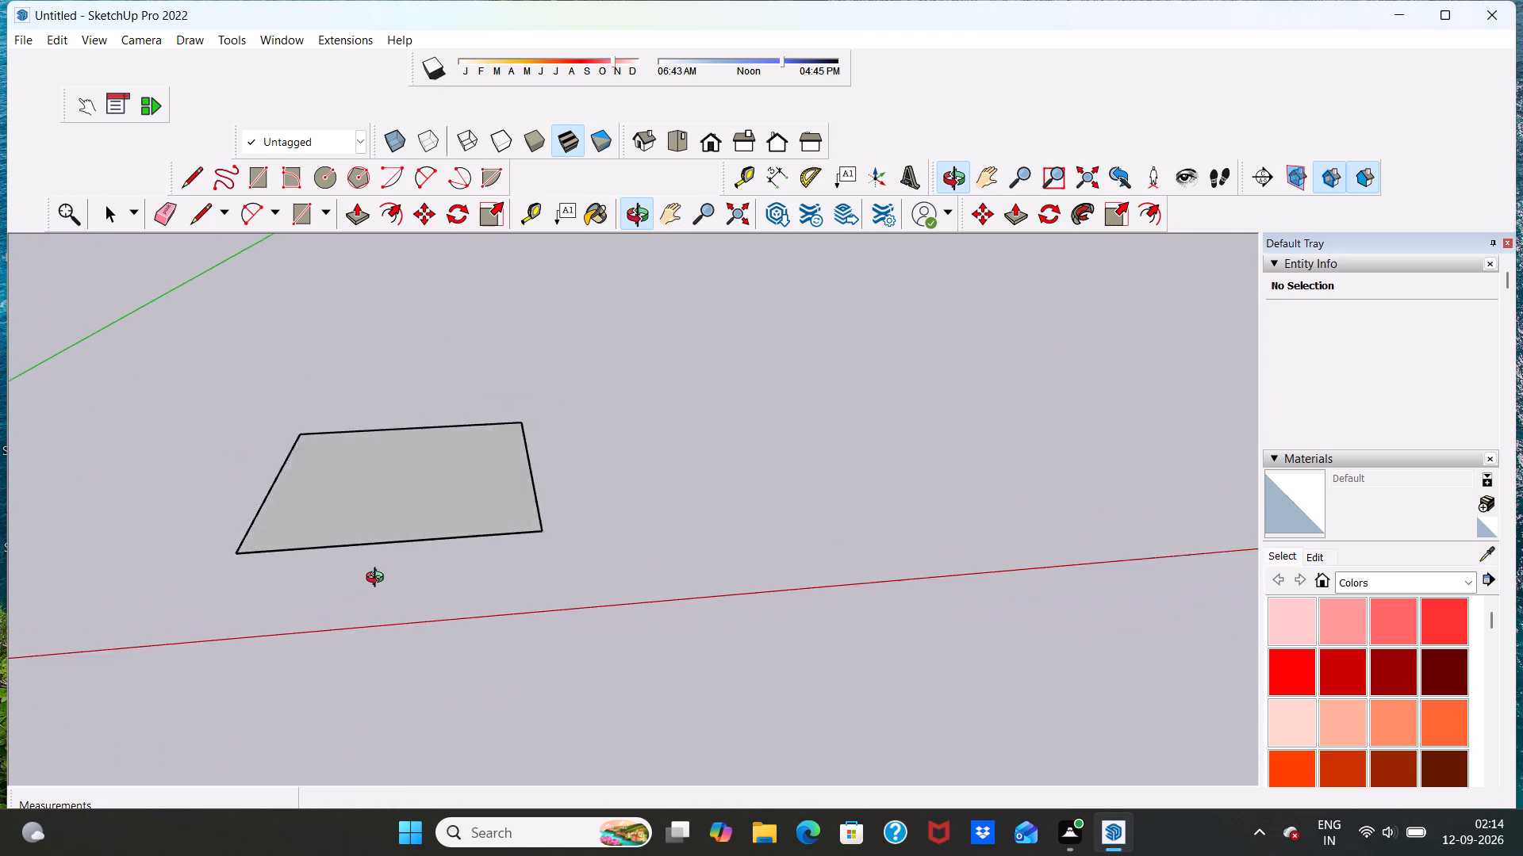
middle_drag(378, 579, 396, 579)
scroll(399, 607, up, 9)
scroll(396, 590, down, 20)
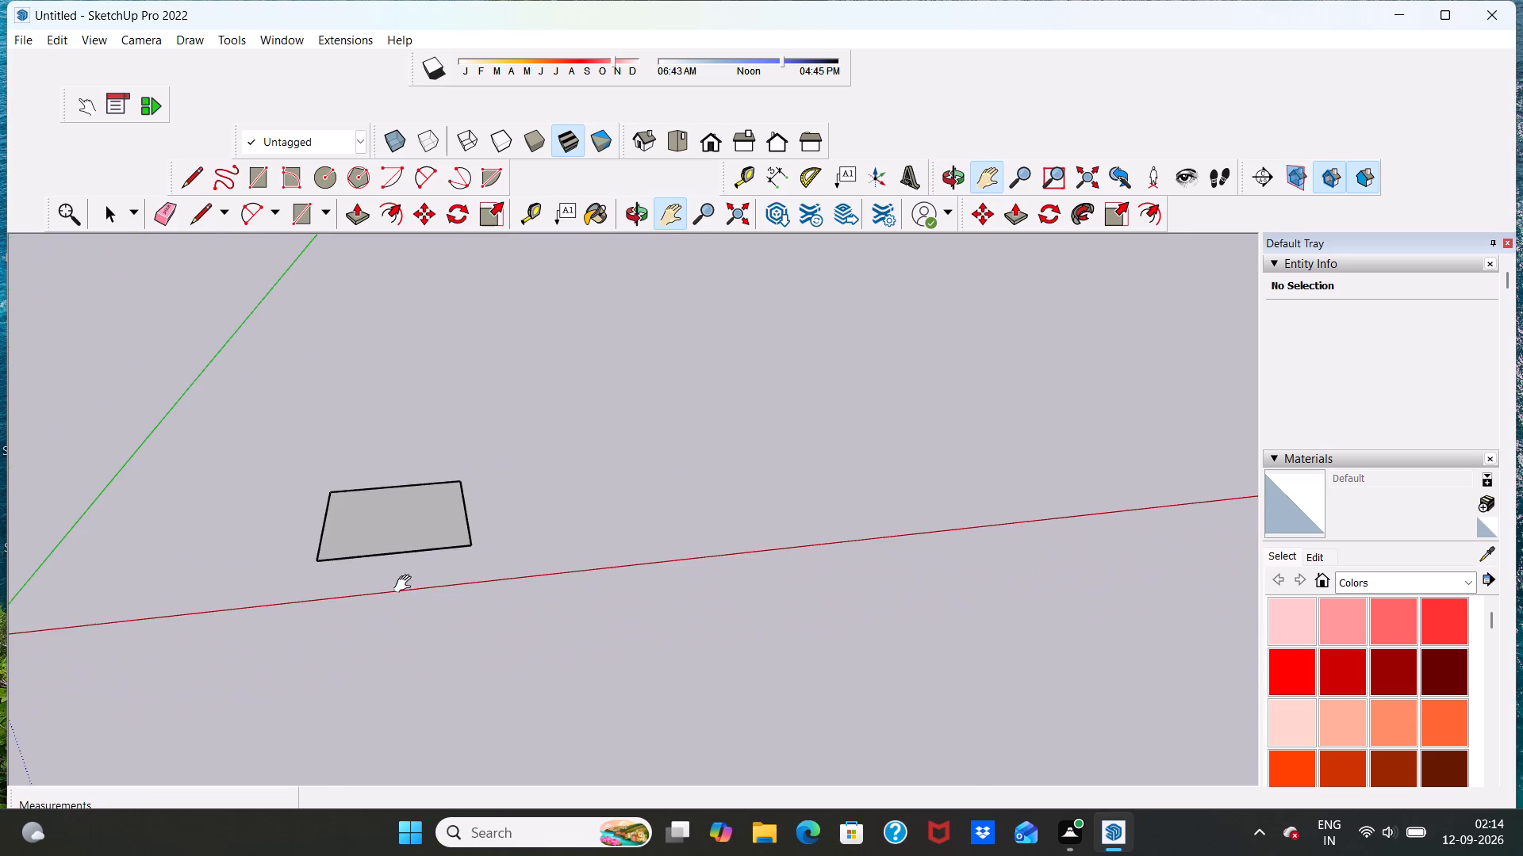
middle_drag(406, 584, 324, 799)
scroll(324, 796, down, 1)
scroll(412, 488, up, 1)
middle_drag(445, 480, 475, 579)
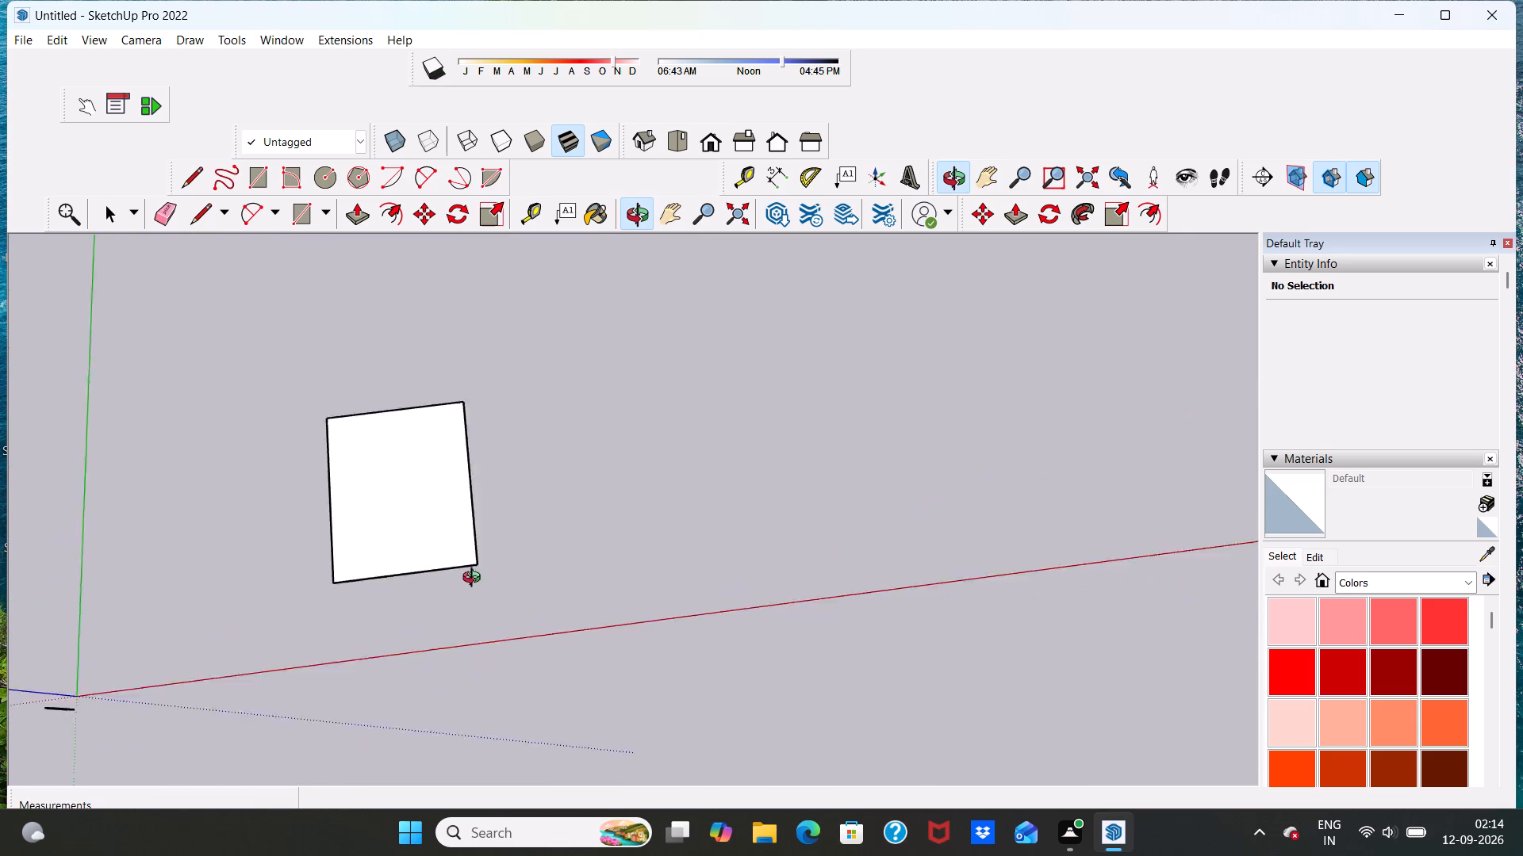
middle_drag(475, 579, 428, 653)
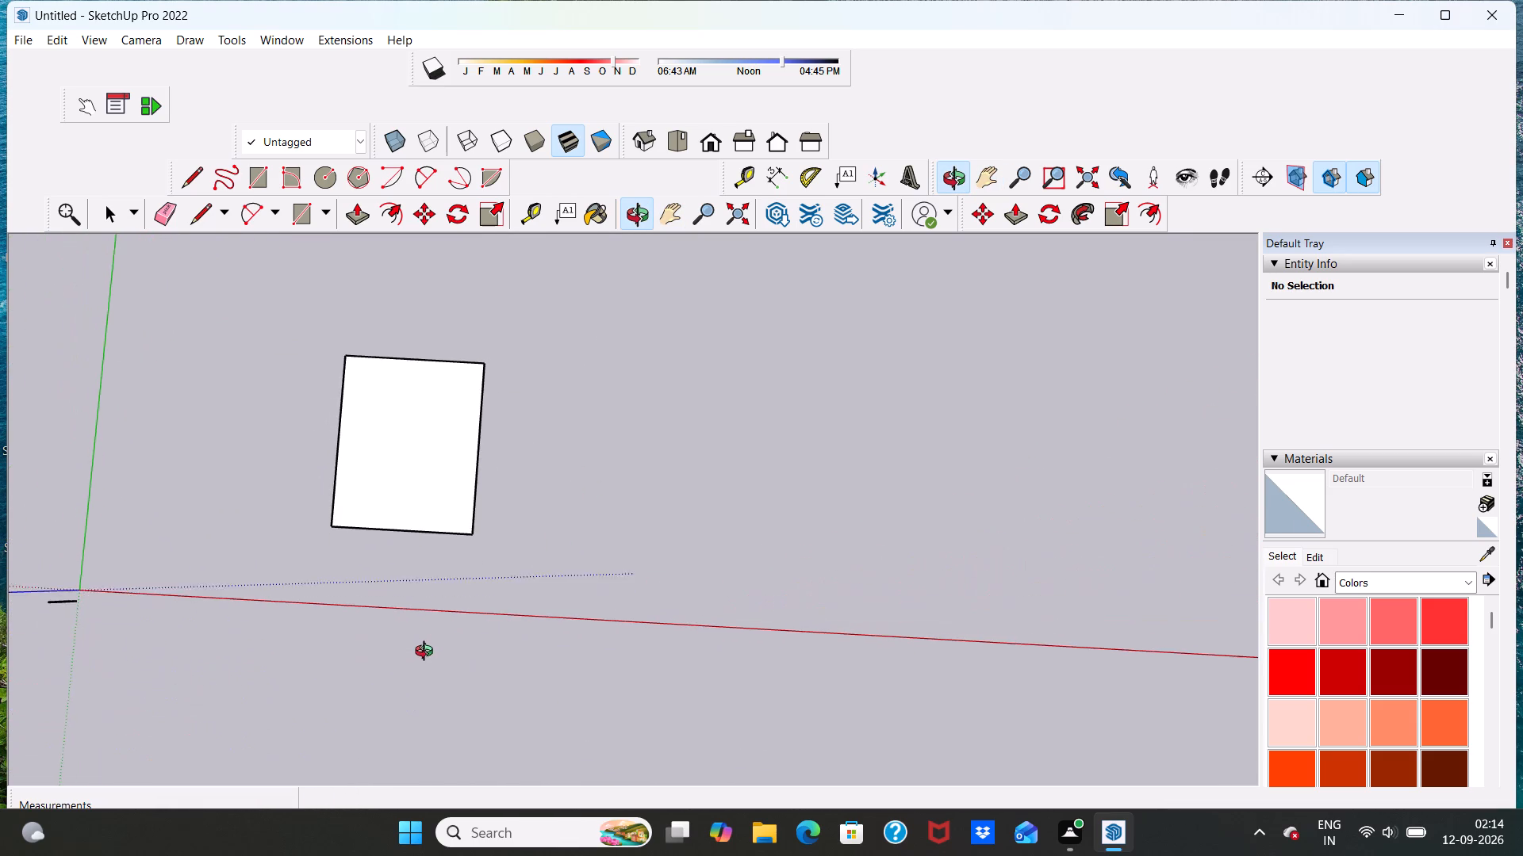
middle_drag(428, 653, 599, 687)
scroll(496, 672, up, 1)
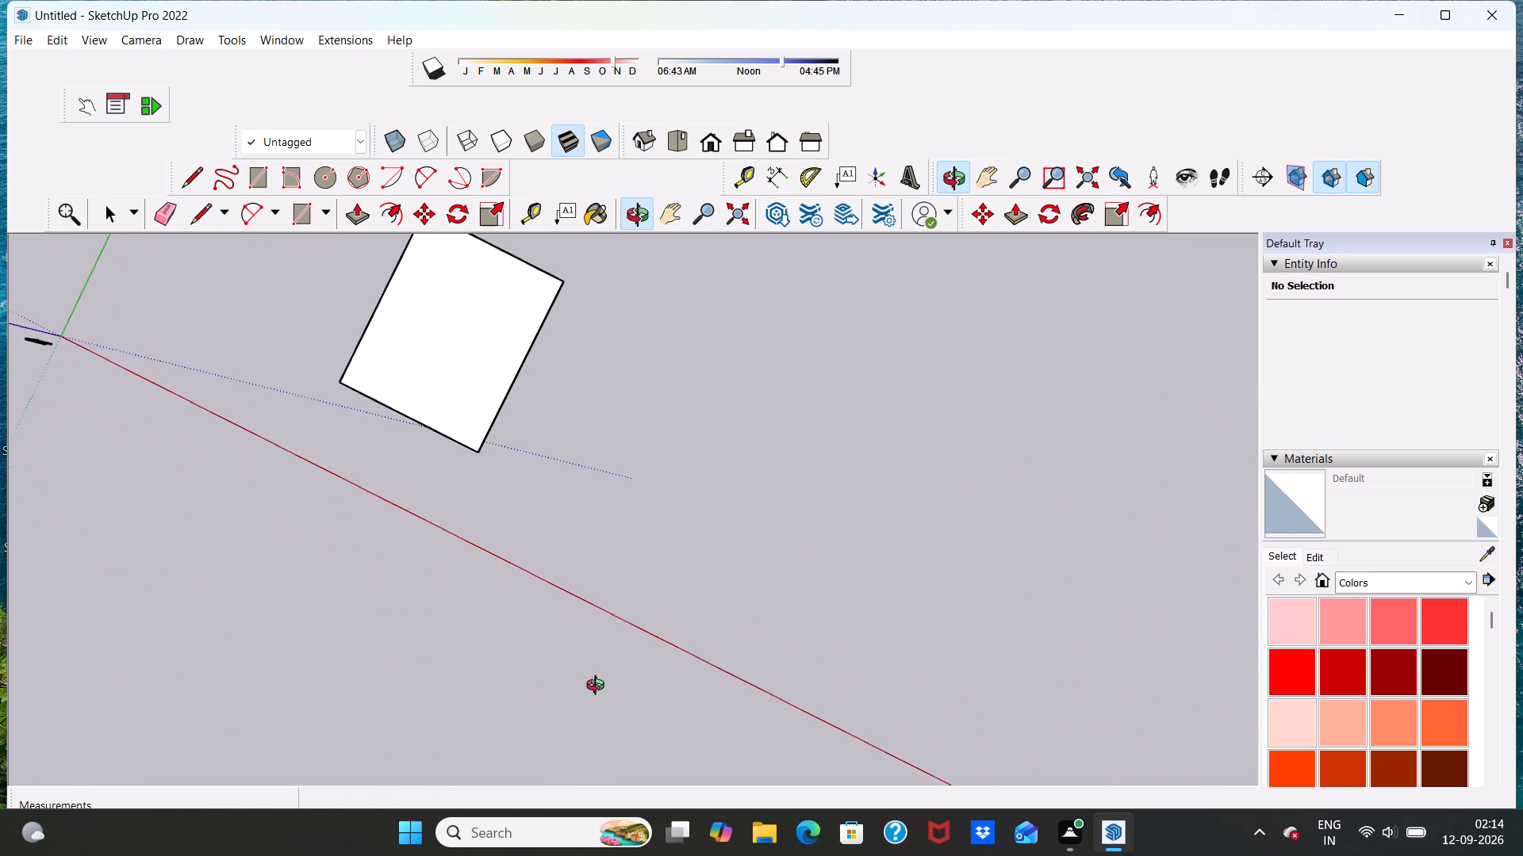
middle_drag(599, 687, 879, 679)
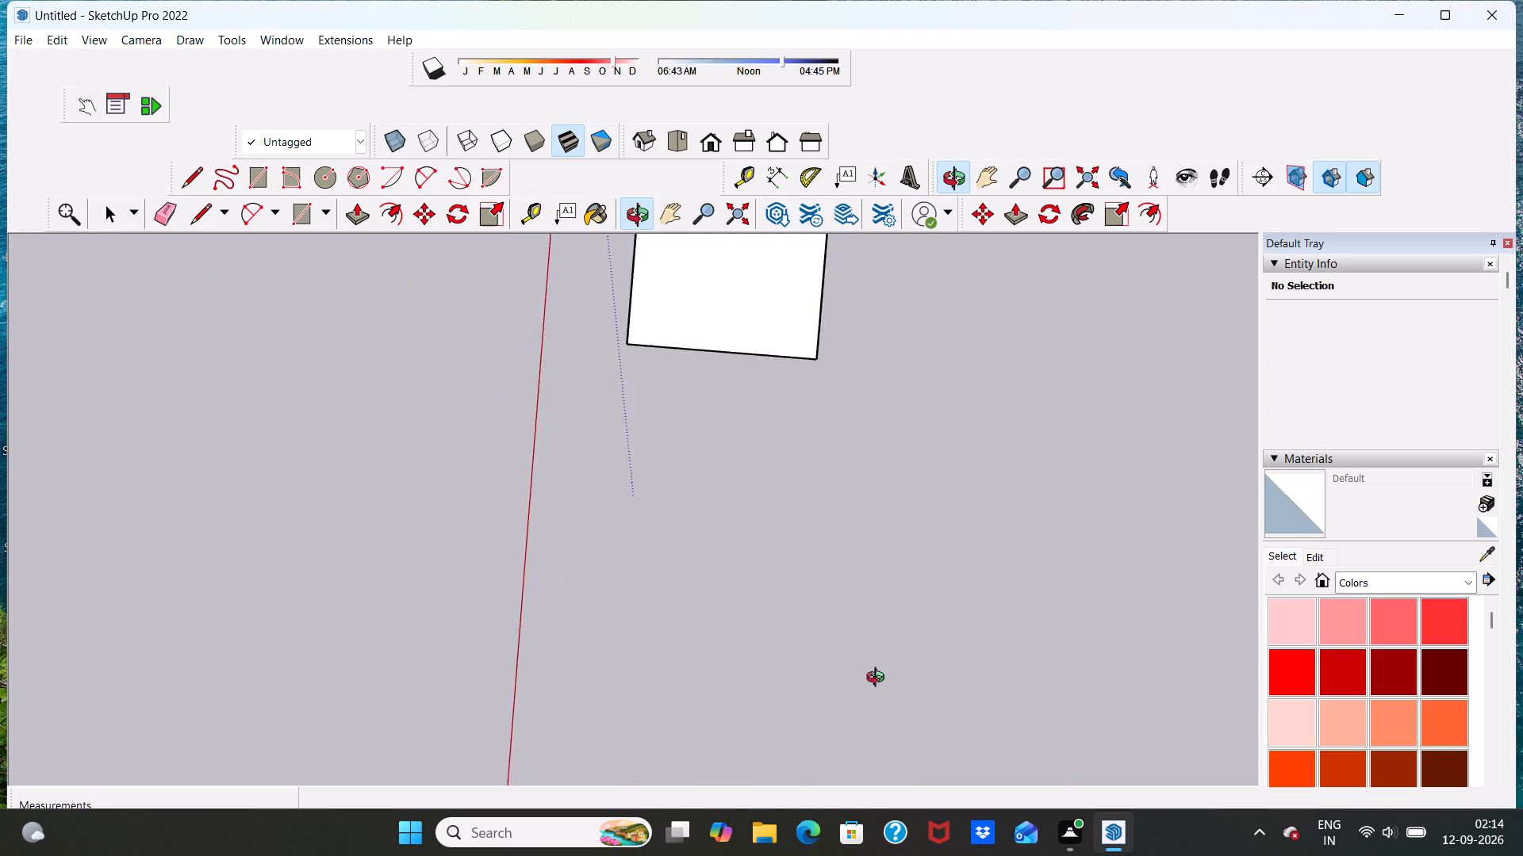
middle_drag(879, 679, 822, 655)
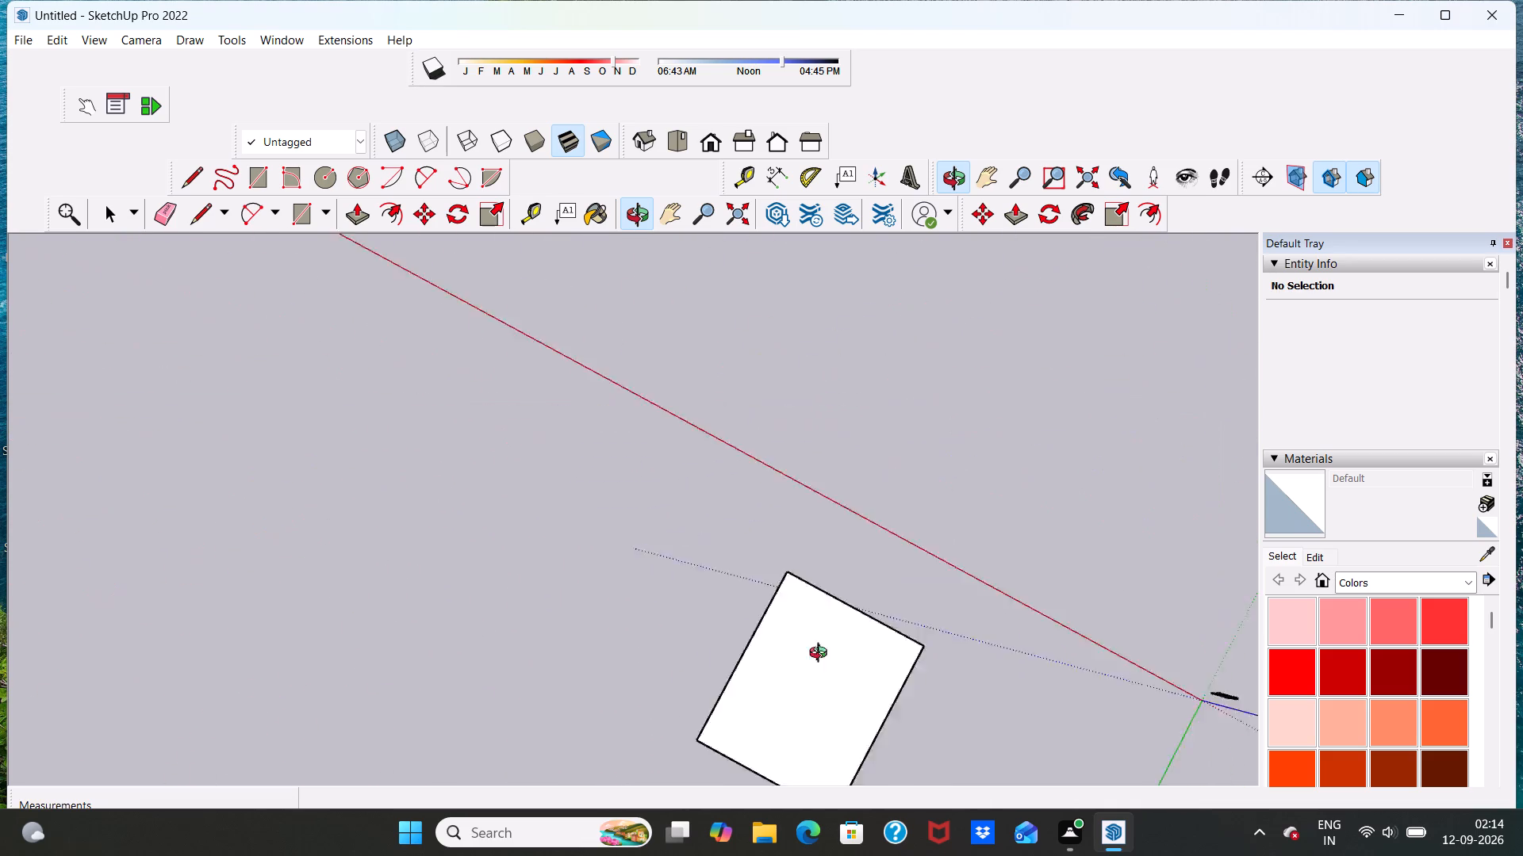
middle_drag(822, 655, 61, 586)
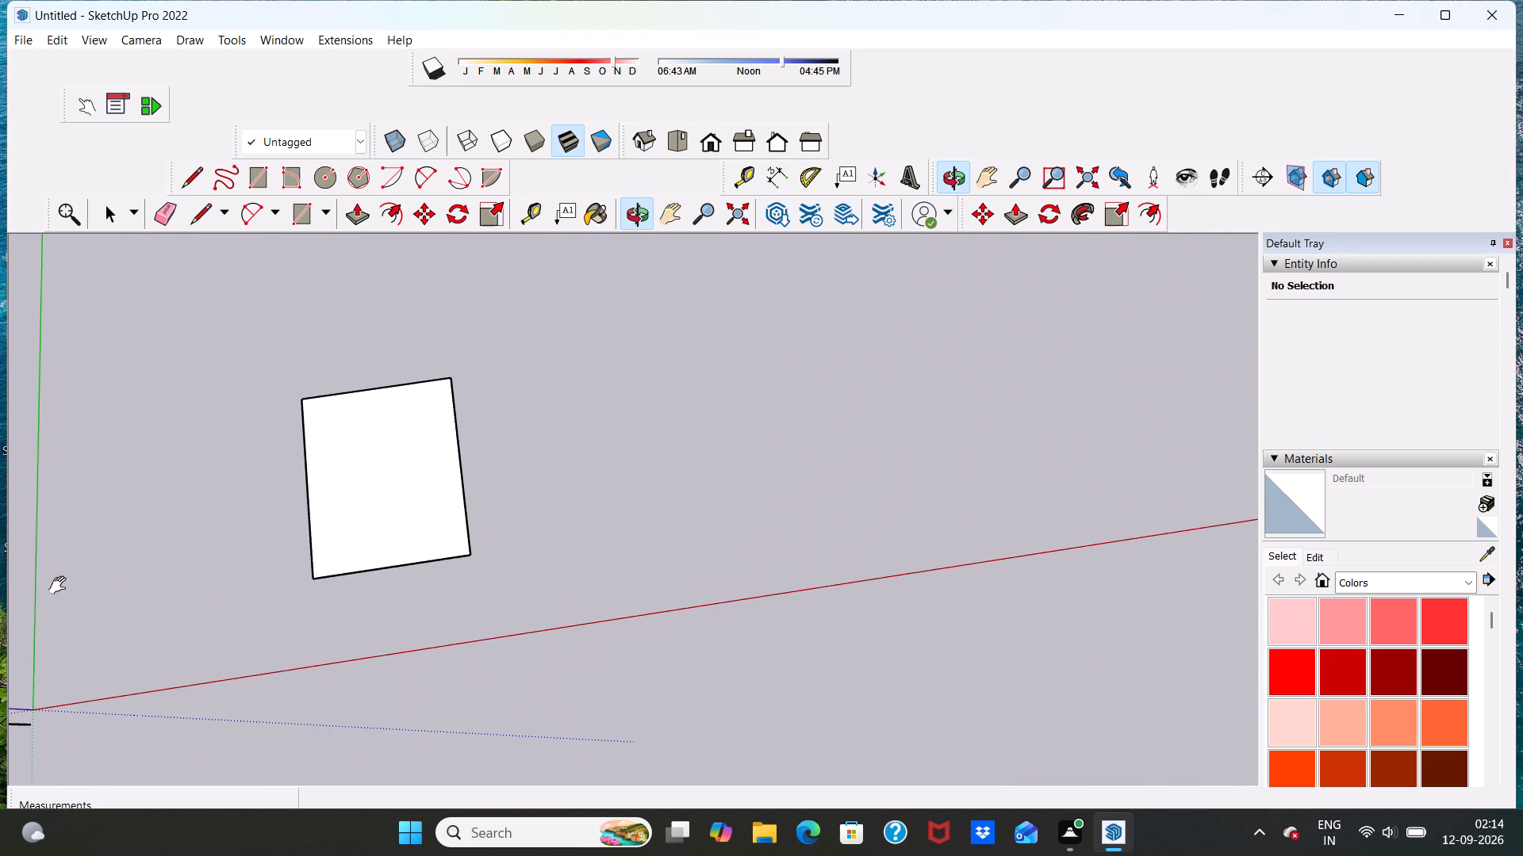
scroll(596, 545, up, 5)
scroll(599, 543, down, 8)
scroll(581, 540, up, 1)
middle_drag(581, 538, 585, 636)
scroll(581, 538, down, 1)
scroll(412, 568, up, 7)
scroll(424, 562, down, 15)
scroll(297, 626, down, 1)
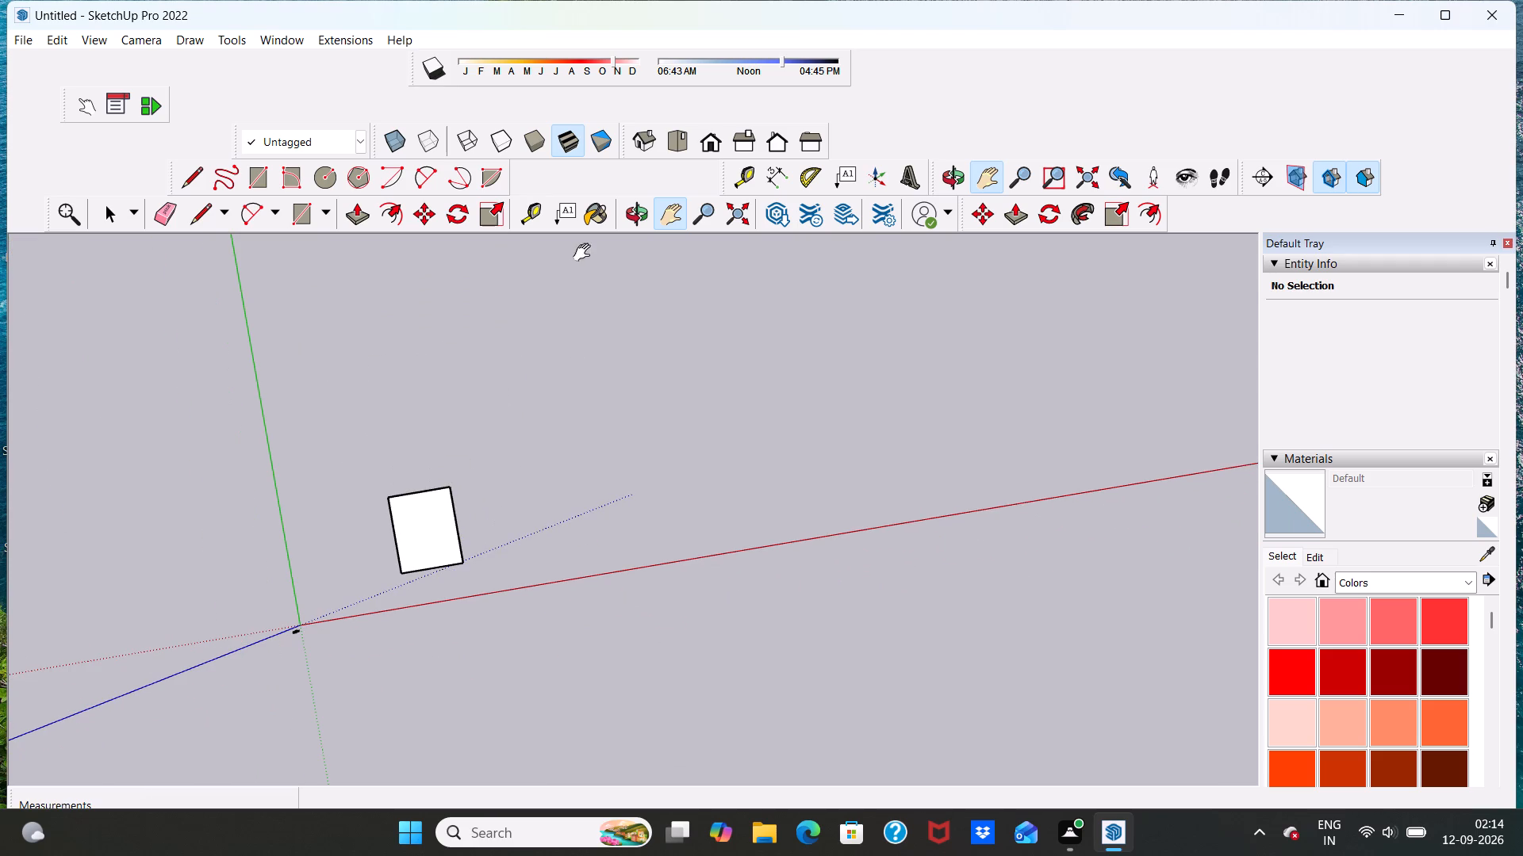
click(668, 147)
scroll(825, 513, up, 14)
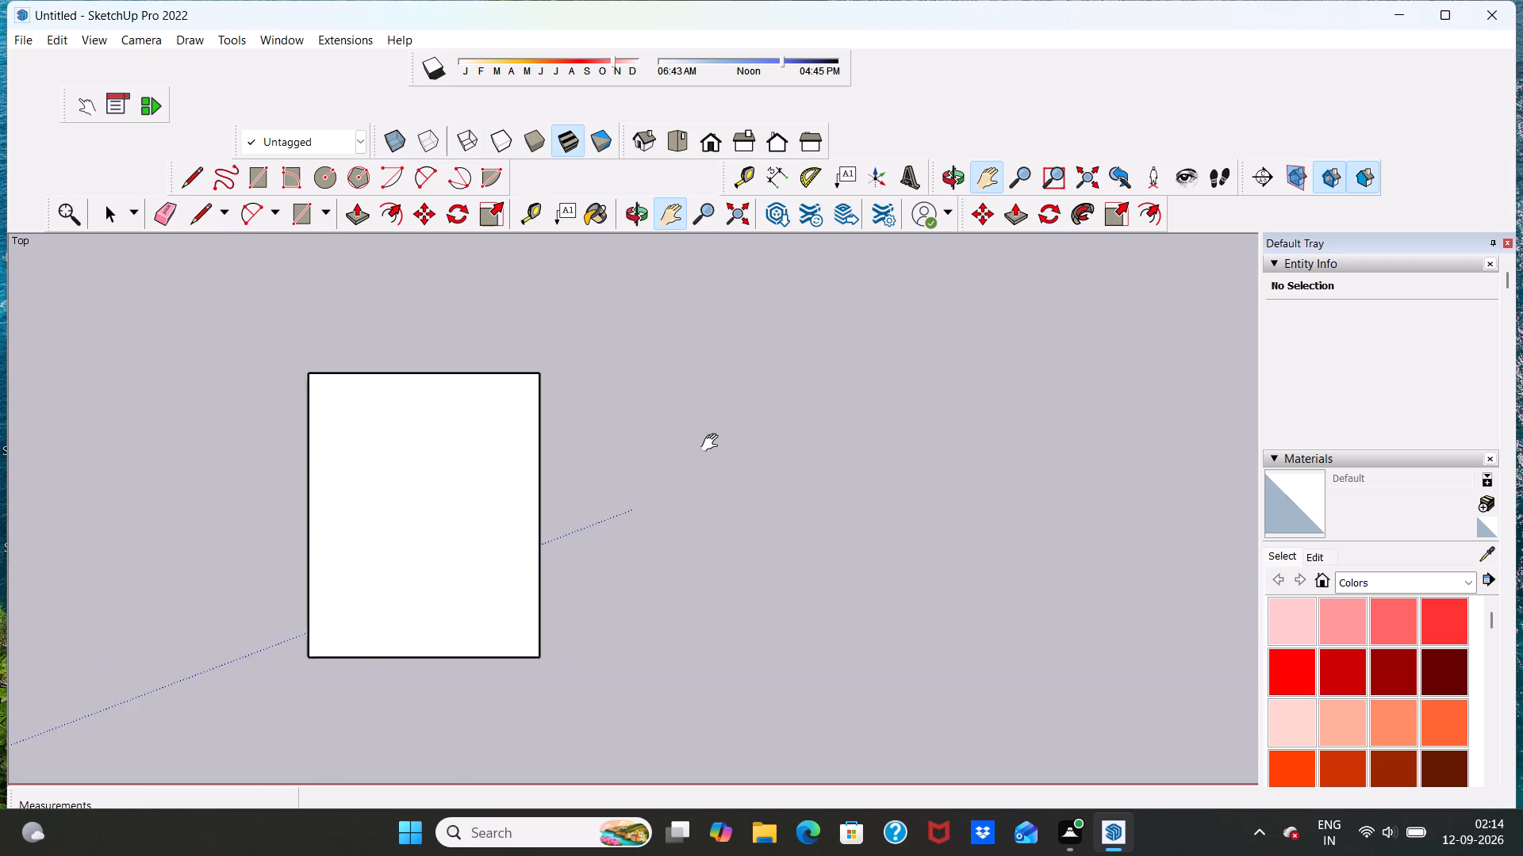
scroll(713, 443, up, 5)
scroll(679, 419, down, 6)
scroll(481, 416, up, 6)
scroll(440, 341, down, 10)
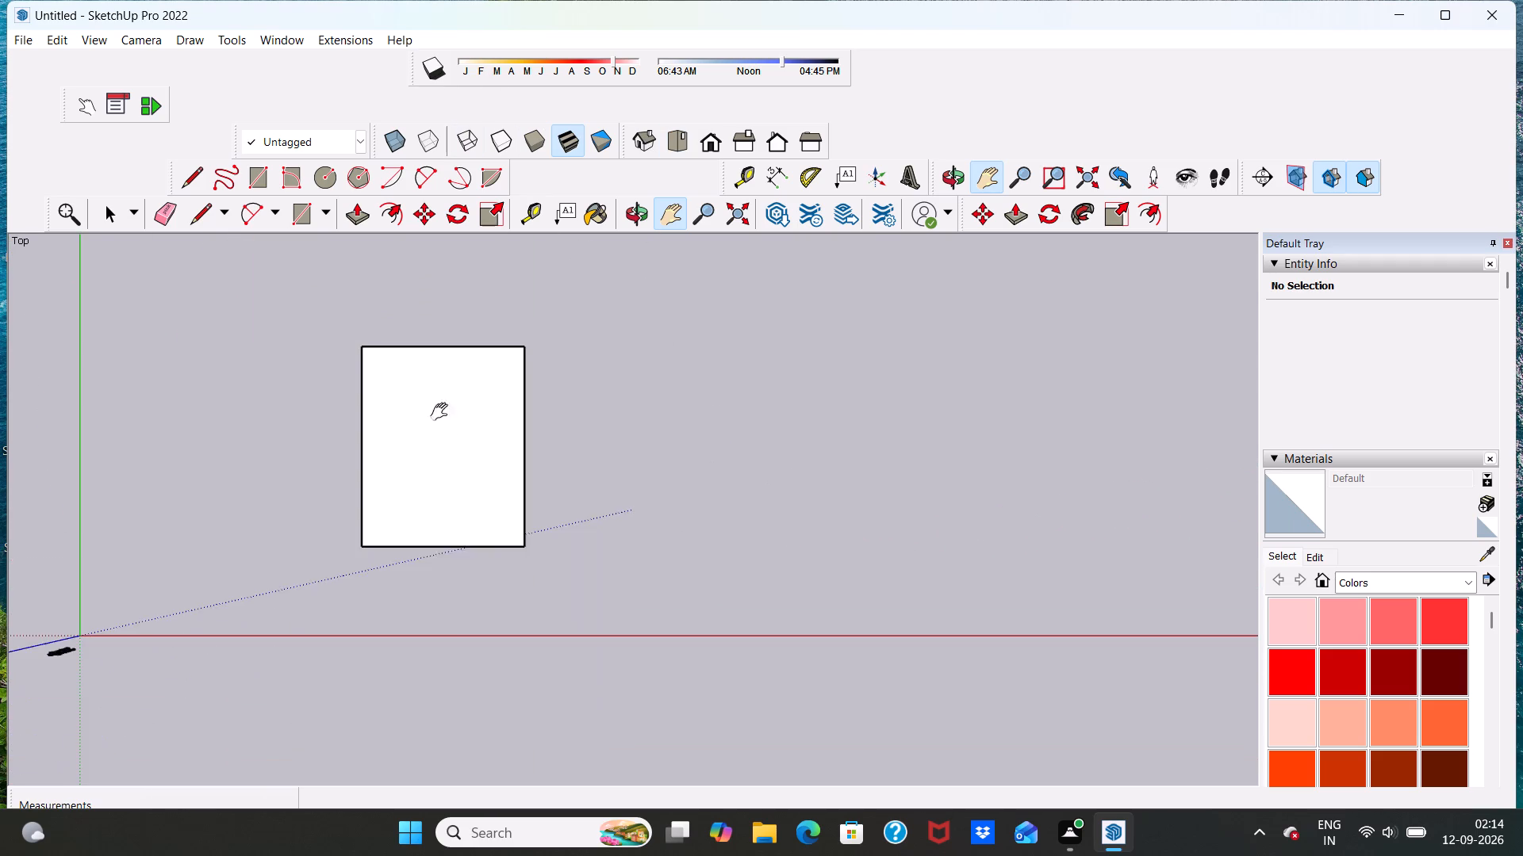
scroll(447, 438, up, 10)
scroll(447, 441, down, 7)
scroll(469, 362, up, 7)
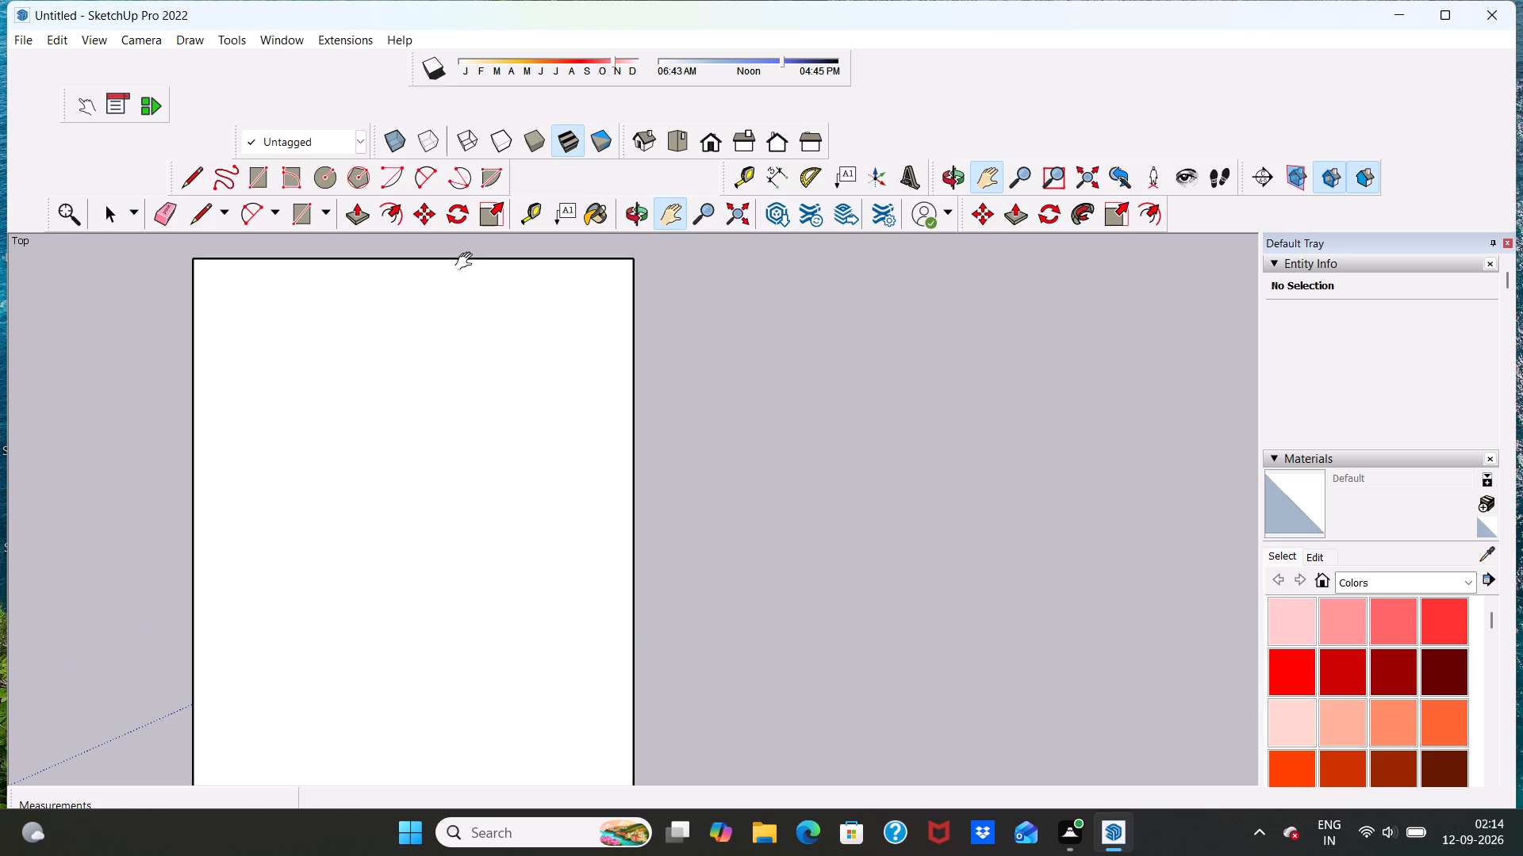
Offset the 26' by 32' rectangle's outline 9" inward.
click(393, 208)
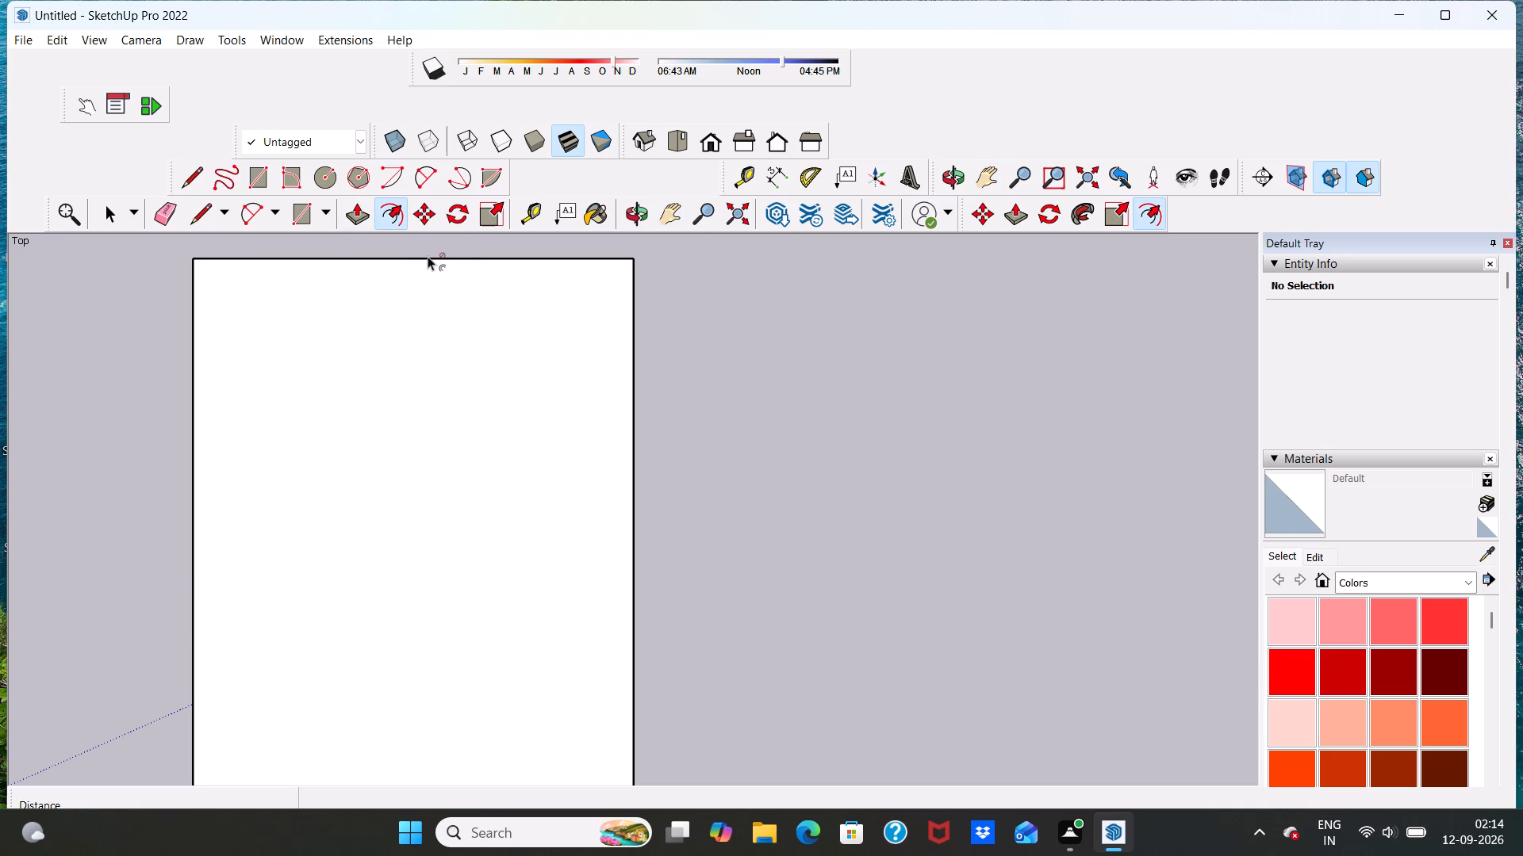
click(428, 256)
click(428, 269)
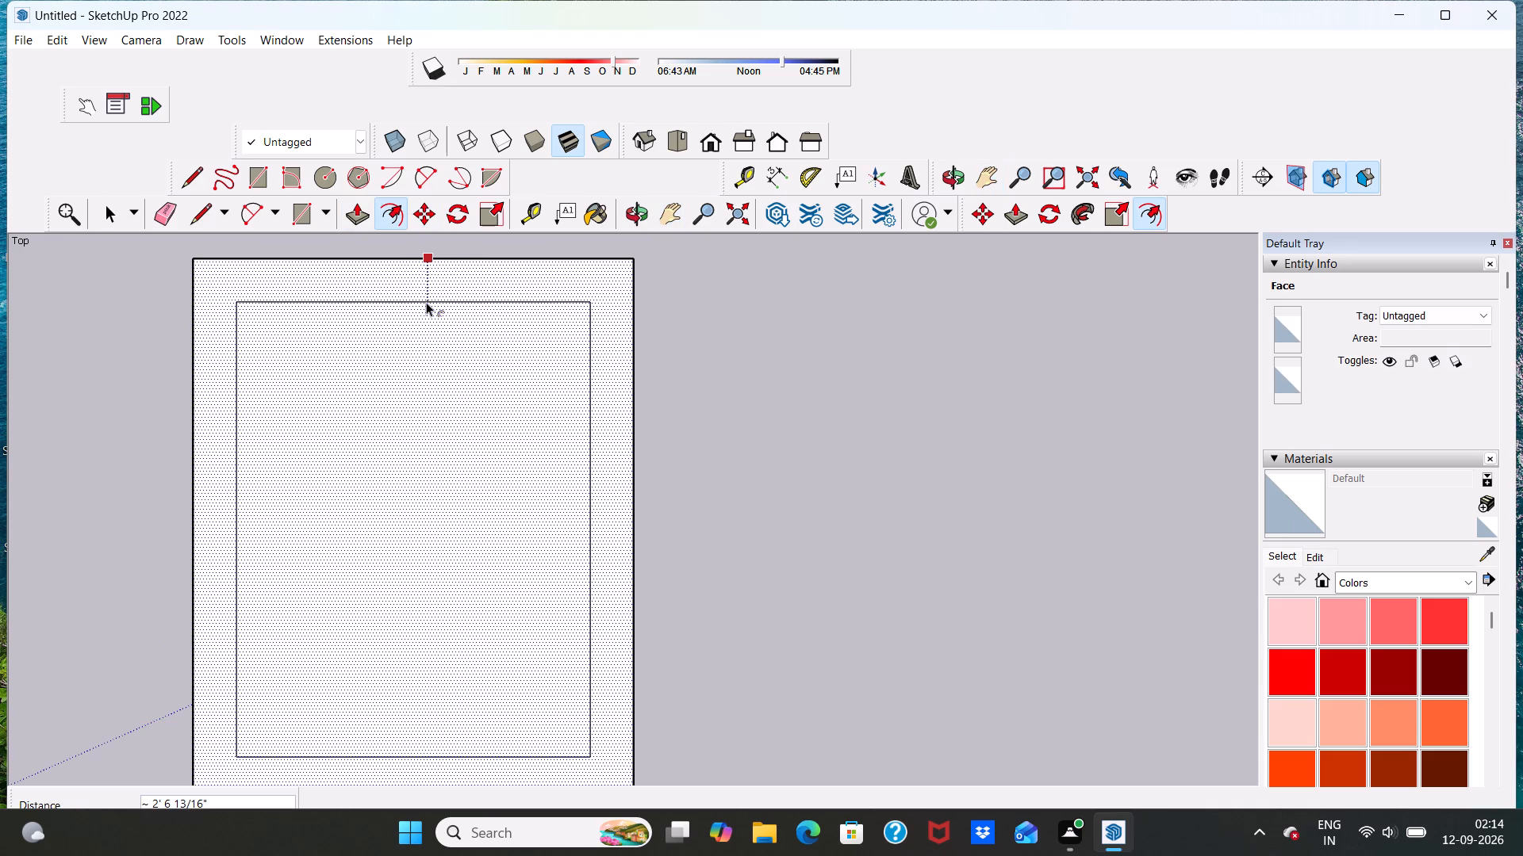
key(9)
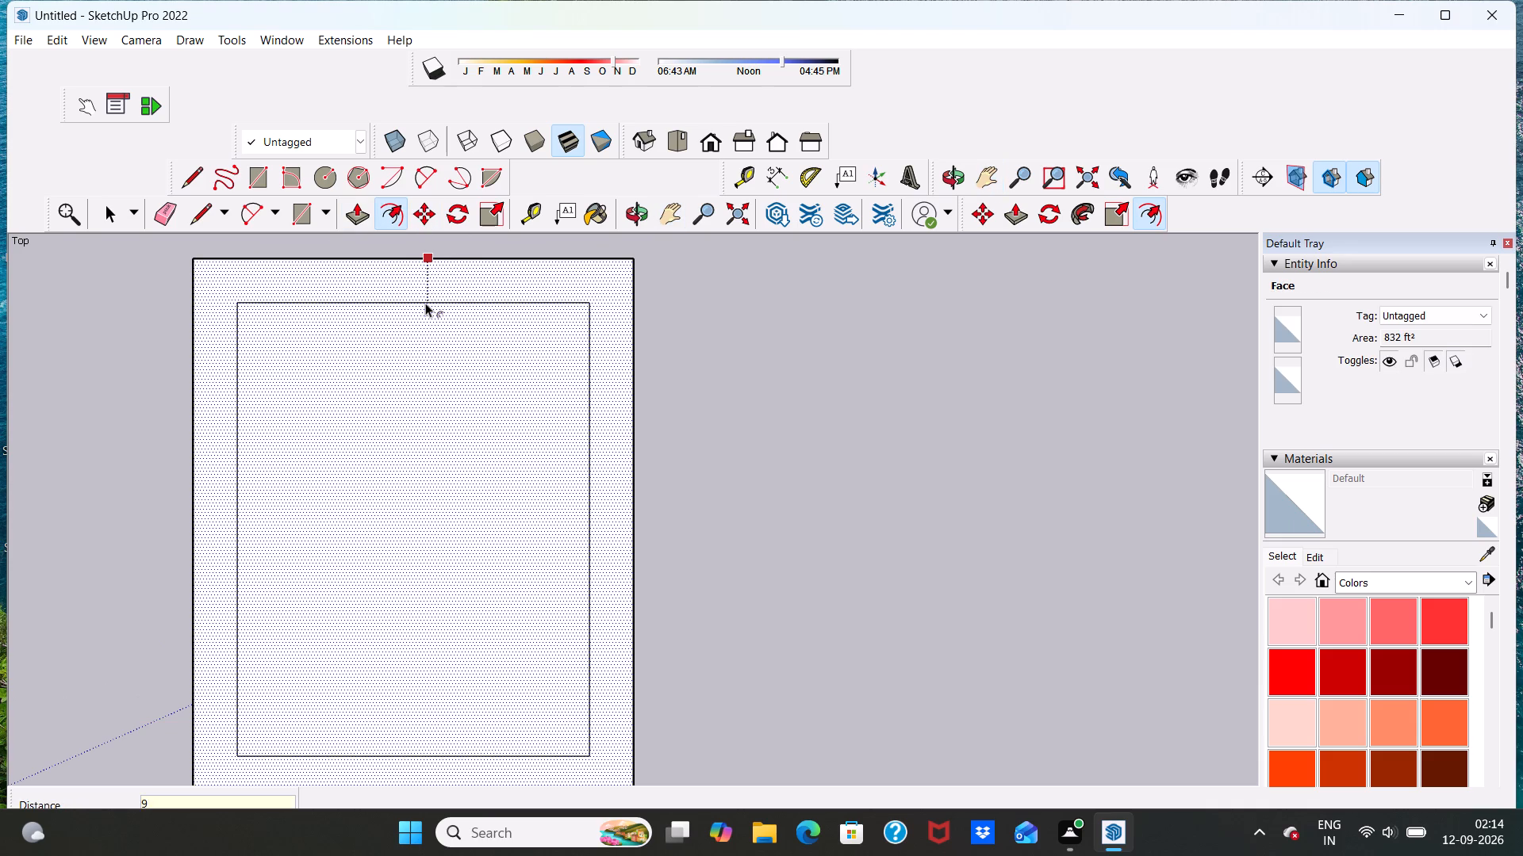
key(shift+quotedbl)
key(Return)
key(space)
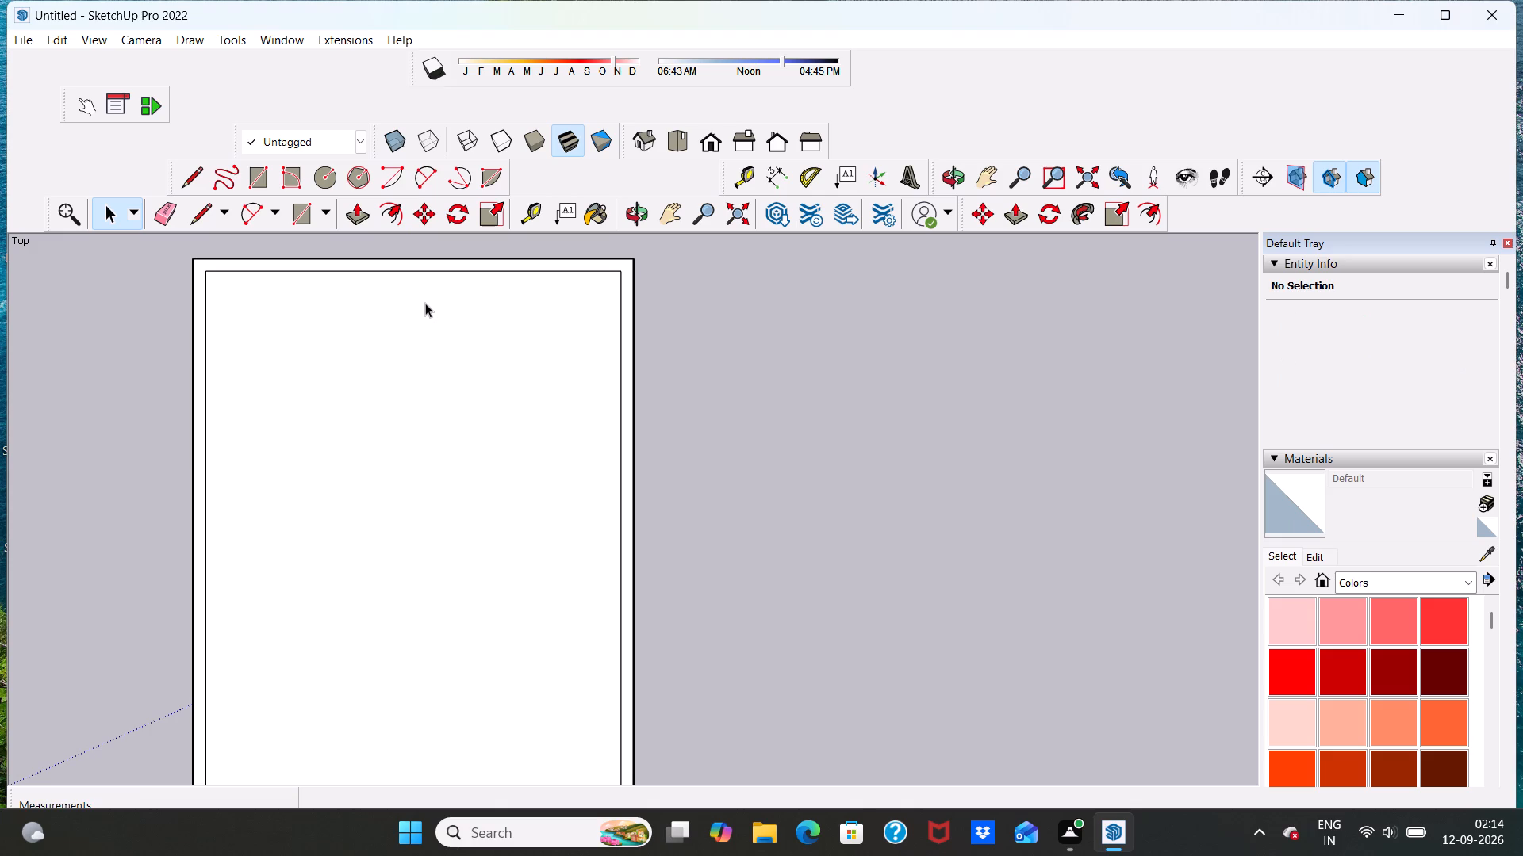
Place a vertical guide 10'3" inside the inner rectangle's left edge, and a parallel guide 6" further right.
scroll(426, 277, down, 7)
scroll(391, 270, up, 2)
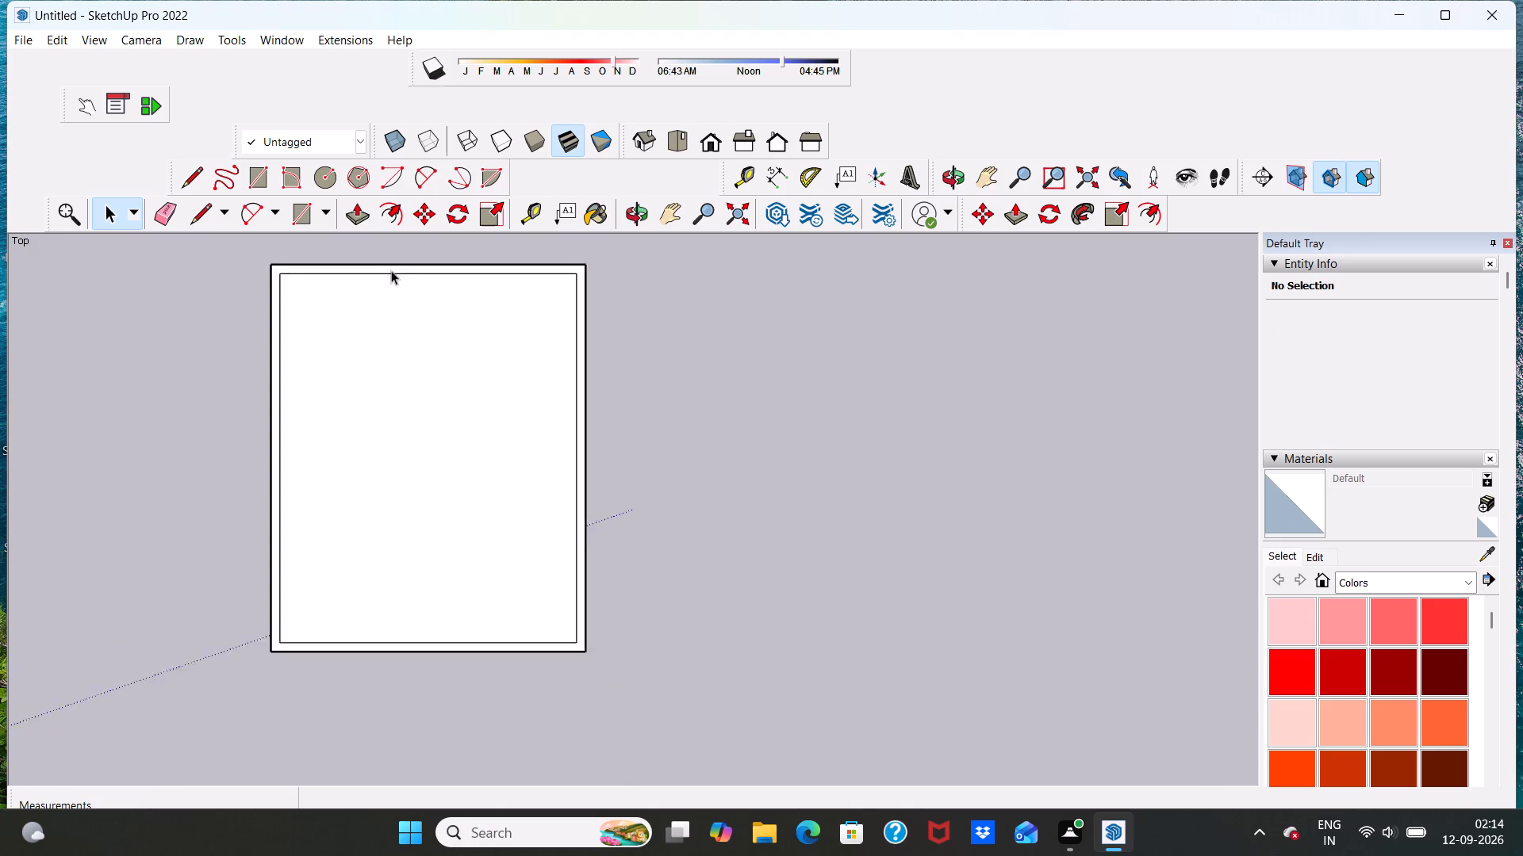
scroll(391, 270, up, 7)
scroll(353, 304, down, 5)
scroll(313, 286, up, 6)
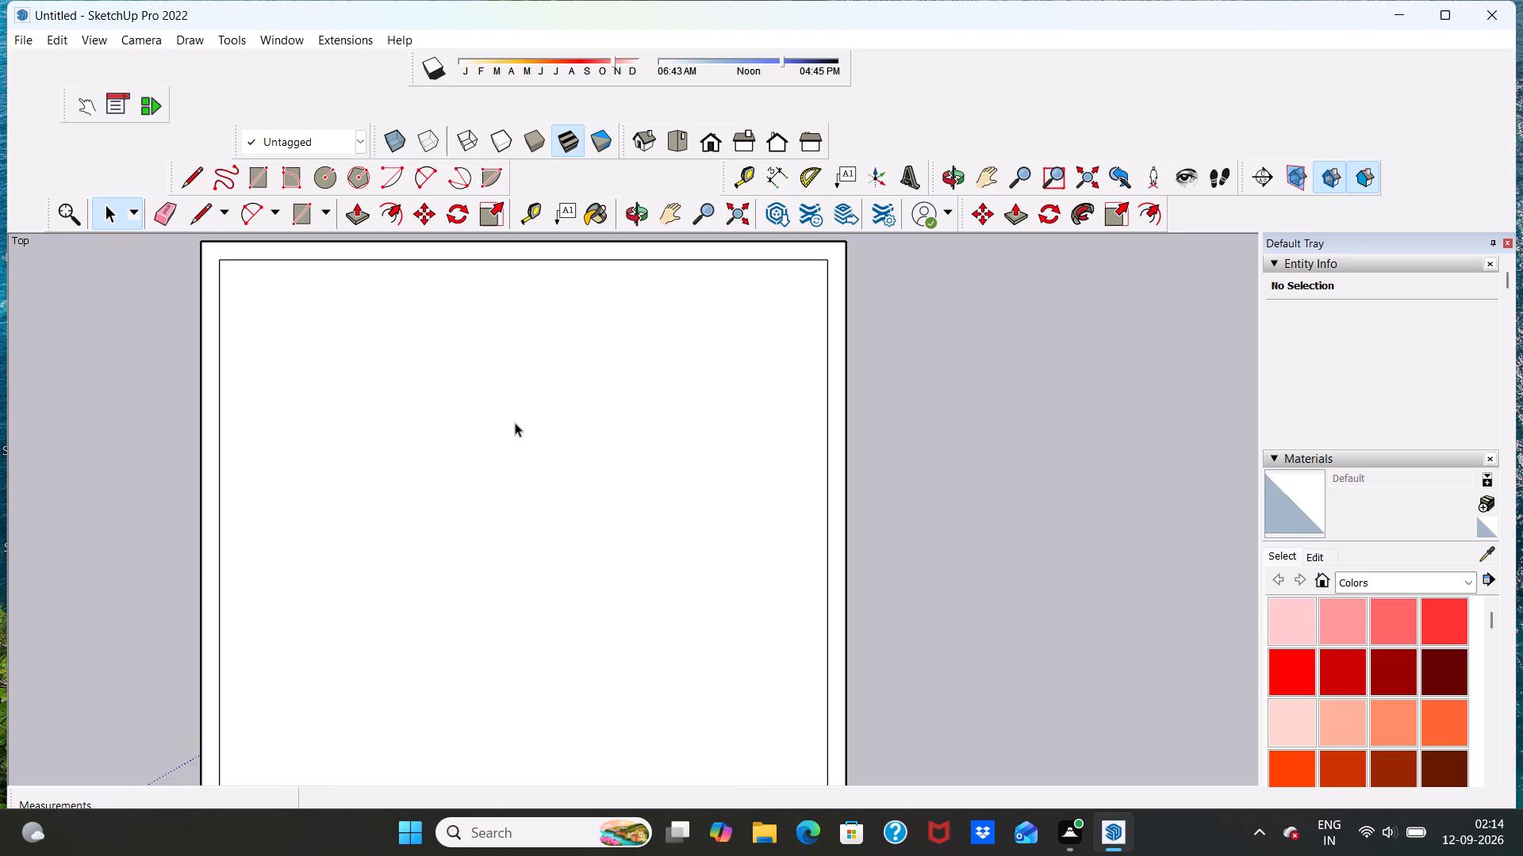
scroll(515, 422, up, 2)
scroll(393, 376, down, 4)
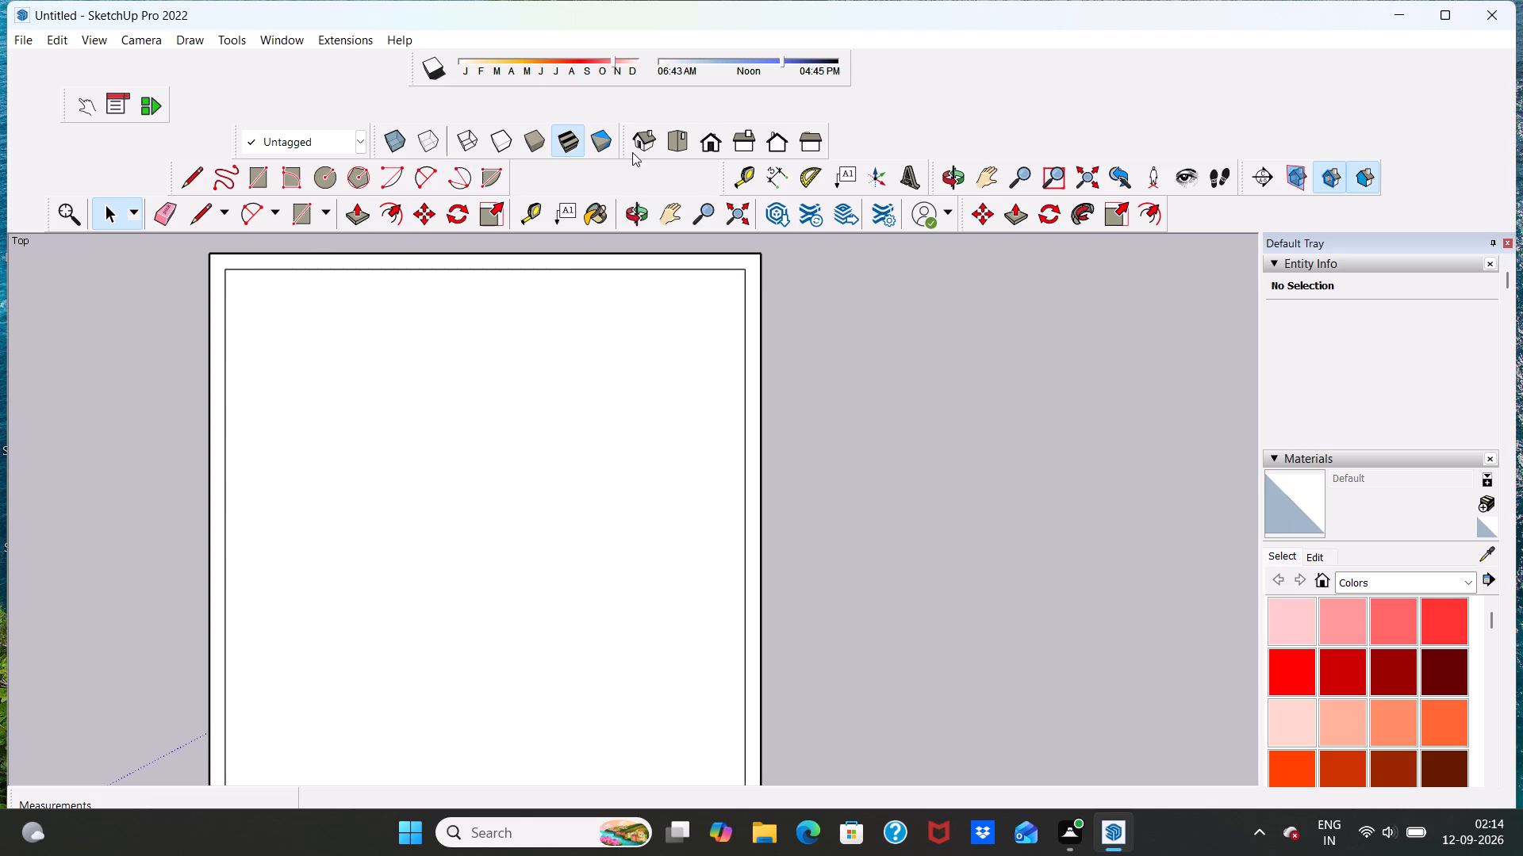
click(744, 182)
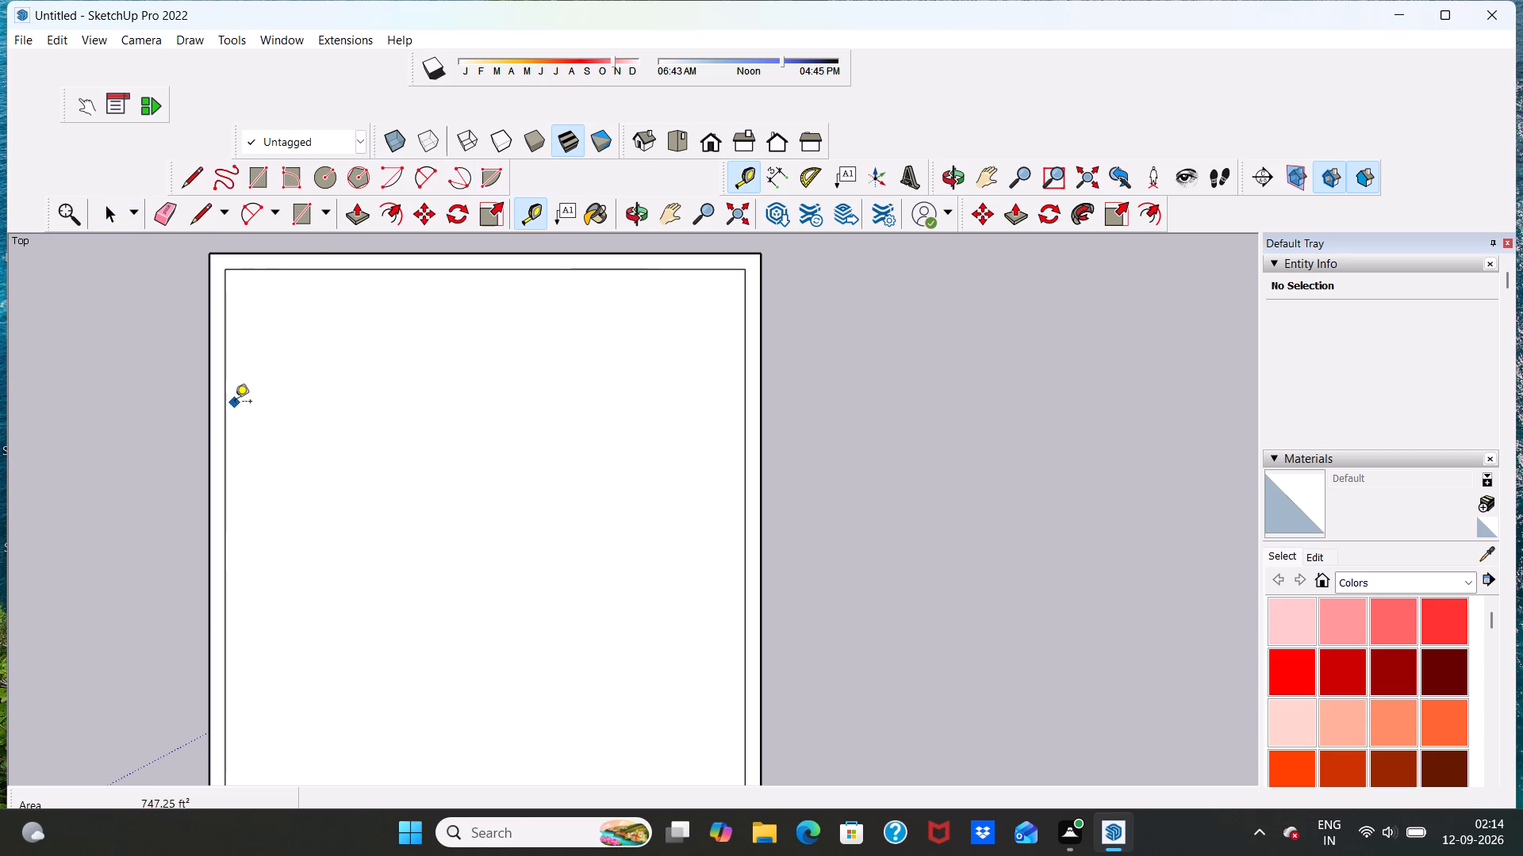
click(228, 408)
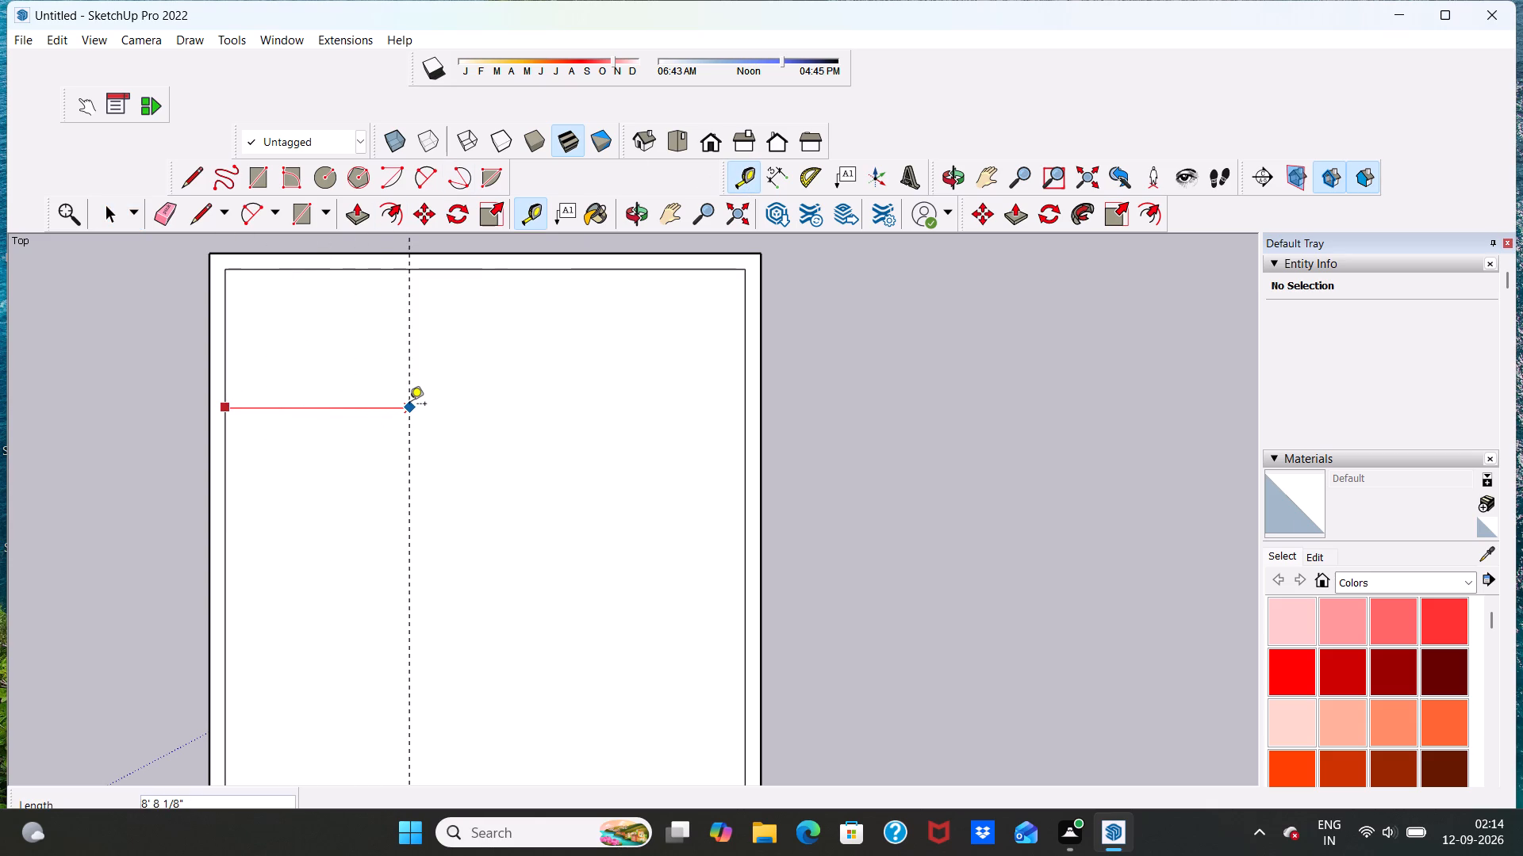
text(10')
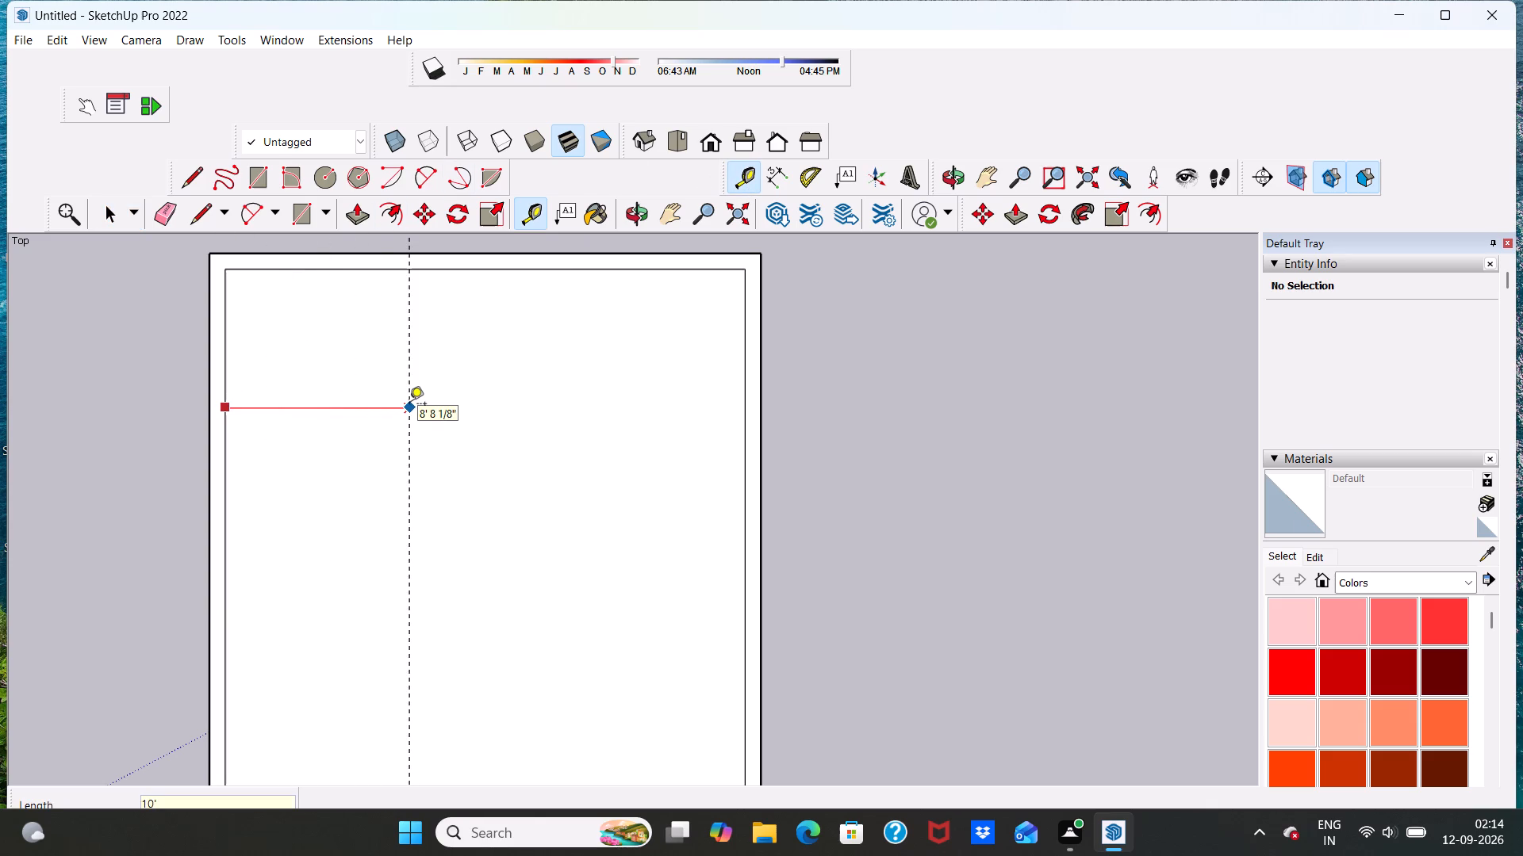
text(3")
key(Return)
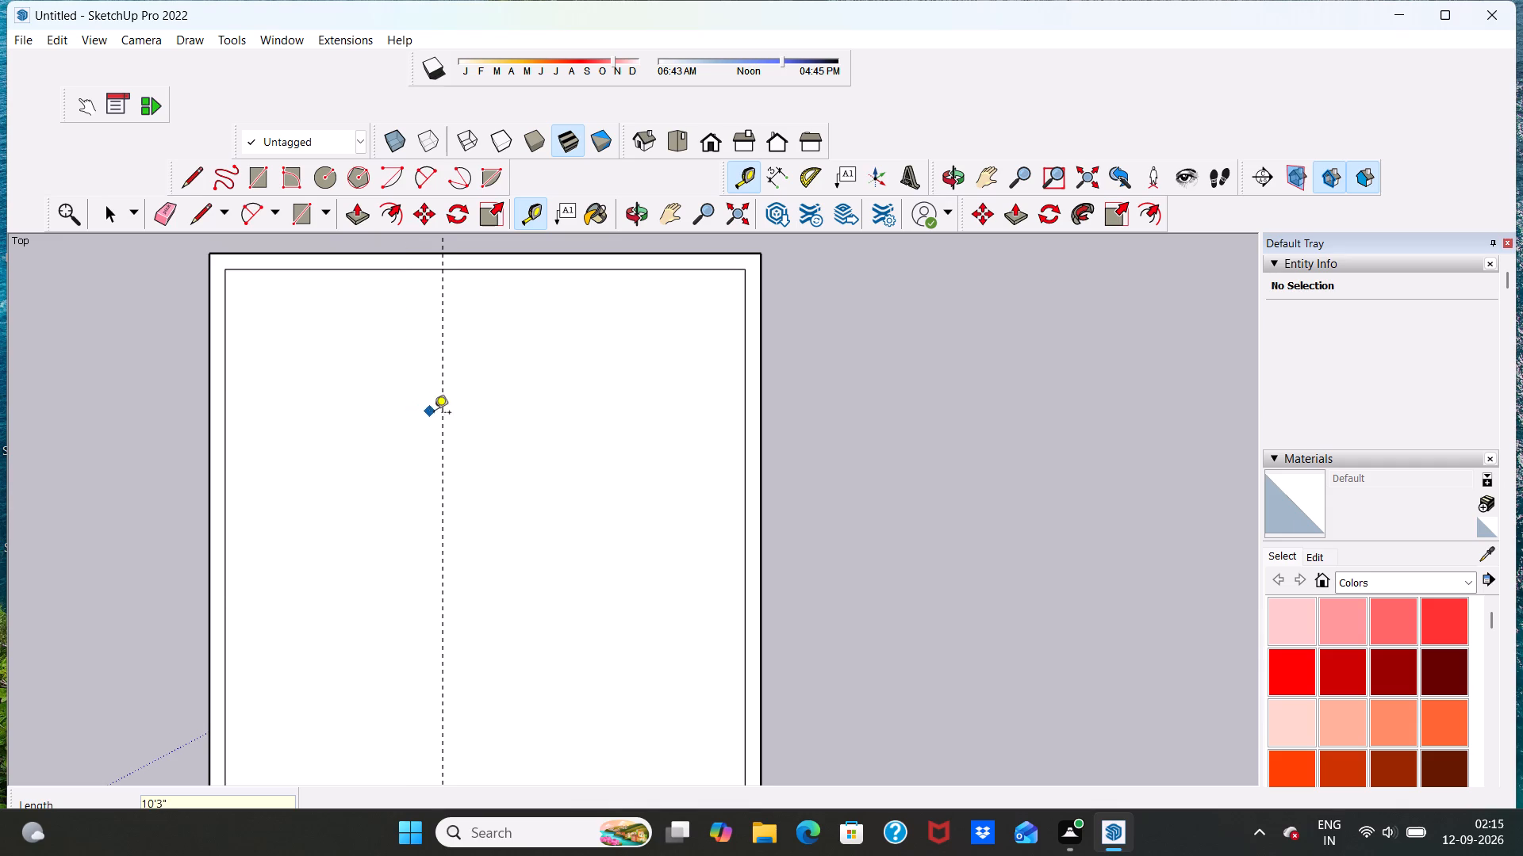
click(445, 412)
text(6")
key(Return)
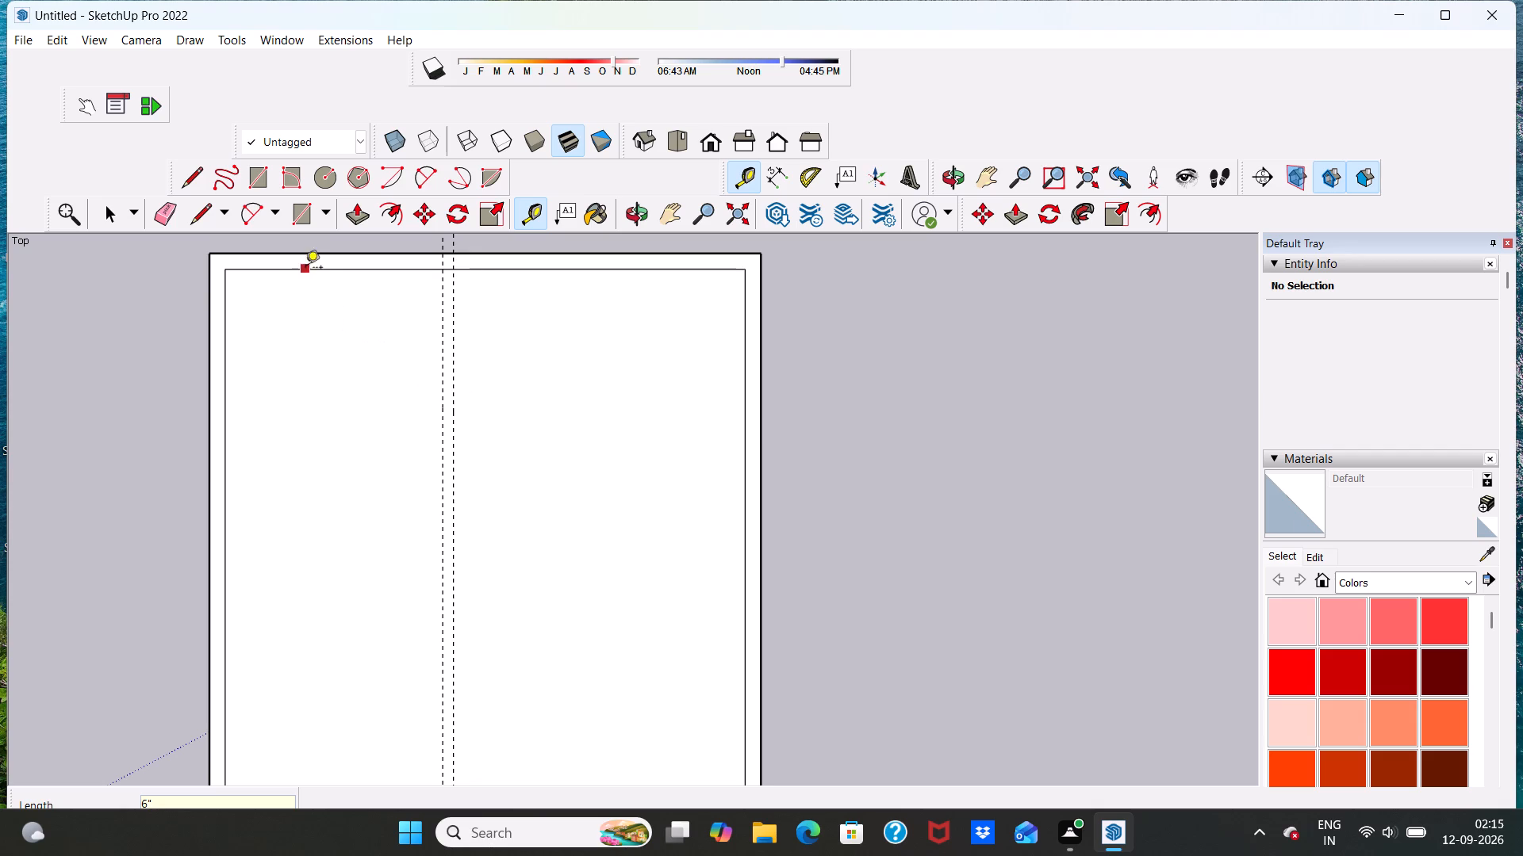
Place a horizontal guide 11' below the inner rectangle's top edge, and a parallel guide 6" further down.
click(312, 273)
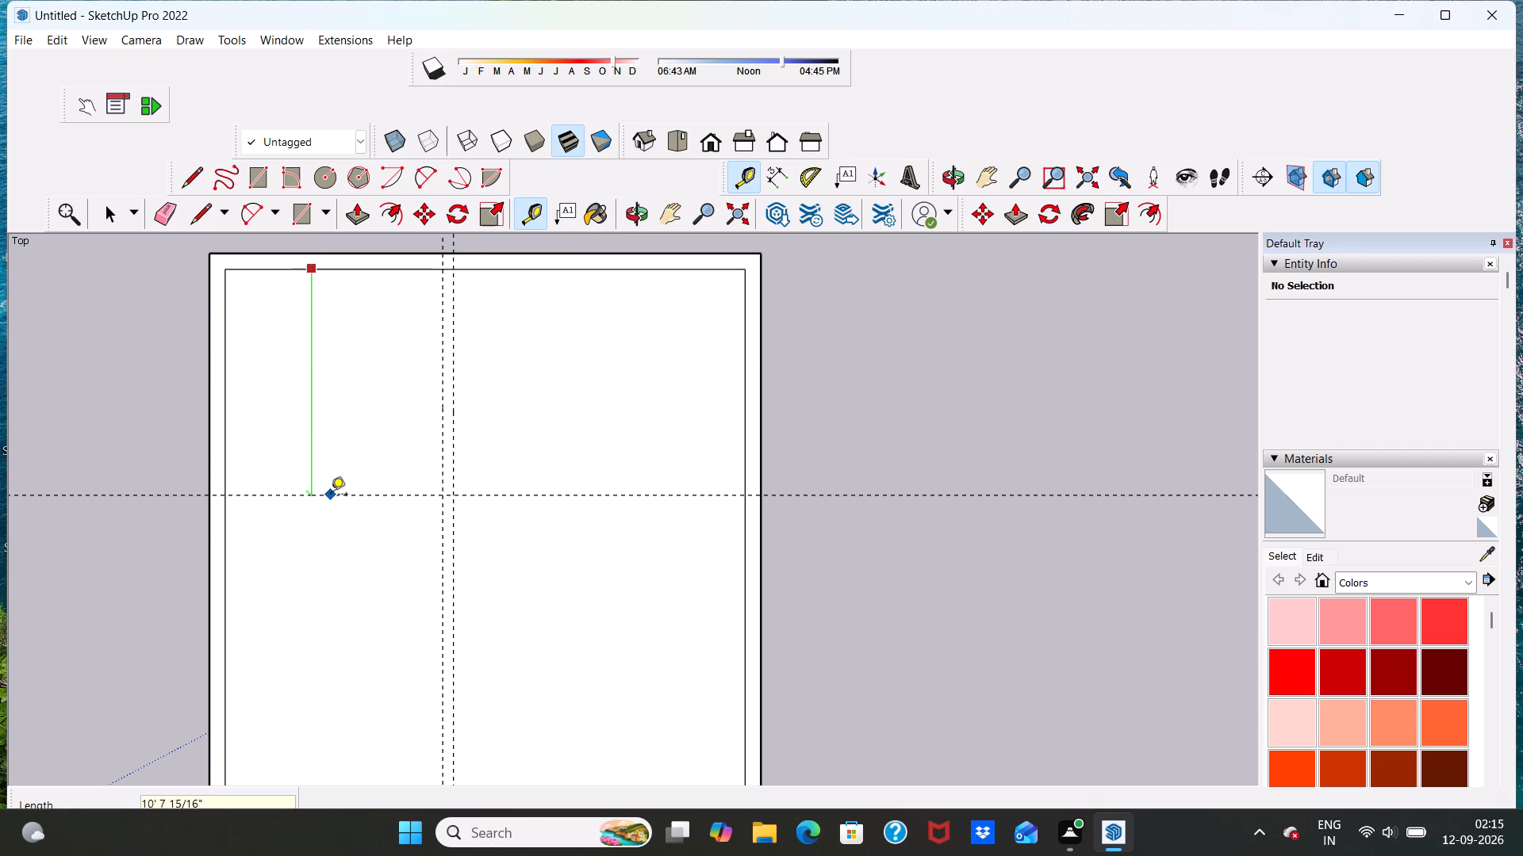
text(11')
key(Return)
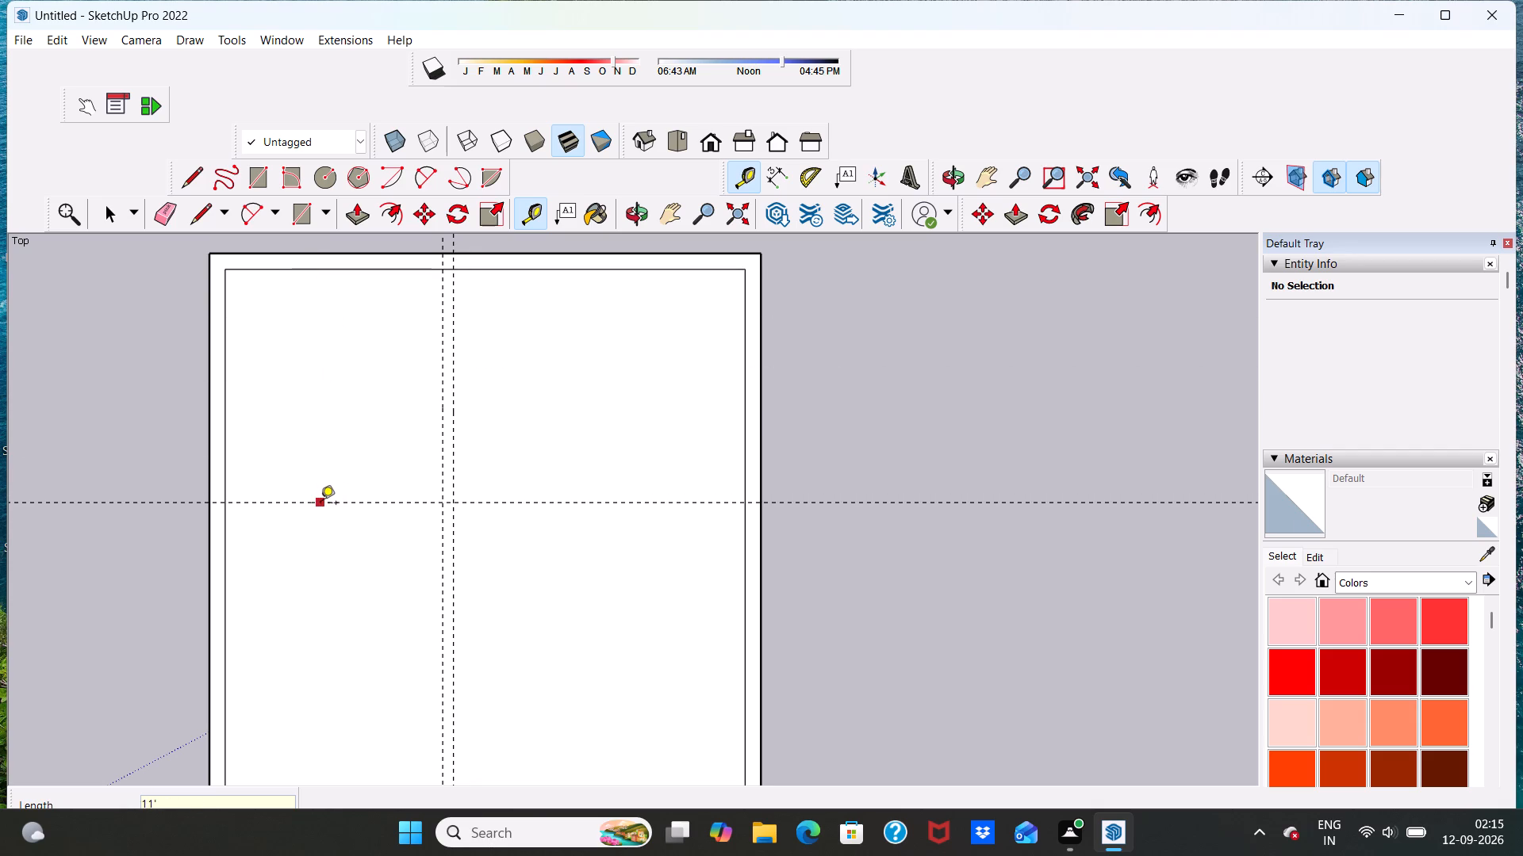
click(319, 504)
text(6")
key(Return)
Place a vertical guide 4' to the right of the right-hand guide in the existing vertical pair.
scroll(324, 450, down, 7)
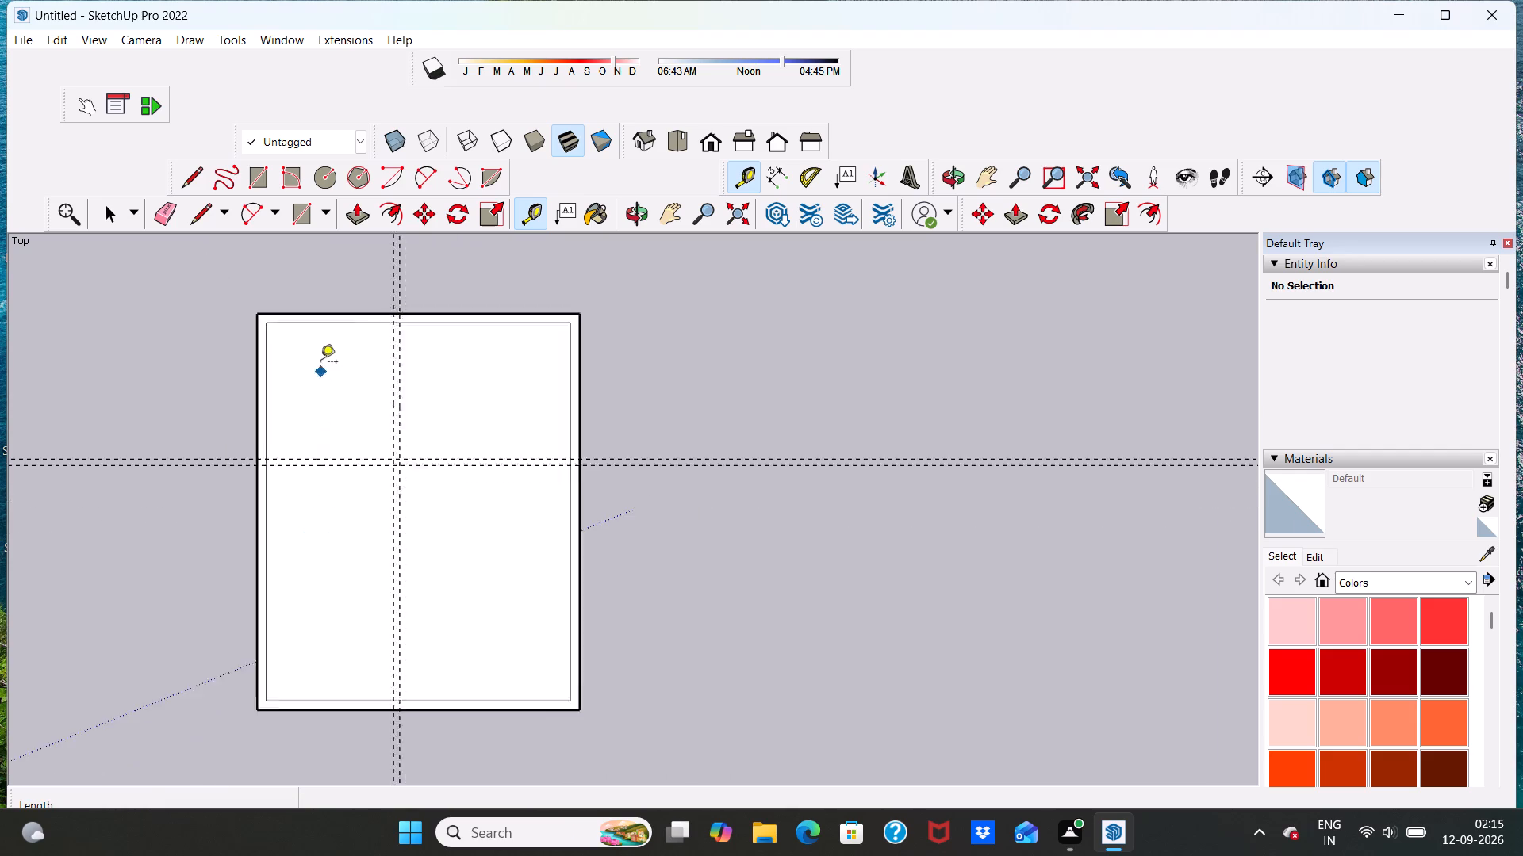
scroll(544, 540, up, 8)
scroll(489, 376, down, 16)
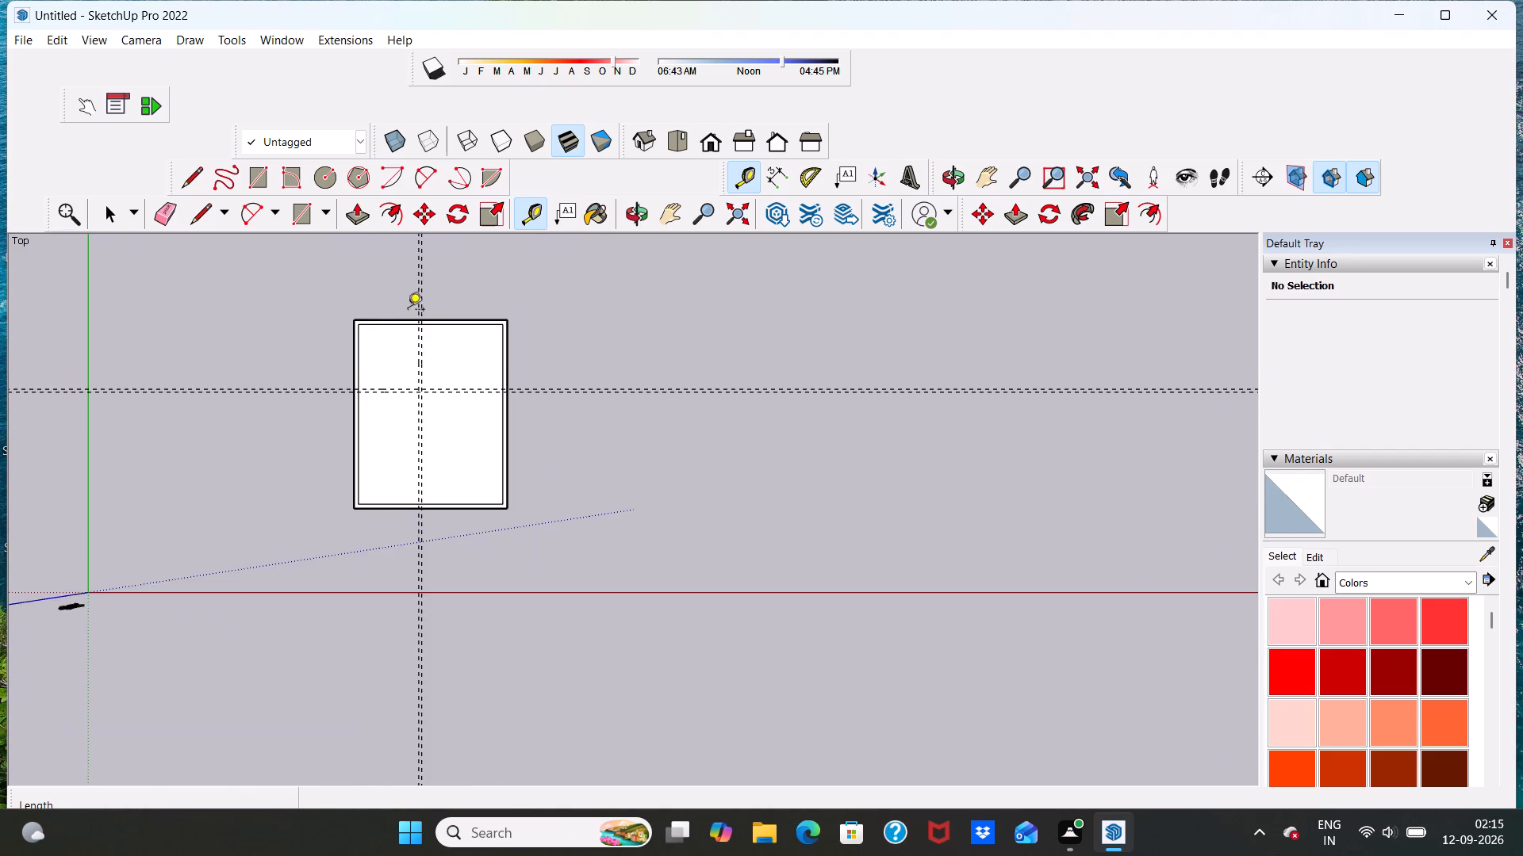
scroll(409, 311, up, 17)
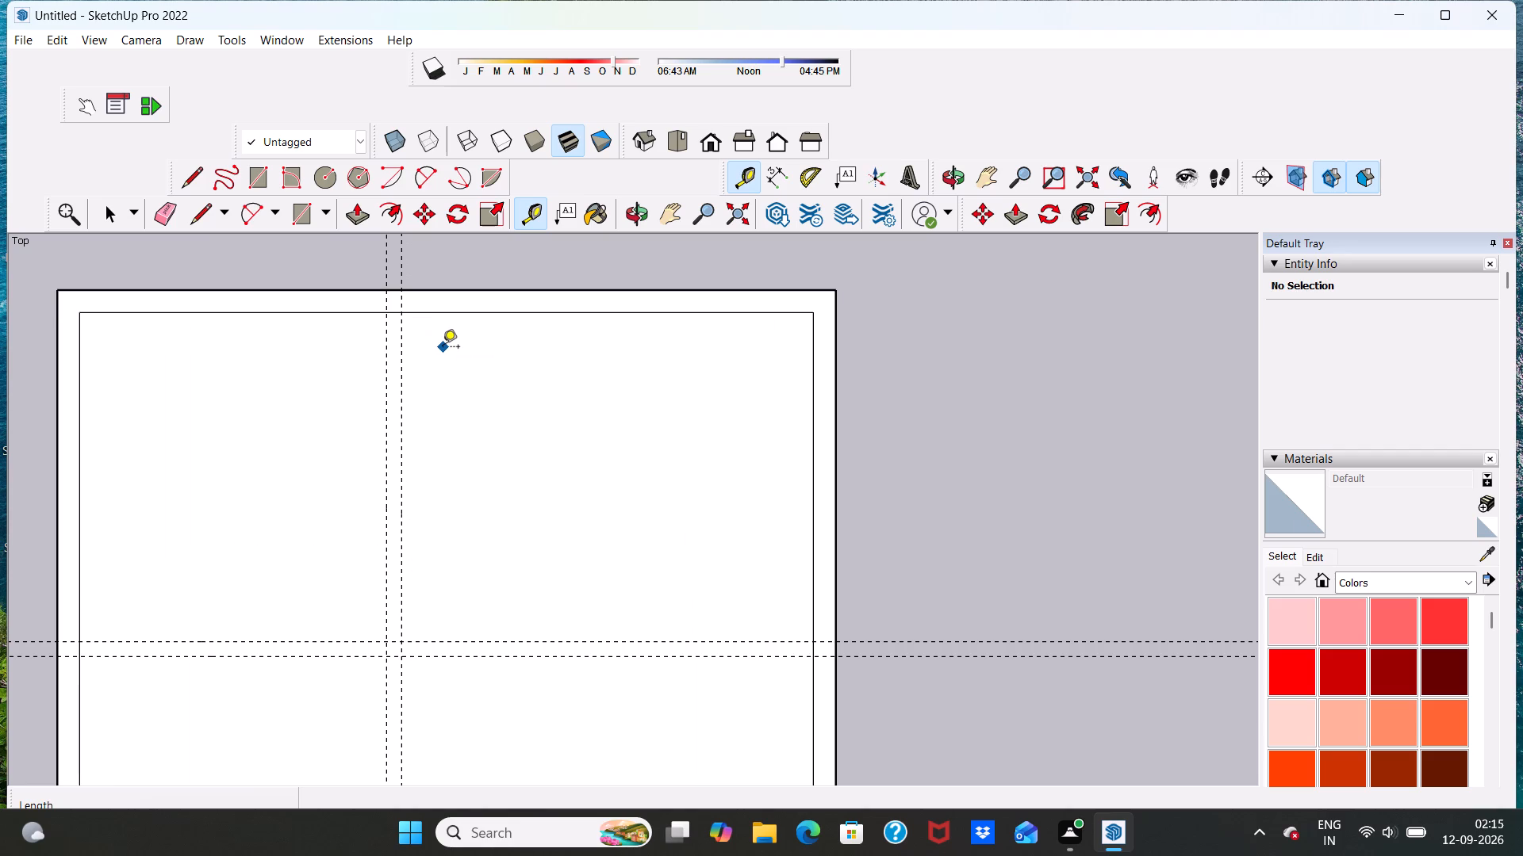
click(405, 365)
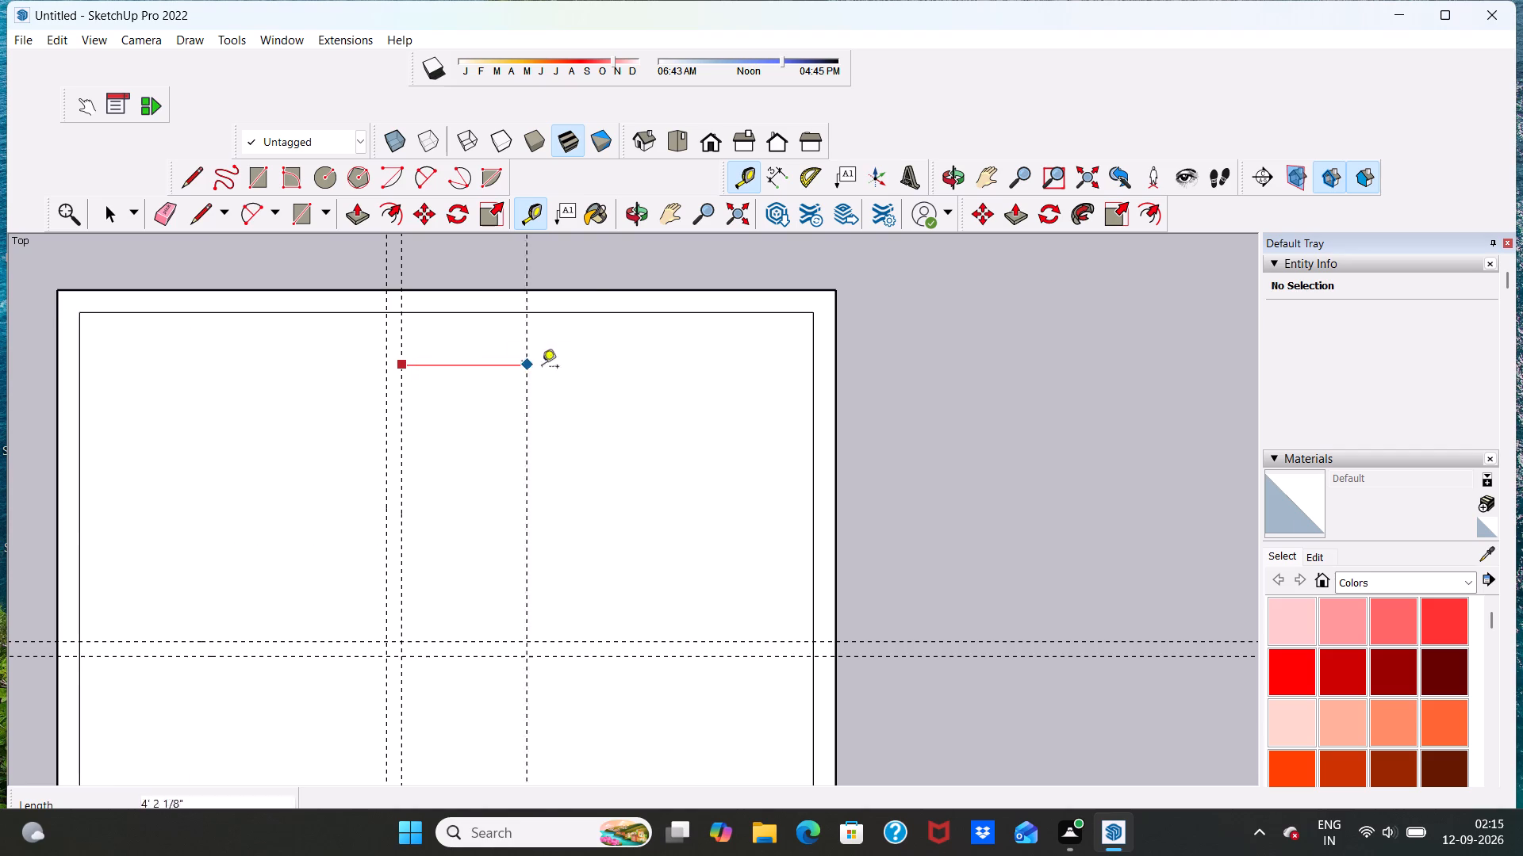
key(4)
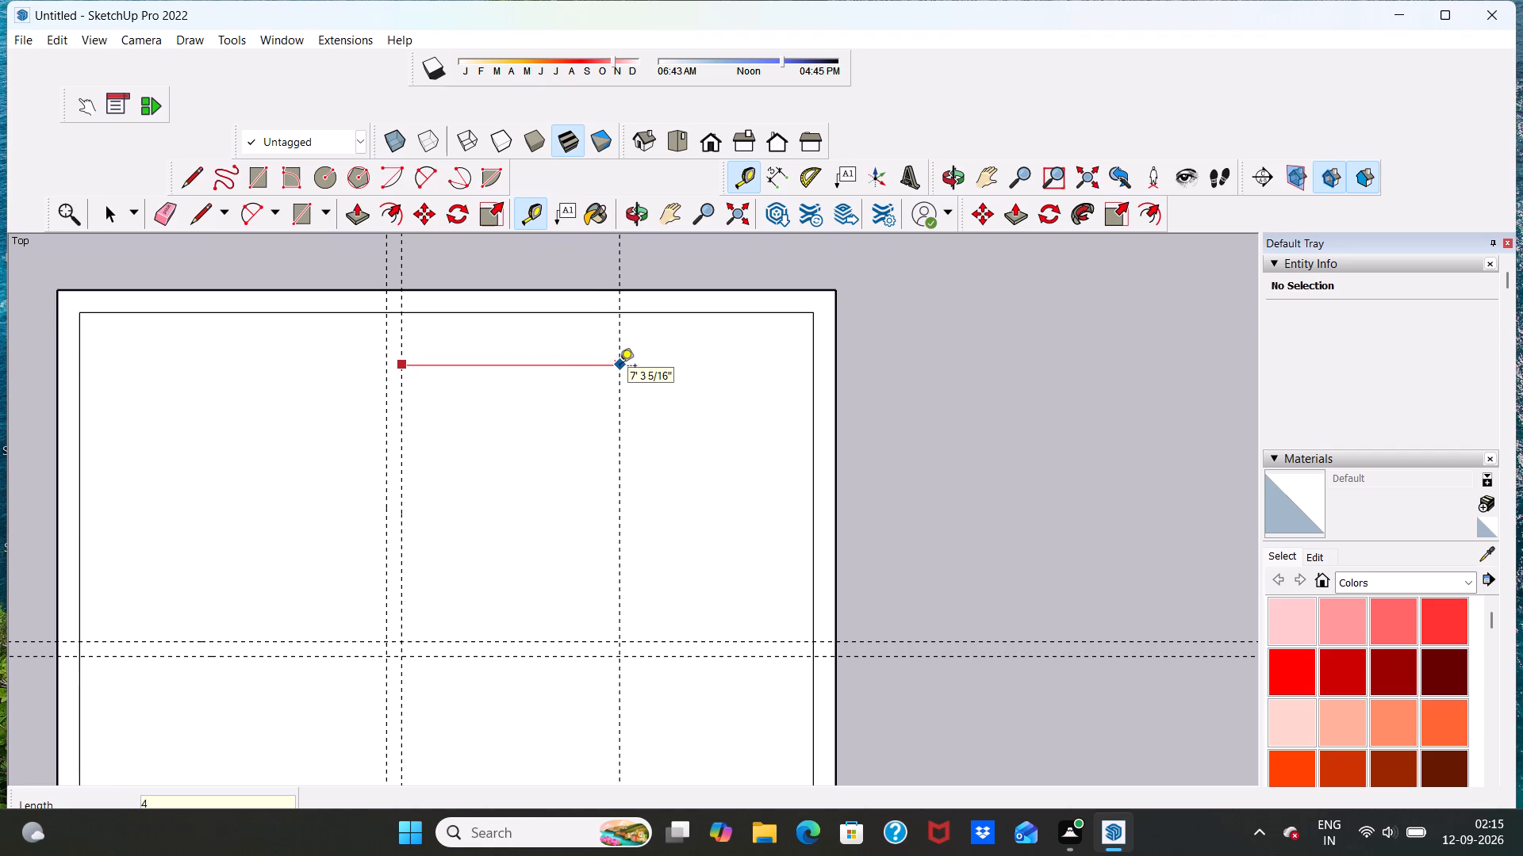
key(apostrophe)
key(Return)
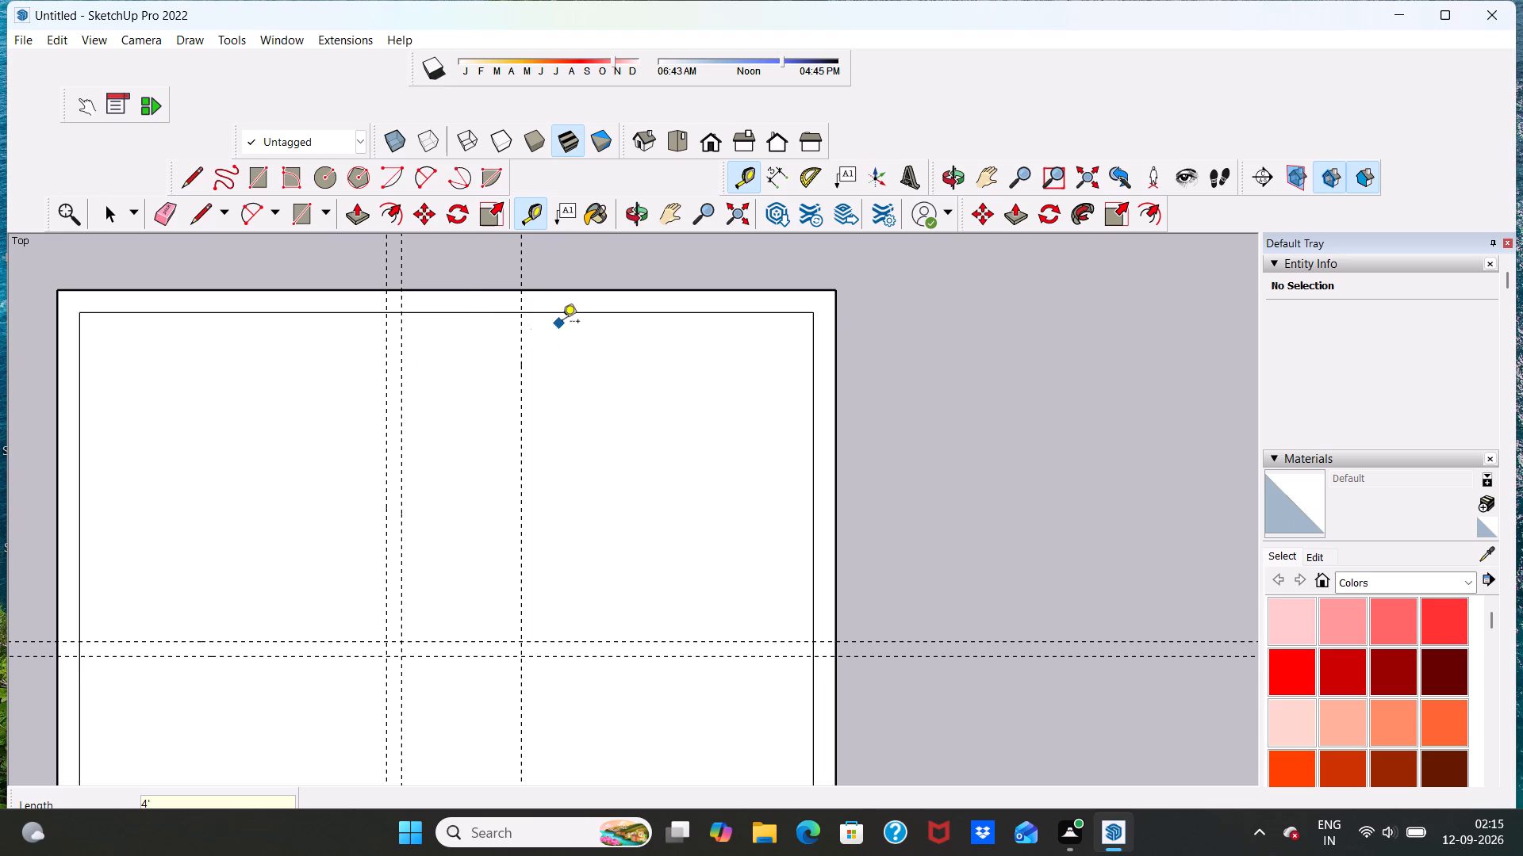
Place a horizontal guide 7'7" below the inner rectangle's top edge, and a parallel guide 6" further down.
click(466, 315)
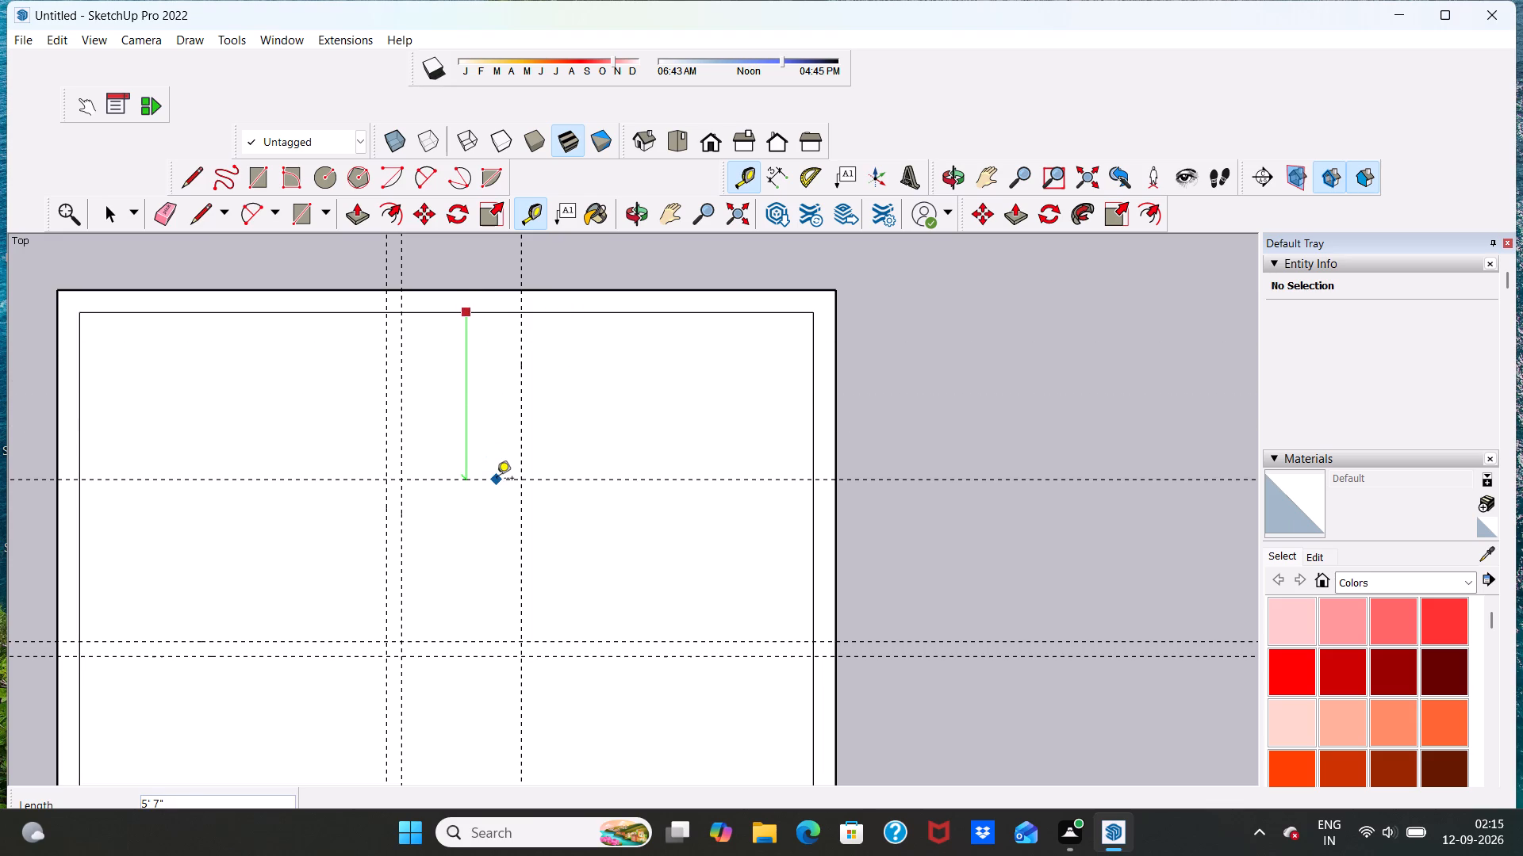
text(7'7")
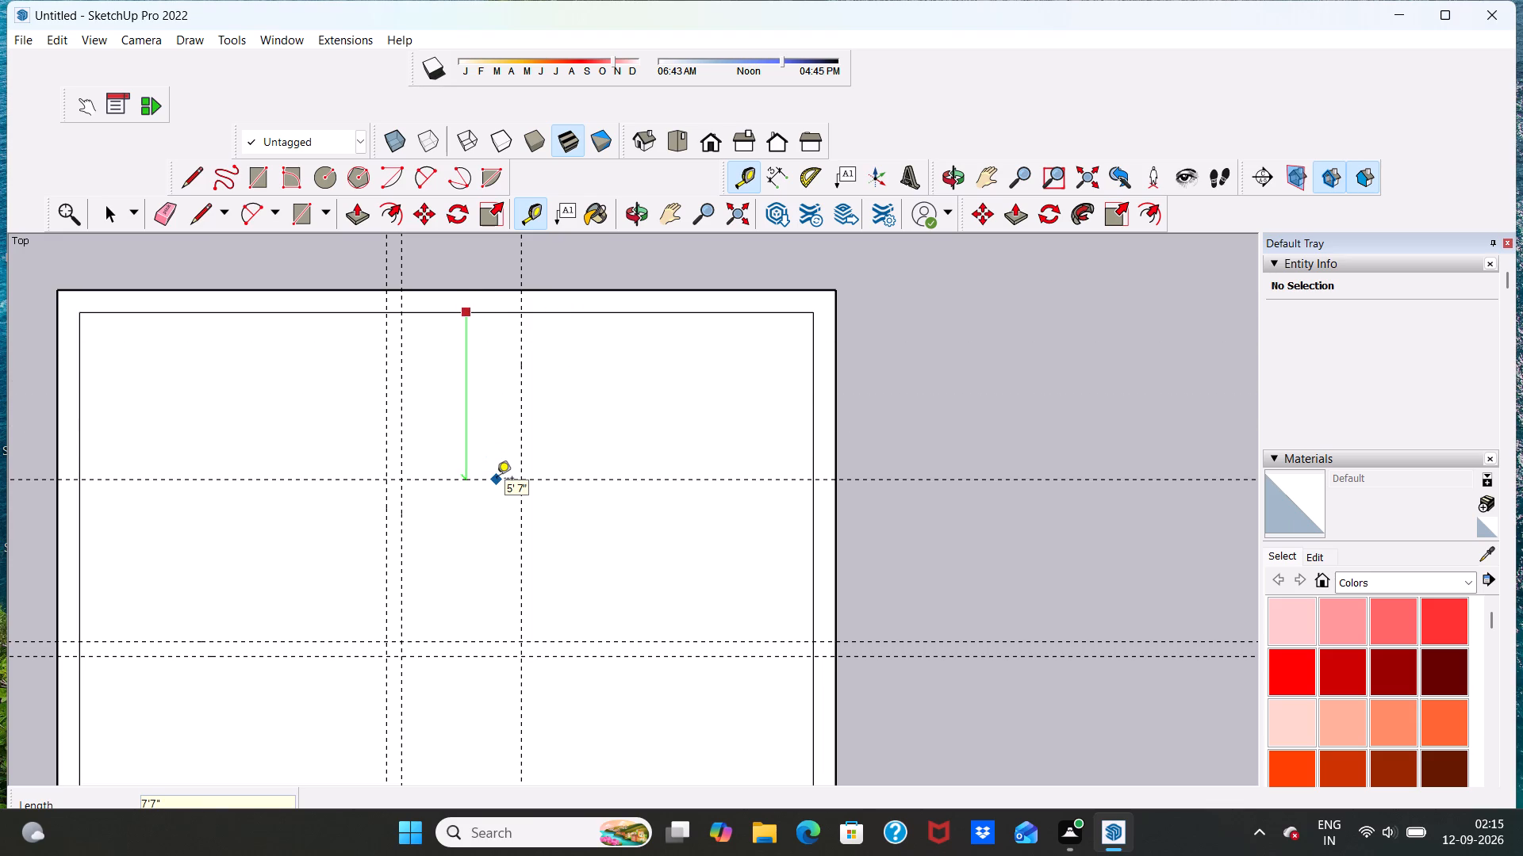
key(Return)
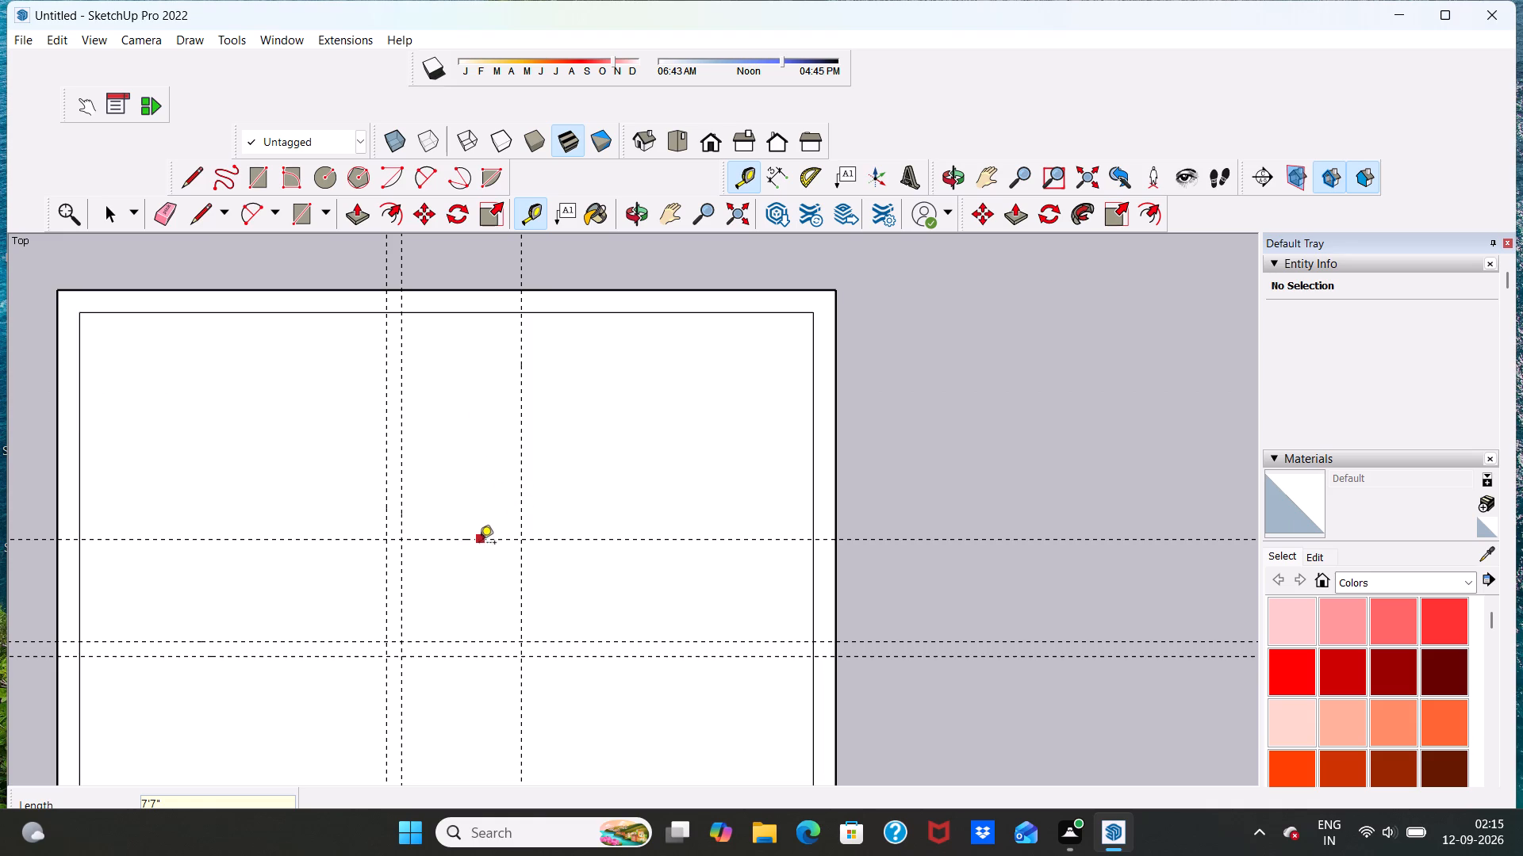
click(478, 538)
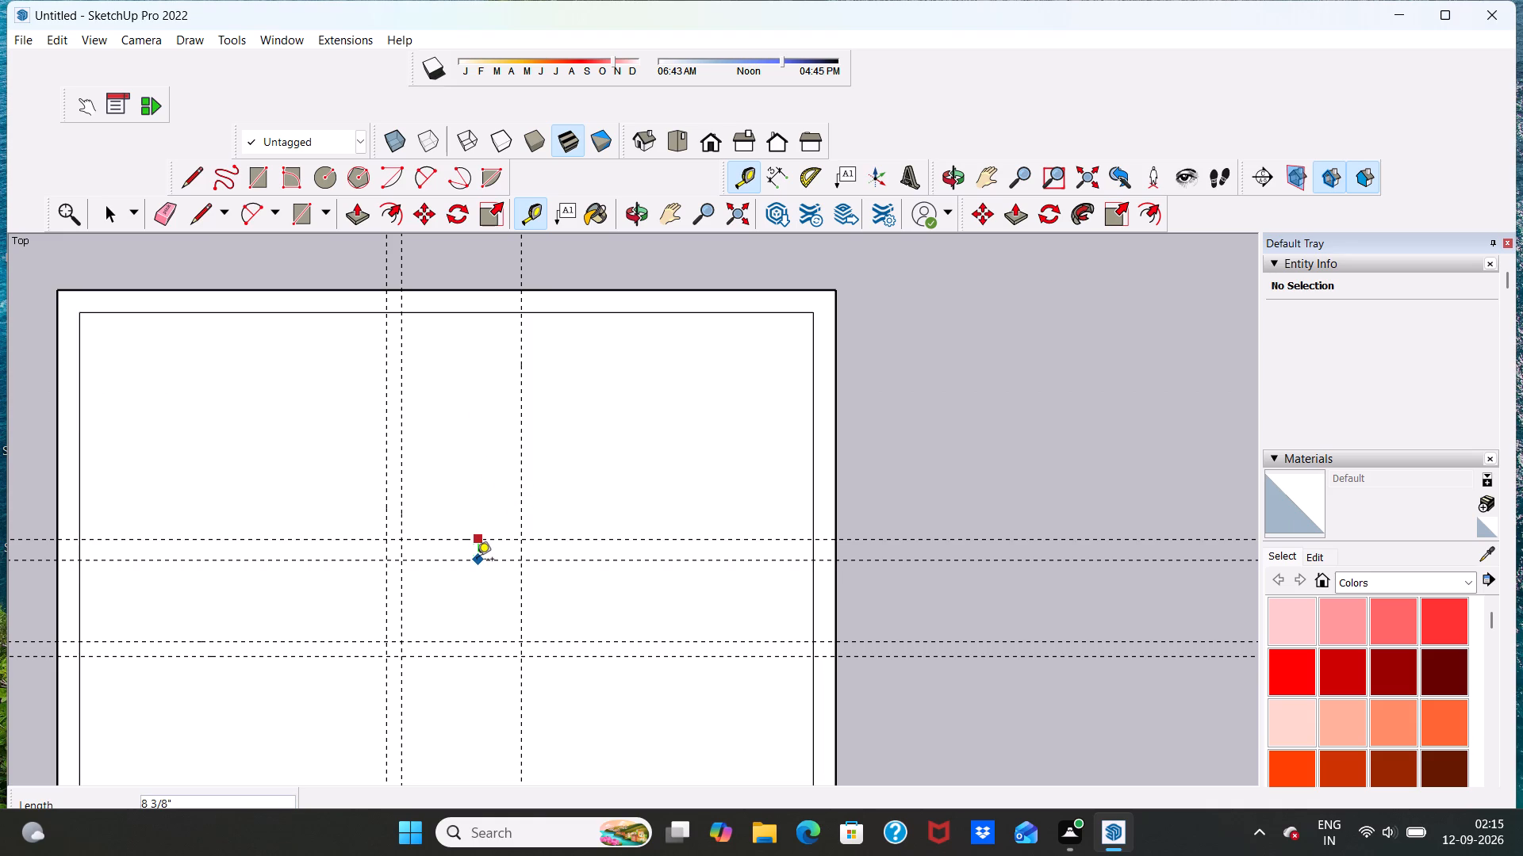
text(6")
key(Return)
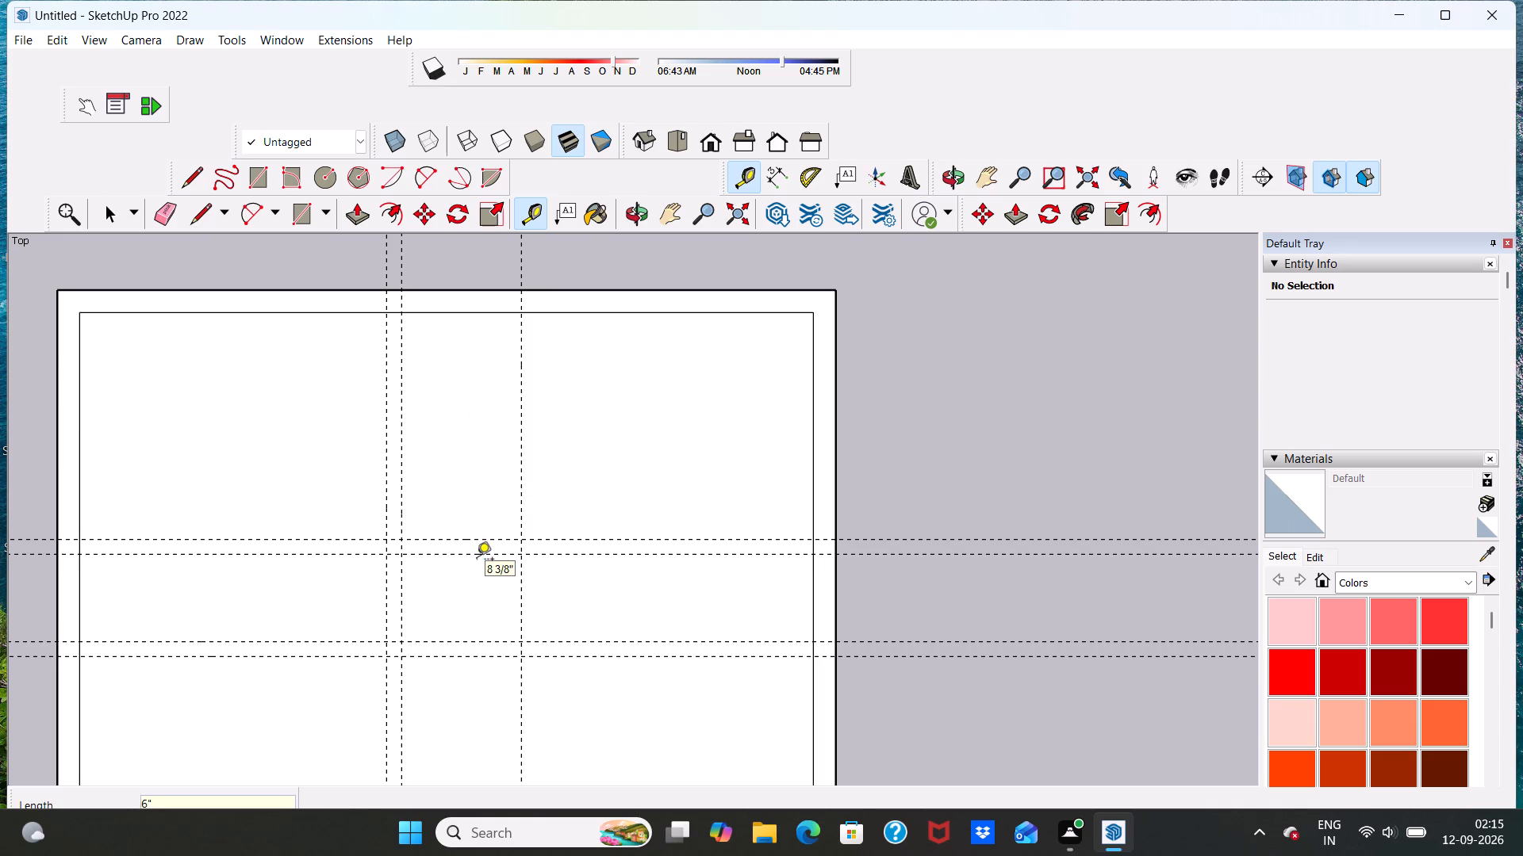
Place a vertical guide 6" to the right of the rightmost vertical guide.
click(521, 411)
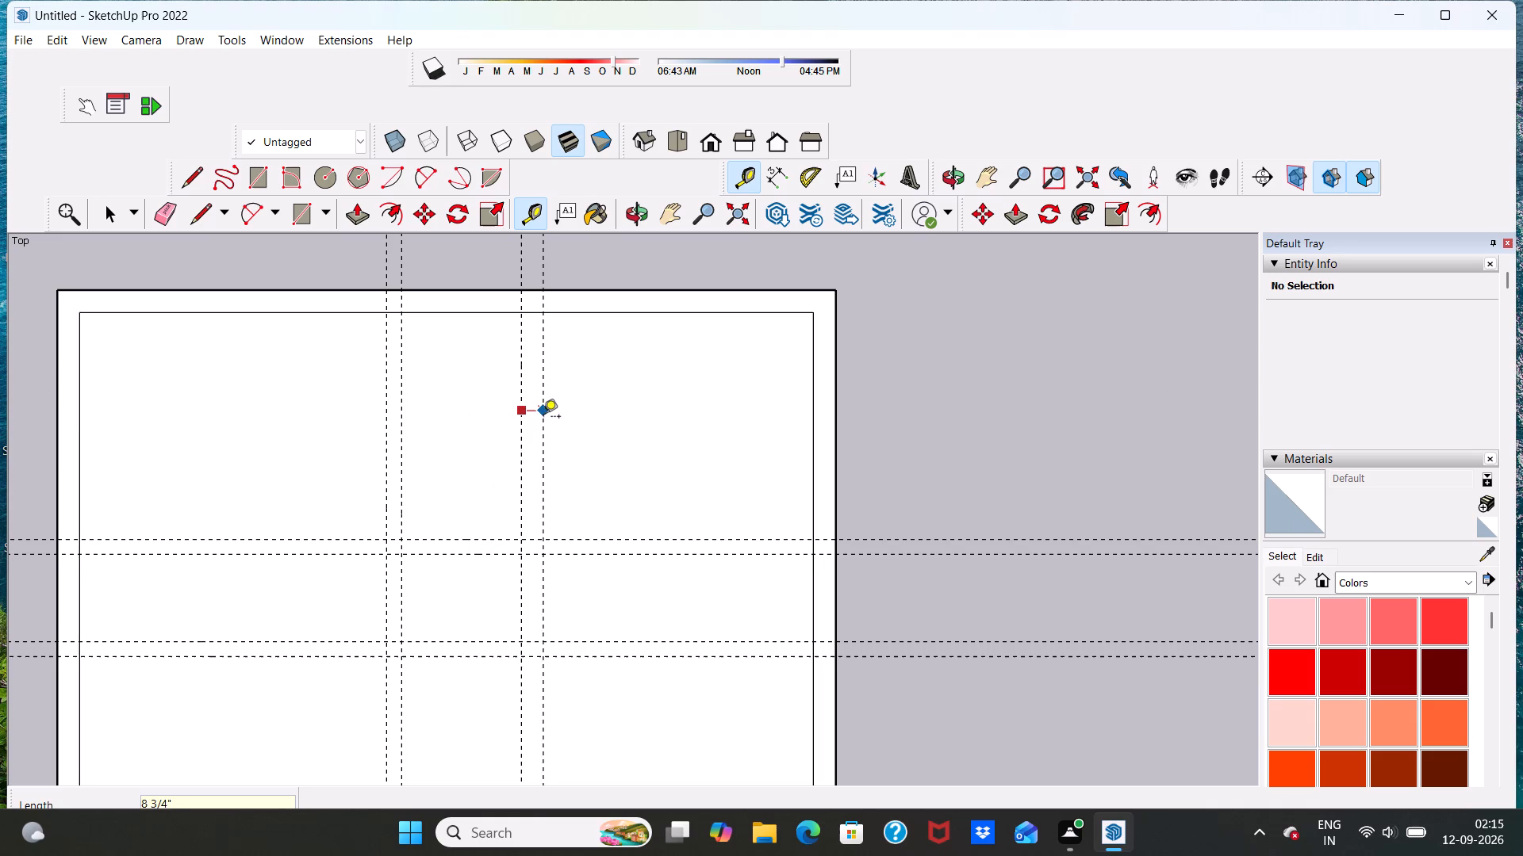
text(6")
key(Return)
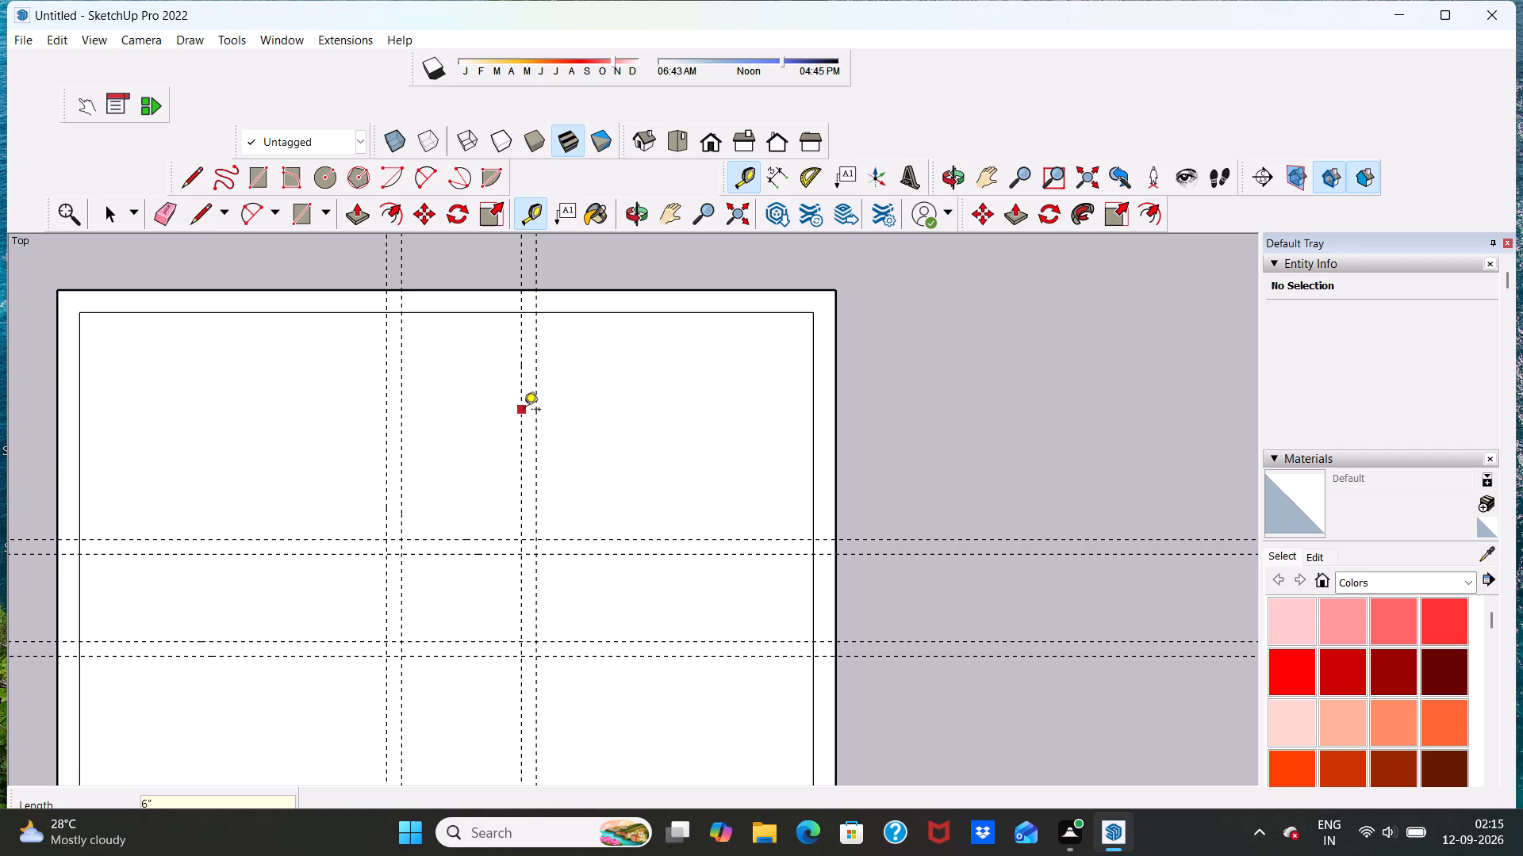
Place a horizontal guide 4'6" below the inner rectangle's top edge.
click(676, 314)
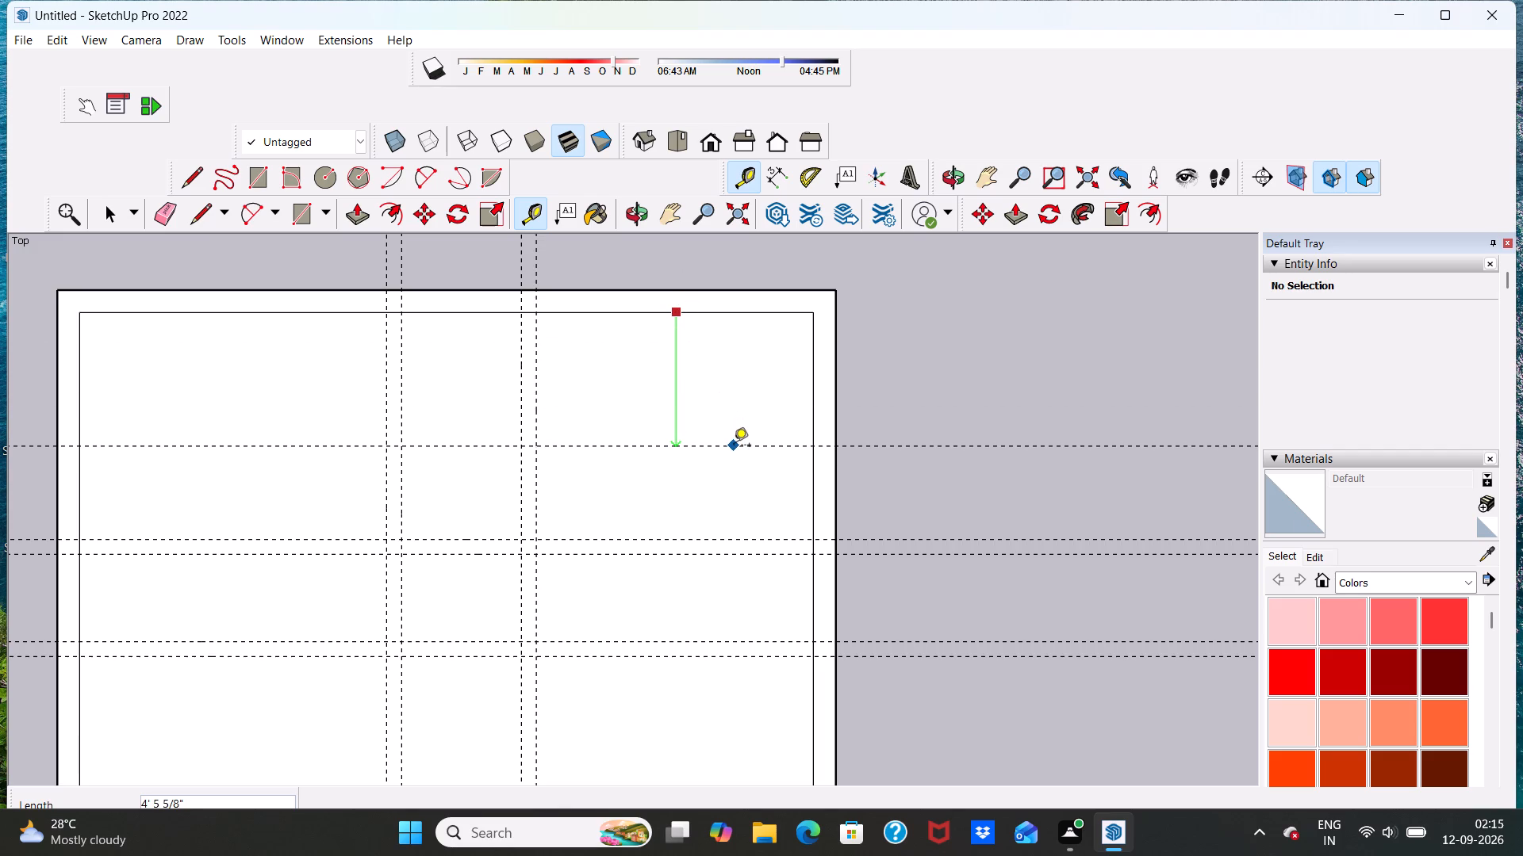
text(4'6")
key(Return)
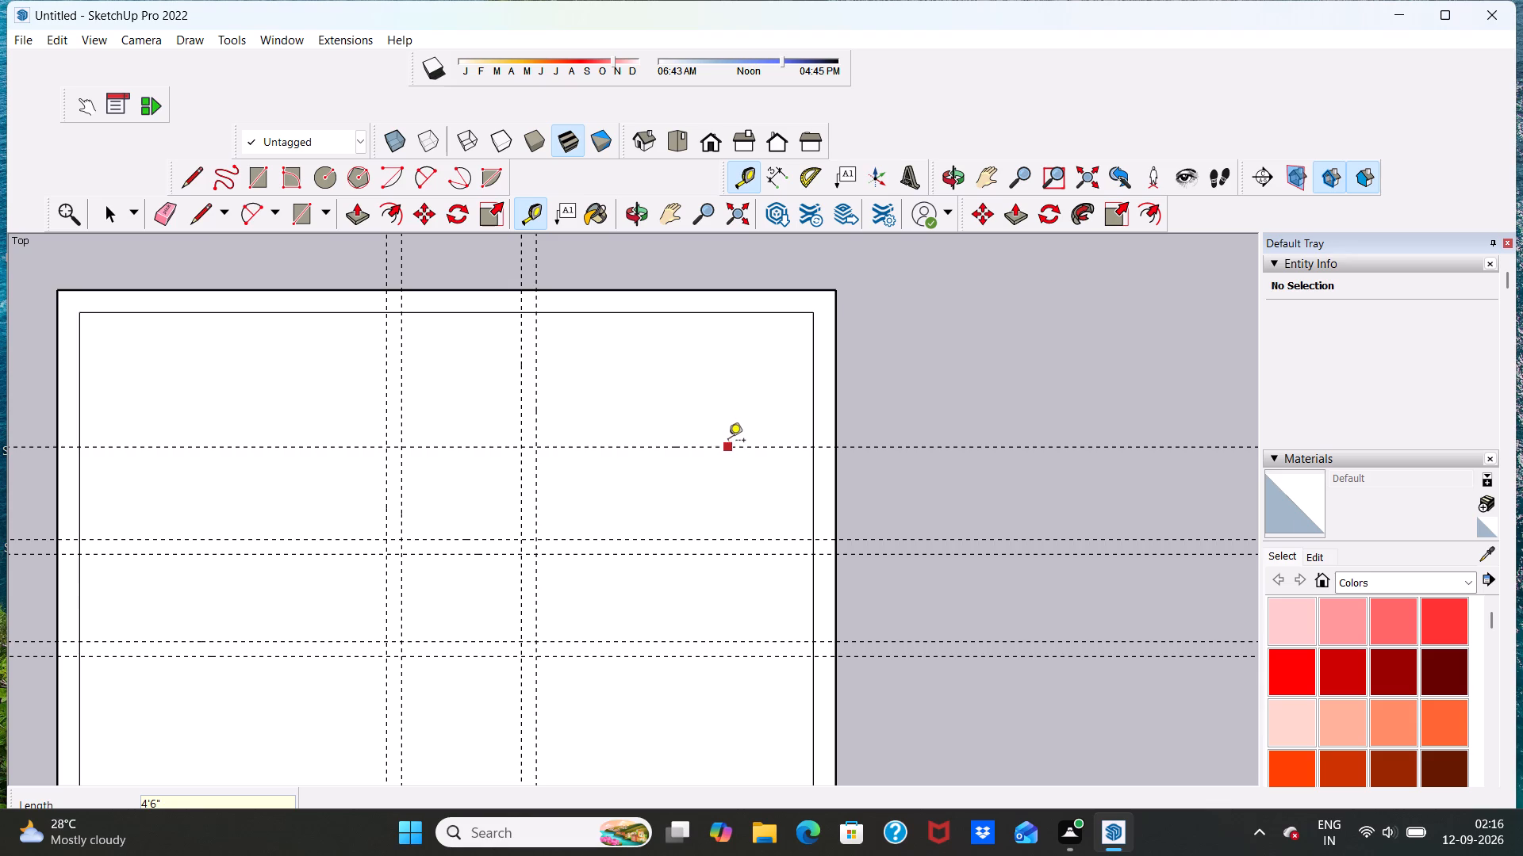
click(728, 441)
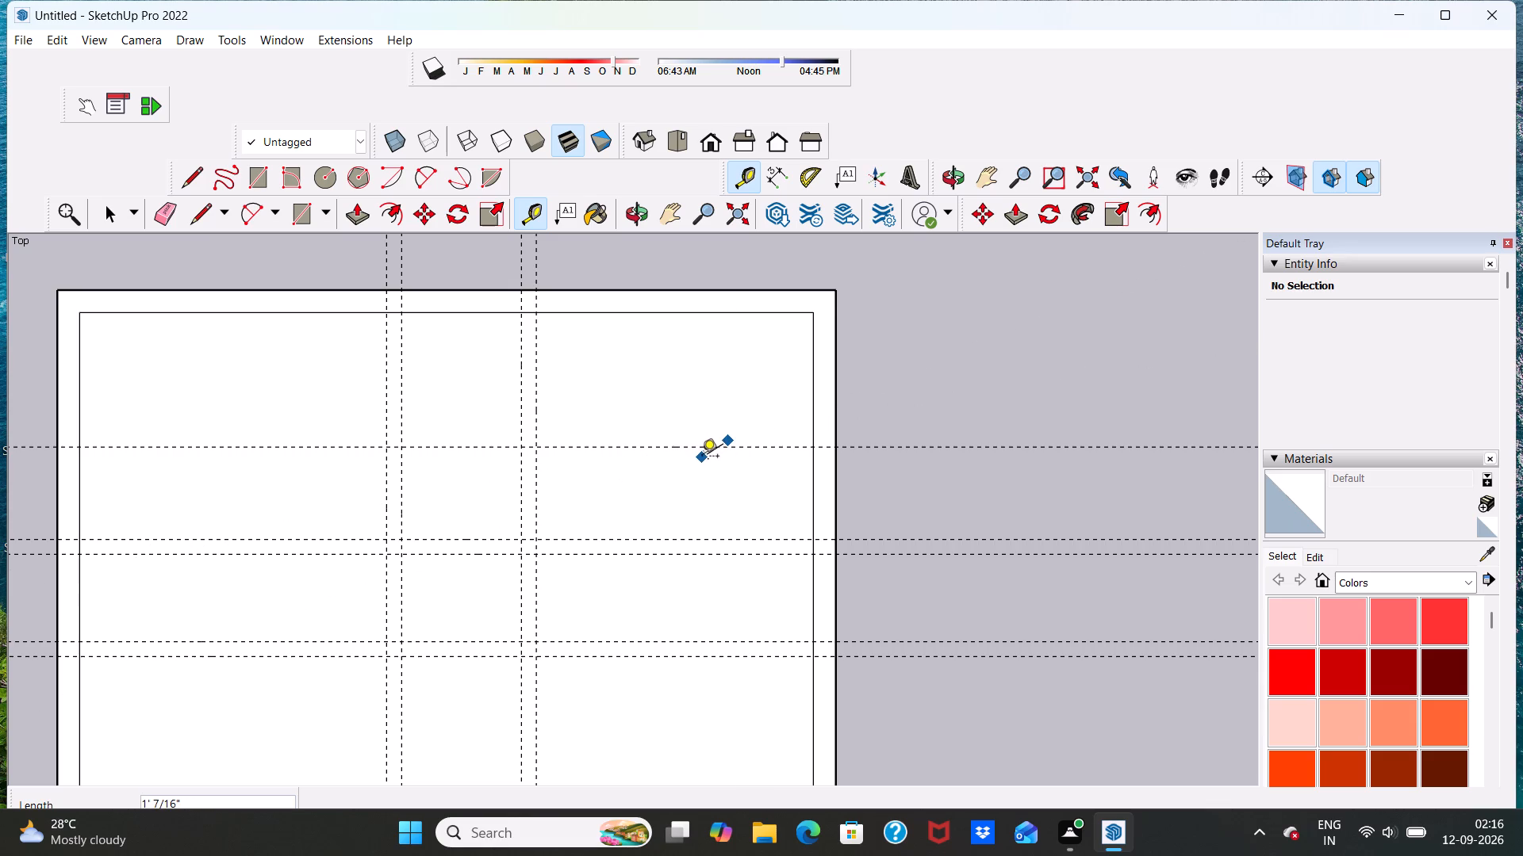
key(space)
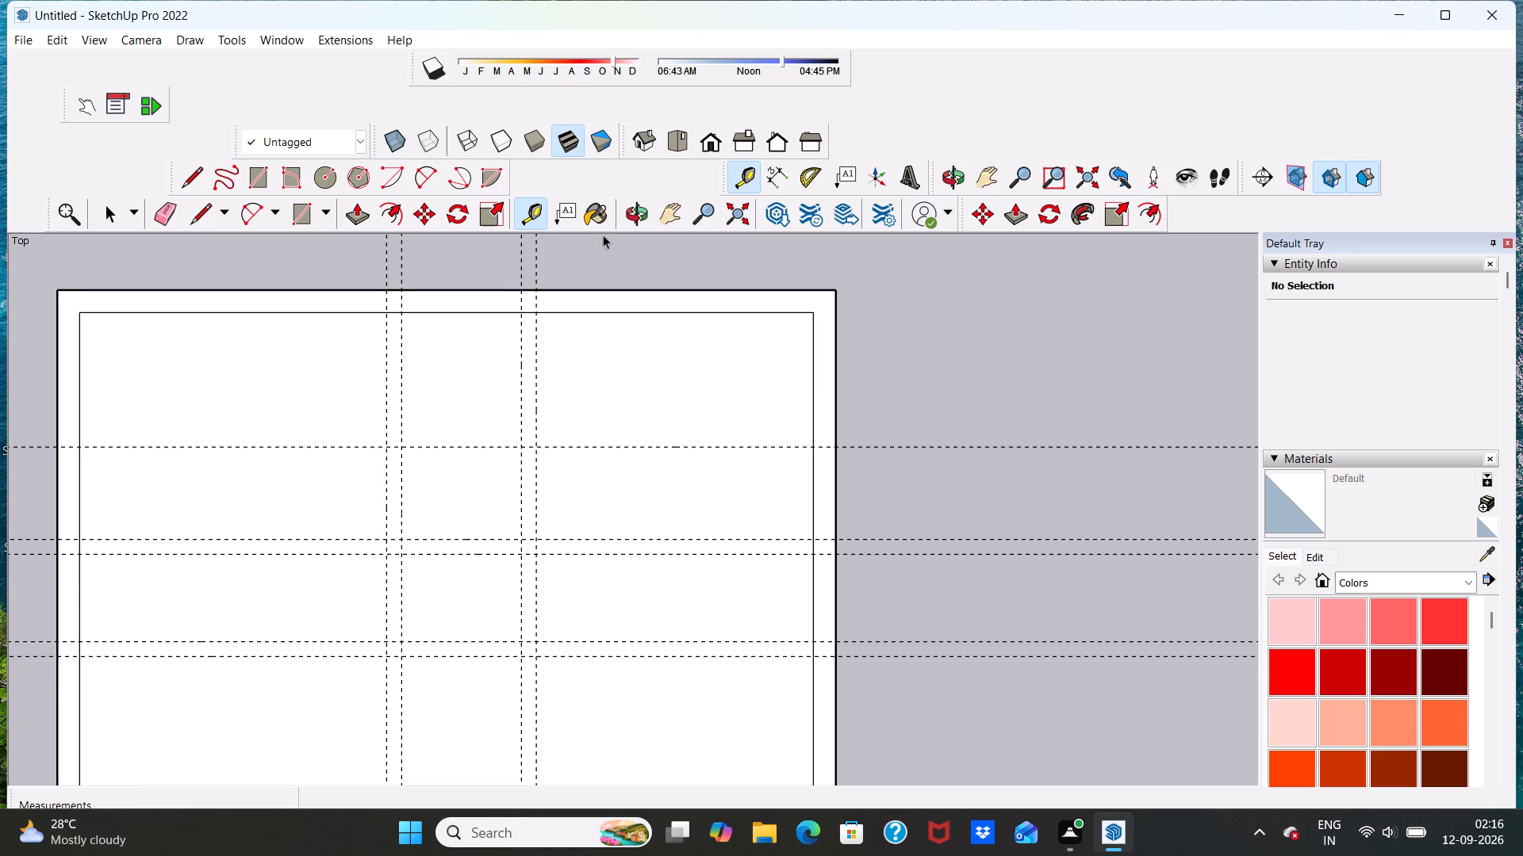
Place a horizontal guide 6" below the uppermost horizontal guide.
click(741, 180)
click(684, 448)
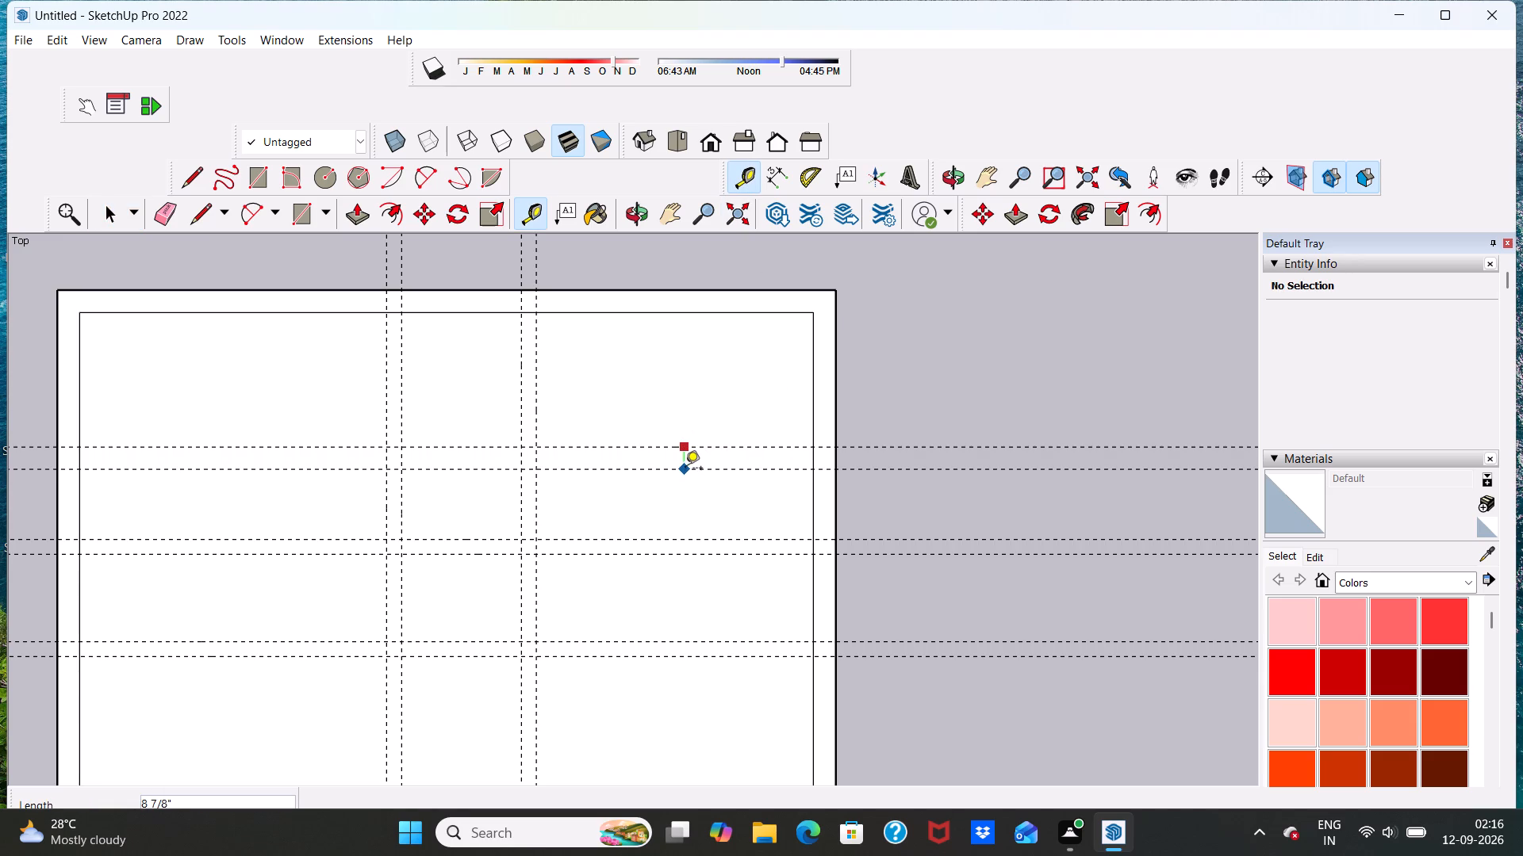
text(6")
key(Return)
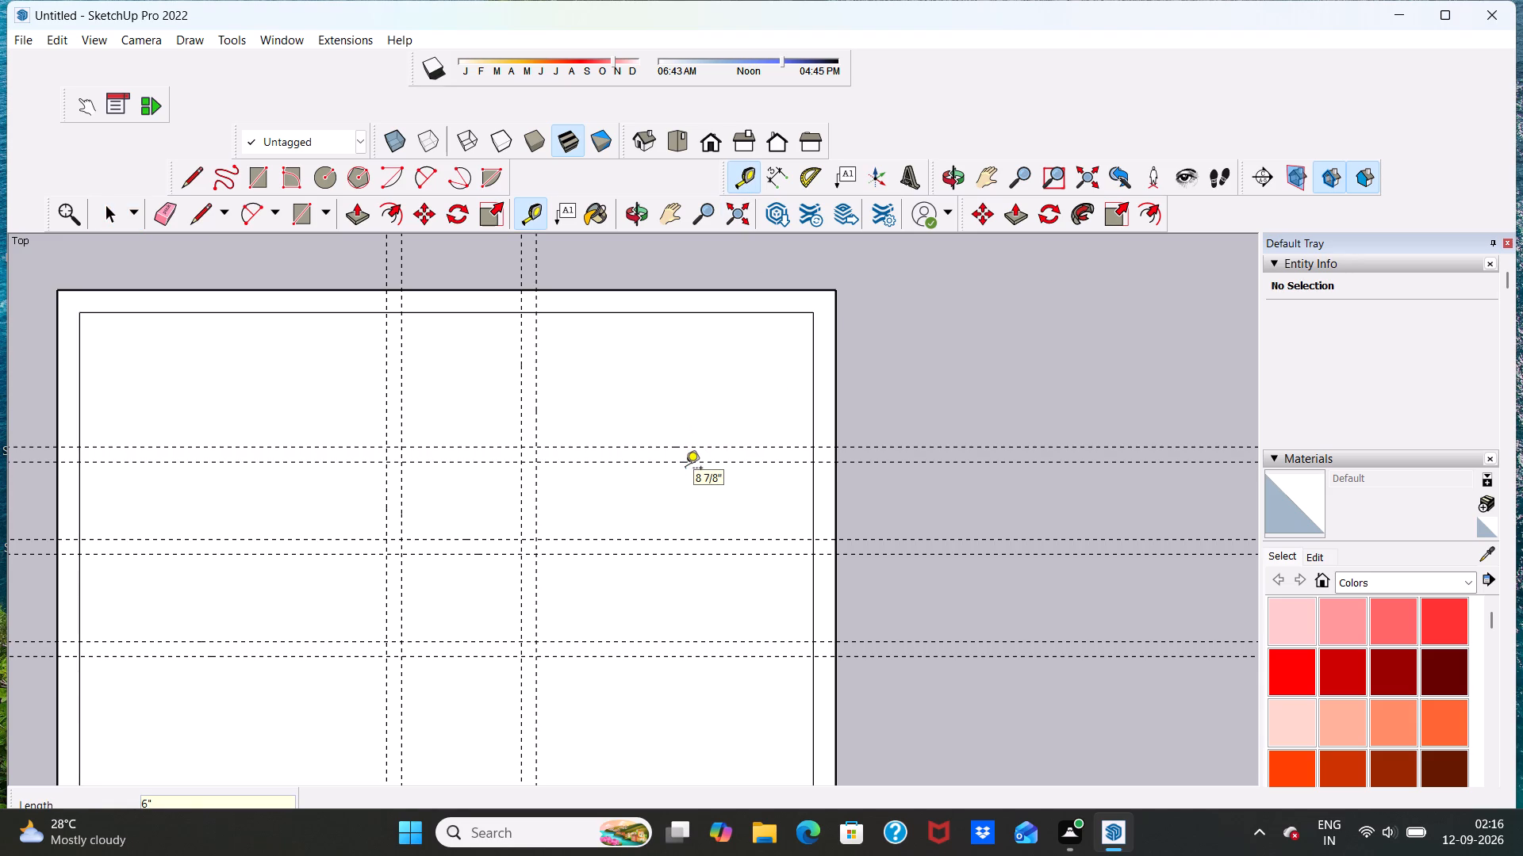
key(space)
Draw the L-shaped 6" wall around the upper-left room along the guides, with a 10'9" outer horizontal line and a 7'7" inner vertical line.
scroll(689, 464, down, 7)
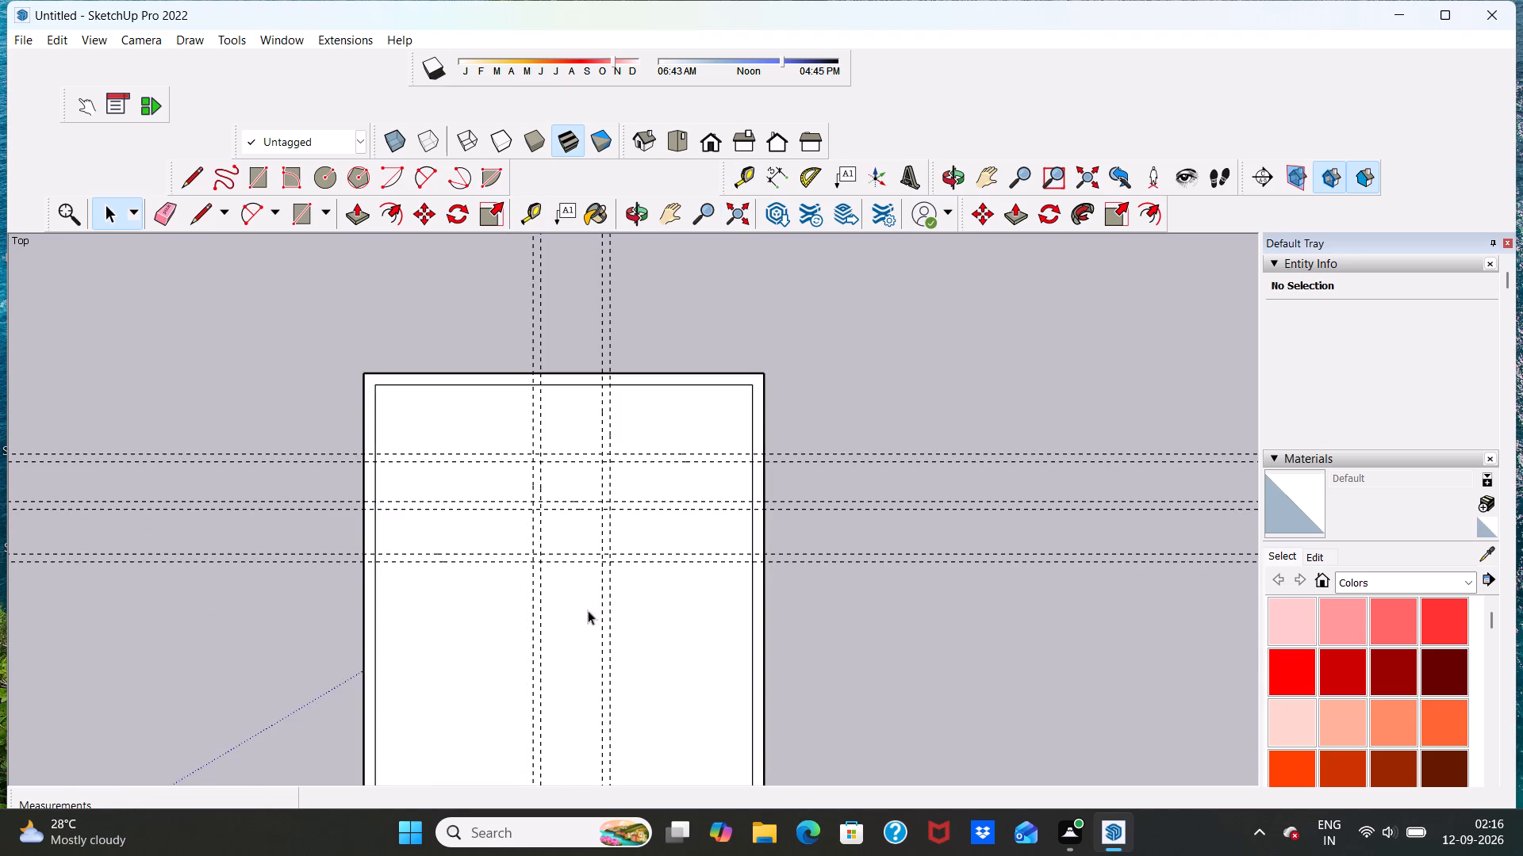
scroll(570, 689, up, 7)
scroll(570, 685, down, 6)
scroll(524, 405, up, 3)
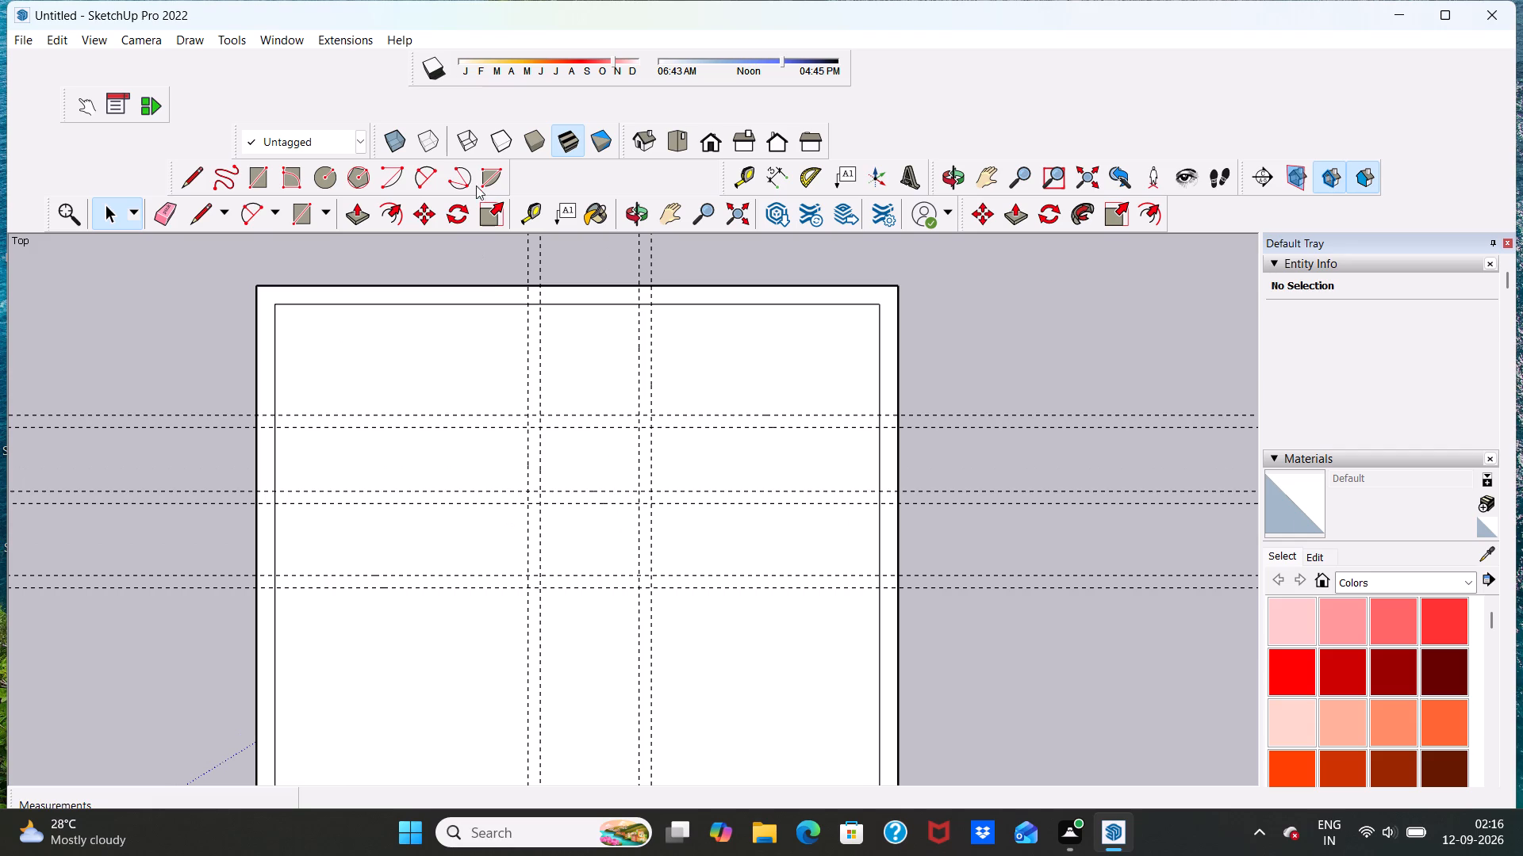
click(178, 178)
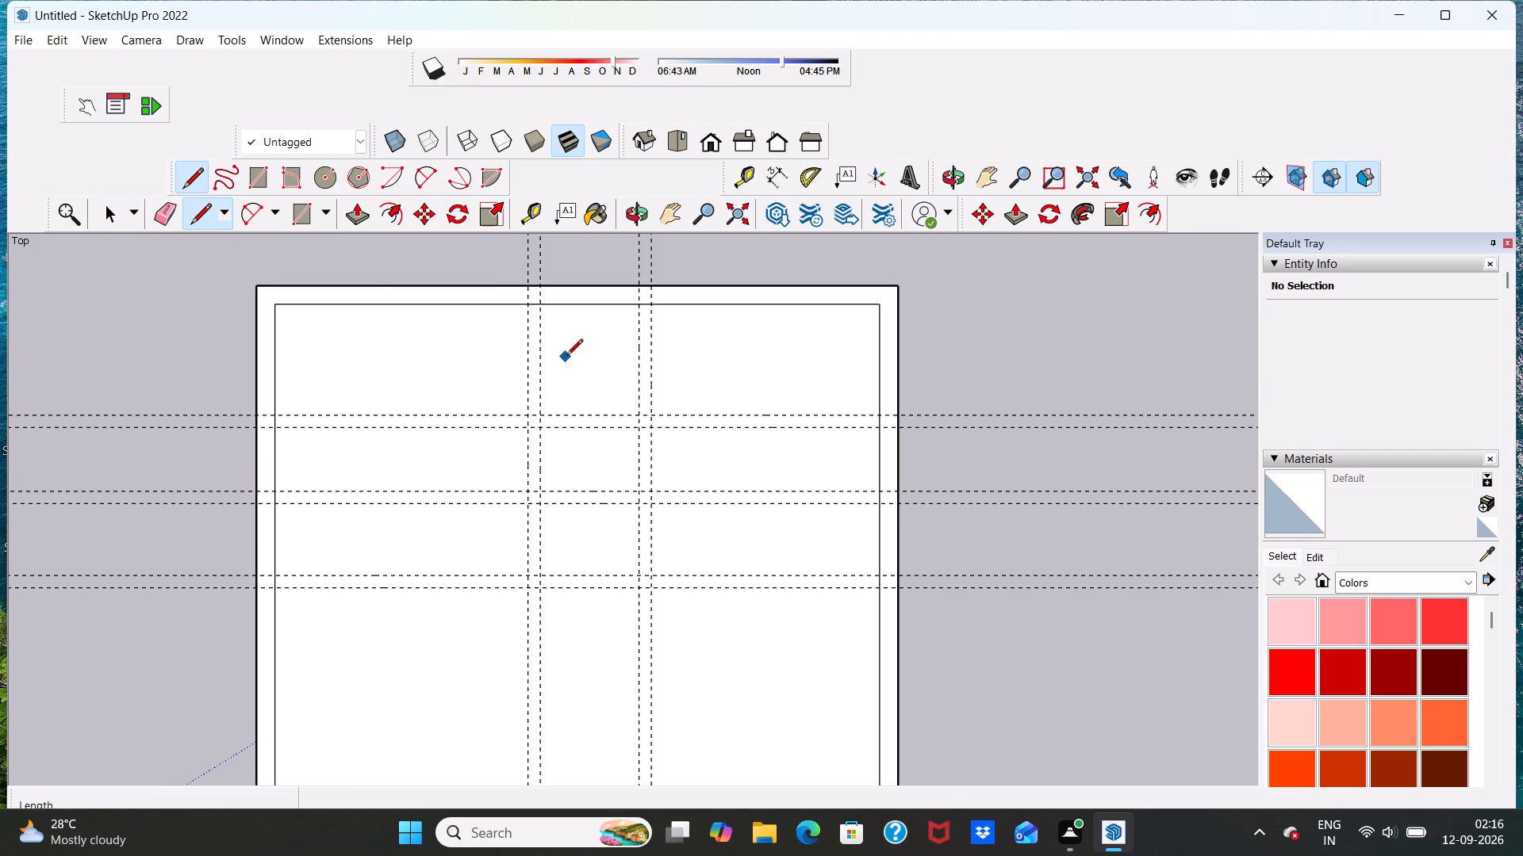
scroll(567, 355, up, 2)
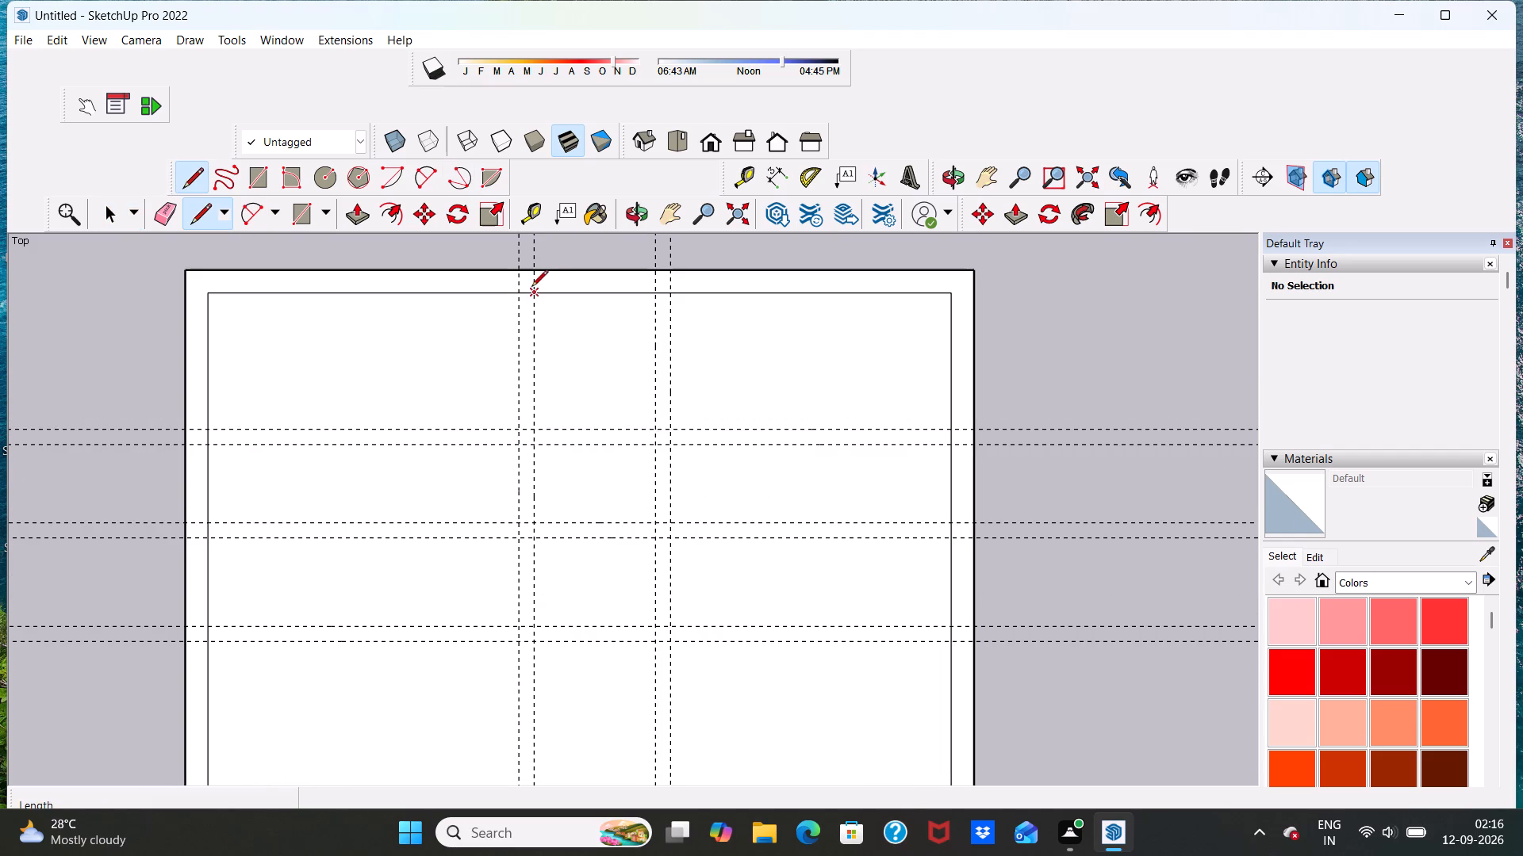
click(531, 288)
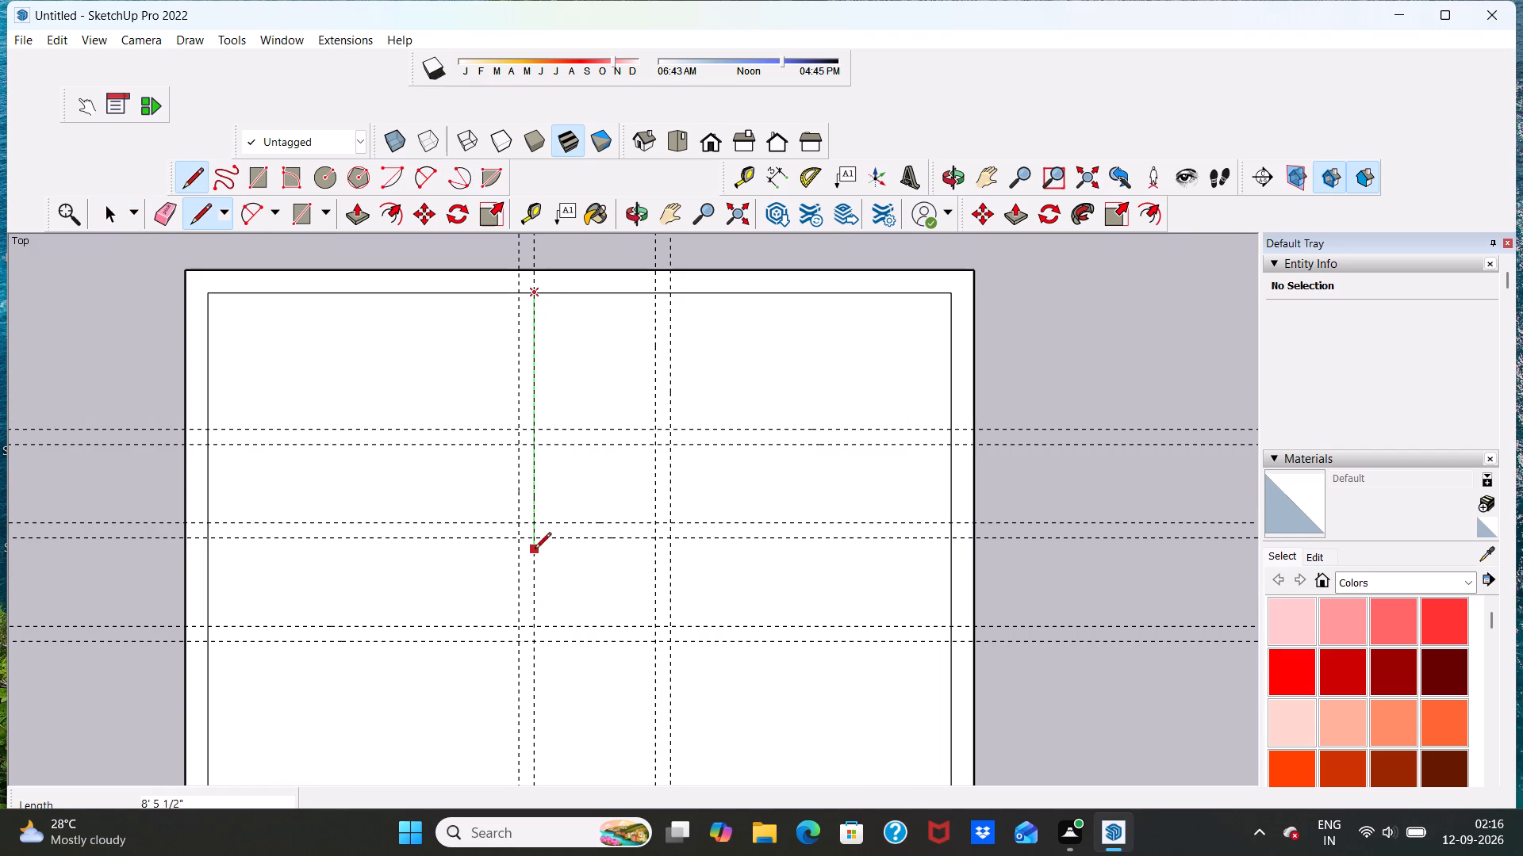
click(534, 541)
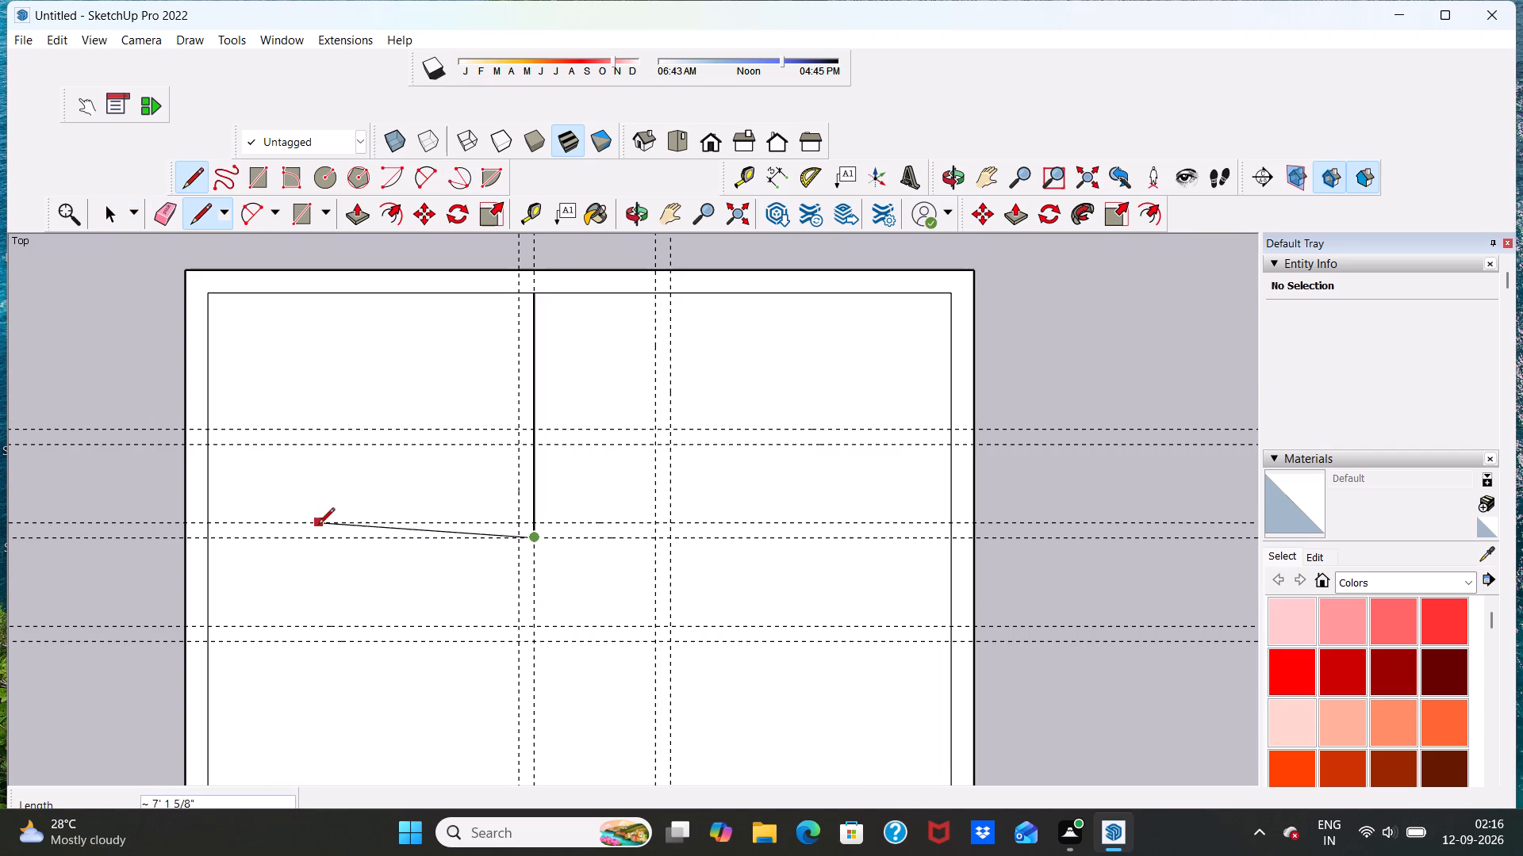
click(209, 538)
click(207, 522)
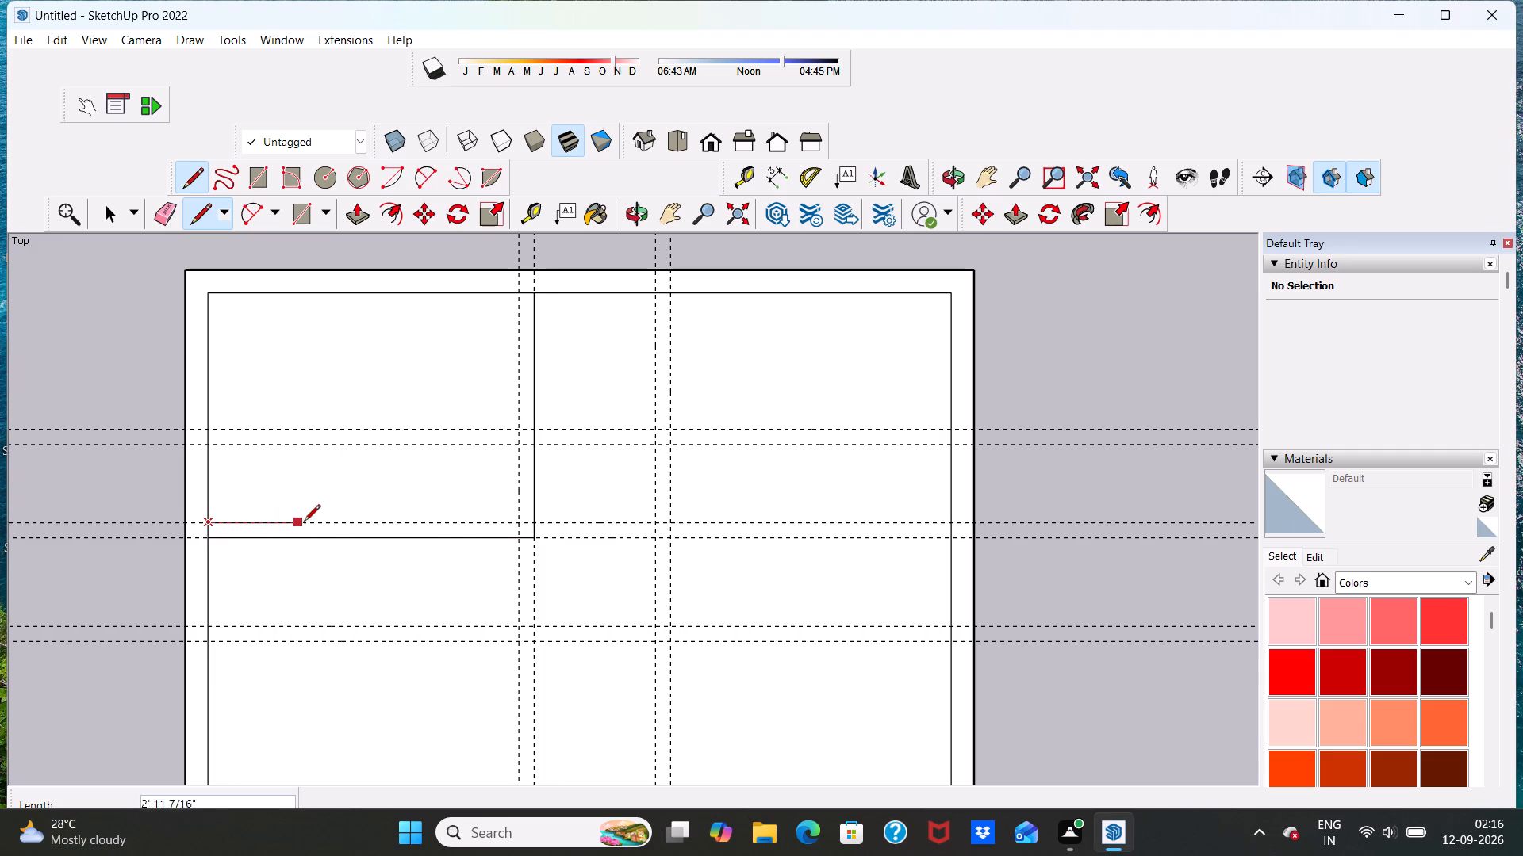
click(207, 525)
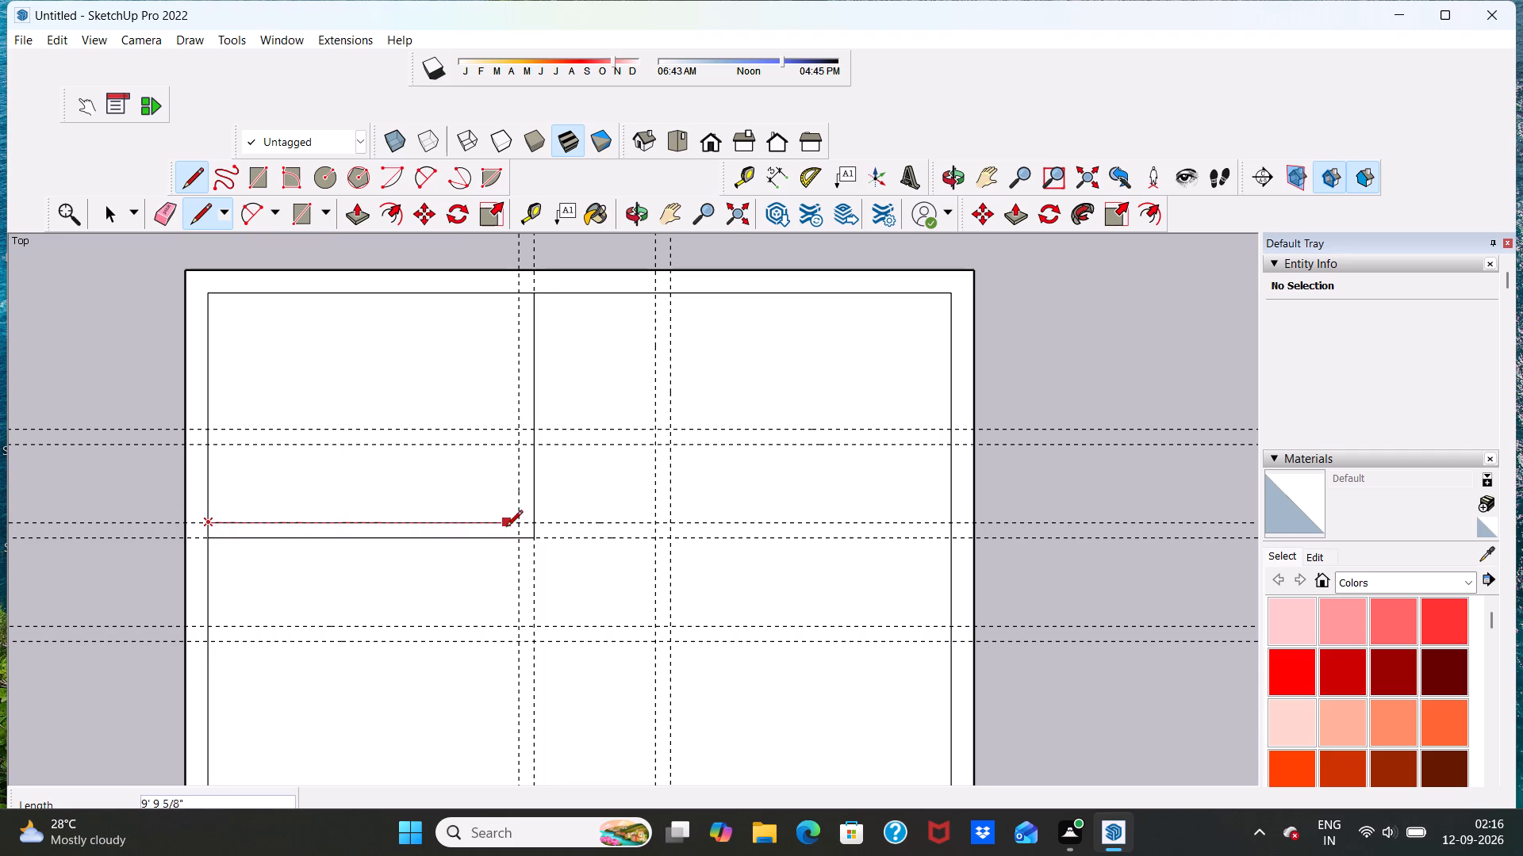
click(516, 526)
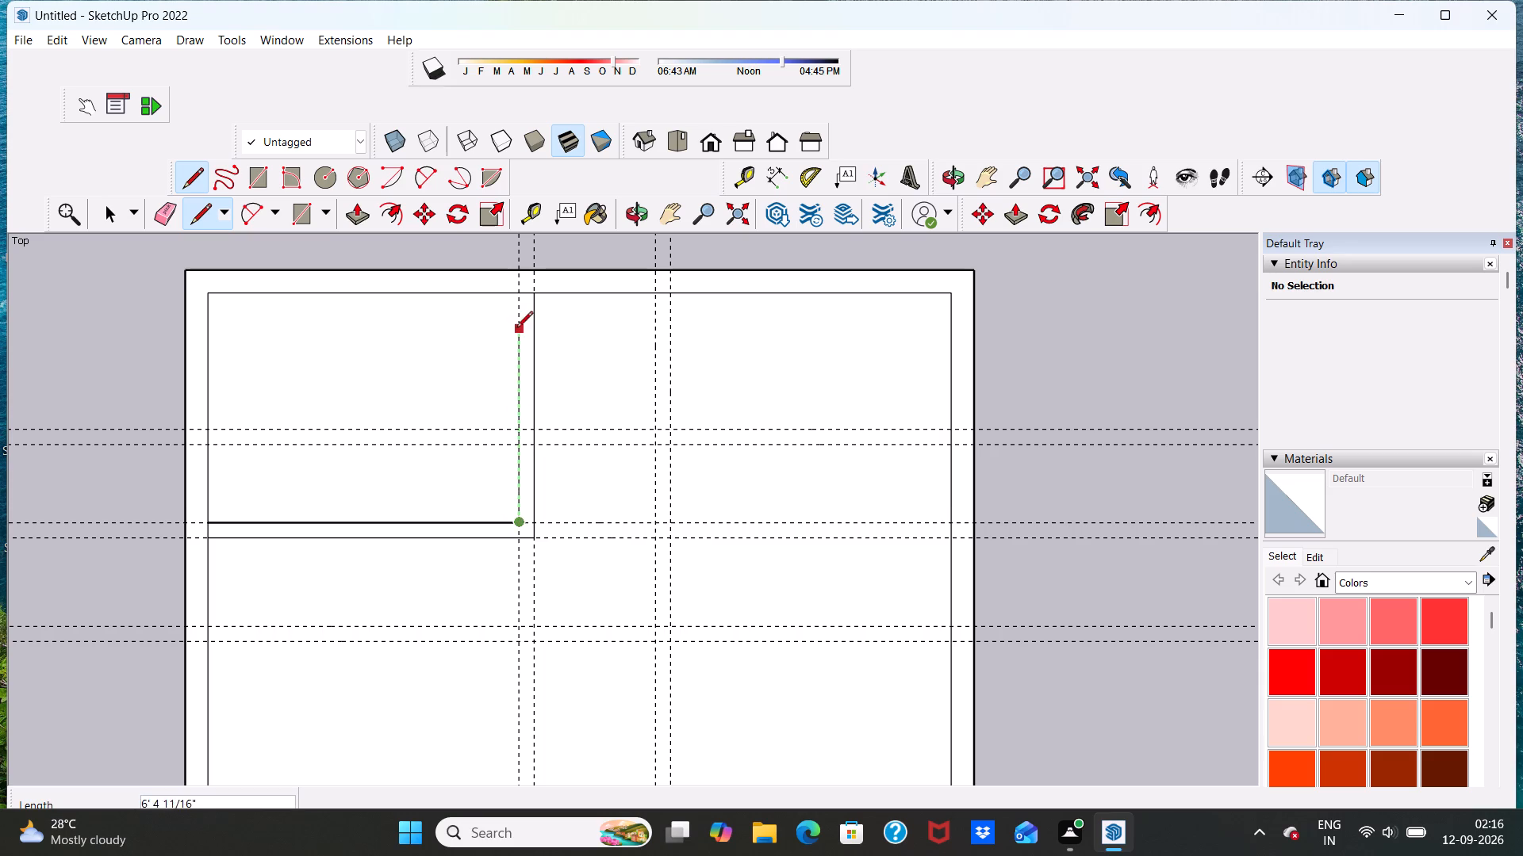
click(512, 296)
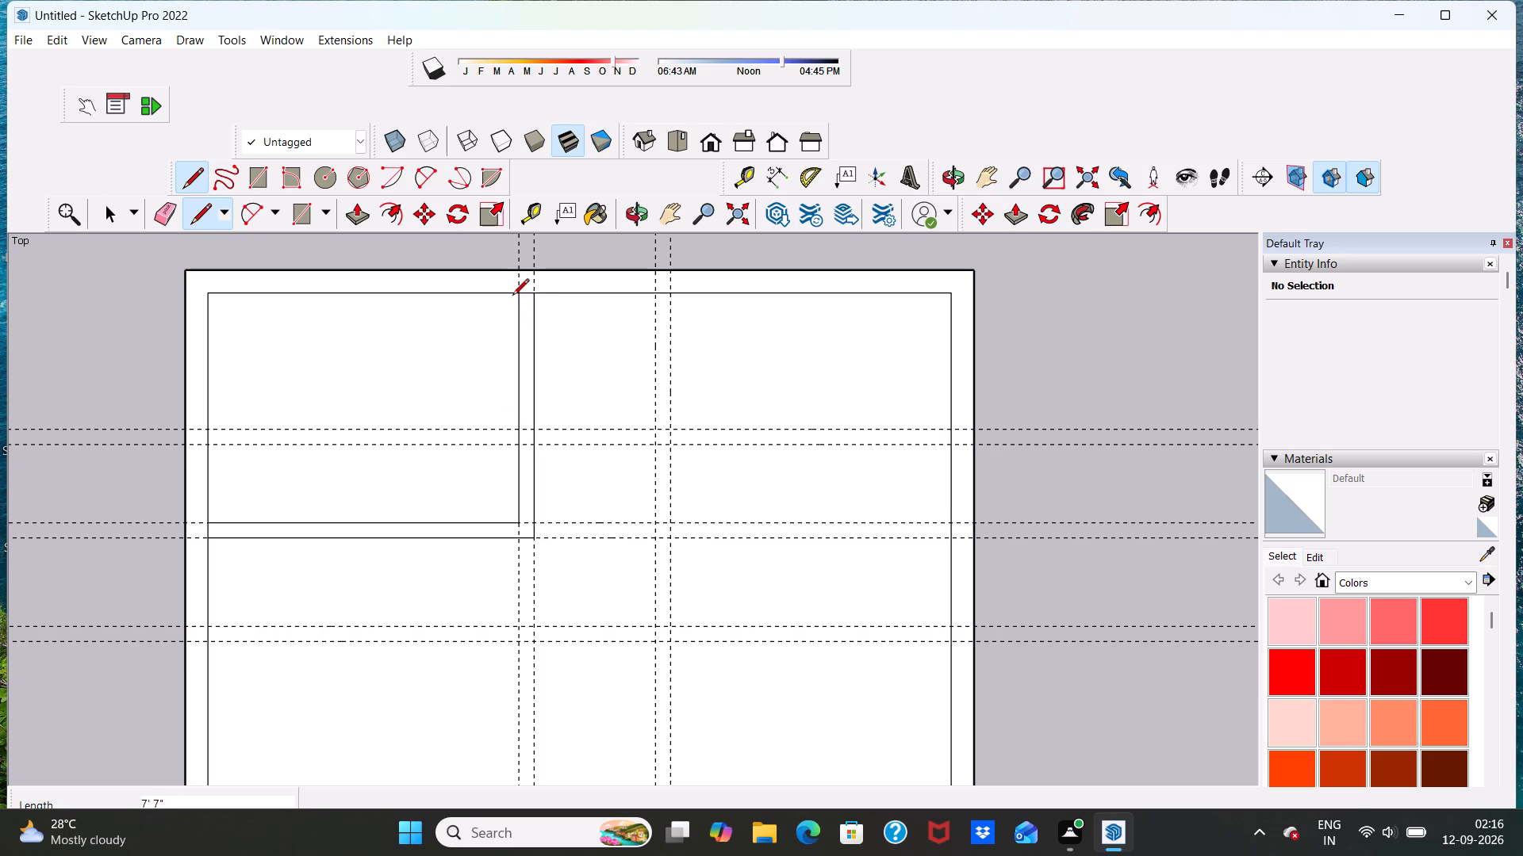
Draw the 6" wall lines enclosing the narrow middle room along the guides, with outer lines of 4'6" and 8'1".
click(657, 301)
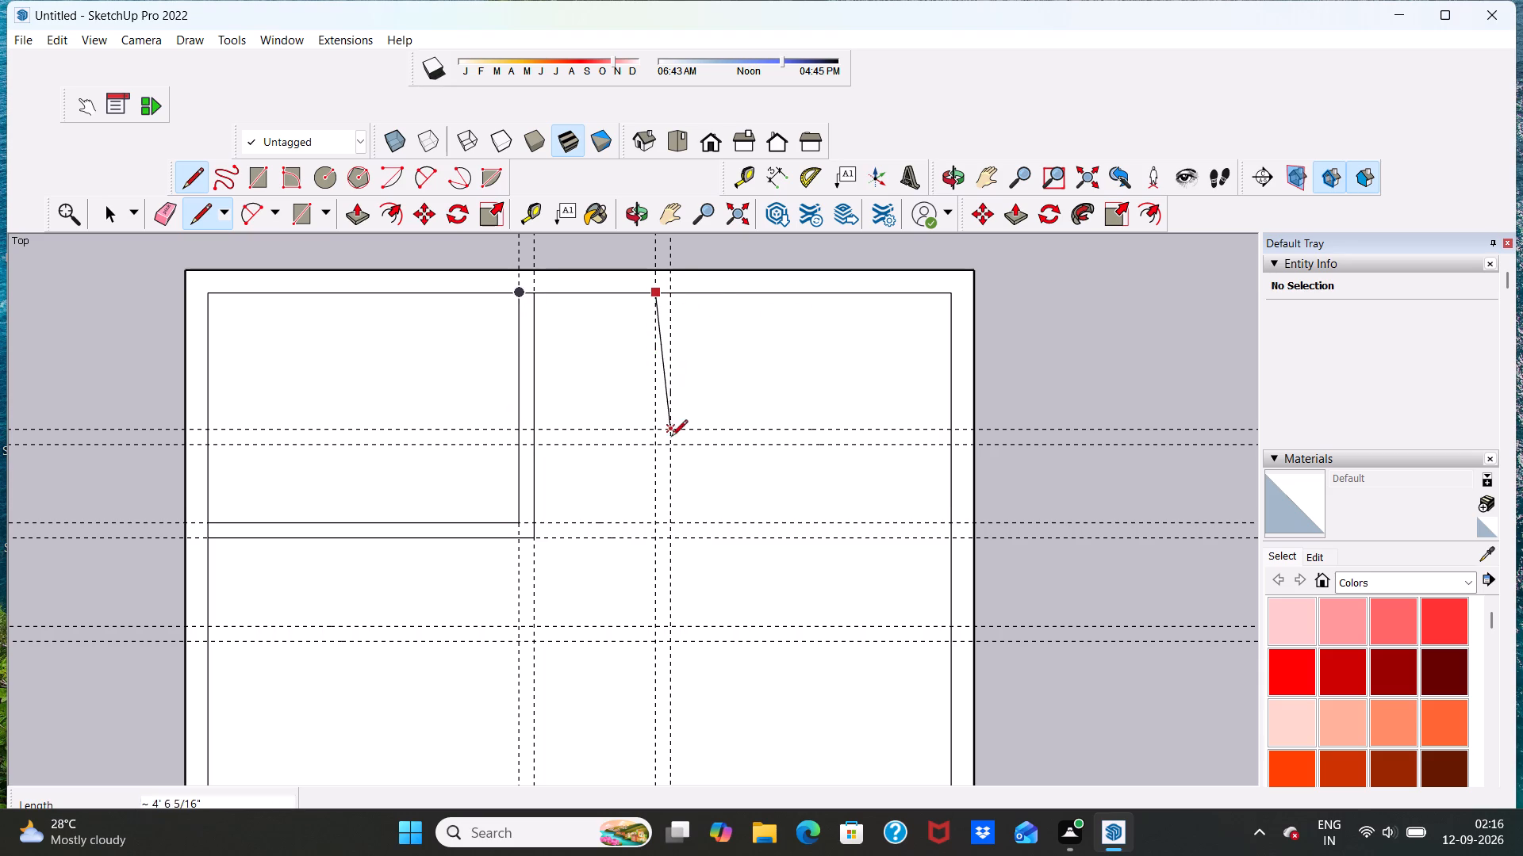
click(654, 514)
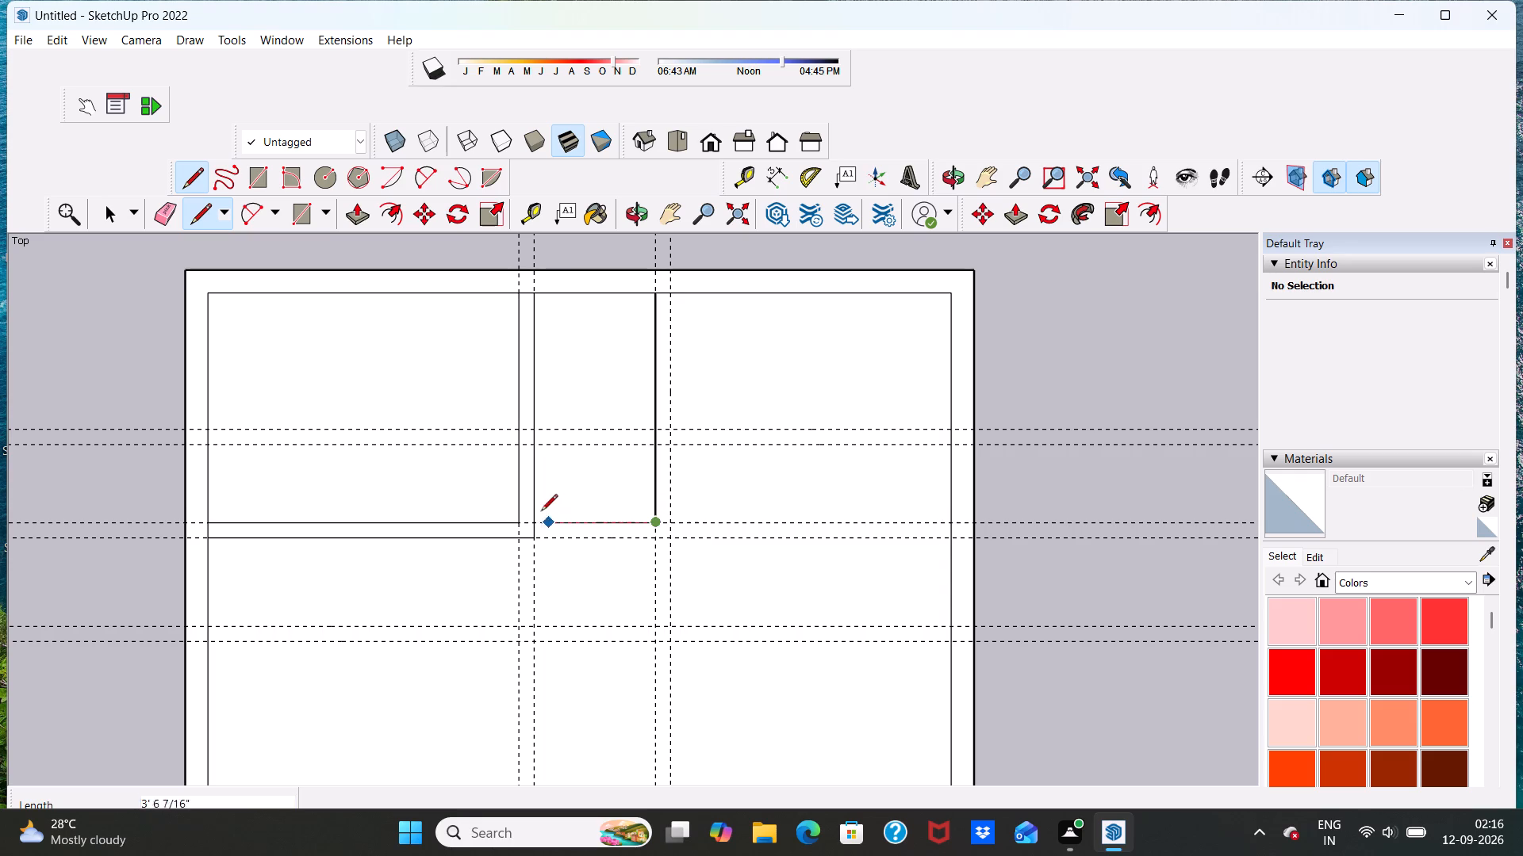
click(536, 512)
click(535, 540)
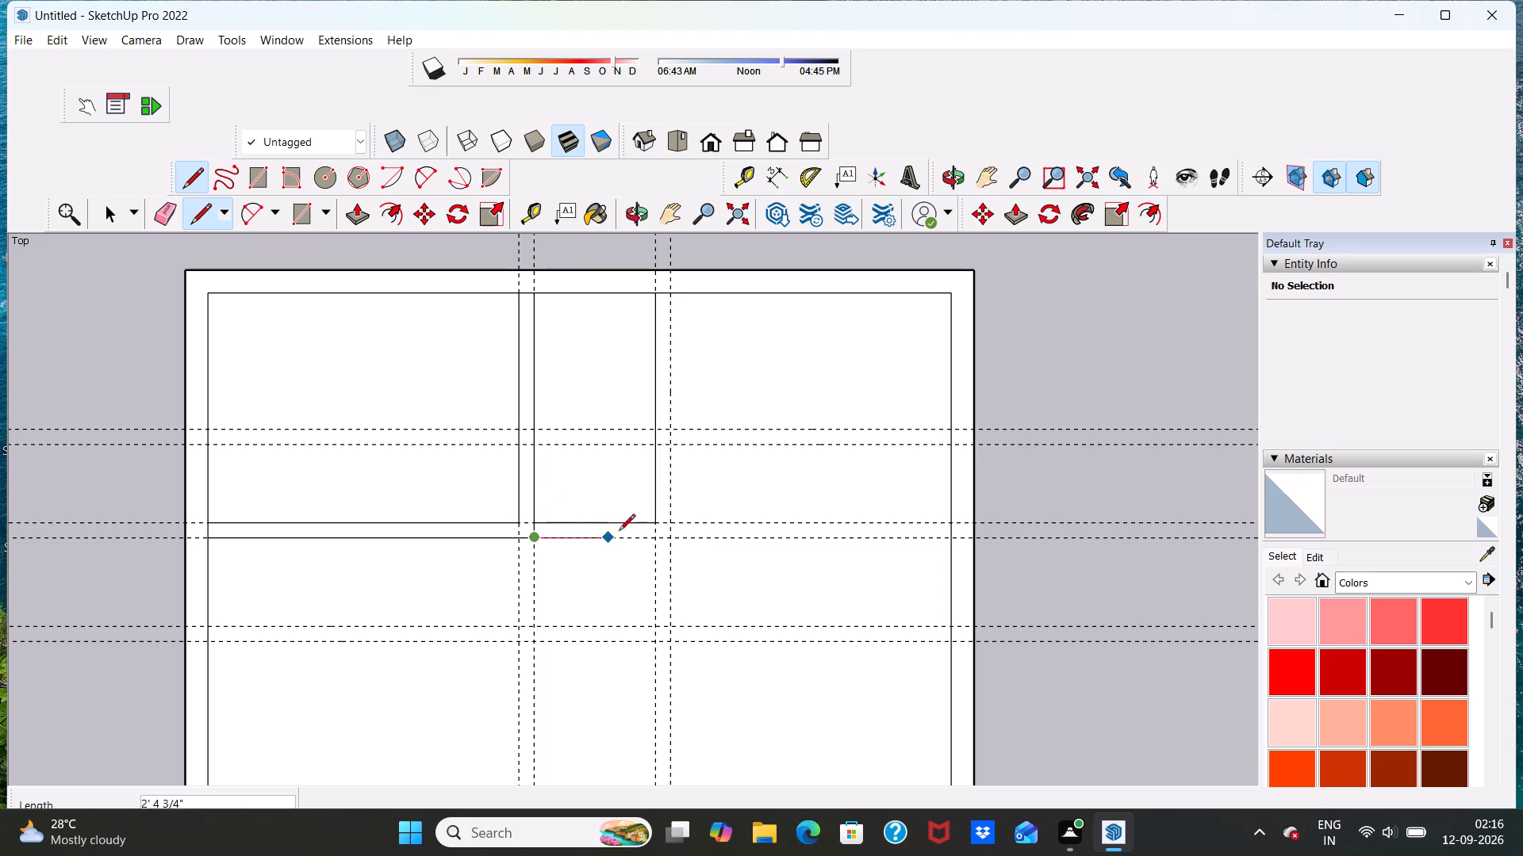
click(673, 545)
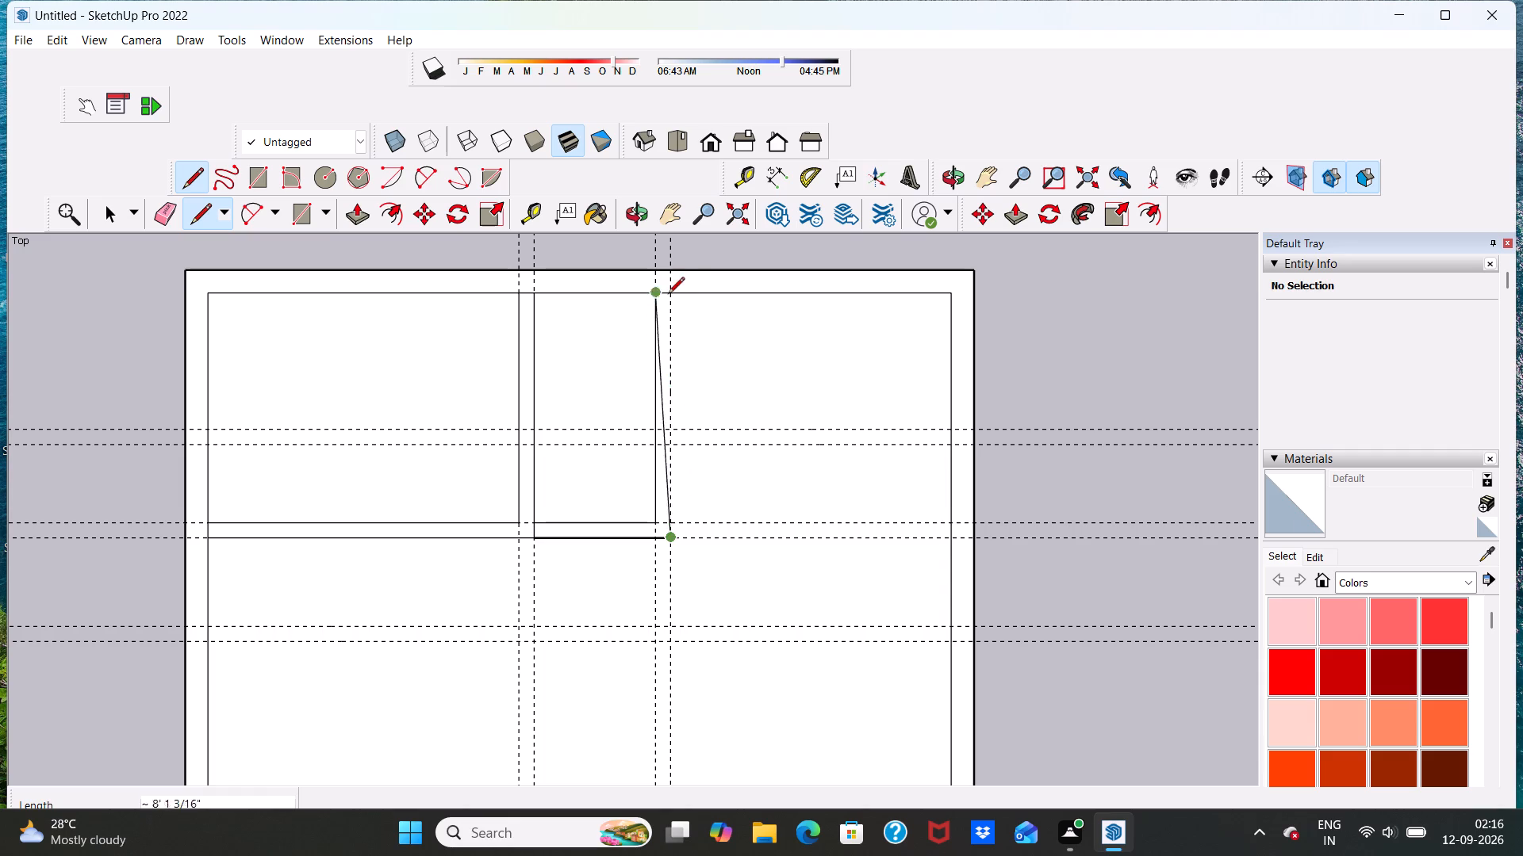
click(673, 292)
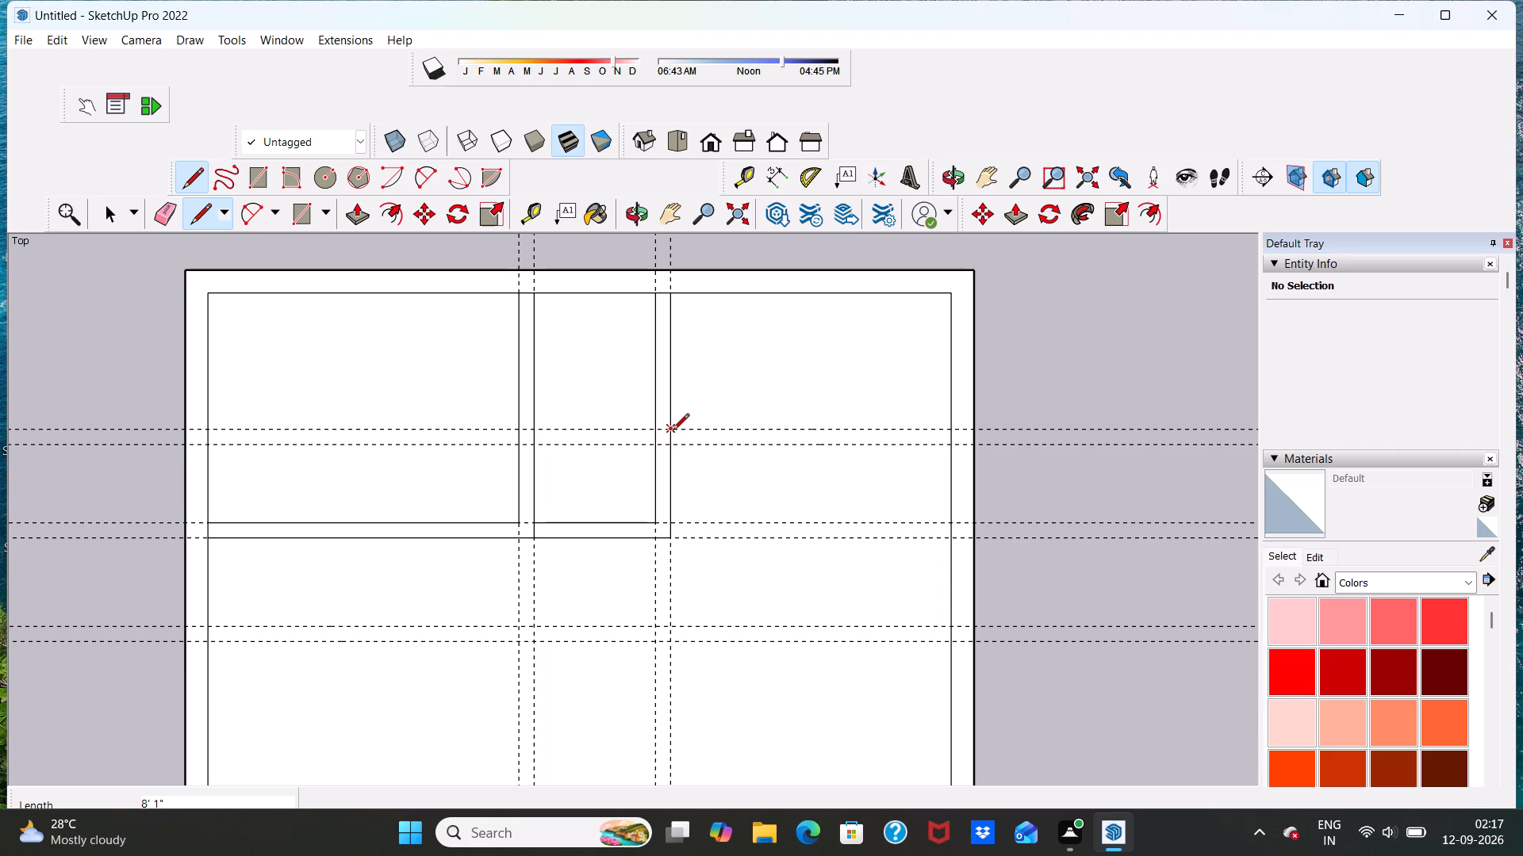
Draw a 9'3" line along the uppermost horizontal guide from the middle room's wall to the plan's inner right edge.
click(673, 431)
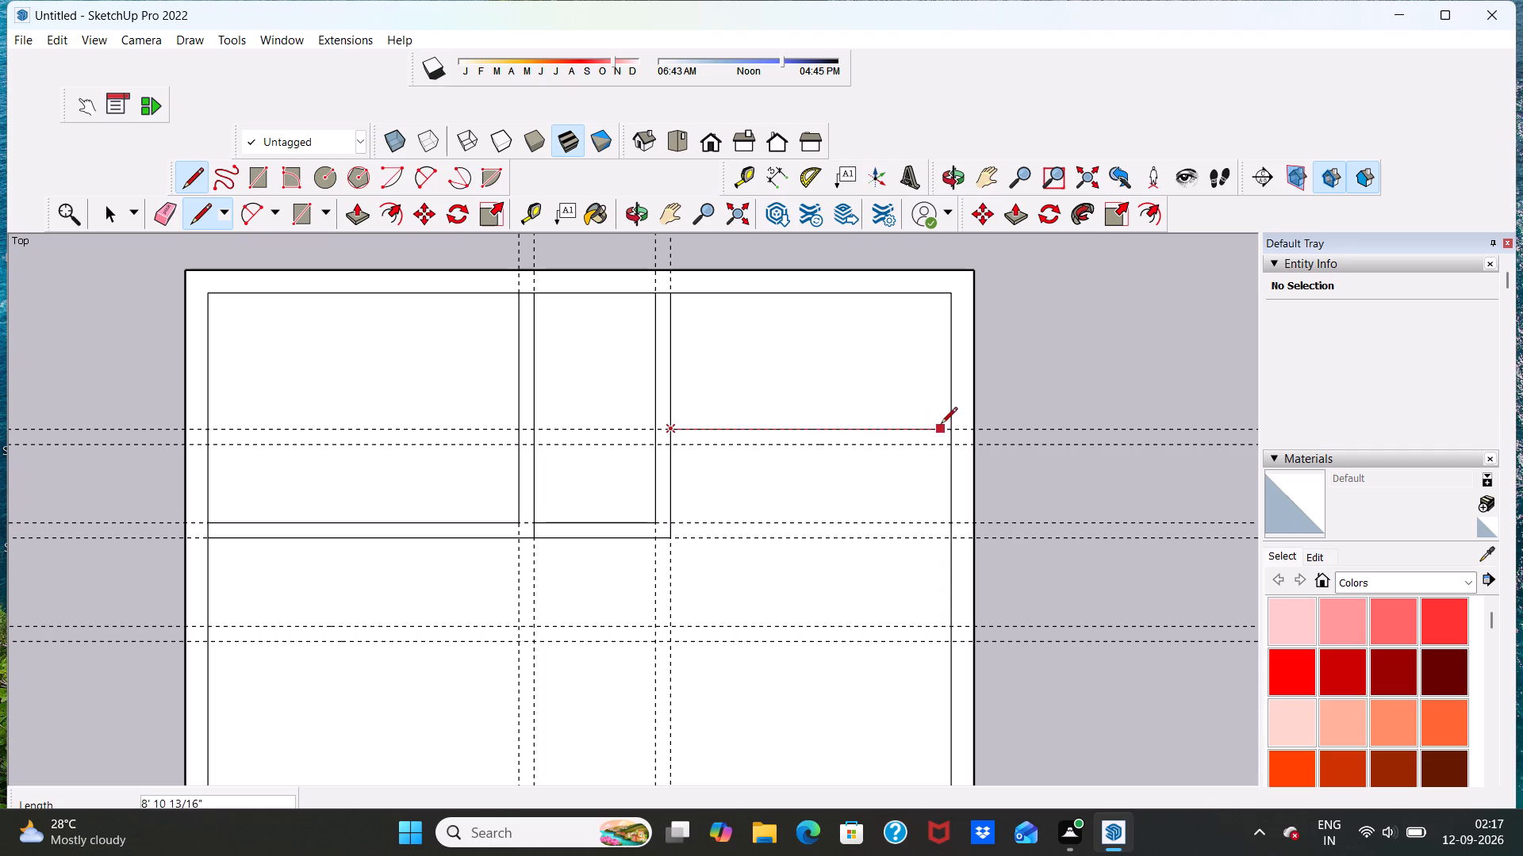
click(951, 429)
click(952, 450)
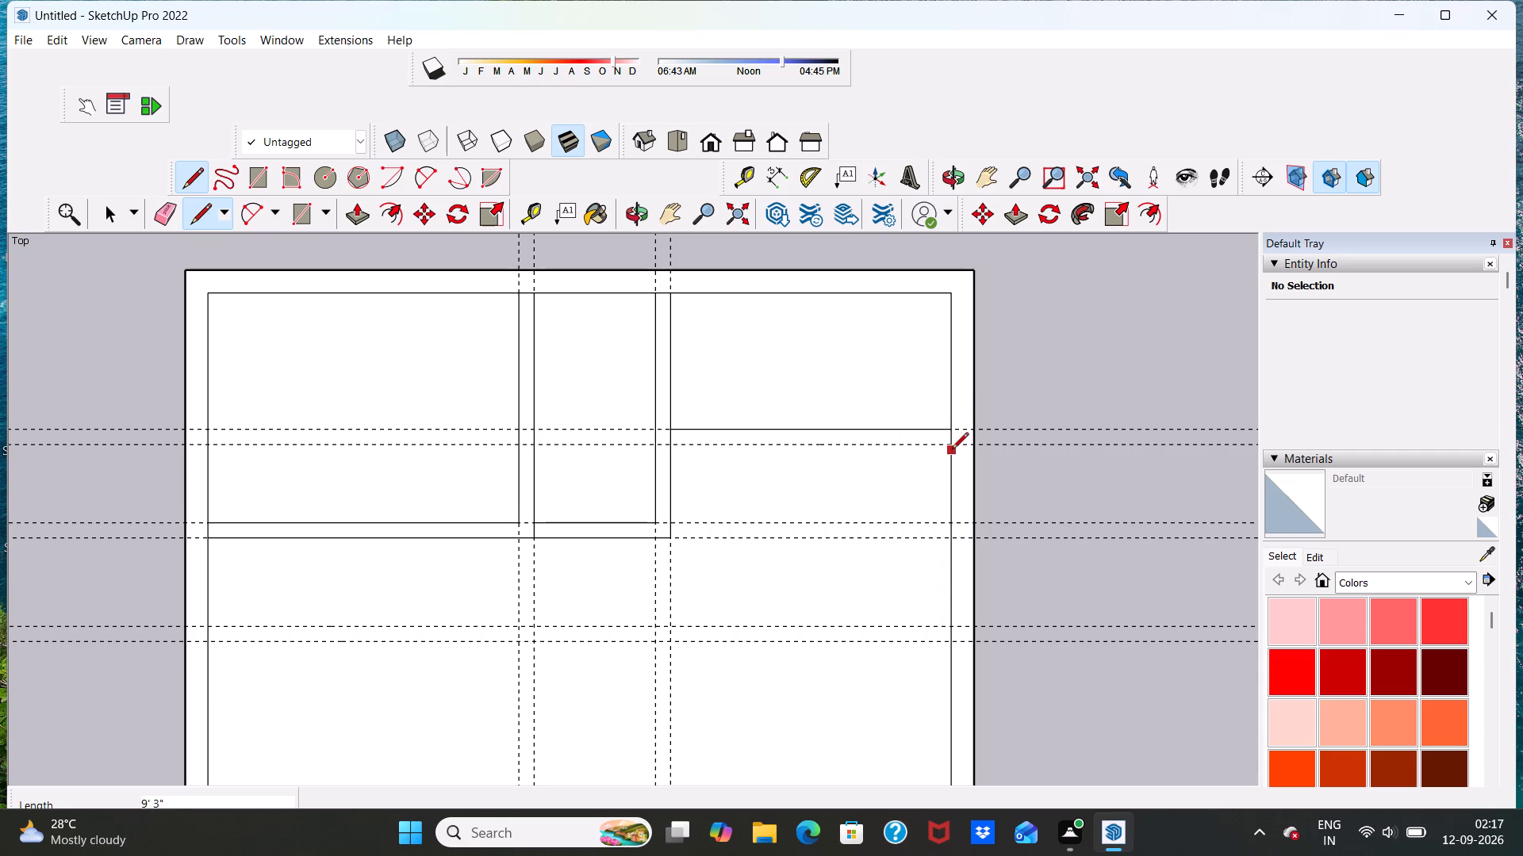
key(space)
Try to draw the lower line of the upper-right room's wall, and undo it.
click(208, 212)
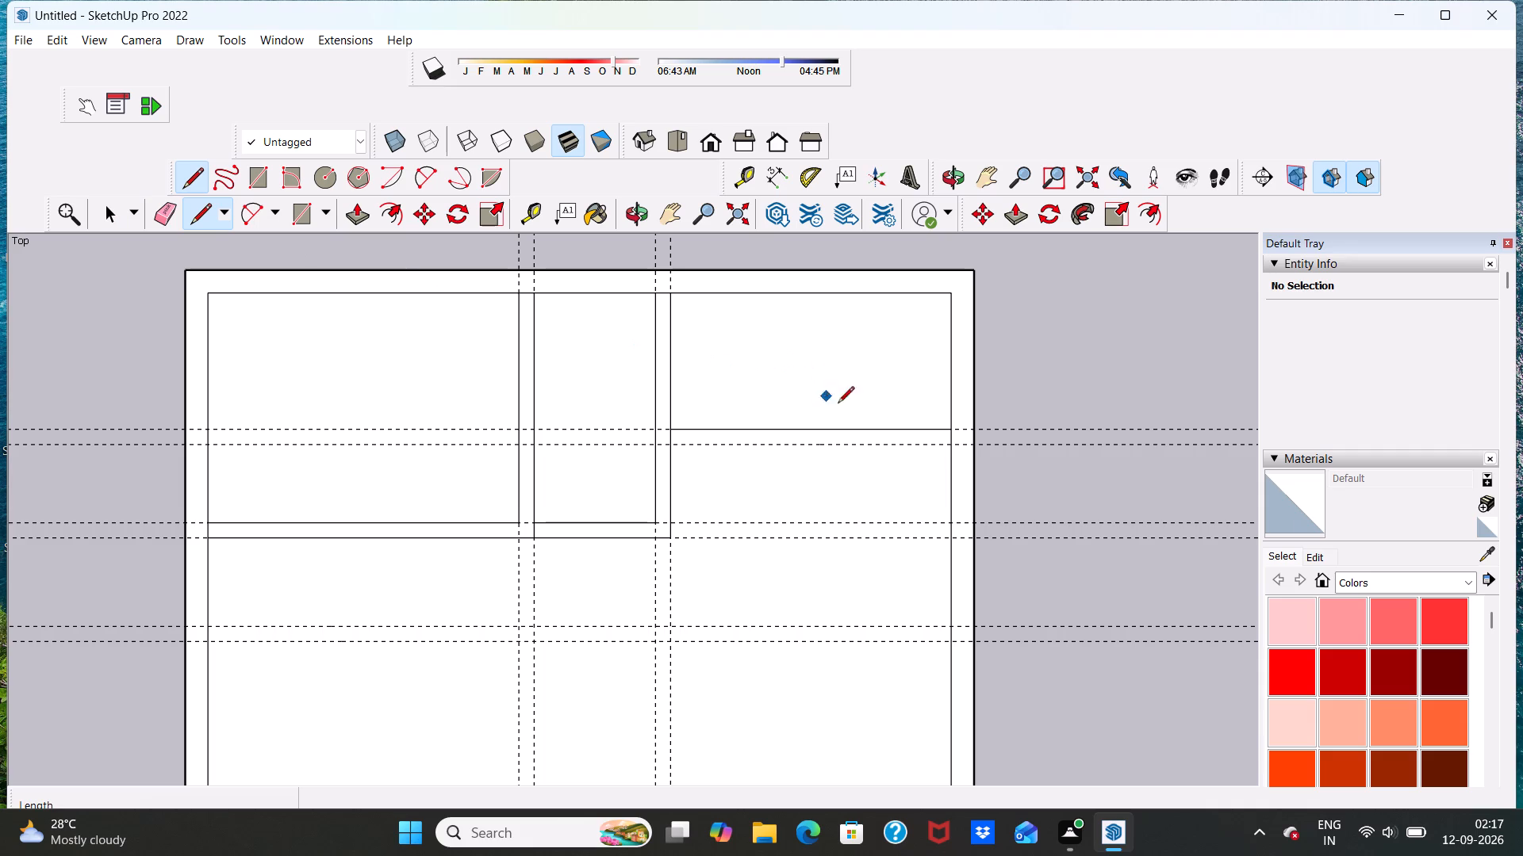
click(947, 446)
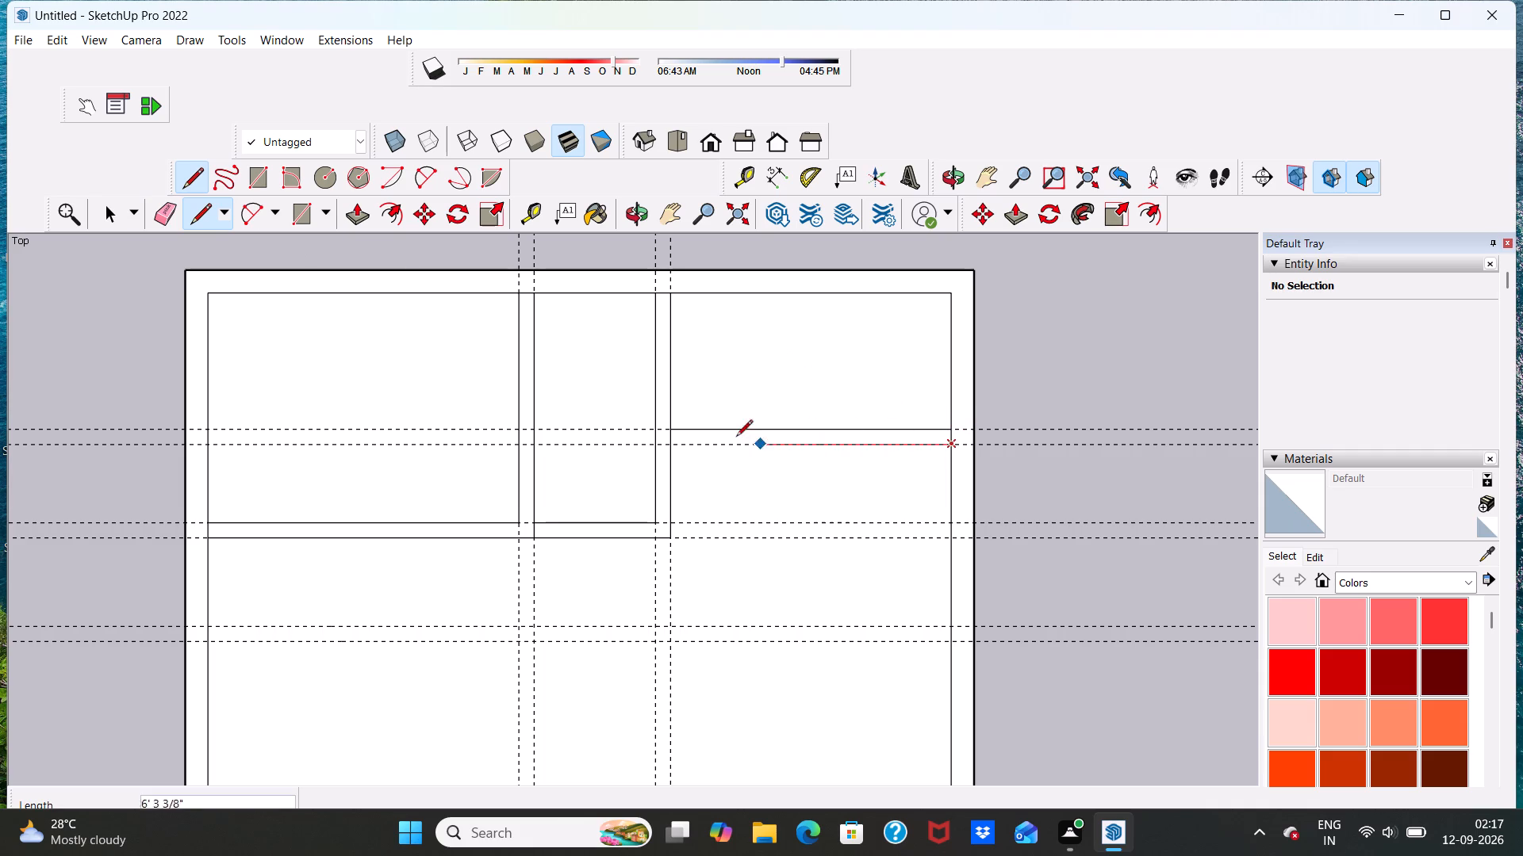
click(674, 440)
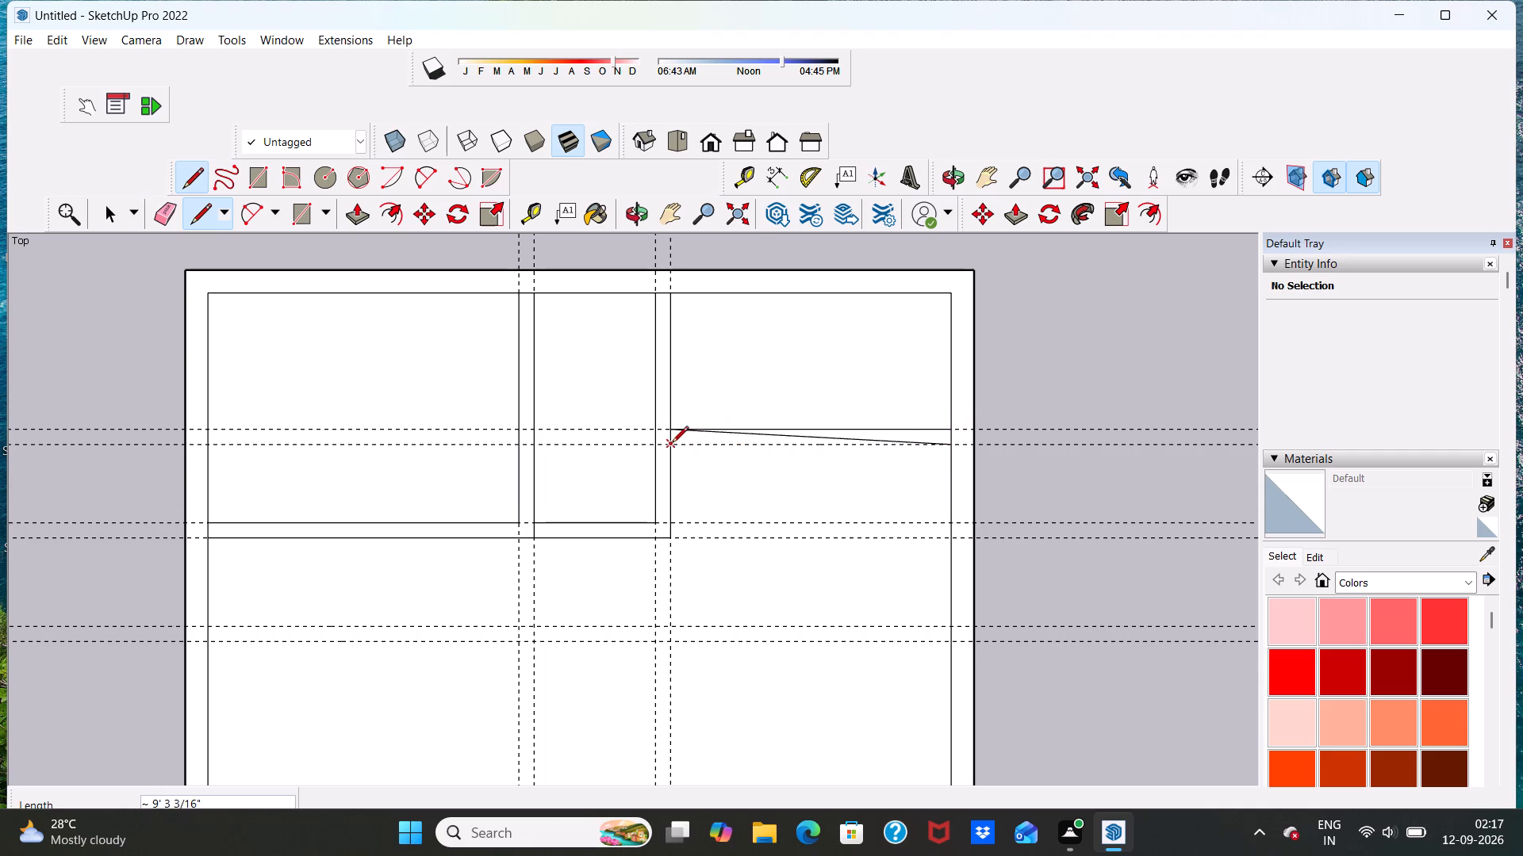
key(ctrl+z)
Draw the upper-right room's lower wall line along the guide 6" below, from the inner right edge to the middle room's wall.
scroll(950, 445, up, 7)
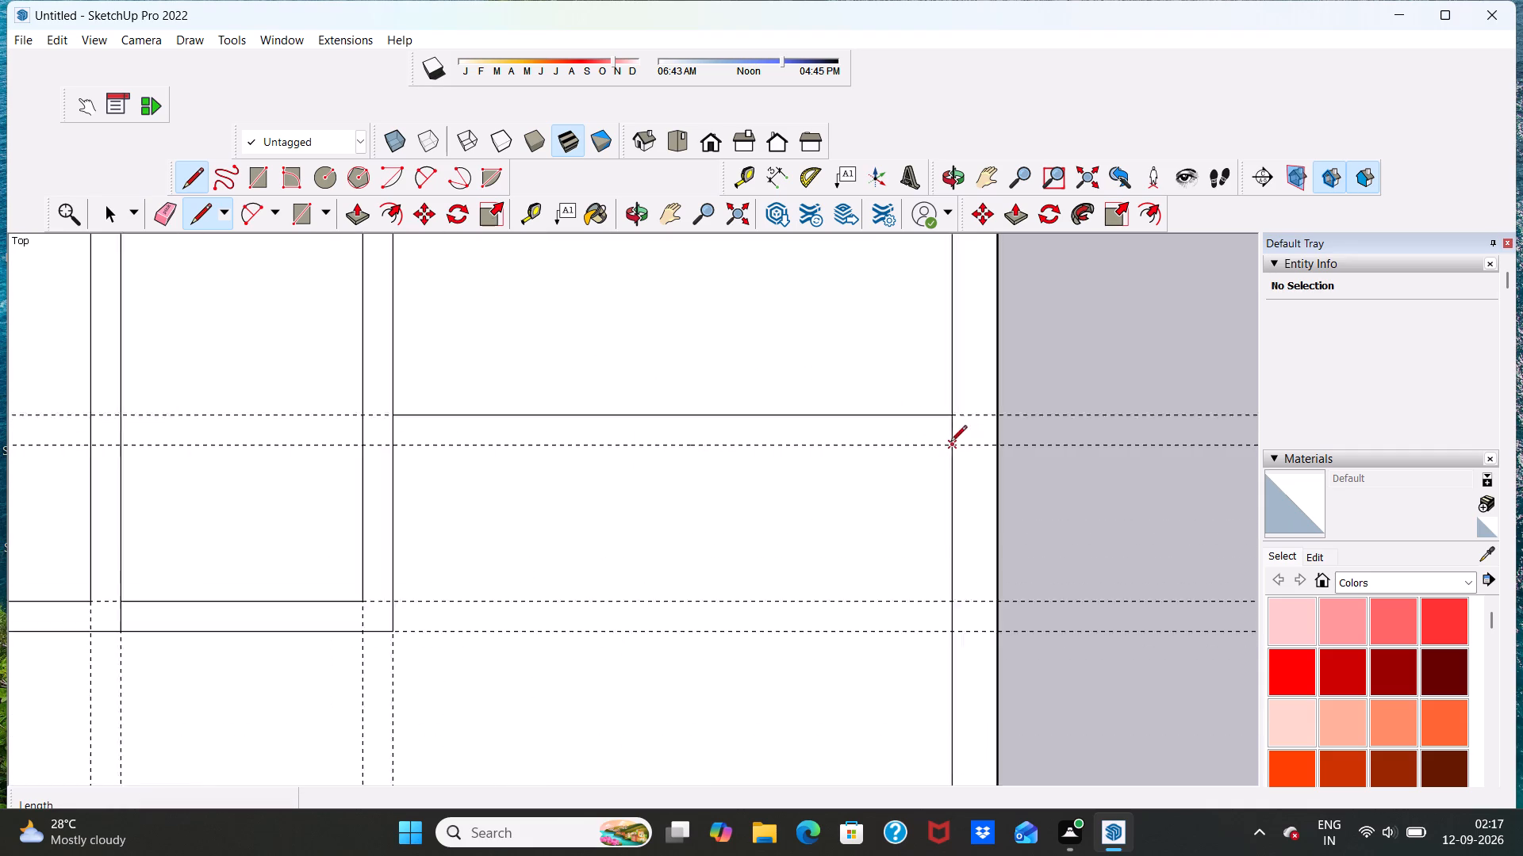
click(951, 445)
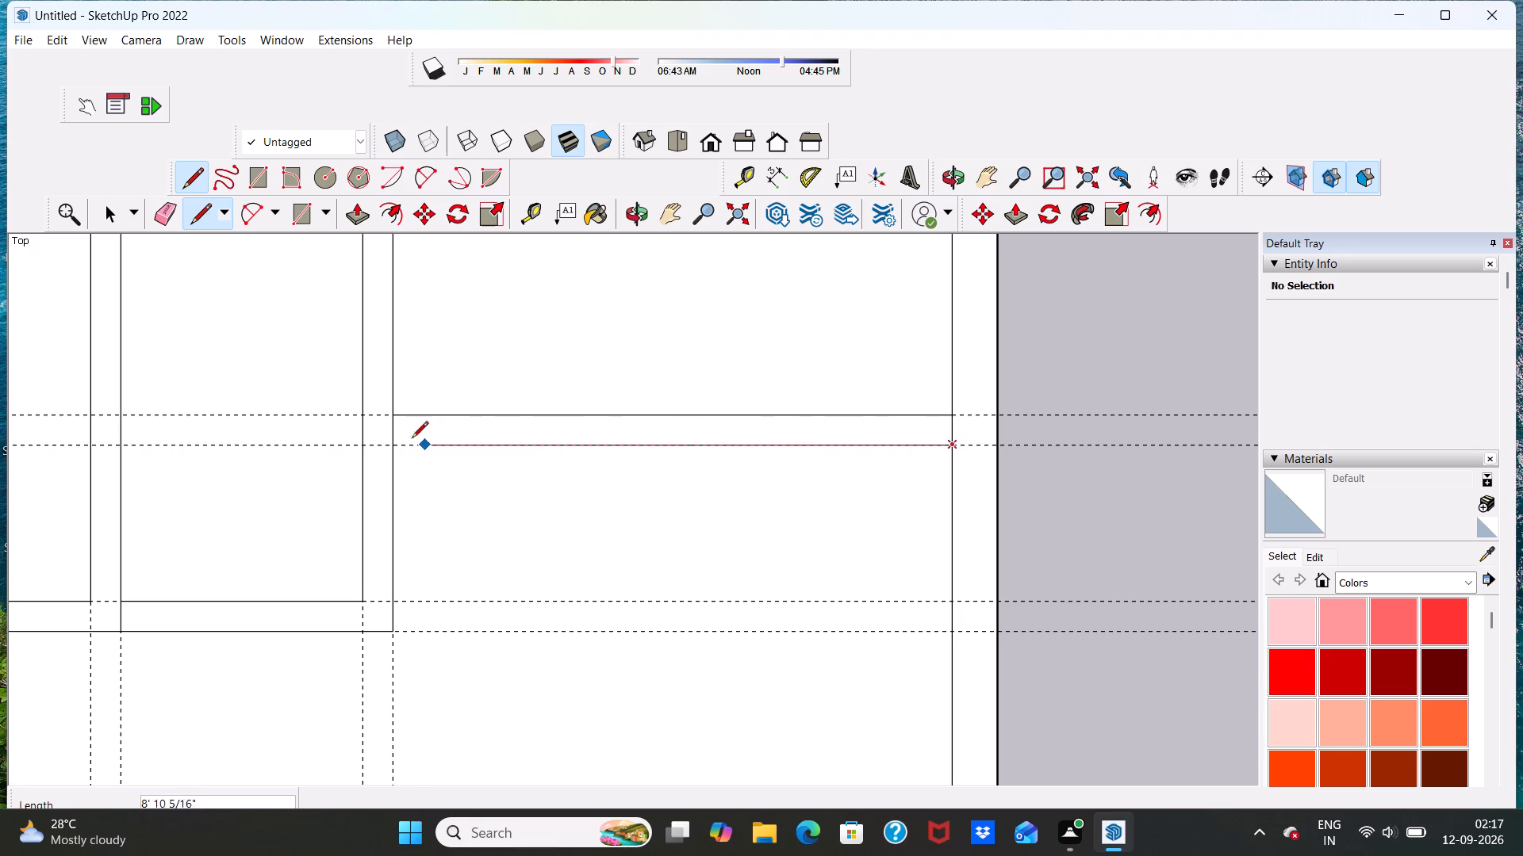
click(400, 439)
key(space)
Erase all horizontal guides below the uppermost one.
scroll(428, 418, down, 16)
scroll(455, 378, down, 7)
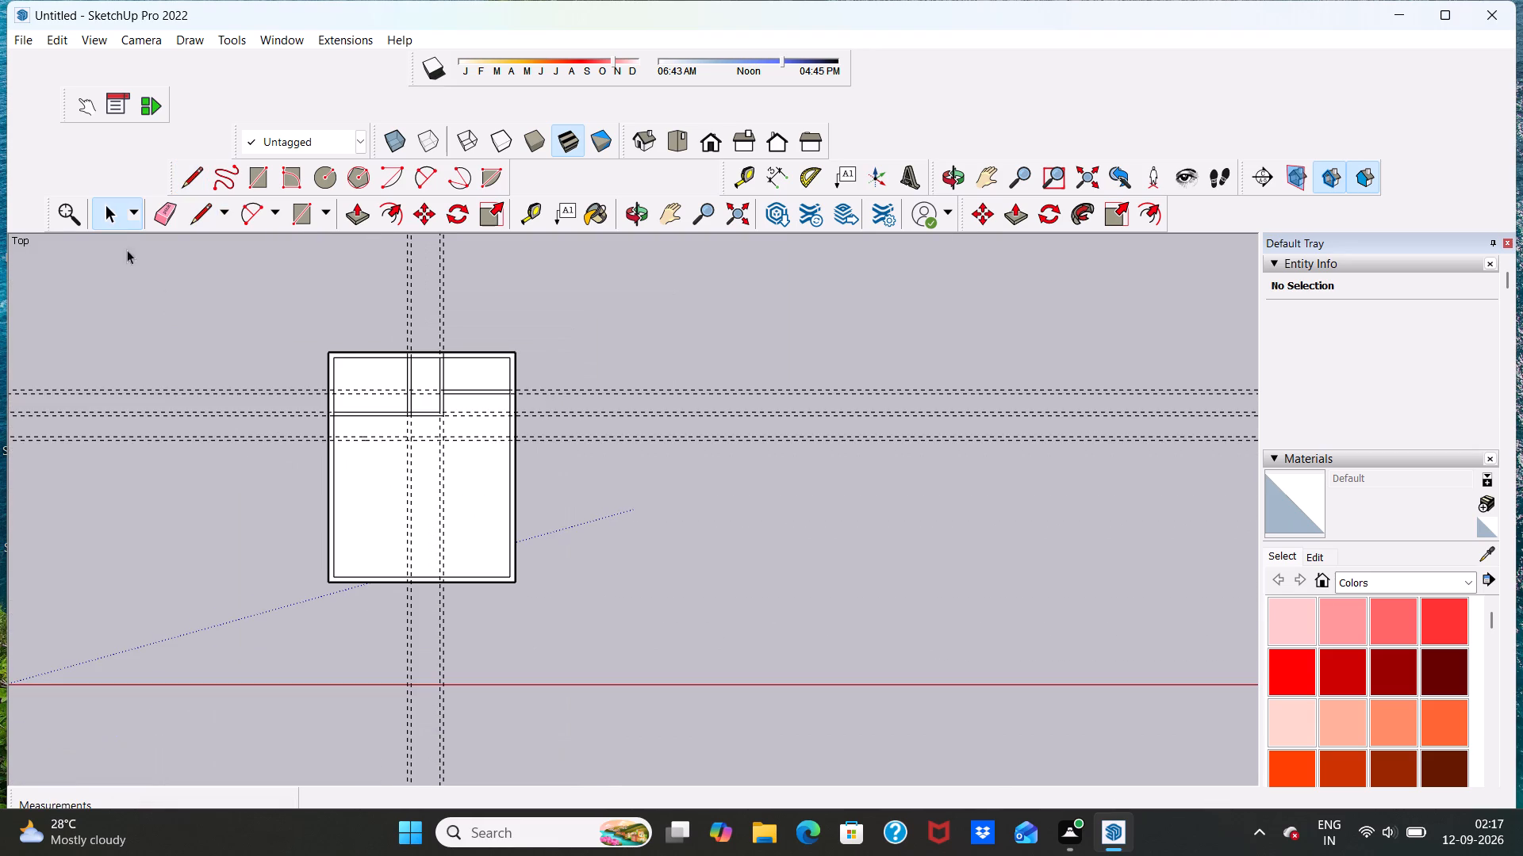
click(156, 215)
drag(225, 317, 234, 523)
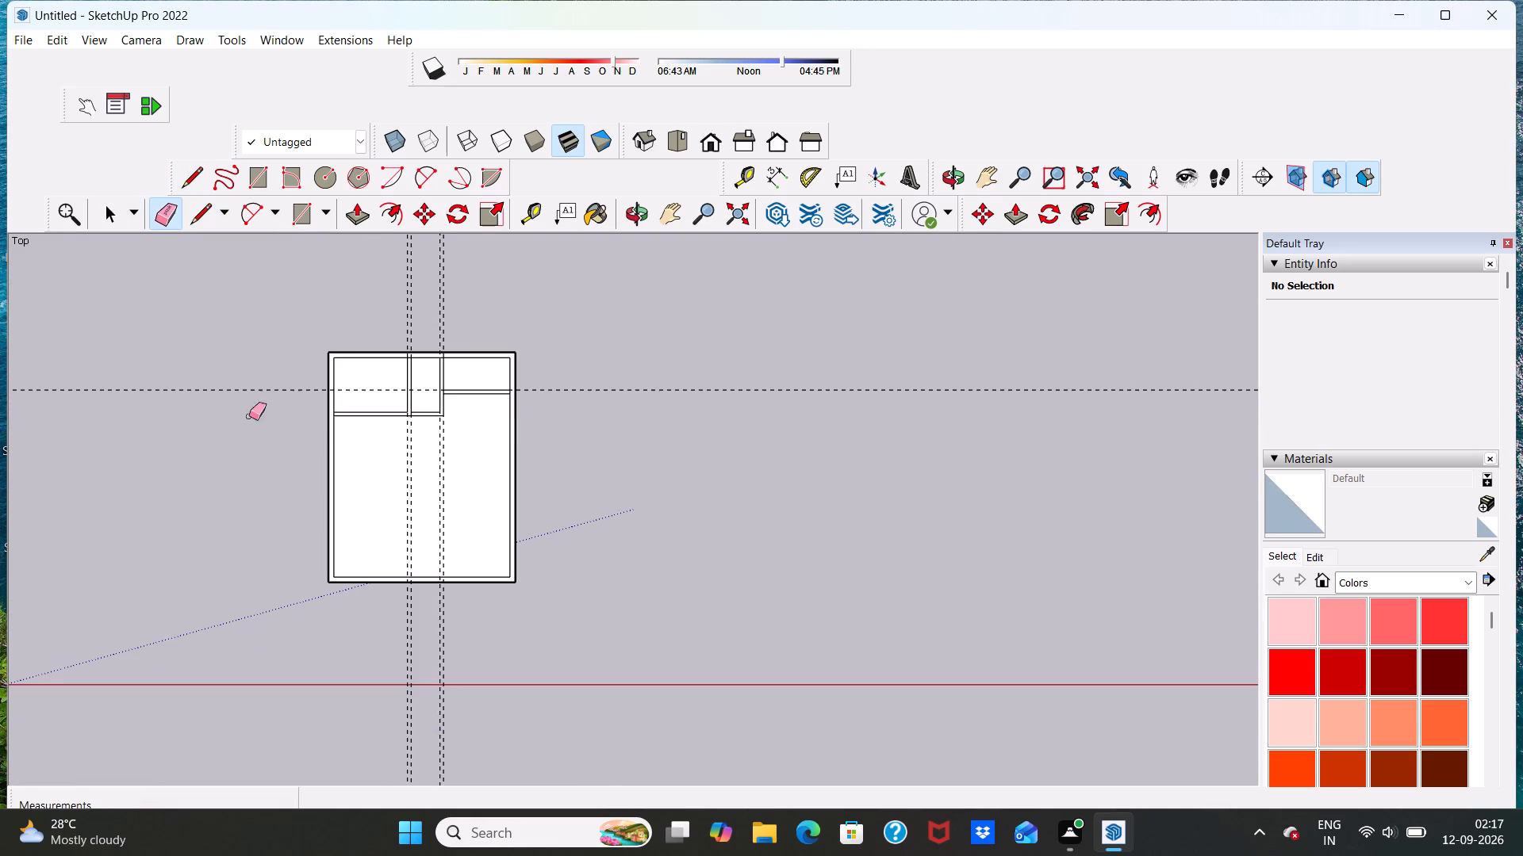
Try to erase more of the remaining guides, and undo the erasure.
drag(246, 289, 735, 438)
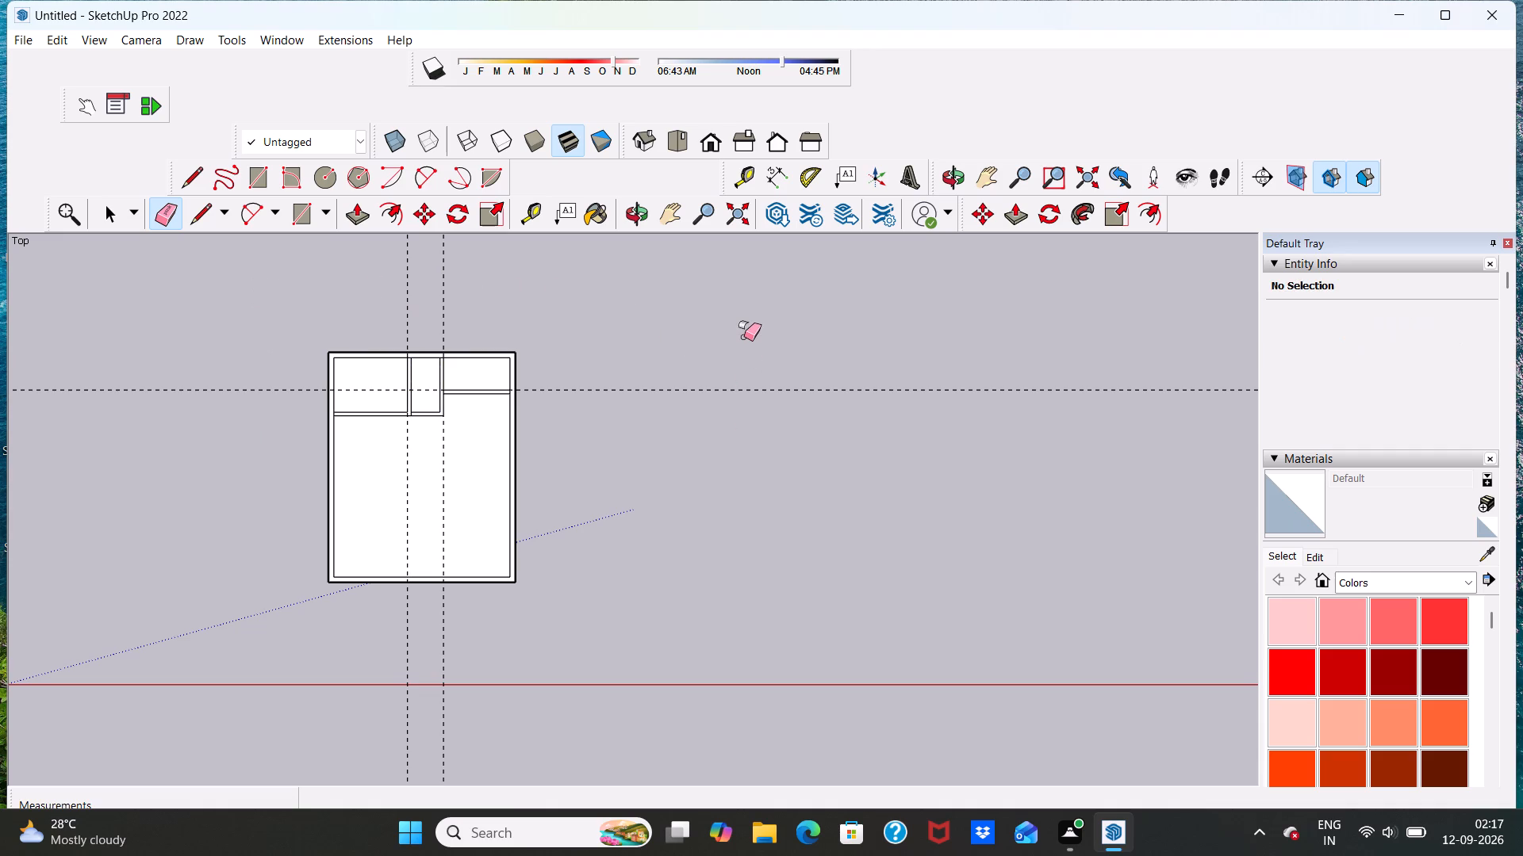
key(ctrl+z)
Erase the remaining horizontal guide and all the vertical guides around the plan.
scroll(374, 486, up, 8)
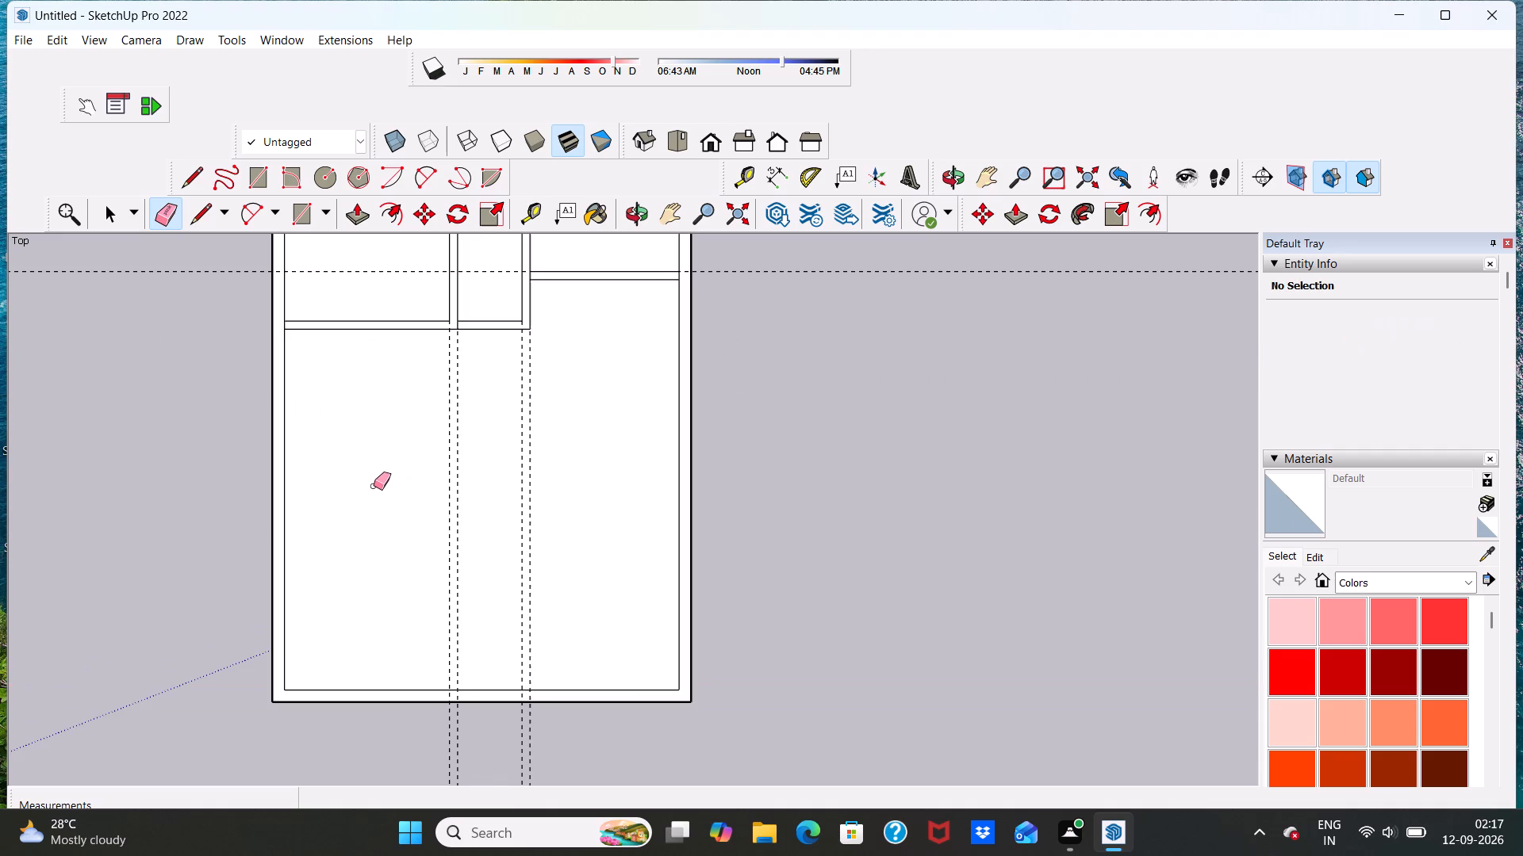
scroll(374, 483, down, 10)
drag(645, 340, 663, 411)
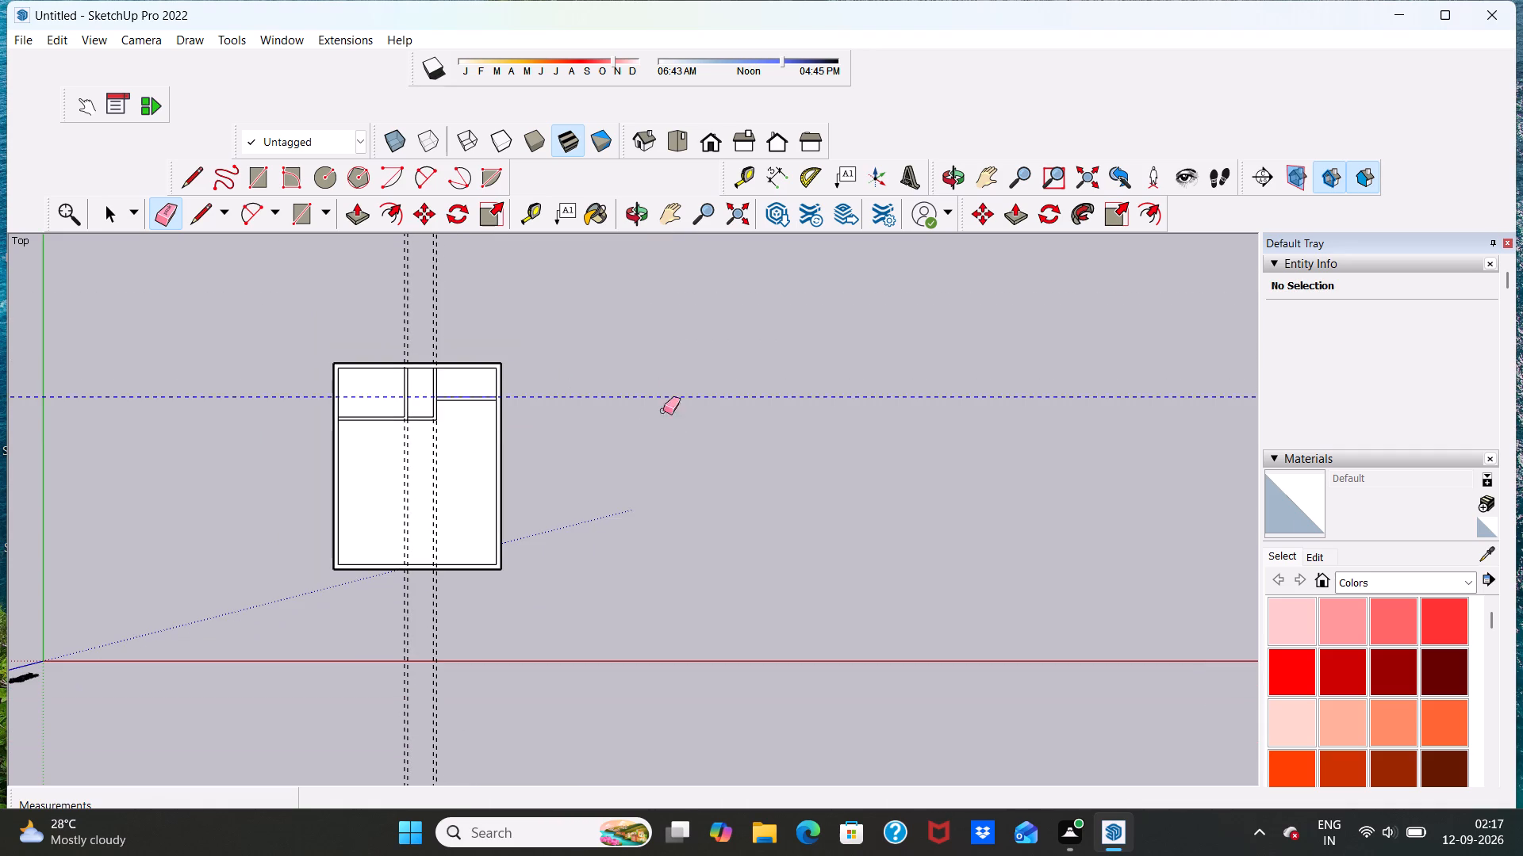
drag(663, 411, 670, 438)
drag(351, 617, 548, 608)
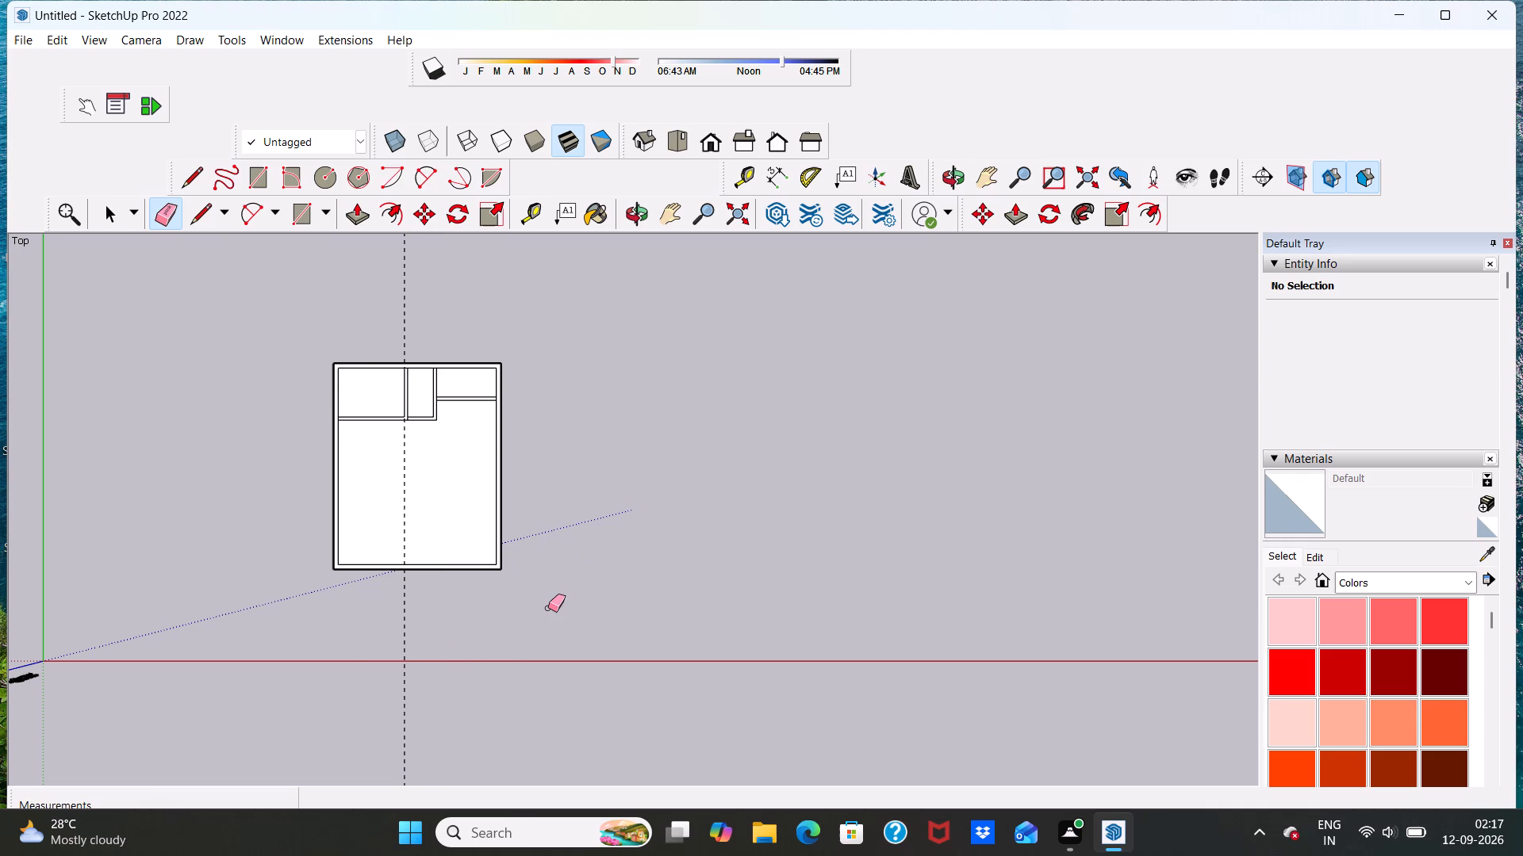
drag(349, 625, 468, 625)
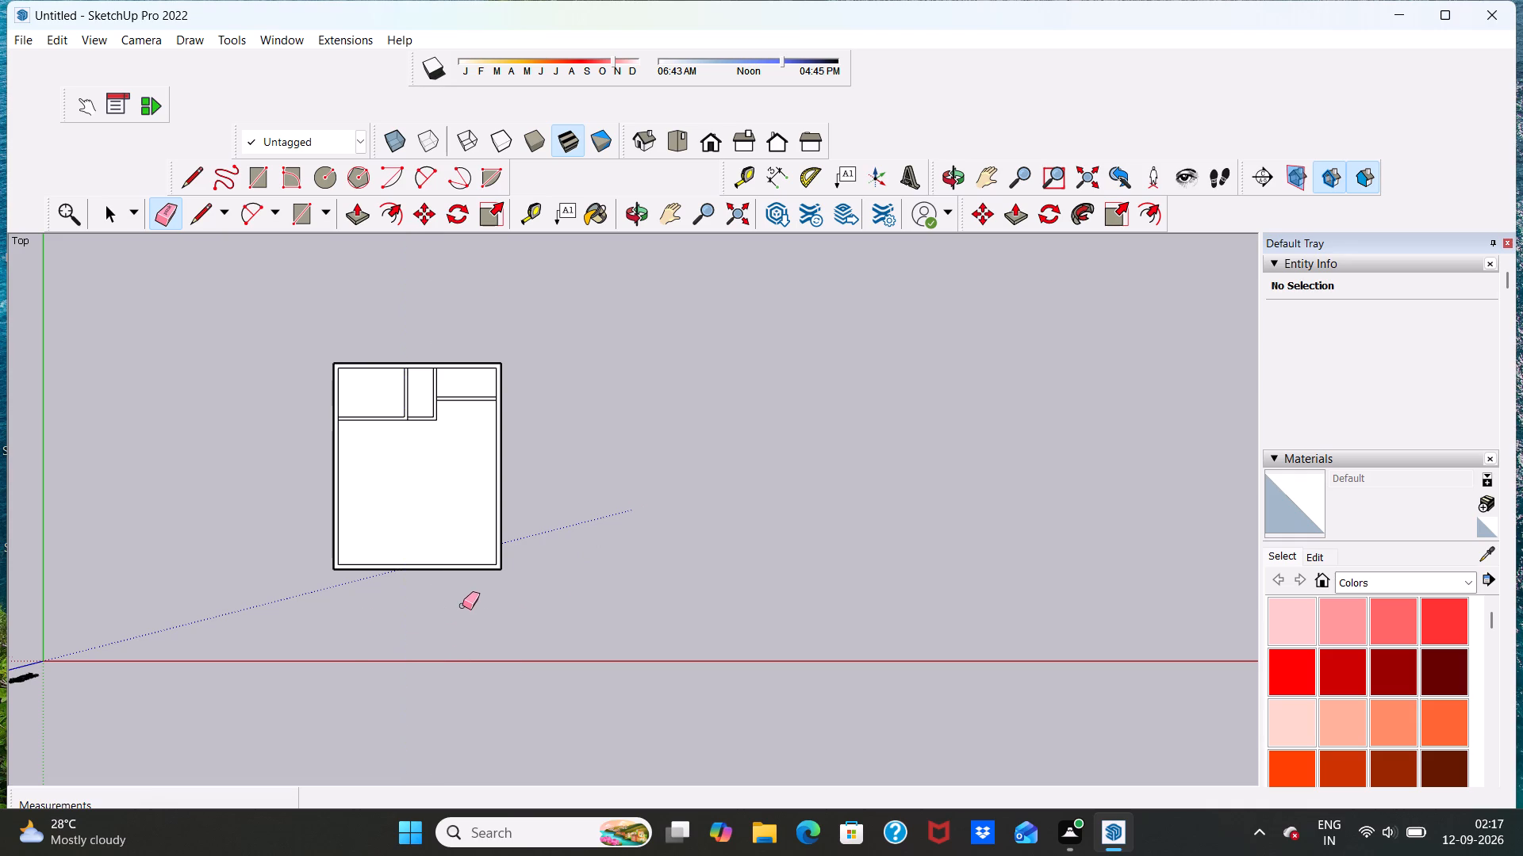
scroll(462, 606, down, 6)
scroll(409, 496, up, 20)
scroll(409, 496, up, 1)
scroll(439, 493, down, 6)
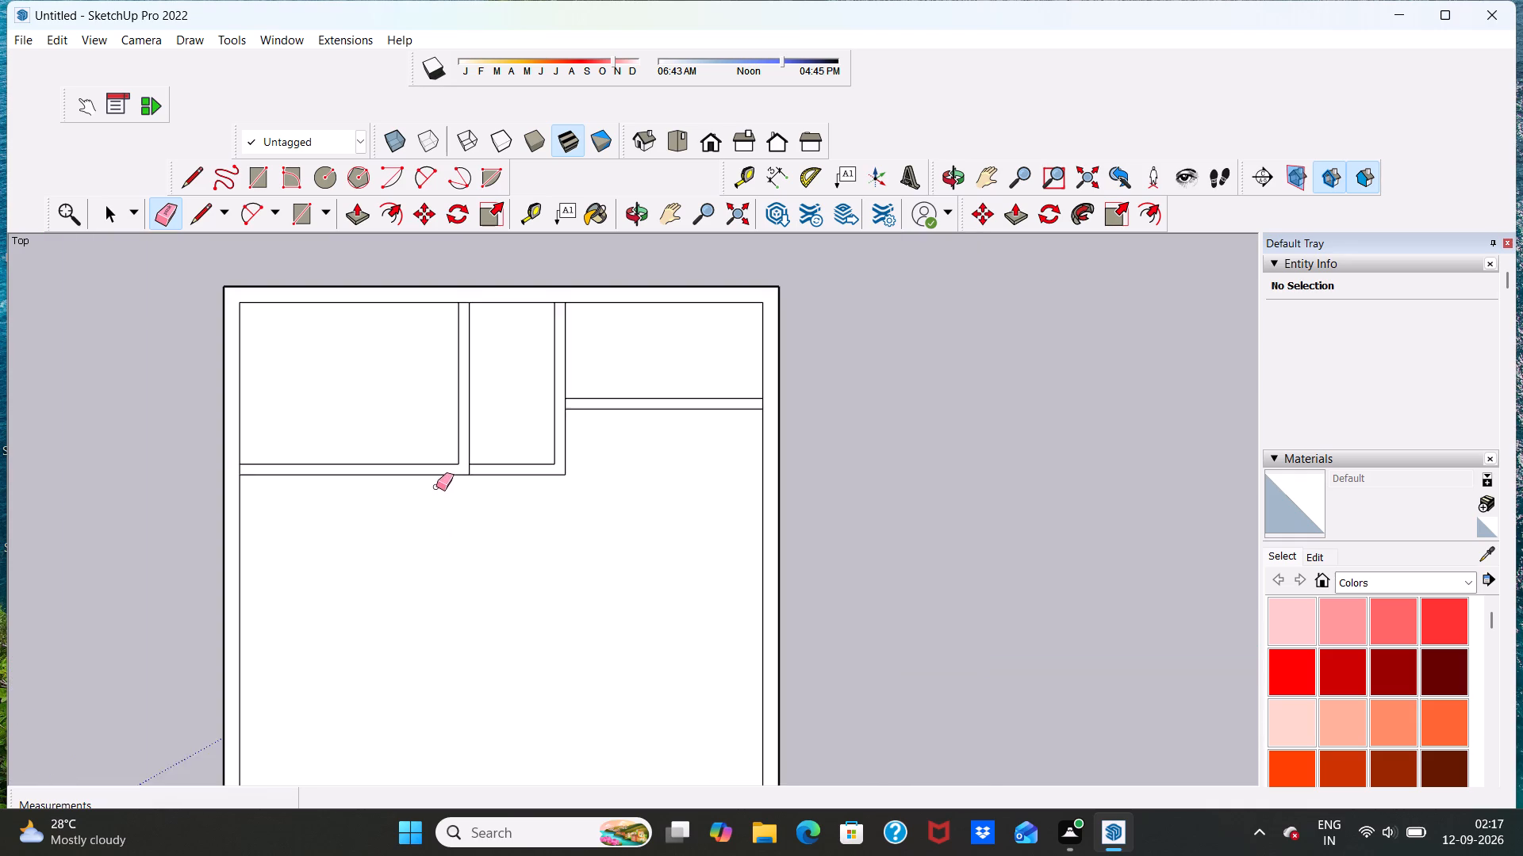
Place a horizontal guide 4' below the upper-right room's lower wall line, and a second guide 6" below it.
scroll(436, 487, down, 15)
scroll(439, 576, up, 13)
scroll(441, 566, down, 9)
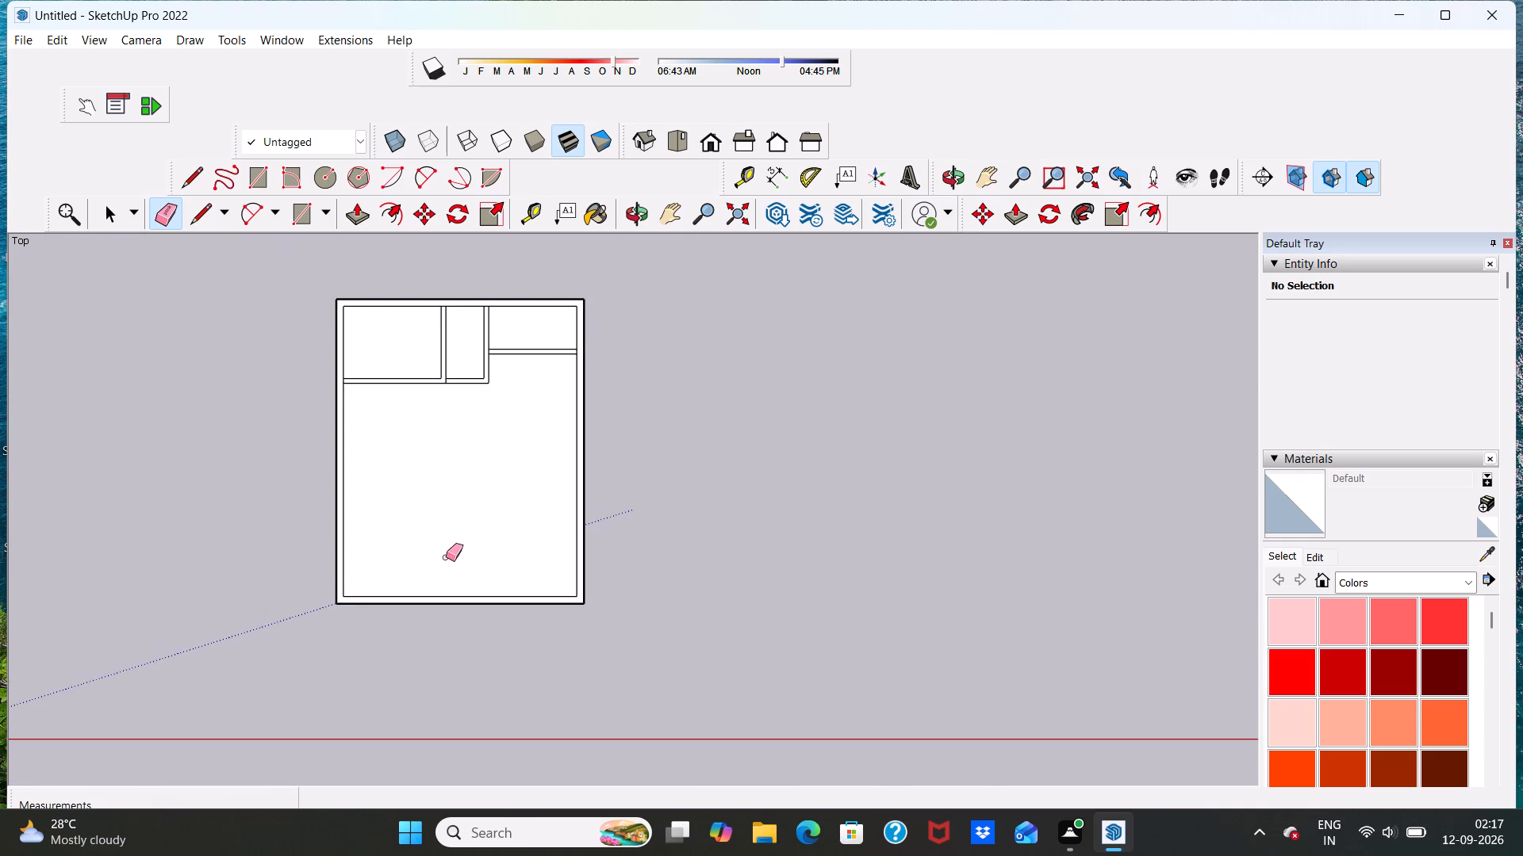
scroll(494, 460, up, 8)
scroll(484, 449, down, 4)
scroll(366, 487, up, 1)
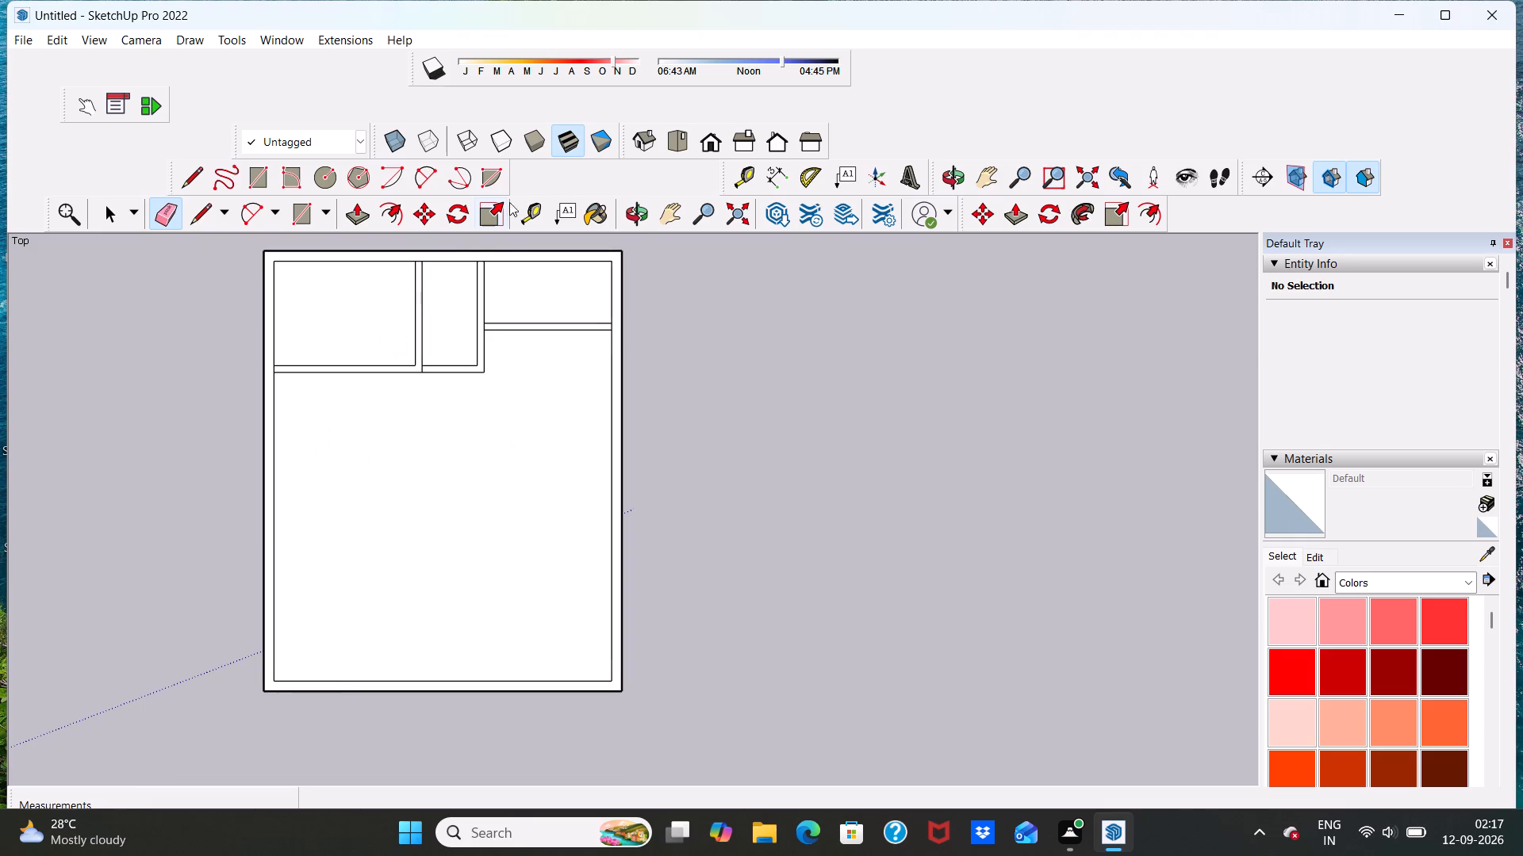
click(742, 181)
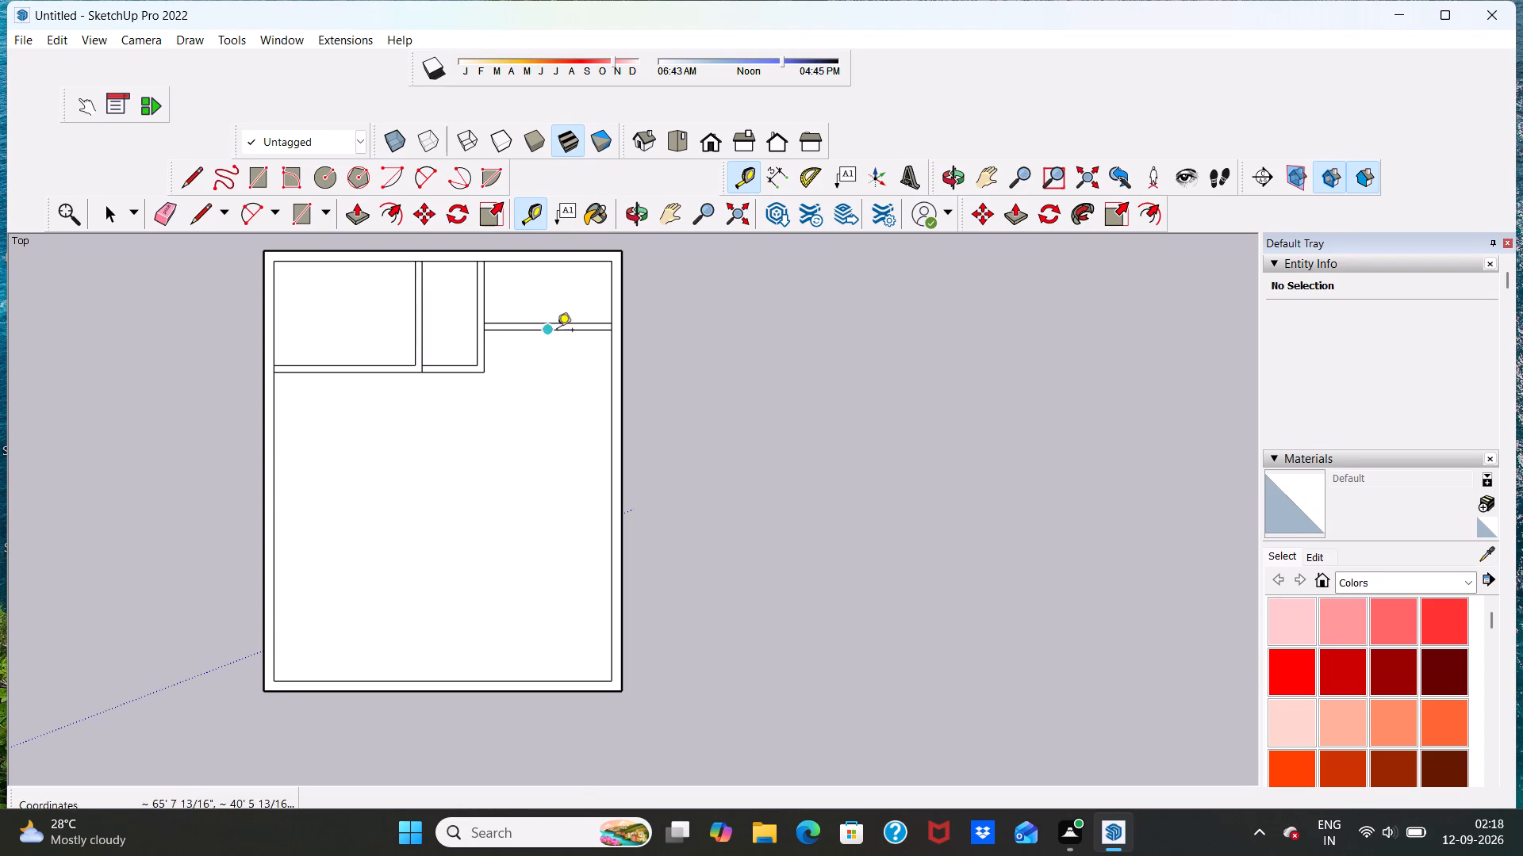
scroll(557, 334, up, 5)
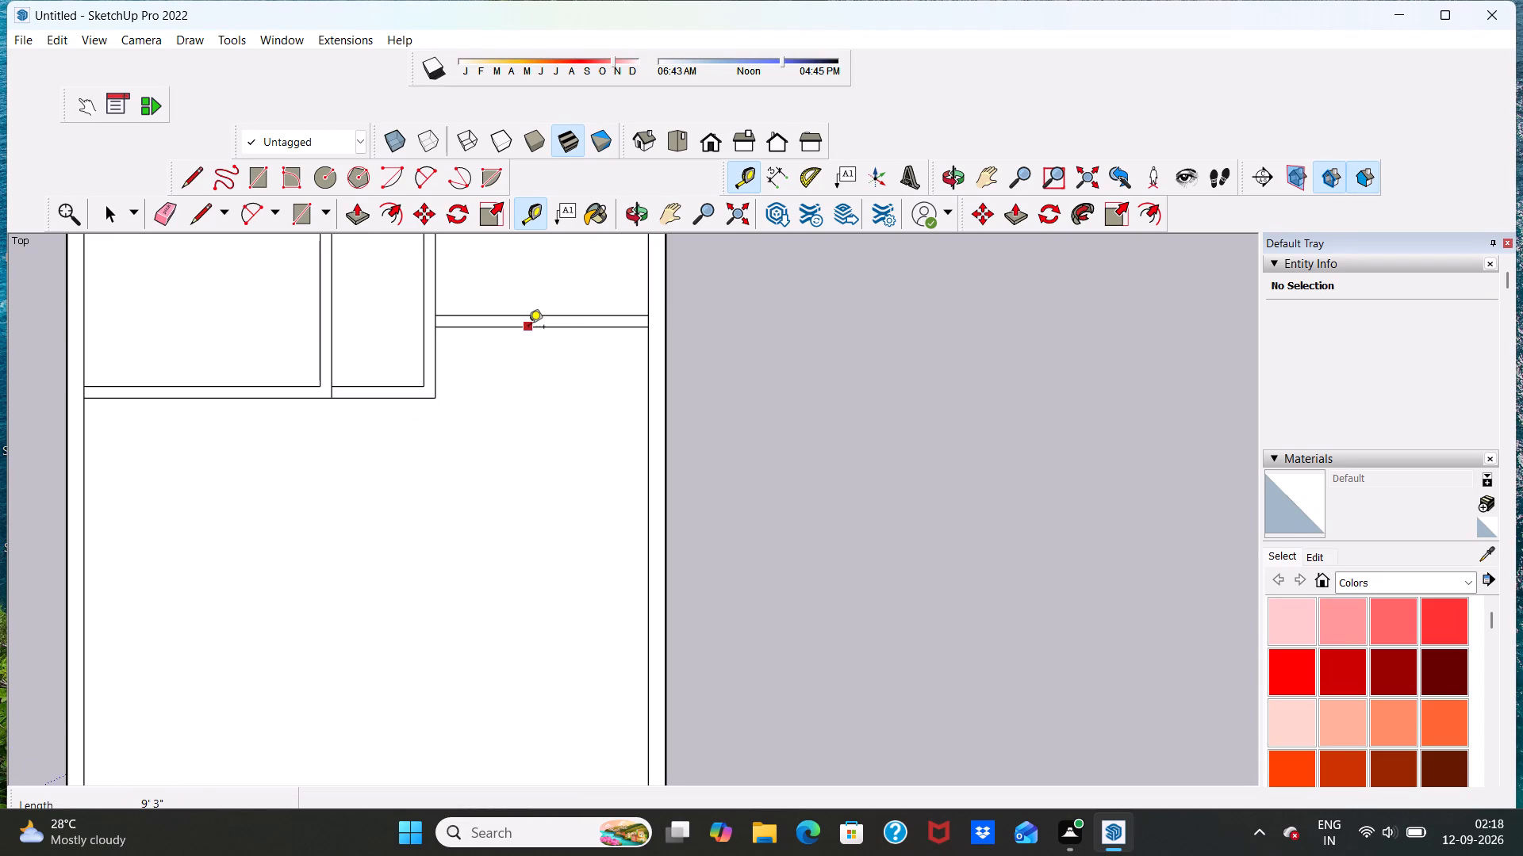
click(528, 328)
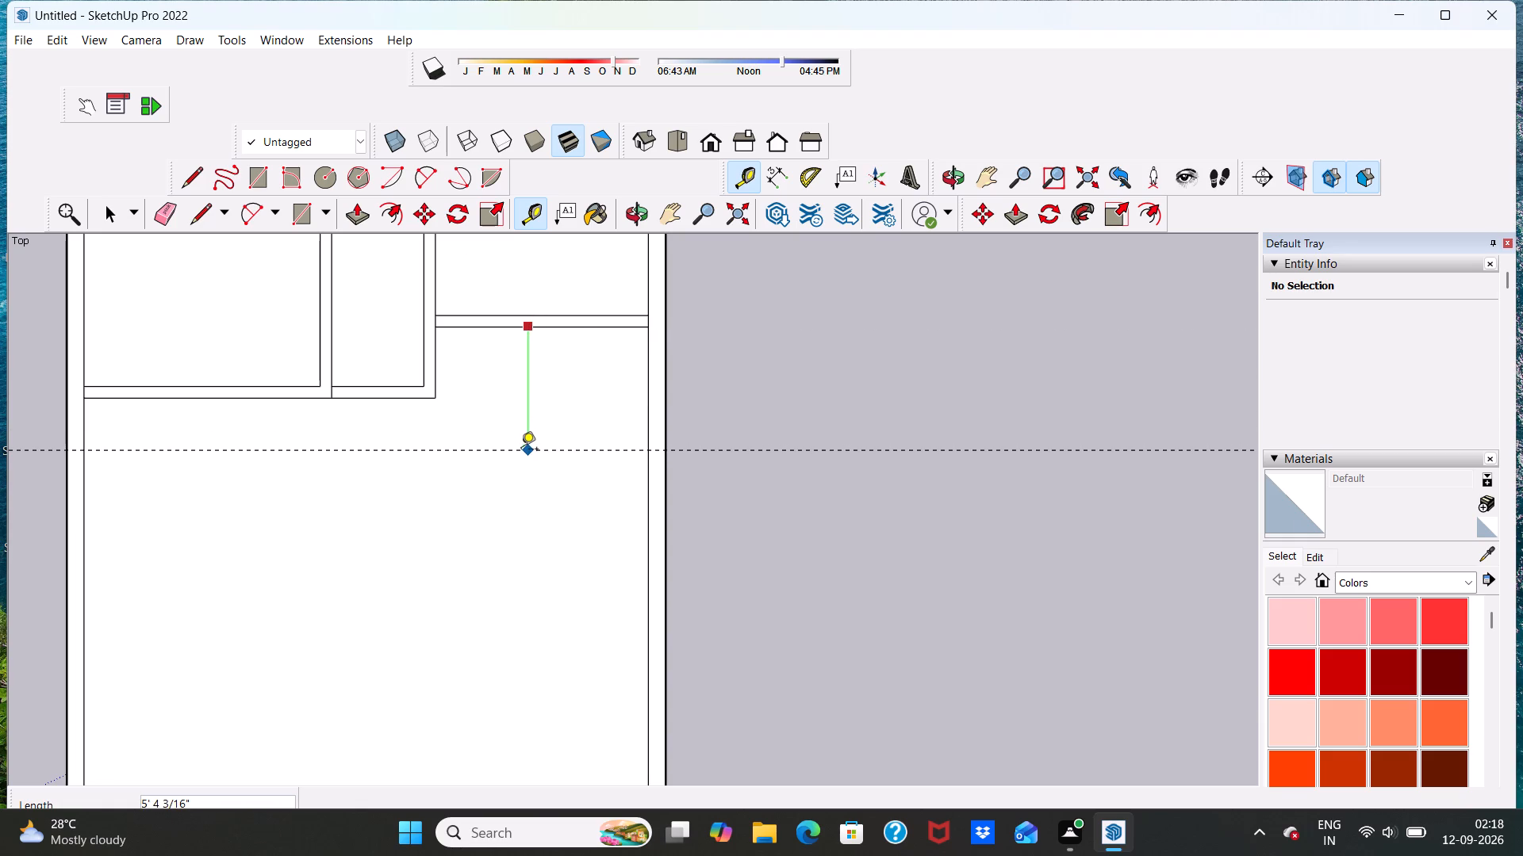
text(4')
key(Return)
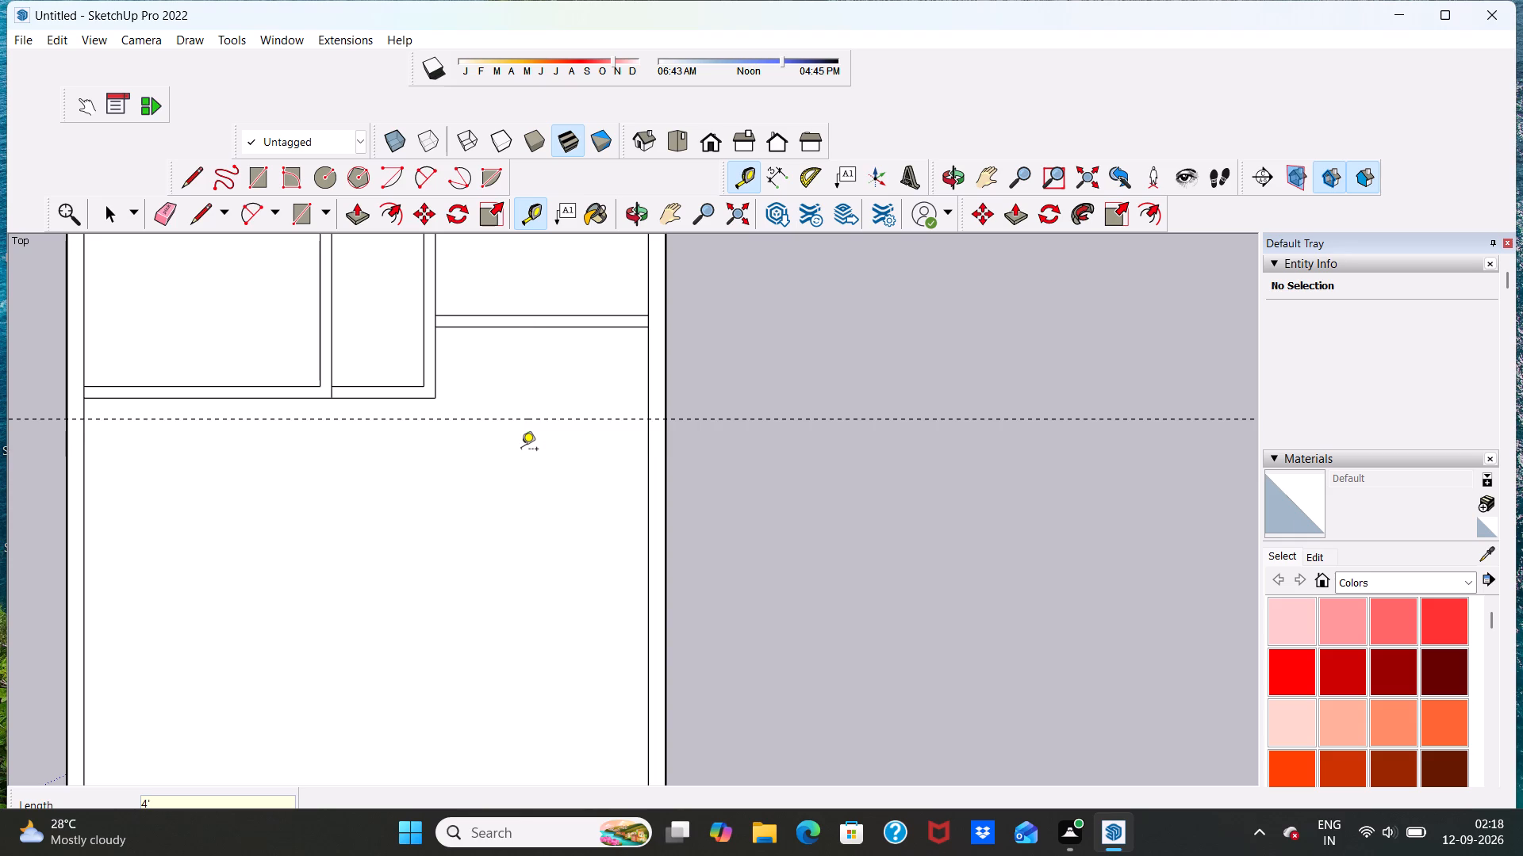
click(549, 421)
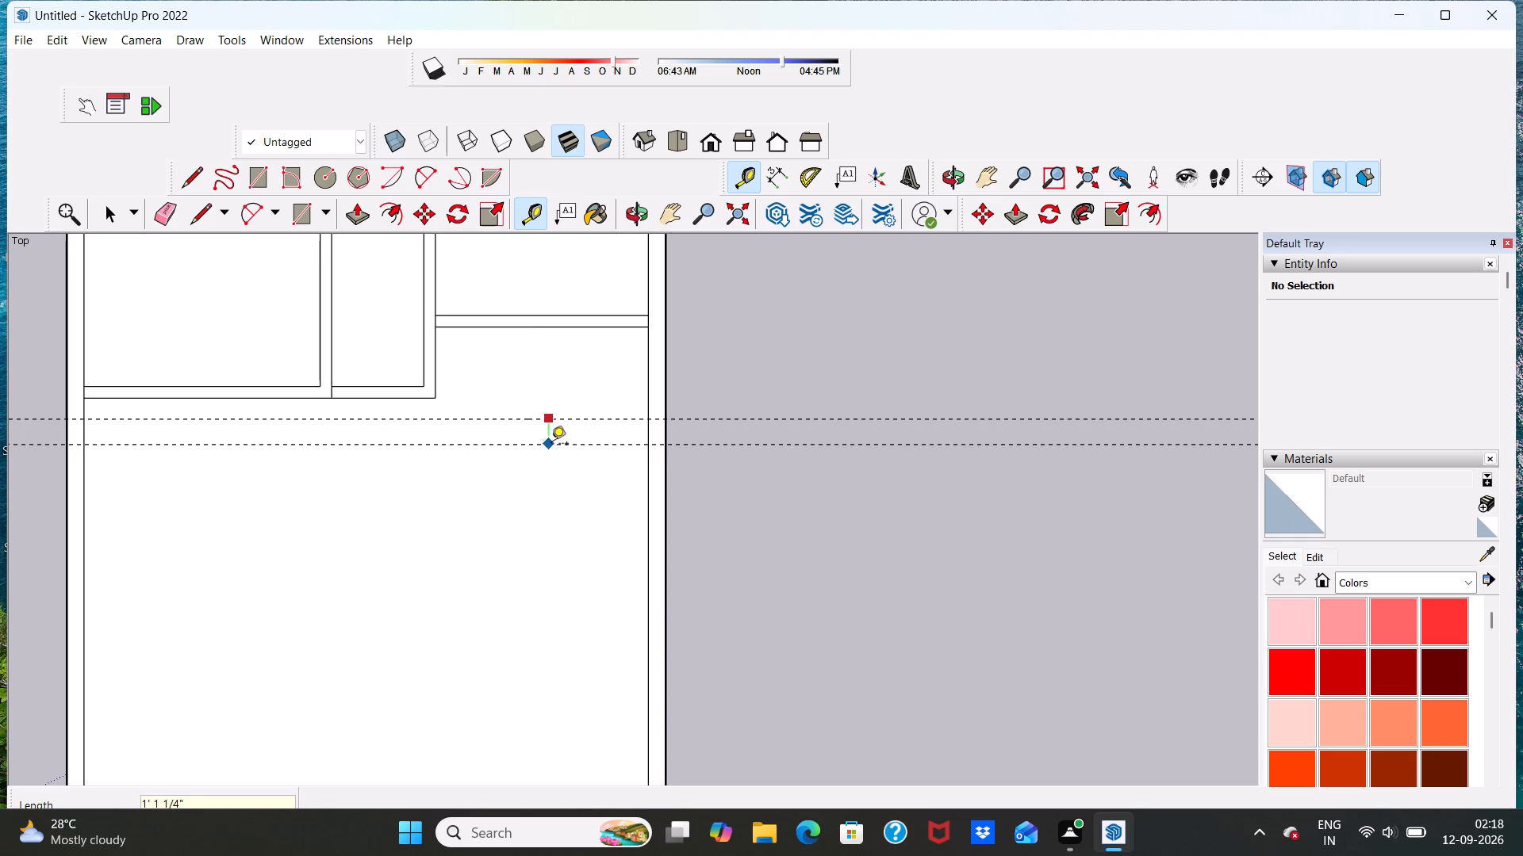
text(6")
key(Return)
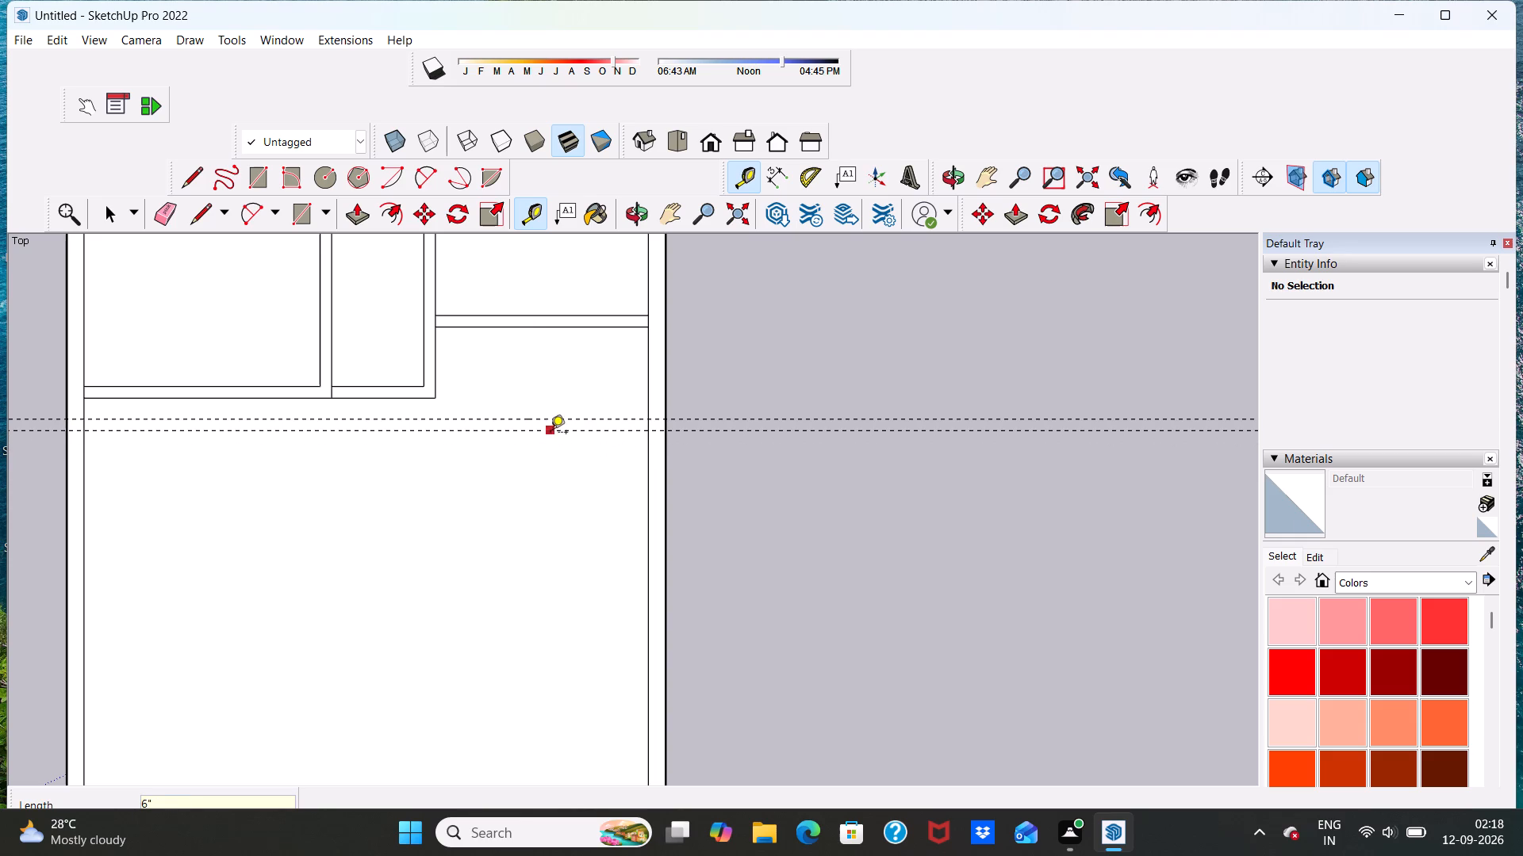
Place a vertical guide 5' in from the right outer wall's inner edge, and a second guide 6" further left.
click(647, 372)
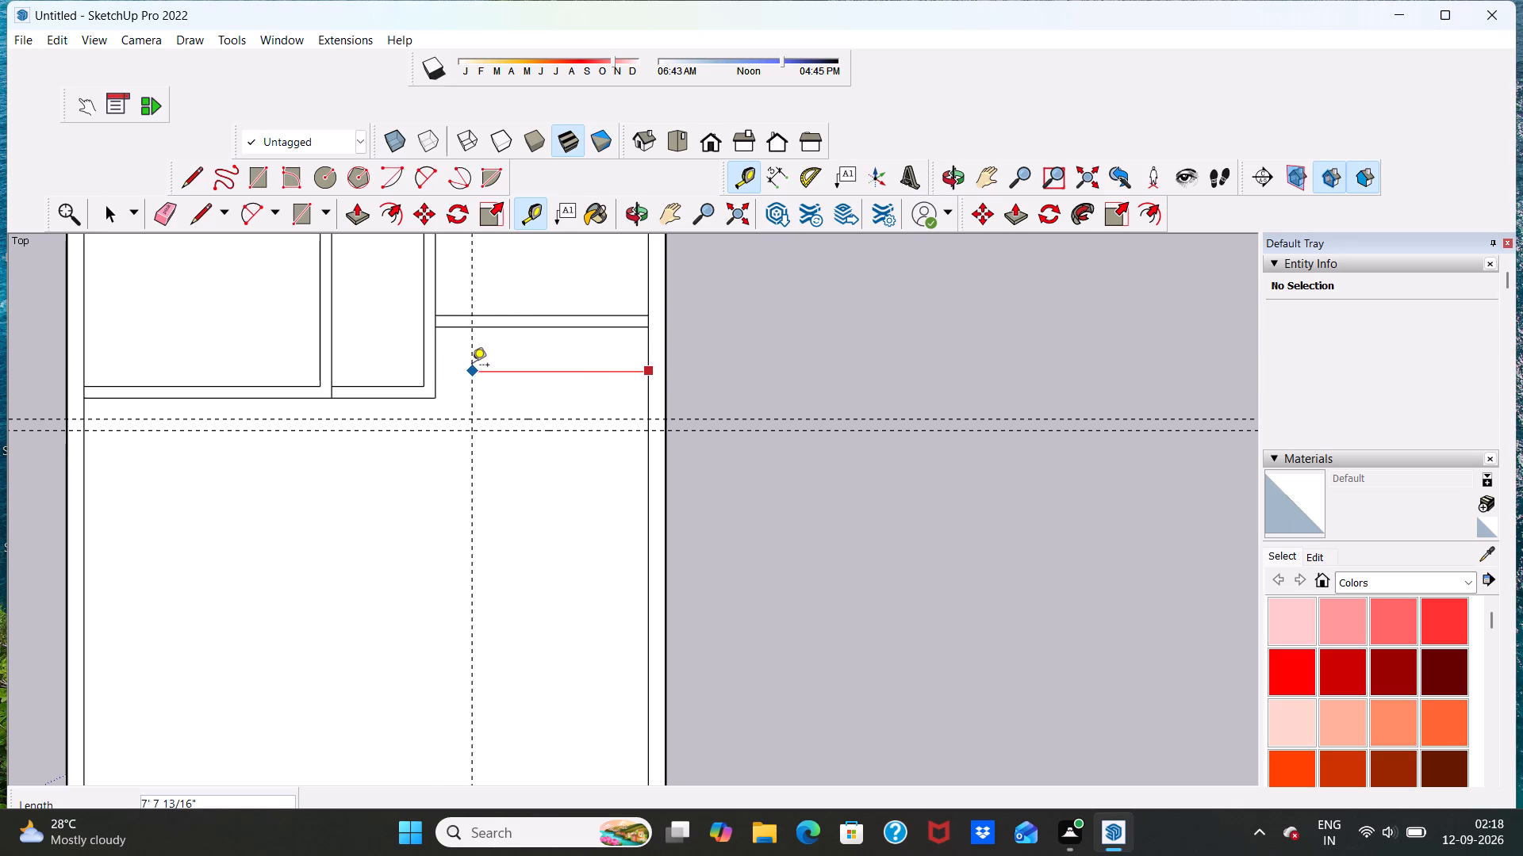
text(5')
key(Return)
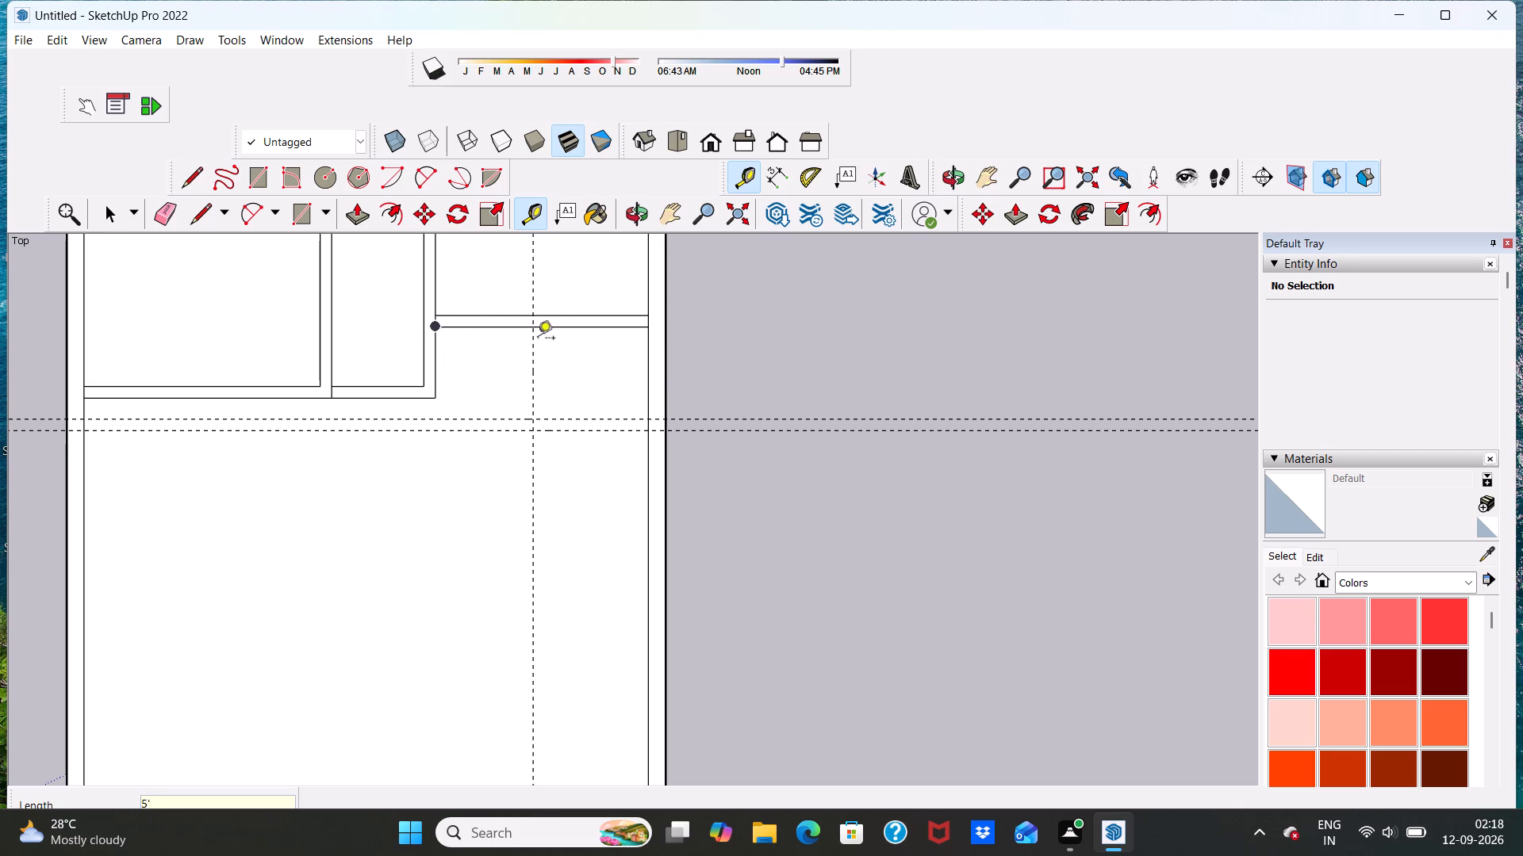
click(532, 383)
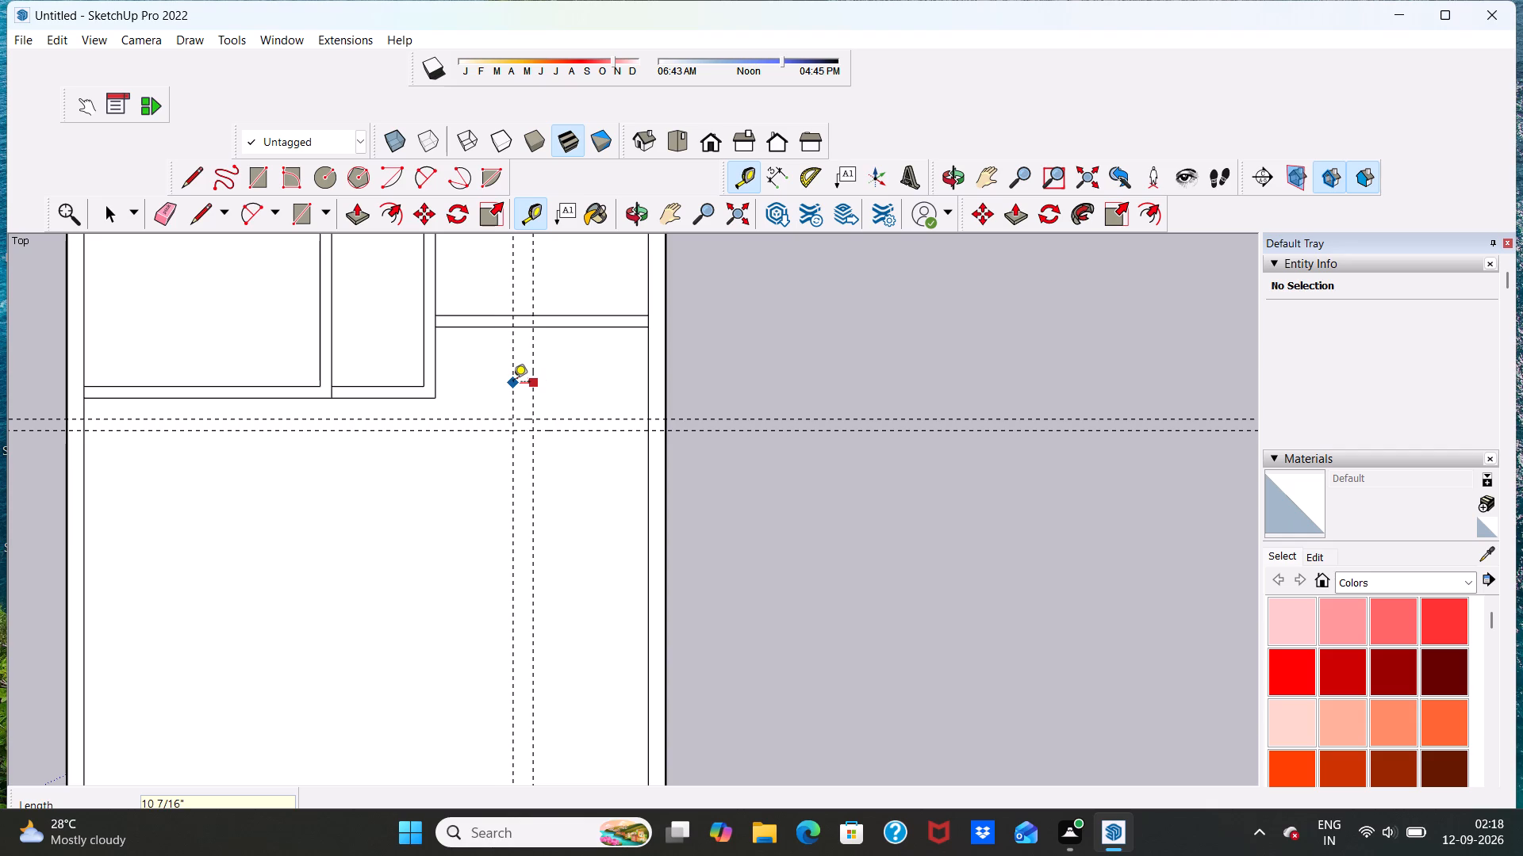
text(6")
key(Return)
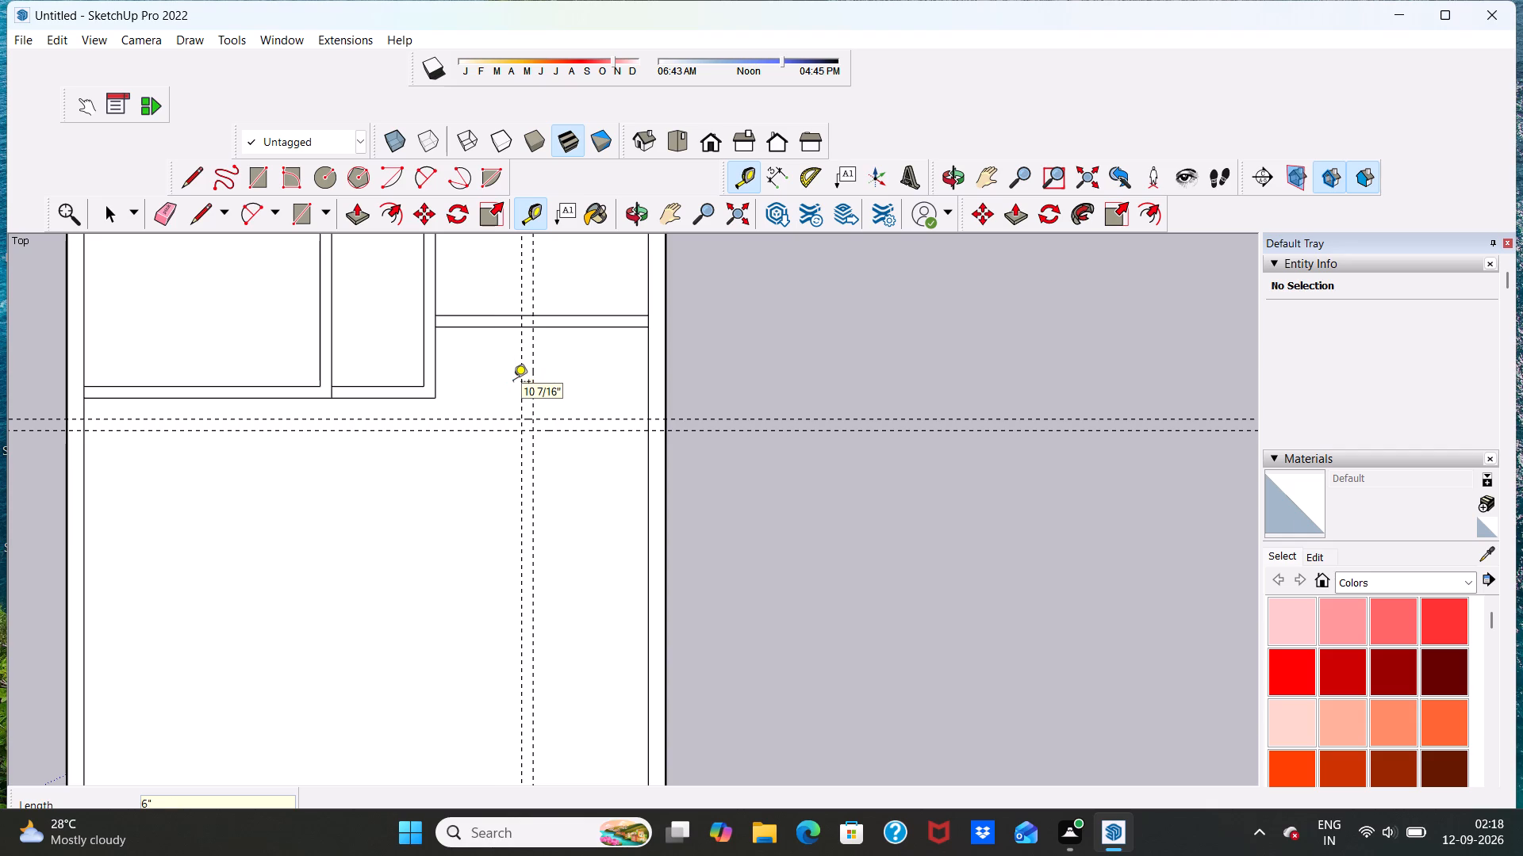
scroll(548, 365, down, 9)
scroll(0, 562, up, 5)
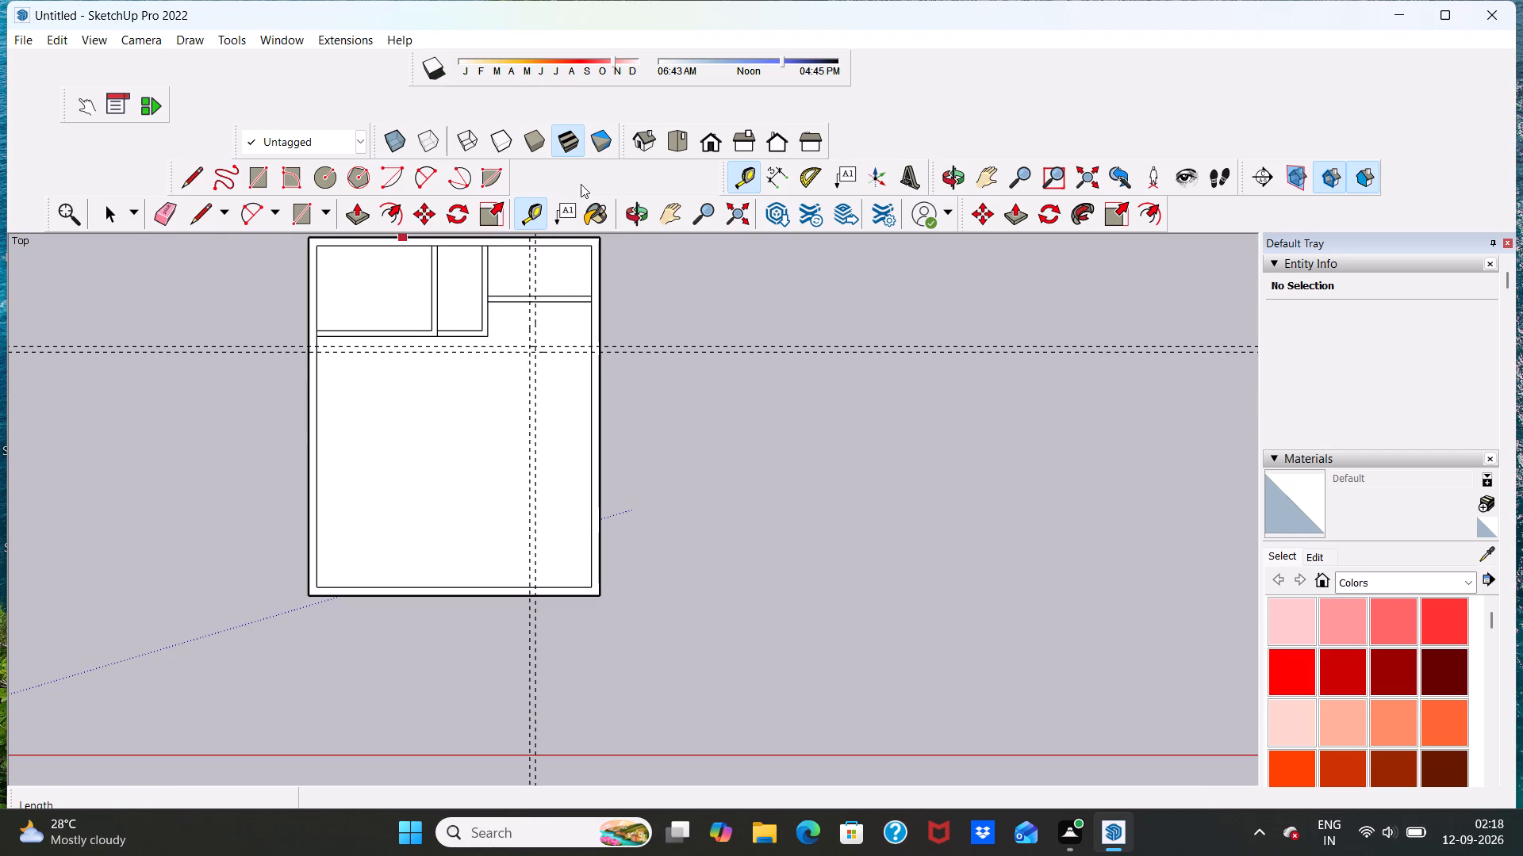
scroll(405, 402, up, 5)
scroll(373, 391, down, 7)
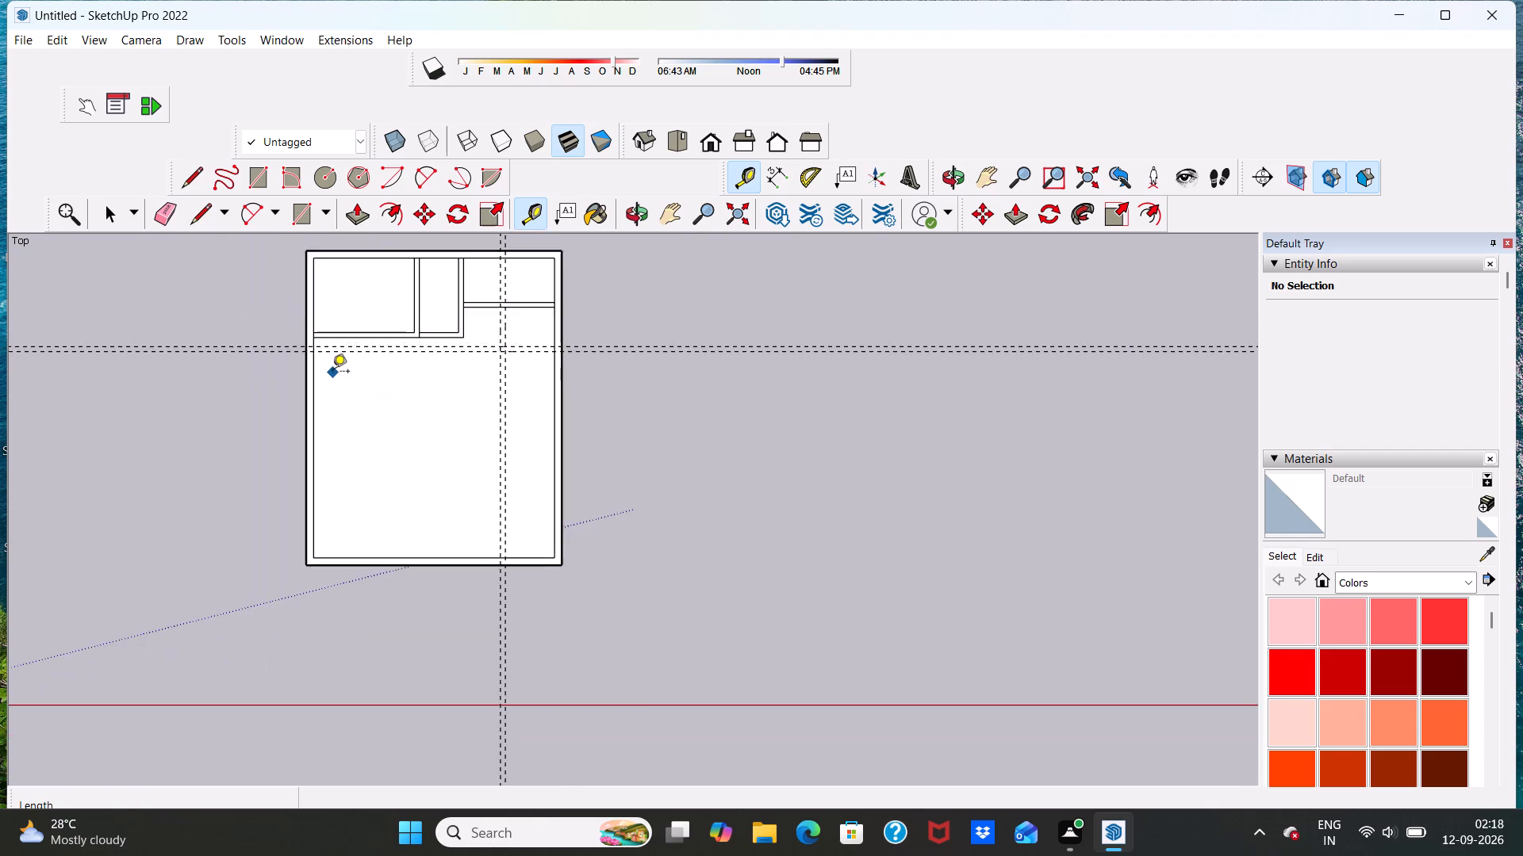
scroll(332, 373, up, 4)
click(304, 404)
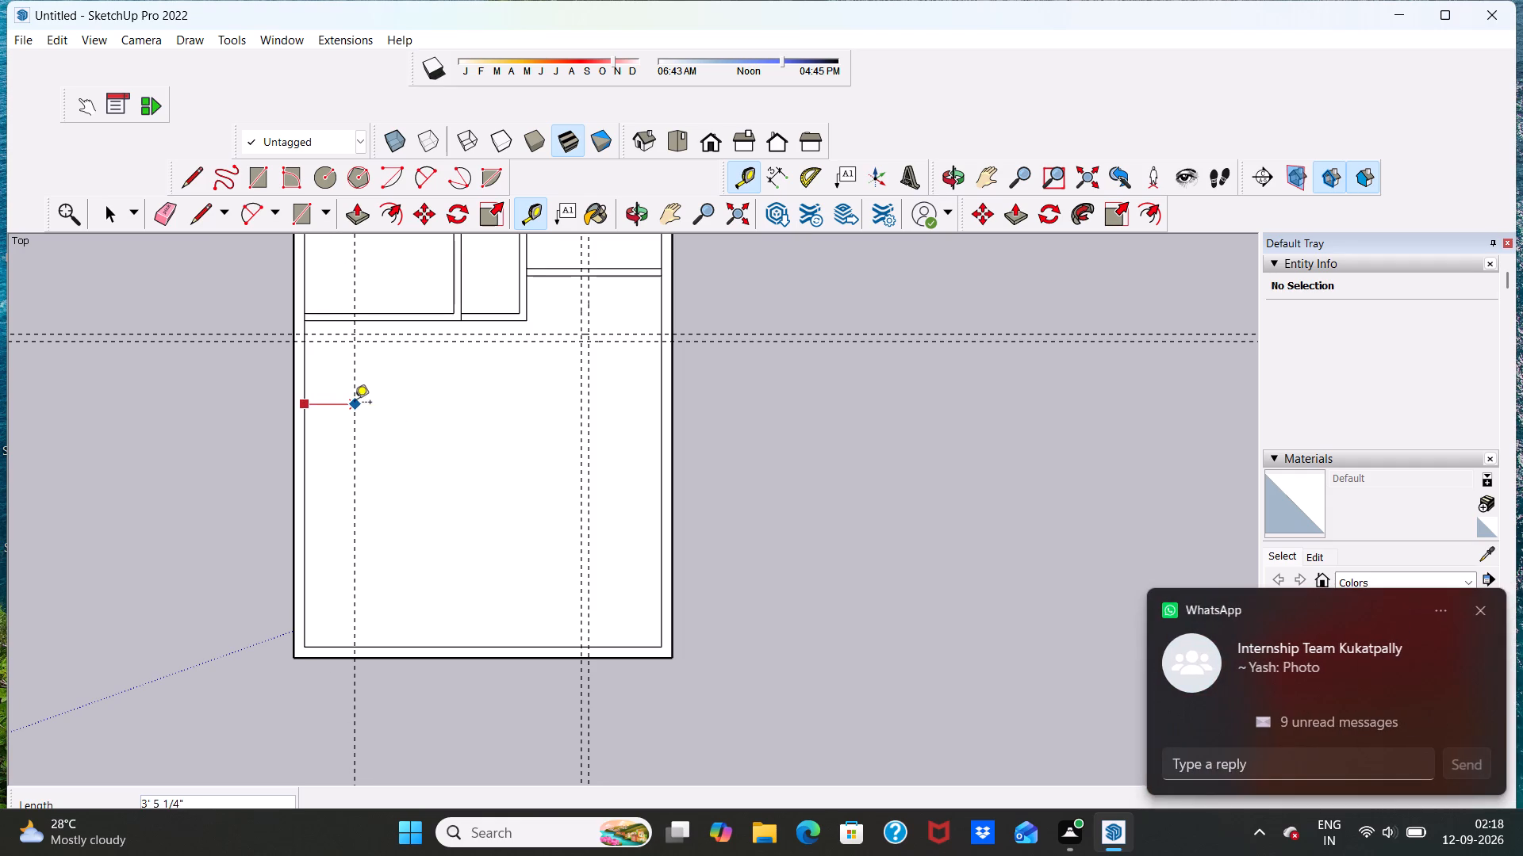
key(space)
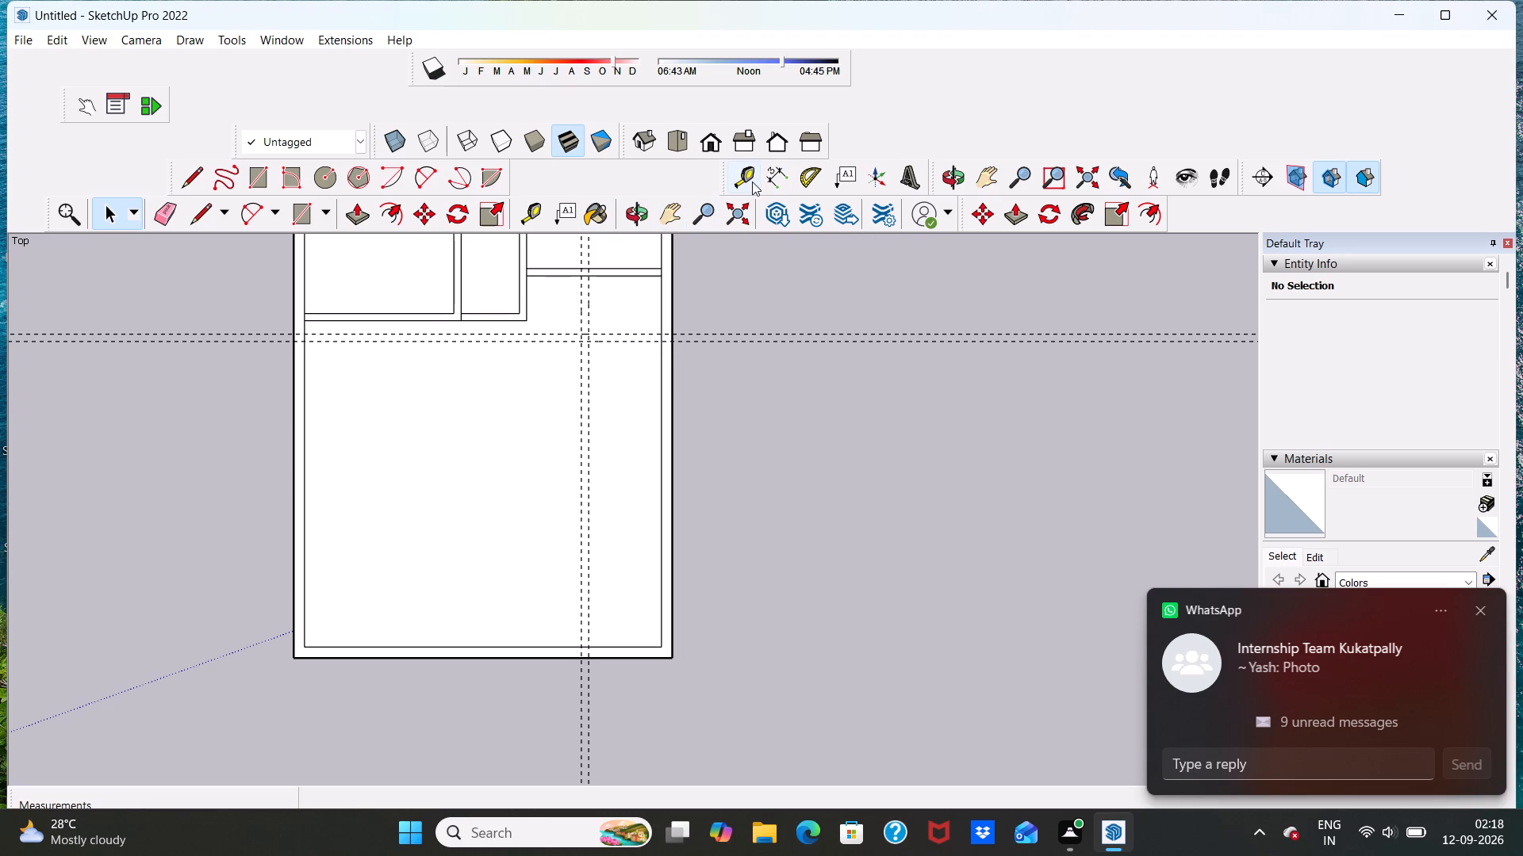
Place a horizontal guide 8' below the lower existing horizontal guide, and a second guide 6" below it.
click(750, 182)
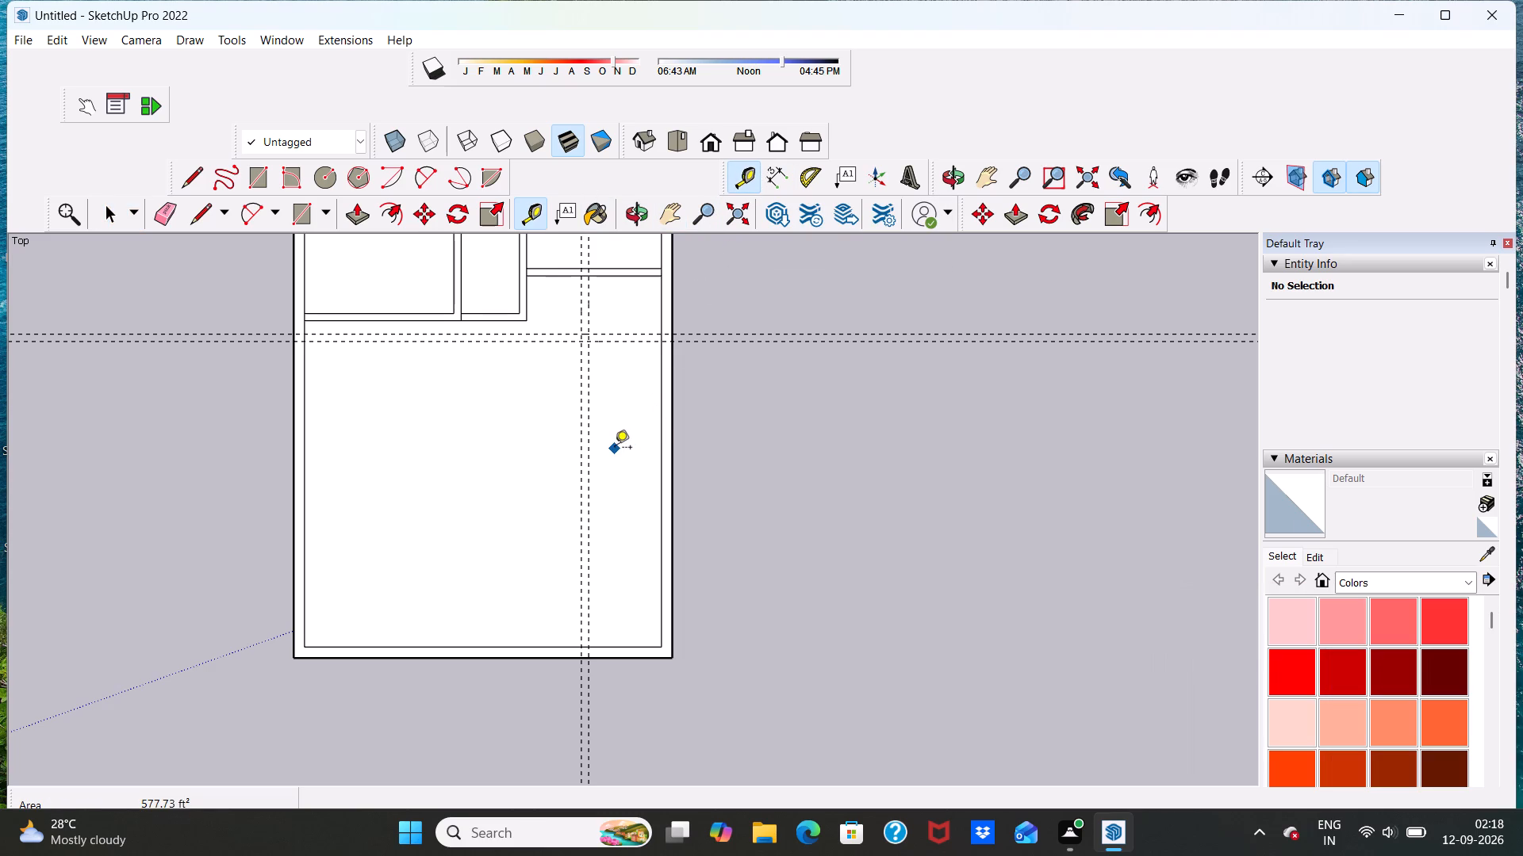
click(603, 346)
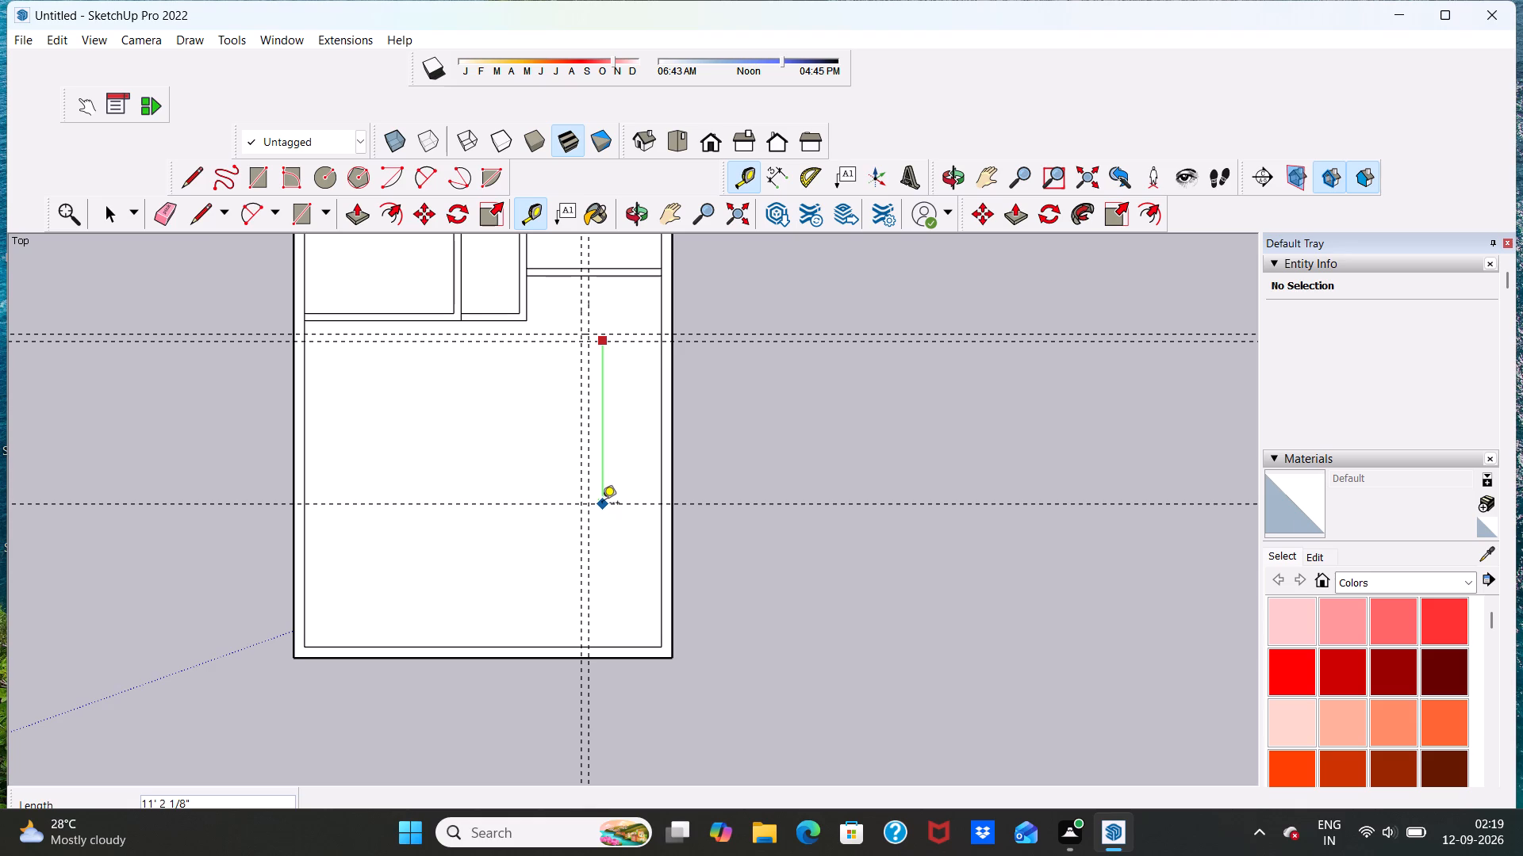
text(8')
key(Return)
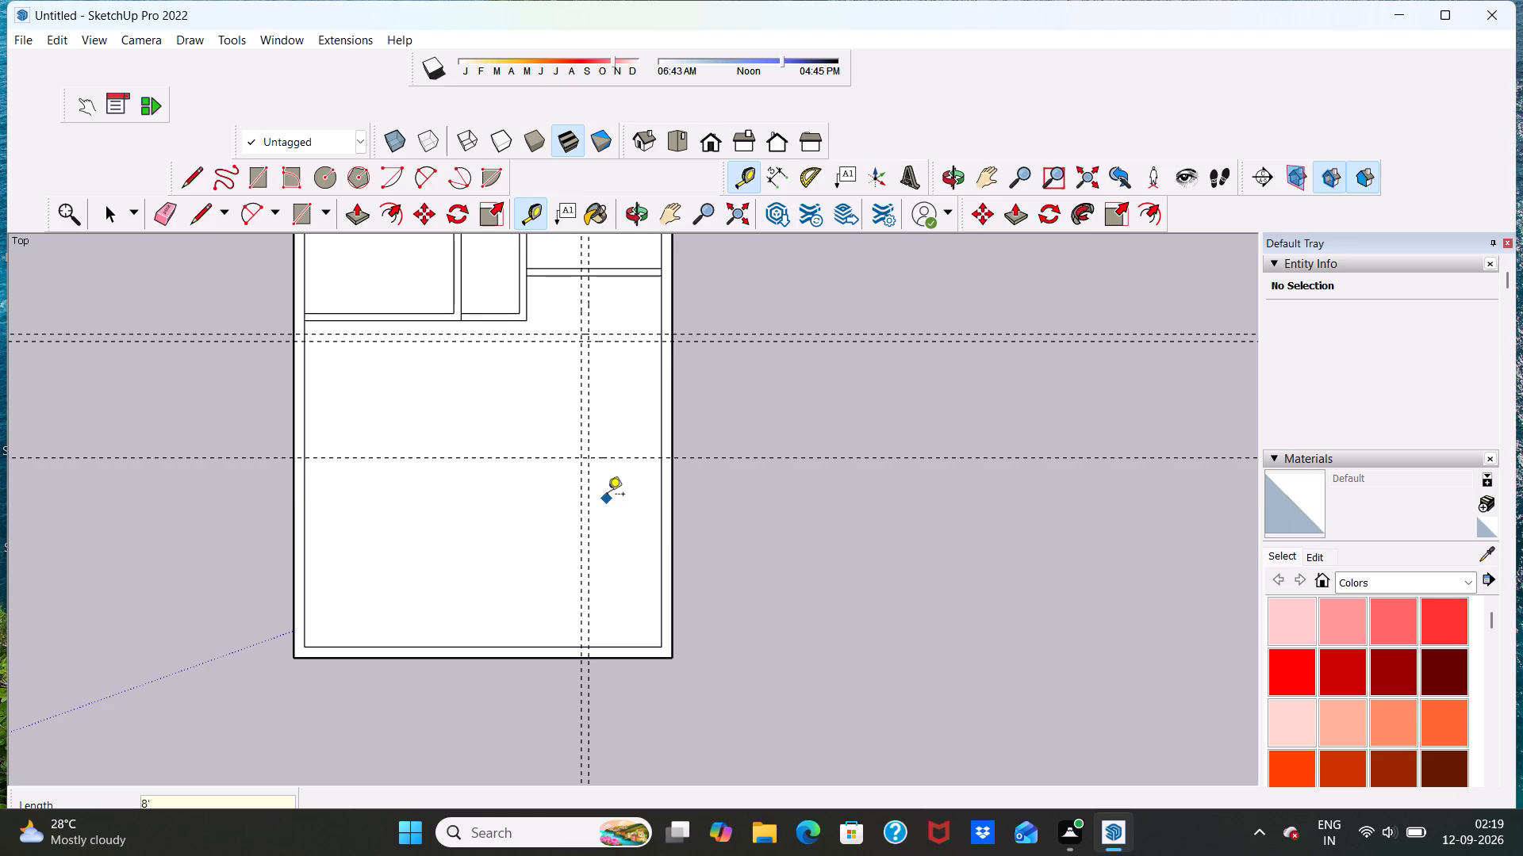
click(627, 455)
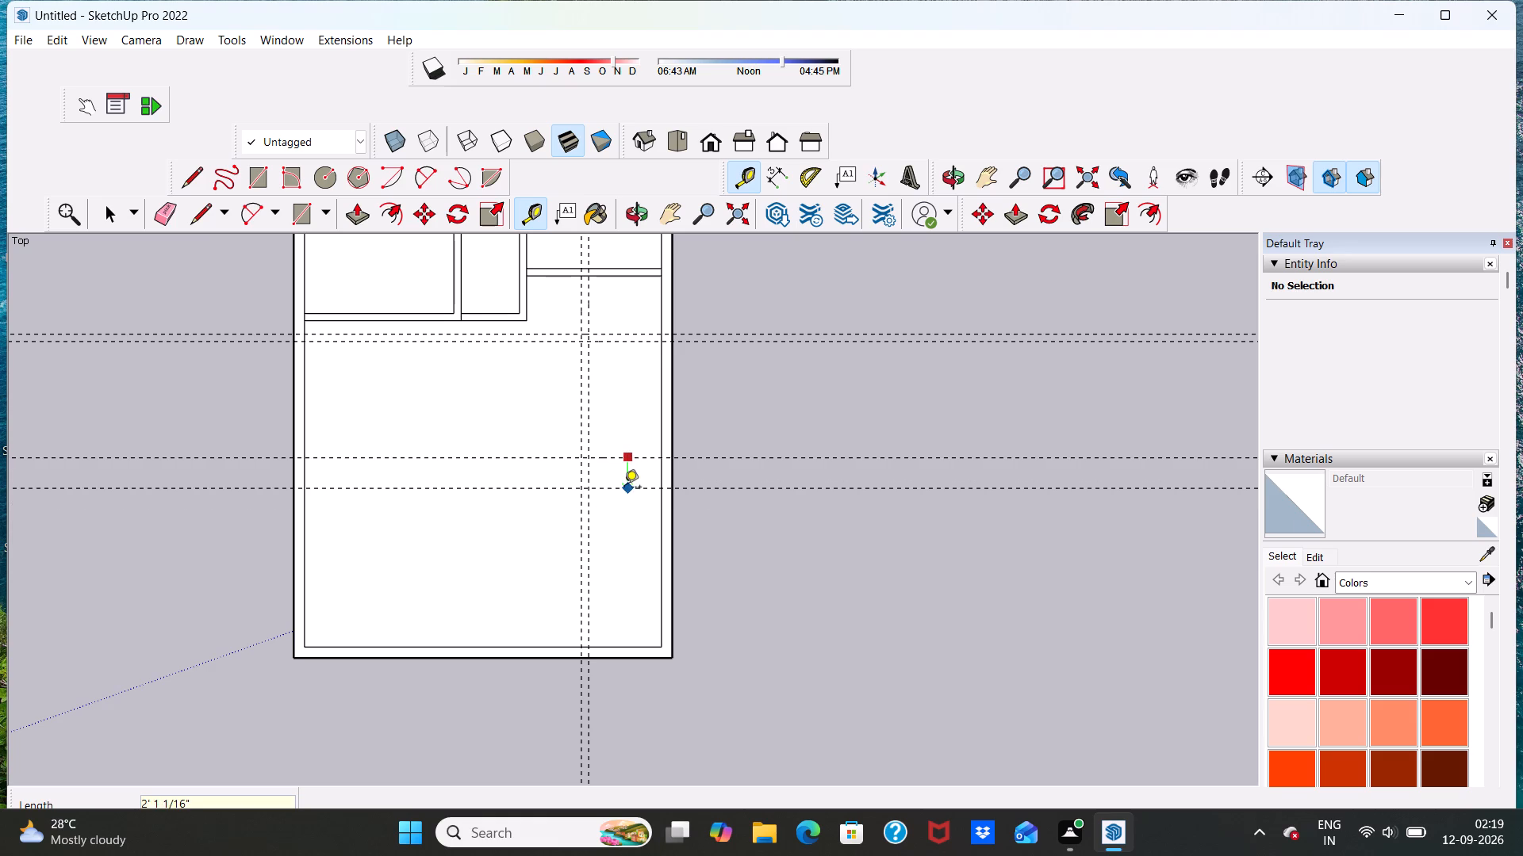
text(6")
key(Return)
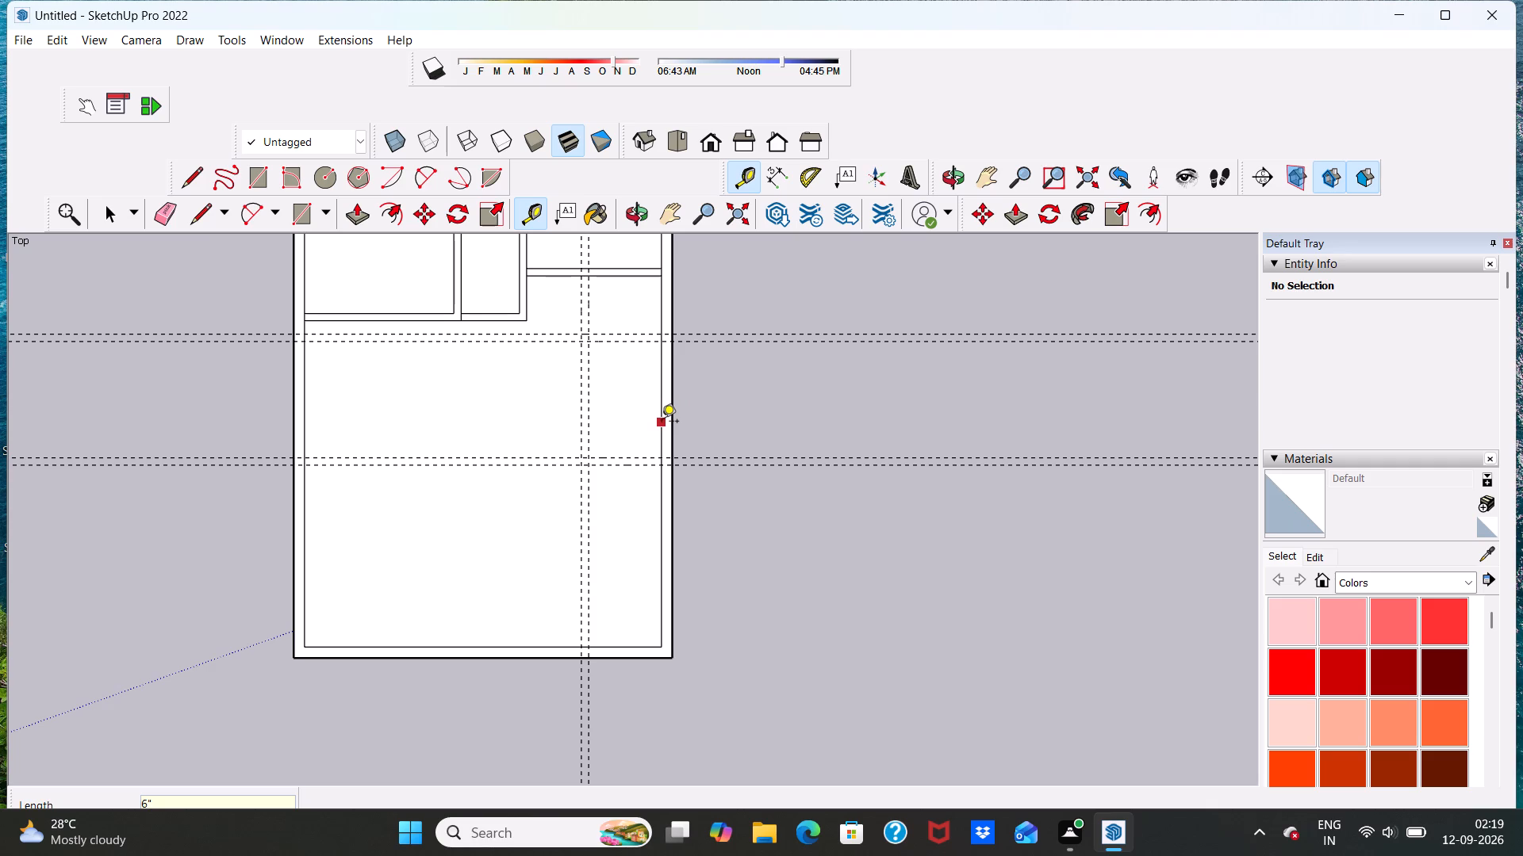
key(space)
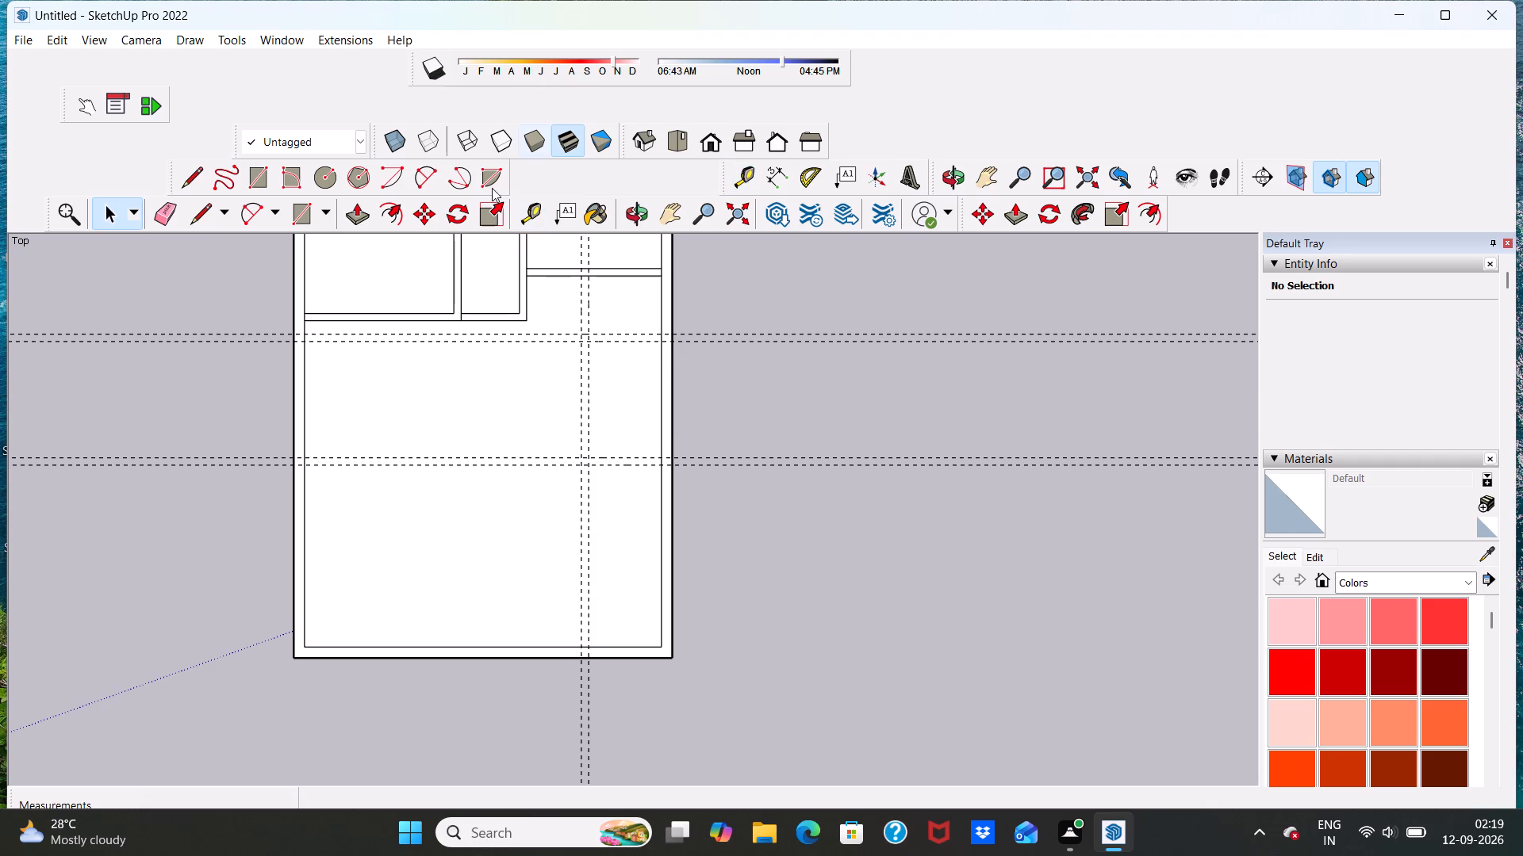
Draw the small room's outer wall lines along the left vertical and lower horizontal guides, ending 5'6" across at the inner right edge.
click(186, 172)
scroll(593, 302, up, 5)
click(576, 262)
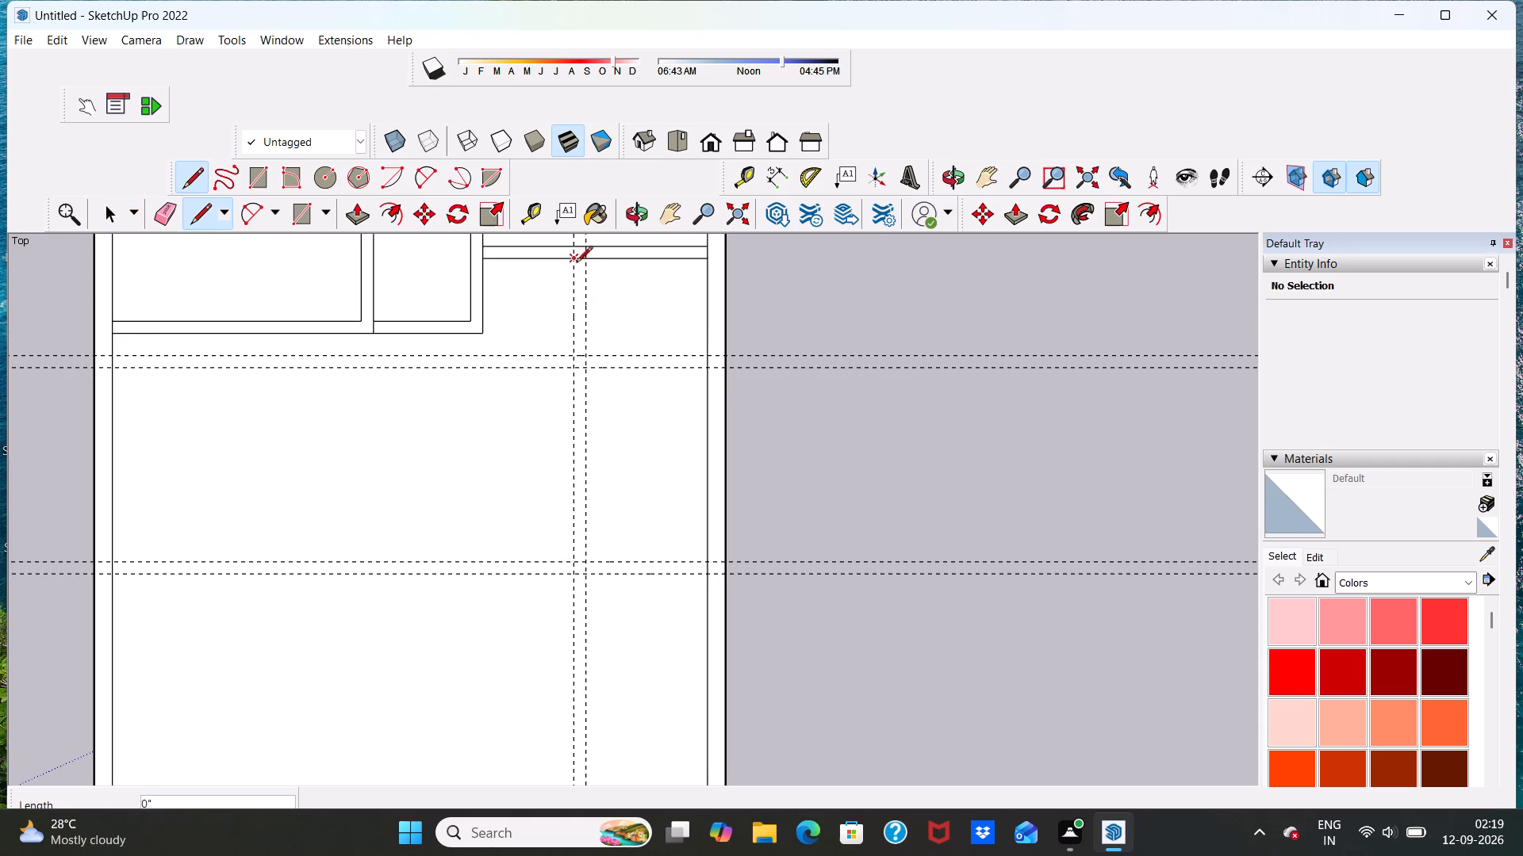
click(571, 373)
click(700, 376)
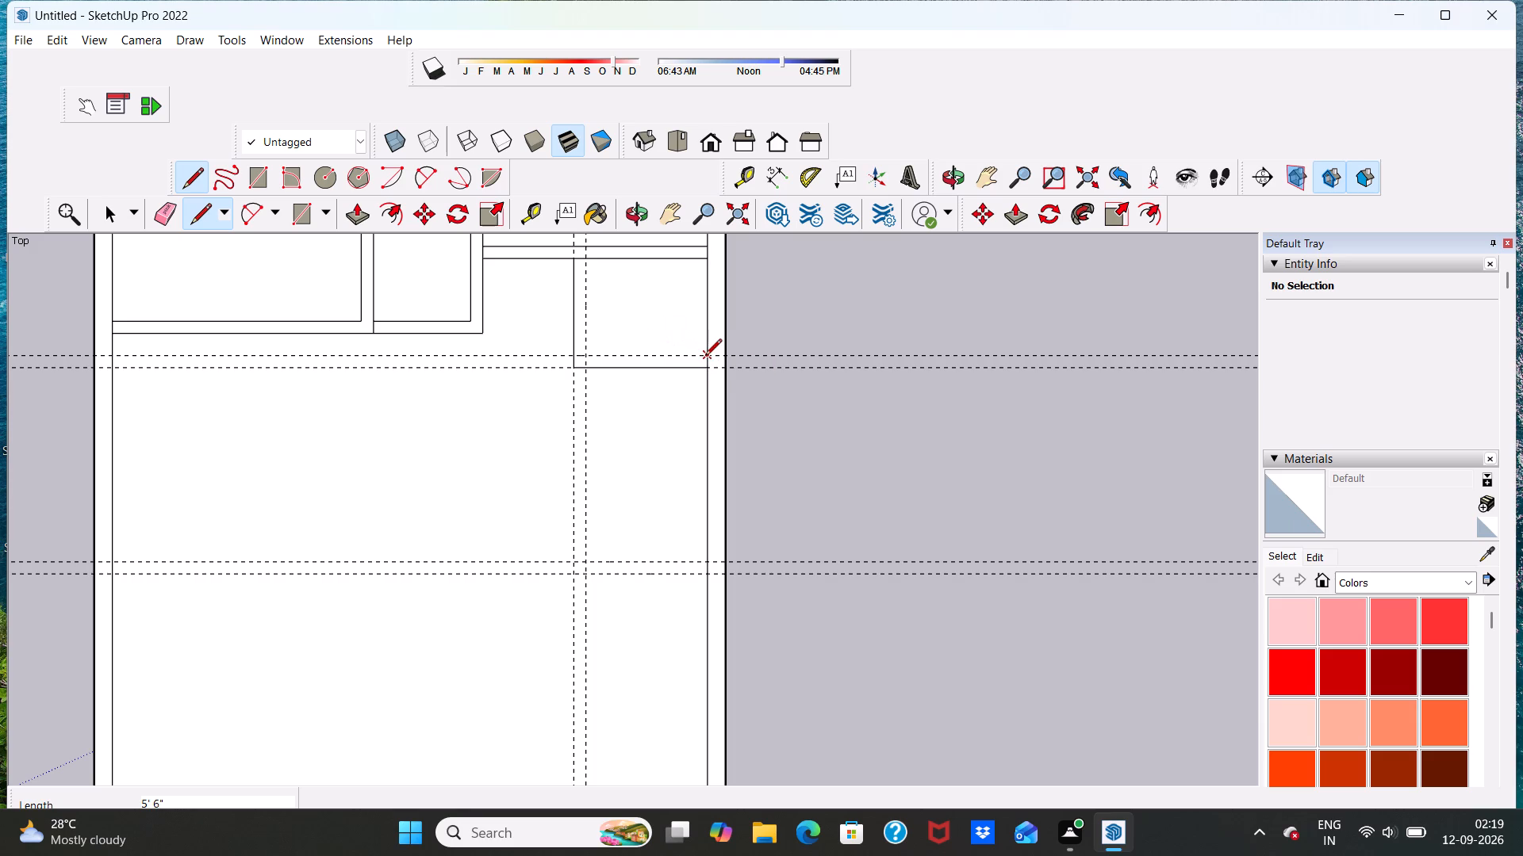
Draw the small room's inner wall lines along the guides, 5' across from the inner right edge and 4' up to the room above.
click(705, 357)
scroll(704, 355, up, 6)
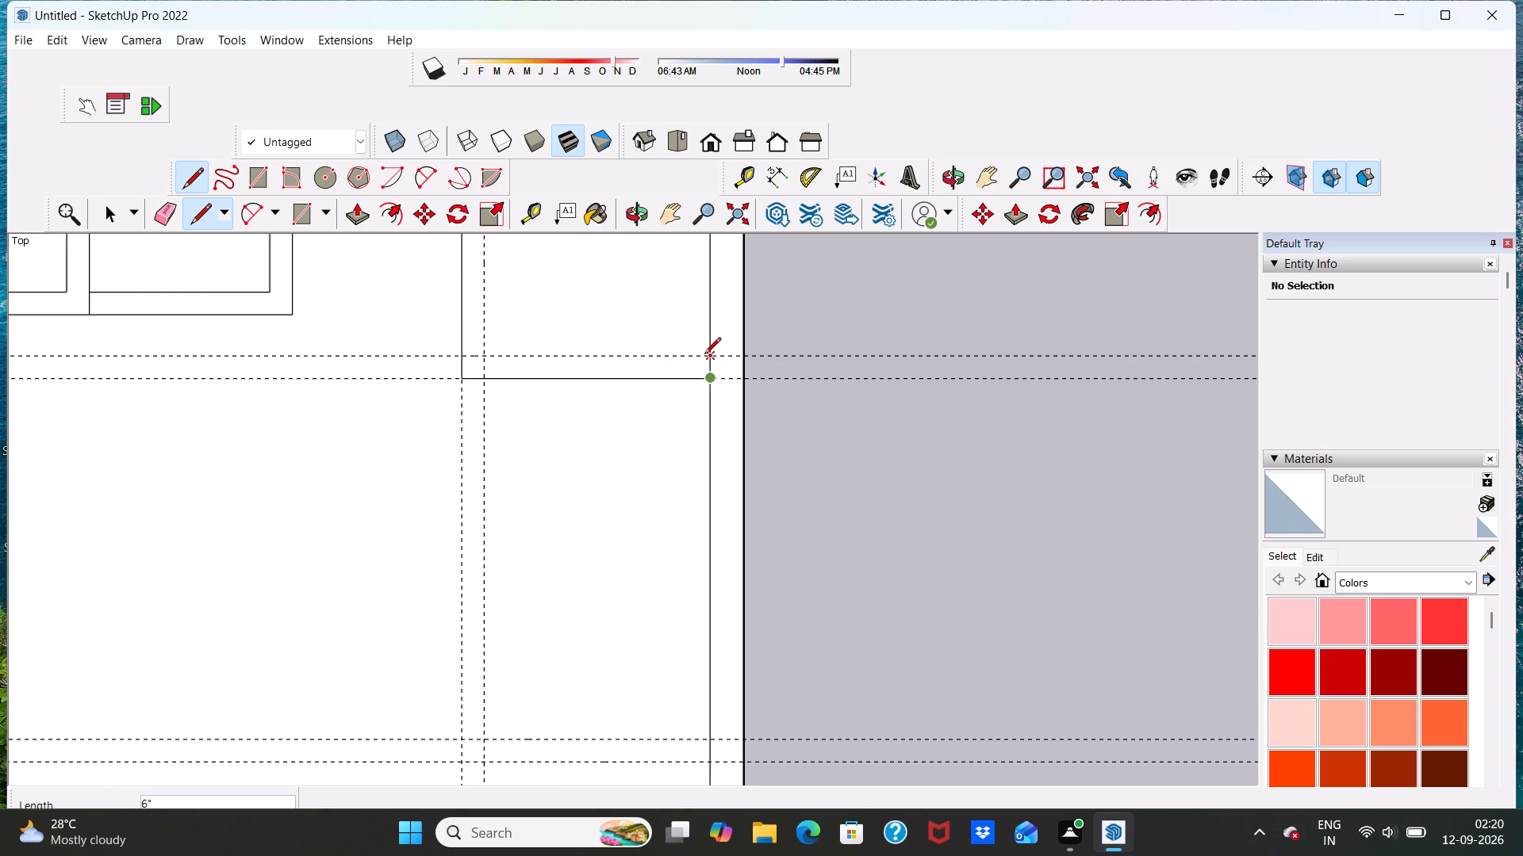
click(704, 355)
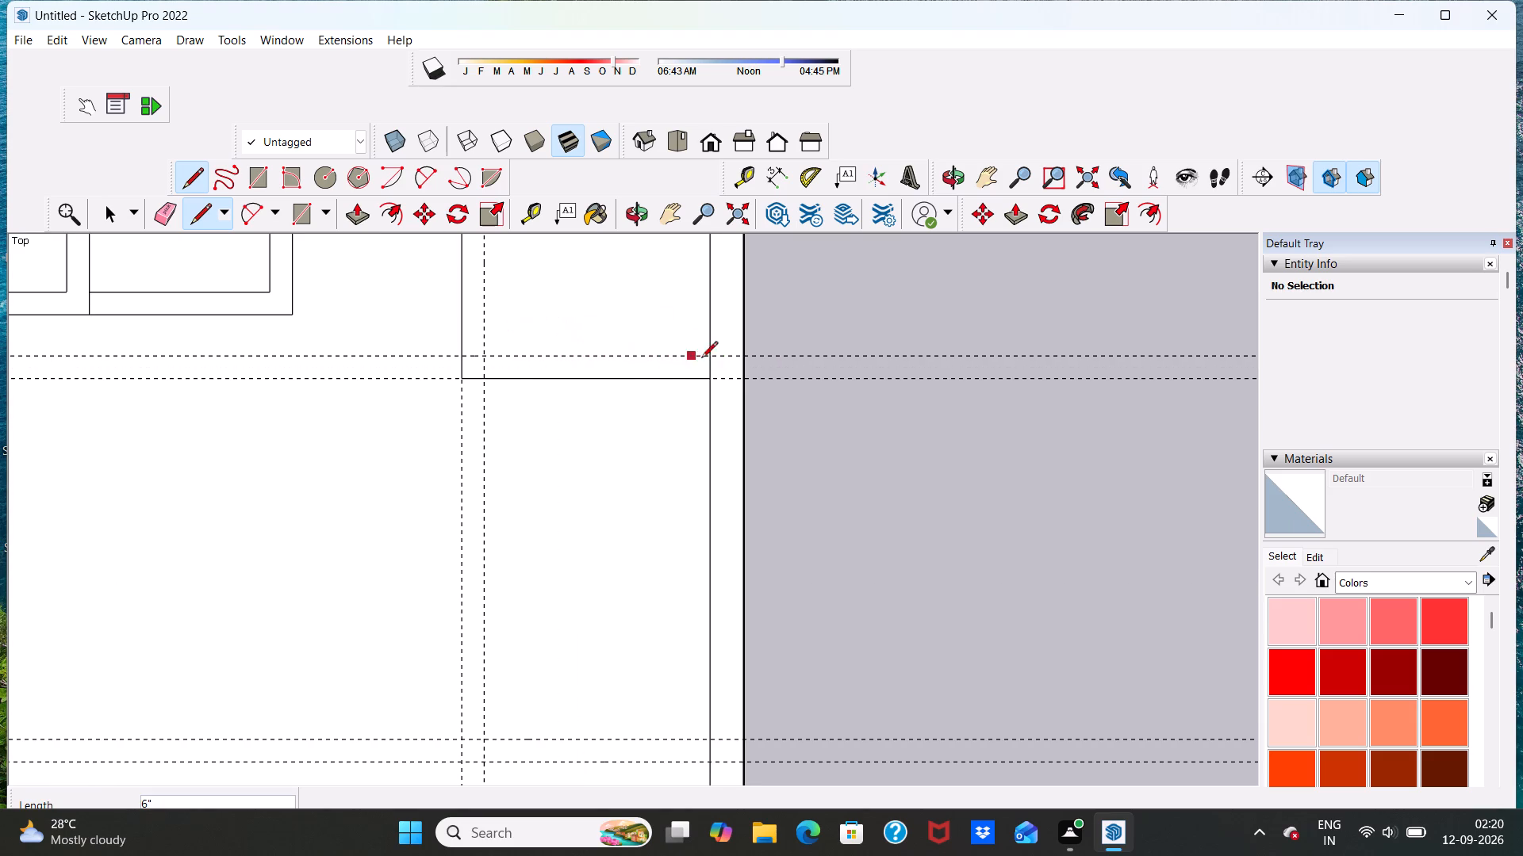
click(711, 358)
click(488, 359)
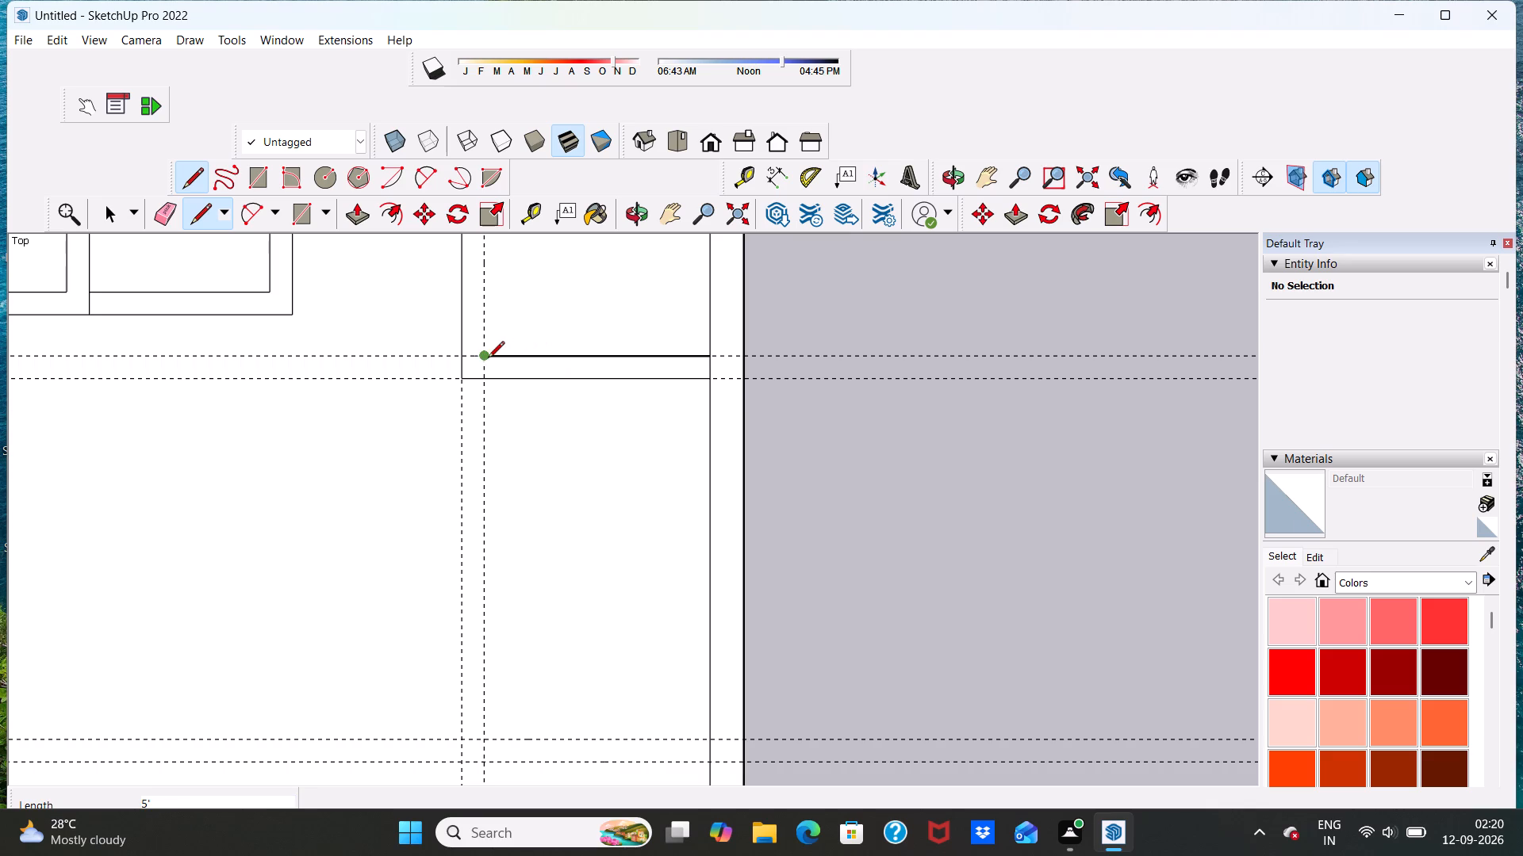
scroll(488, 359, down, 11)
scroll(485, 339, up, 6)
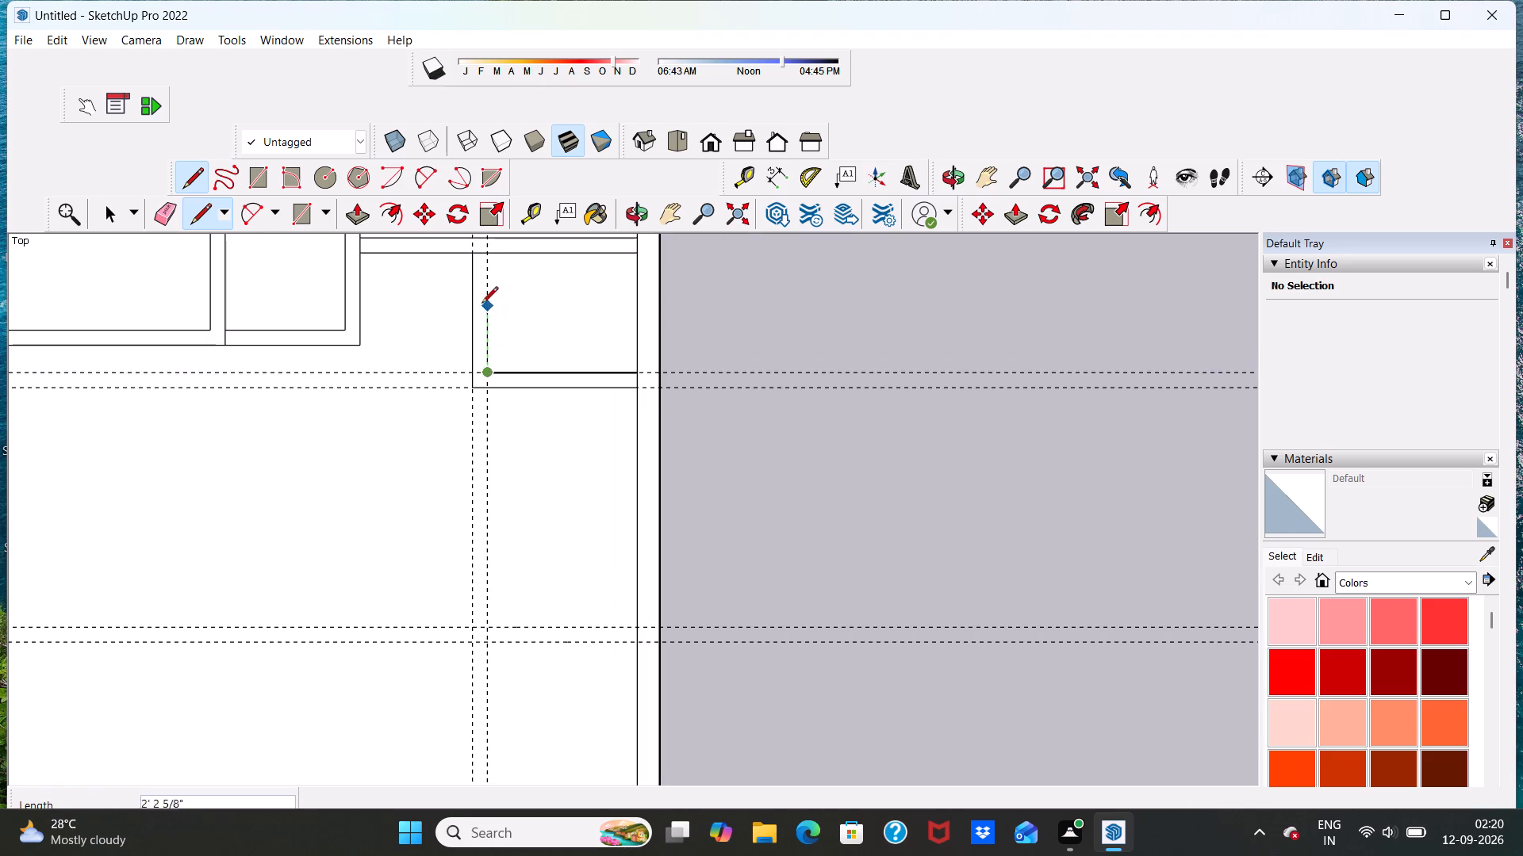
scroll(506, 315, down, 6)
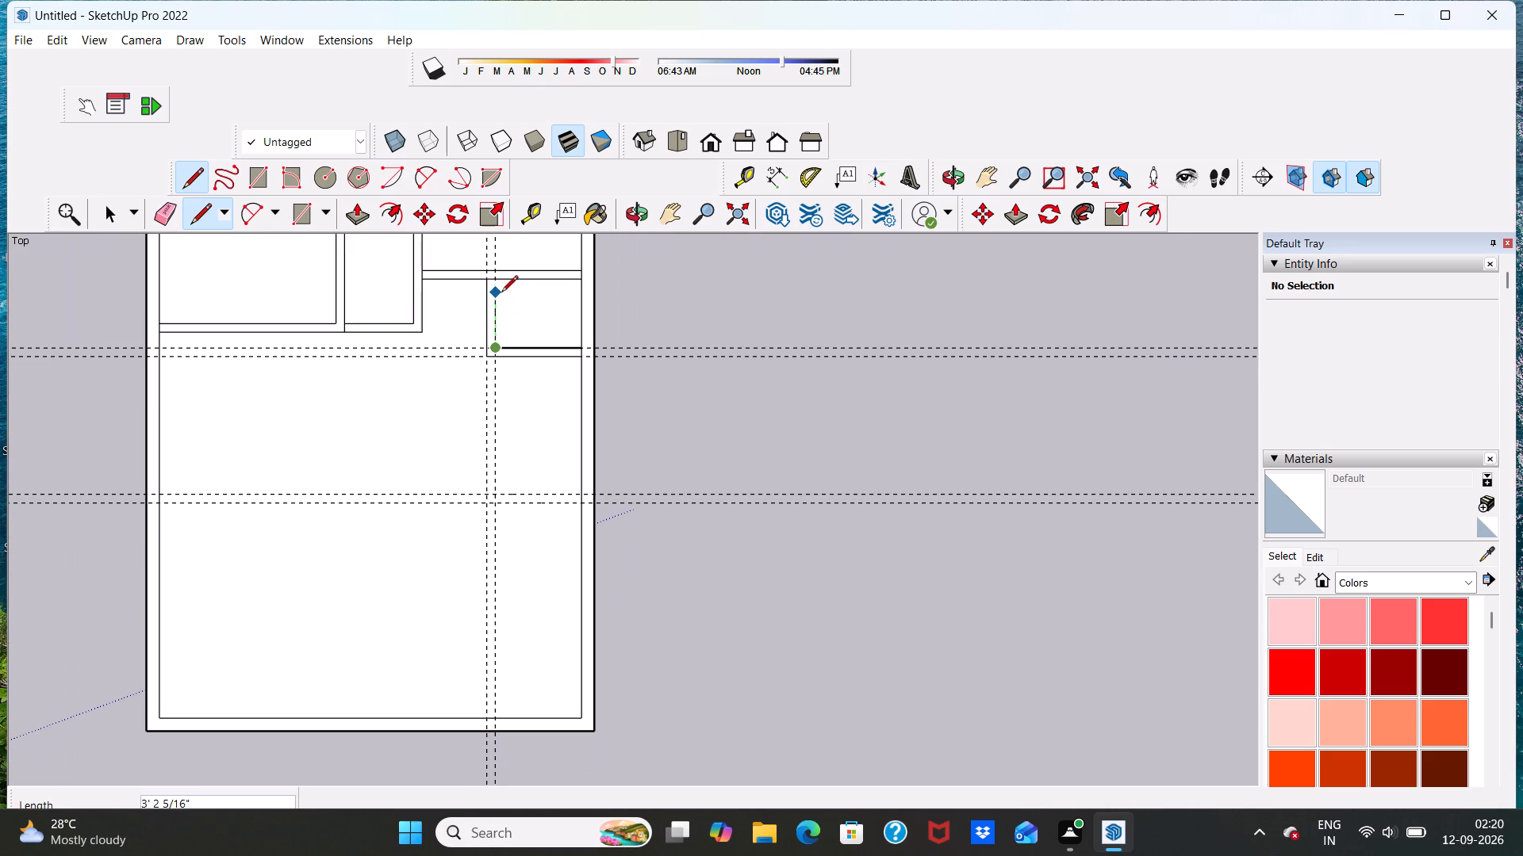
click(501, 282)
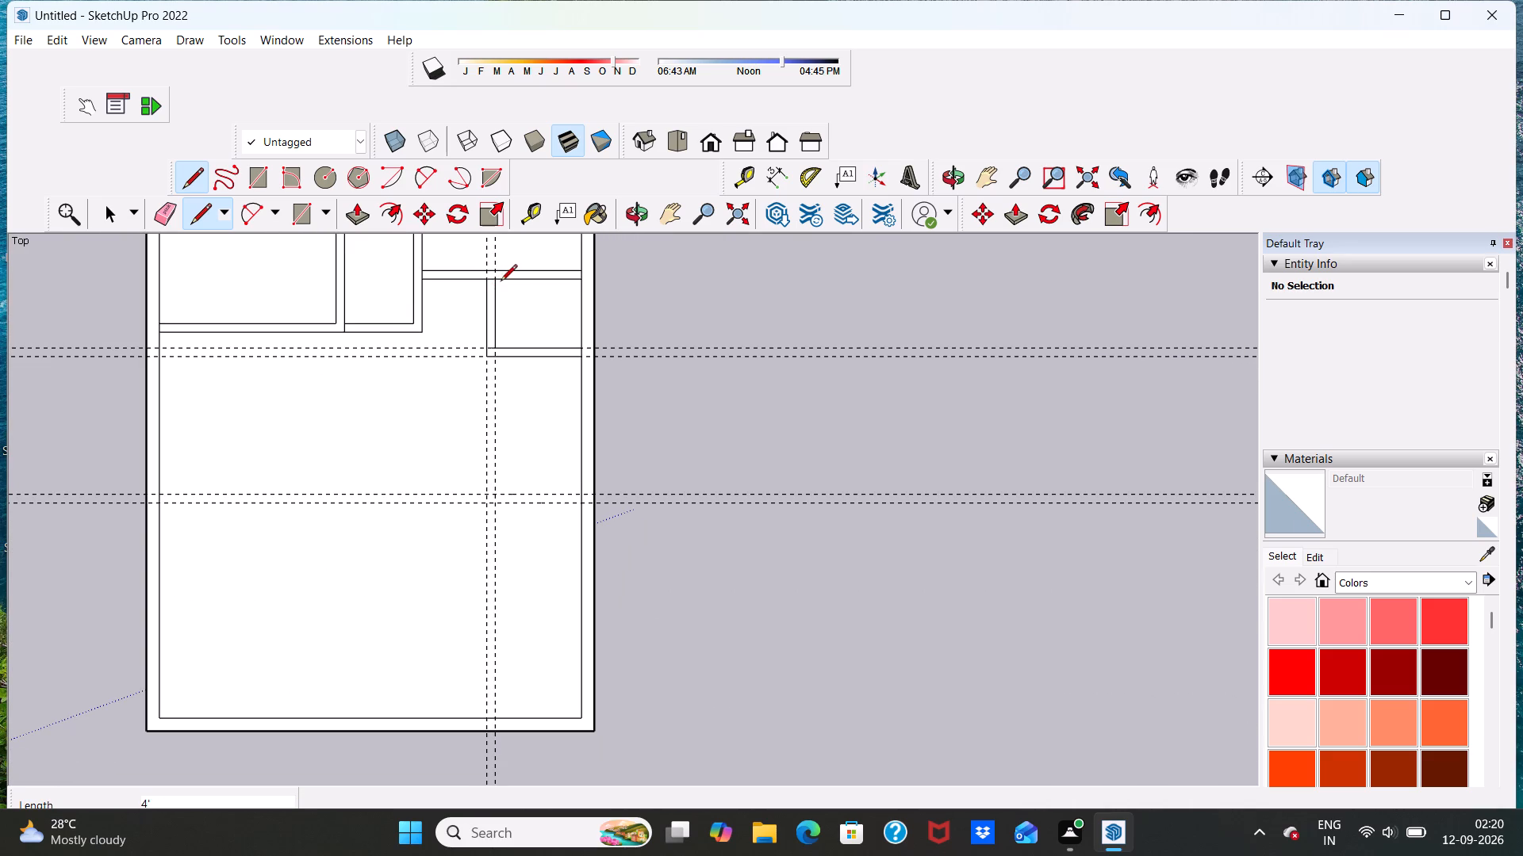
key(space)
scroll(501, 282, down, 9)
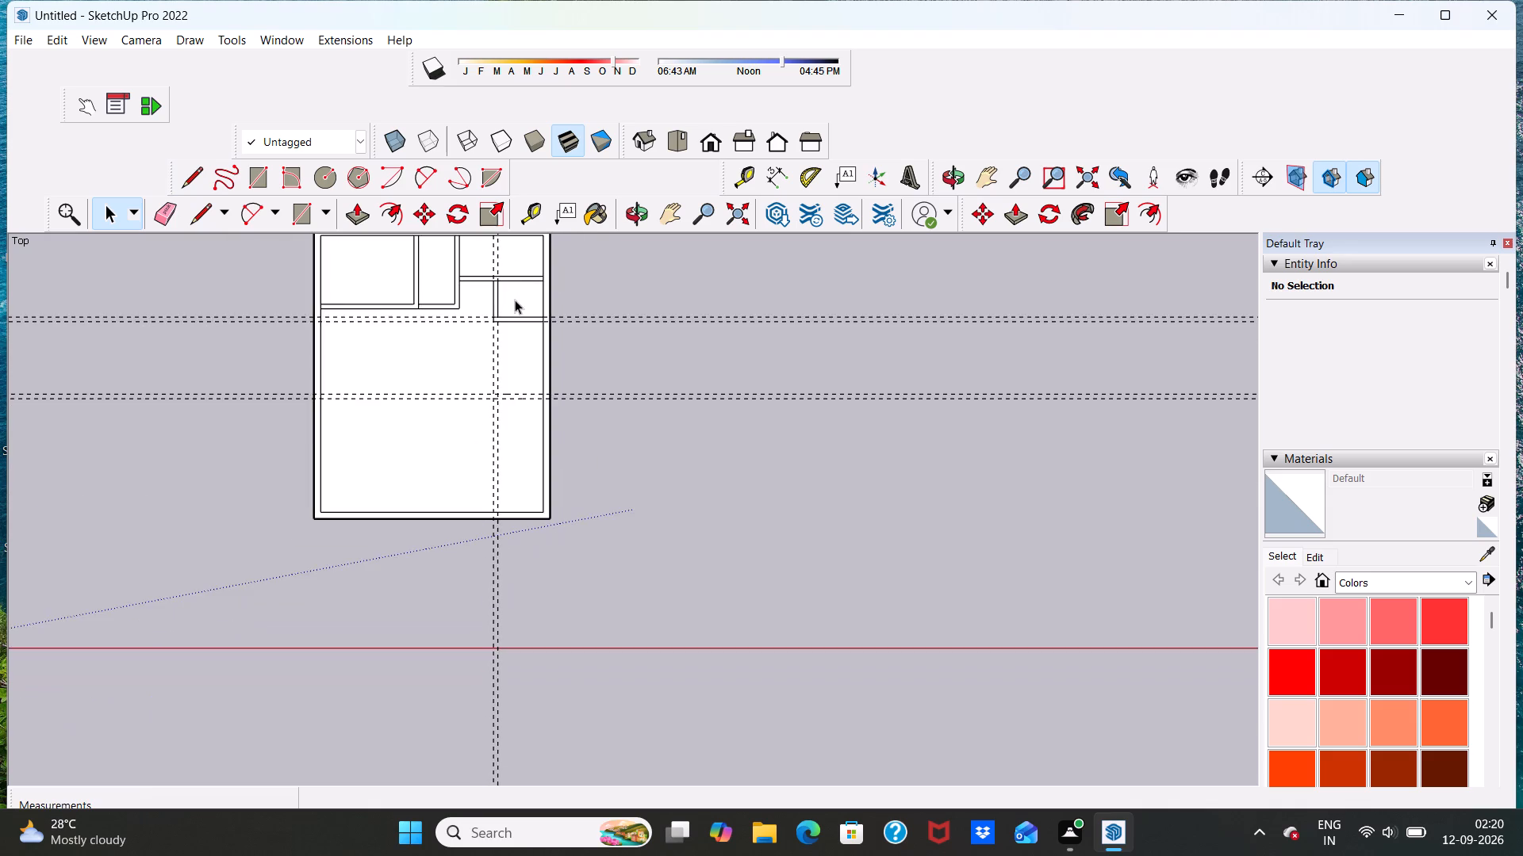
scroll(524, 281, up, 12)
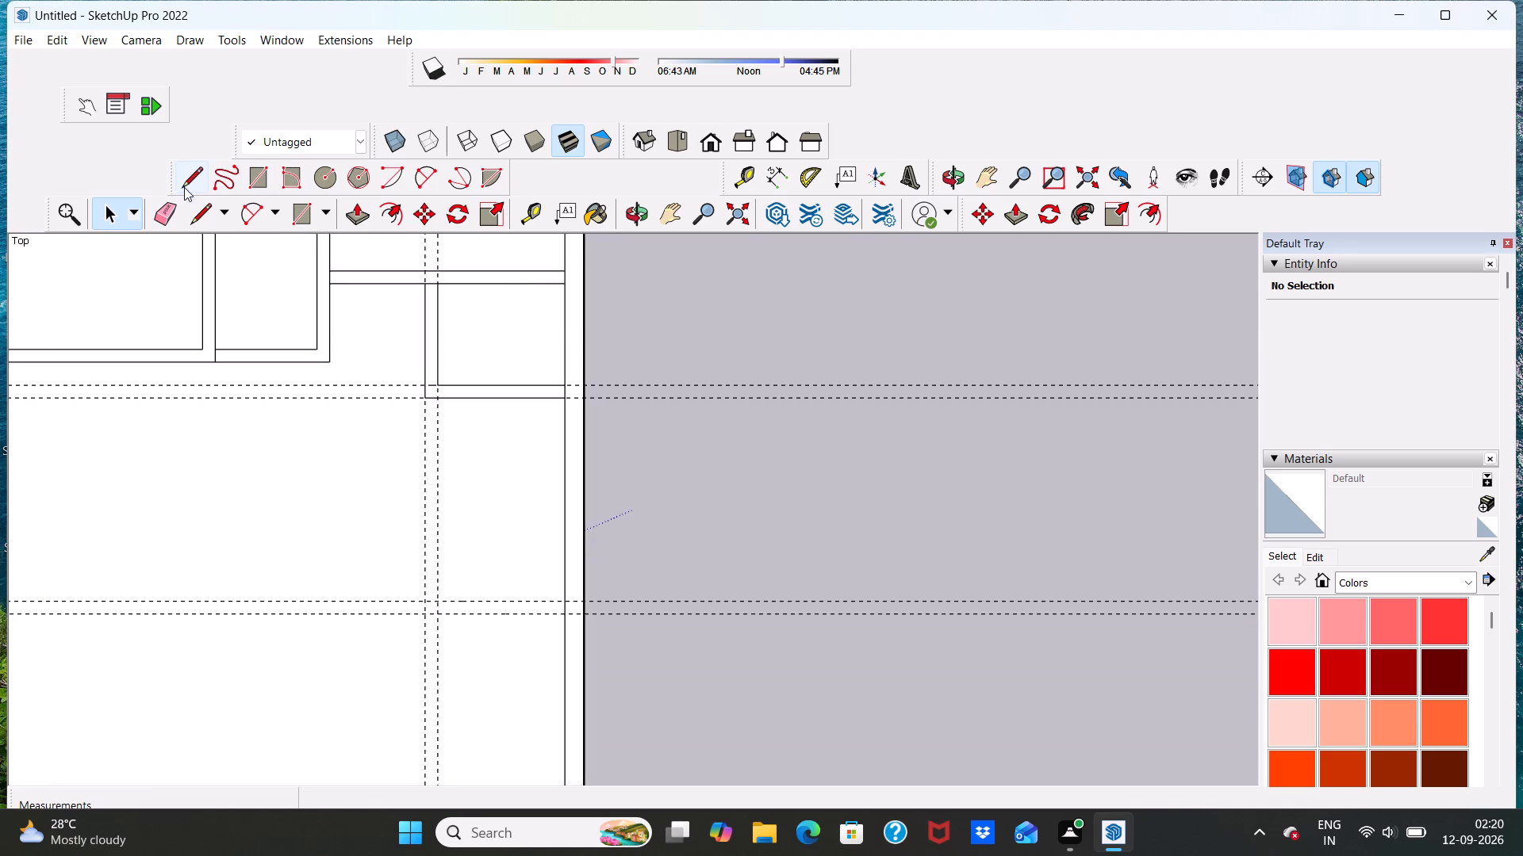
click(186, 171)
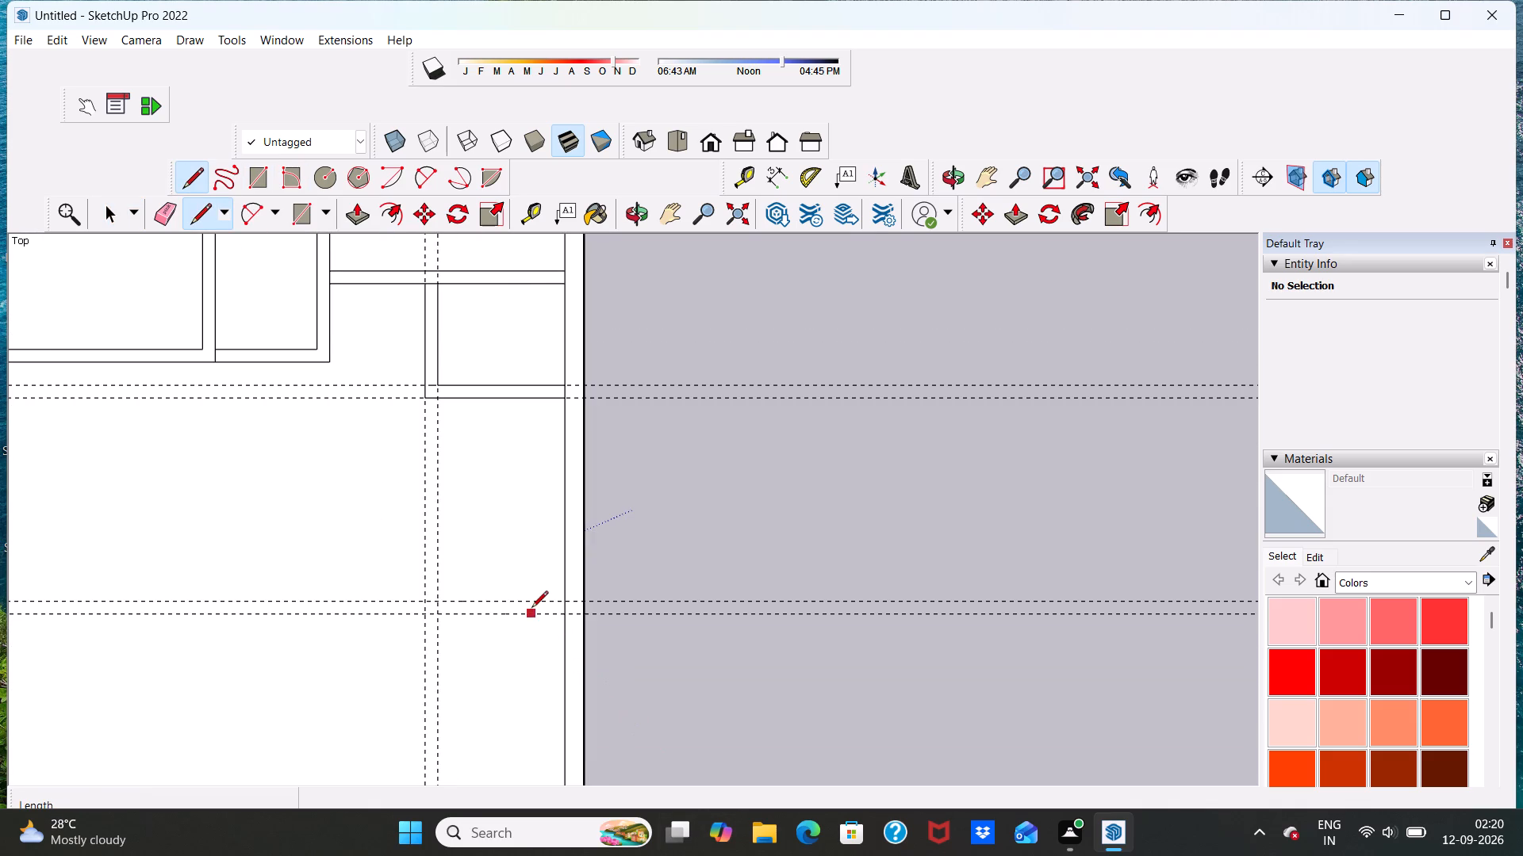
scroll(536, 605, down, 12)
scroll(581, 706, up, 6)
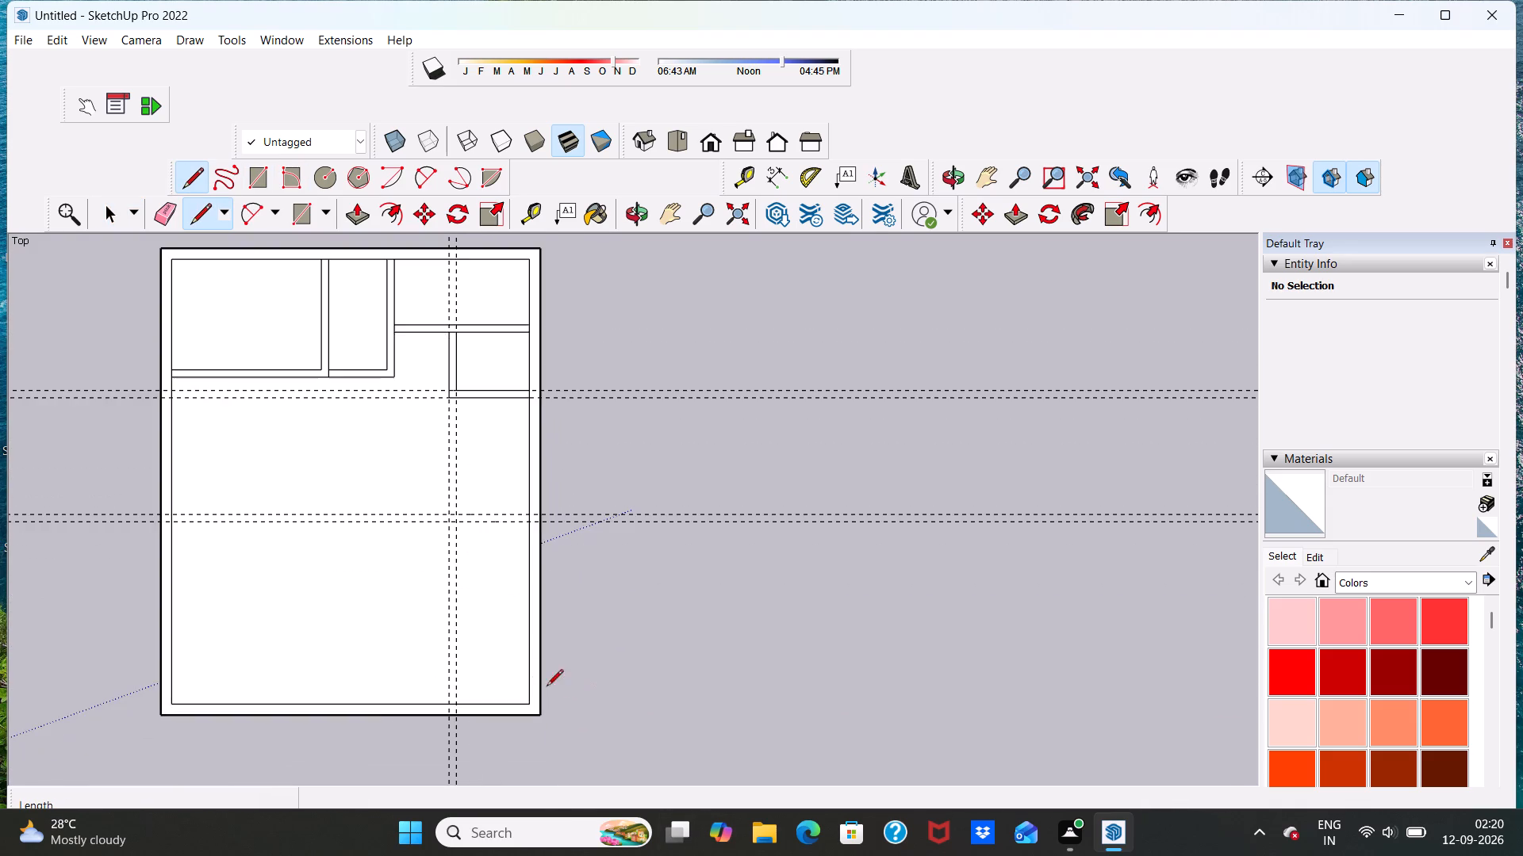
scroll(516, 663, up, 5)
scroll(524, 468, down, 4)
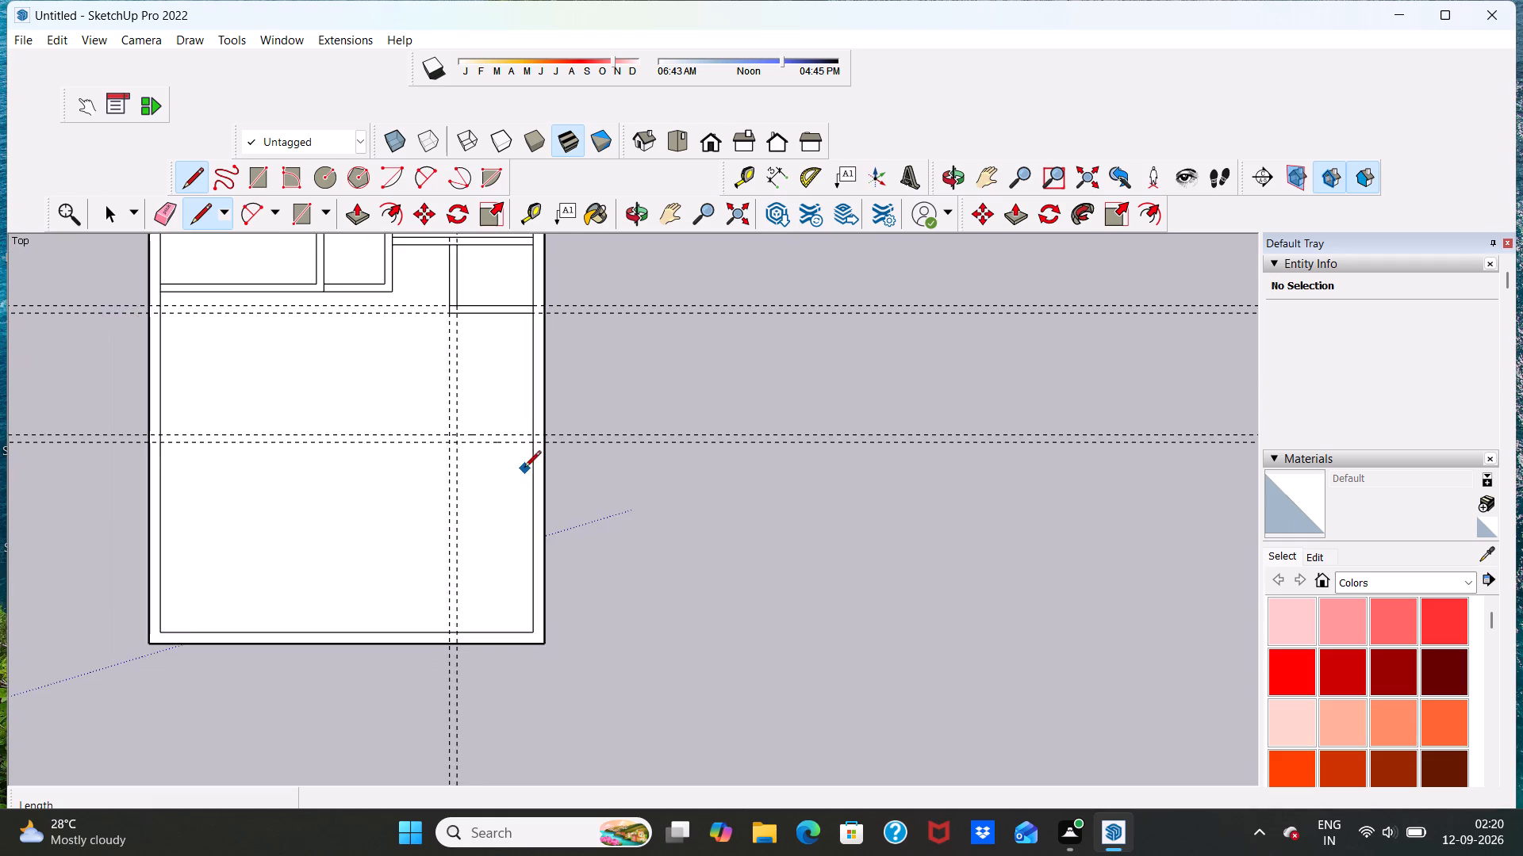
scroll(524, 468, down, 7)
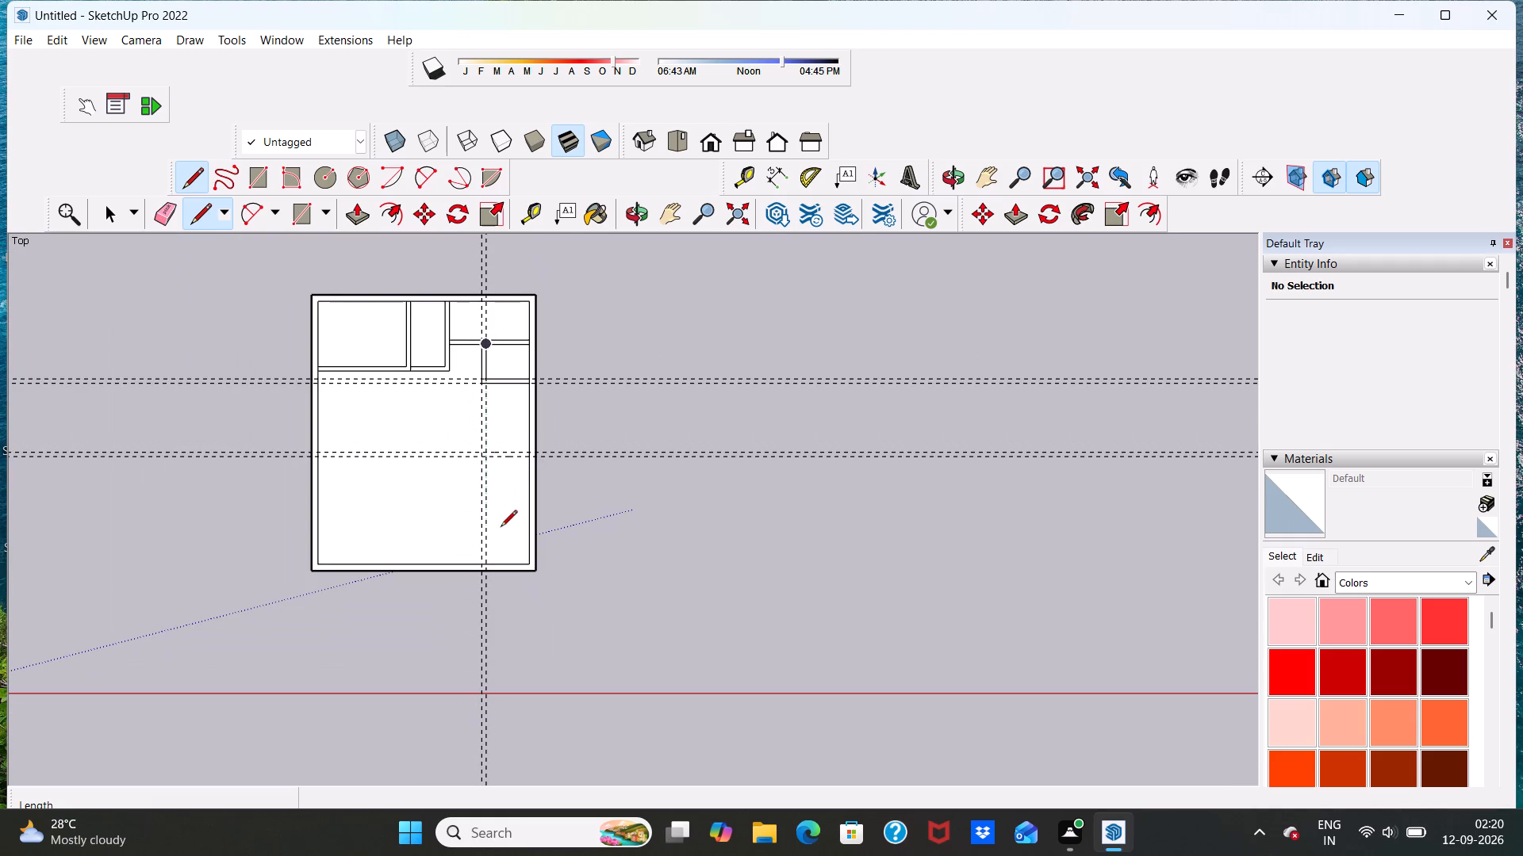
Erase the two pairs of horizontal guides and the pair of vertical guides crossing the floor plan.
key(space)
click(159, 201)
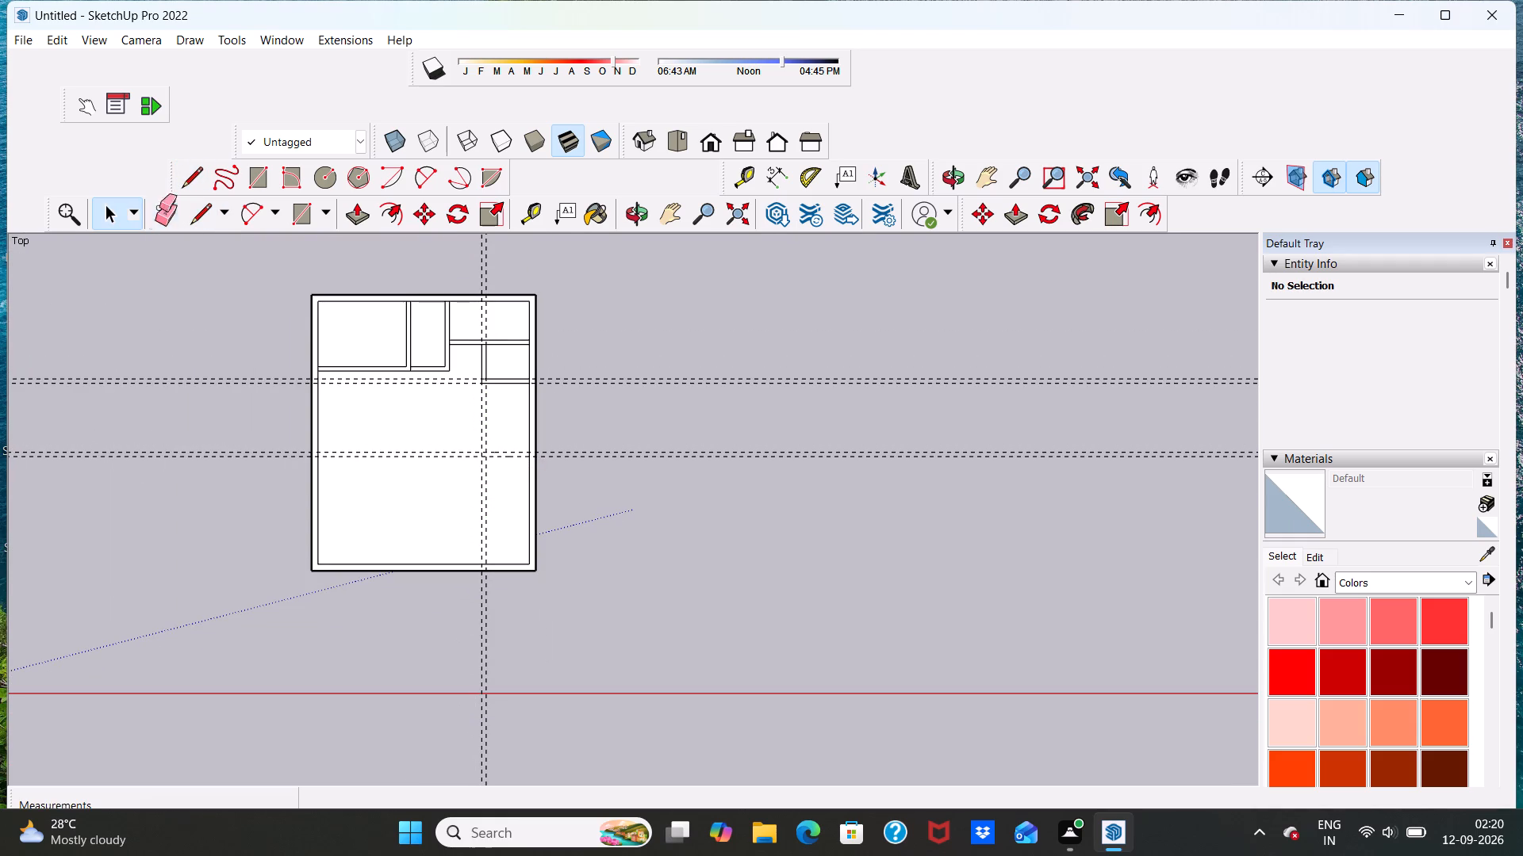
drag(191, 297, 245, 555)
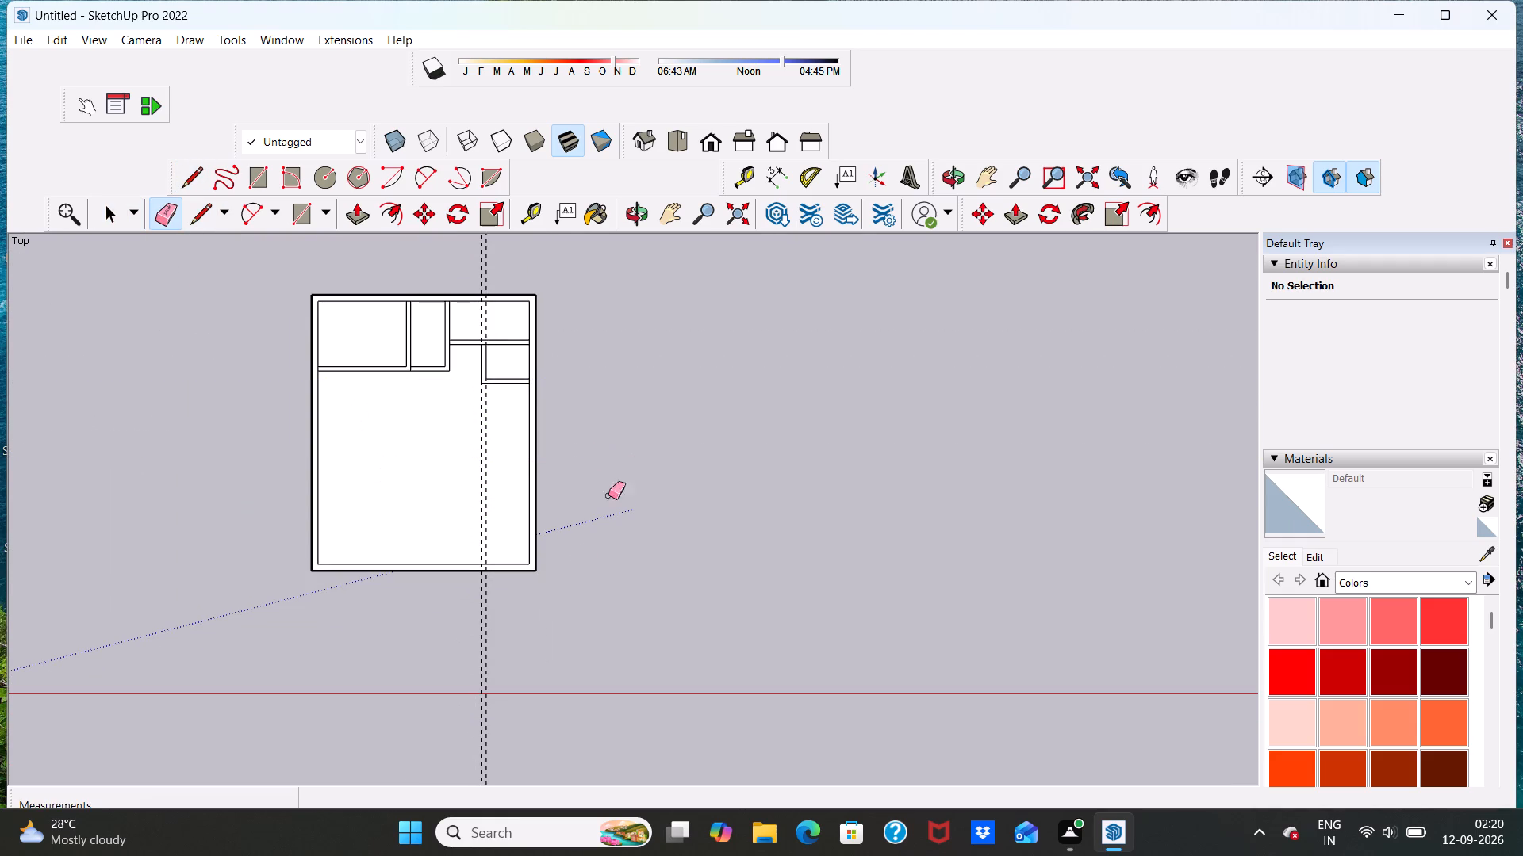
drag(413, 636, 630, 627)
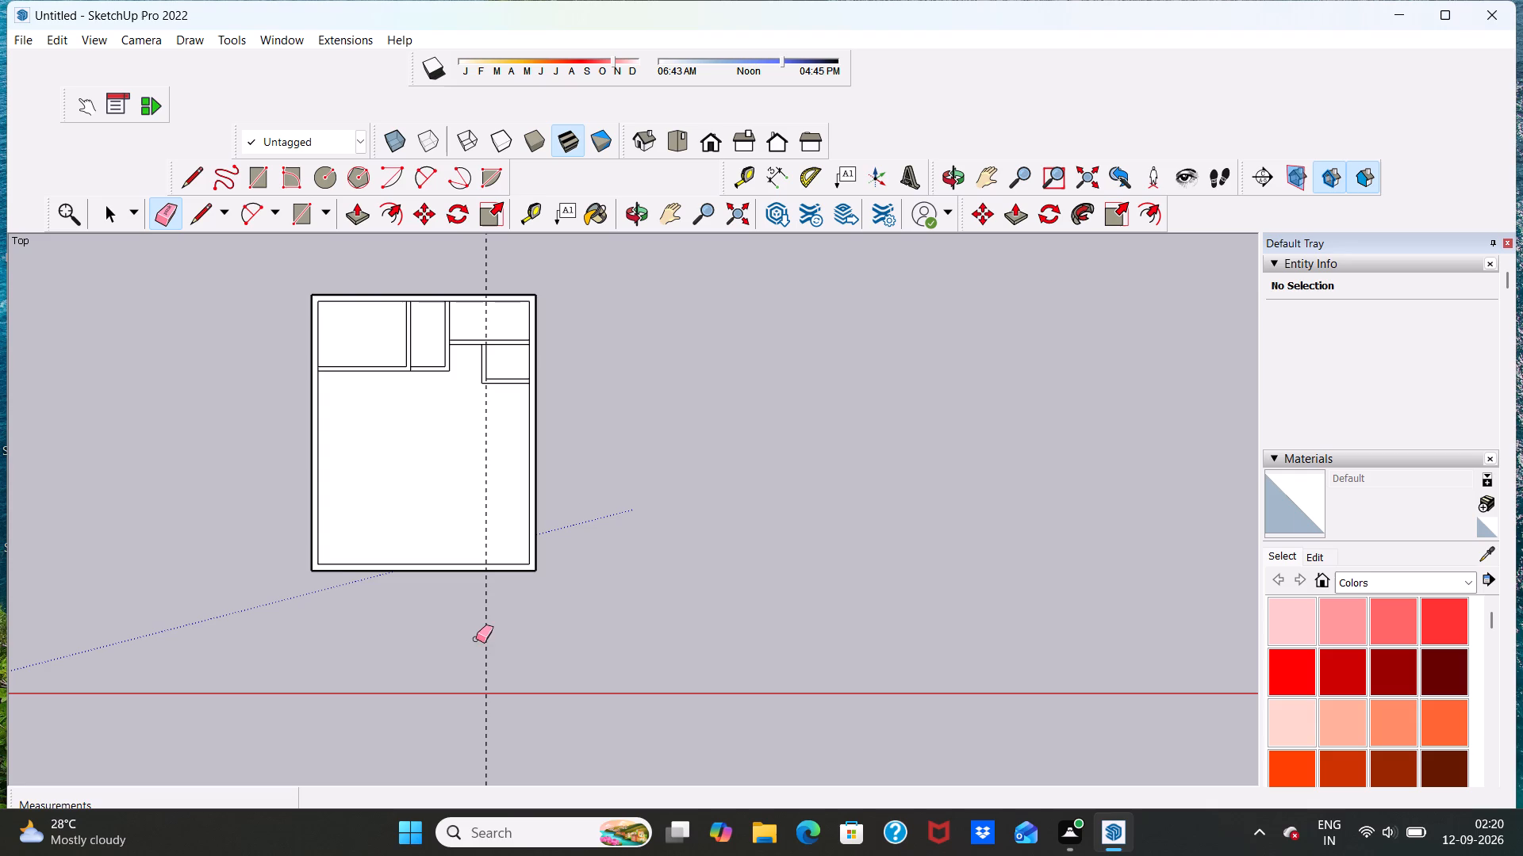
click(484, 631)
drag(447, 637, 662, 641)
scroll(630, 597, down, 2)
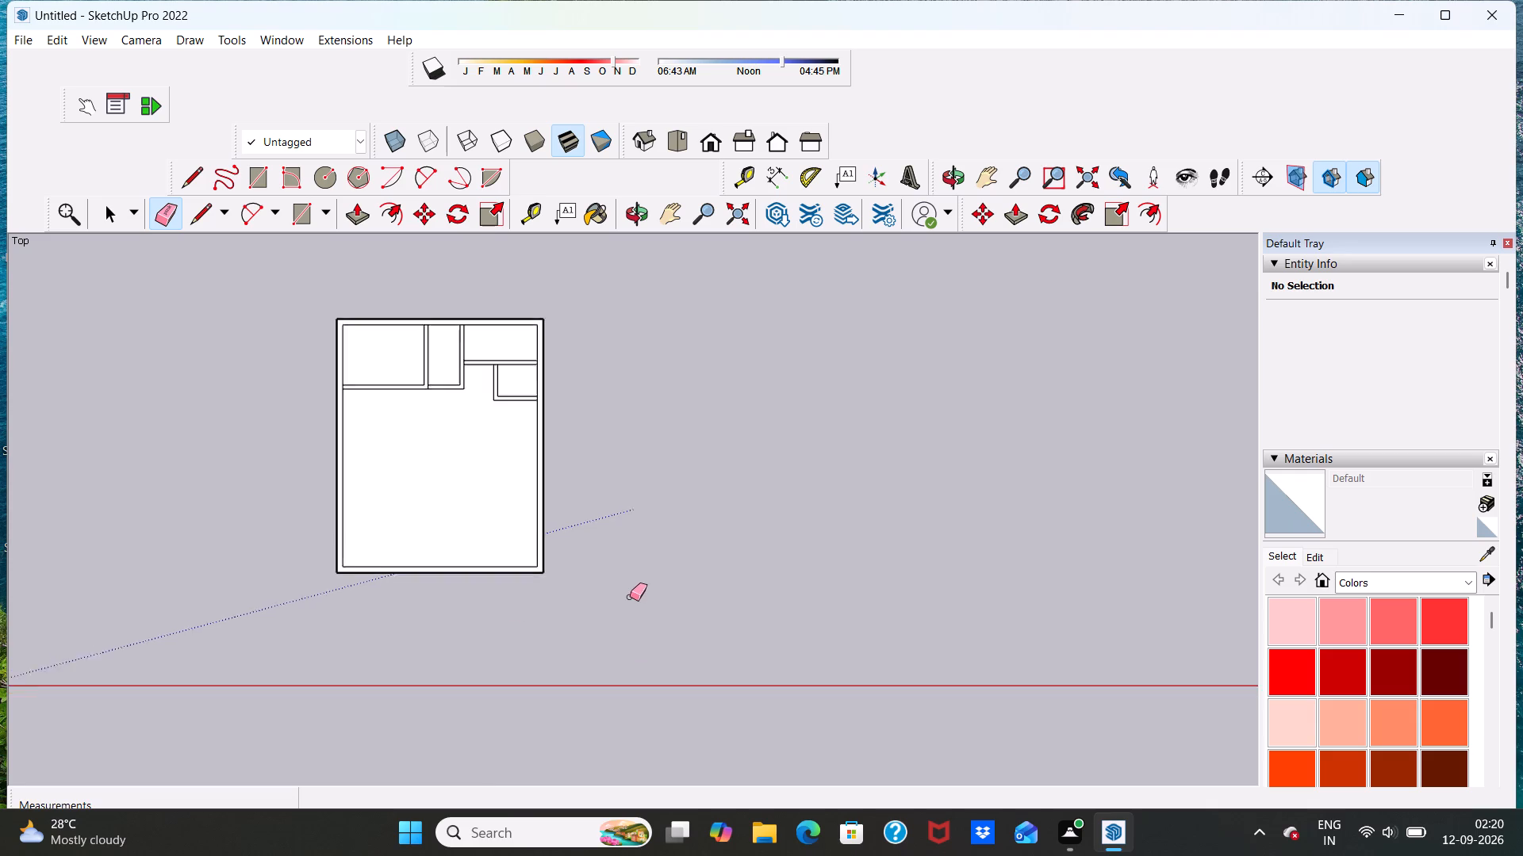
Place a horizontal guide 8' below the outer edge of the small right-hand room's lower wall.
scroll(630, 597, down, 2)
scroll(509, 422, up, 14)
scroll(546, 510, down, 11)
scroll(601, 599, up, 7)
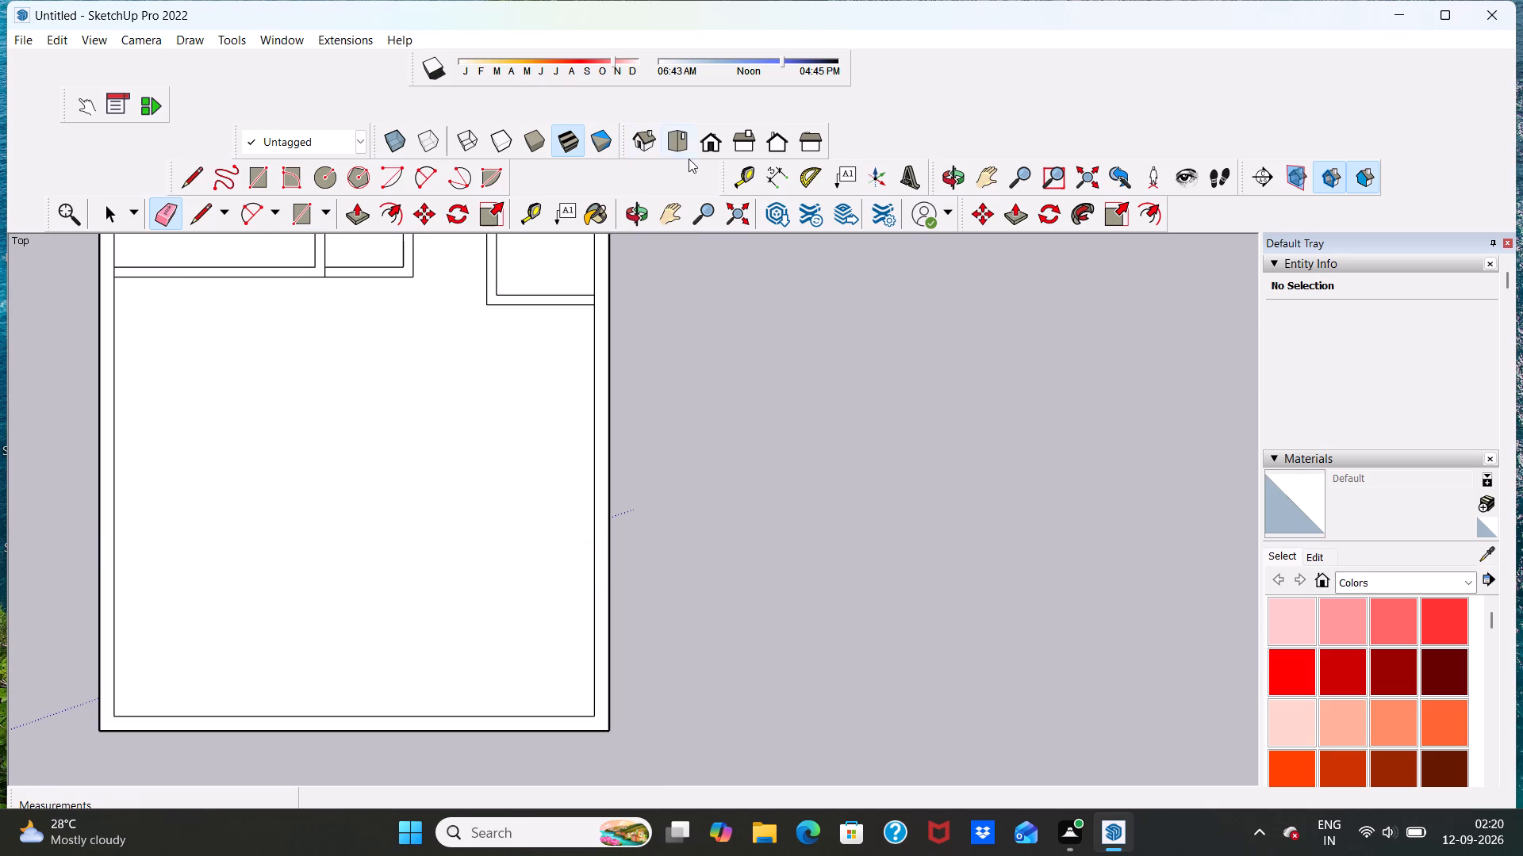
click(741, 176)
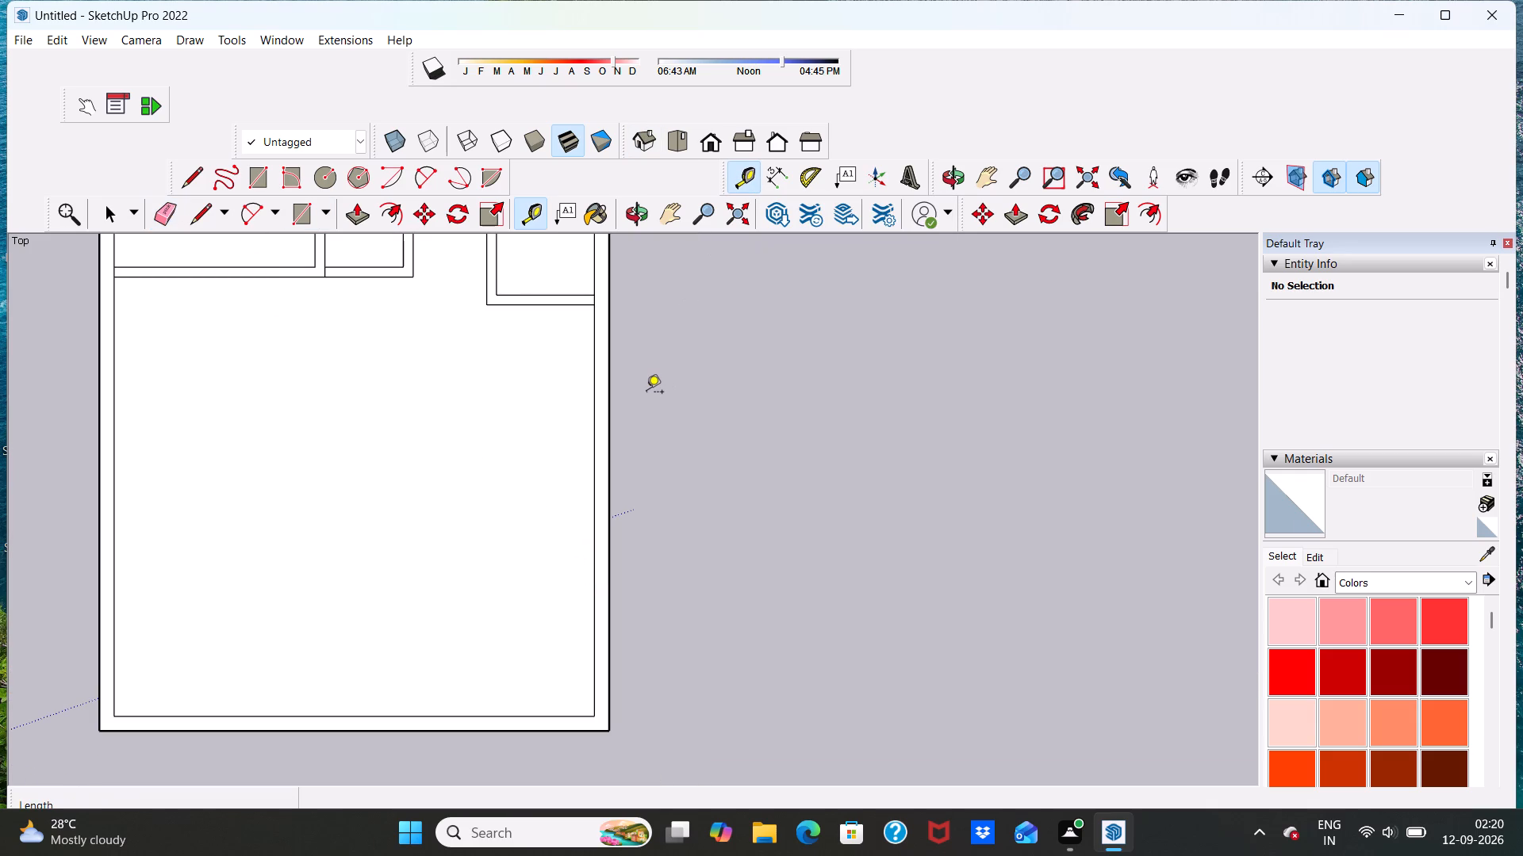
click(520, 310)
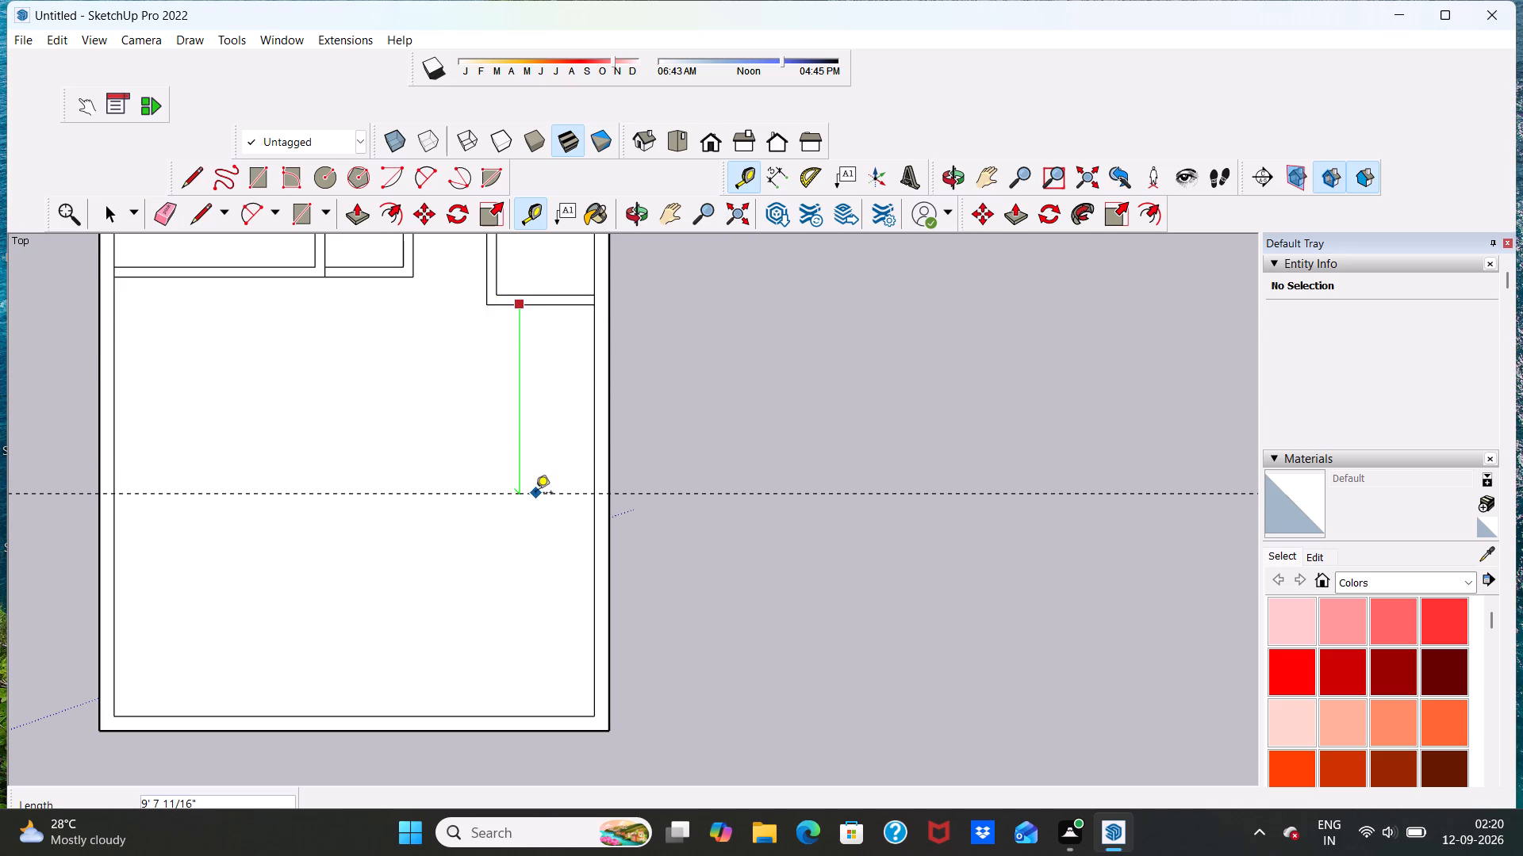
text(8')
key(Return)
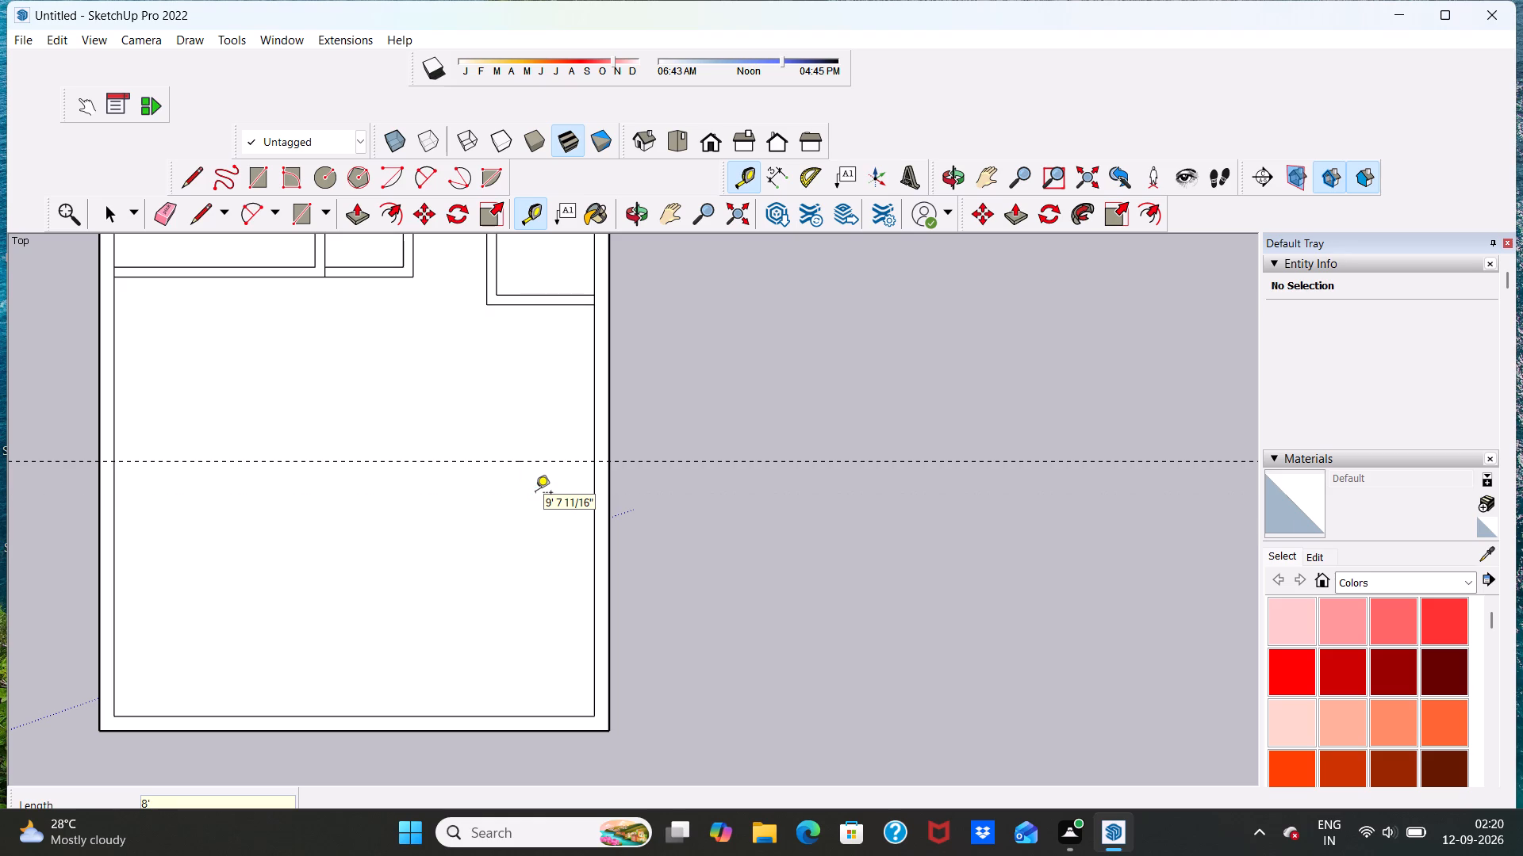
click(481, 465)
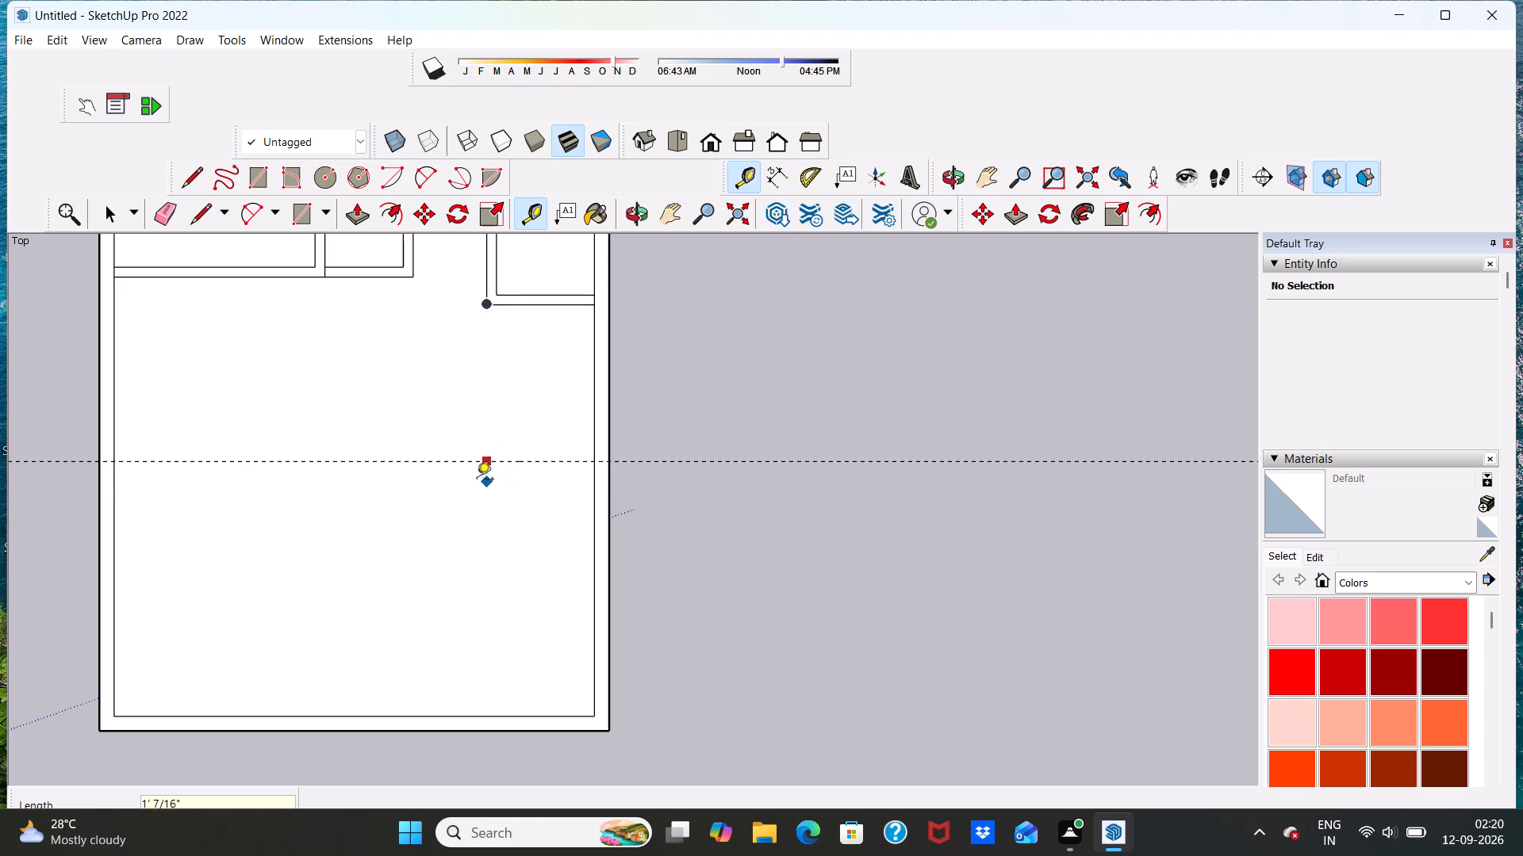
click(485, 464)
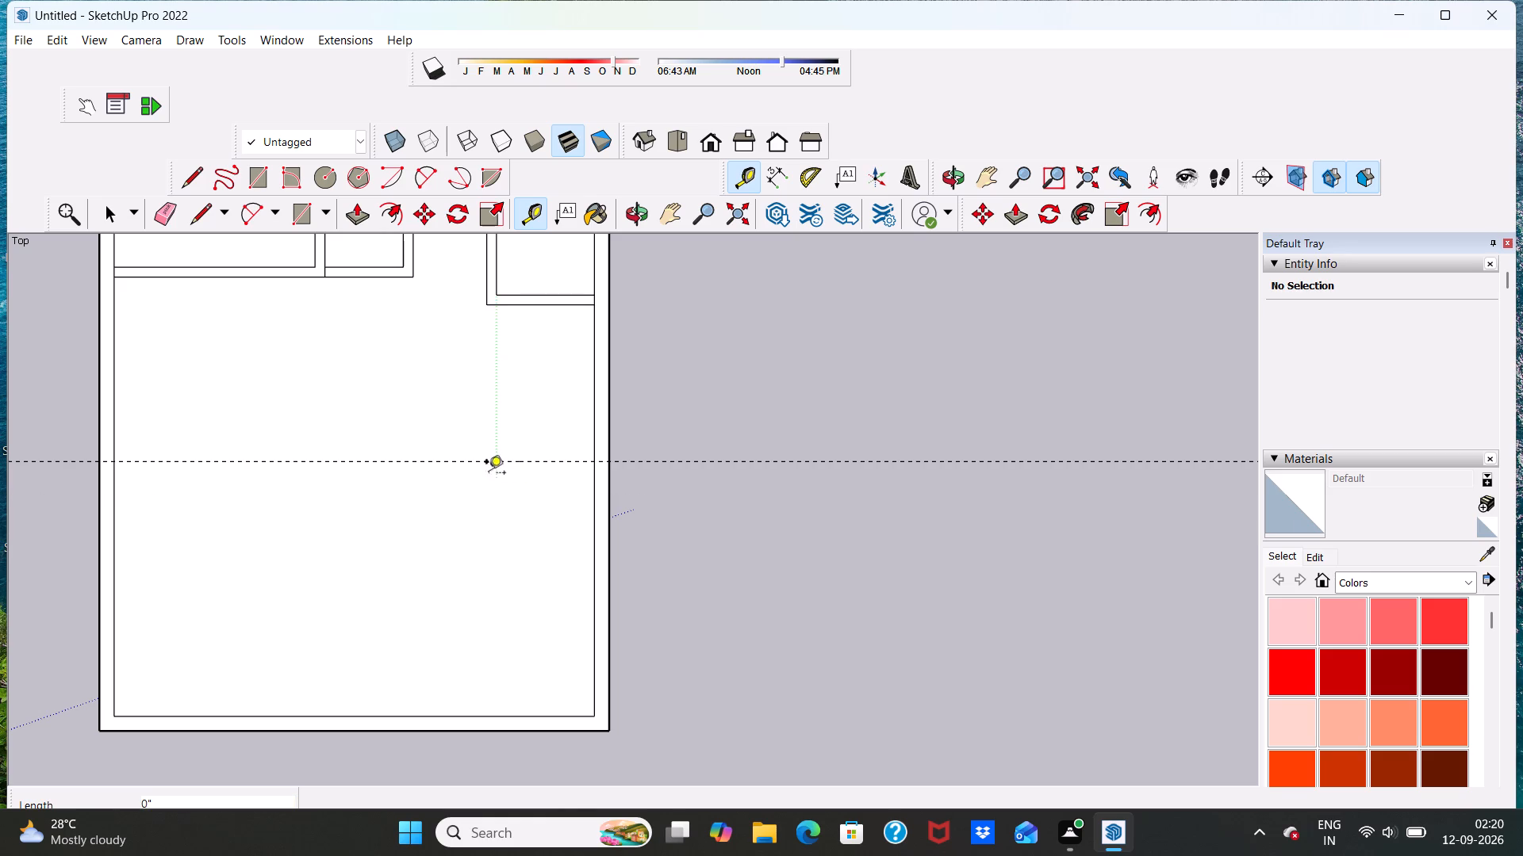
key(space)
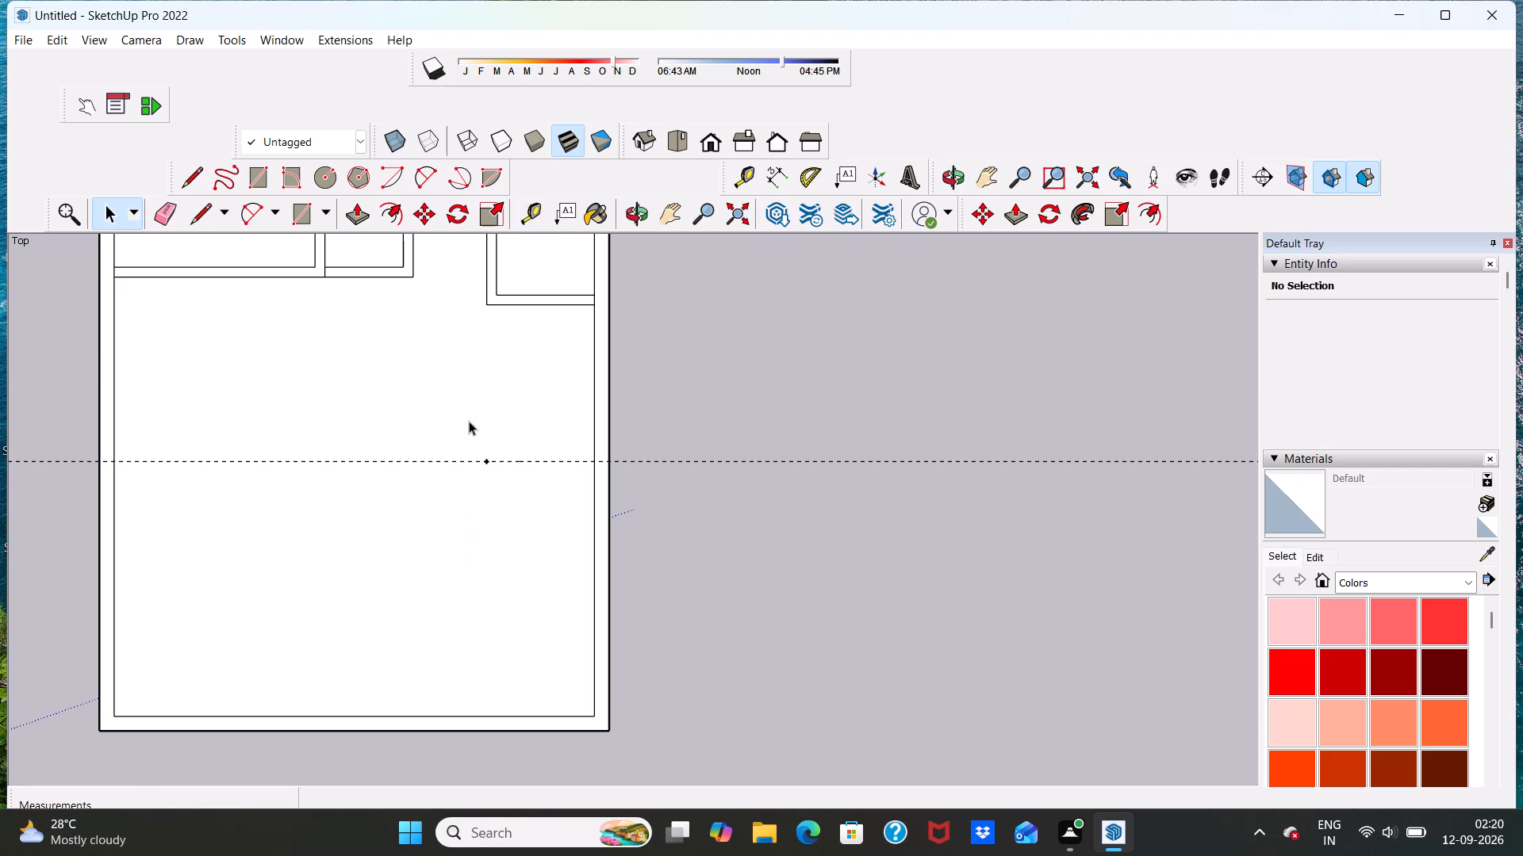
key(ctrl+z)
Place a second horizontal guide 6" below the existing horizontal guide.
click(529, 212)
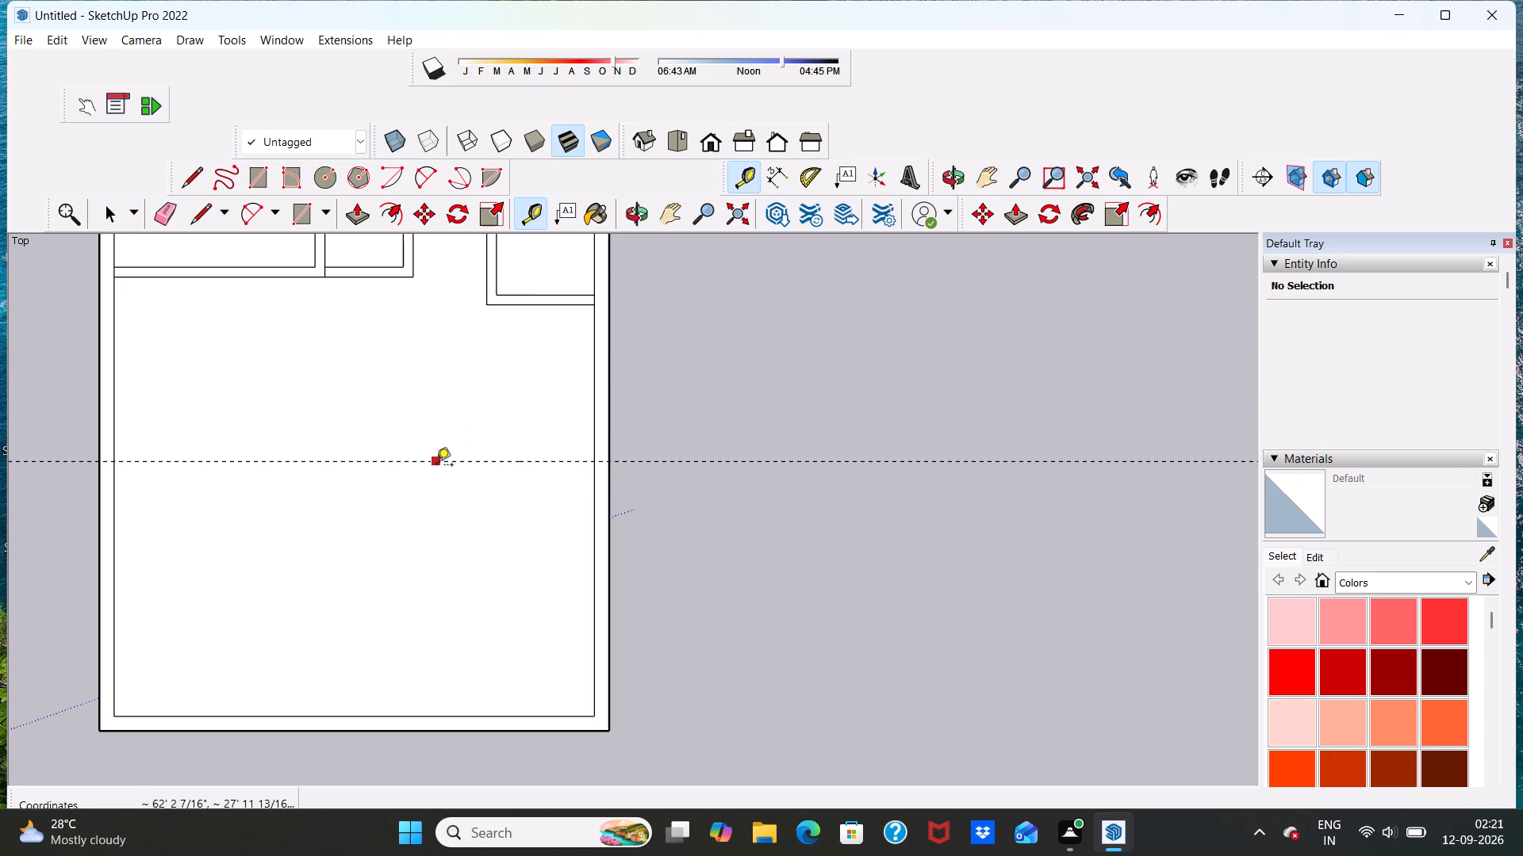
click(436, 466)
text(6")
key(Return)
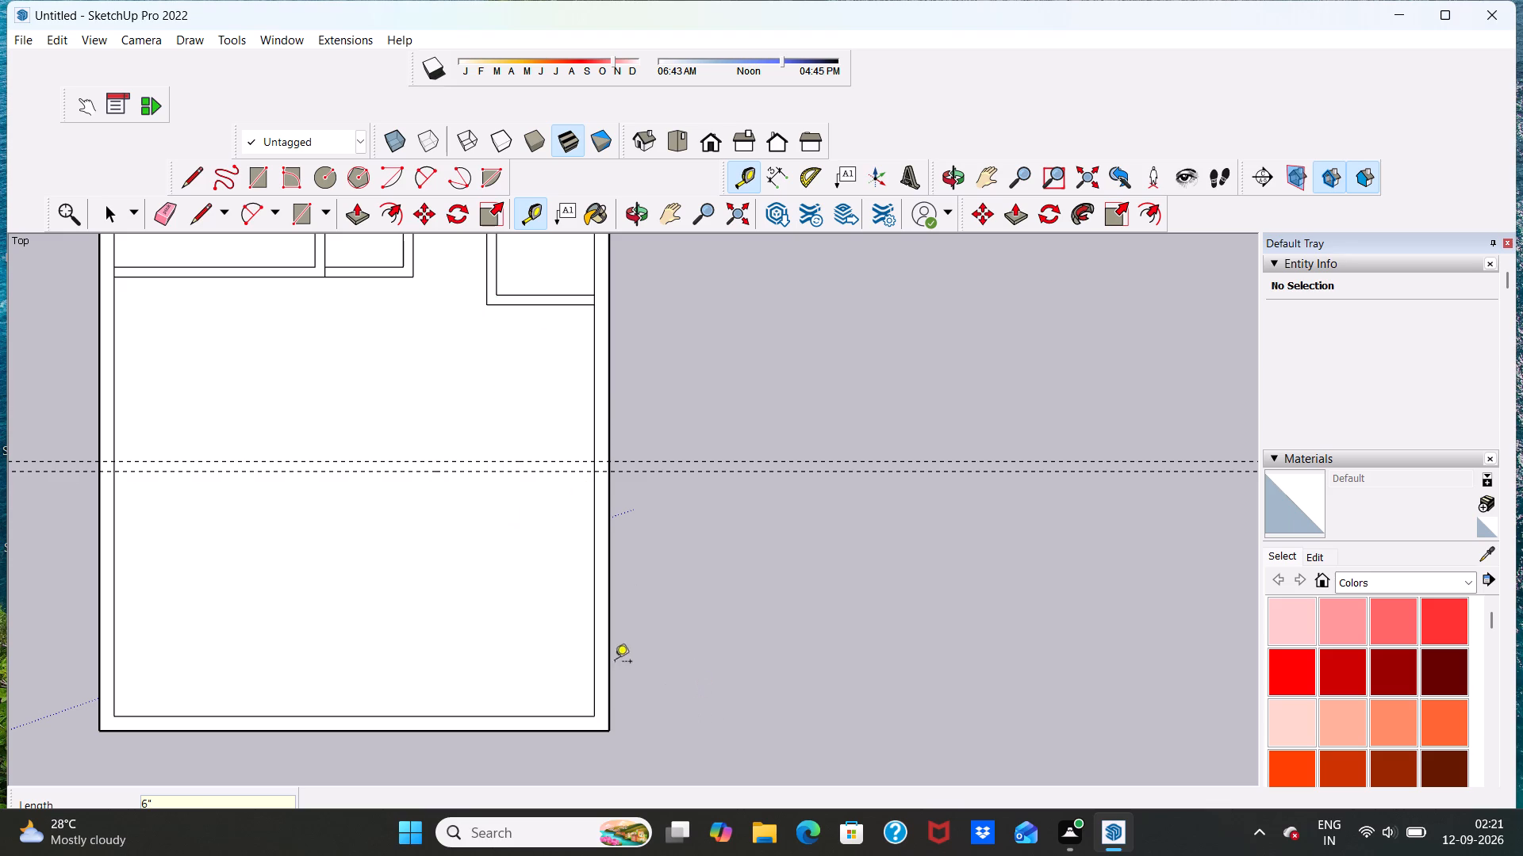
Place a vertical guide 9'3" in from the right outer wall's inner edge, and a second guide 6" further left.
click(589, 629)
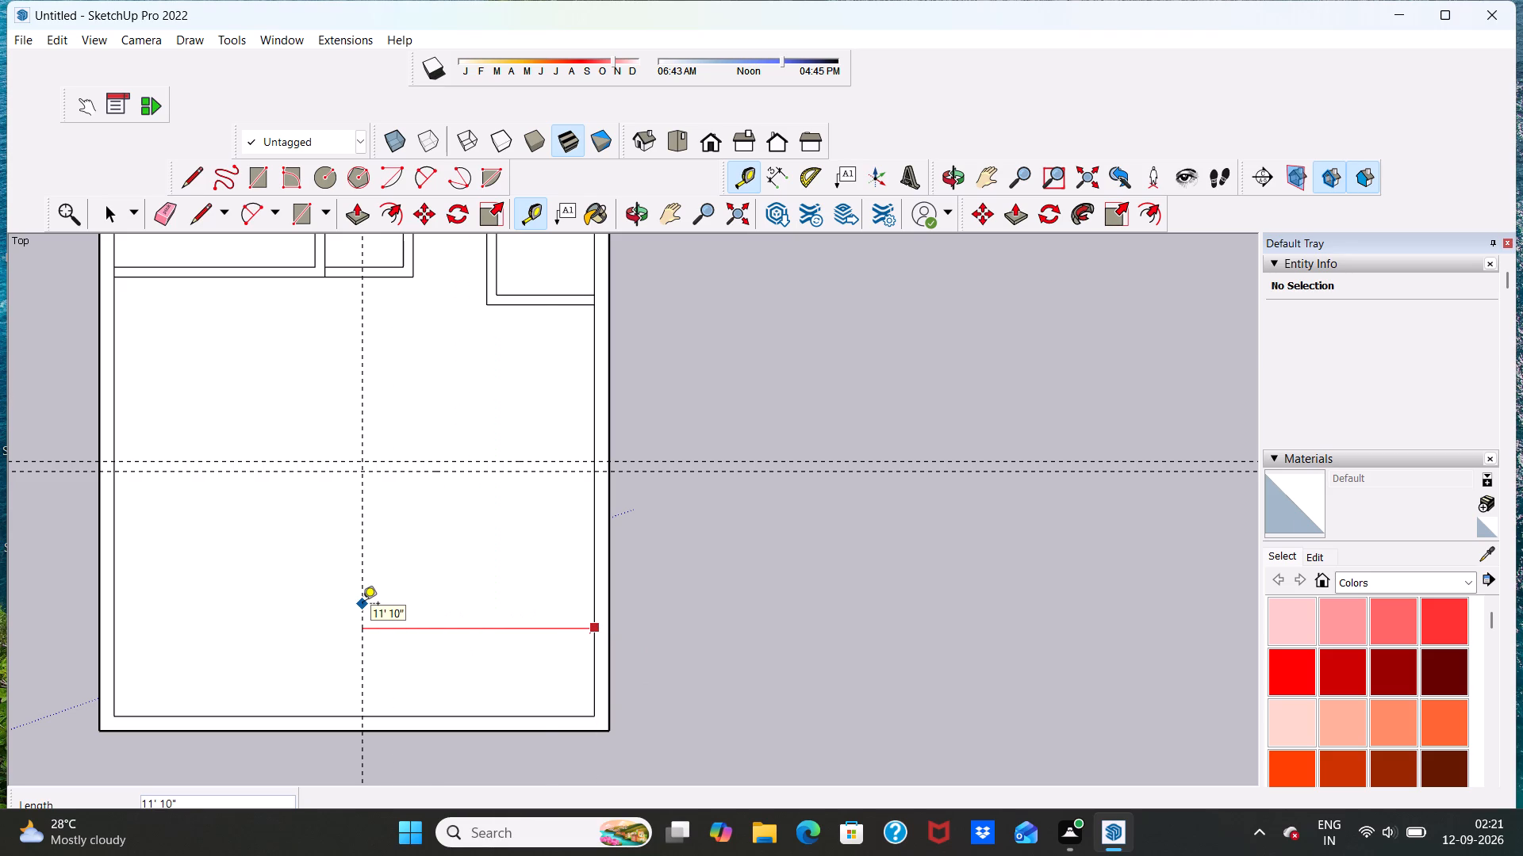
text(9')
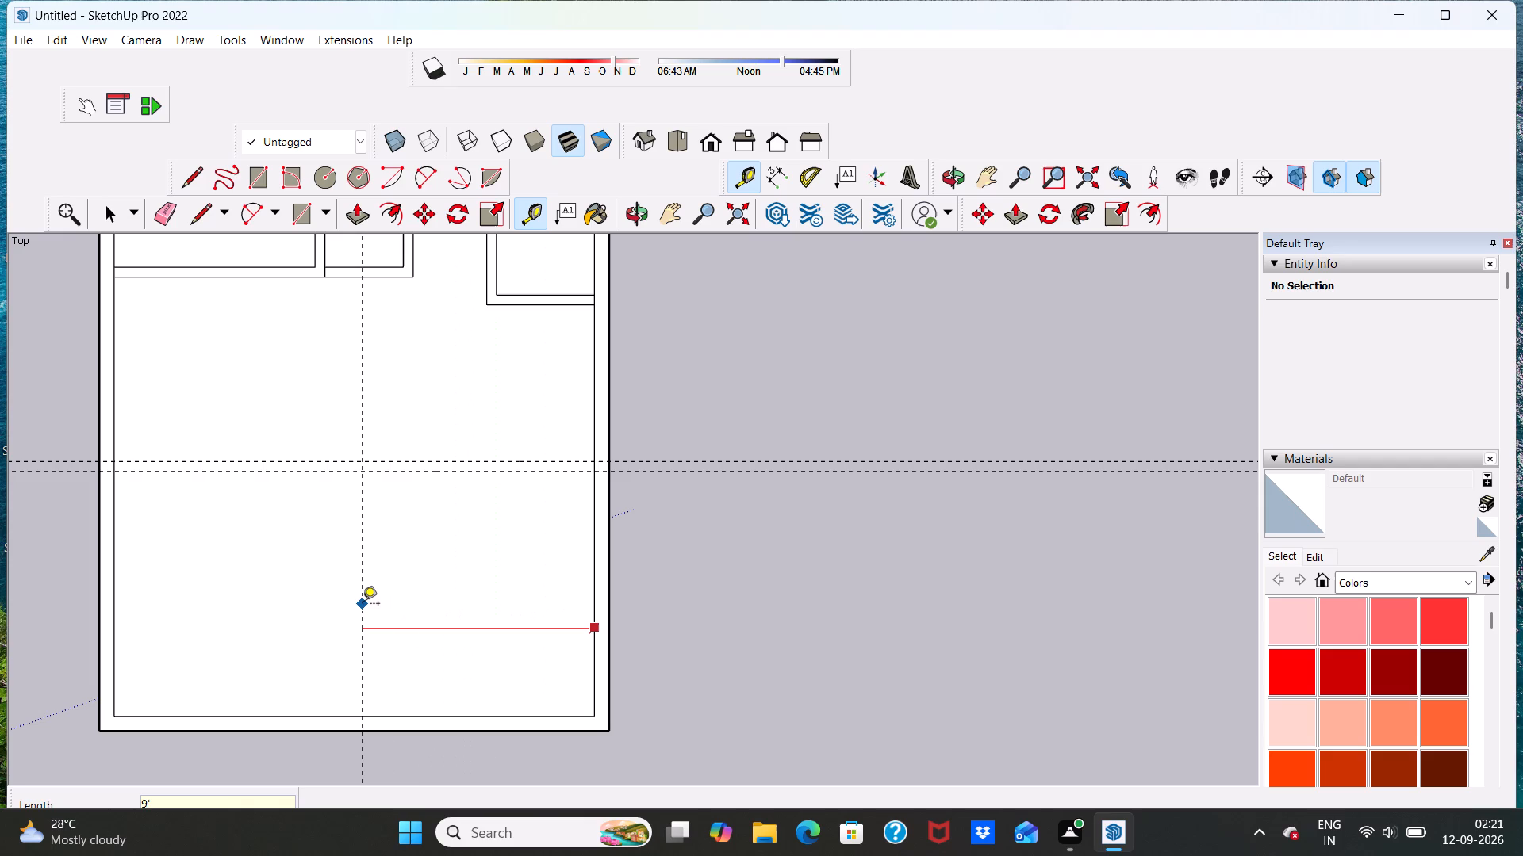
text(3")
key(Return)
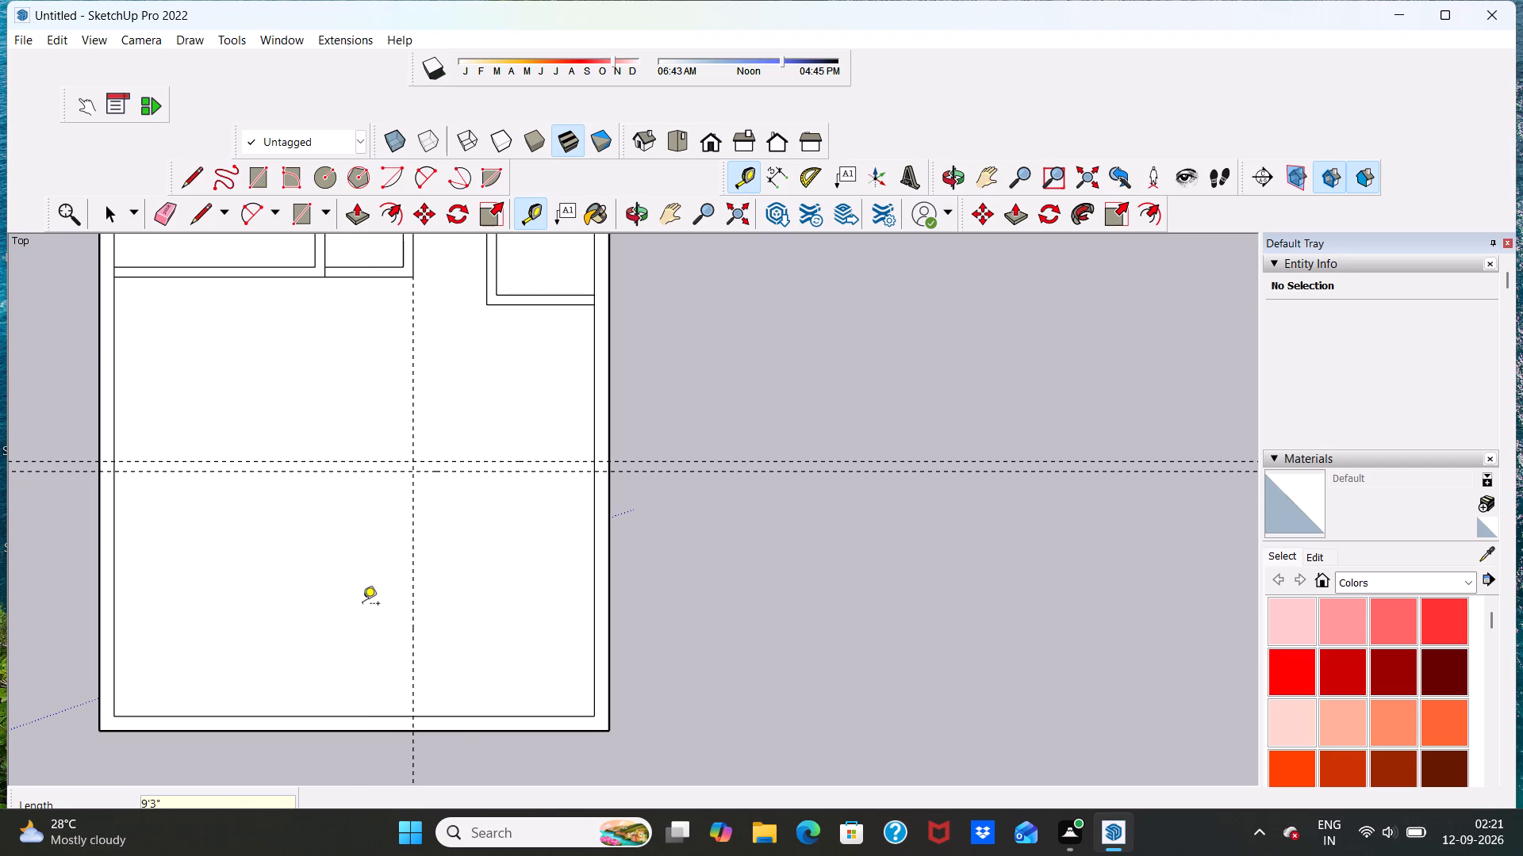
click(411, 548)
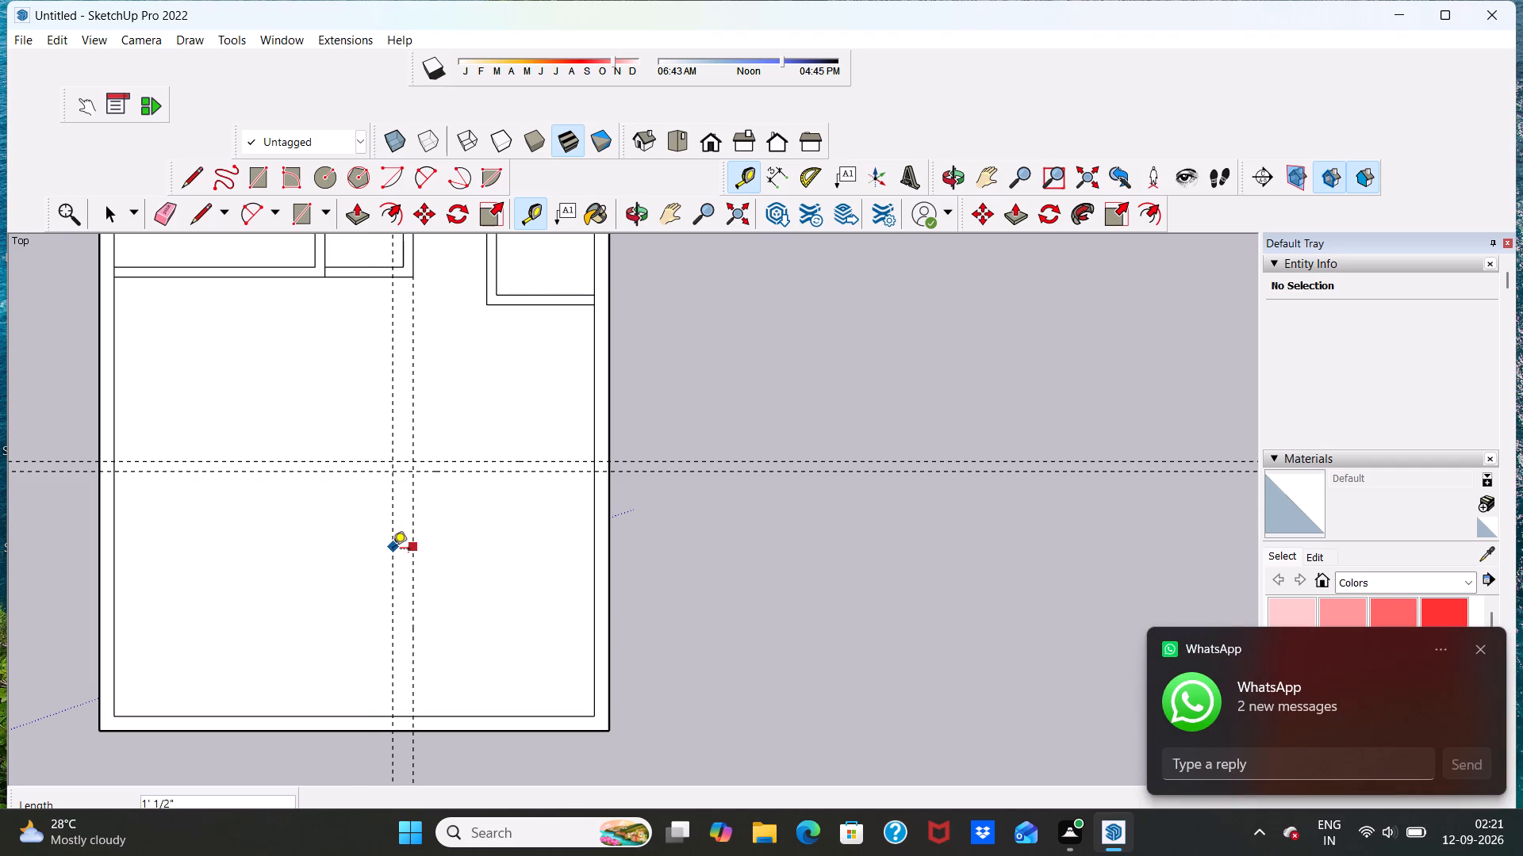
text(6")
key(Return)
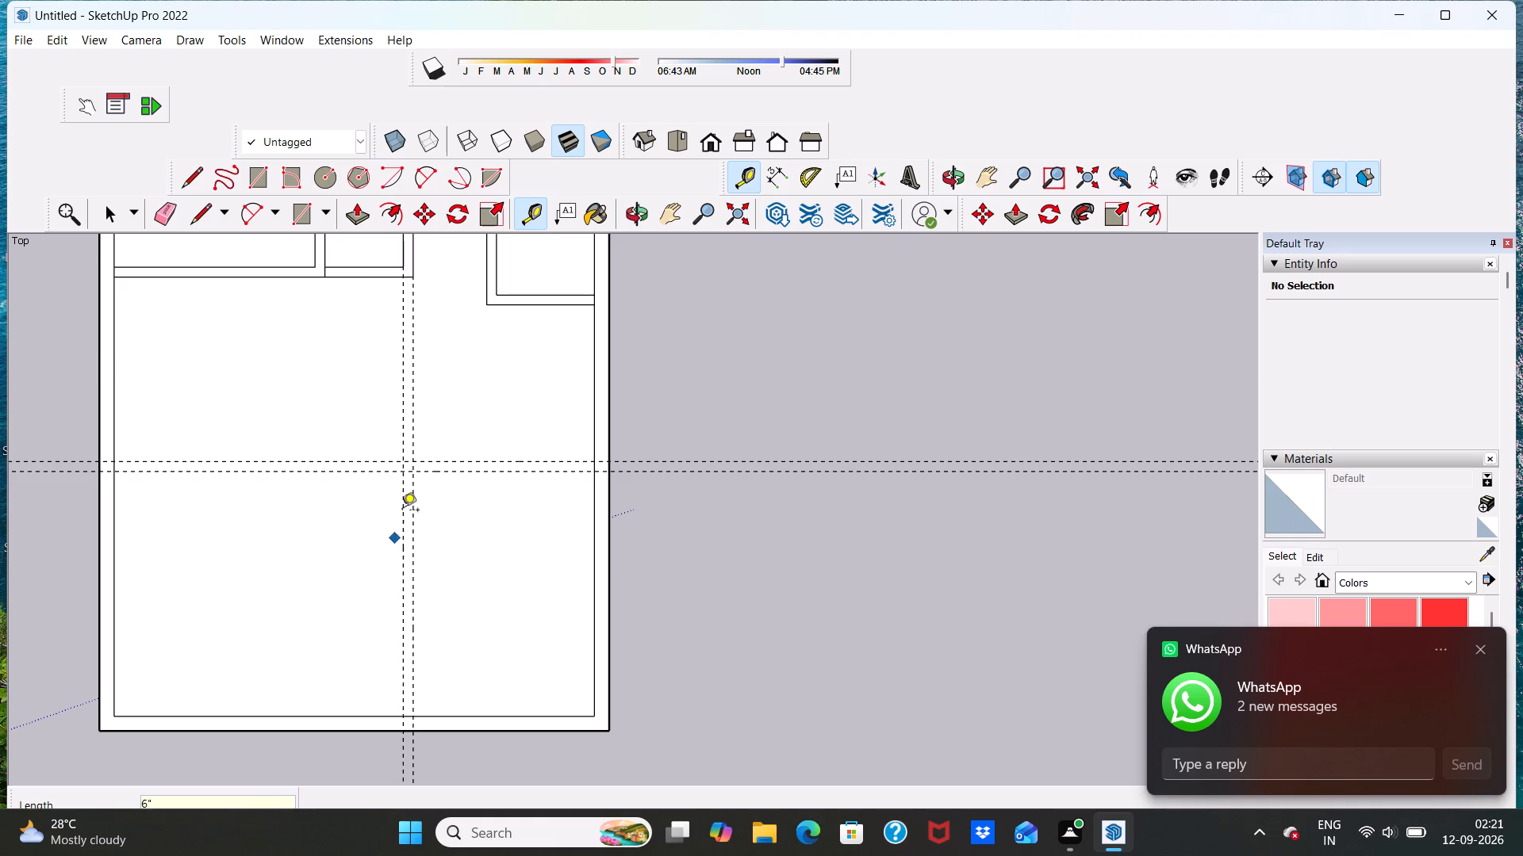
Draw the 6" horizontal wall between the guides, running 9'9" from the right outer wall's inner edge with a closed left end.
click(200, 206)
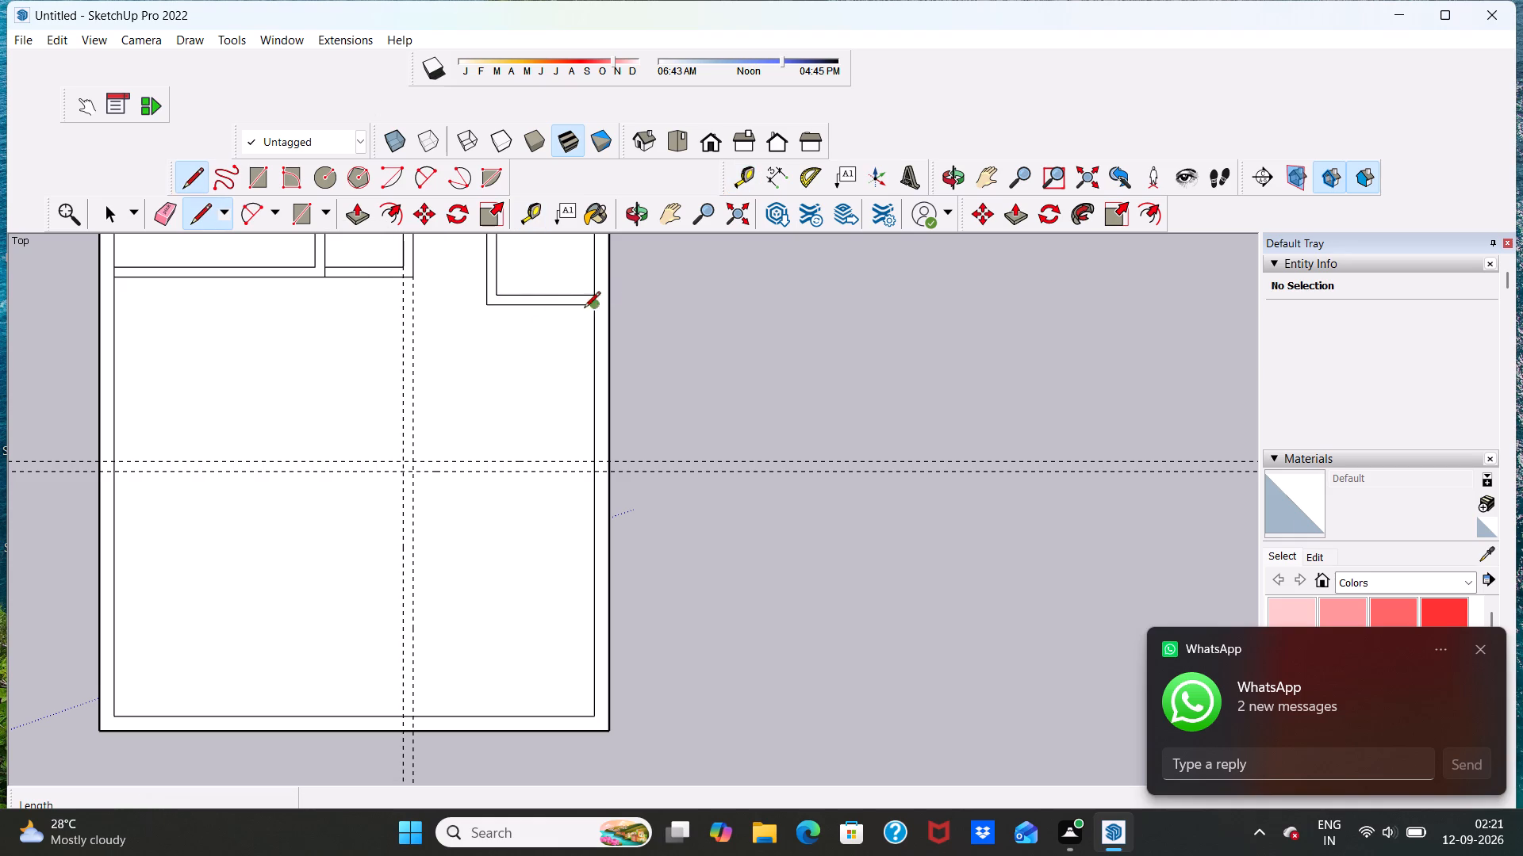
scroll(608, 467, up, 4)
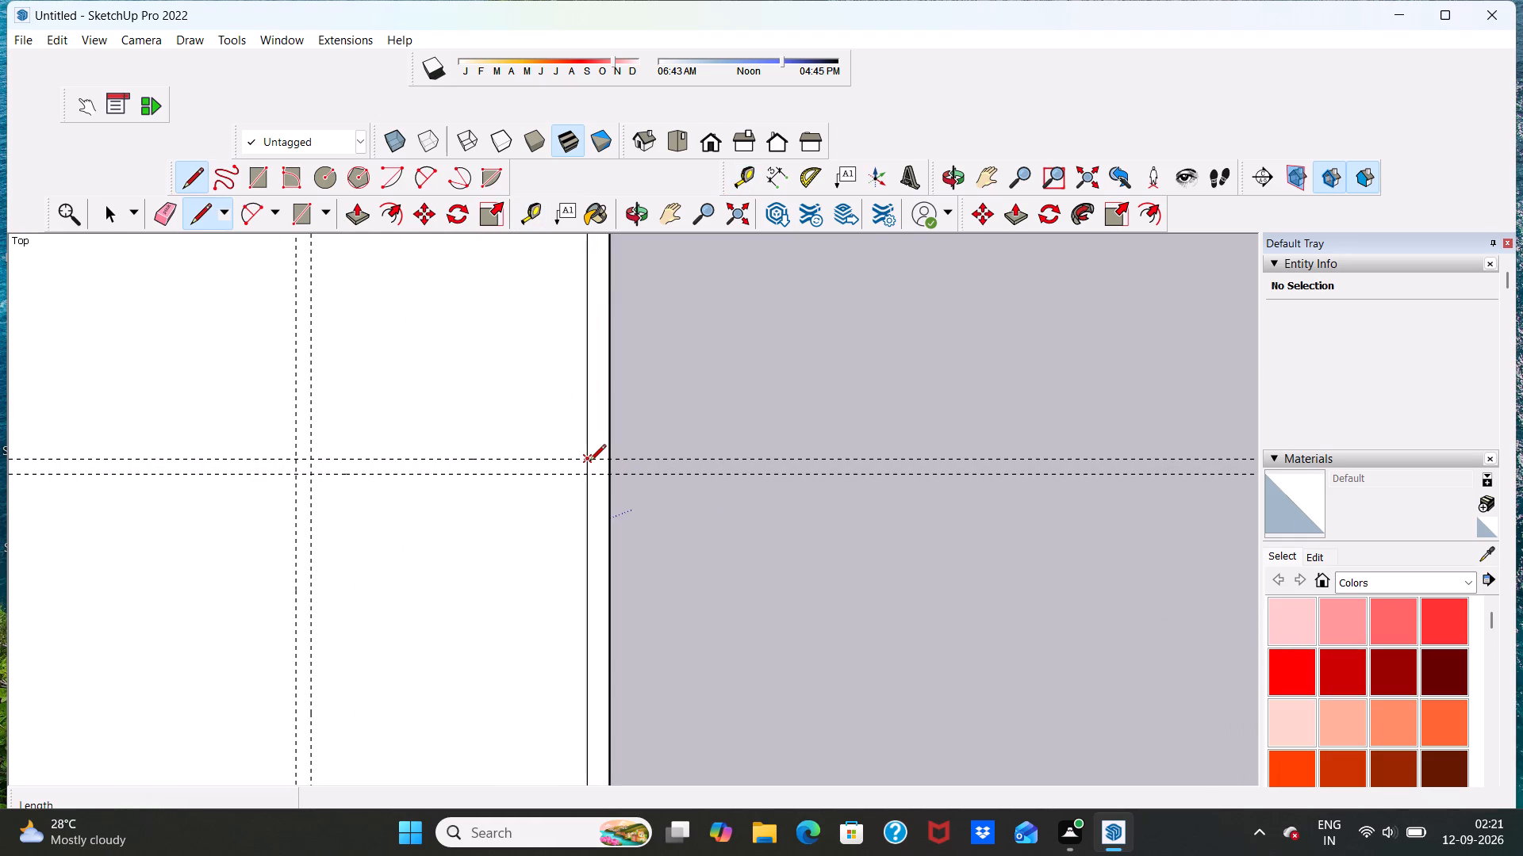
click(589, 462)
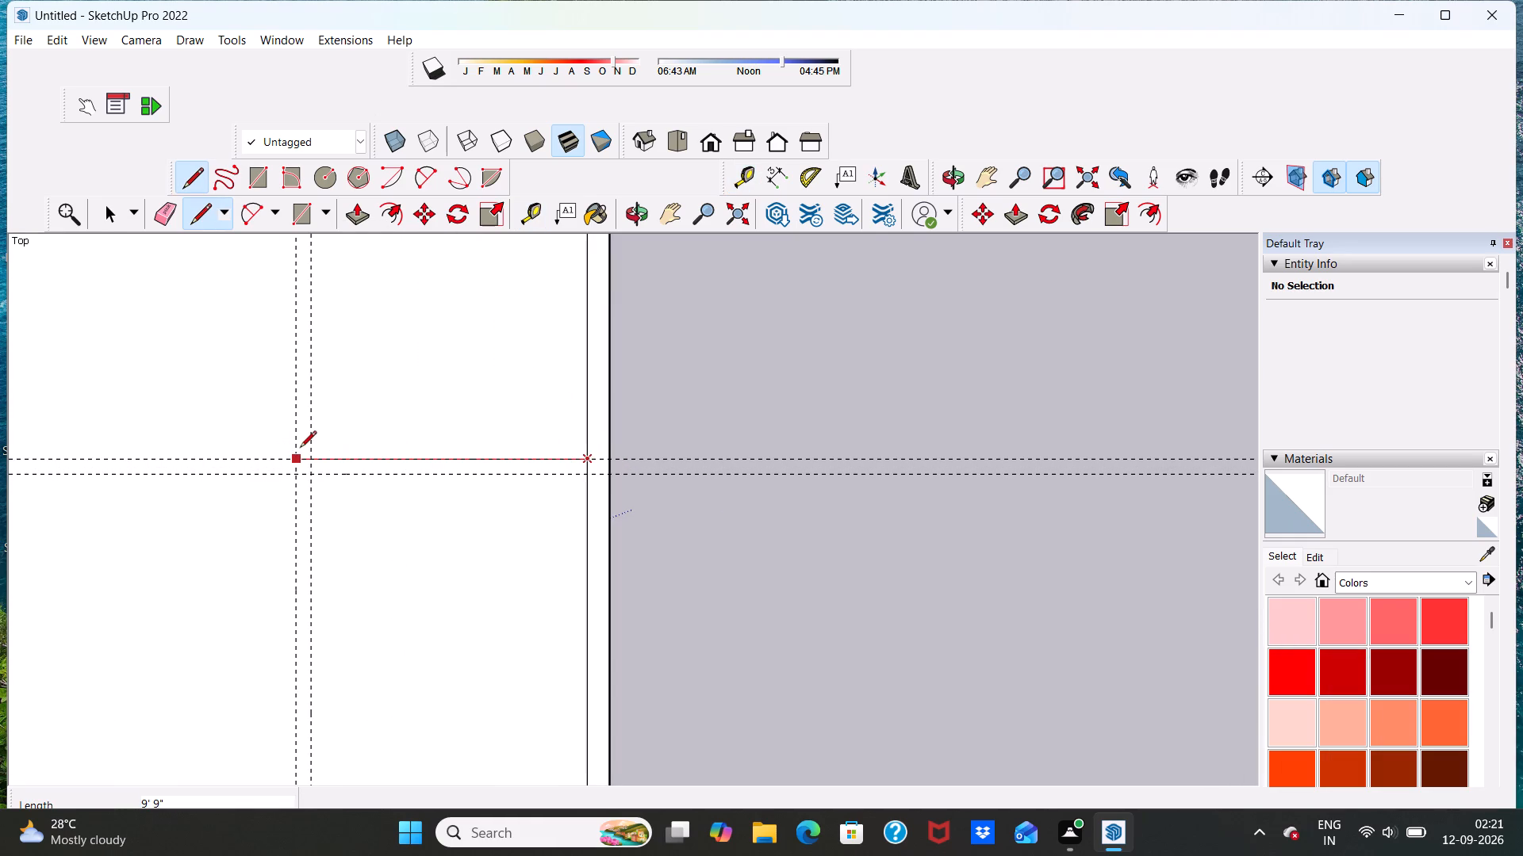
click(300, 449)
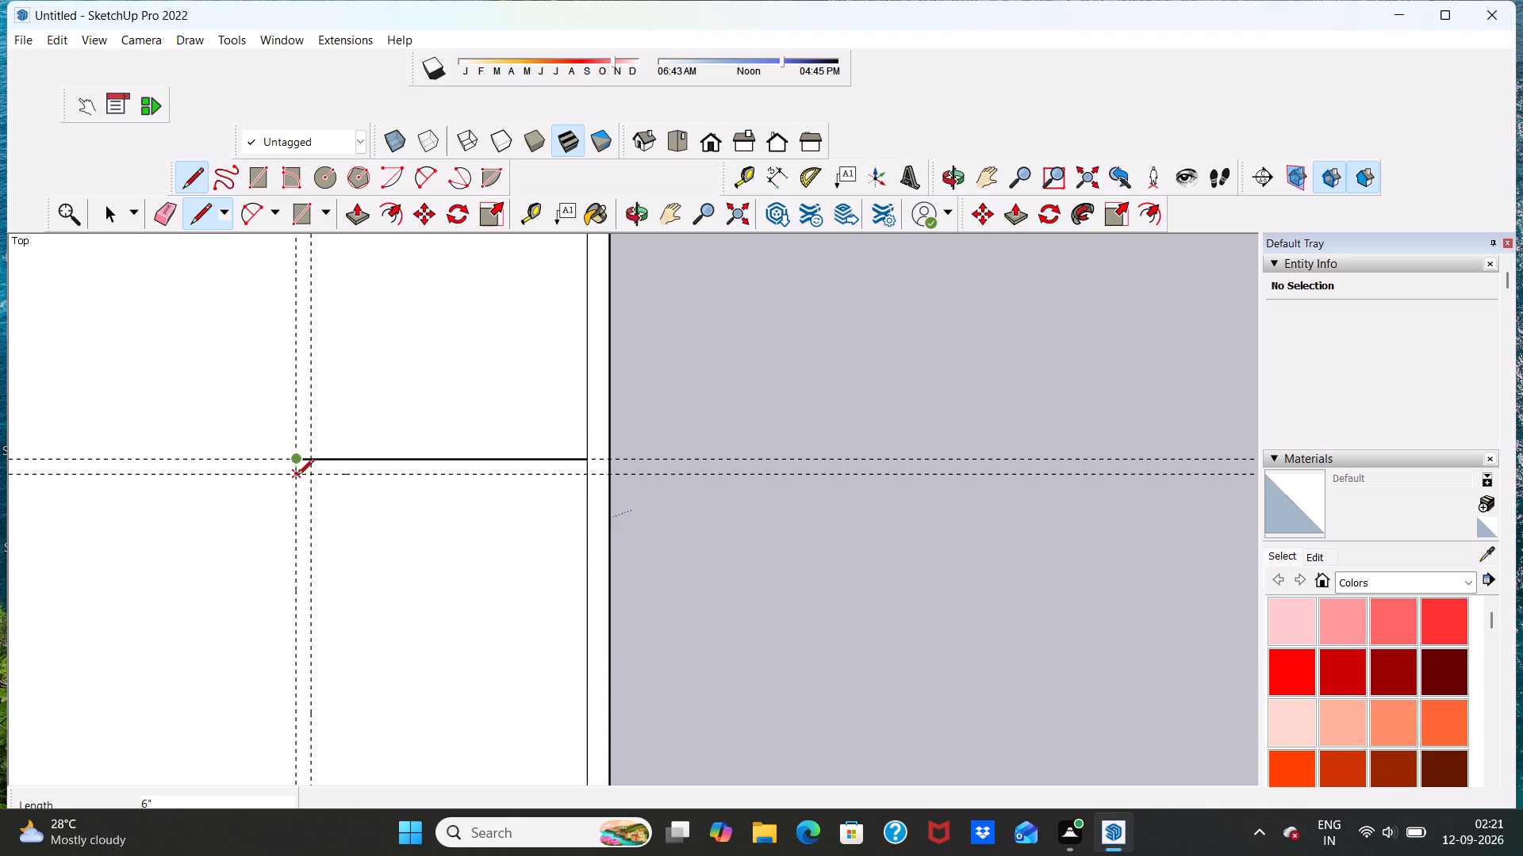
click(297, 476)
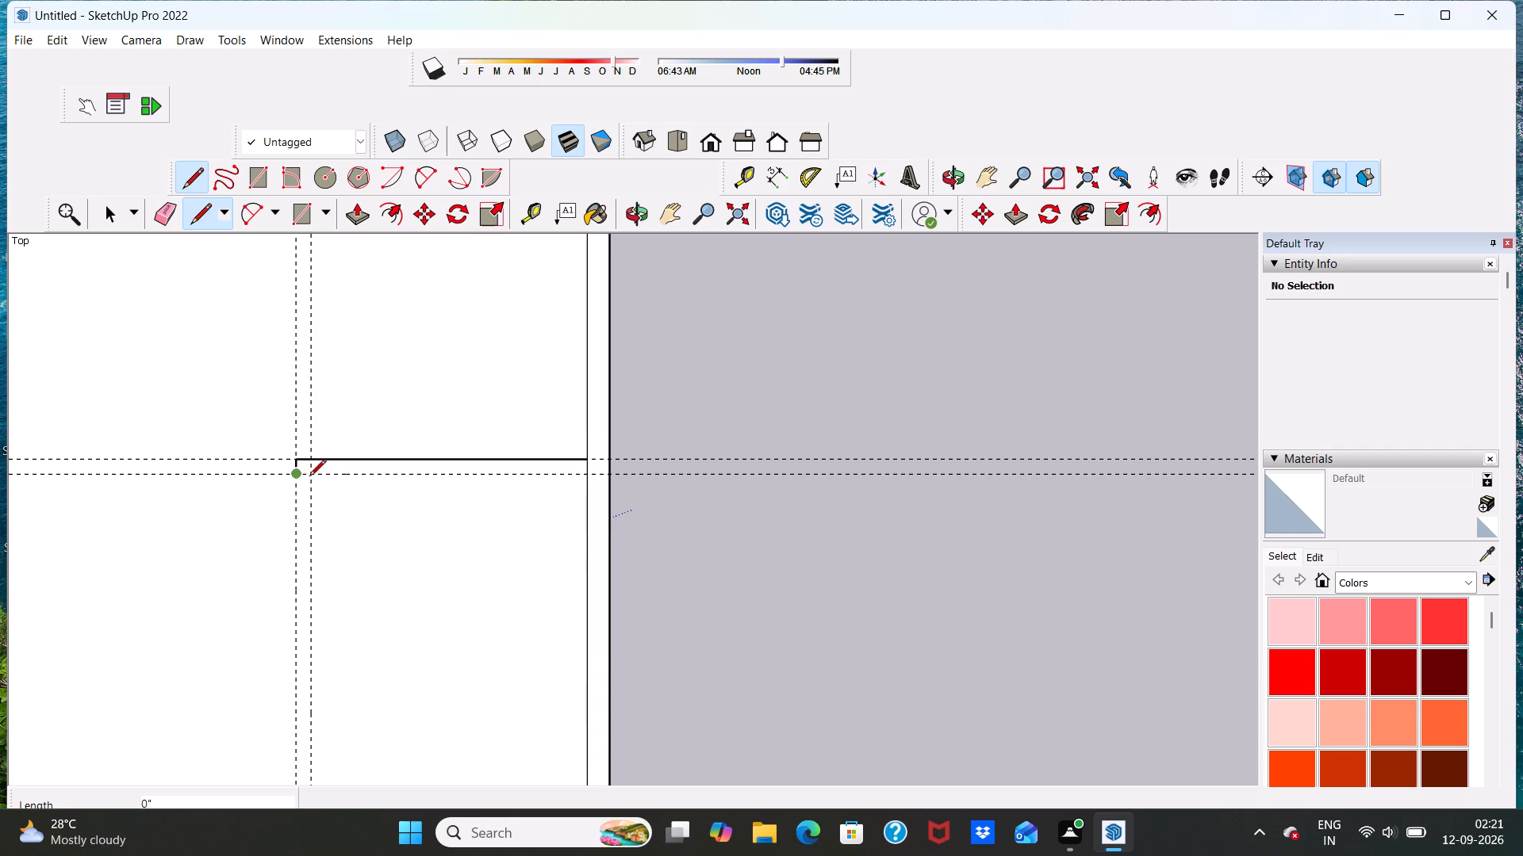
click(309, 477)
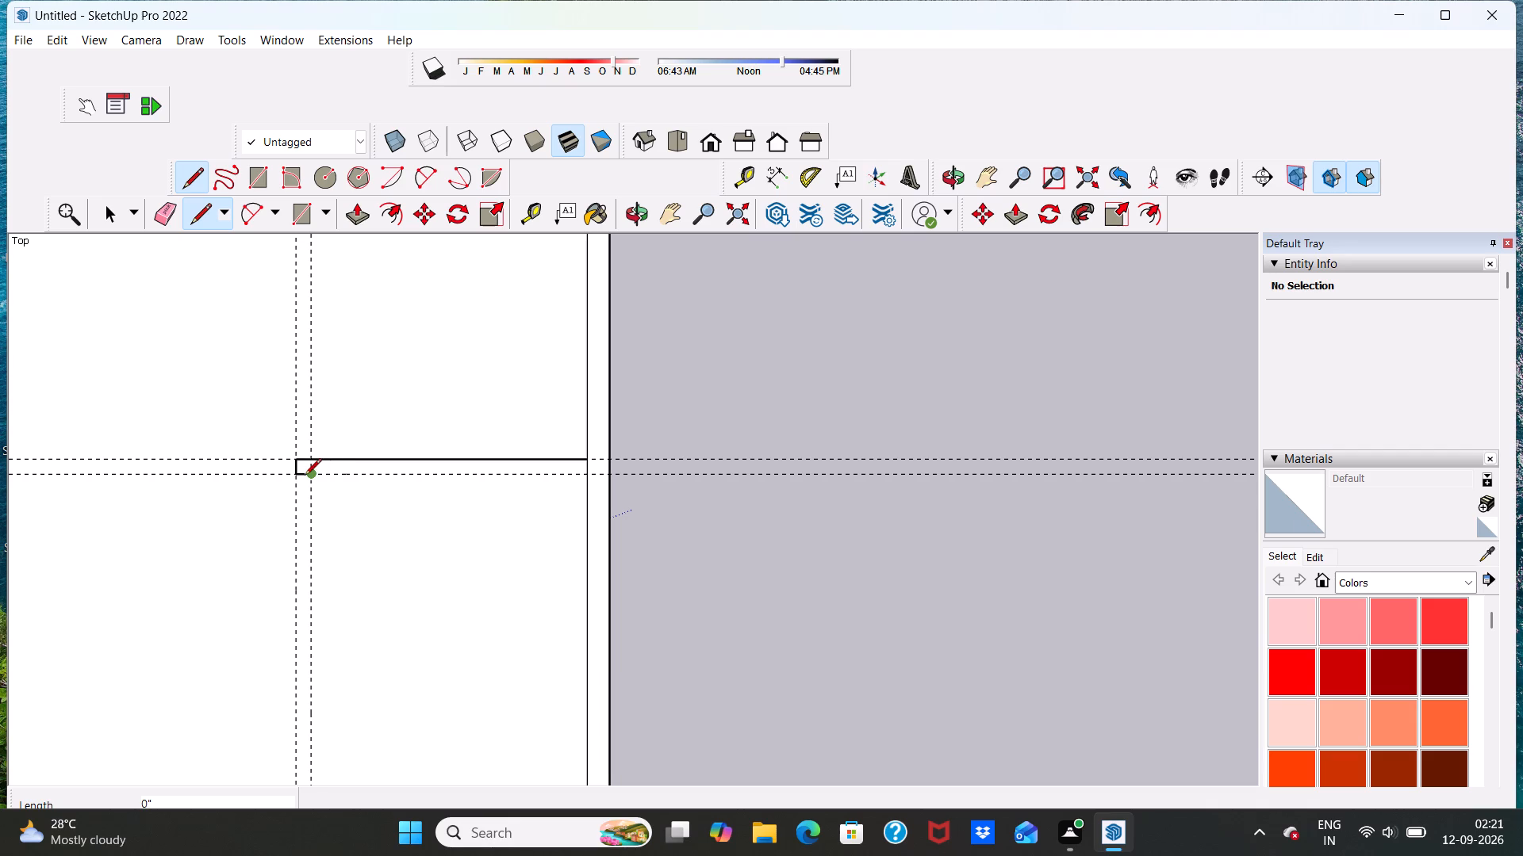
click(305, 477)
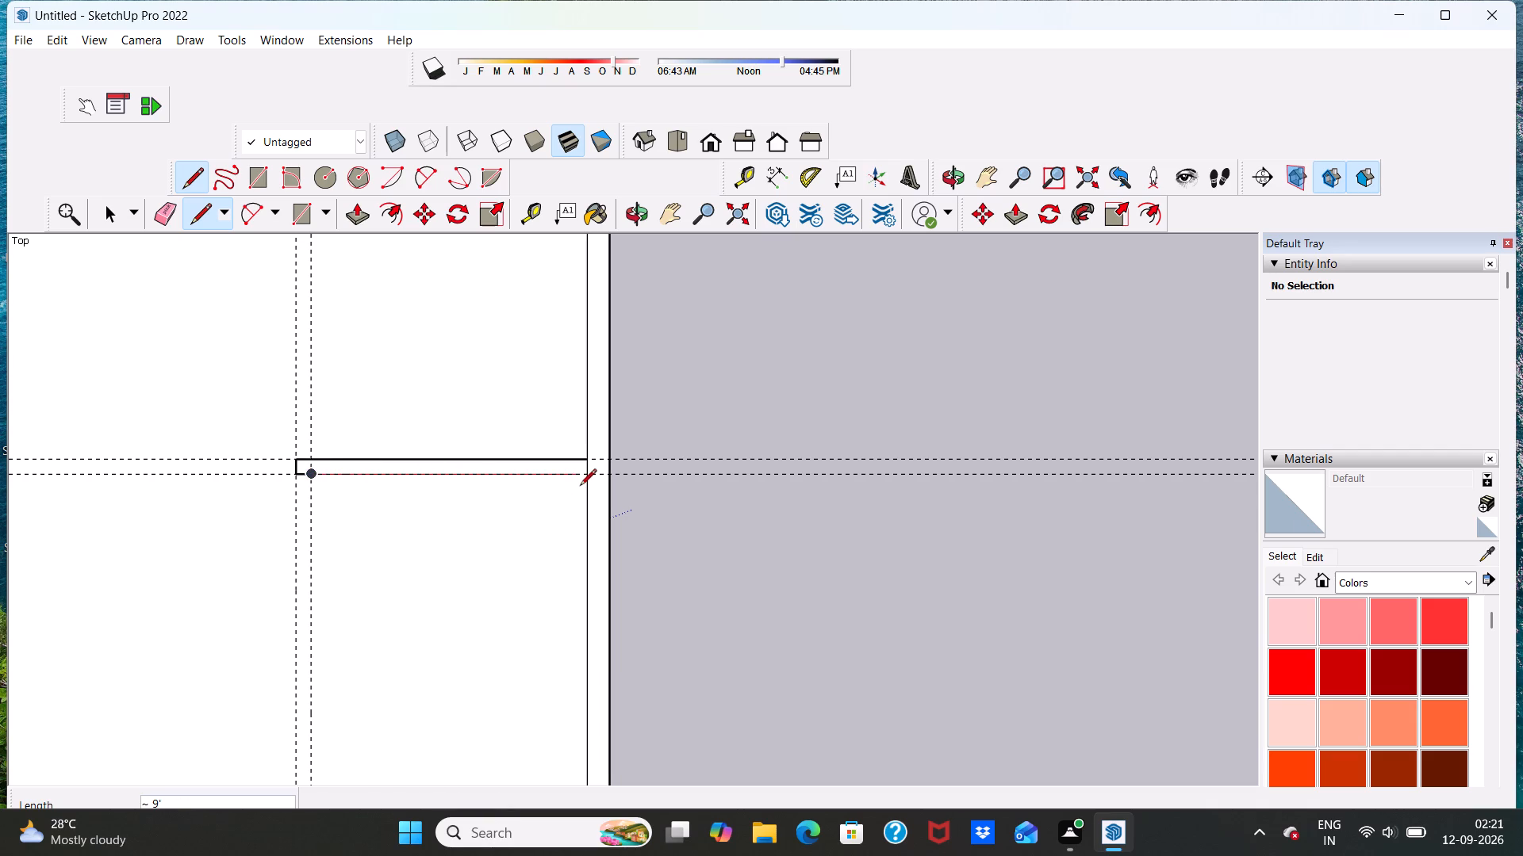
click(581, 482)
scroll(577, 455, down, 14)
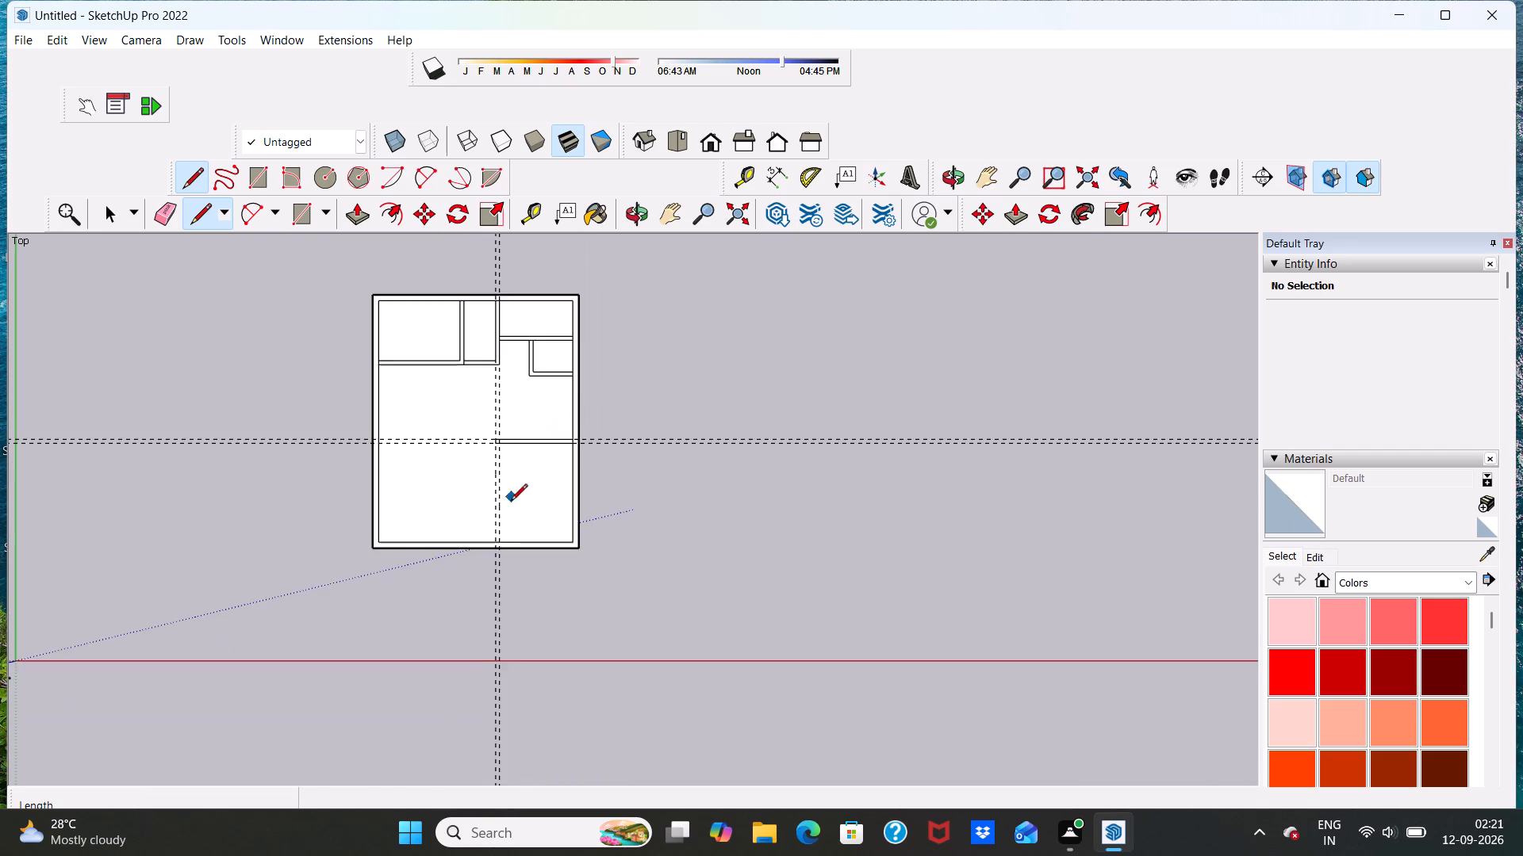
scroll(514, 508, up, 9)
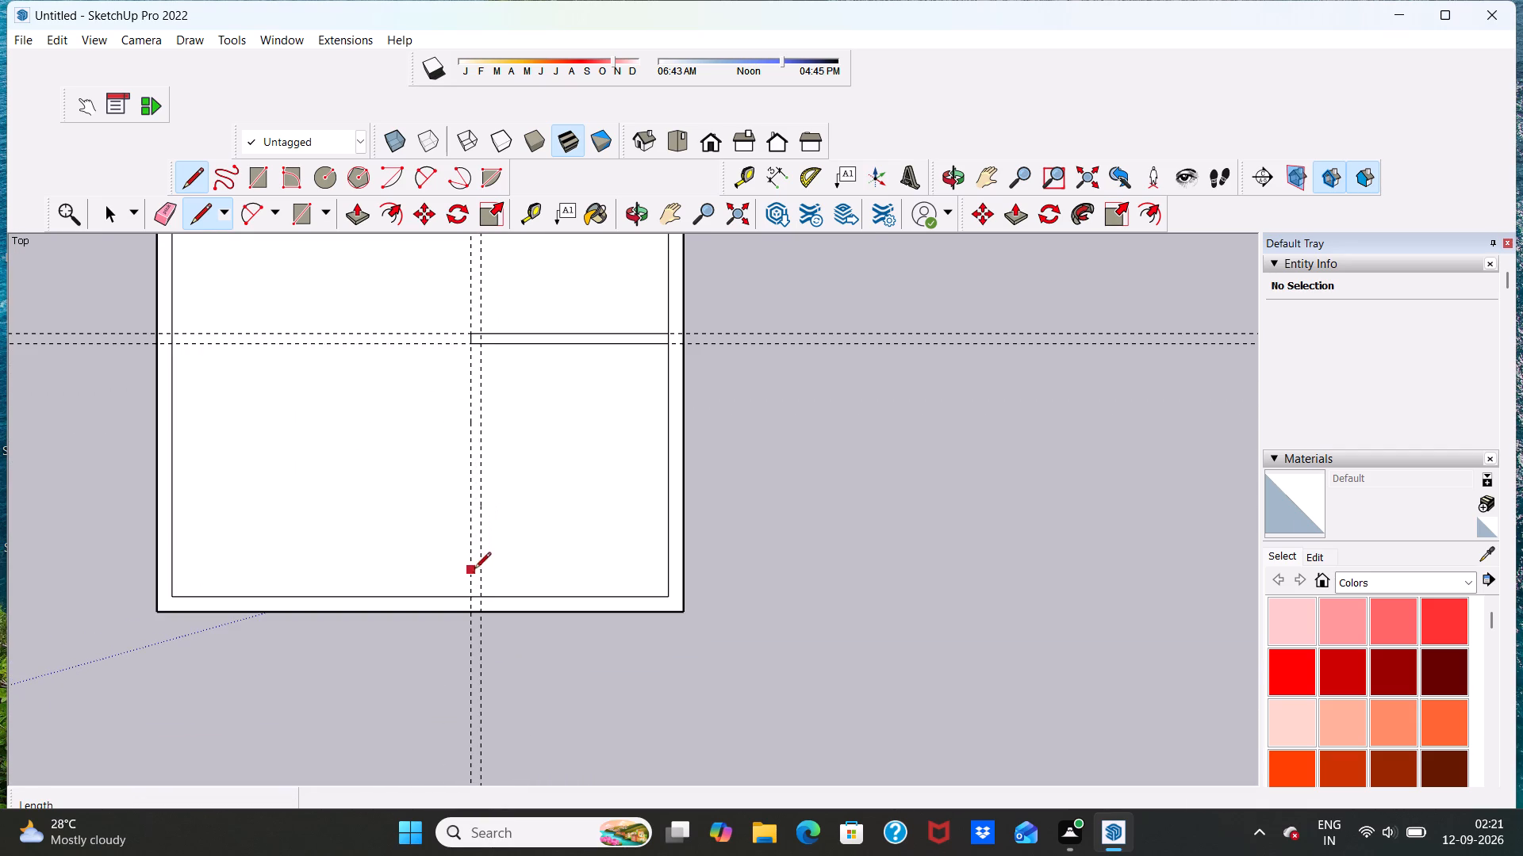
Draw a 6" vertical wall between the vertical guides, running about 8'9" up from the bottom outer wall's inner edge with a closed top.
click(474, 595)
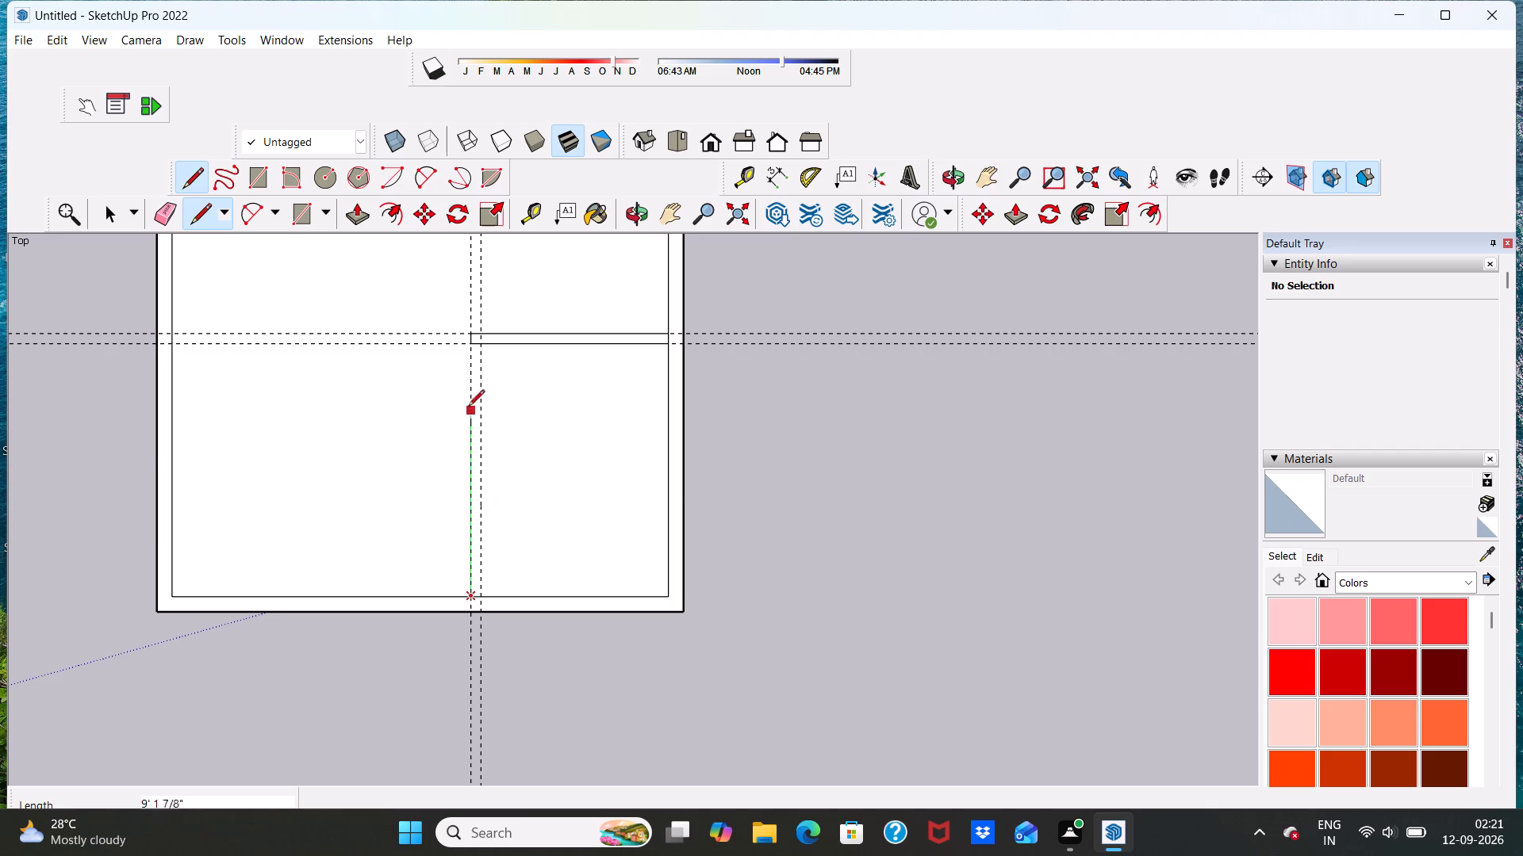
click(466, 420)
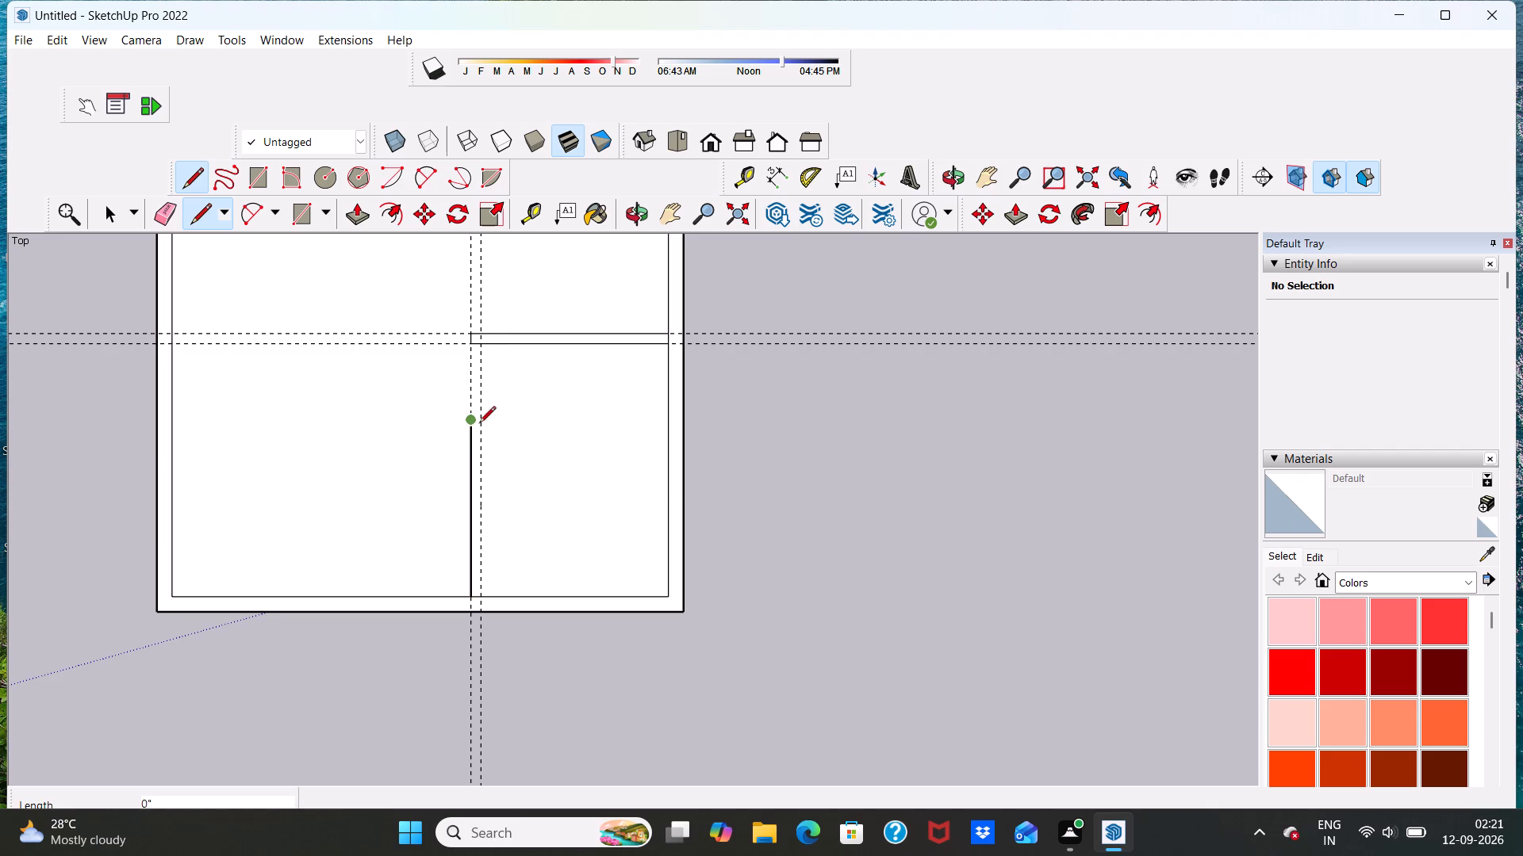
click(483, 422)
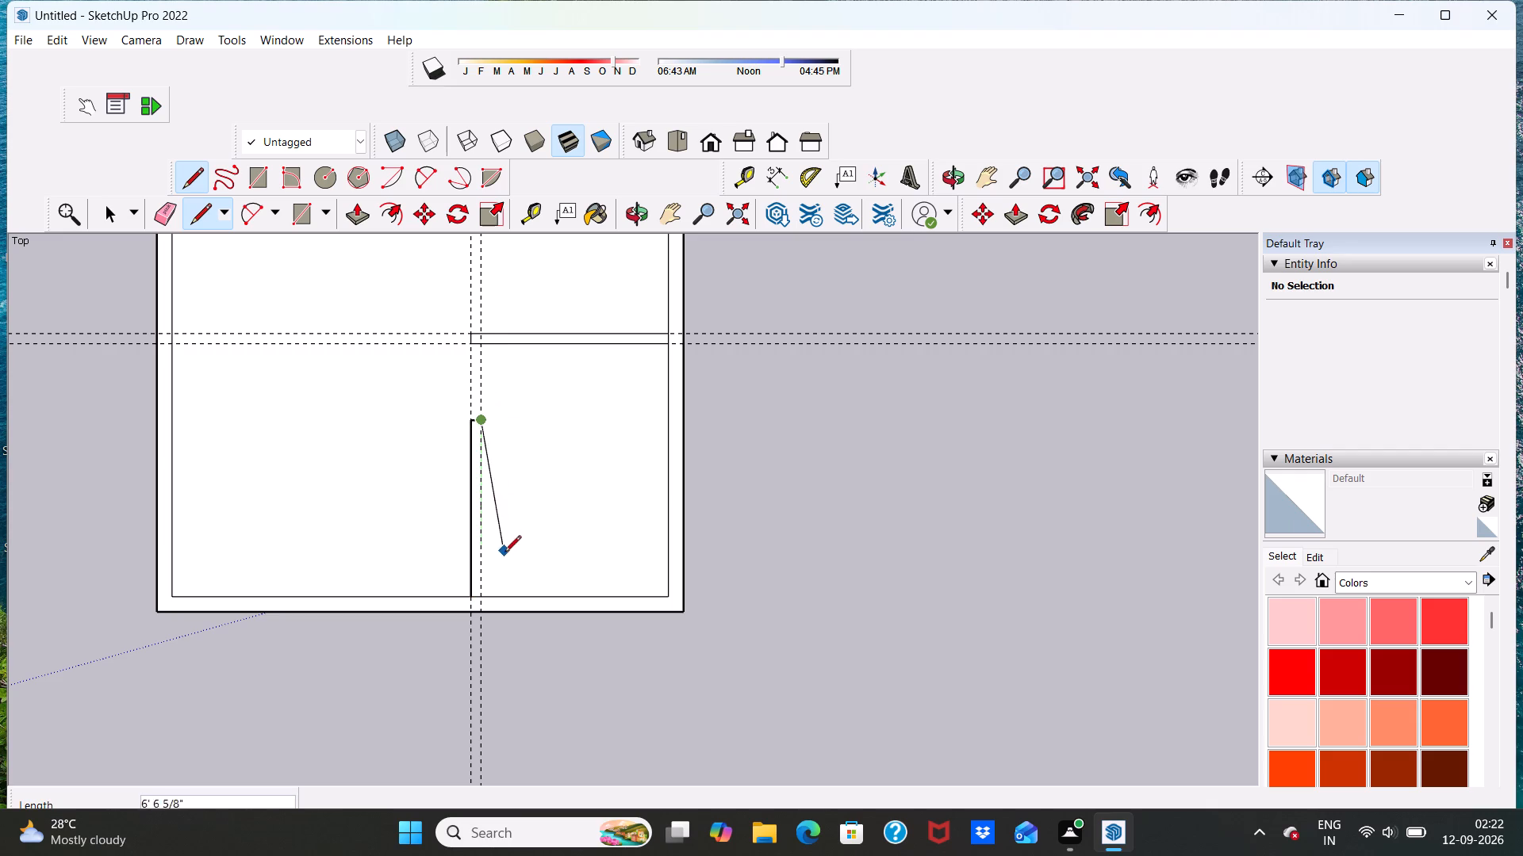
click(482, 600)
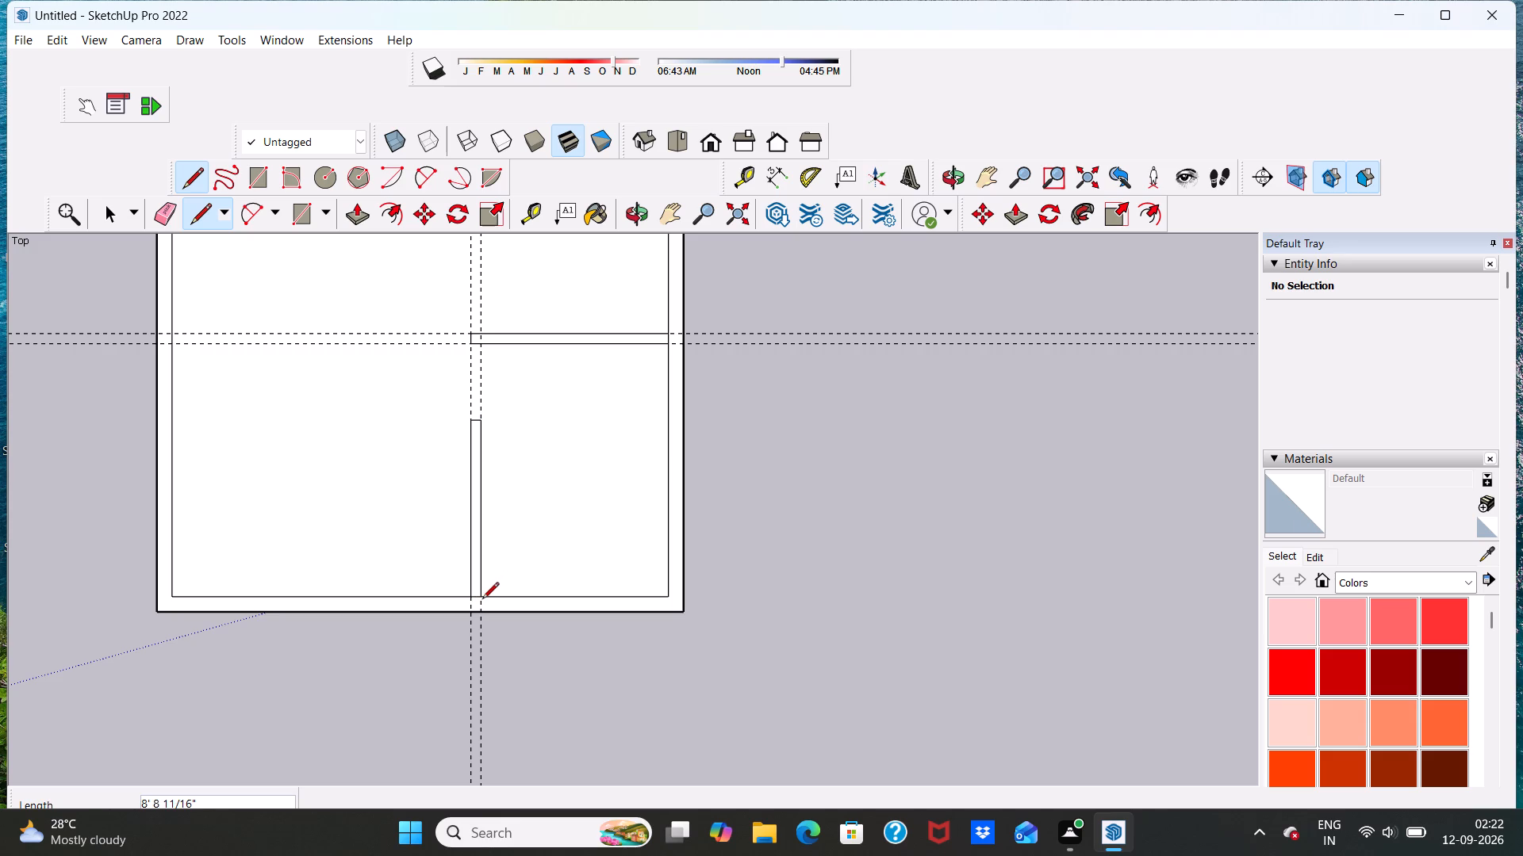
key(space)
Erase the two horizontal and two vertical guides around the lower-right room.
scroll(484, 419, up, 5)
scroll(484, 418, down, 13)
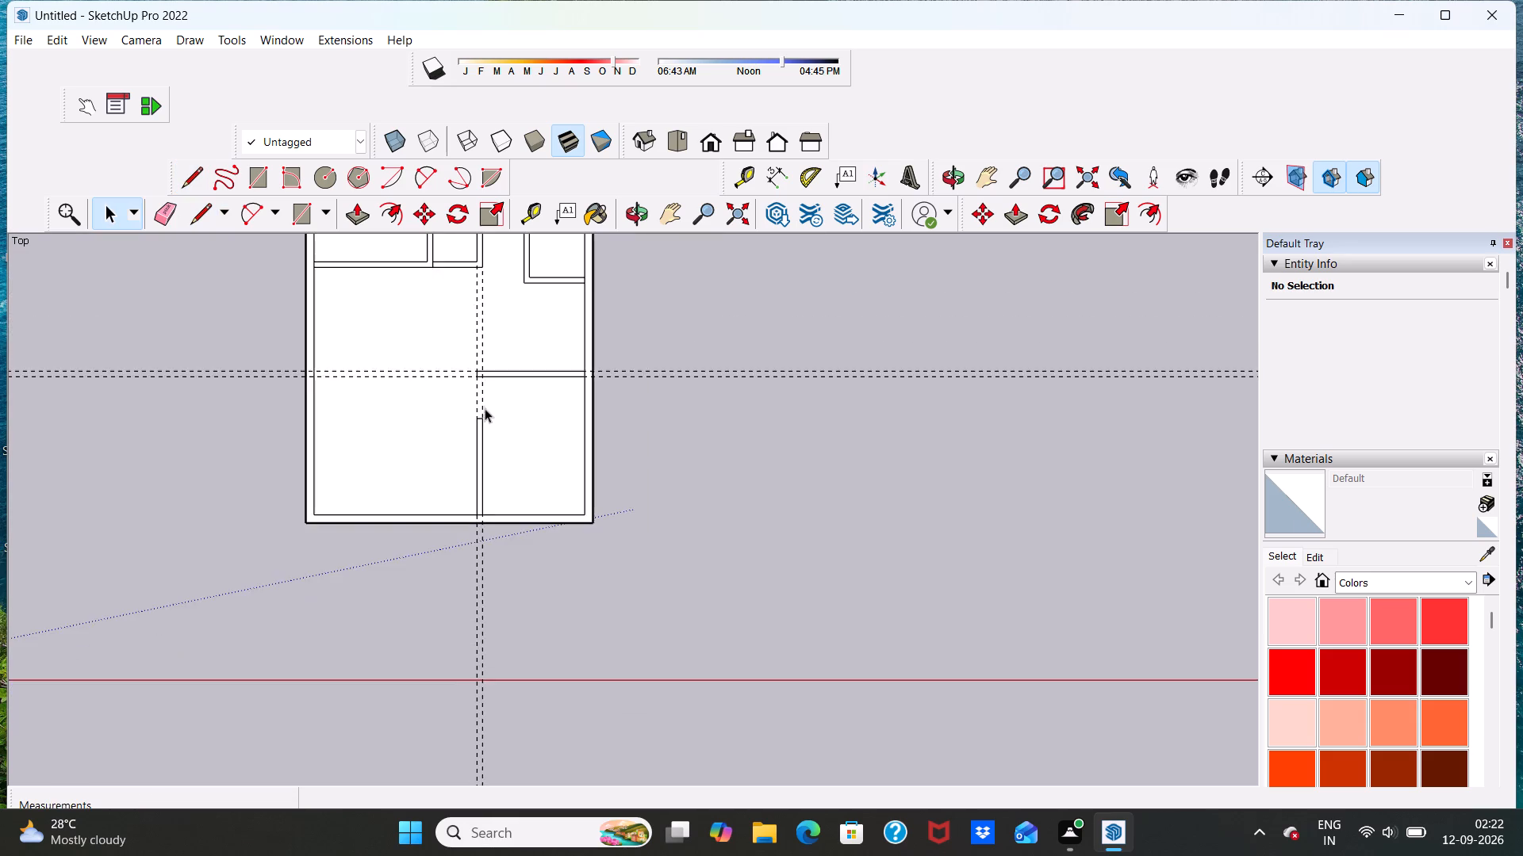
scroll(485, 406, down, 4)
scroll(485, 406, up, 3)
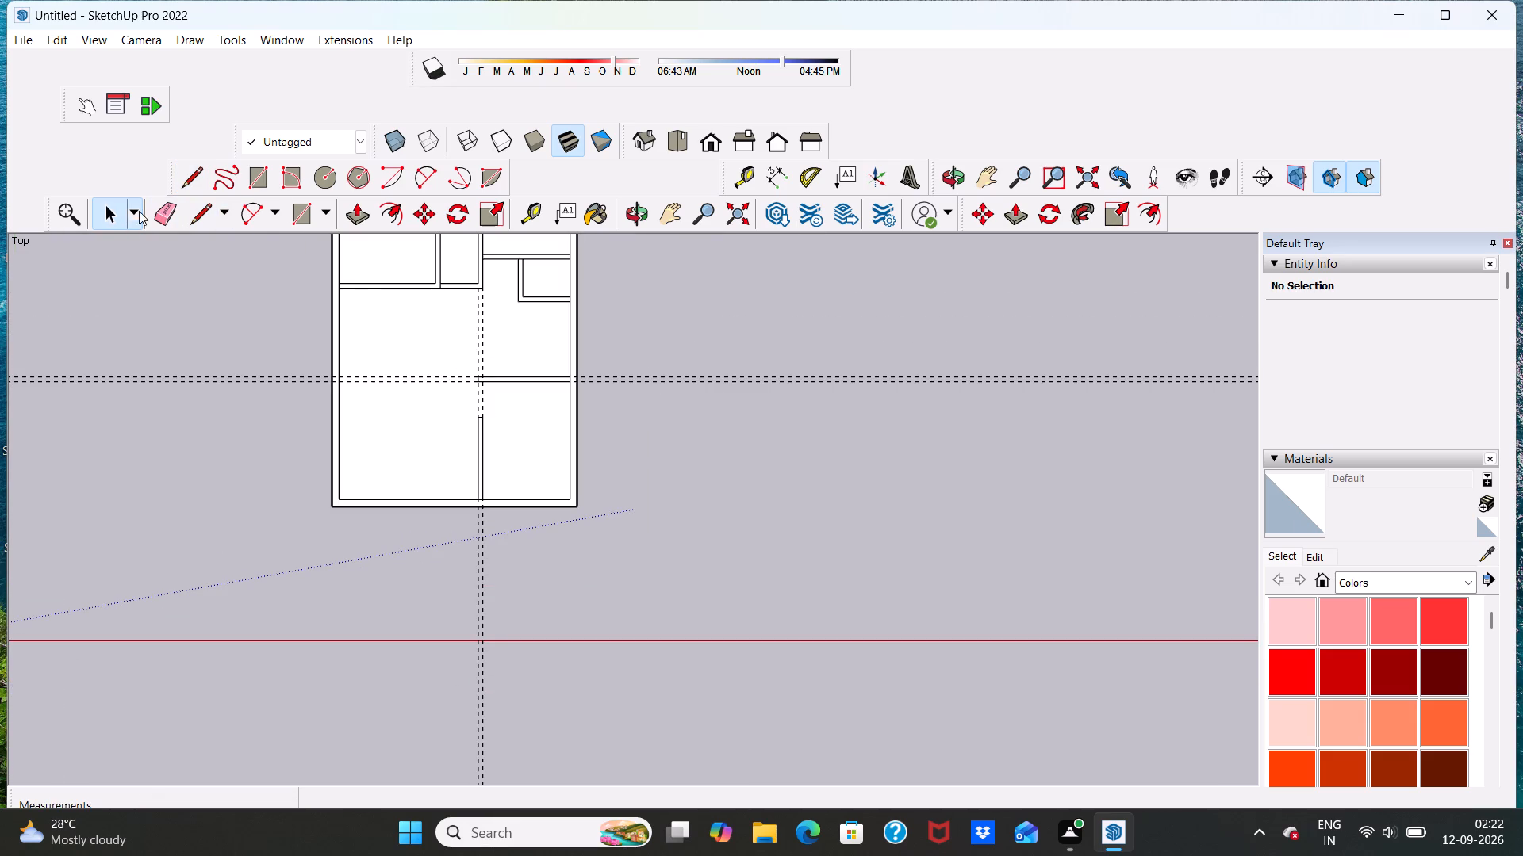
click(159, 201)
drag(186, 293, 231, 458)
drag(224, 343, 191, 466)
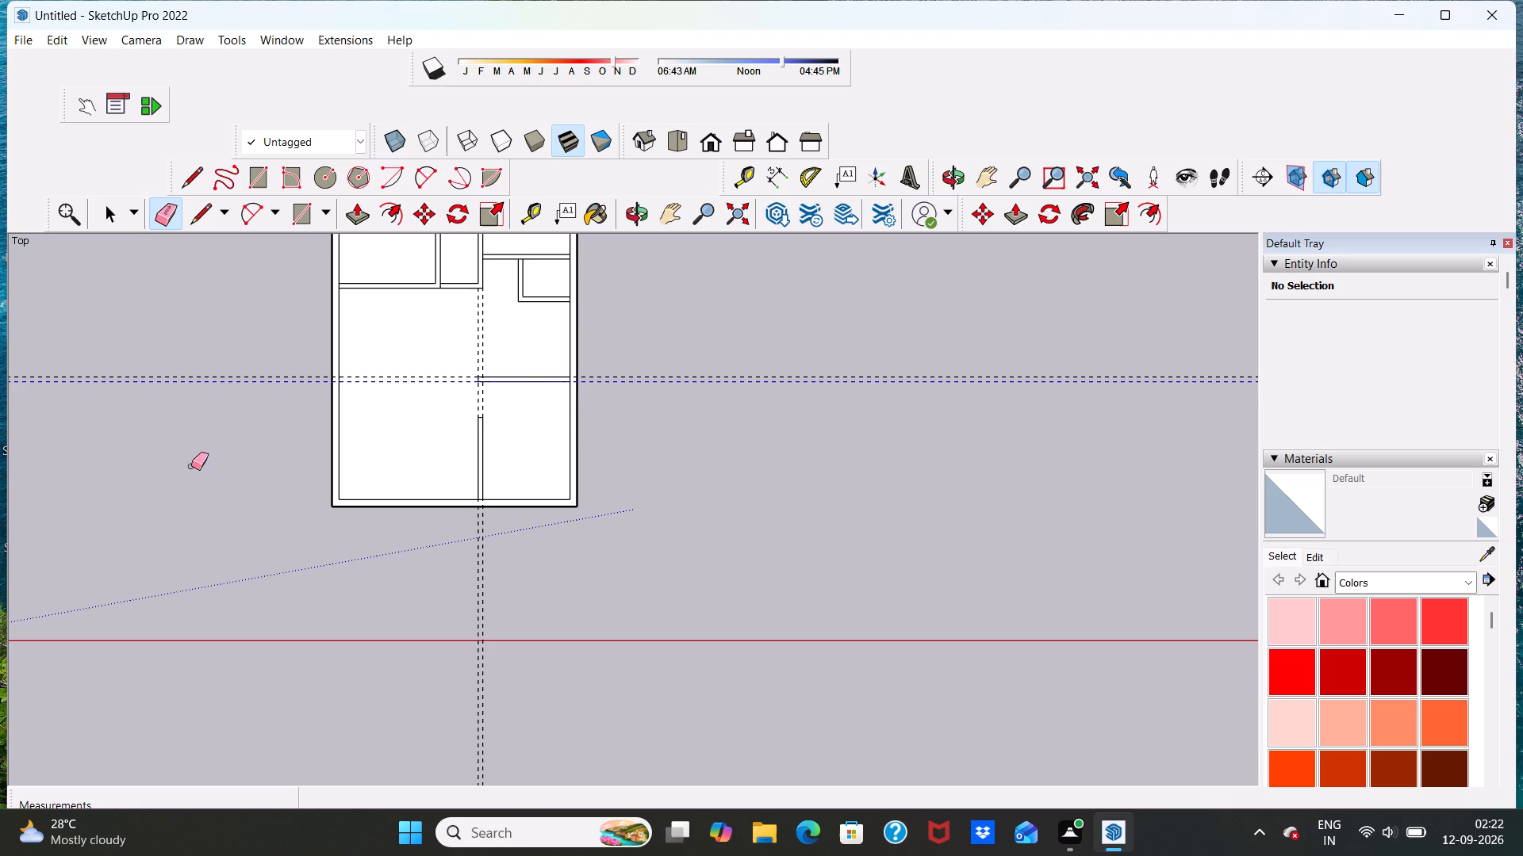
drag(191, 466, 187, 484)
drag(413, 579, 611, 577)
drag(745, 309, 757, 429)
drag(443, 583, 569, 590)
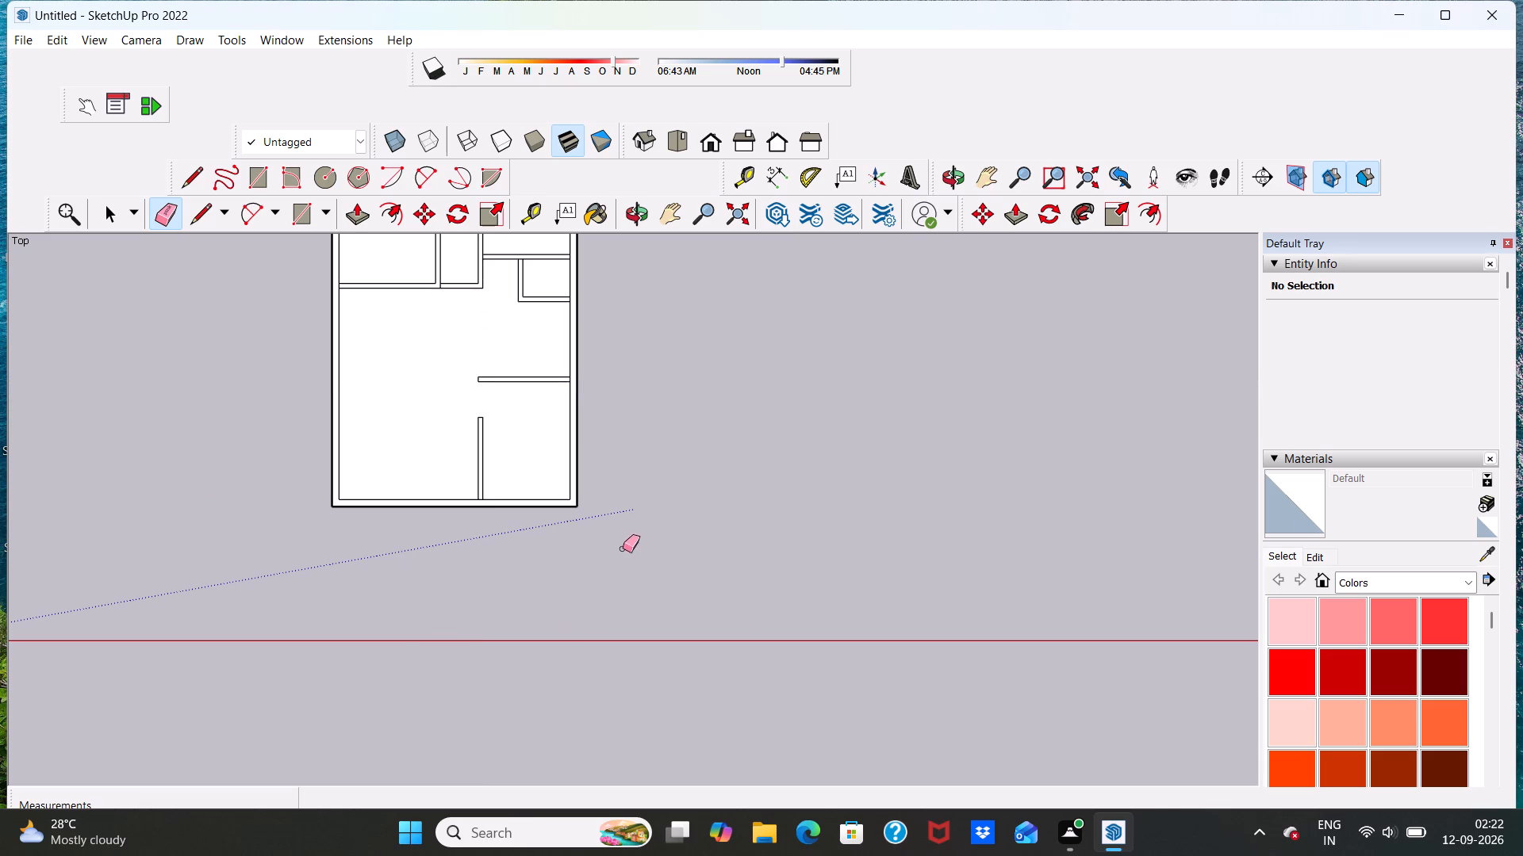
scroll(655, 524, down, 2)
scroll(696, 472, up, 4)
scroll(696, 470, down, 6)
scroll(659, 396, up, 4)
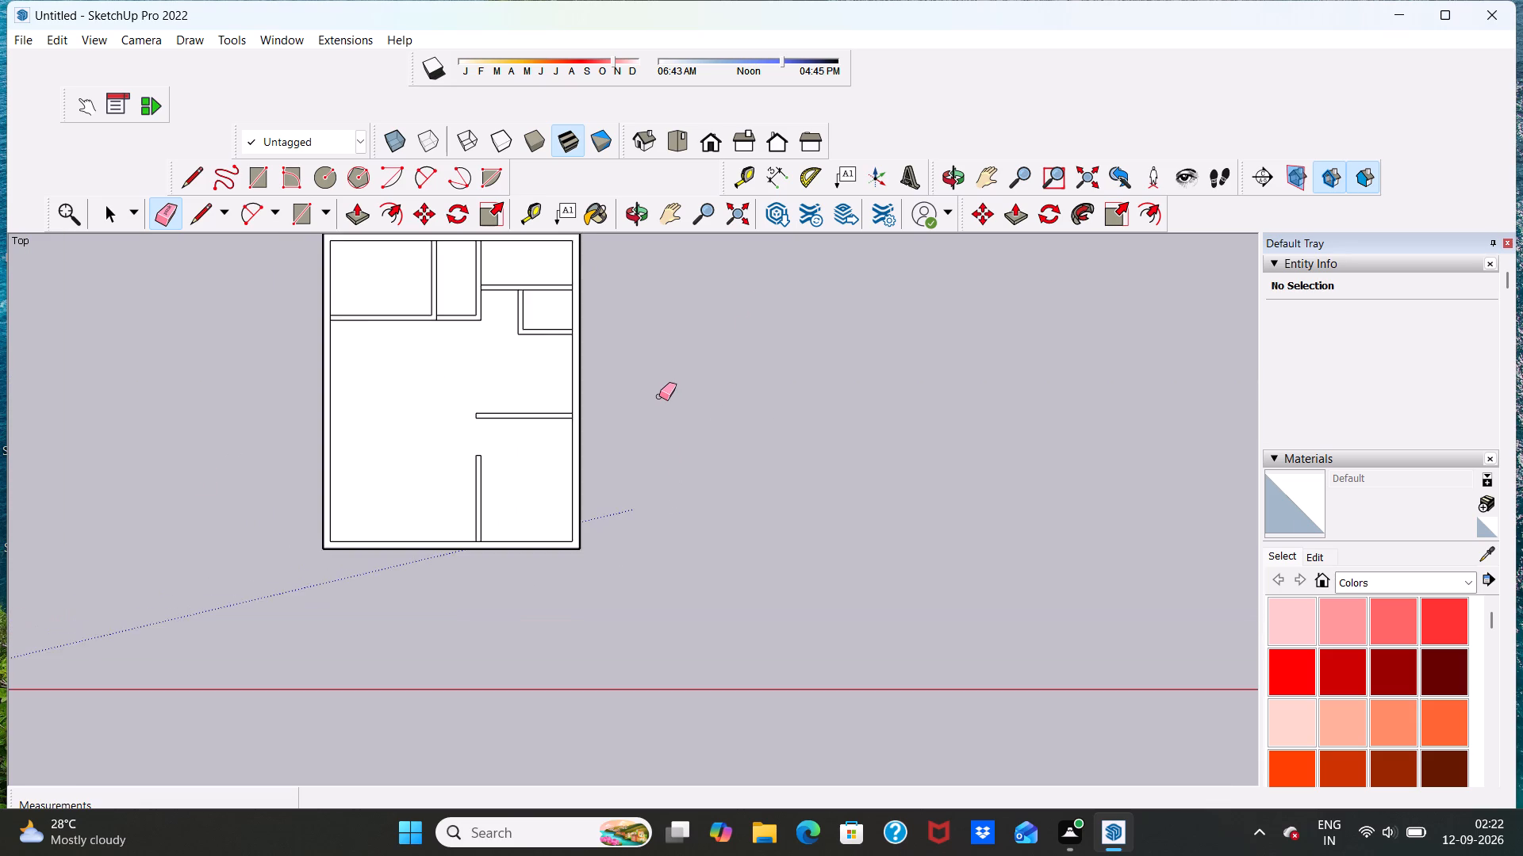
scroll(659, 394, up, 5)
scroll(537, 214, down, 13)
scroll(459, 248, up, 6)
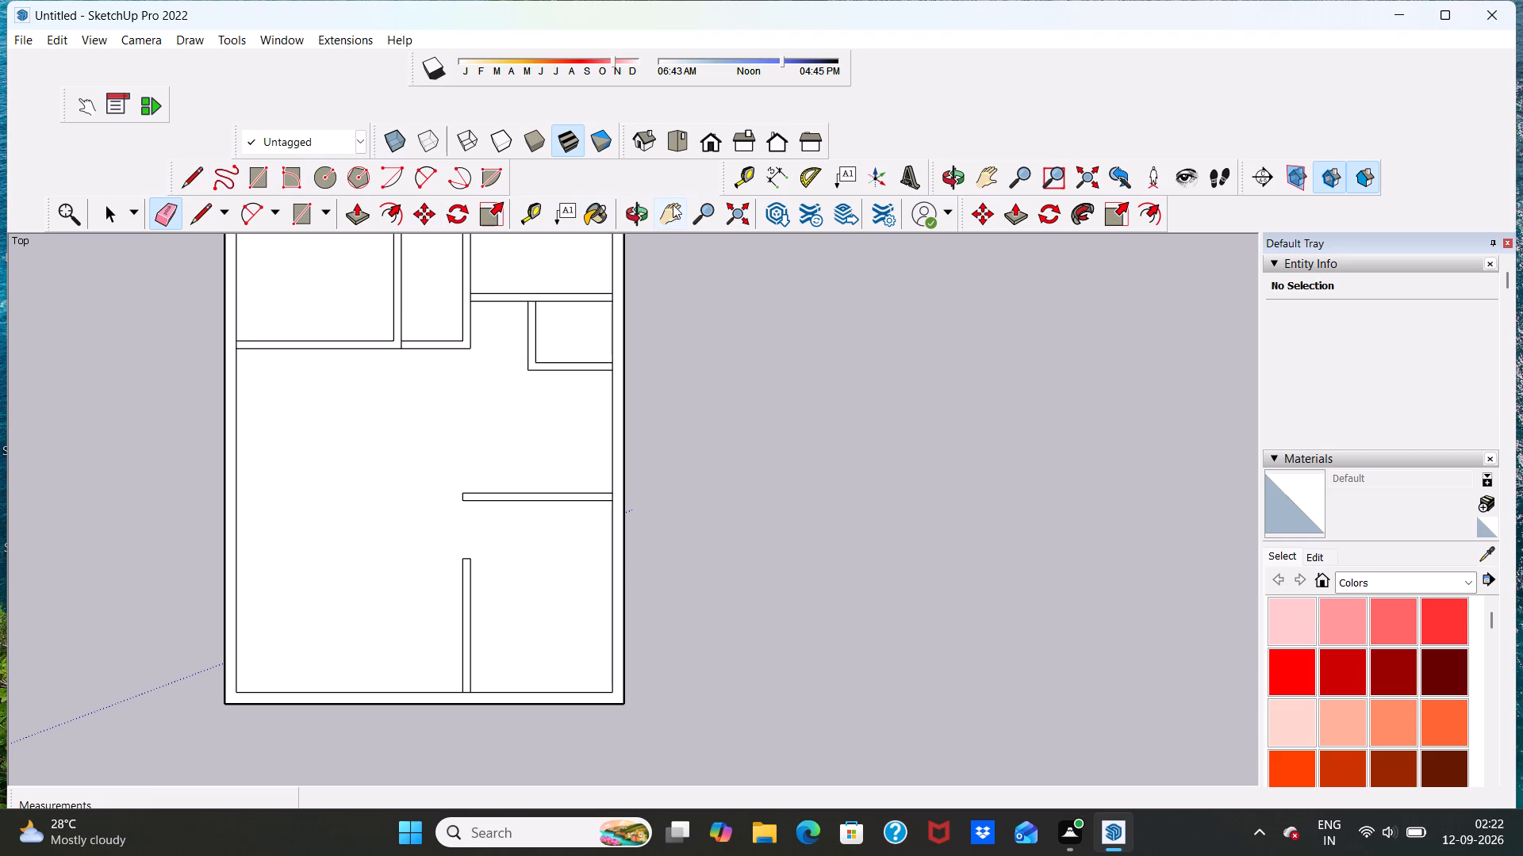
Place a vertical guide 10'3" in from the left outer wall's inner edge, and a second guide 6" further right.
click(743, 183)
scroll(257, 418, up, 5)
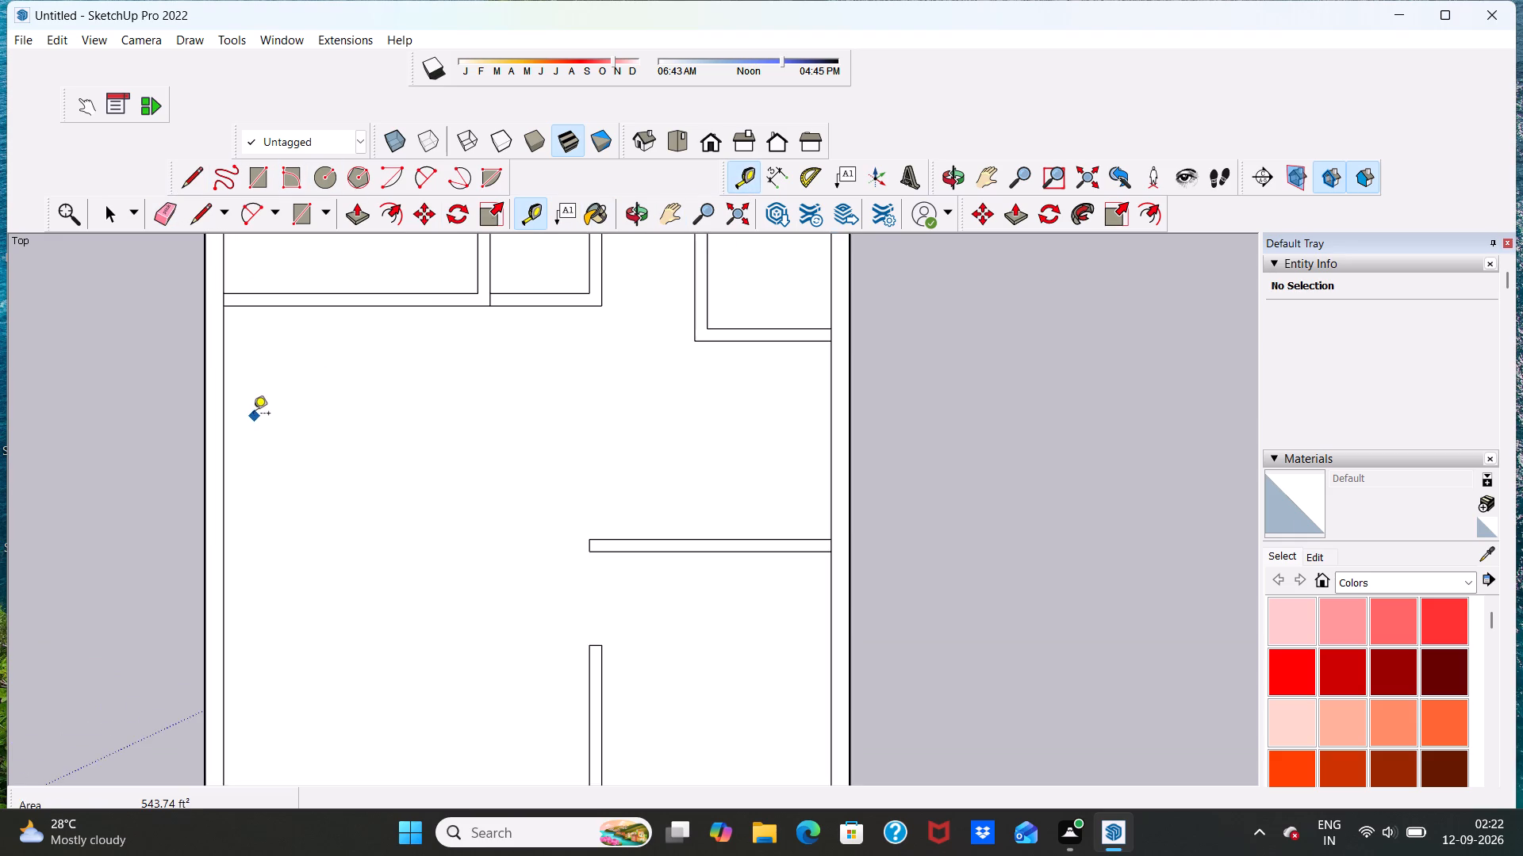
scroll(253, 413, down, 5)
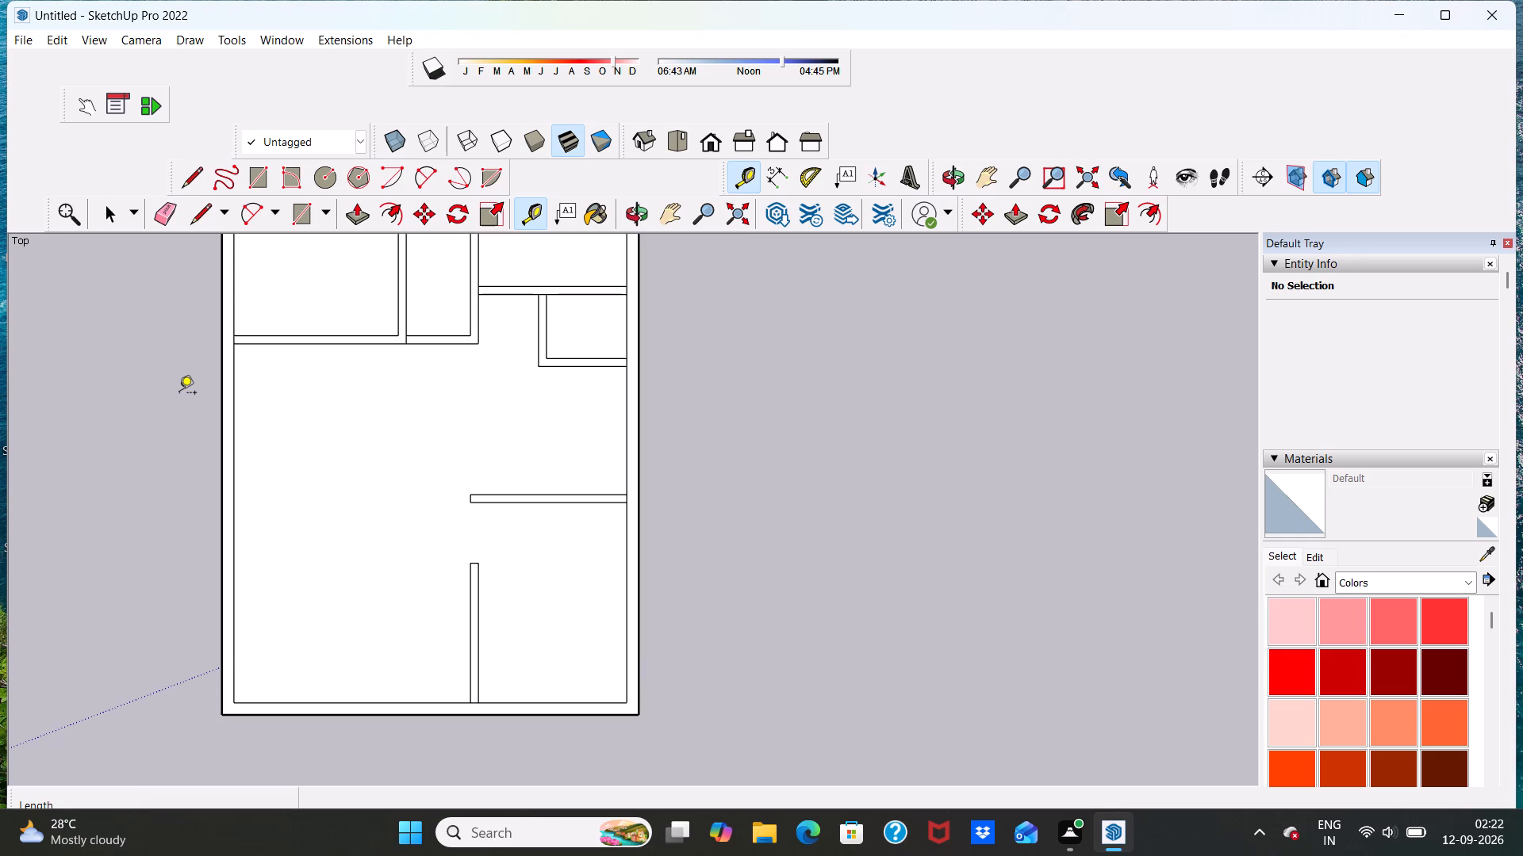
scroll(161, 403, down, 5)
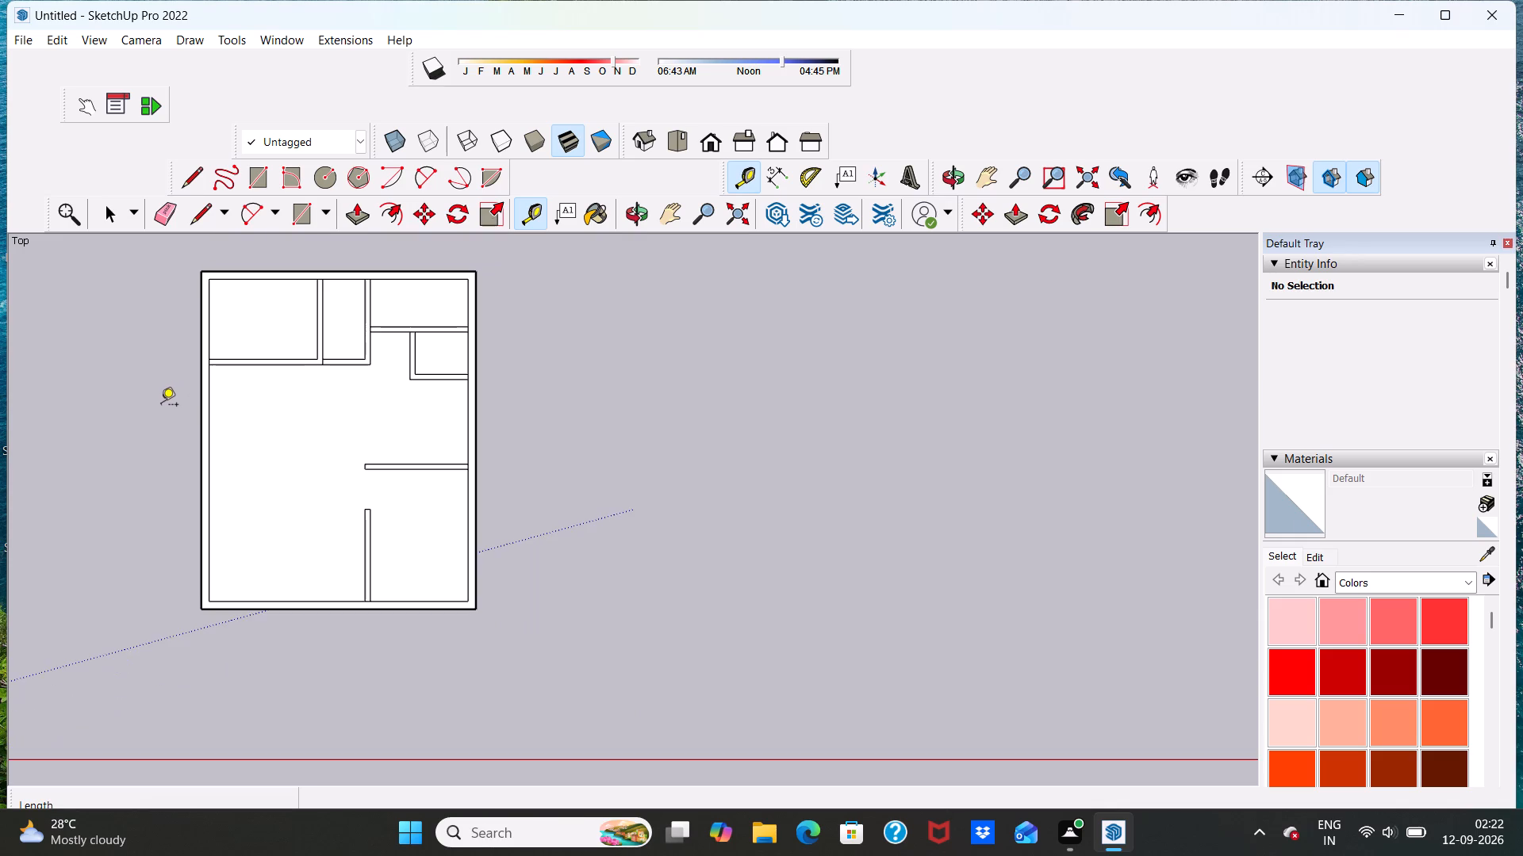
scroll(328, 388, up, 3)
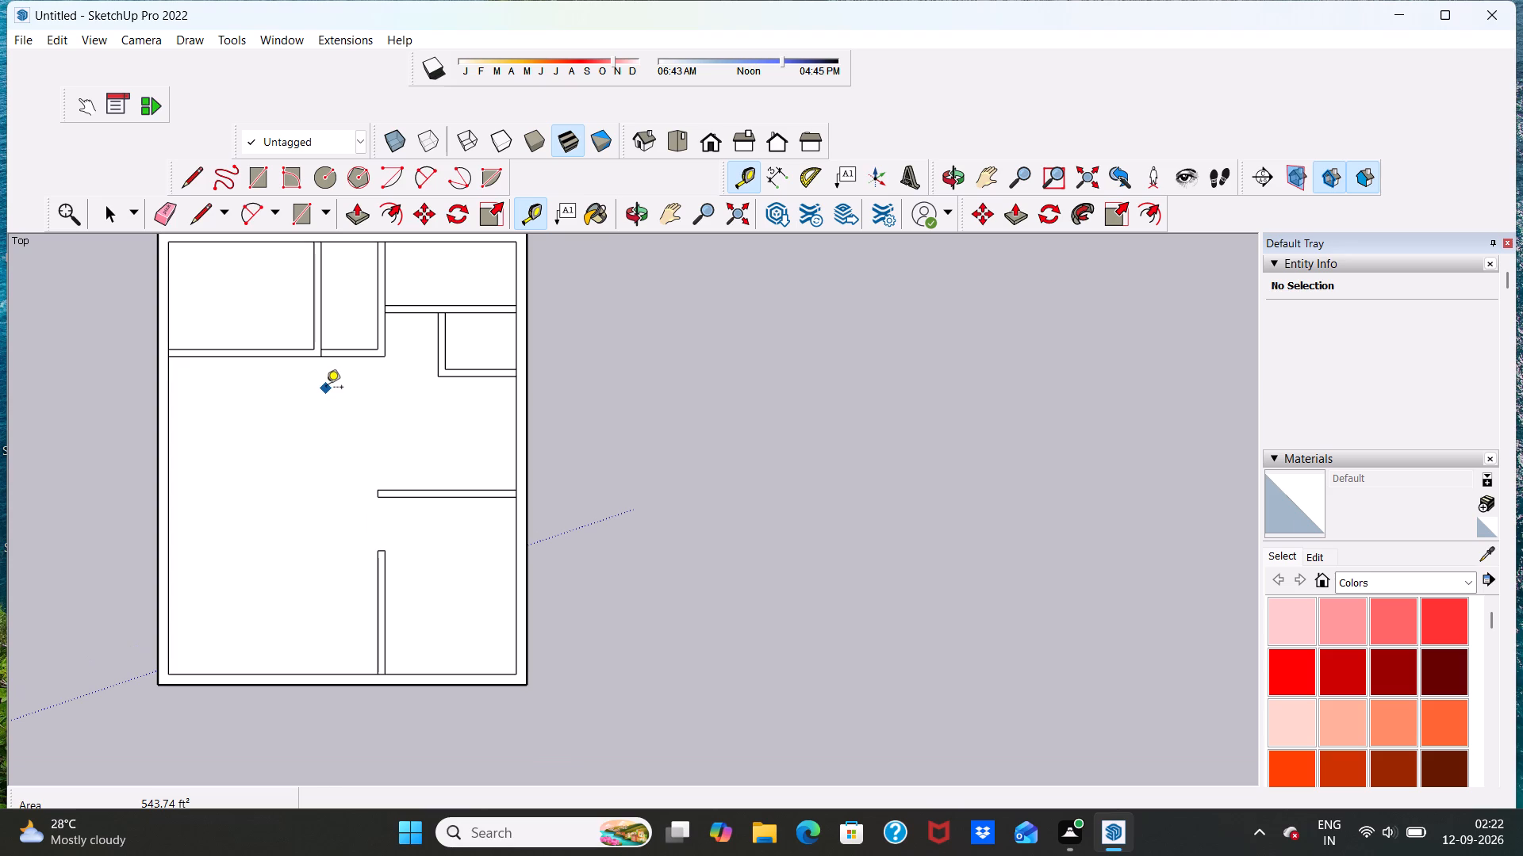
scroll(326, 388, down, 3)
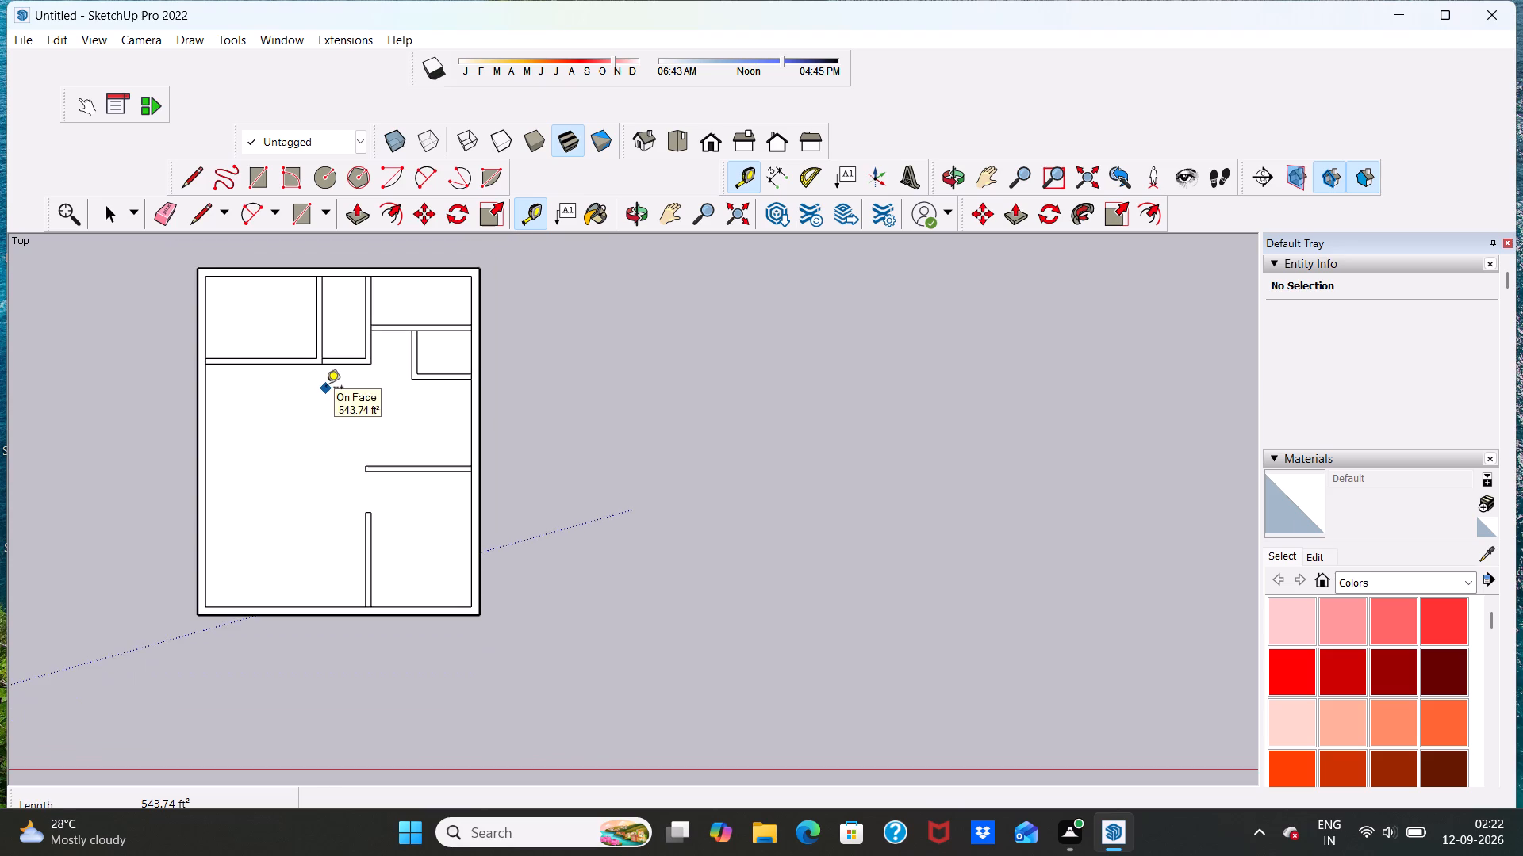
scroll(293, 399, up, 3)
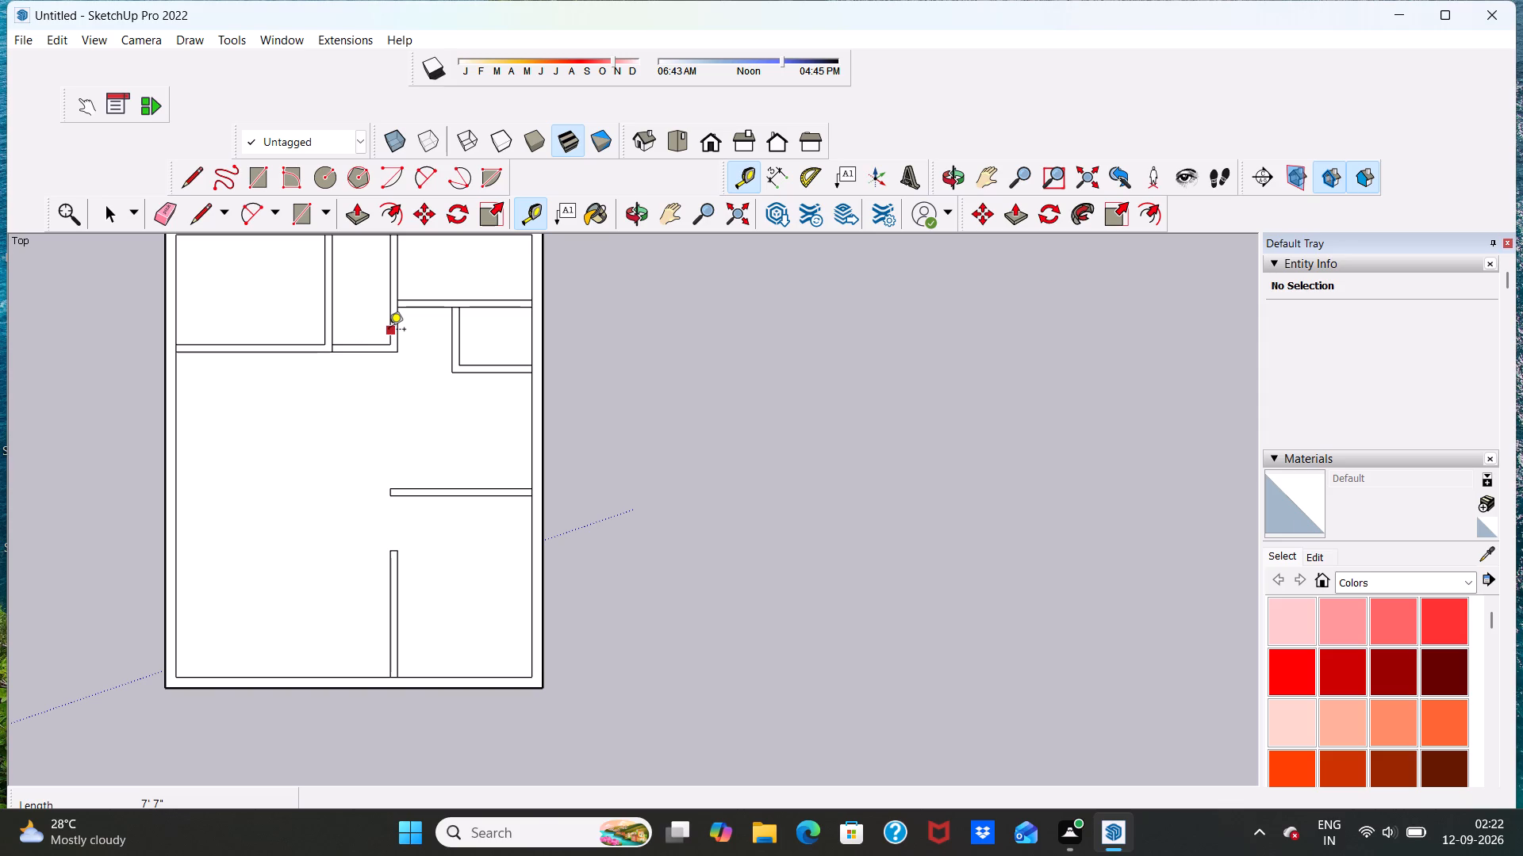
scroll(389, 343, down, 6)
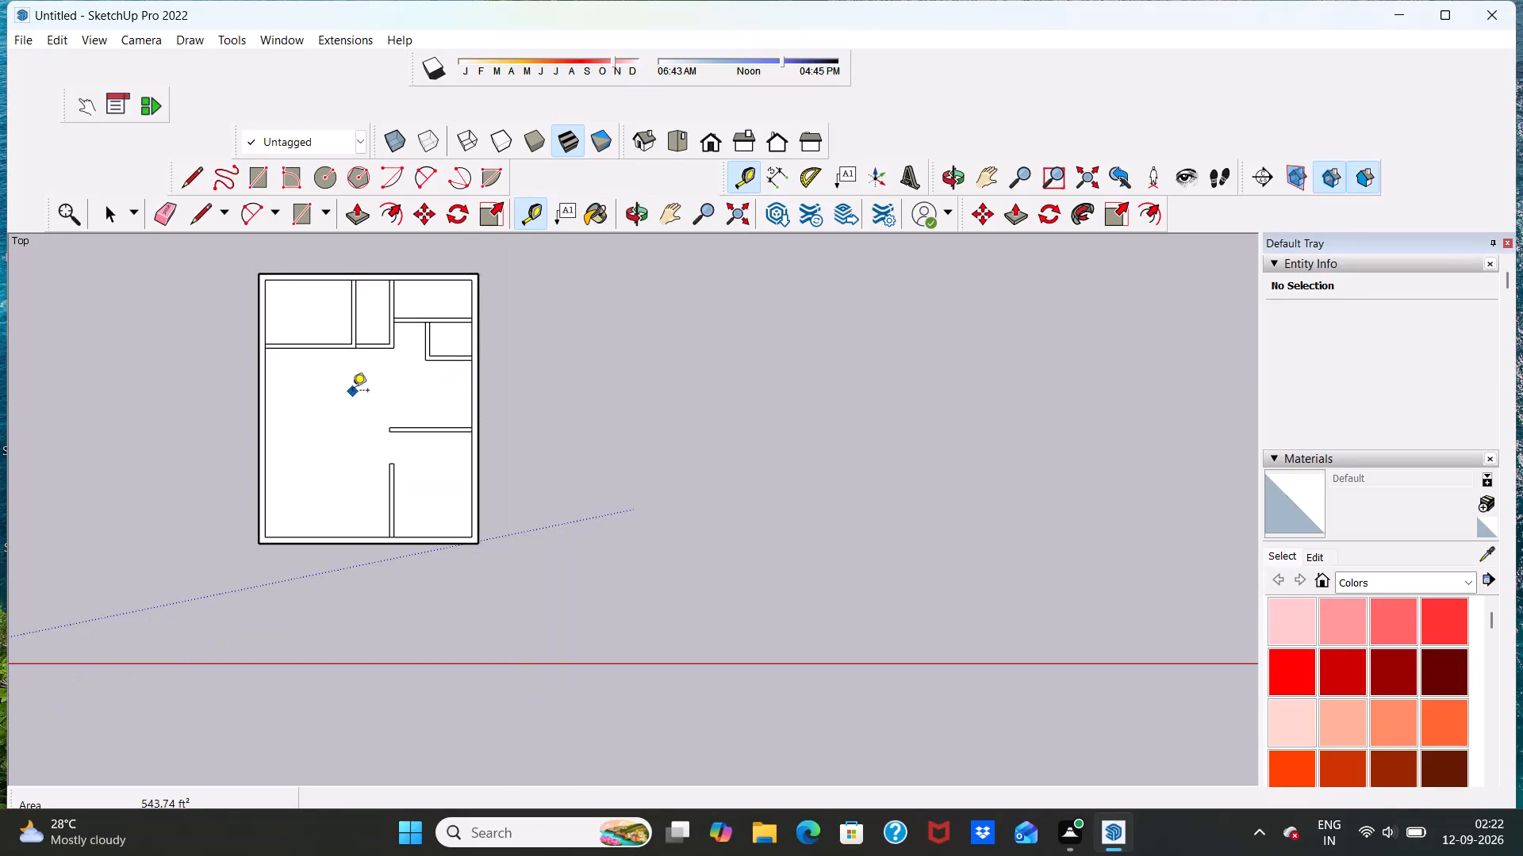
scroll(352, 392, up, 2)
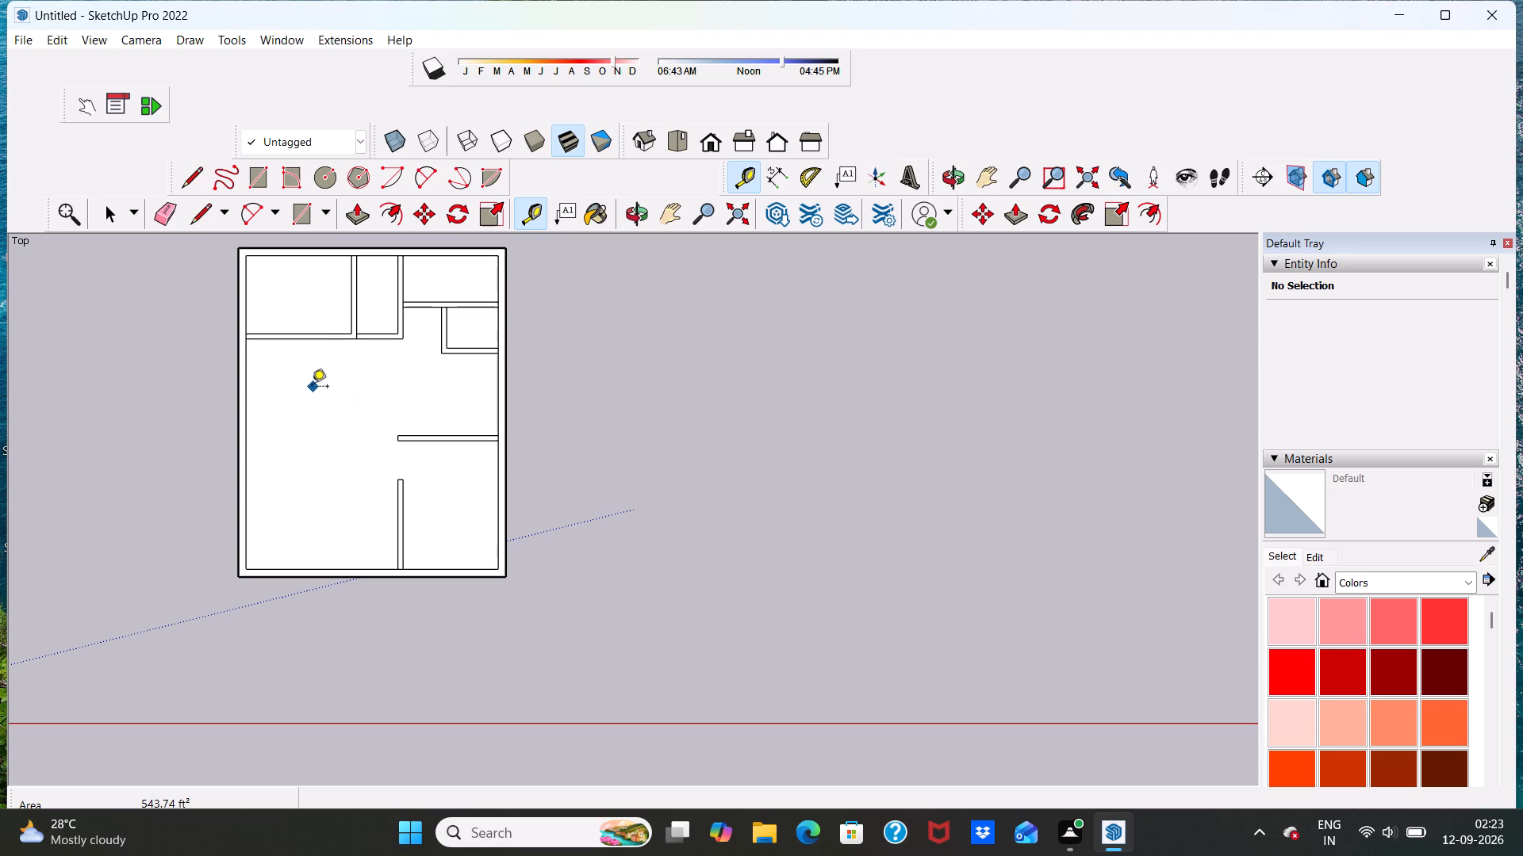
scroll(311, 388, up, 5)
click(203, 417)
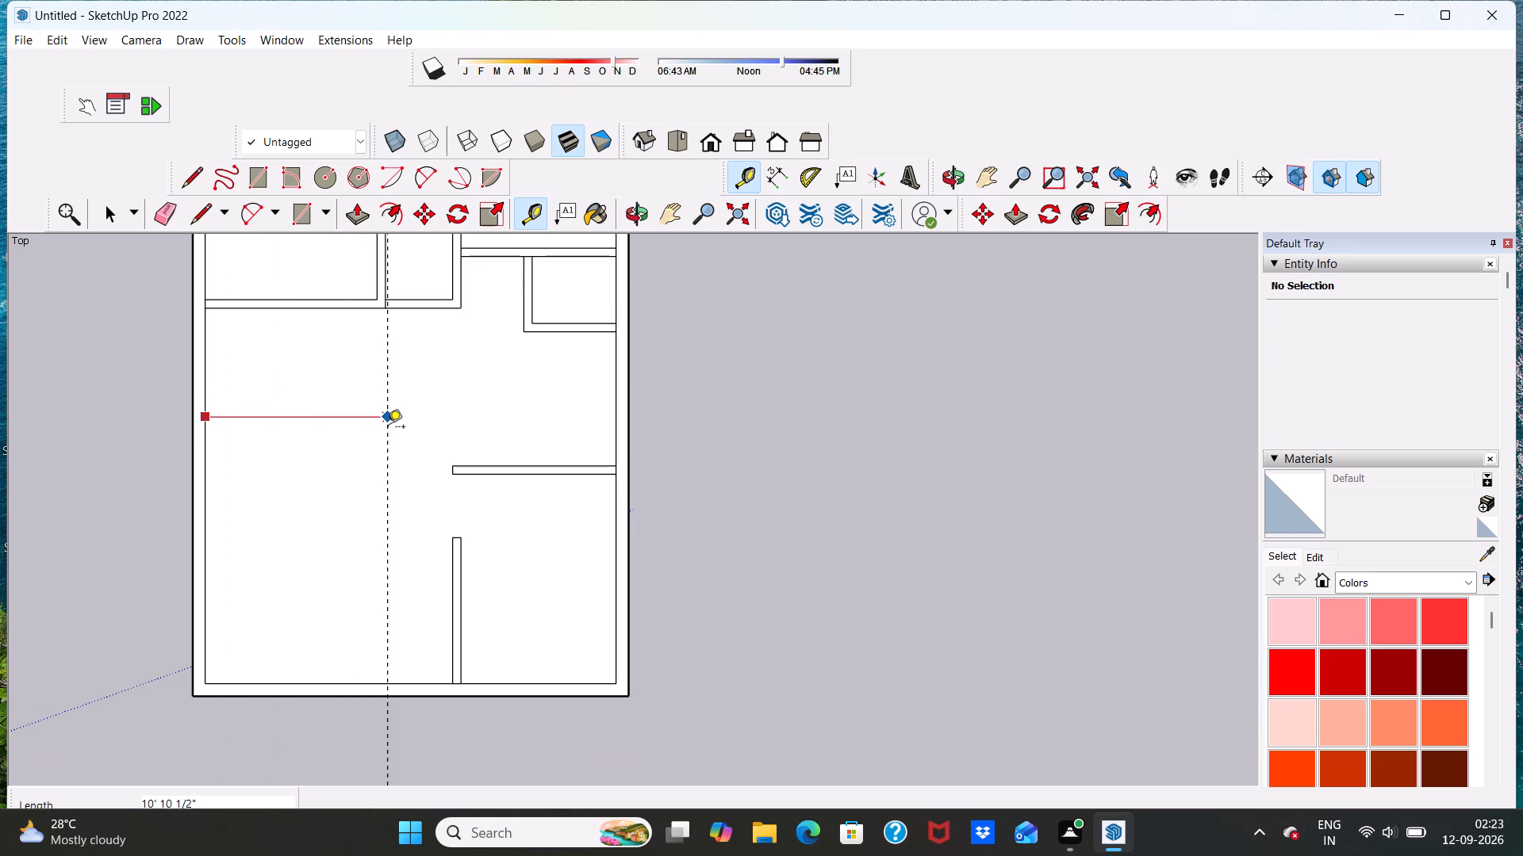
text(10')
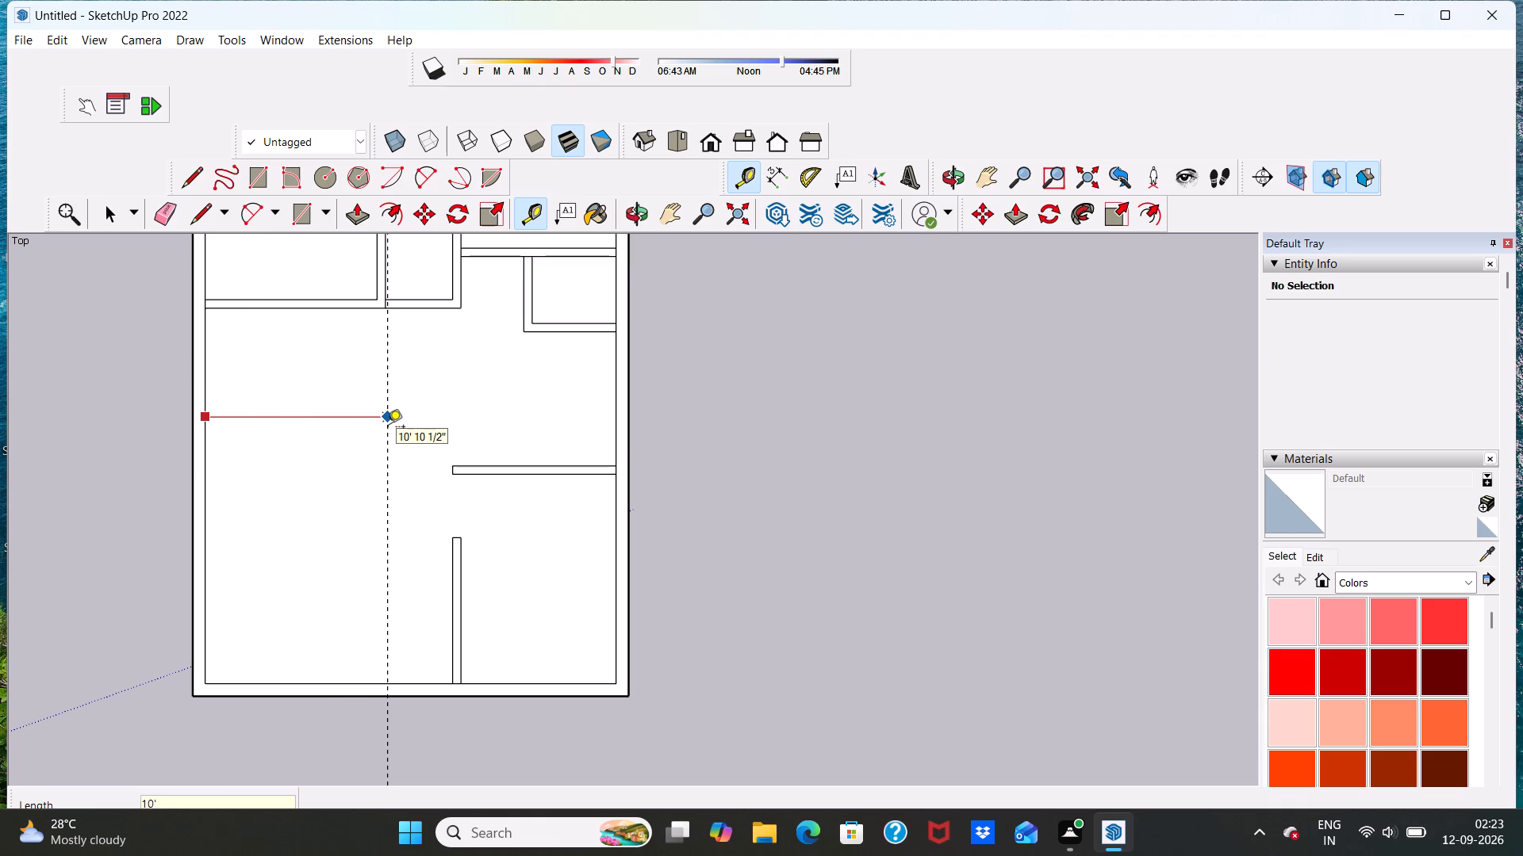
text(3")
key(Return)
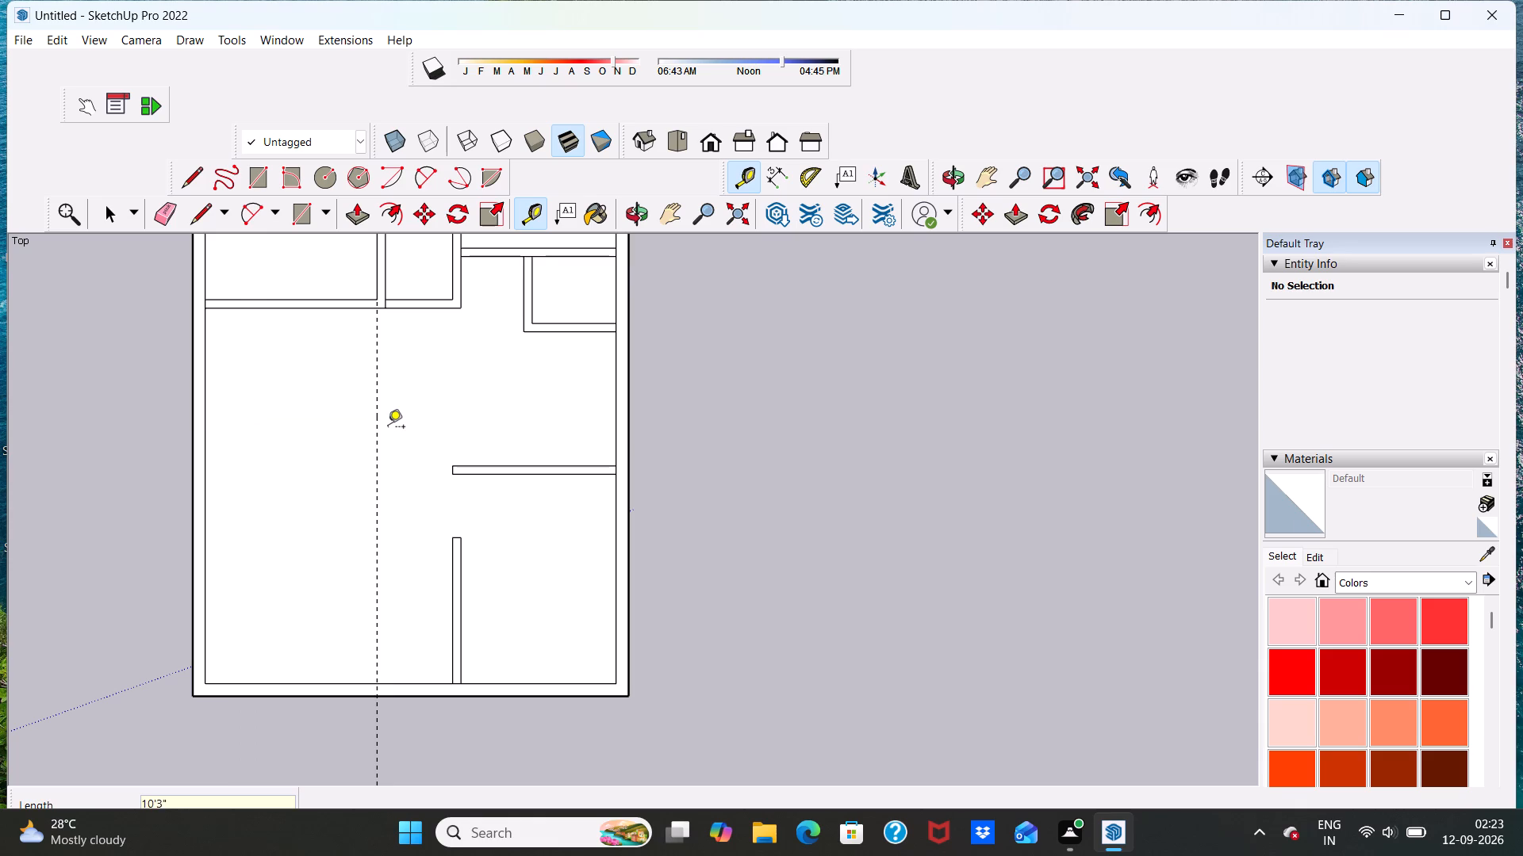
click(377, 441)
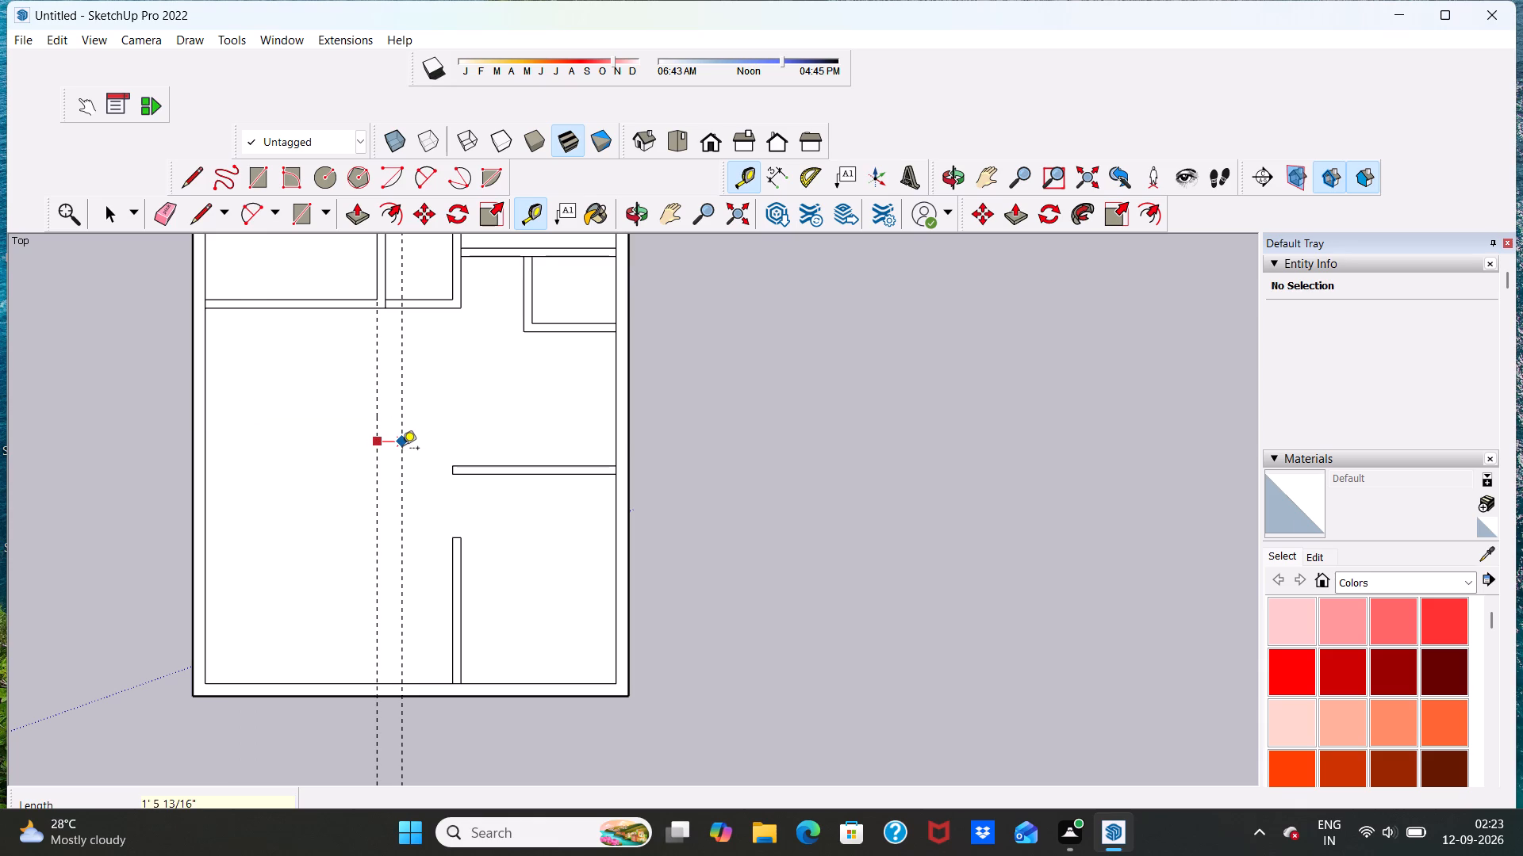
text(6")
key(Return)
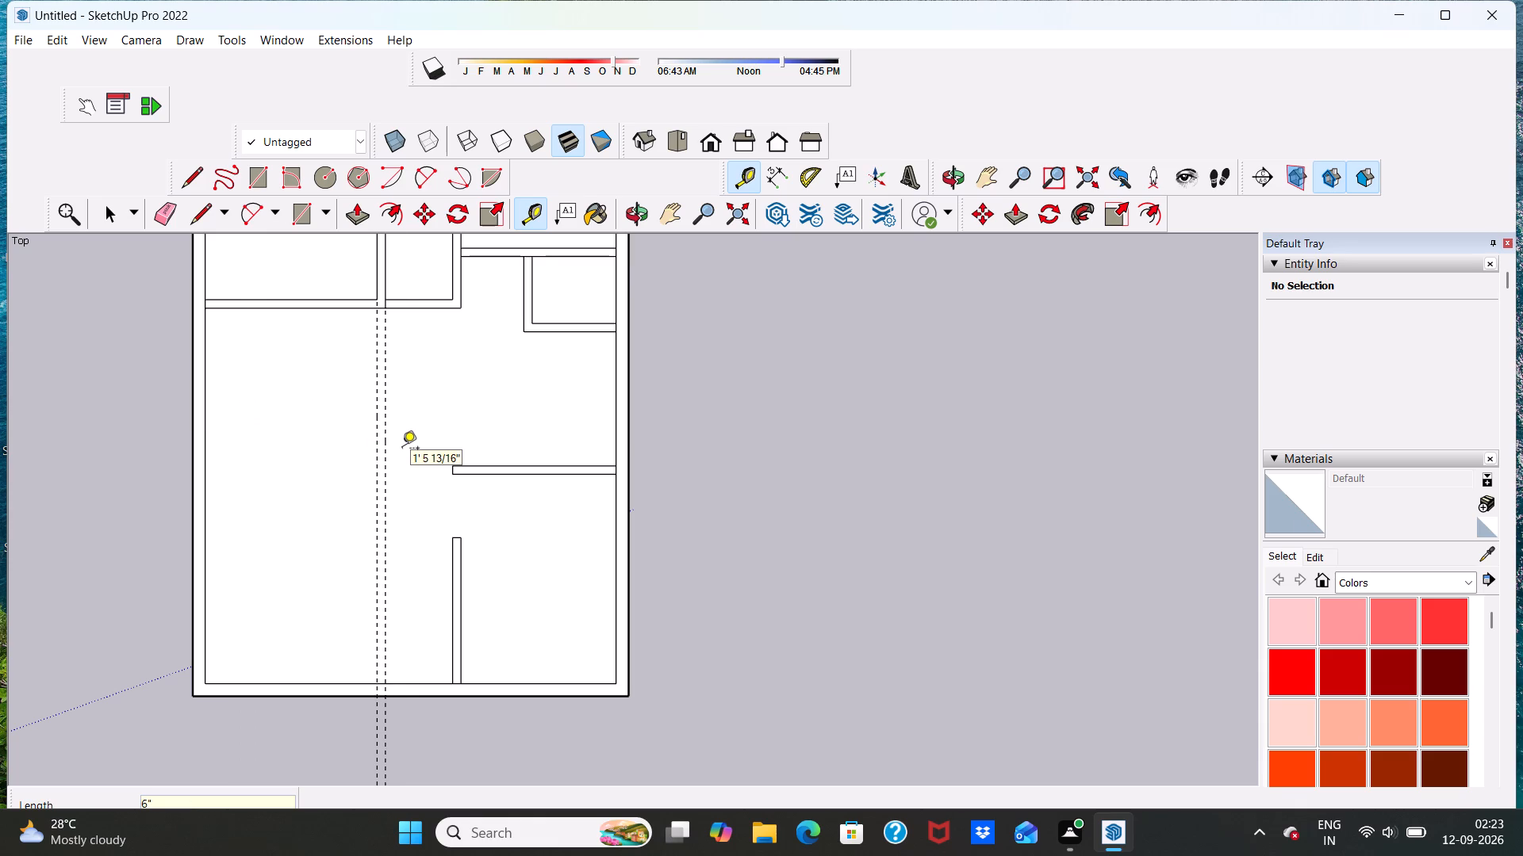
Place a horizontal guide 10' below the lower edge of the upper-left room's bottom wall, and a second guide 6" below it.
click(274, 312)
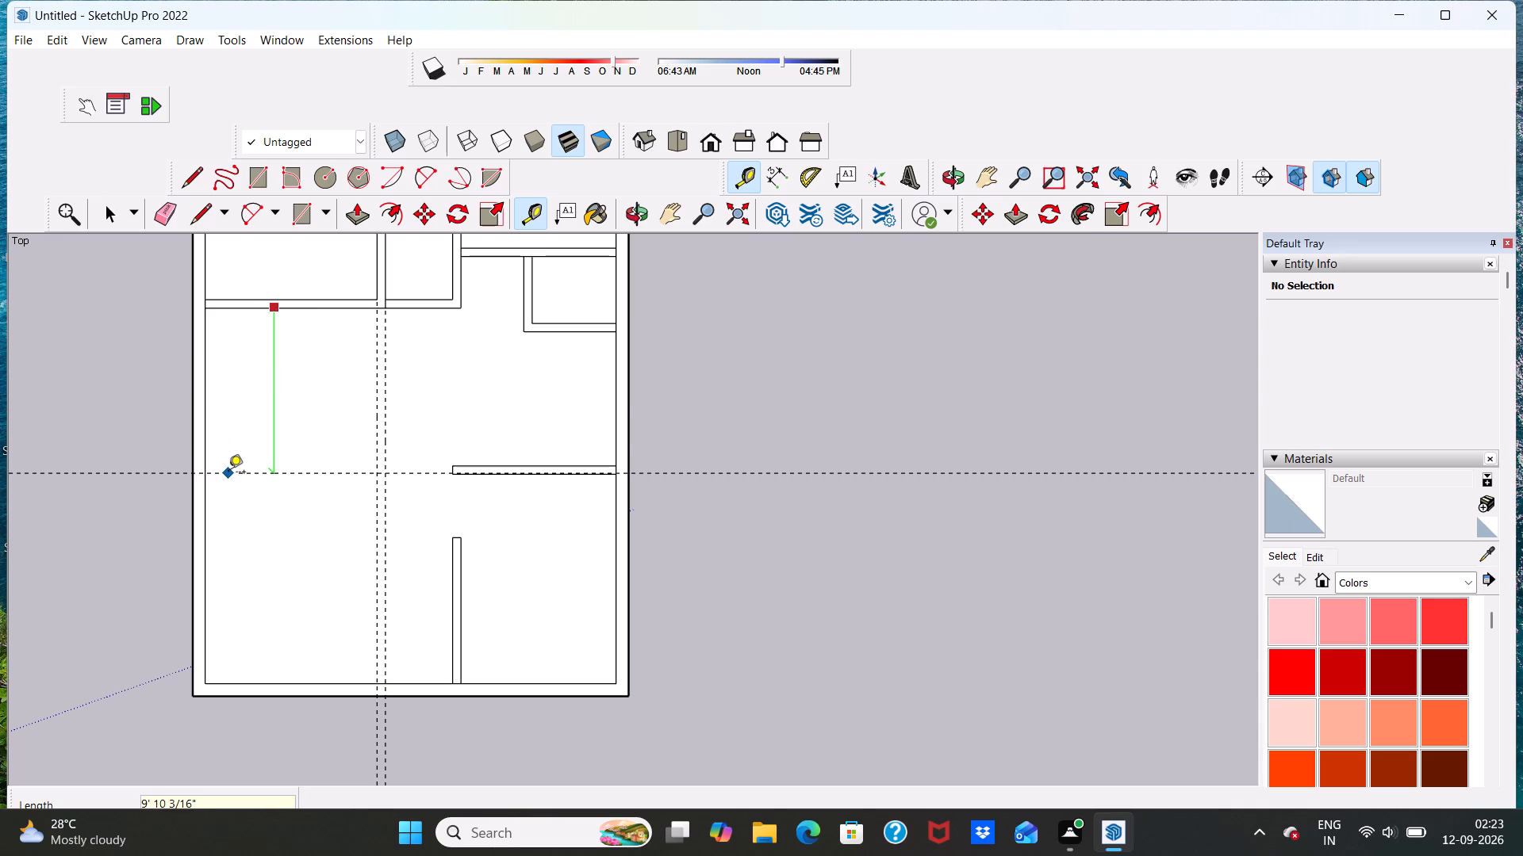
text(10')
key(Return)
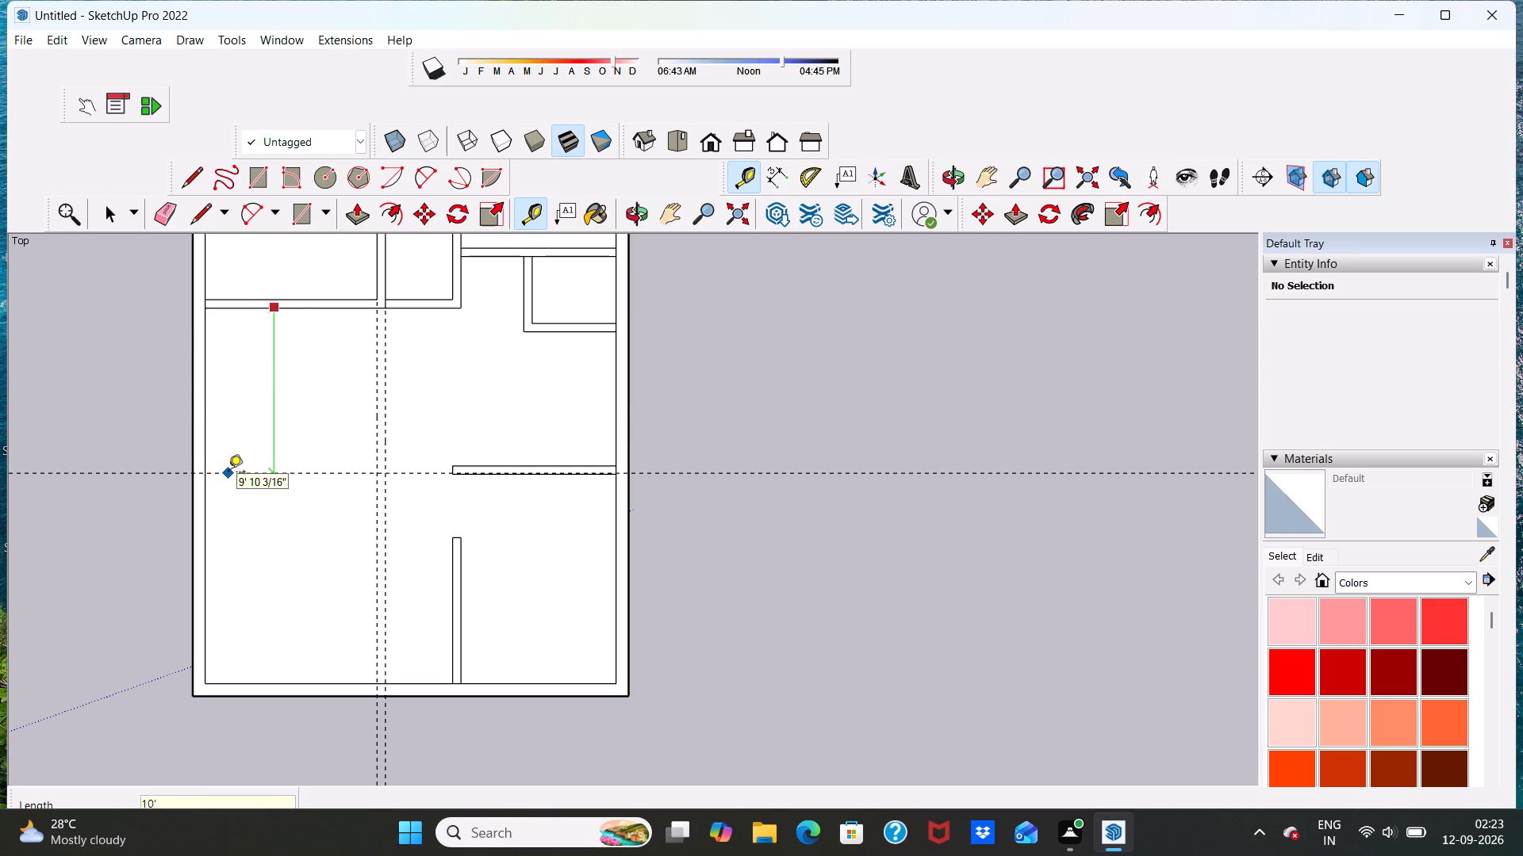
click(222, 480)
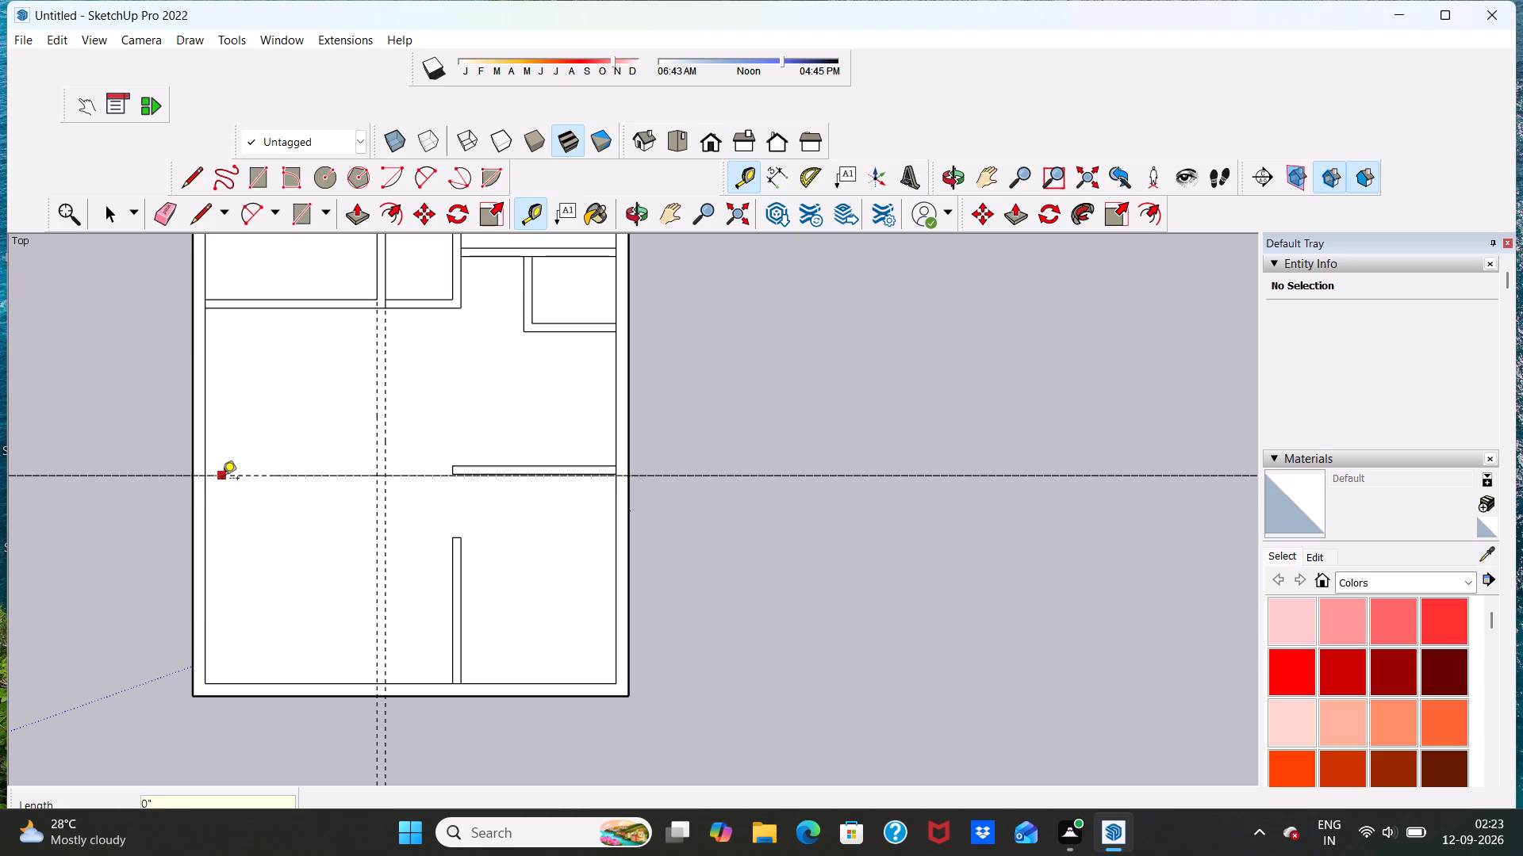
text(6")
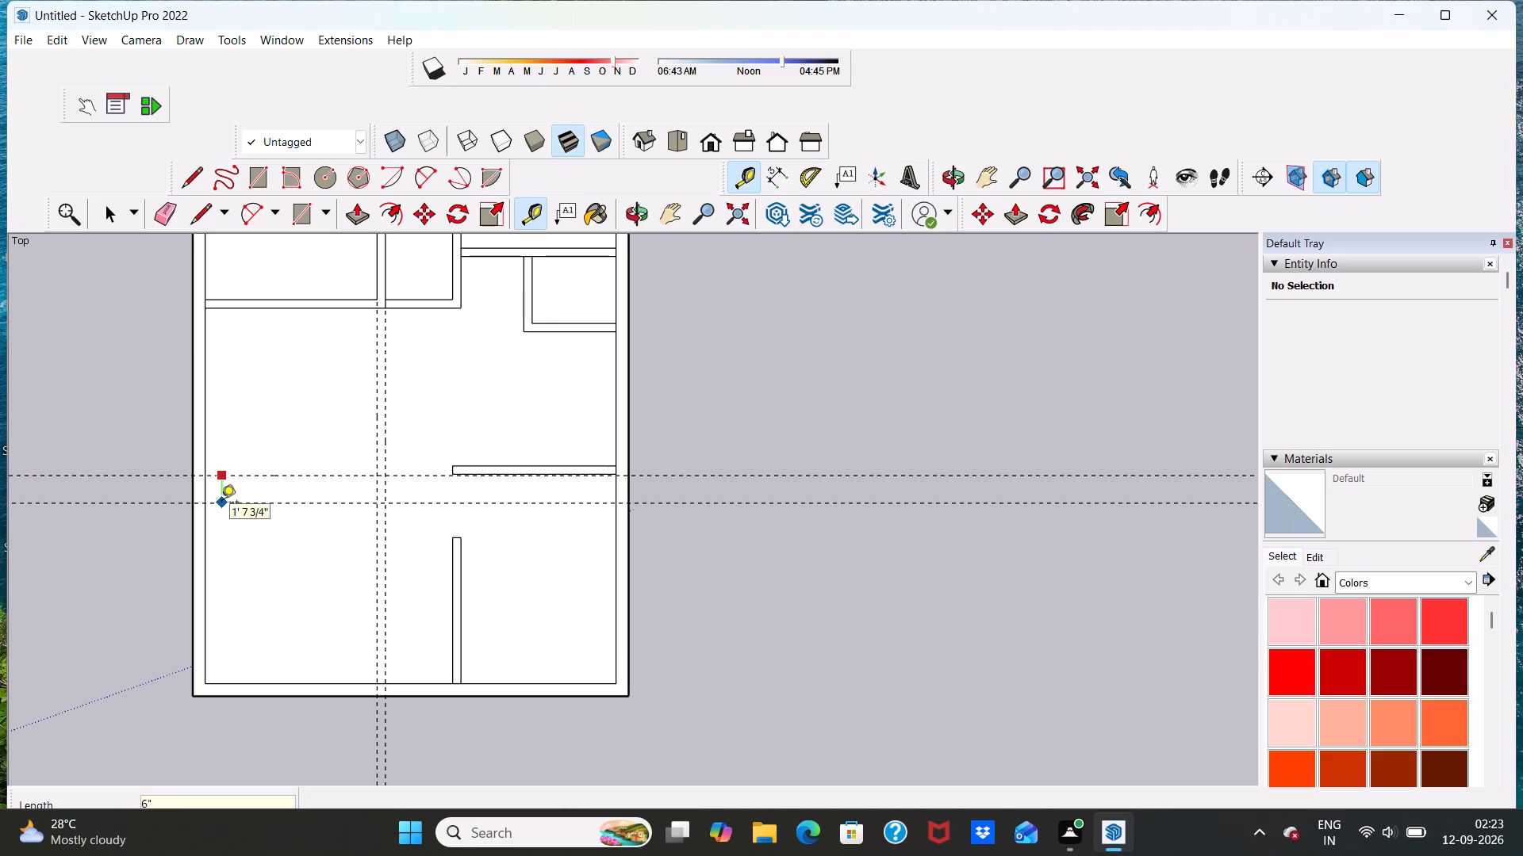
key(Return)
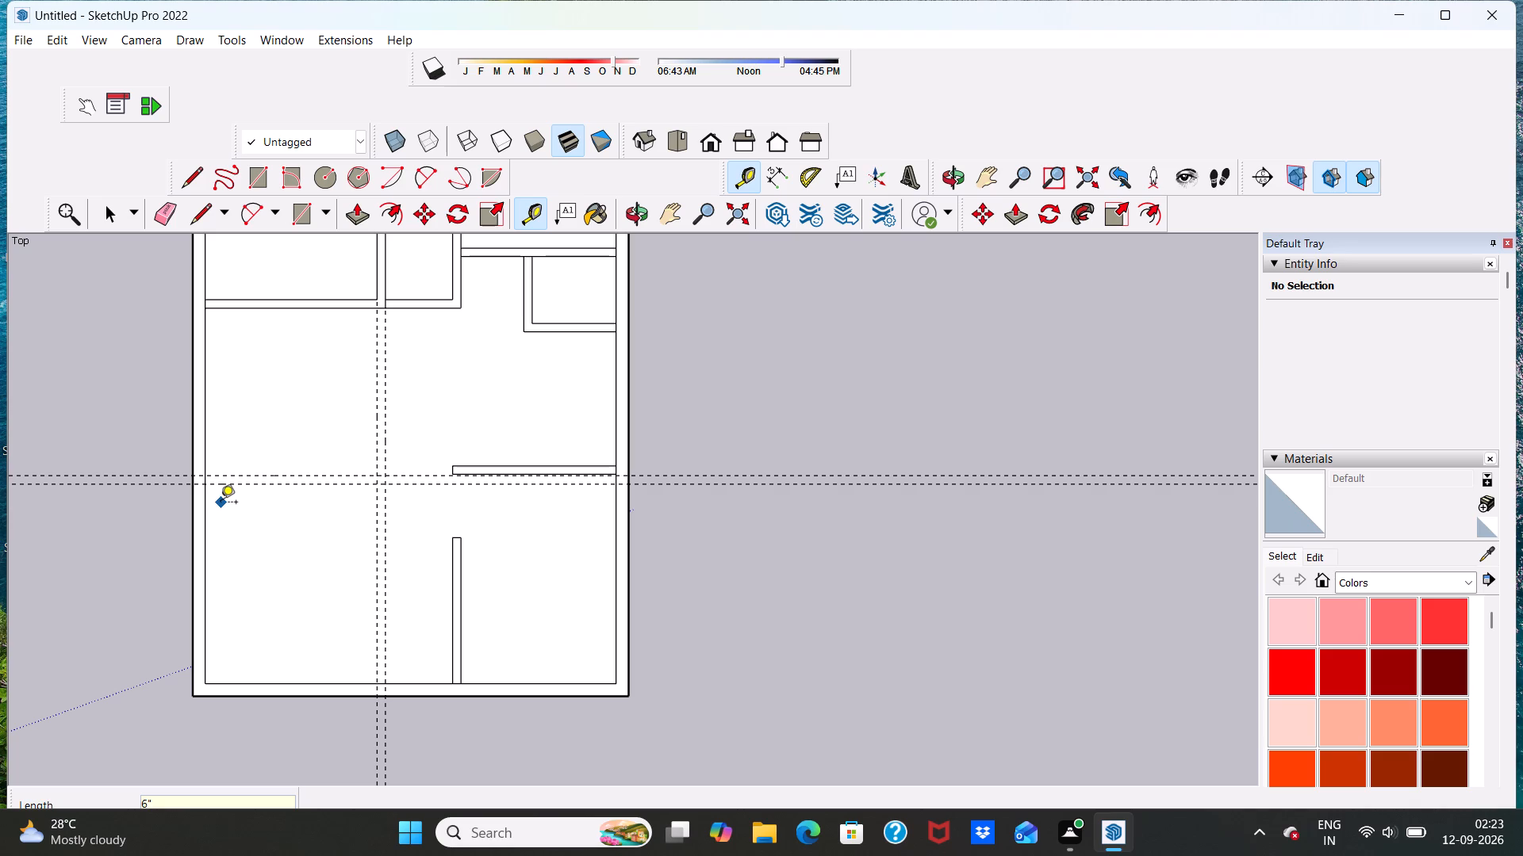
key(space)
Trace the left-hand room's 6" right and bottom walls along the guides, with inner edges 10' and 10'3" and a 10'9" outer bottom edge.
scroll(223, 499, down, 5)
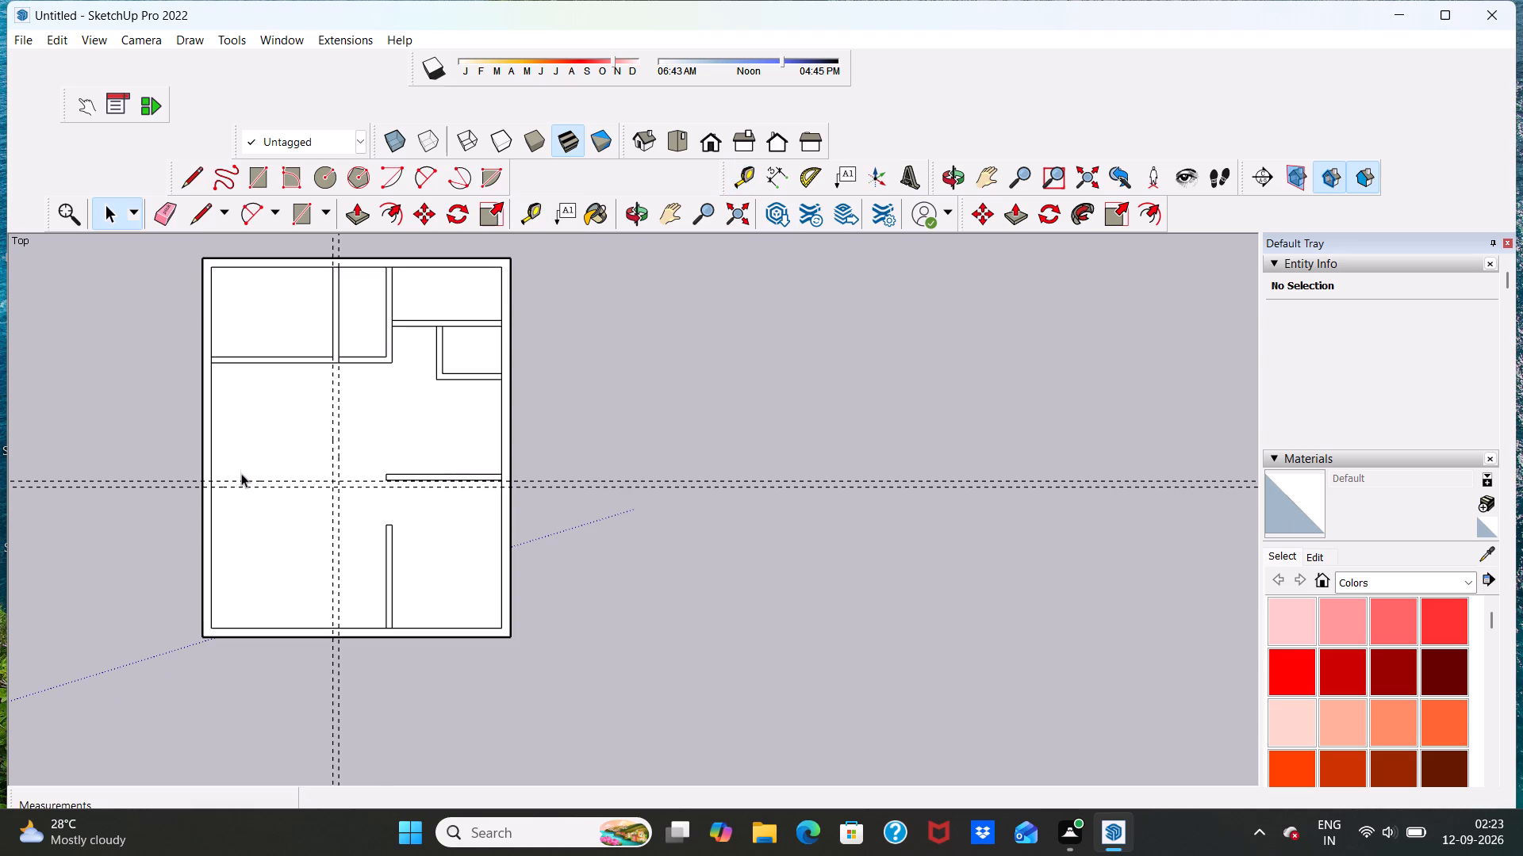
click(198, 216)
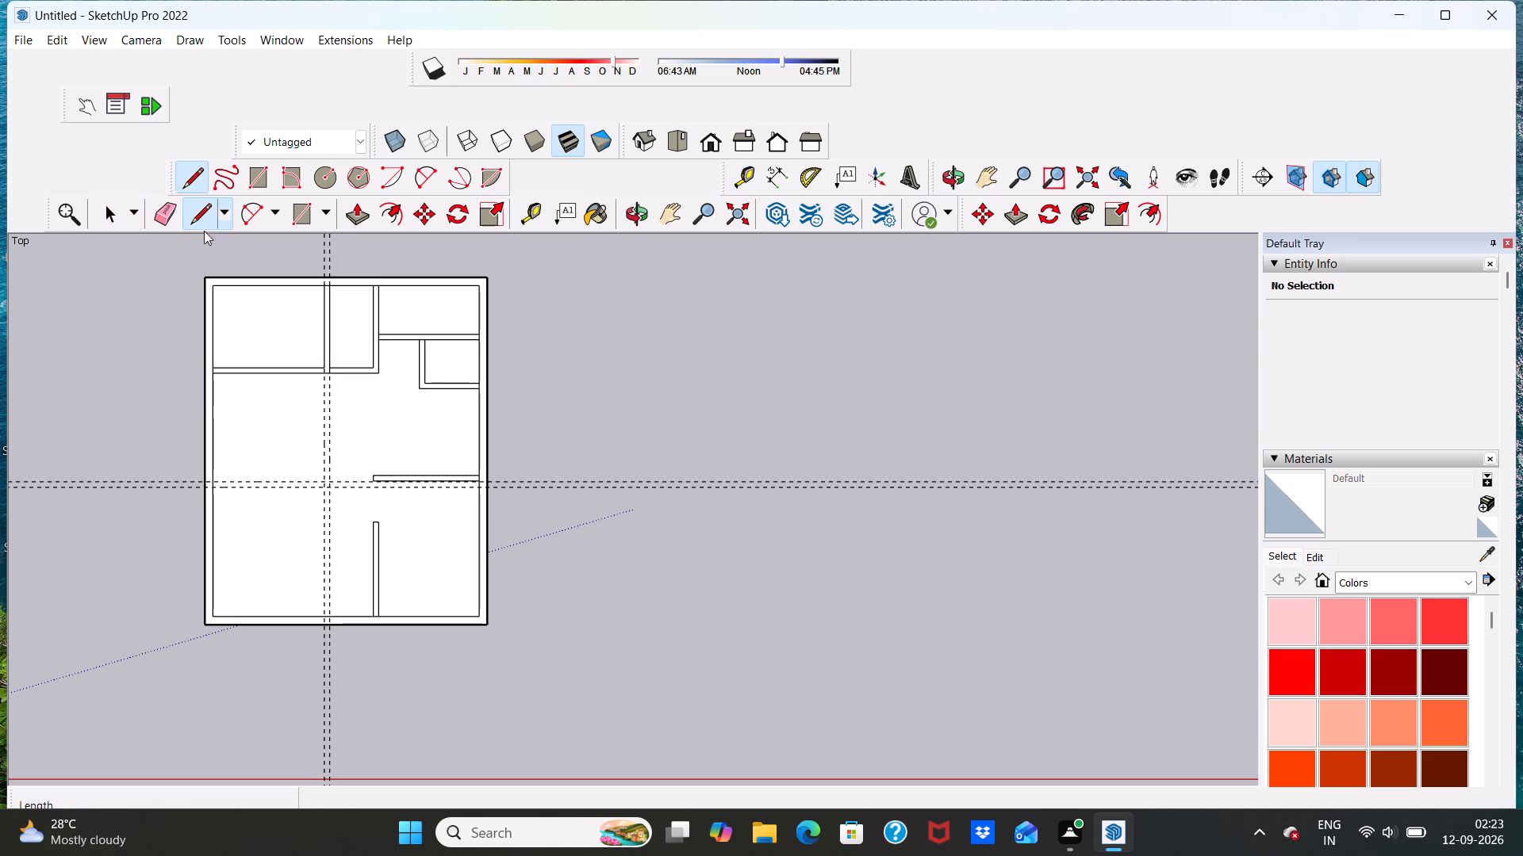
scroll(392, 416, up, 5)
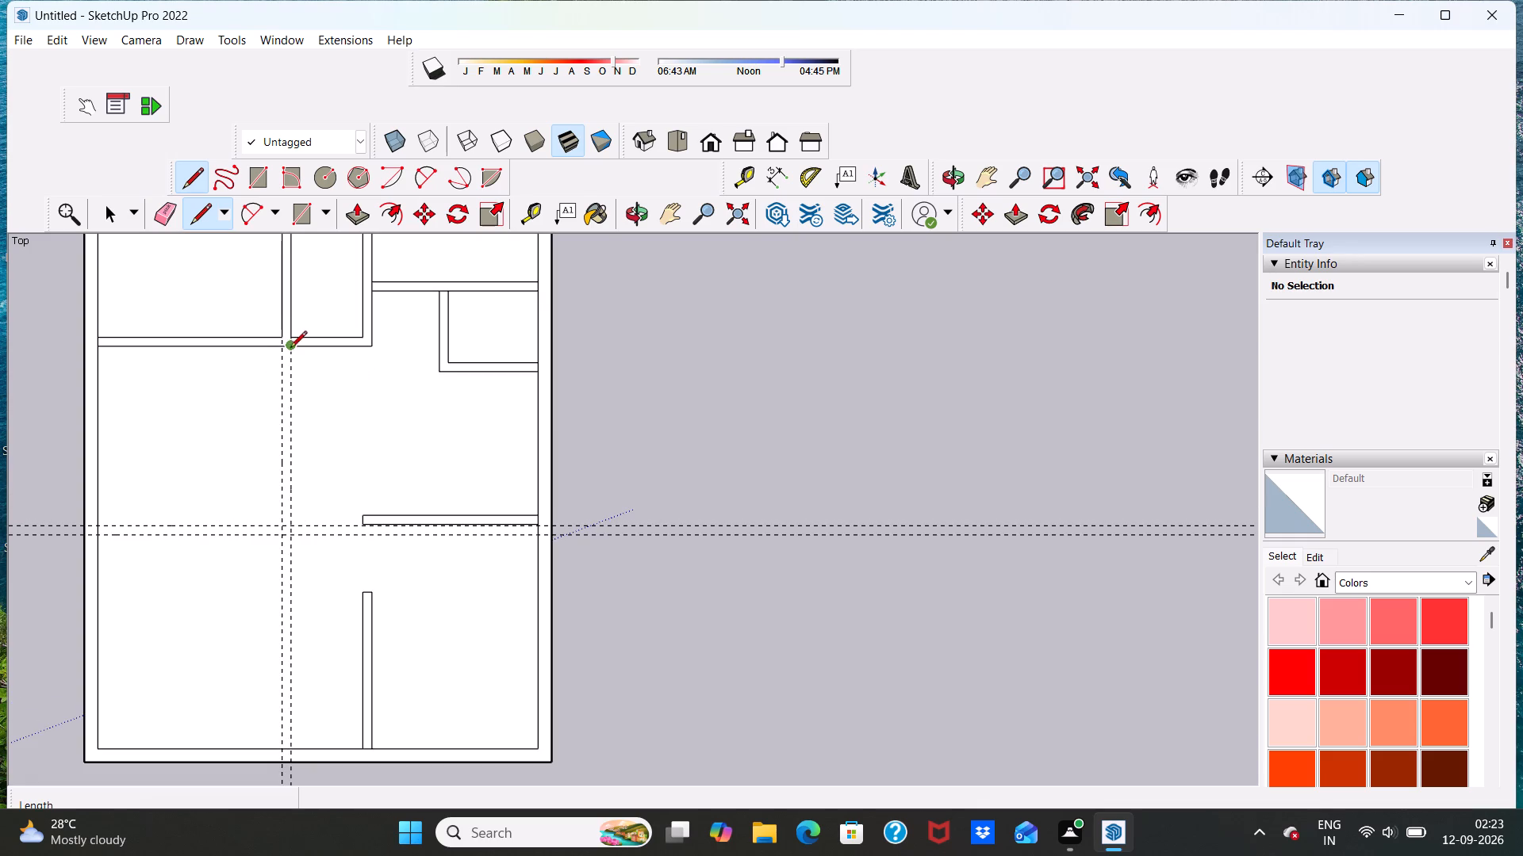
click(290, 352)
scroll(290, 539, up, 12)
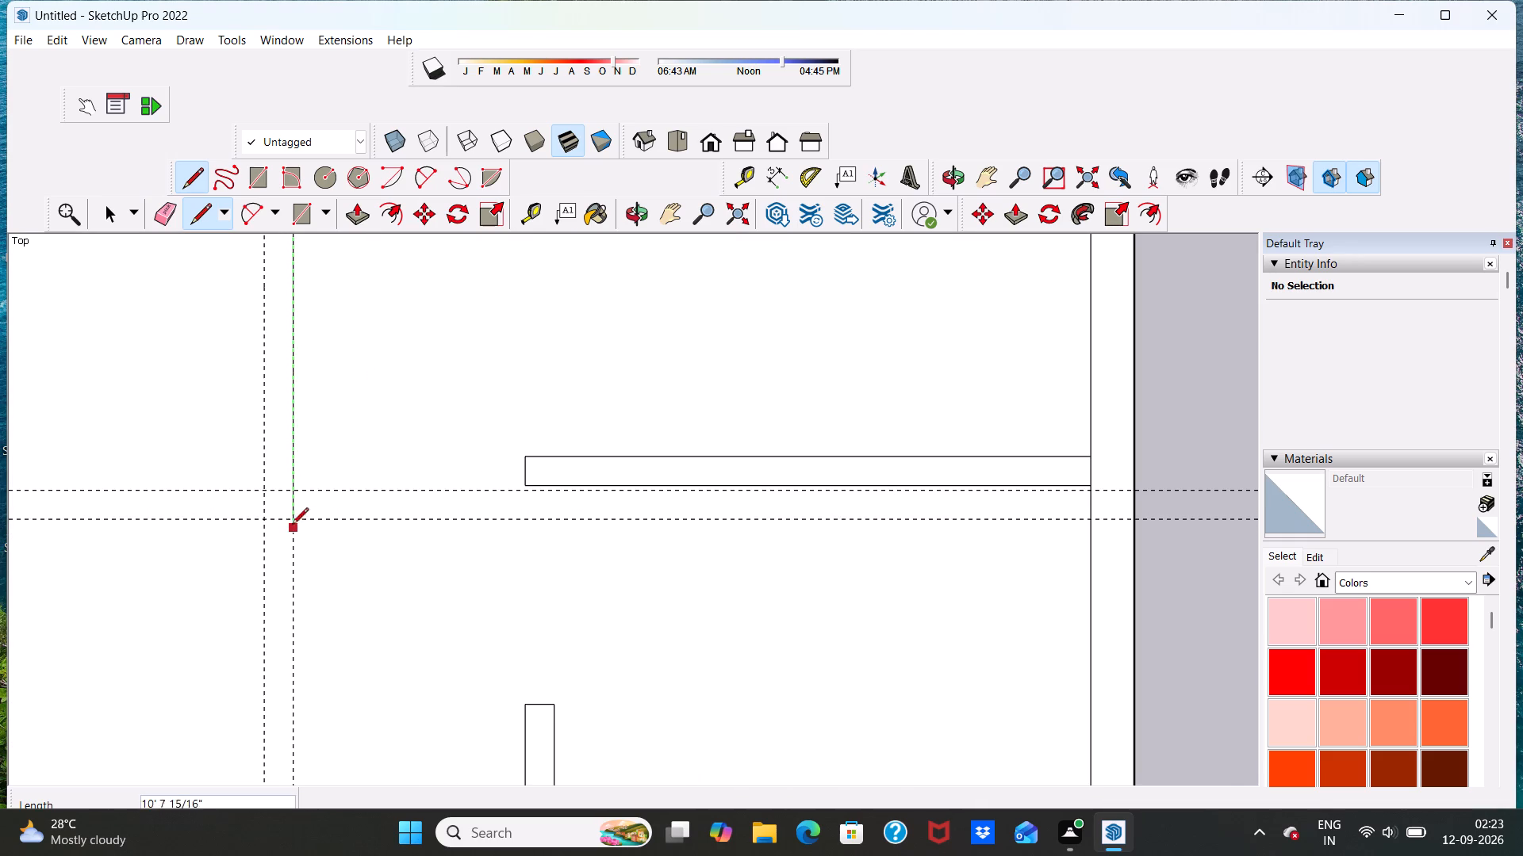
click(295, 521)
scroll(164, 514, down, 20)
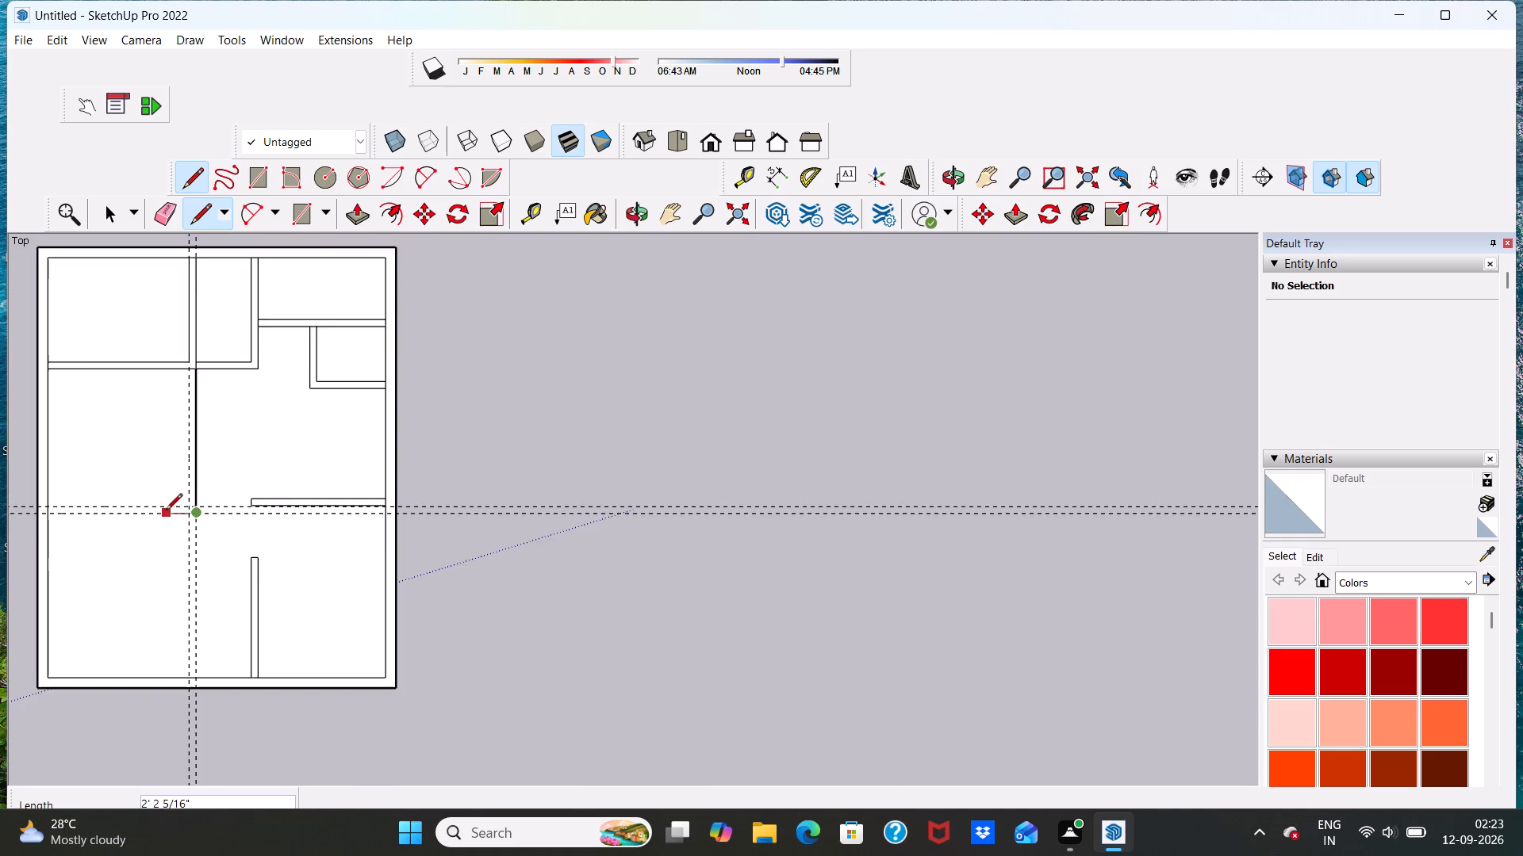
scroll(166, 511, down, 5)
scroll(91, 514, up, 18)
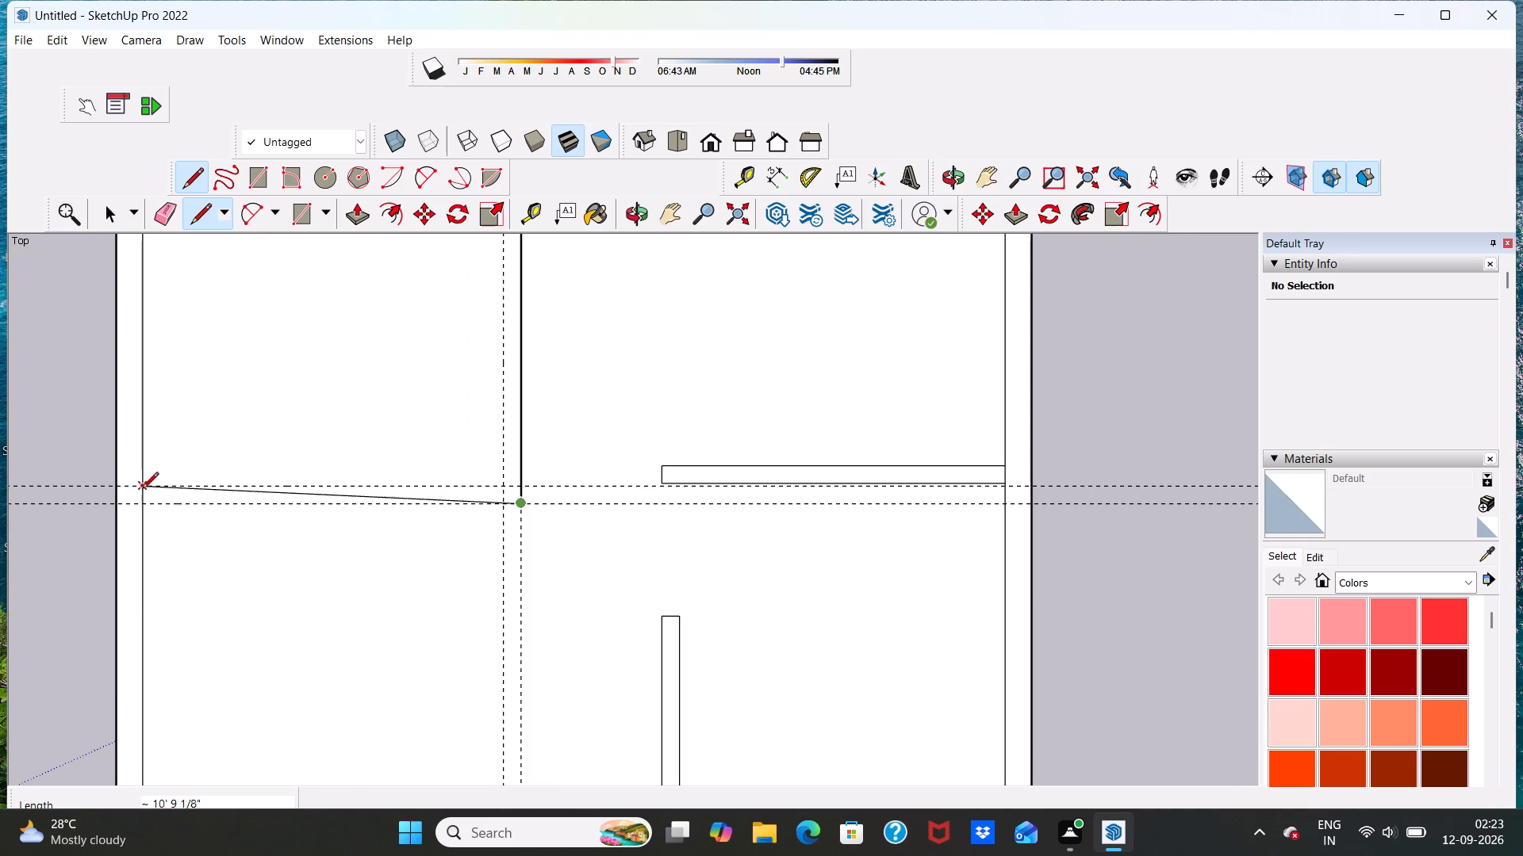
click(141, 506)
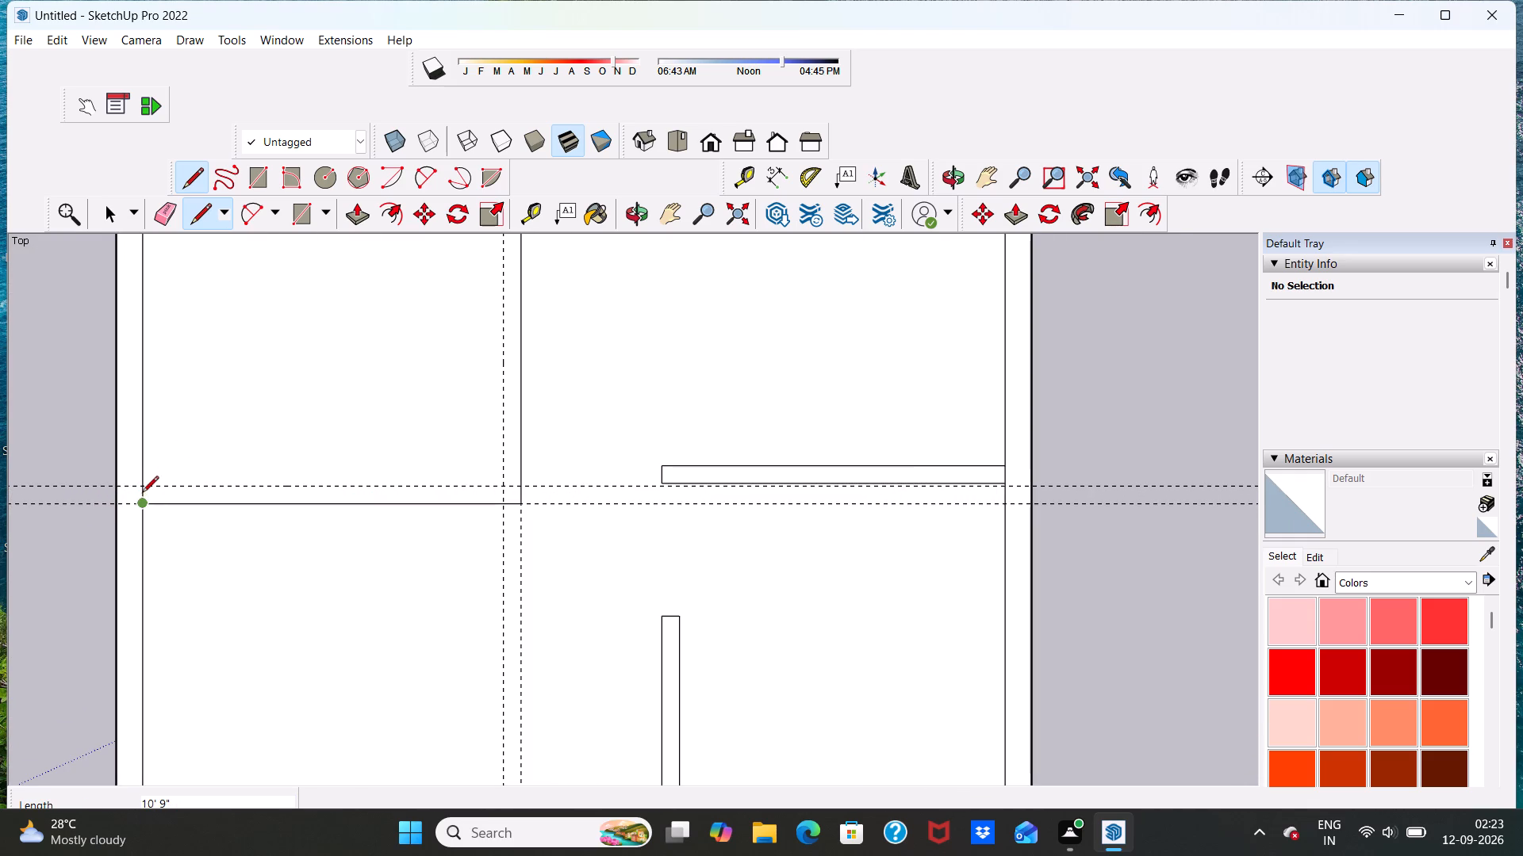
click(142, 491)
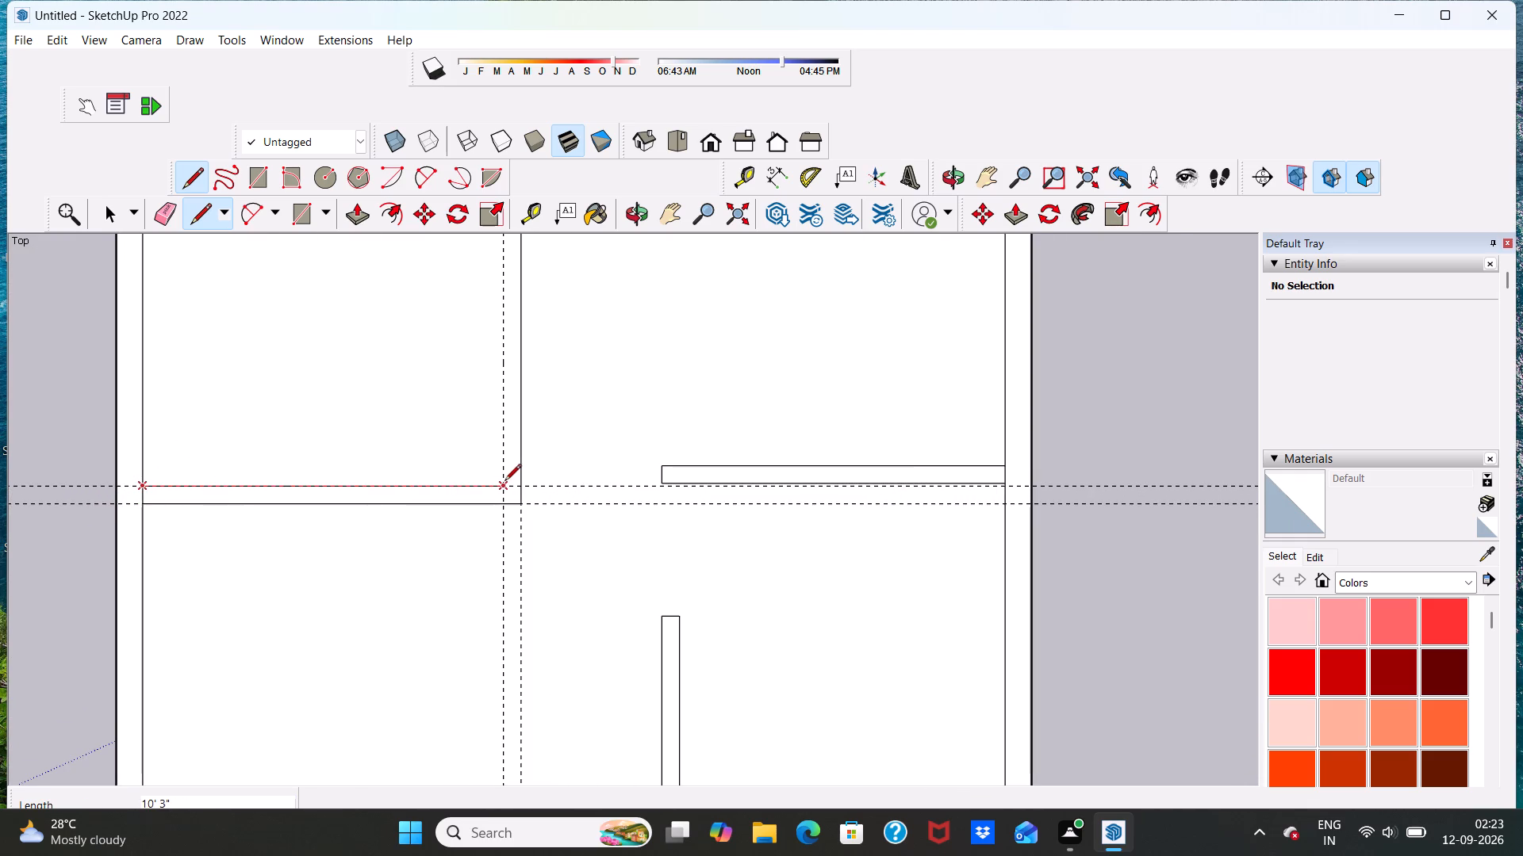
click(506, 482)
scroll(506, 482, down, 9)
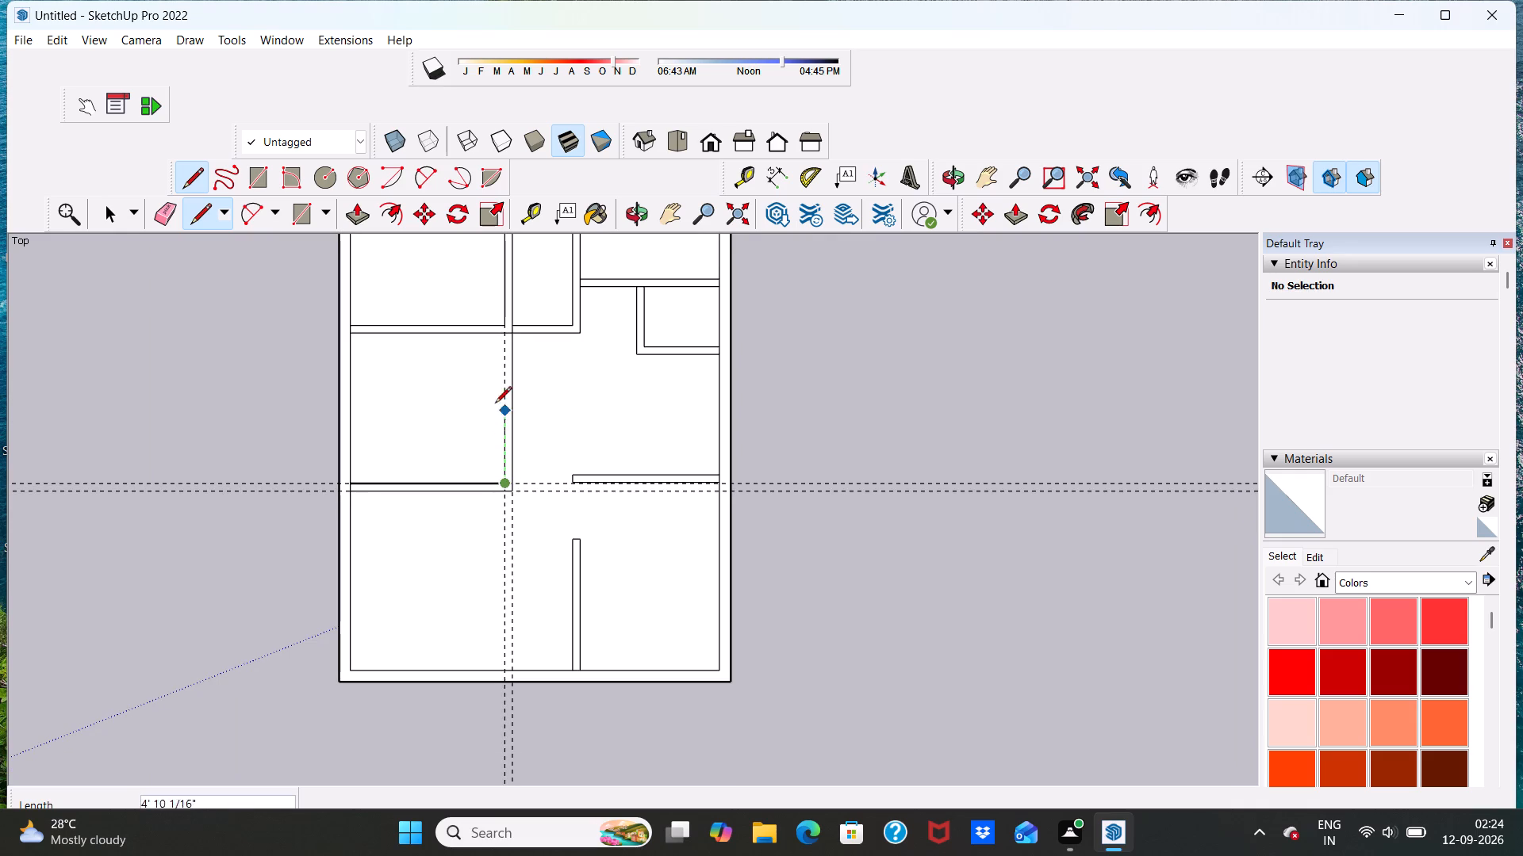
click(501, 338)
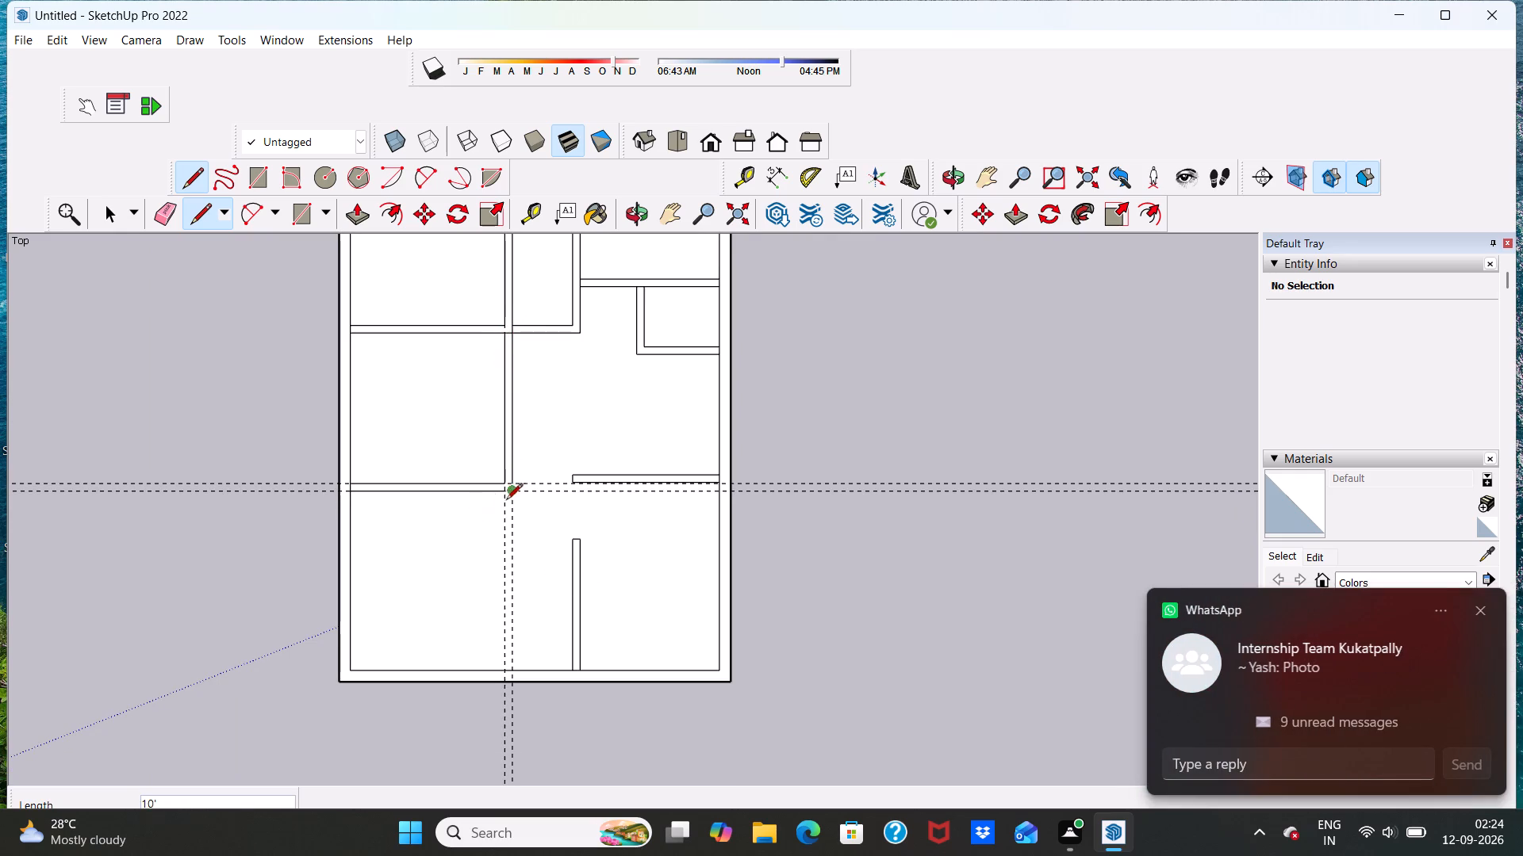
Erase the two horizontal and two vertical guides used for the left-hand room.
scroll(507, 502, up, 5)
scroll(518, 558, down, 10)
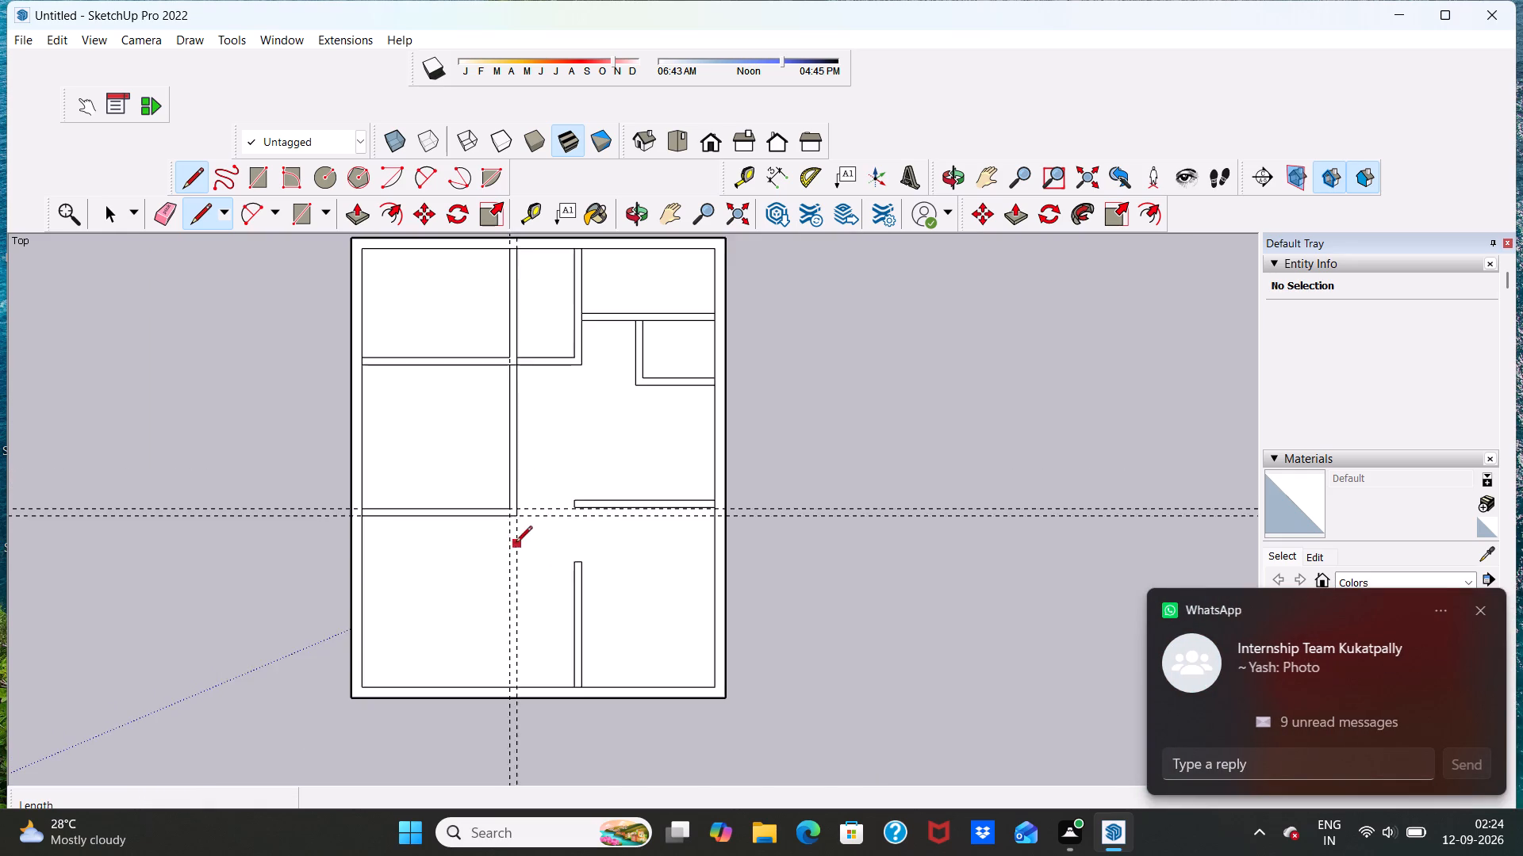
scroll(516, 544, down, 3)
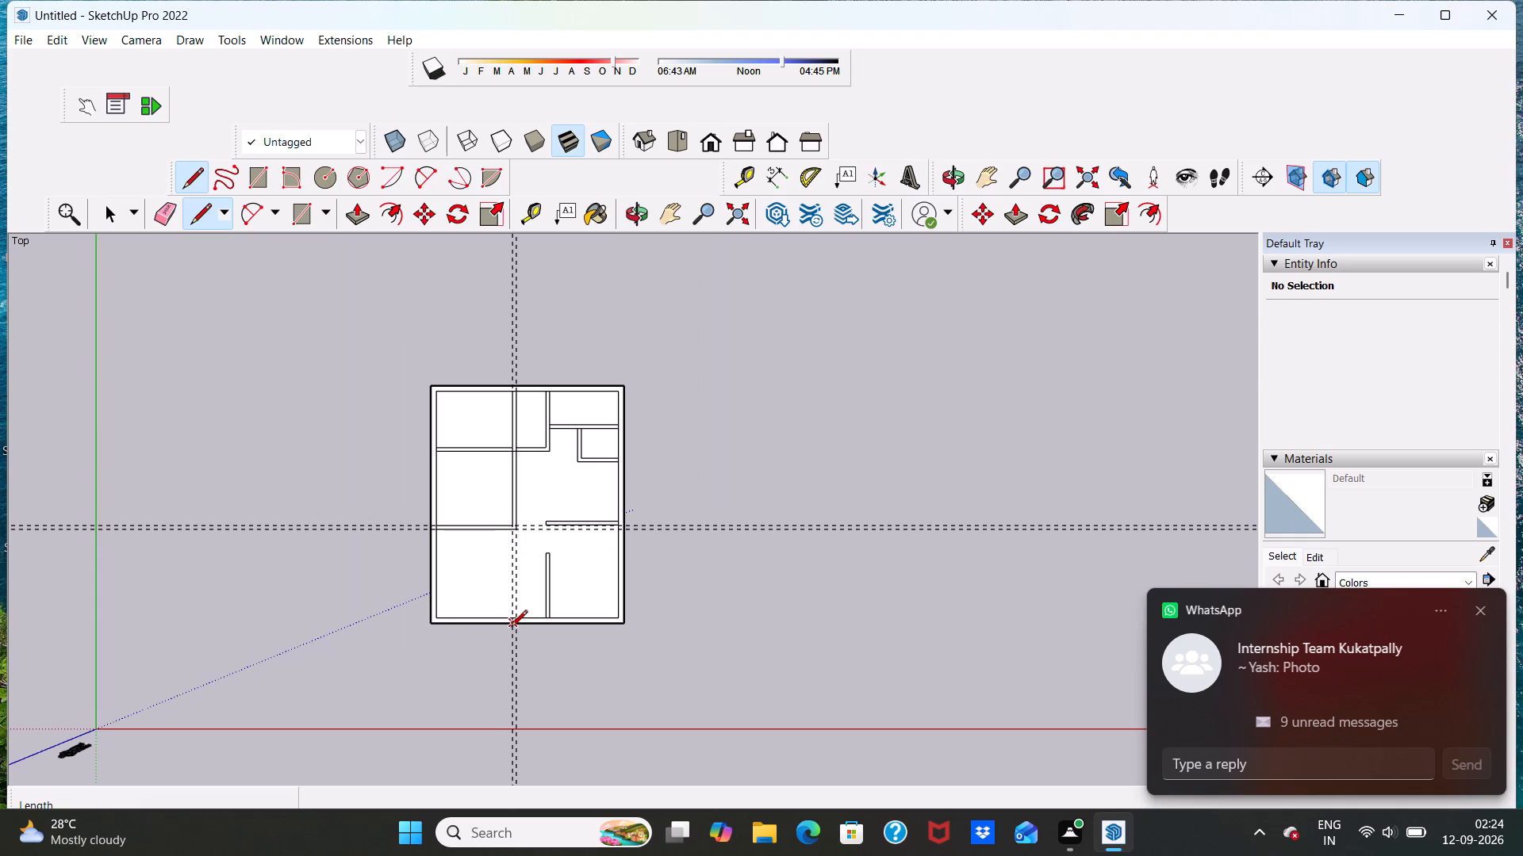
scroll(511, 628, up, 6)
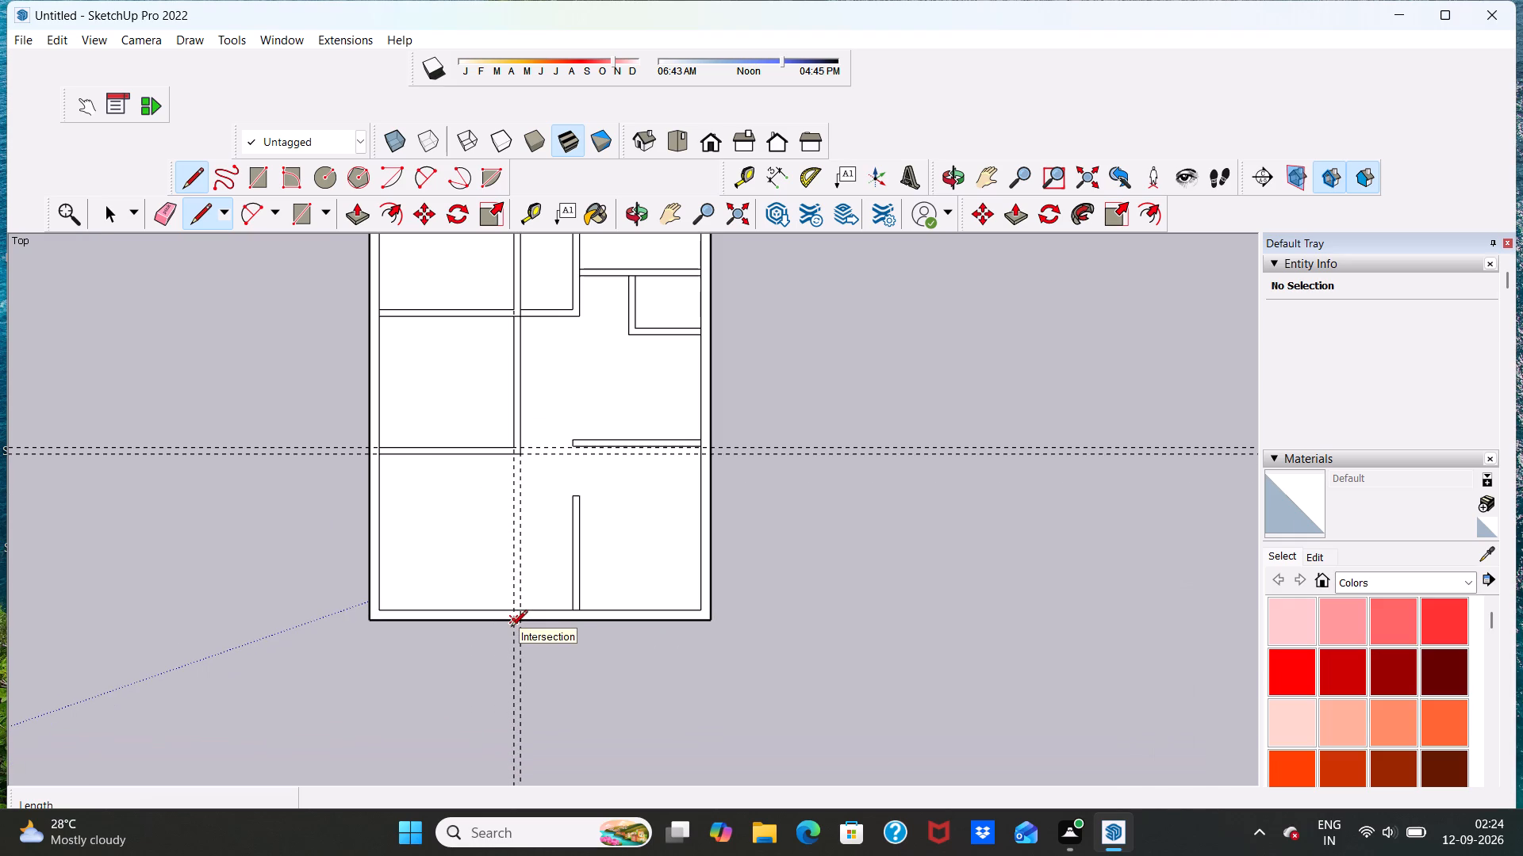
key(space)
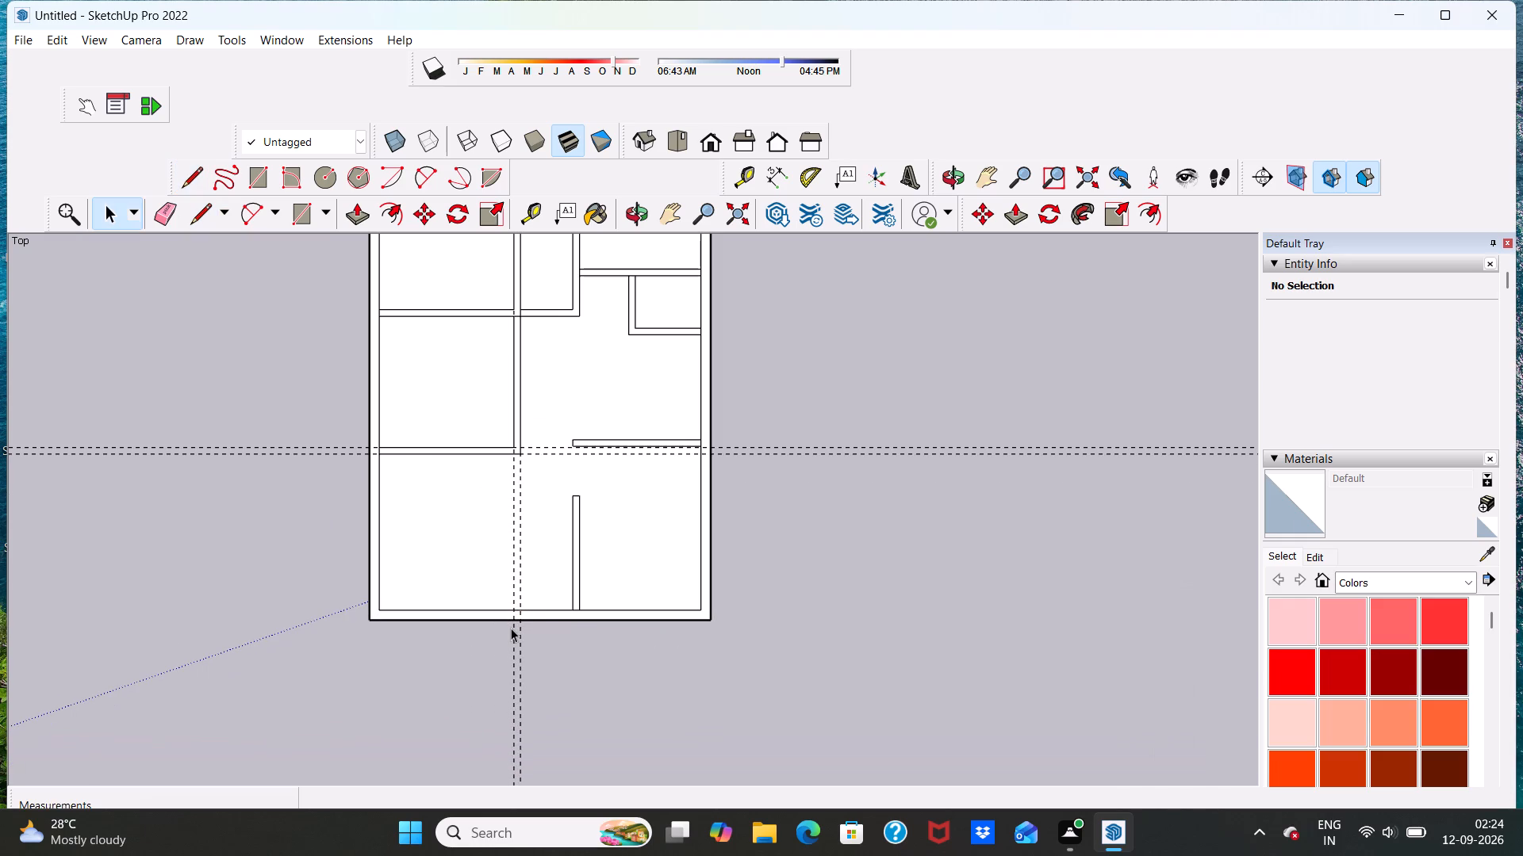
click(167, 222)
drag(172, 344, 232, 571)
drag(205, 436, 199, 547)
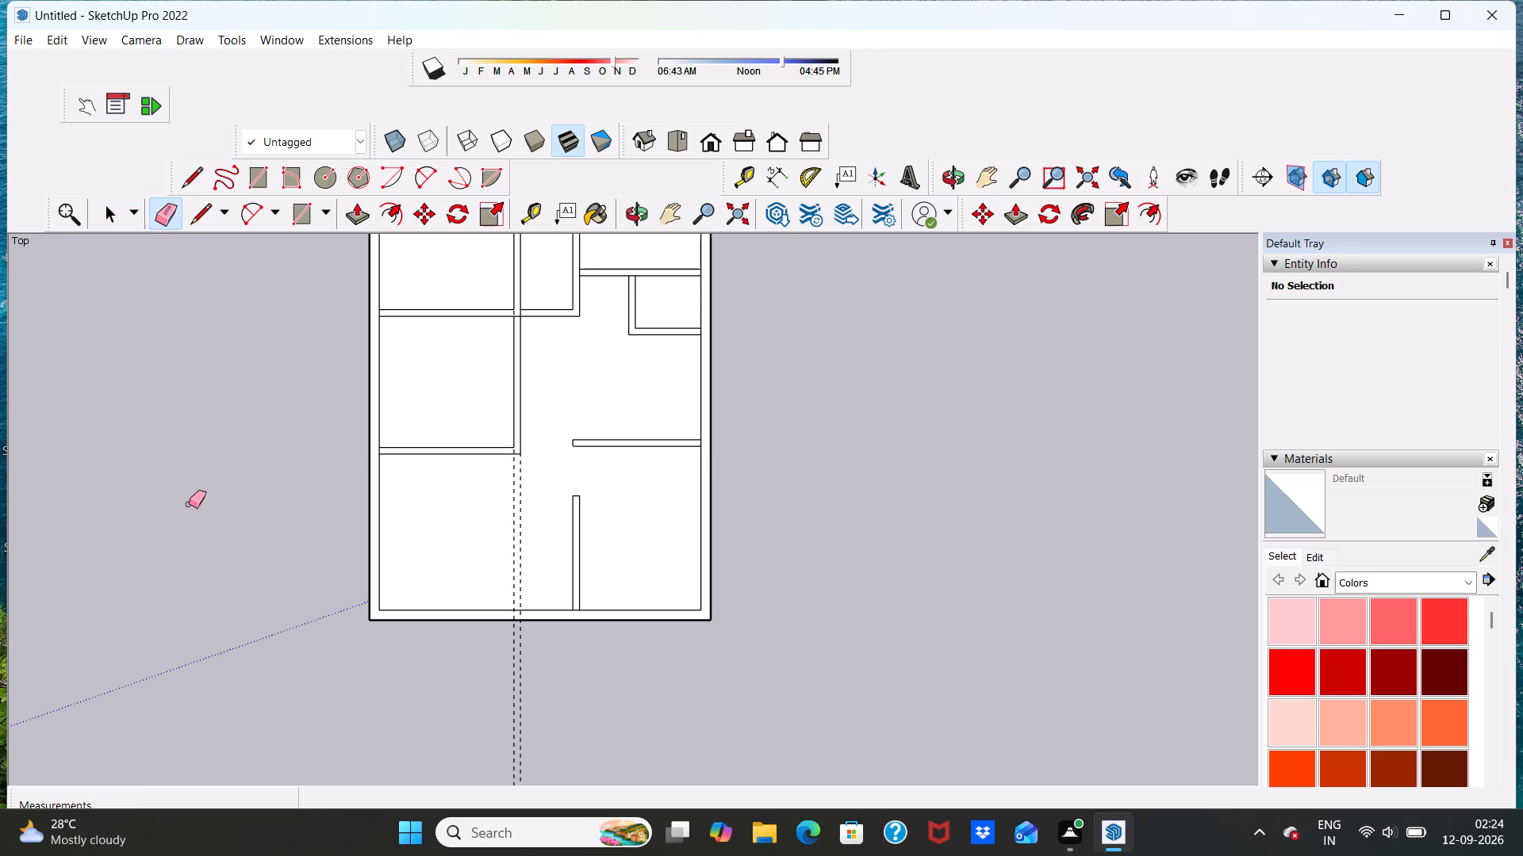
drag(463, 686, 608, 694)
Examine the interior wall layout, especially the wall junctions around the left-hand rooms.
scroll(679, 648, down, 7)
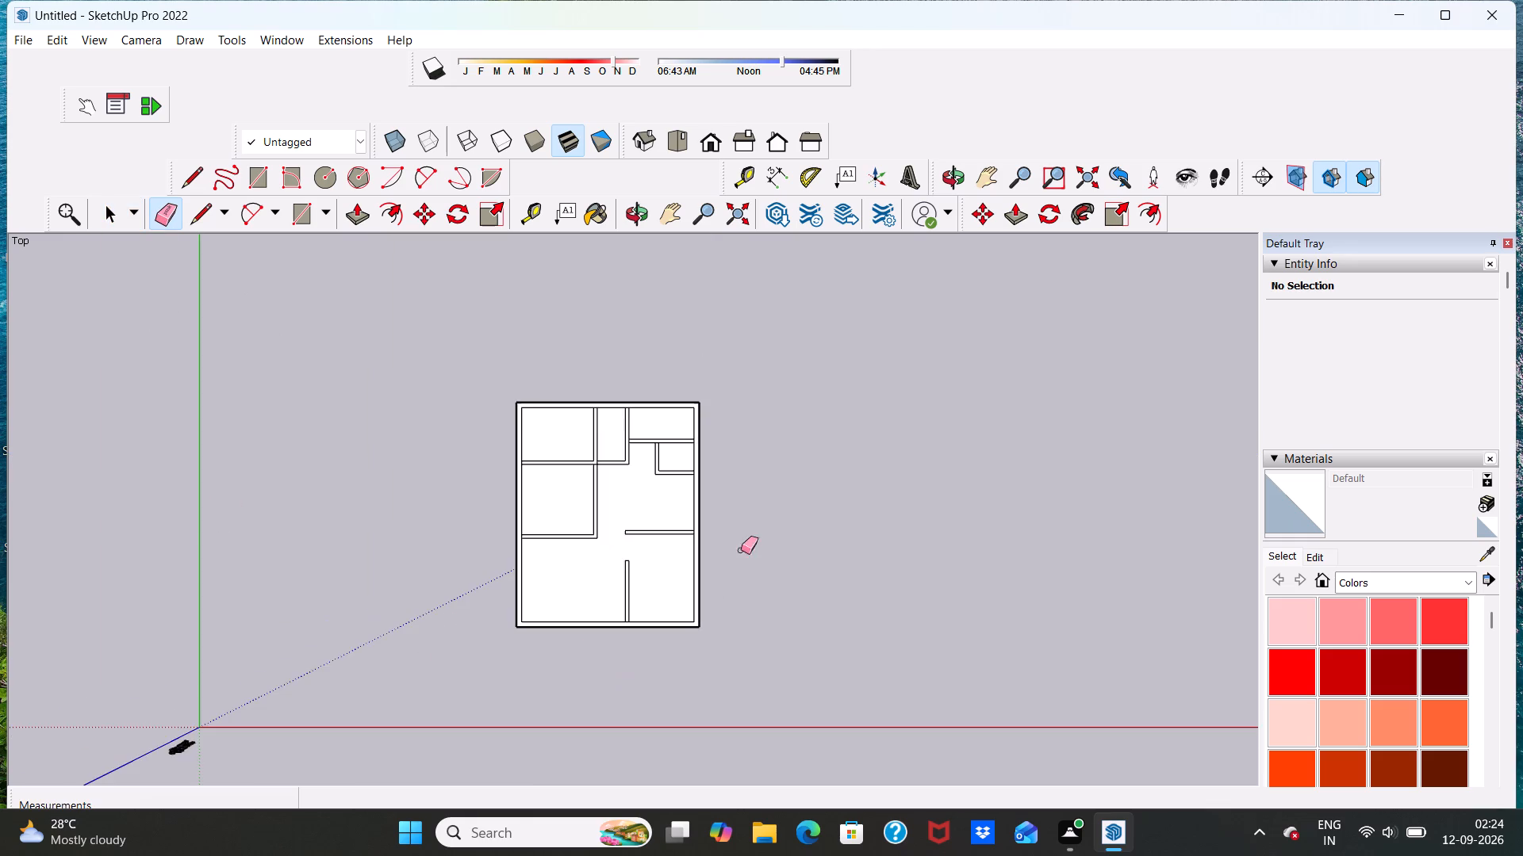
scroll(903, 574, up, 5)
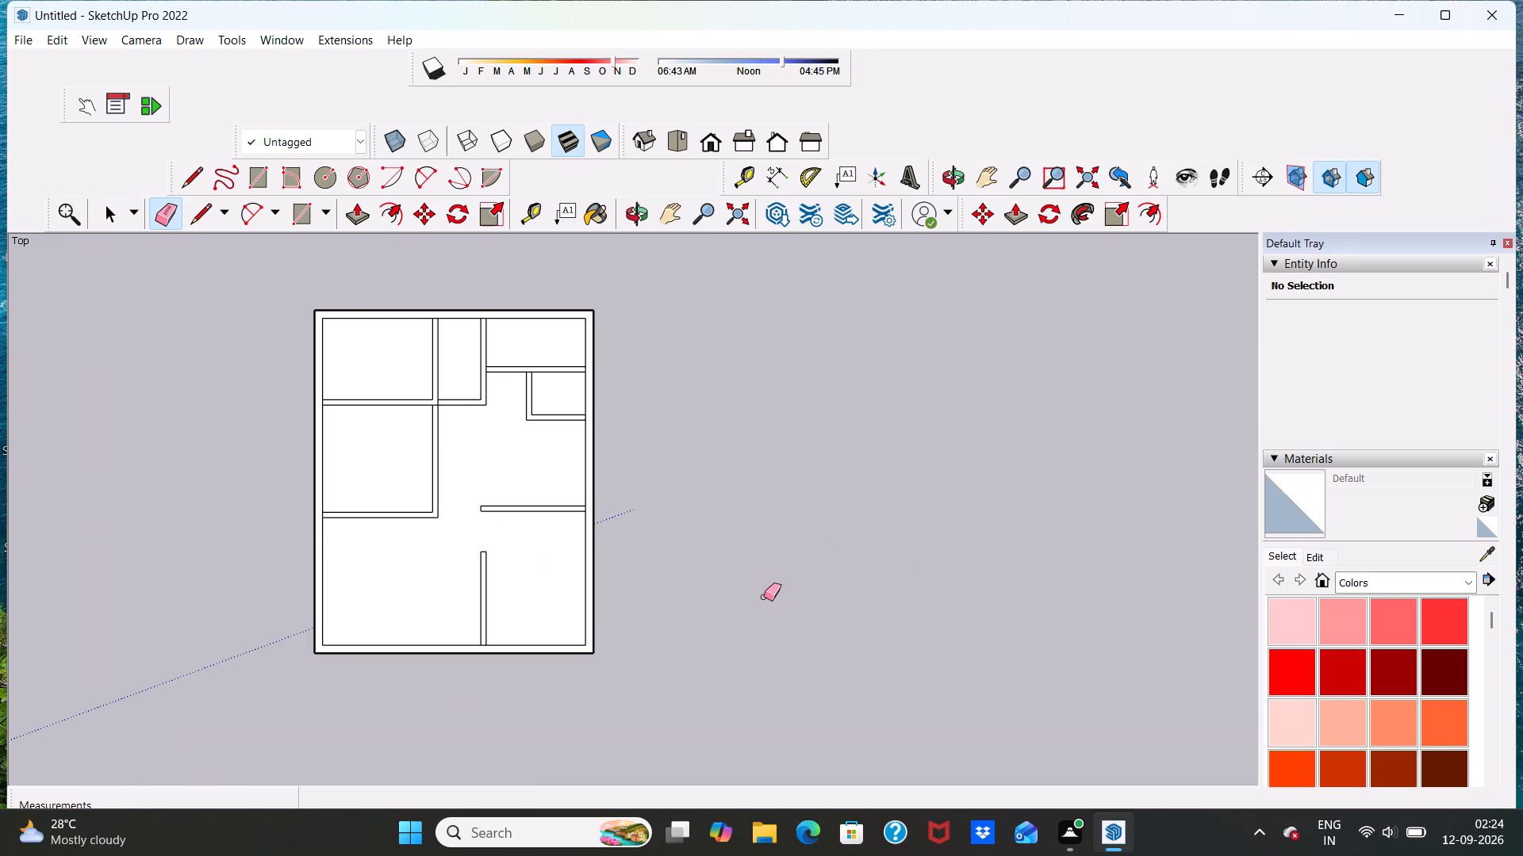
scroll(761, 594, down, 1)
scroll(759, 597, up, 3)
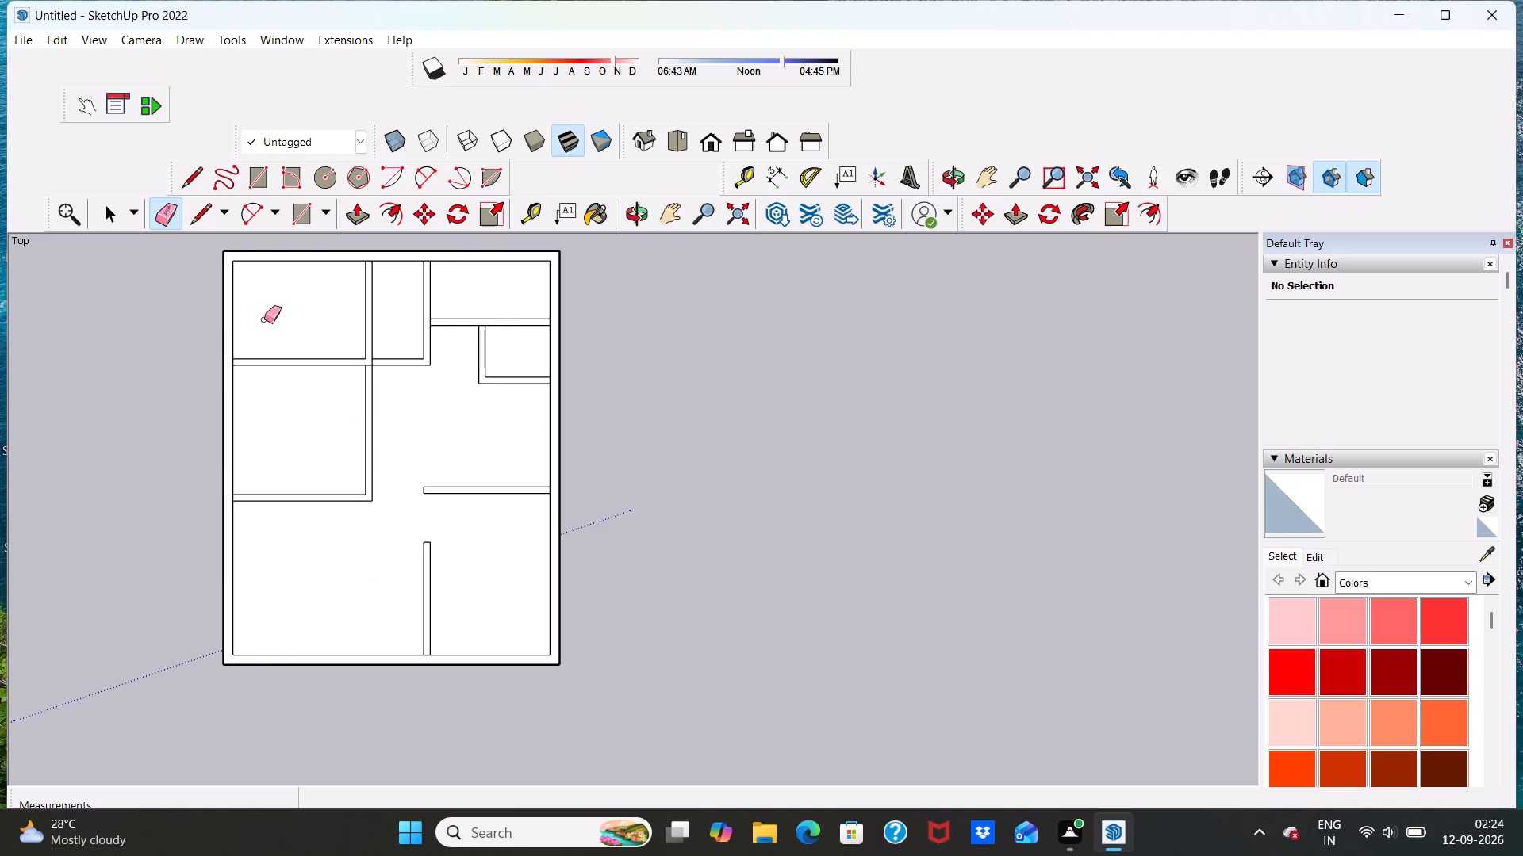
scroll(292, 583, up, 4)
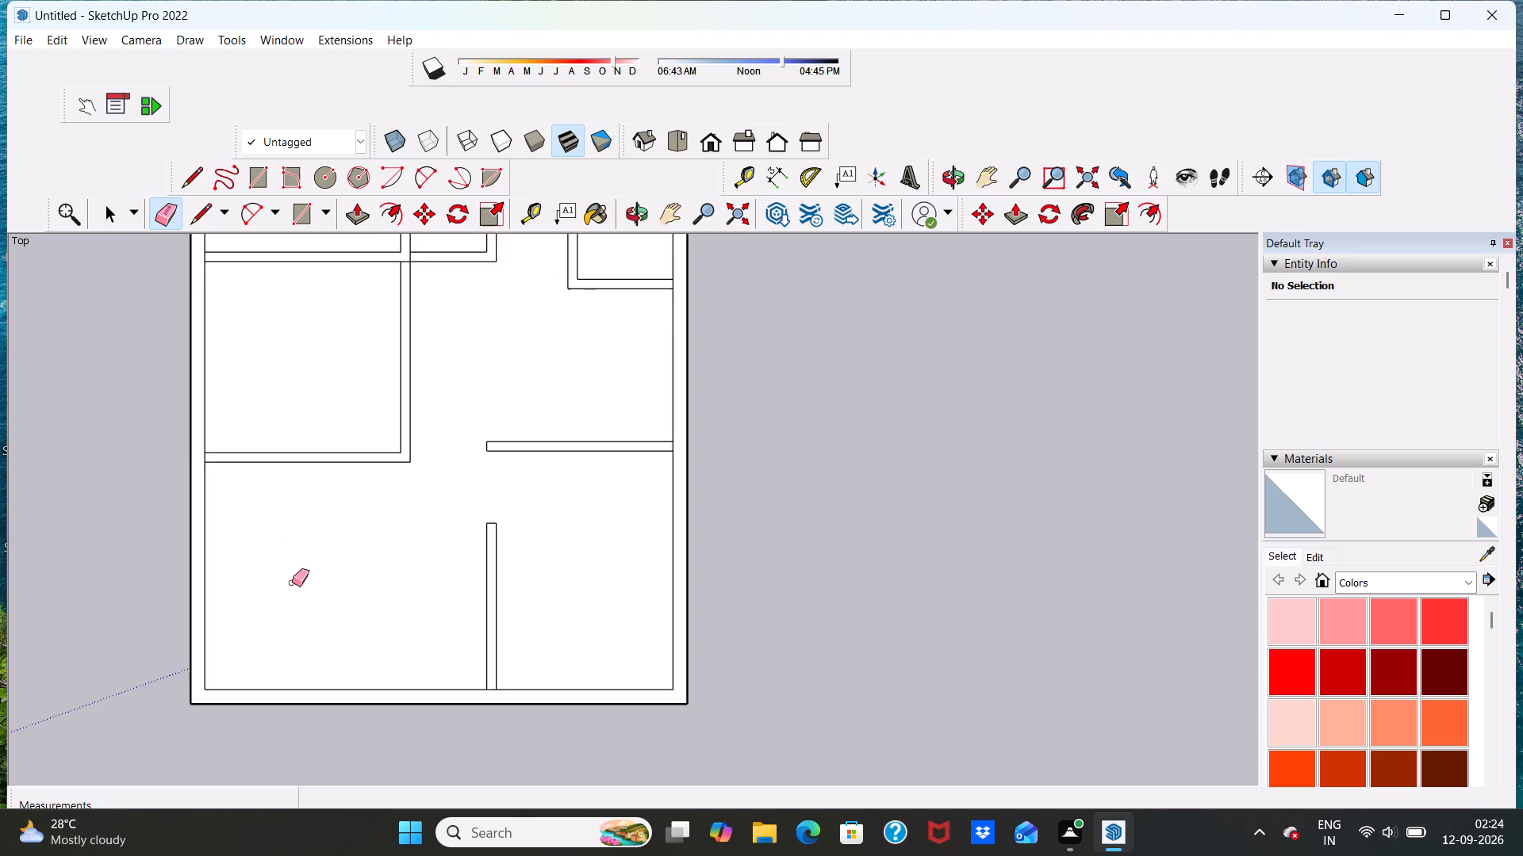
scroll(292, 583, down, 8)
scroll(409, 523, up, 5)
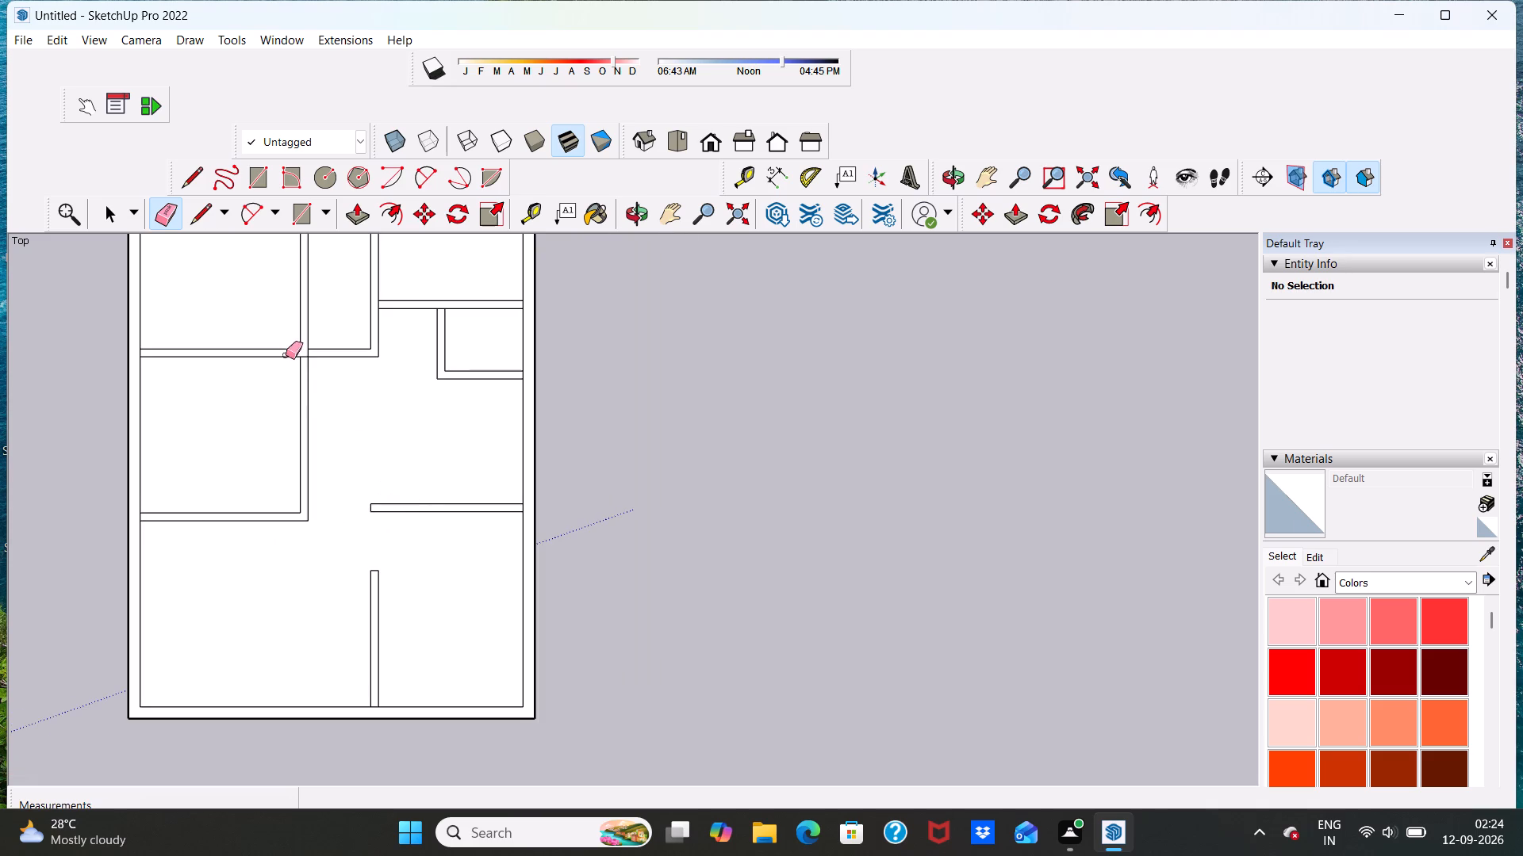
scroll(292, 385, down, 6)
scroll(299, 357, up, 10)
scroll(313, 378, down, 6)
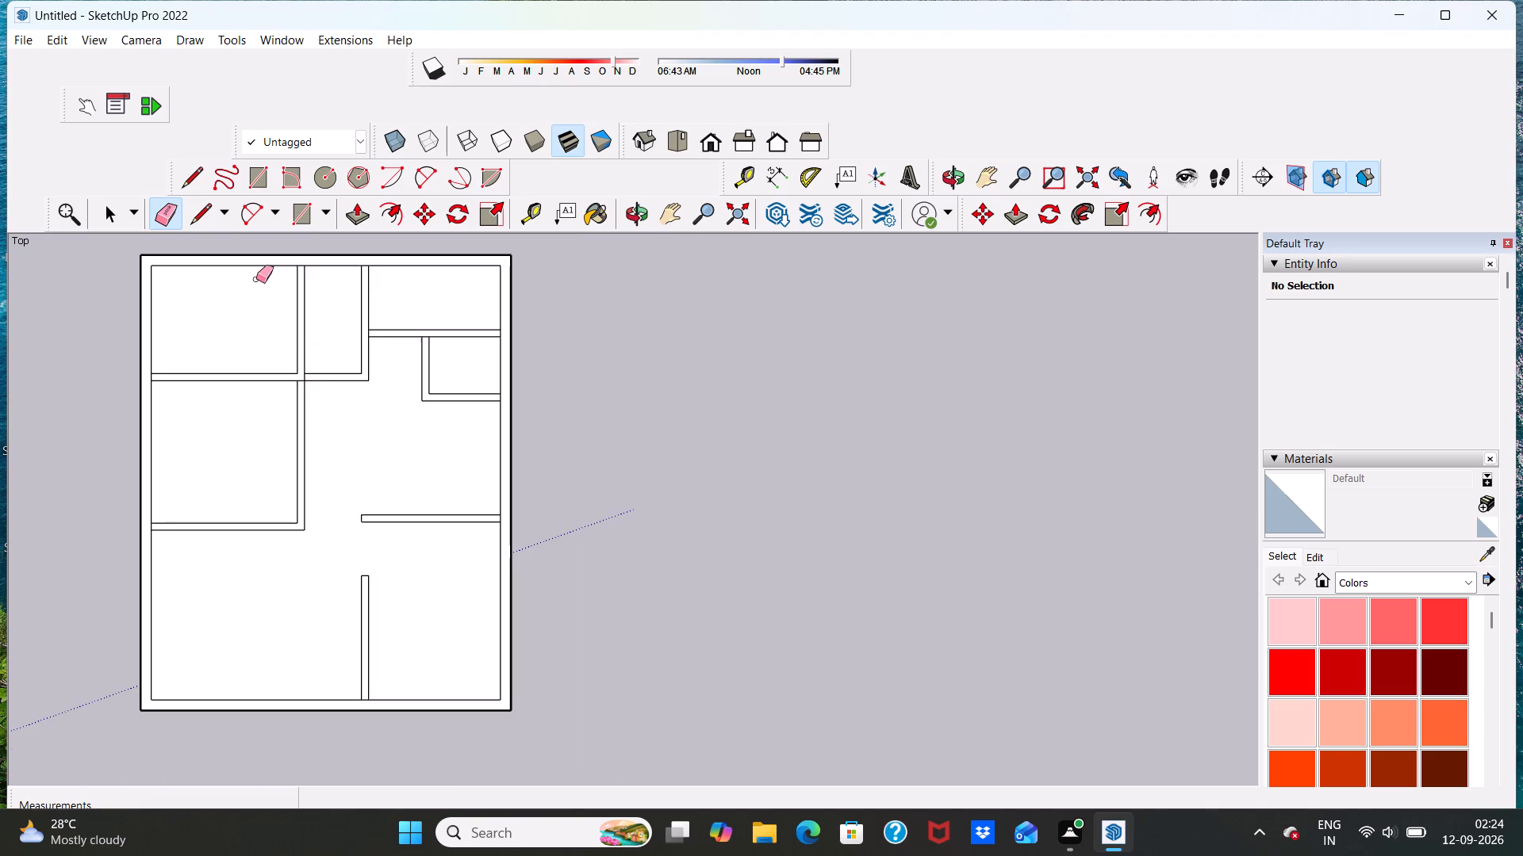
Draw a 6" line closing the lower end of the vertical wall between the two upper-left rooms at the junction.
scroll(256, 279, up, 3)
click(196, 209)
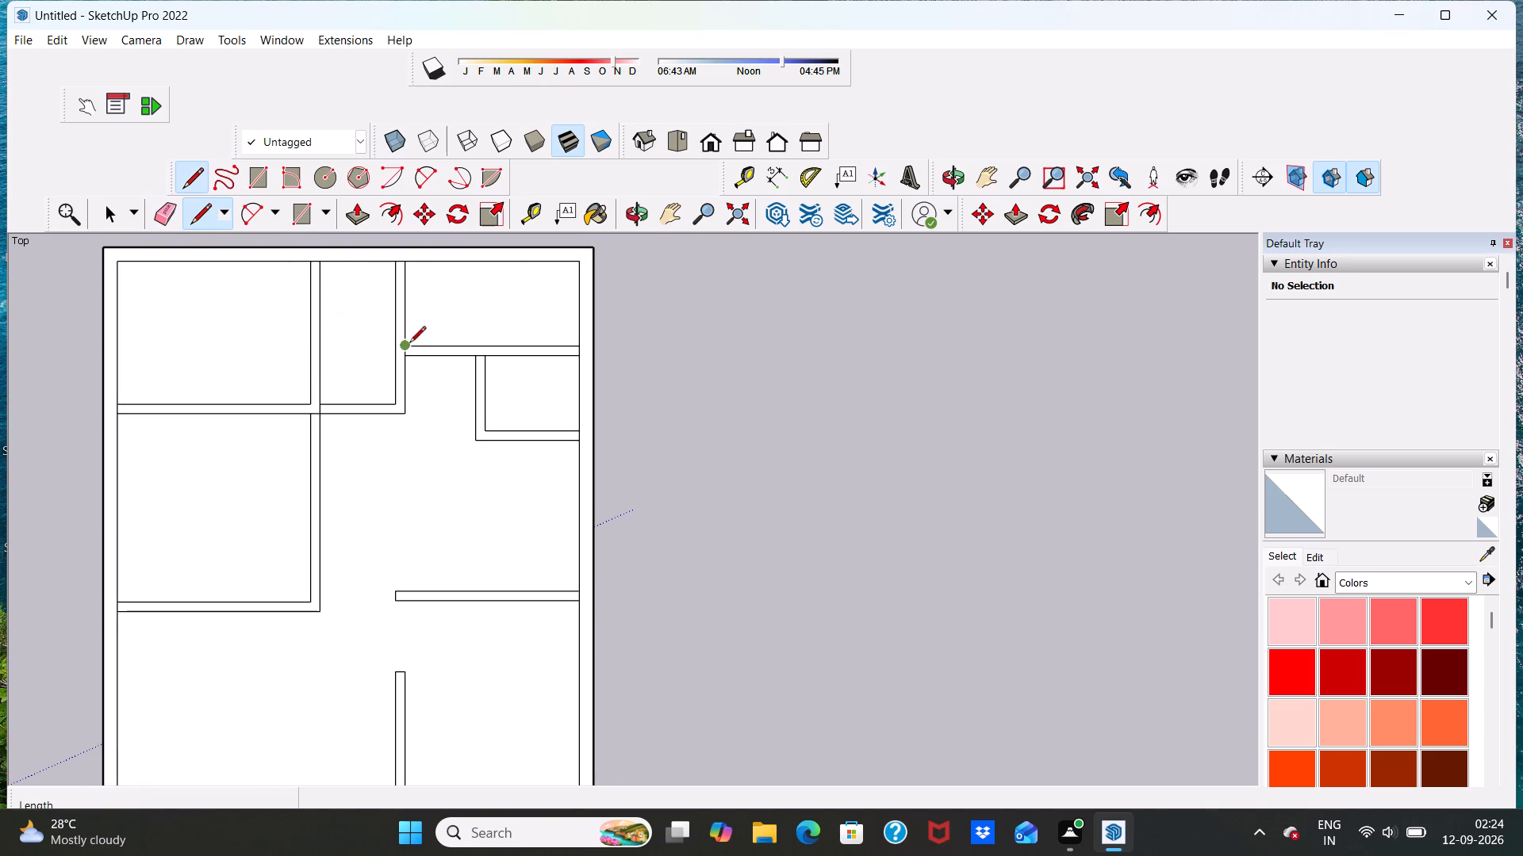
scroll(329, 418, up, 4)
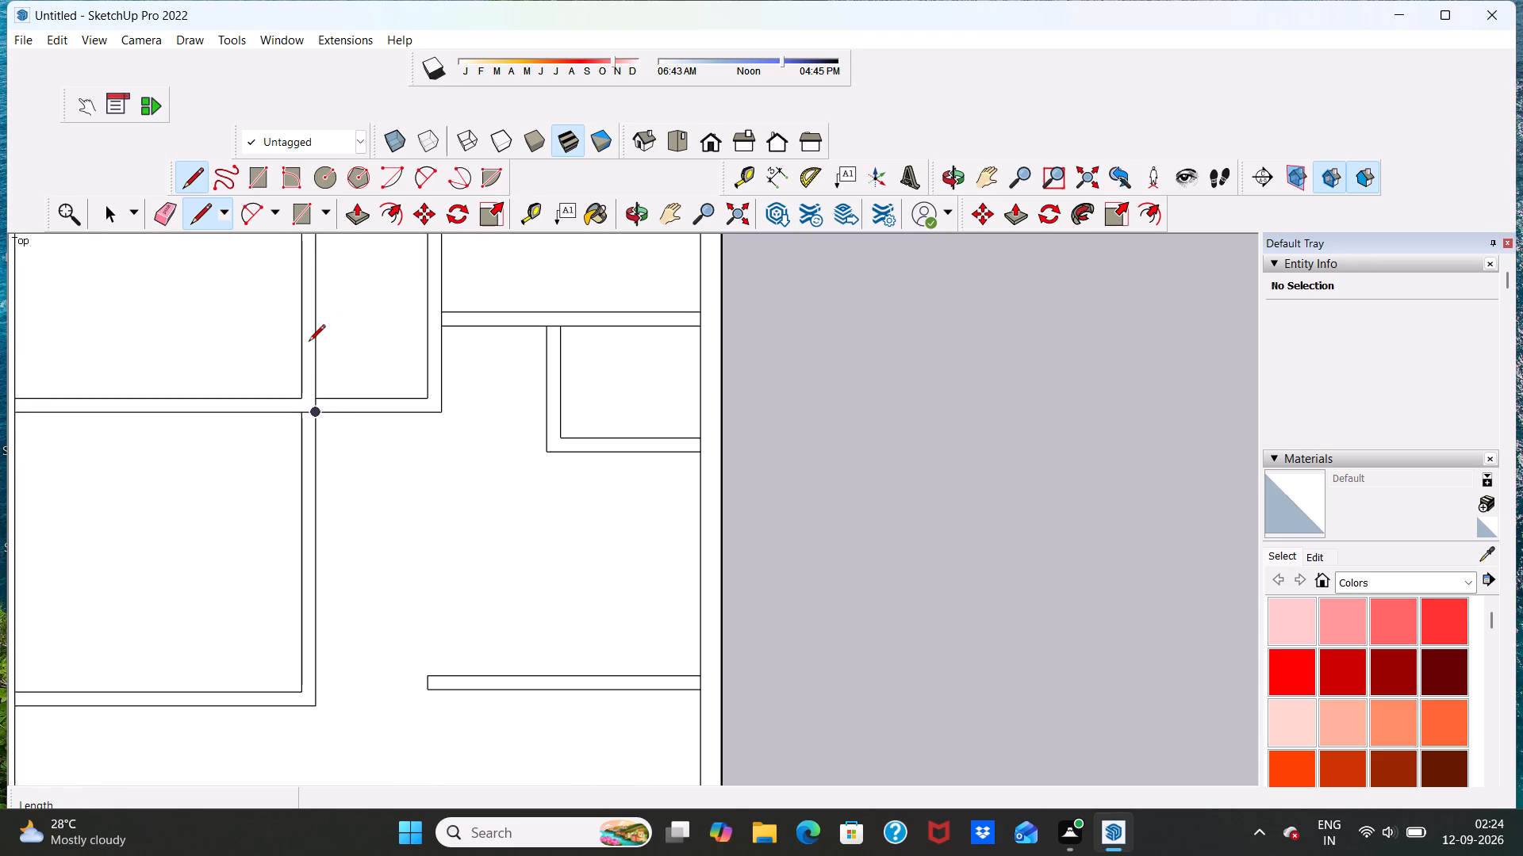
scroll(313, 393, up, 5)
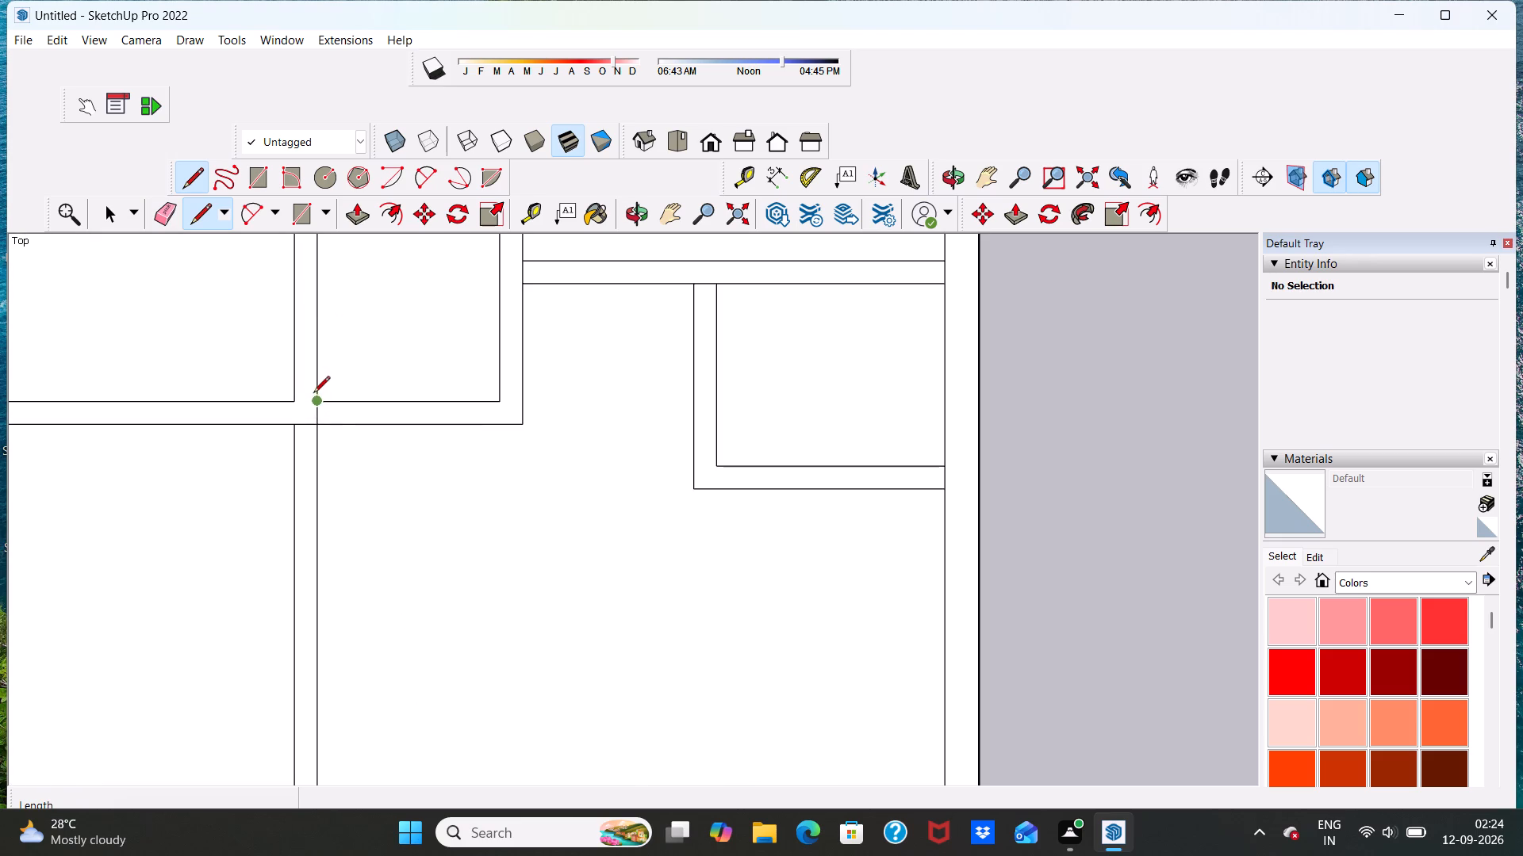
click(296, 398)
click(315, 402)
Draw a 6" line across the vertical wall between the two upper-left rooms, a short distance above its lower junction.
scroll(316, 403, down, 10)
scroll(321, 347, up, 6)
scroll(319, 369, down, 4)
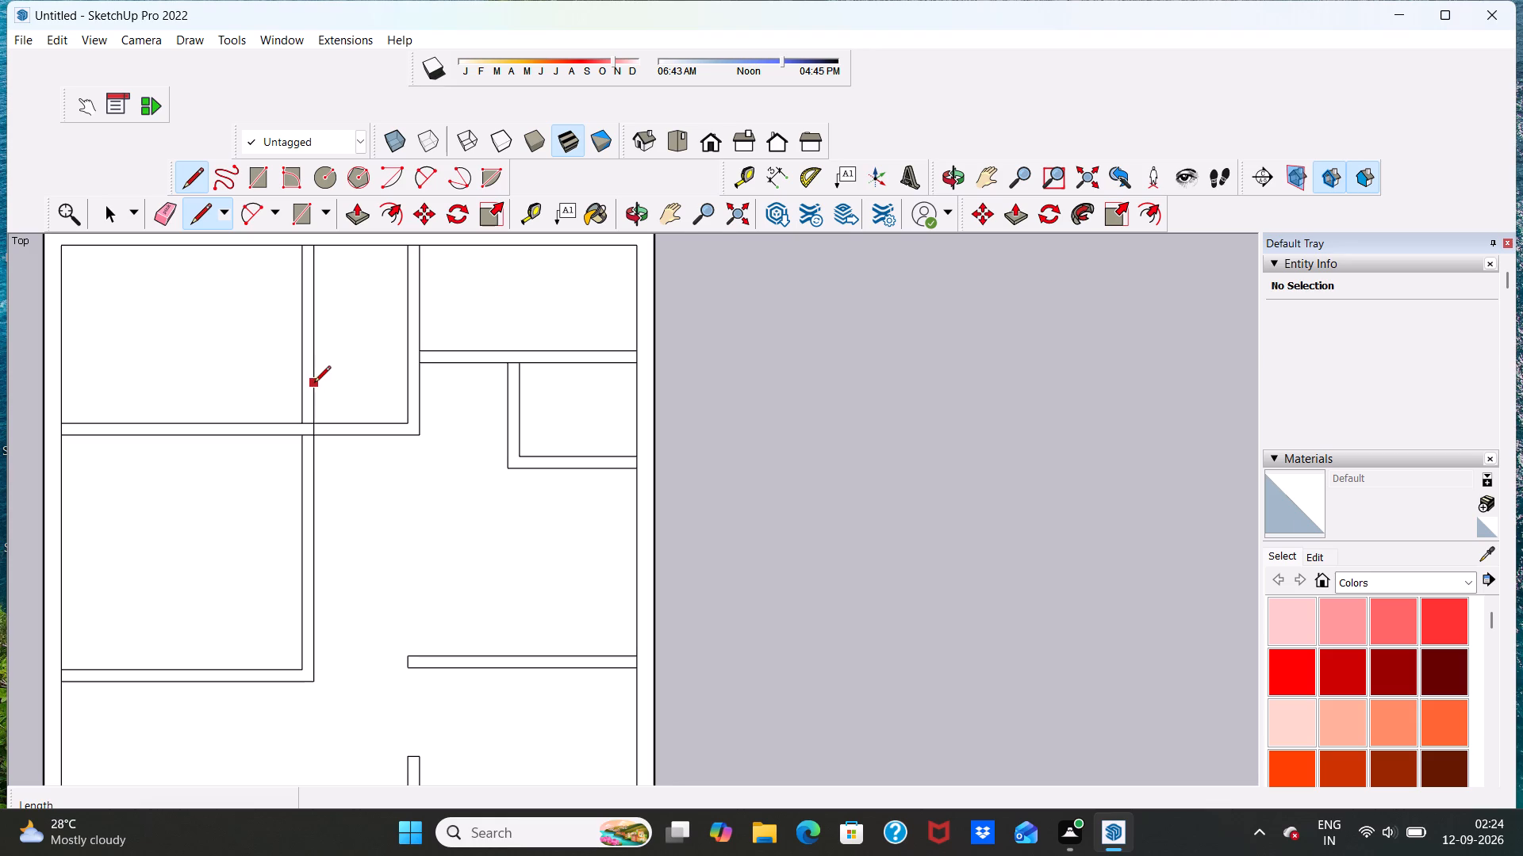
scroll(314, 384, up, 9)
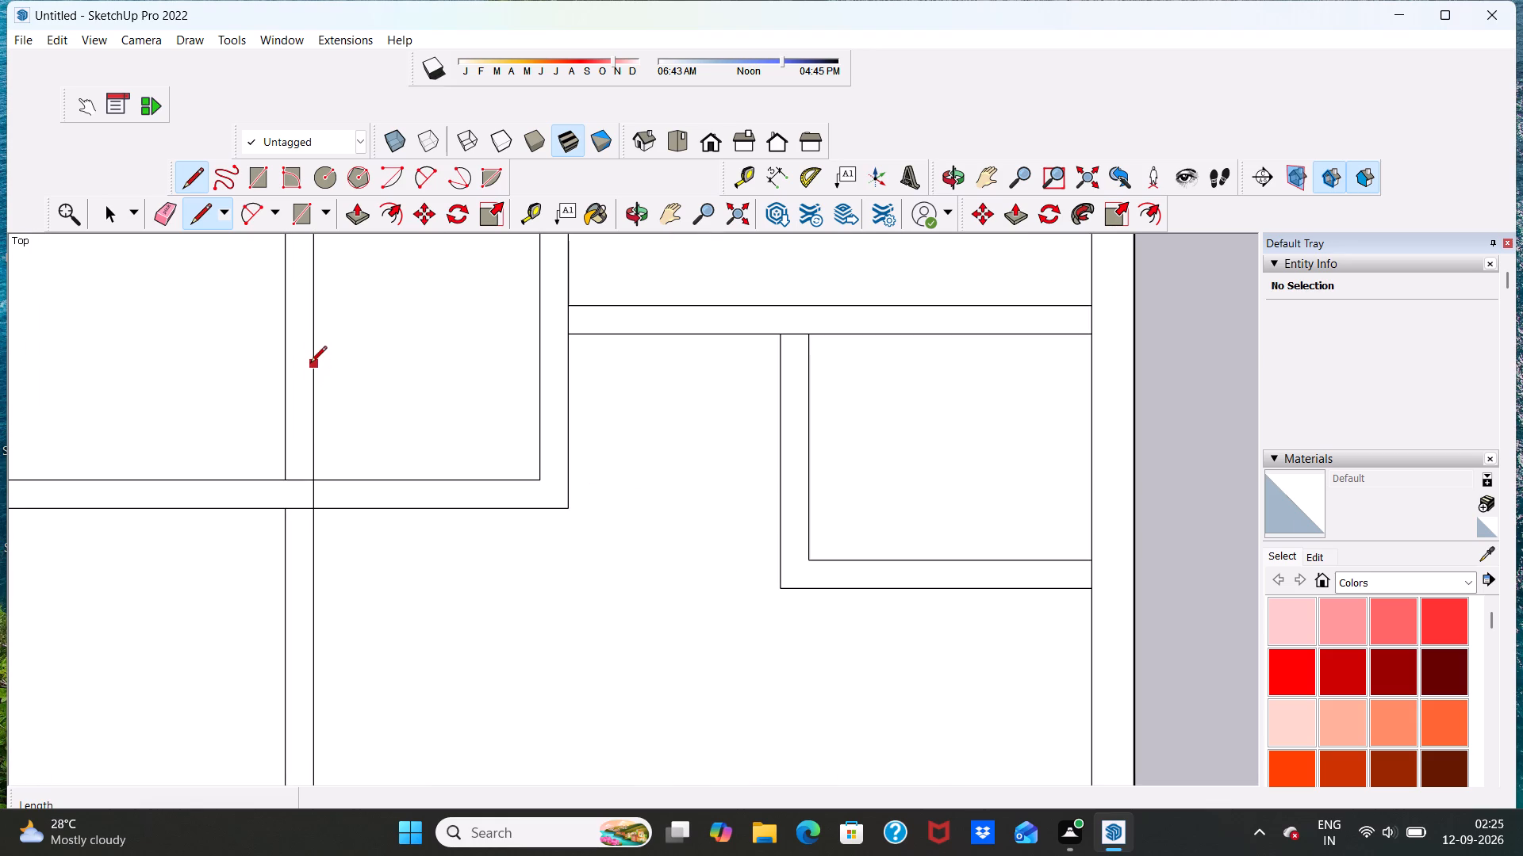
click(310, 367)
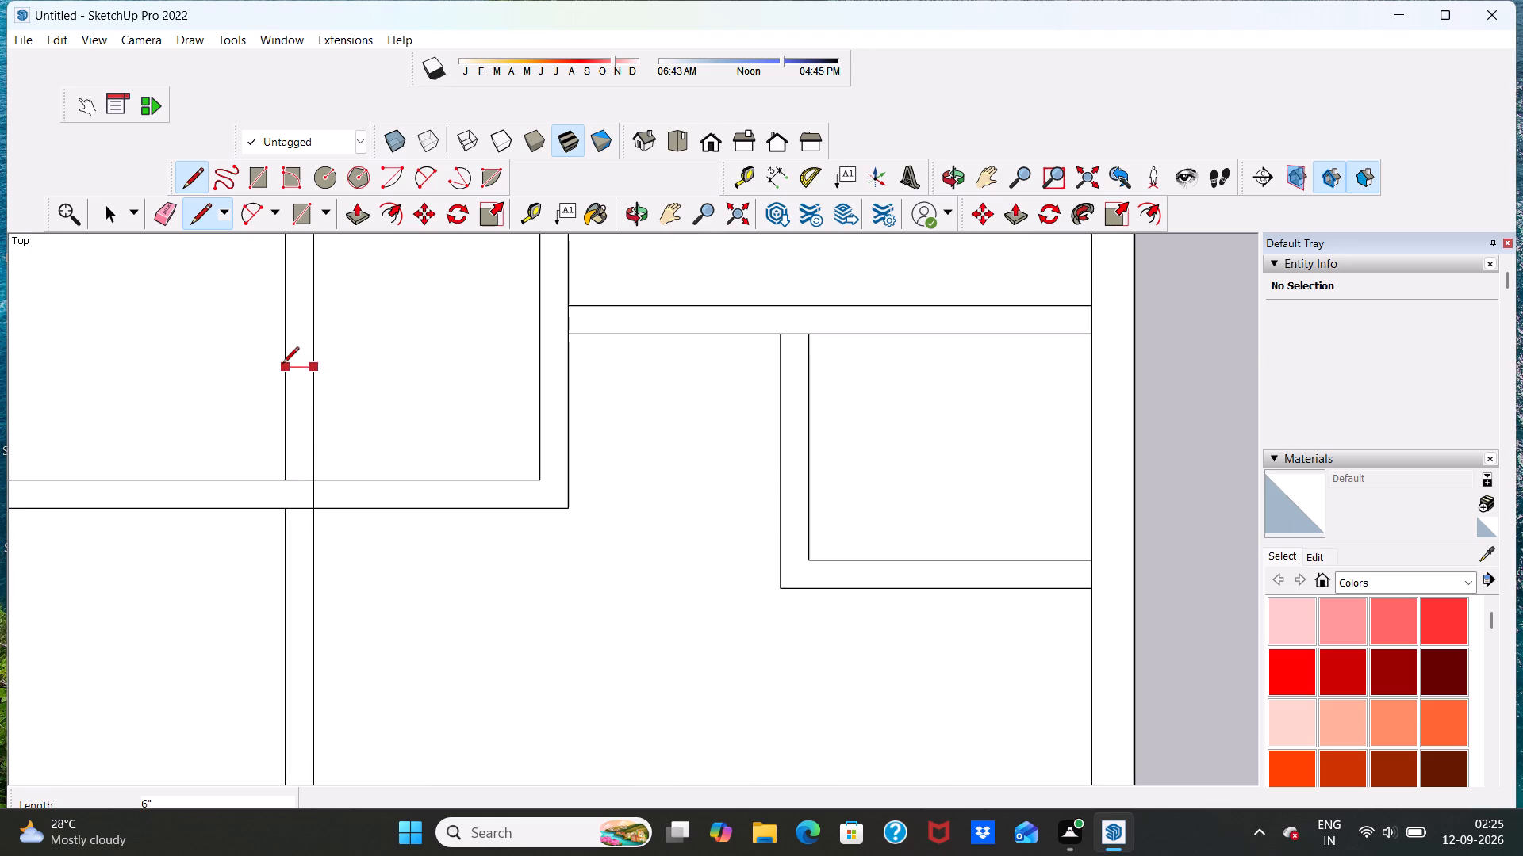
click(282, 365)
Draw two 6" lines across the horizontal wall below the narrow upper-middle room, marking an opening between the vertical walls.
scroll(285, 366, down, 12)
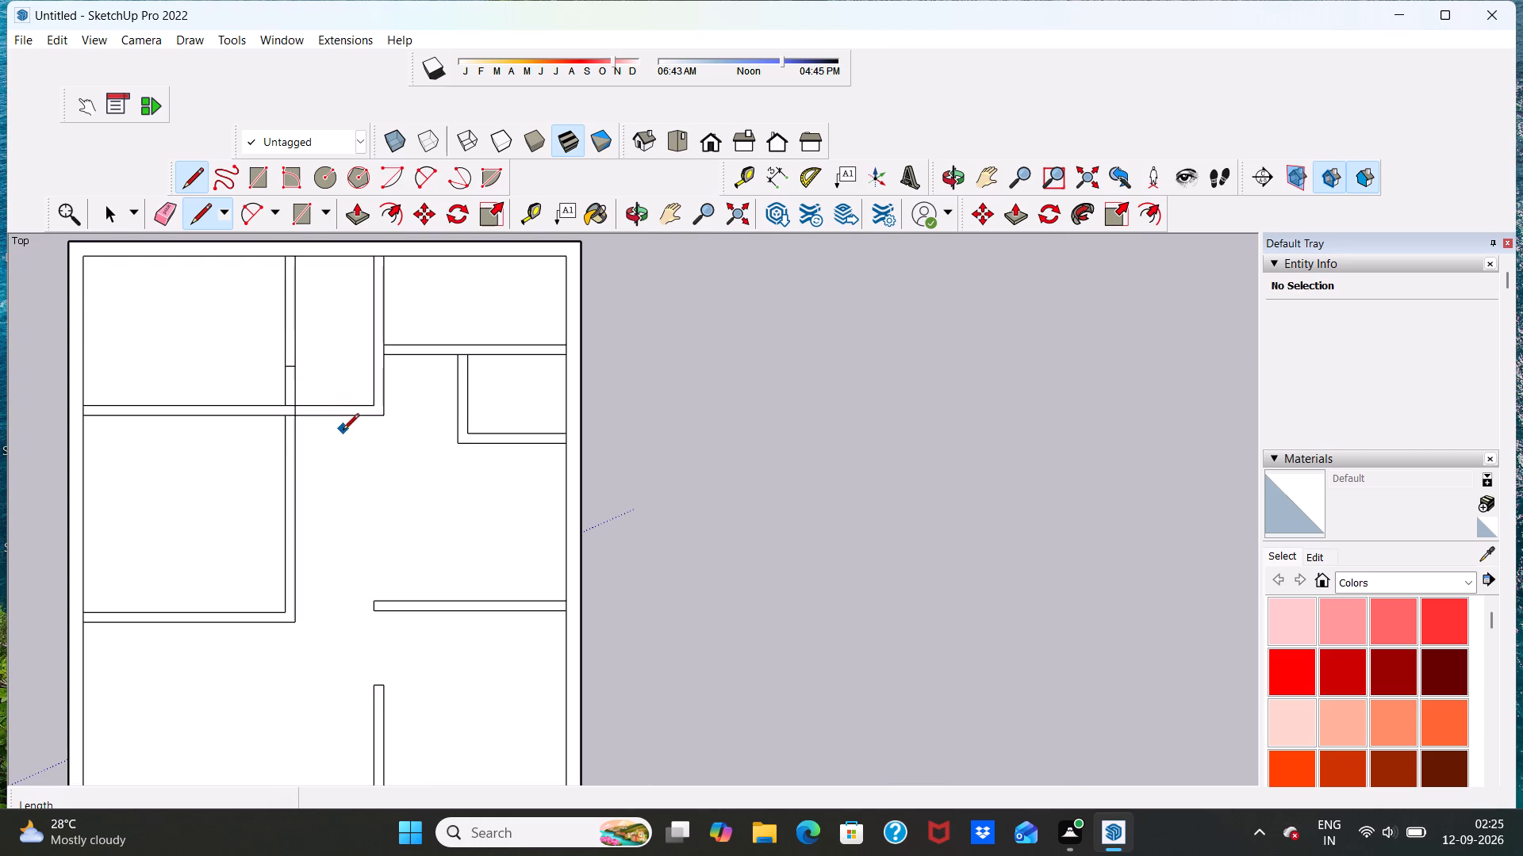
scroll(343, 433, up, 6)
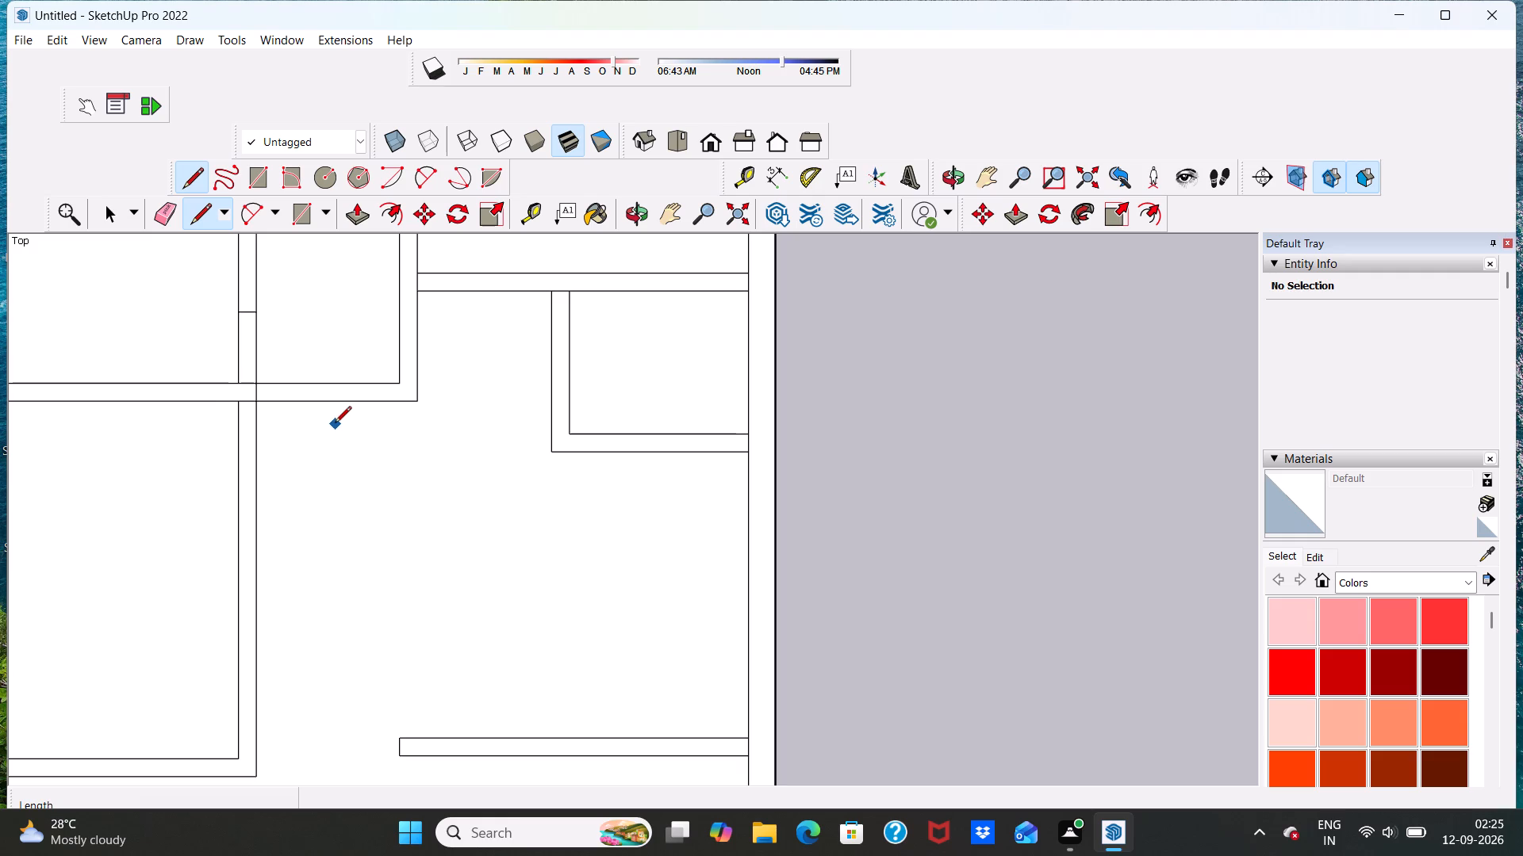
scroll(334, 416, up, 4)
click(286, 369)
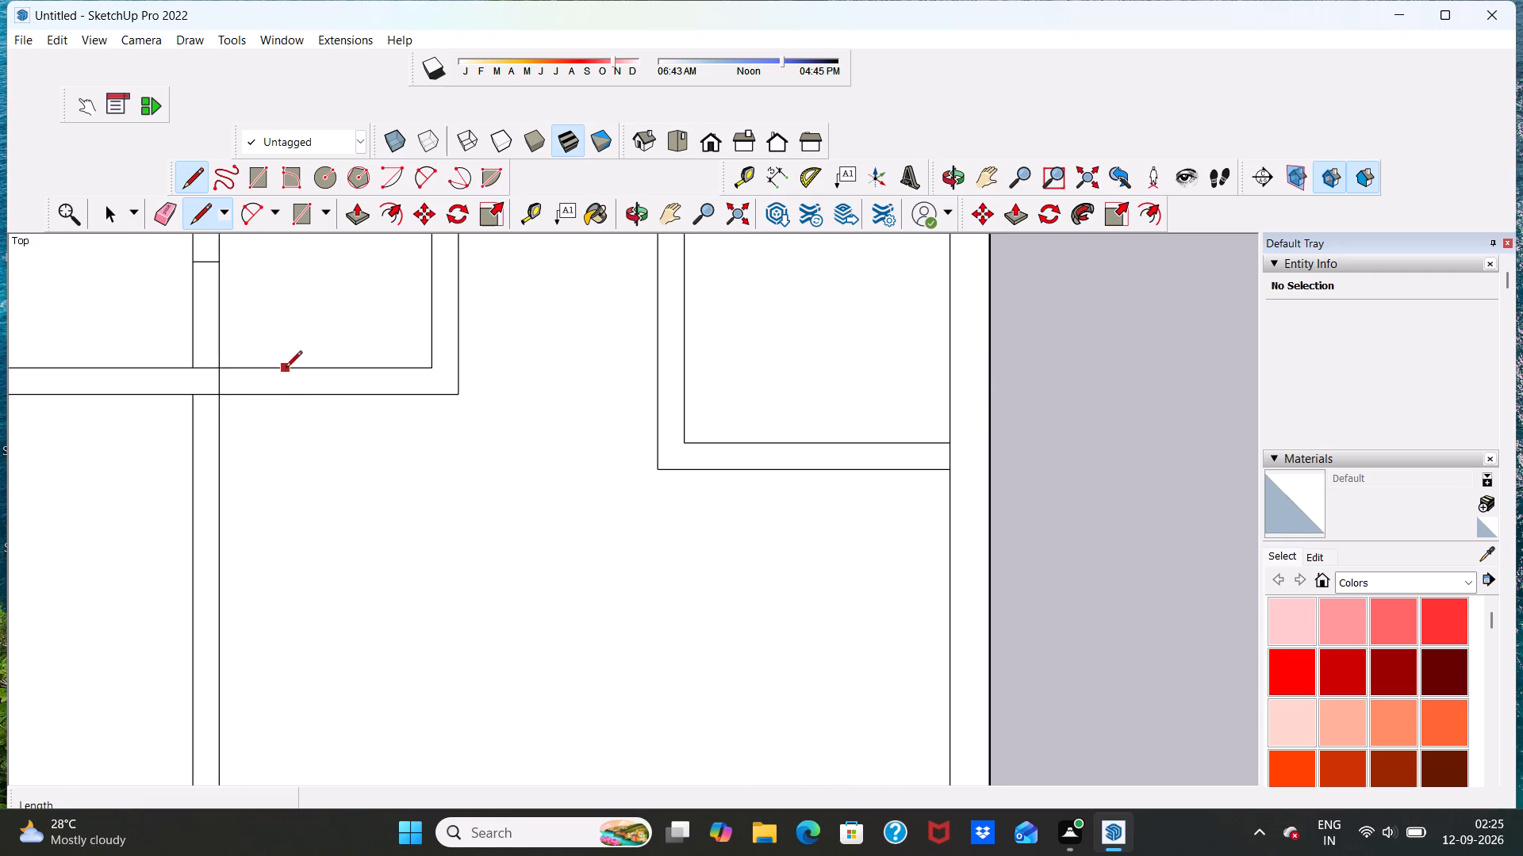
click(282, 392)
click(410, 365)
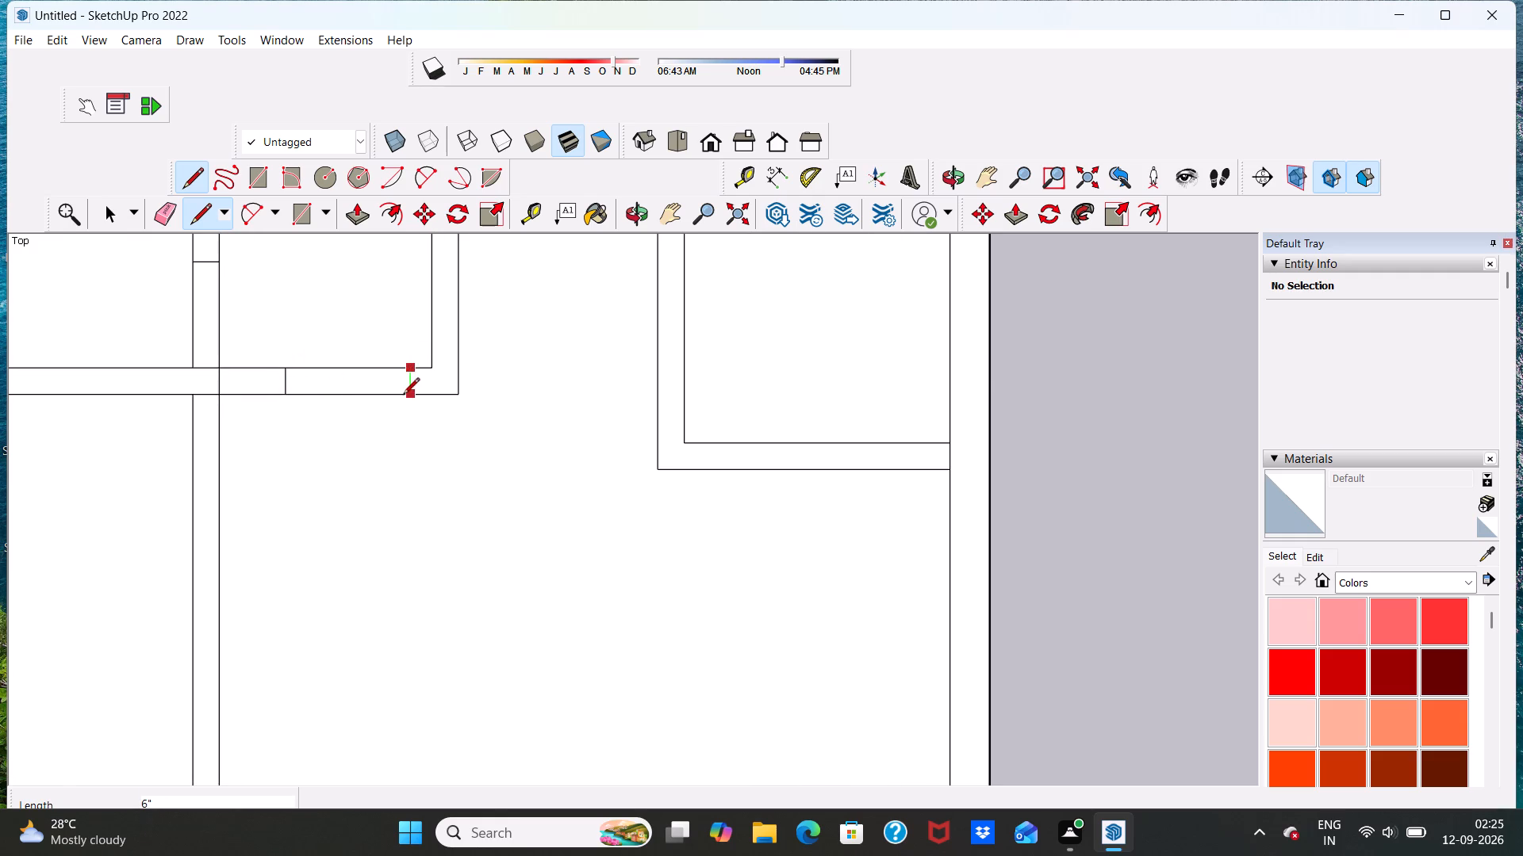
click(405, 395)
scroll(399, 377, down, 13)
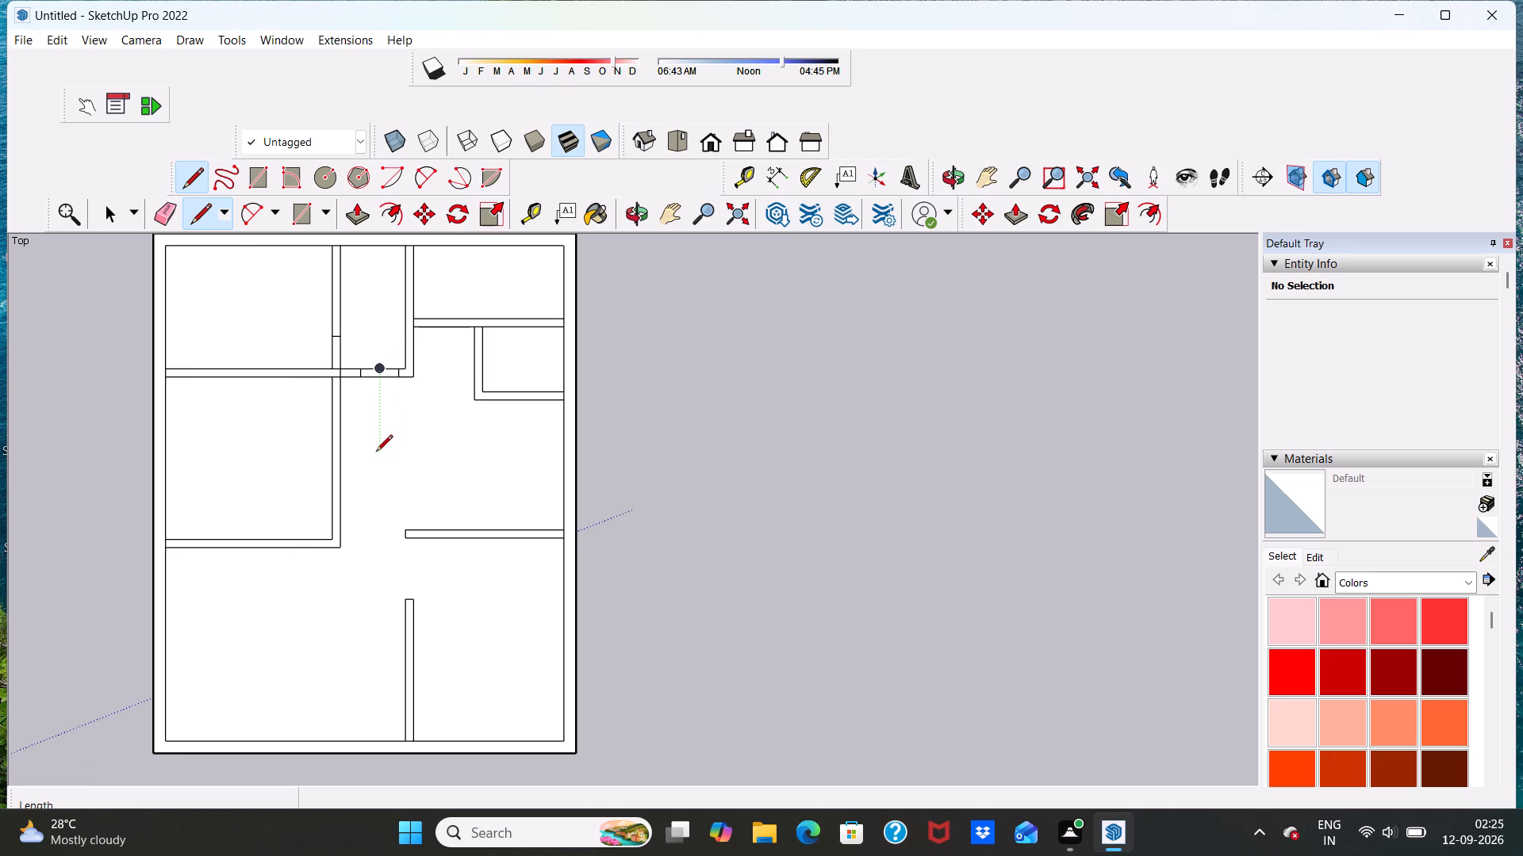
key(space)
Erase the wall edges within the two marked openings, in the upper-left vertical wall and the horizontal wall below the upper-middle room.
scroll(352, 345, up, 4)
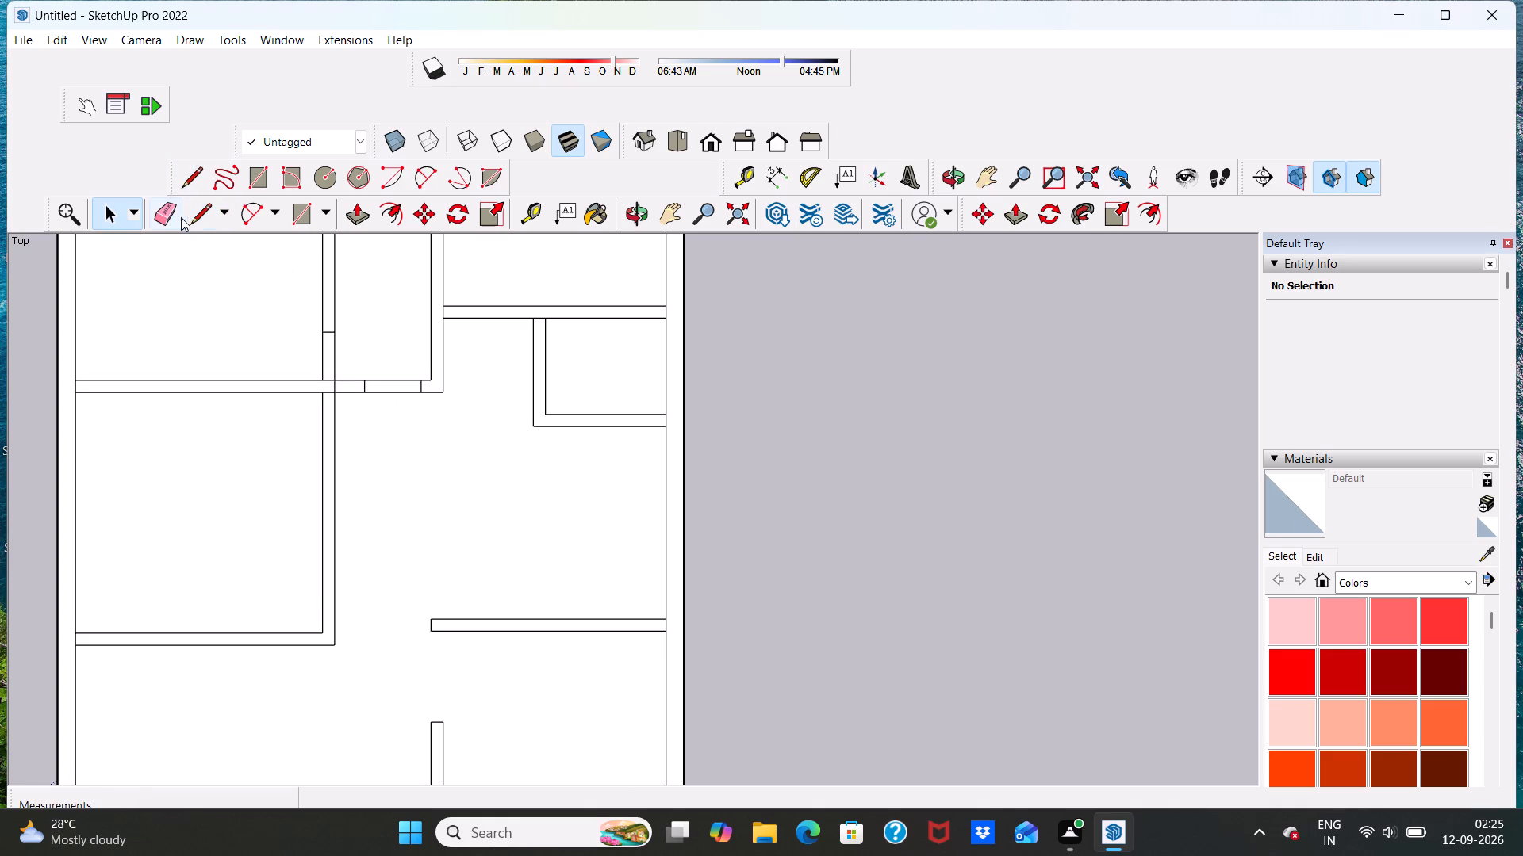
click(155, 220)
drag(314, 357, 351, 365)
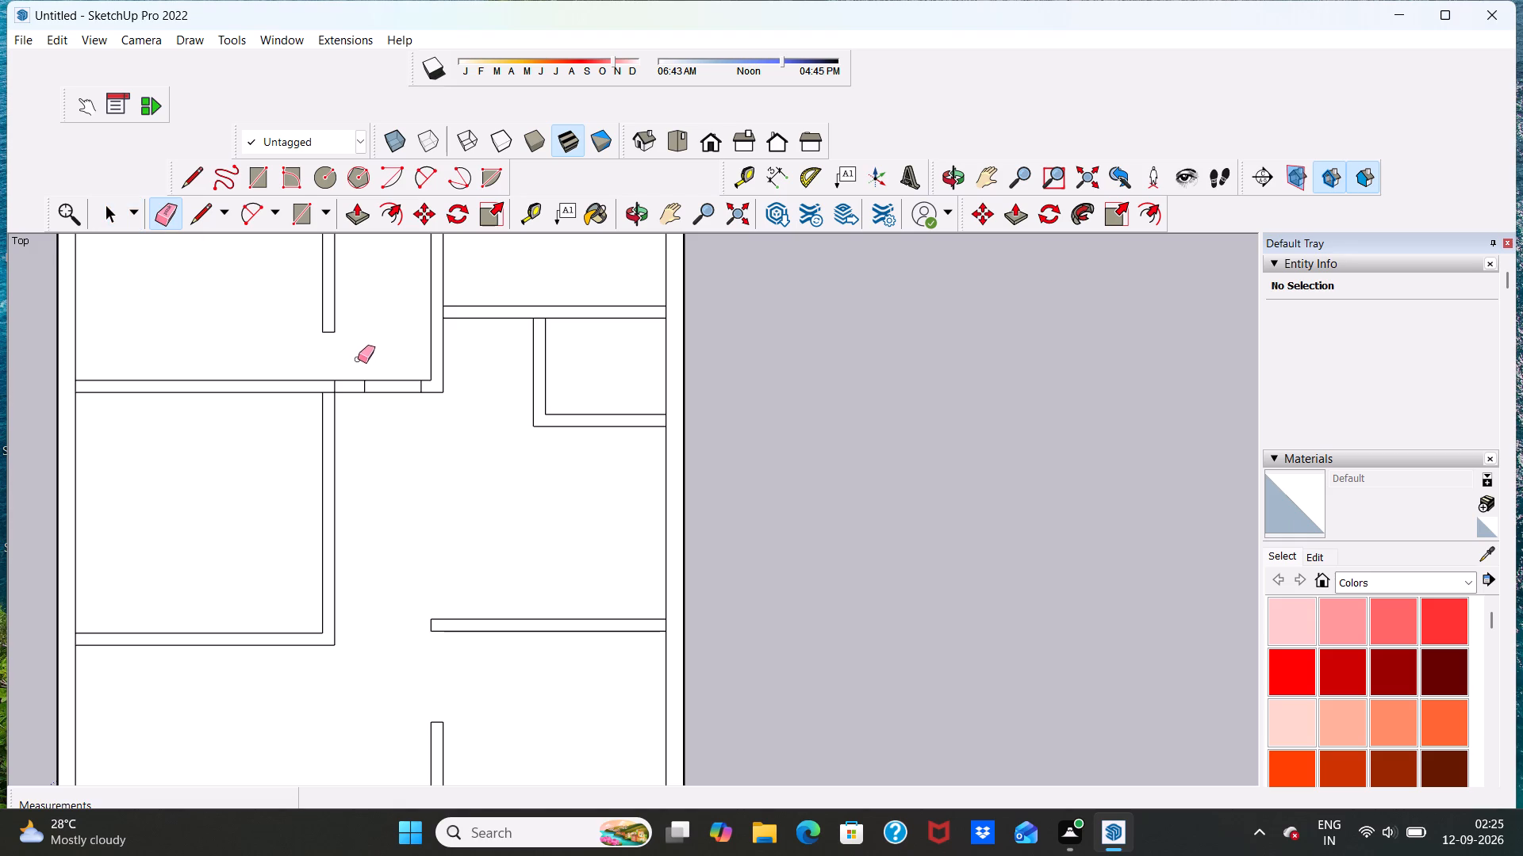
drag(393, 362, 393, 436)
Examine the two cut openings and the surrounding interior wall layout.
scroll(385, 401, down, 5)
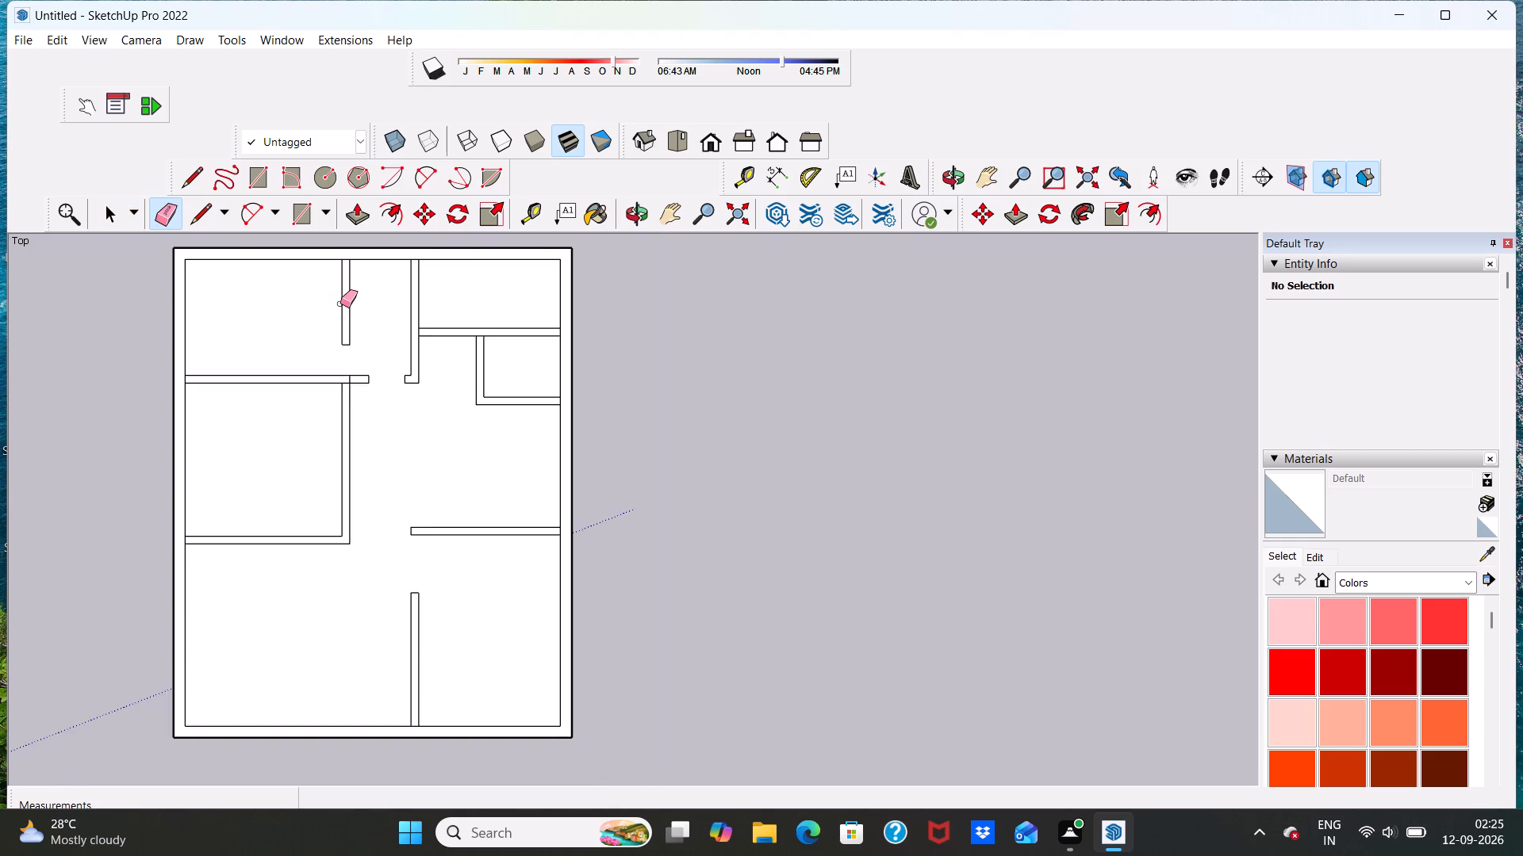
scroll(358, 327, down, 2)
scroll(363, 342, up, 5)
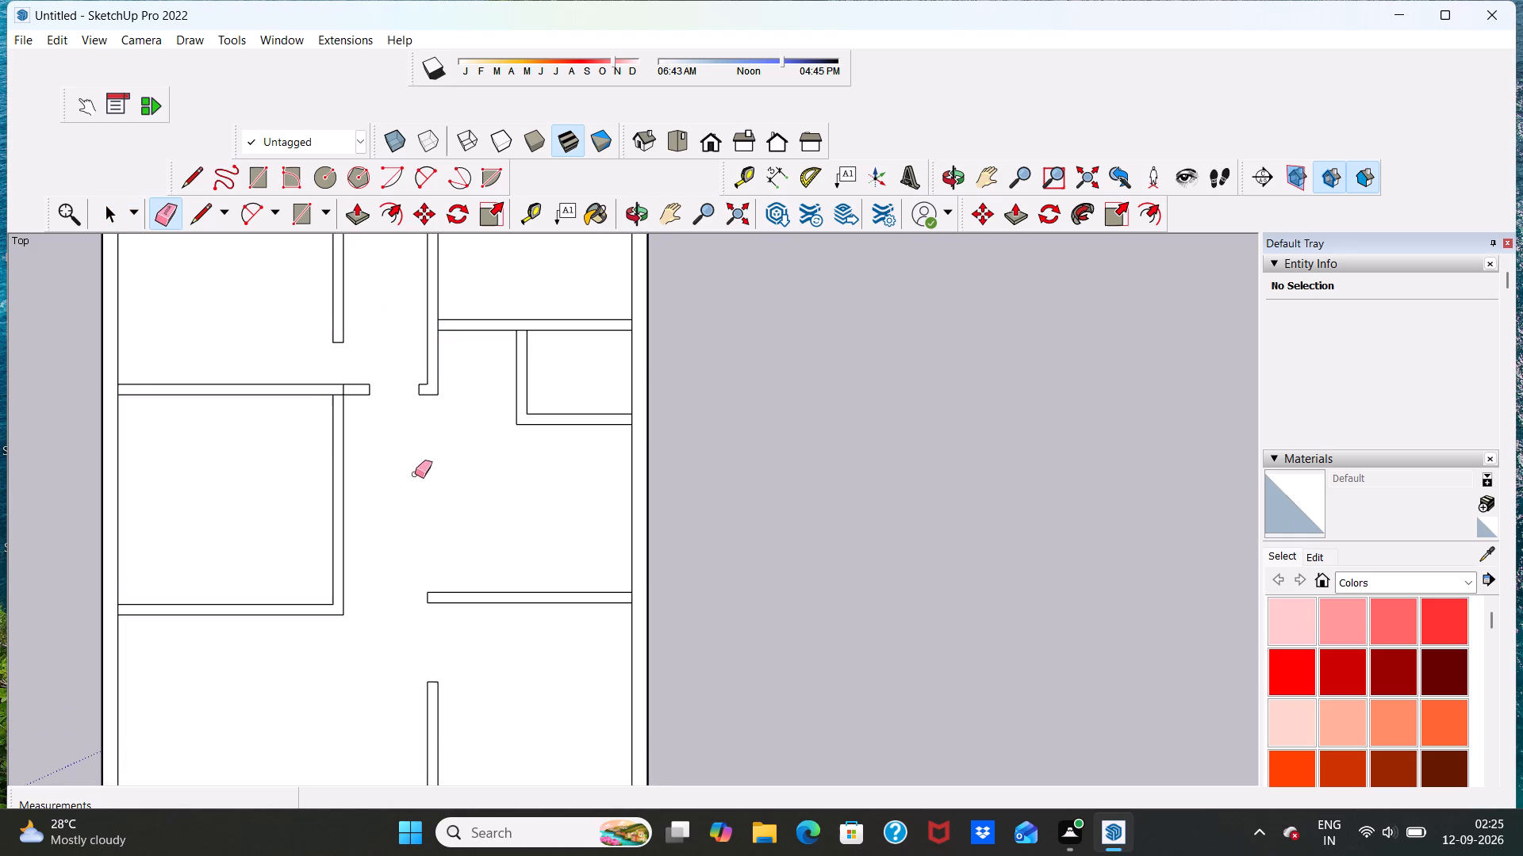
scroll(415, 476, down, 5)
scroll(391, 501, up, 4)
scroll(370, 479, down, 11)
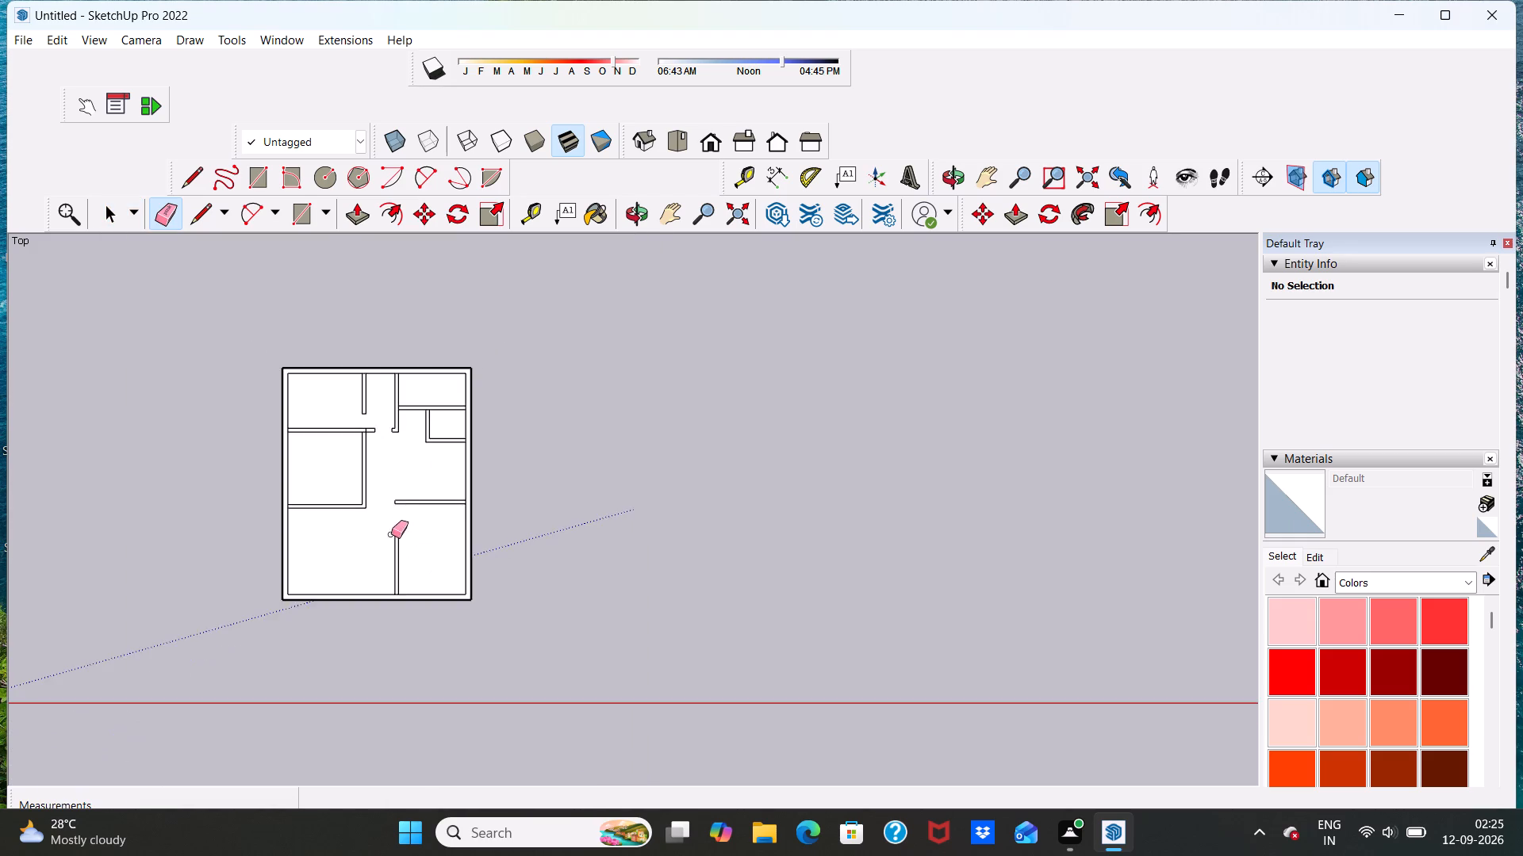
scroll(391, 534, up, 7)
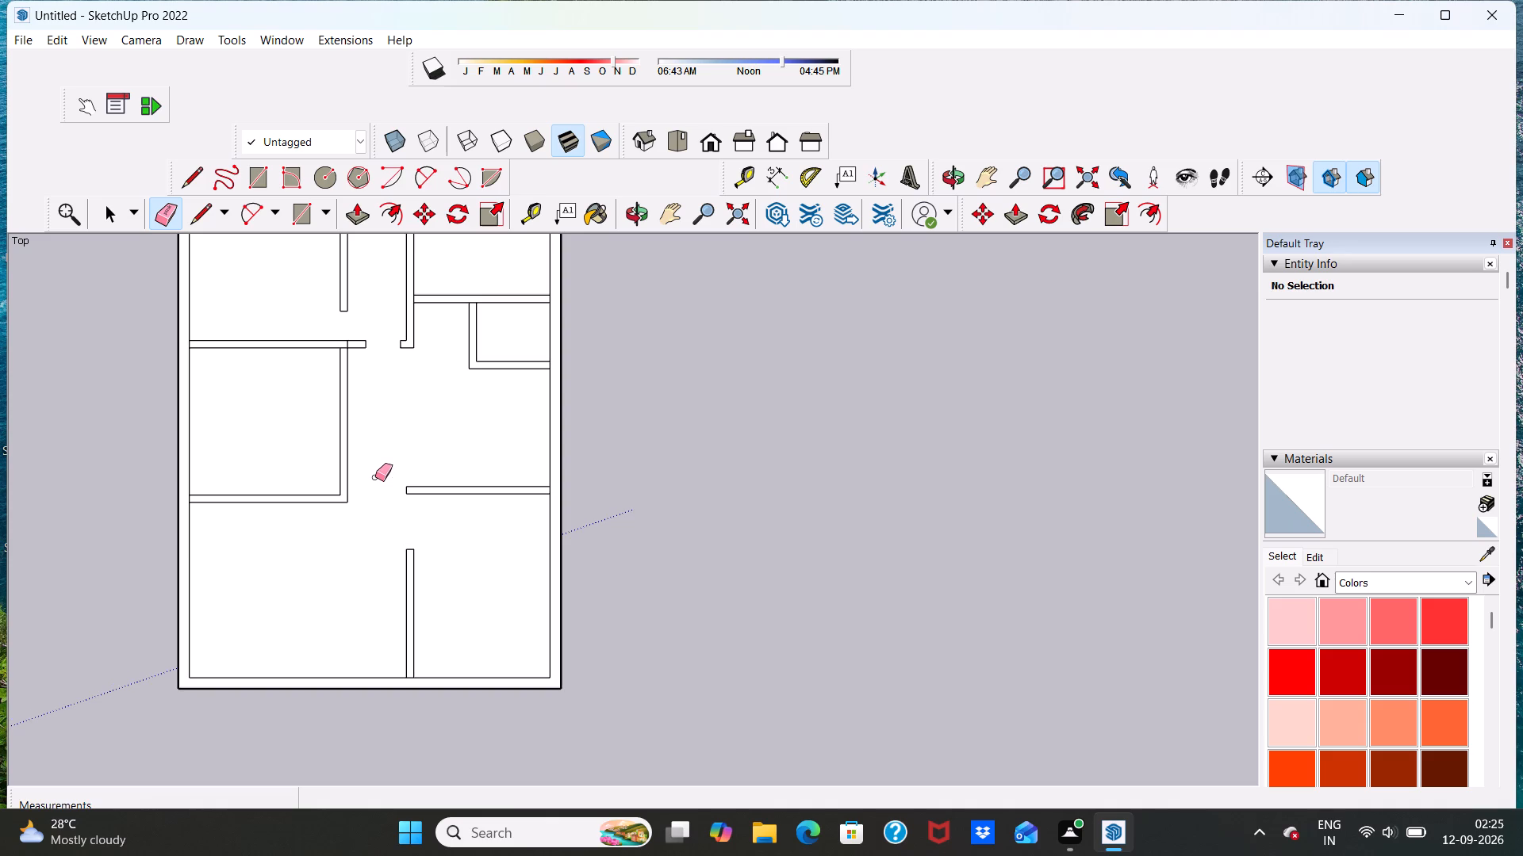
Draw a stub wall about 1' long projecting into the upper-middle room from its right-hand wall, level with the opposite wall's end.
scroll(401, 303, up, 4)
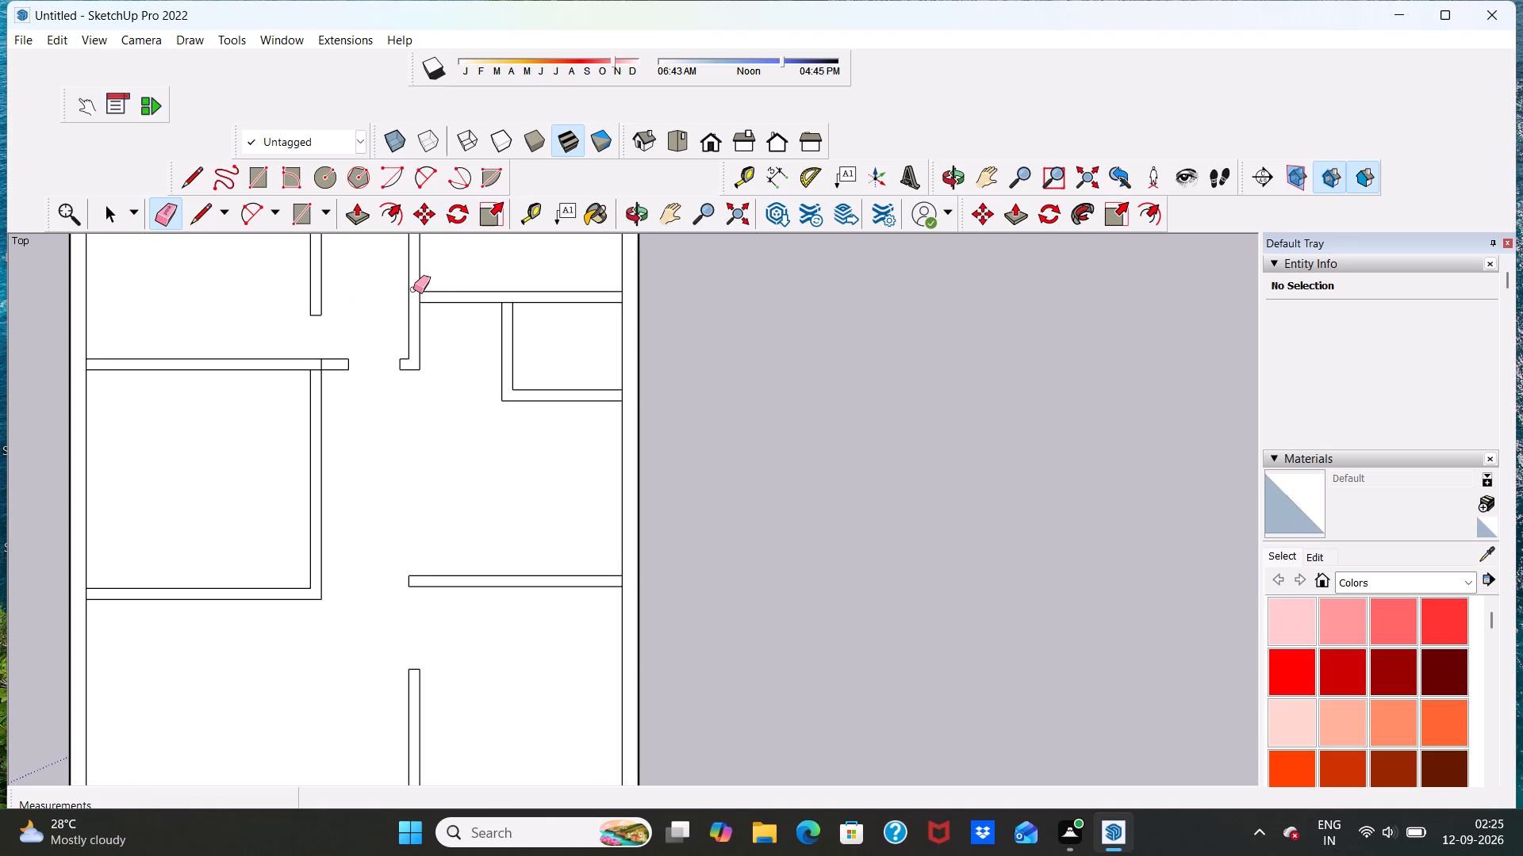
scroll(325, 313, up, 4)
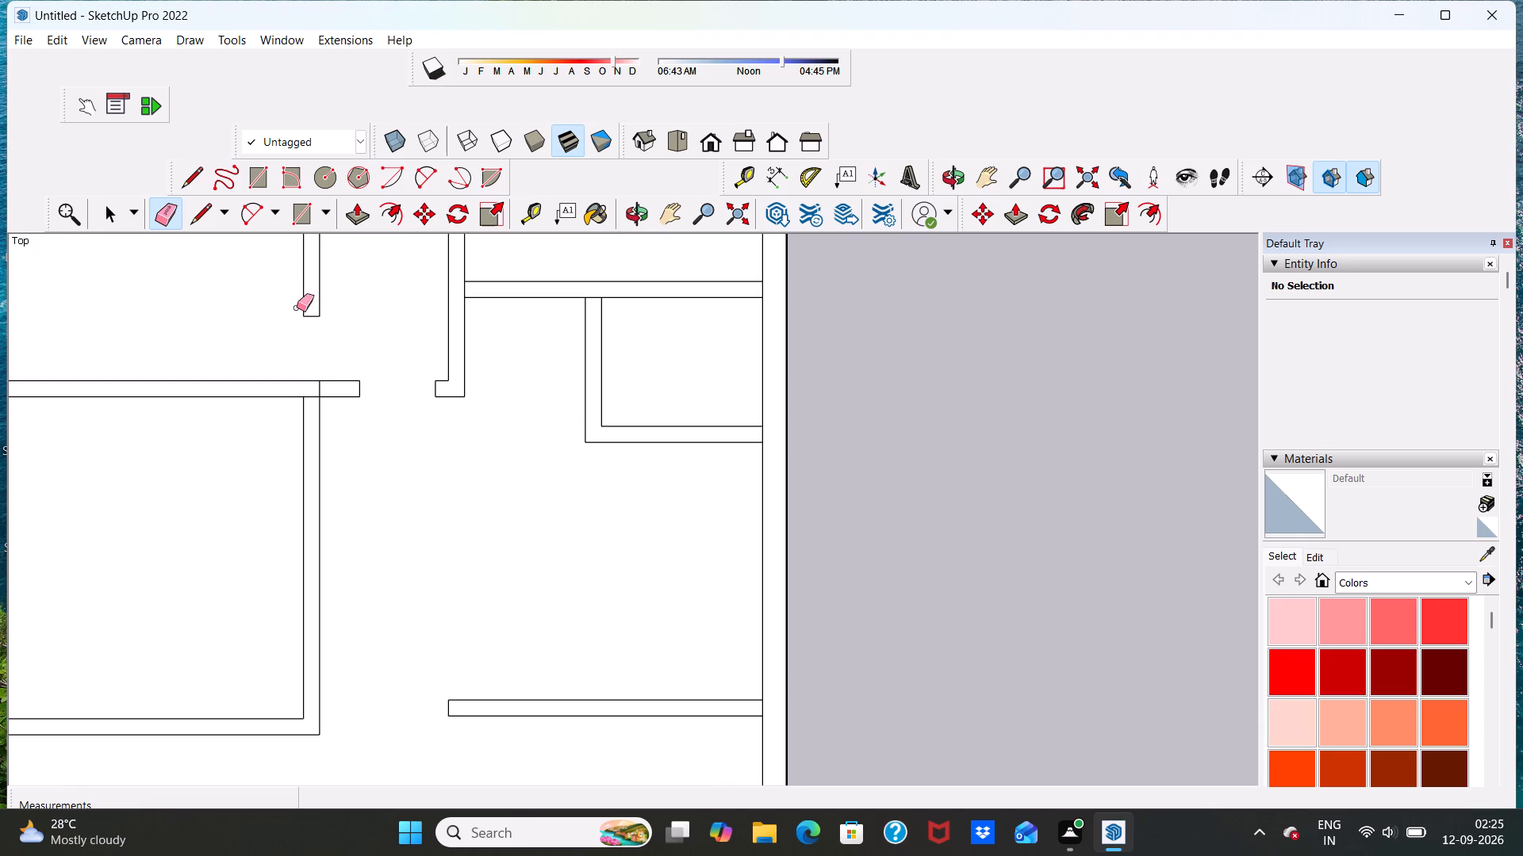
click(198, 208)
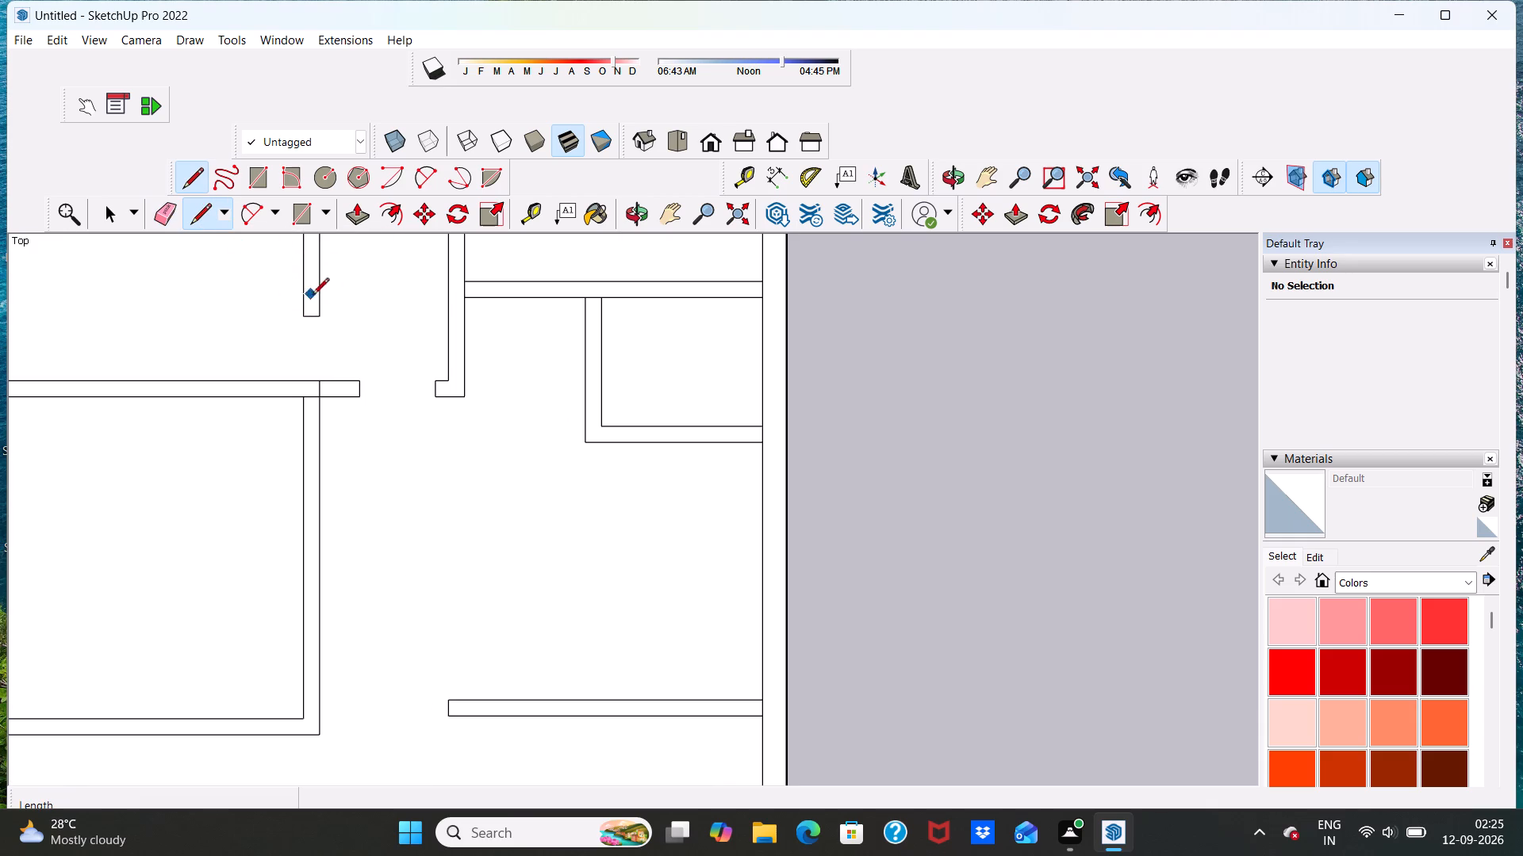
click(446, 316)
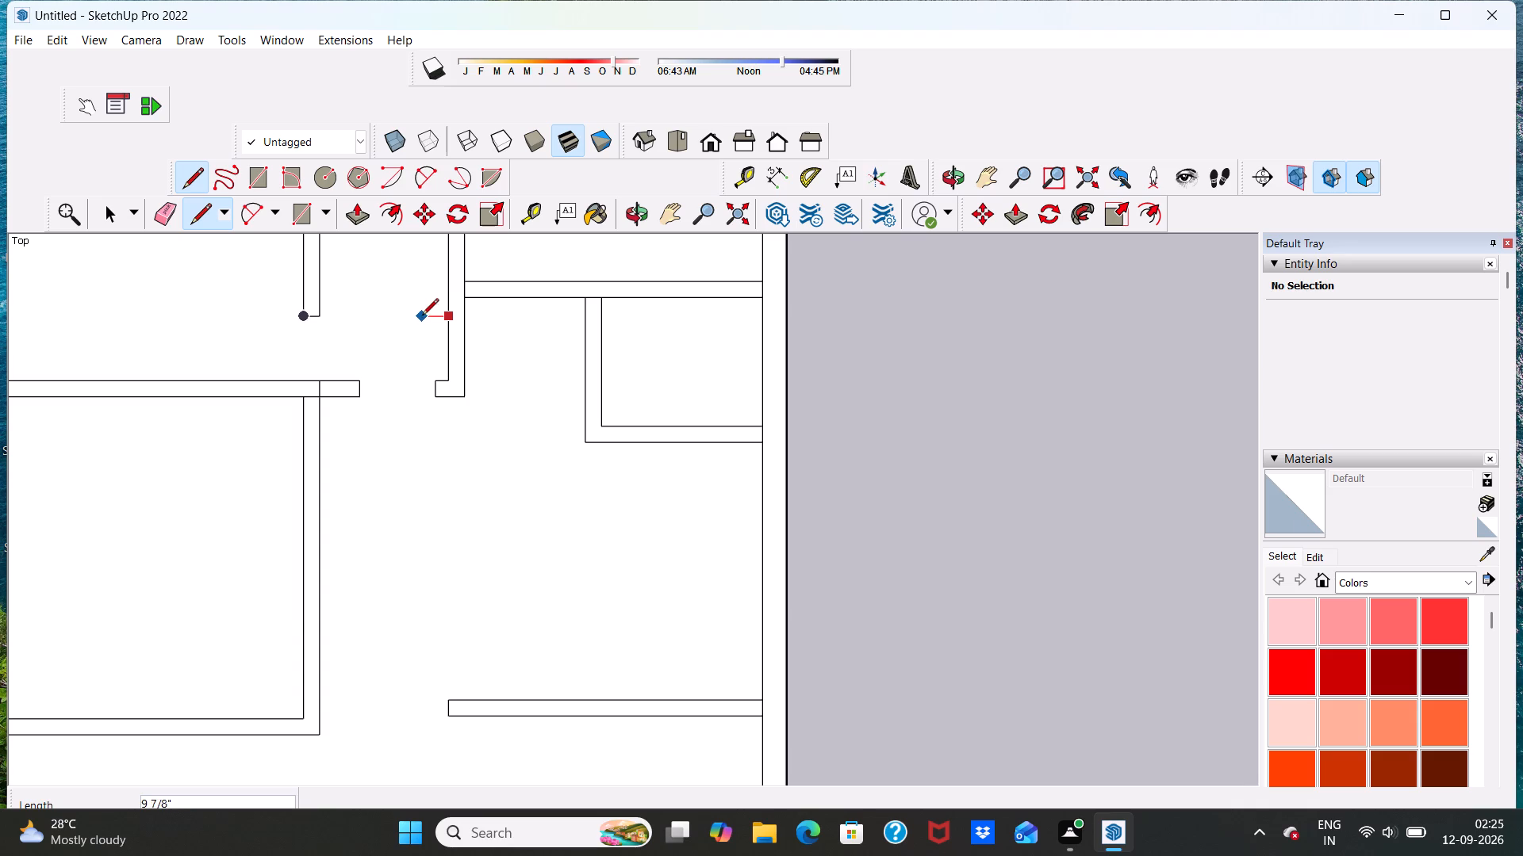
click(416, 314)
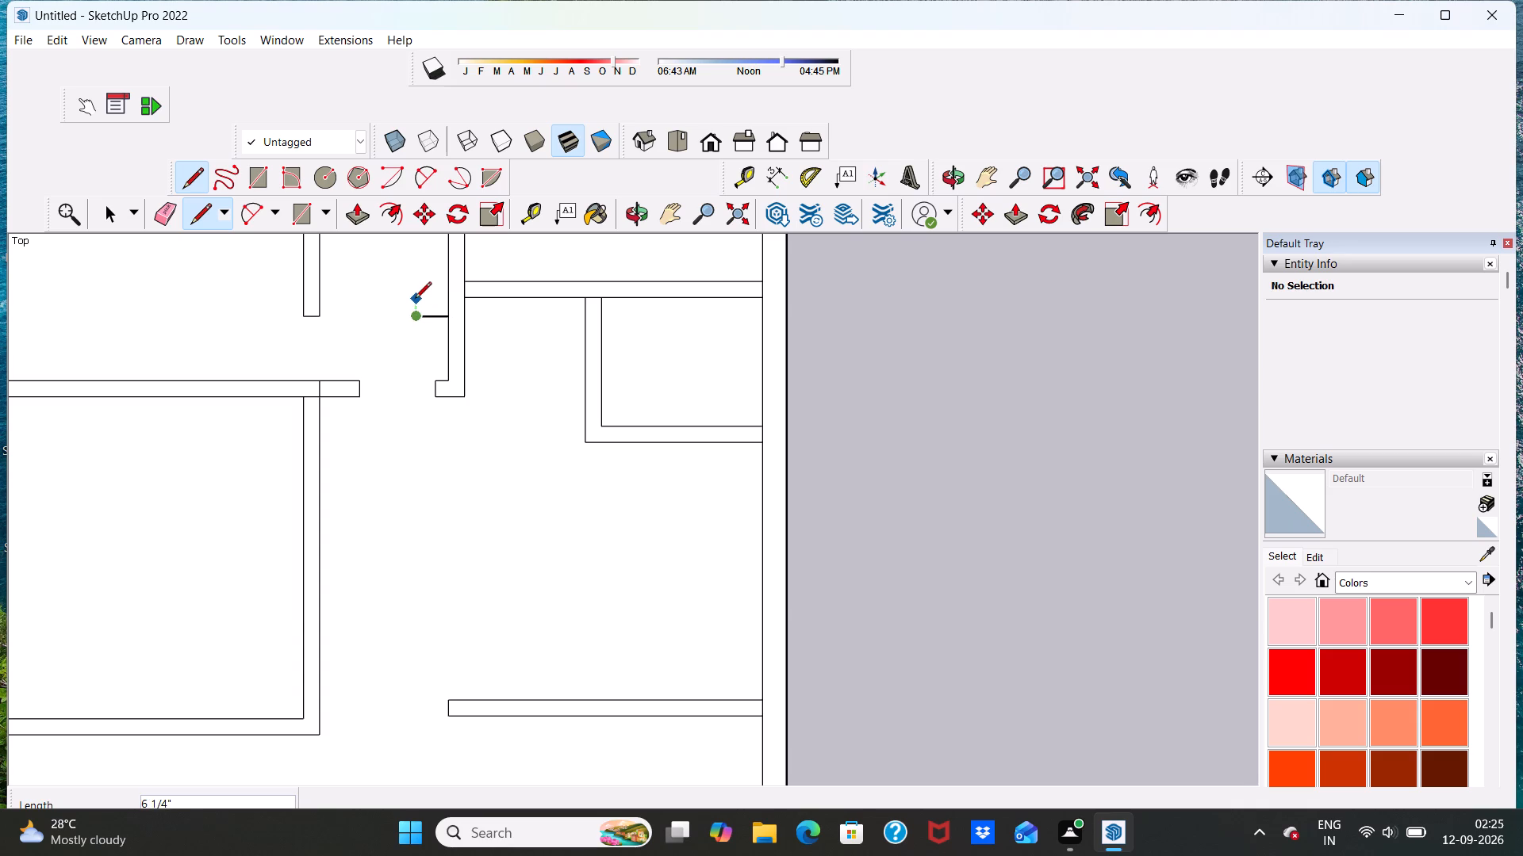
click(418, 304)
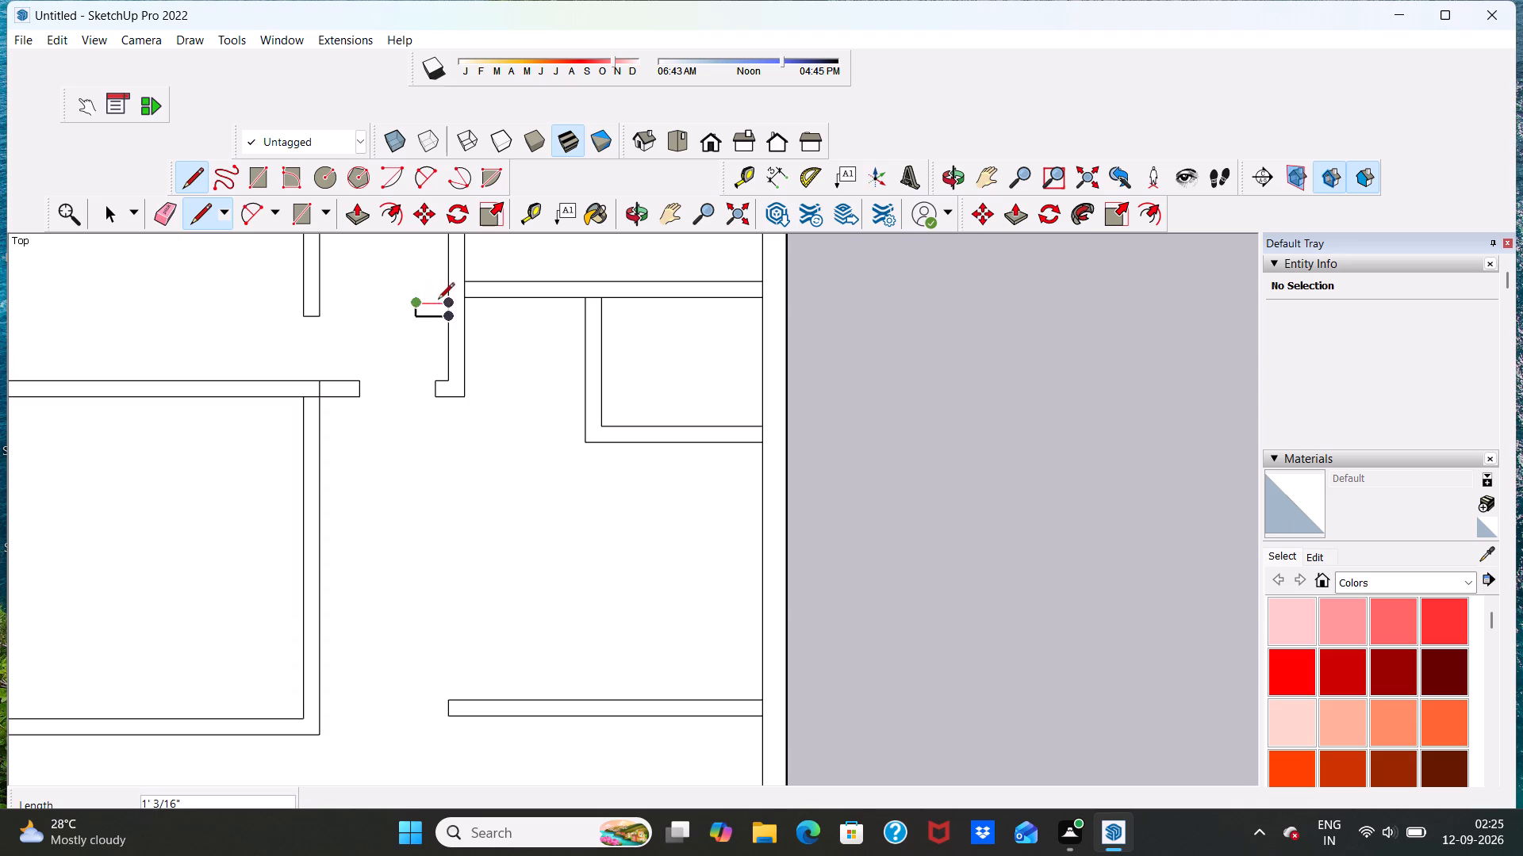
click(447, 300)
key(space)
Examine the stub wall and its alignment with the opposite wall end within the overall plan.
scroll(440, 294, down, 7)
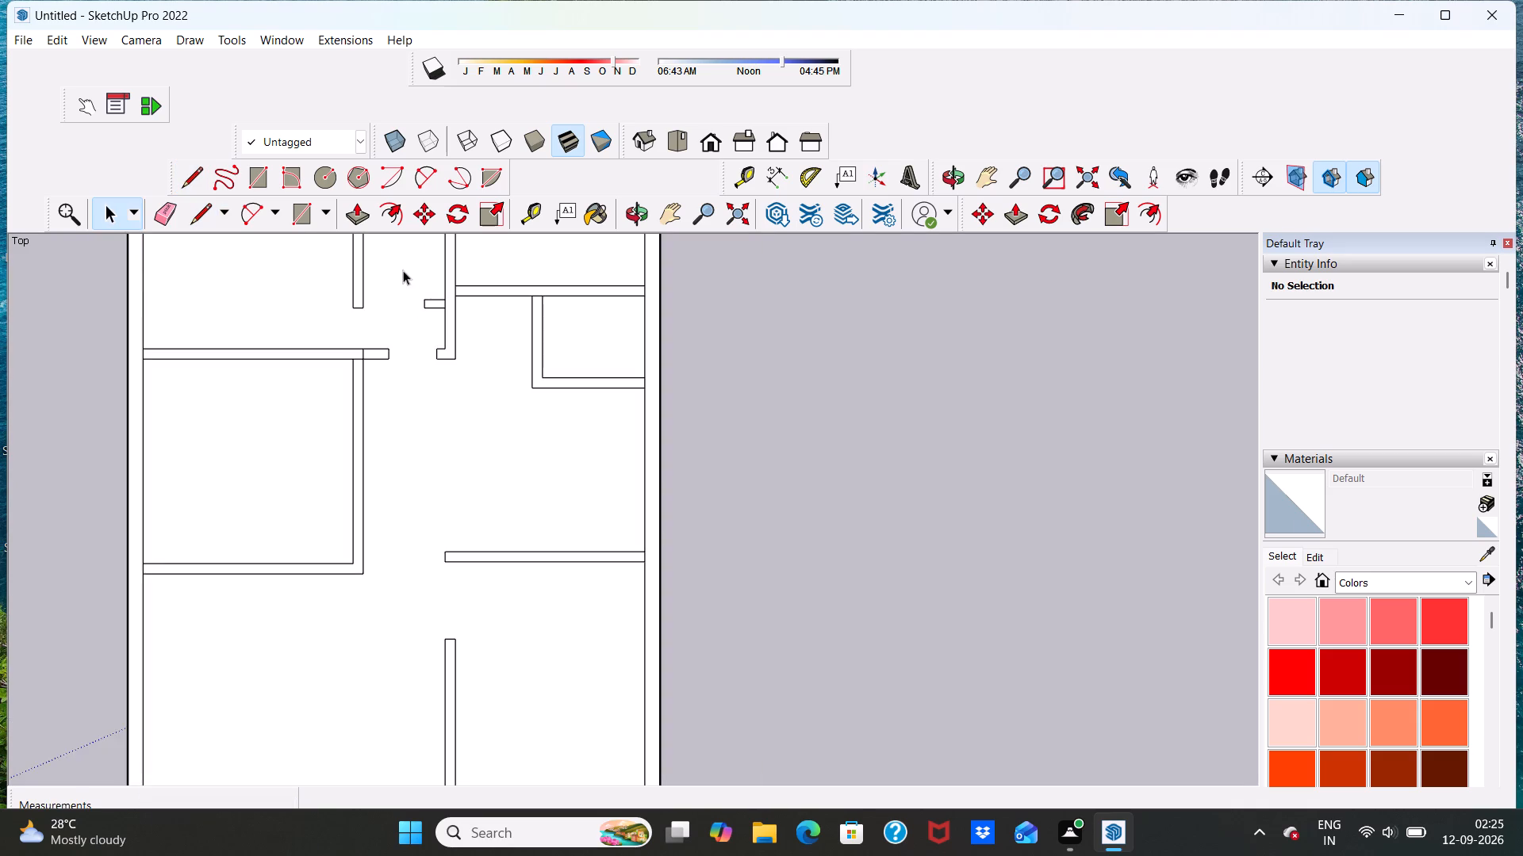
scroll(403, 270, down, 10)
scroll(410, 278, up, 11)
scroll(397, 273, down, 12)
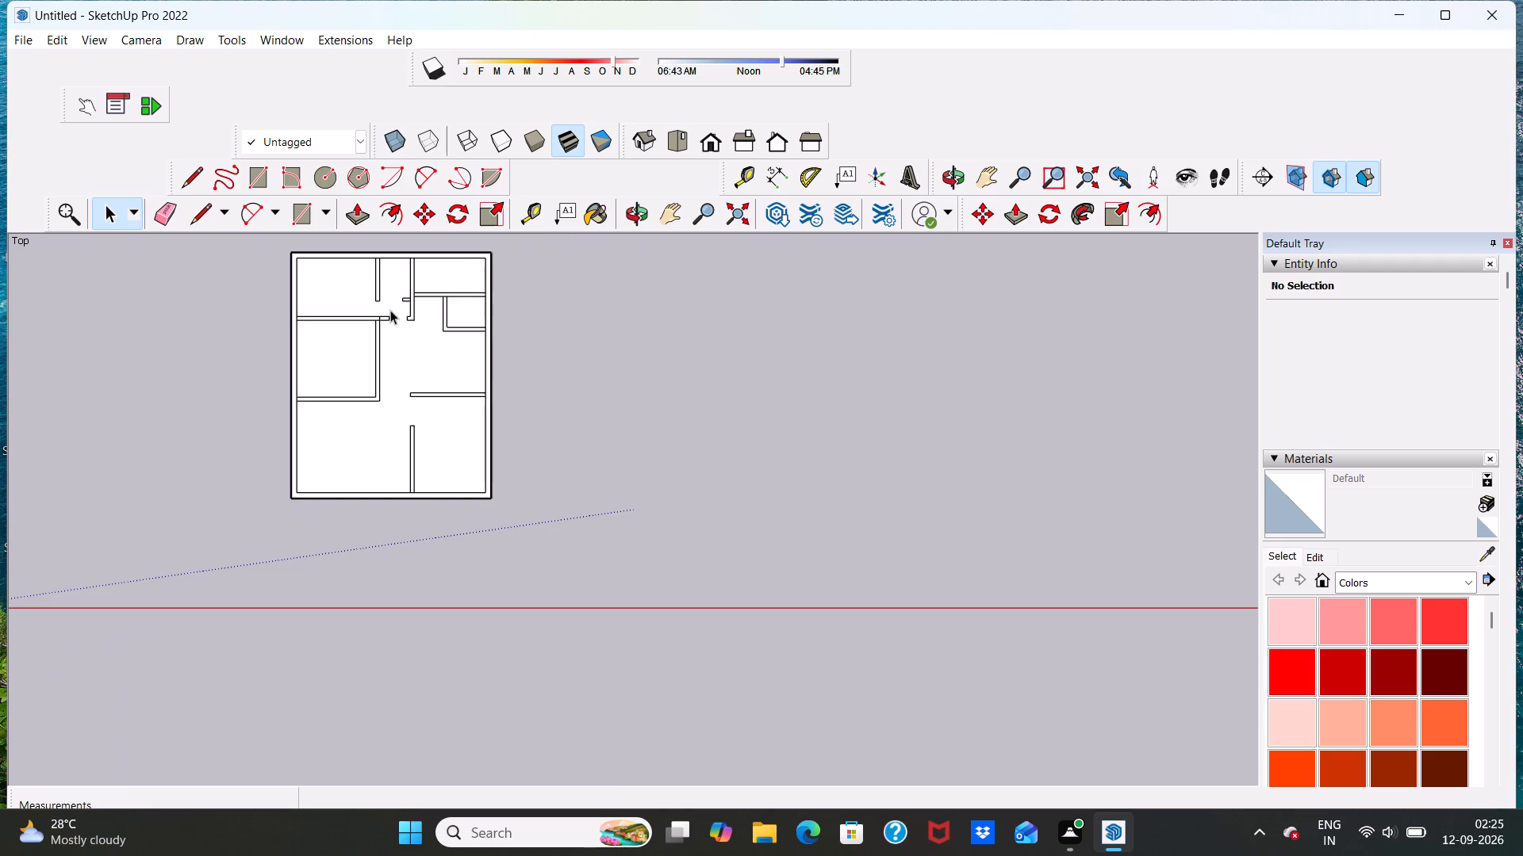
scroll(392, 280, up, 17)
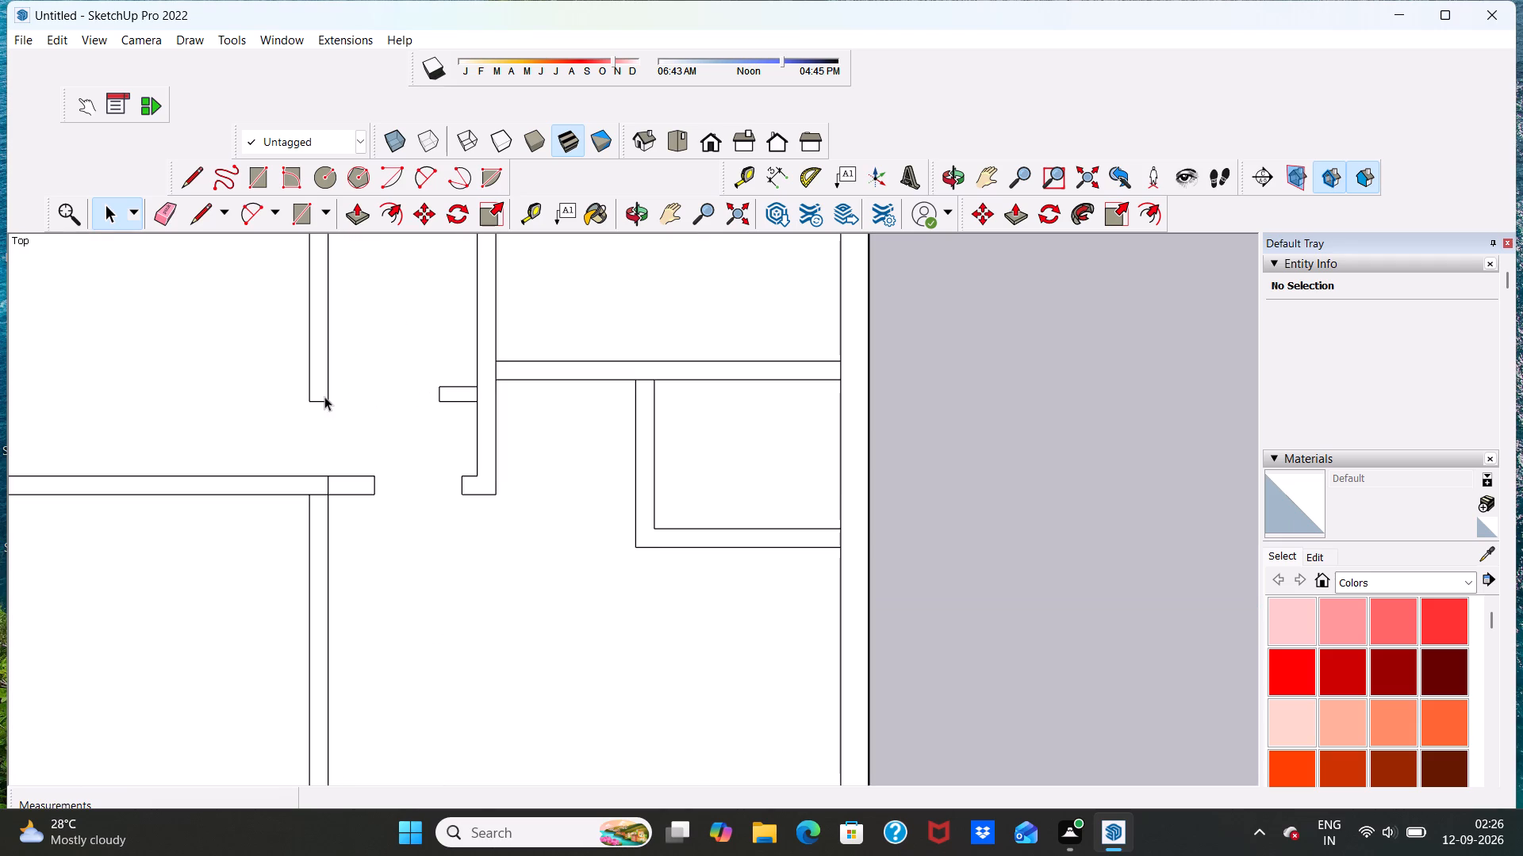
scroll(462, 396, up, 4)
scroll(462, 396, down, 7)
scroll(462, 396, up, 1)
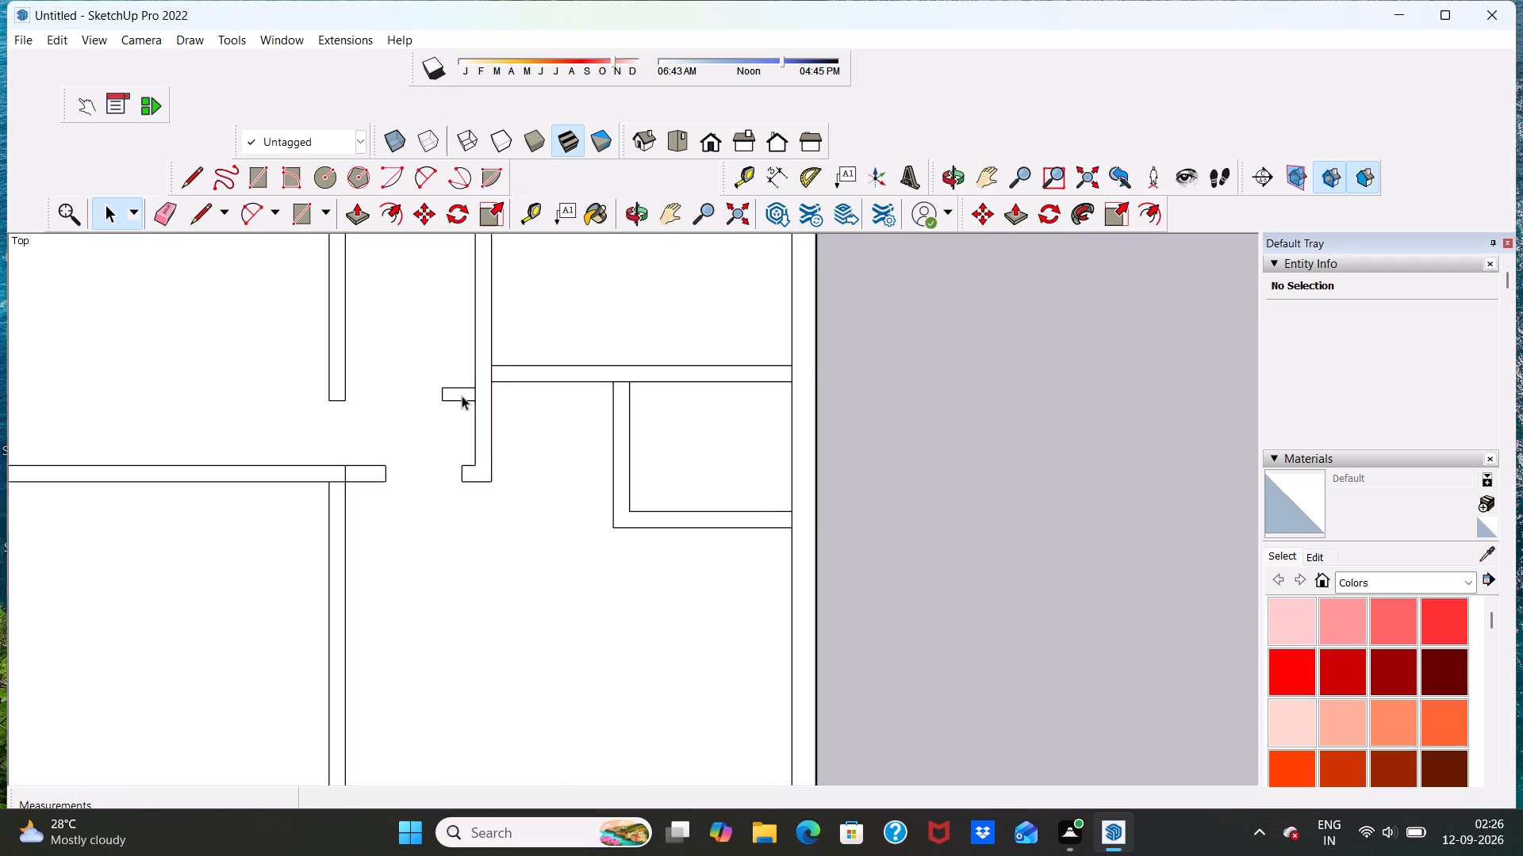
scroll(461, 397, down, 17)
scroll(424, 505, up, 9)
scroll(424, 494, down, 5)
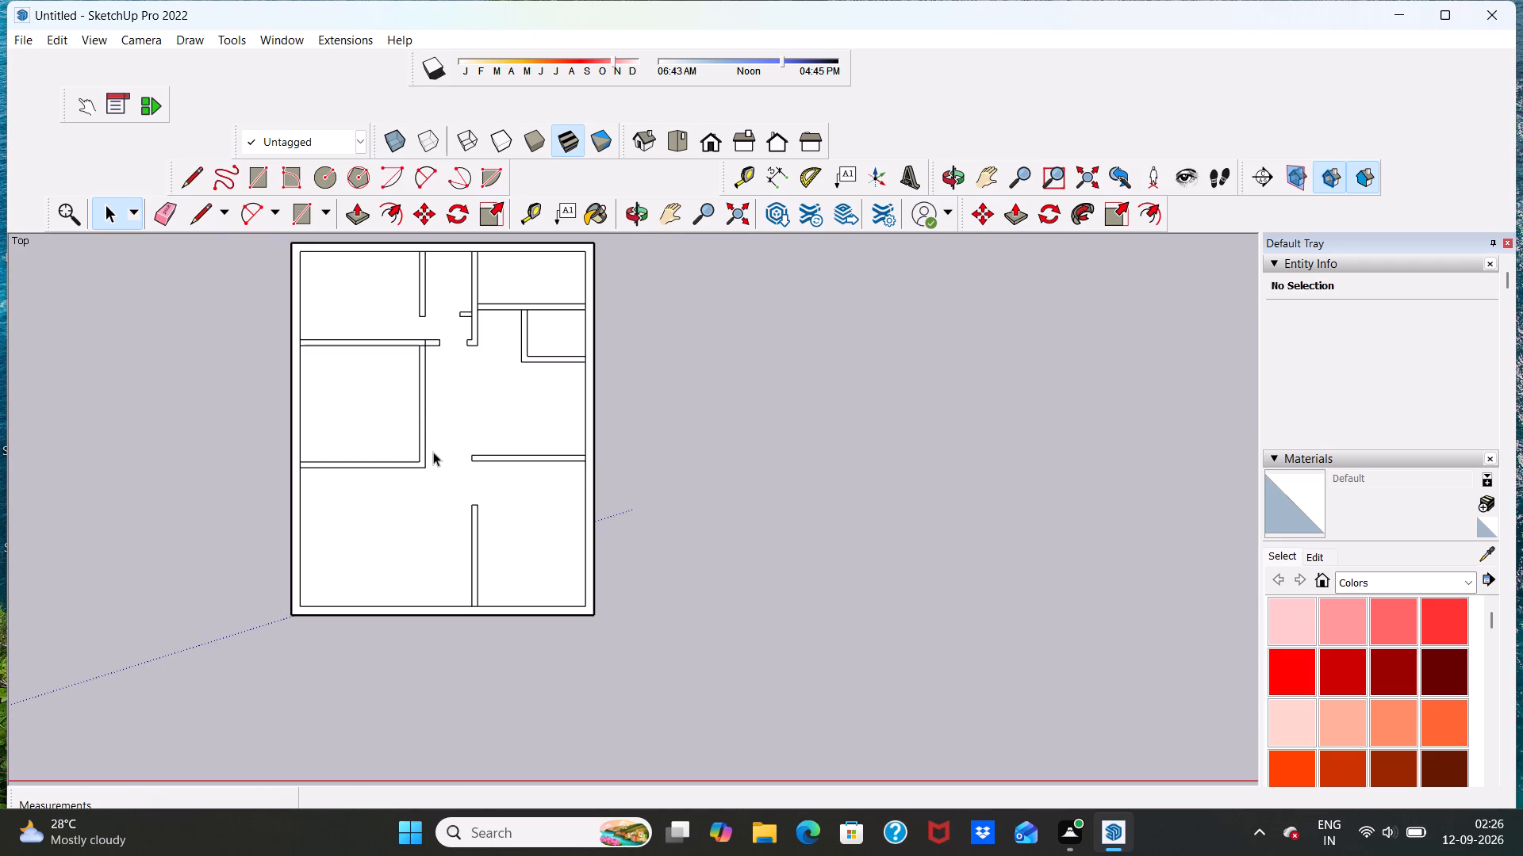
Draw two 6" lines about 3' apart across the left-hand room's right wall, near its upper end, marking an opening.
scroll(428, 408, up, 6)
scroll(471, 315, up, 4)
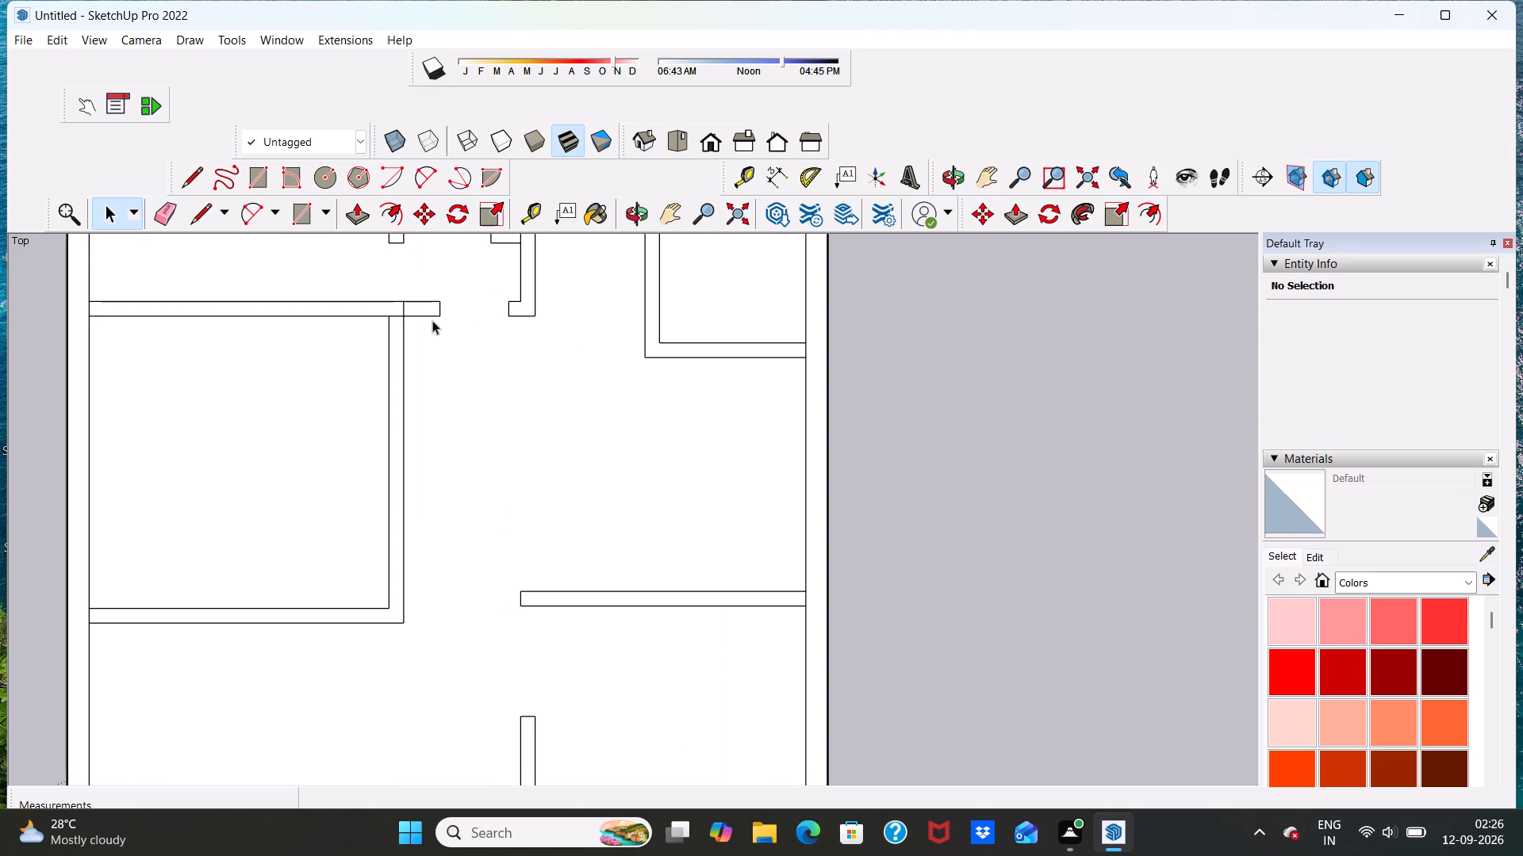
click(203, 212)
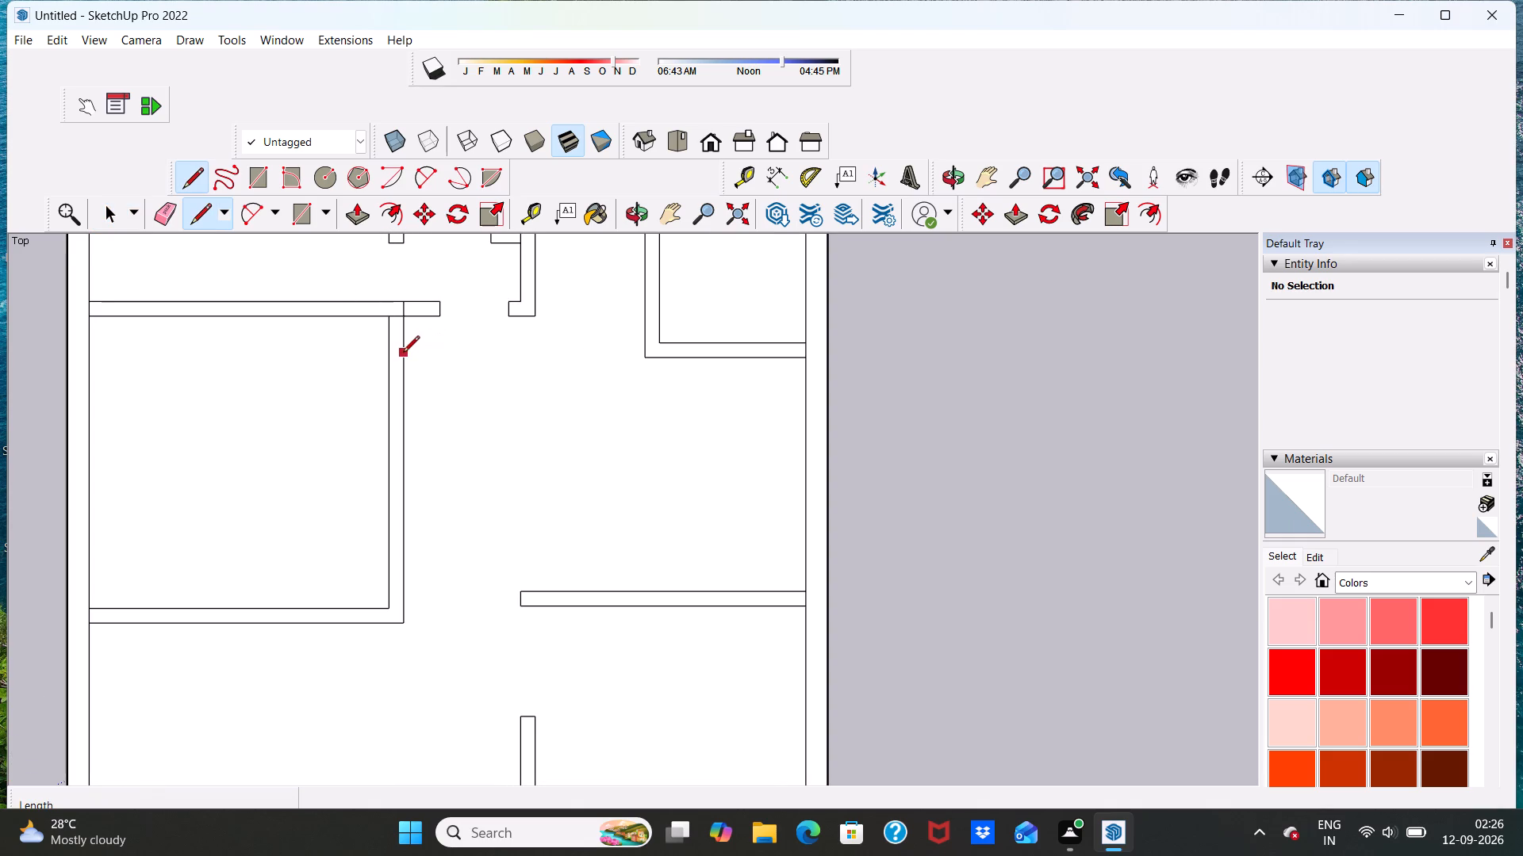
click(392, 345)
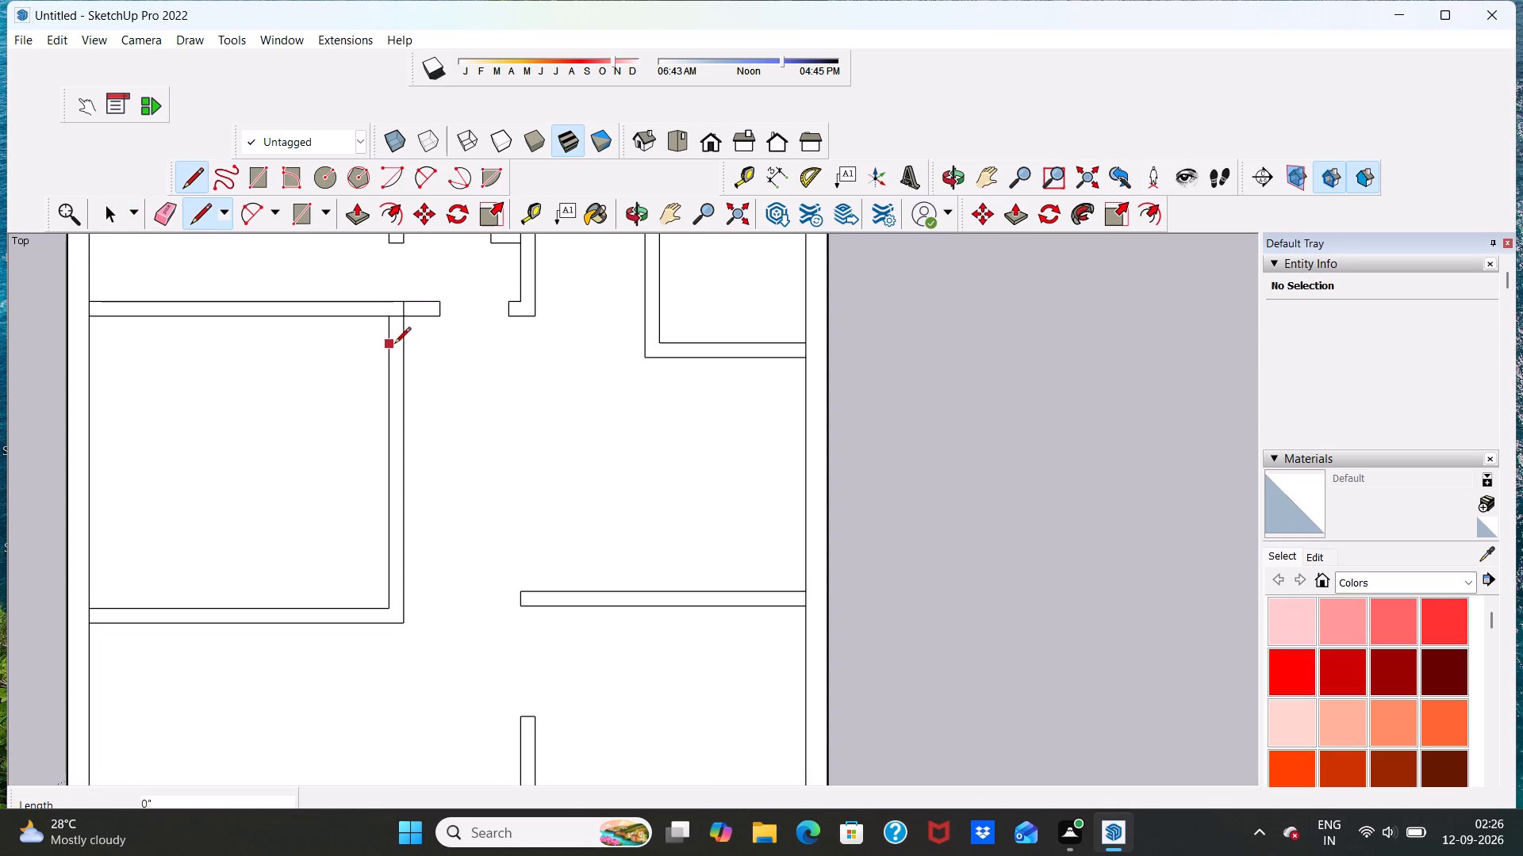
click(403, 346)
click(403, 346)
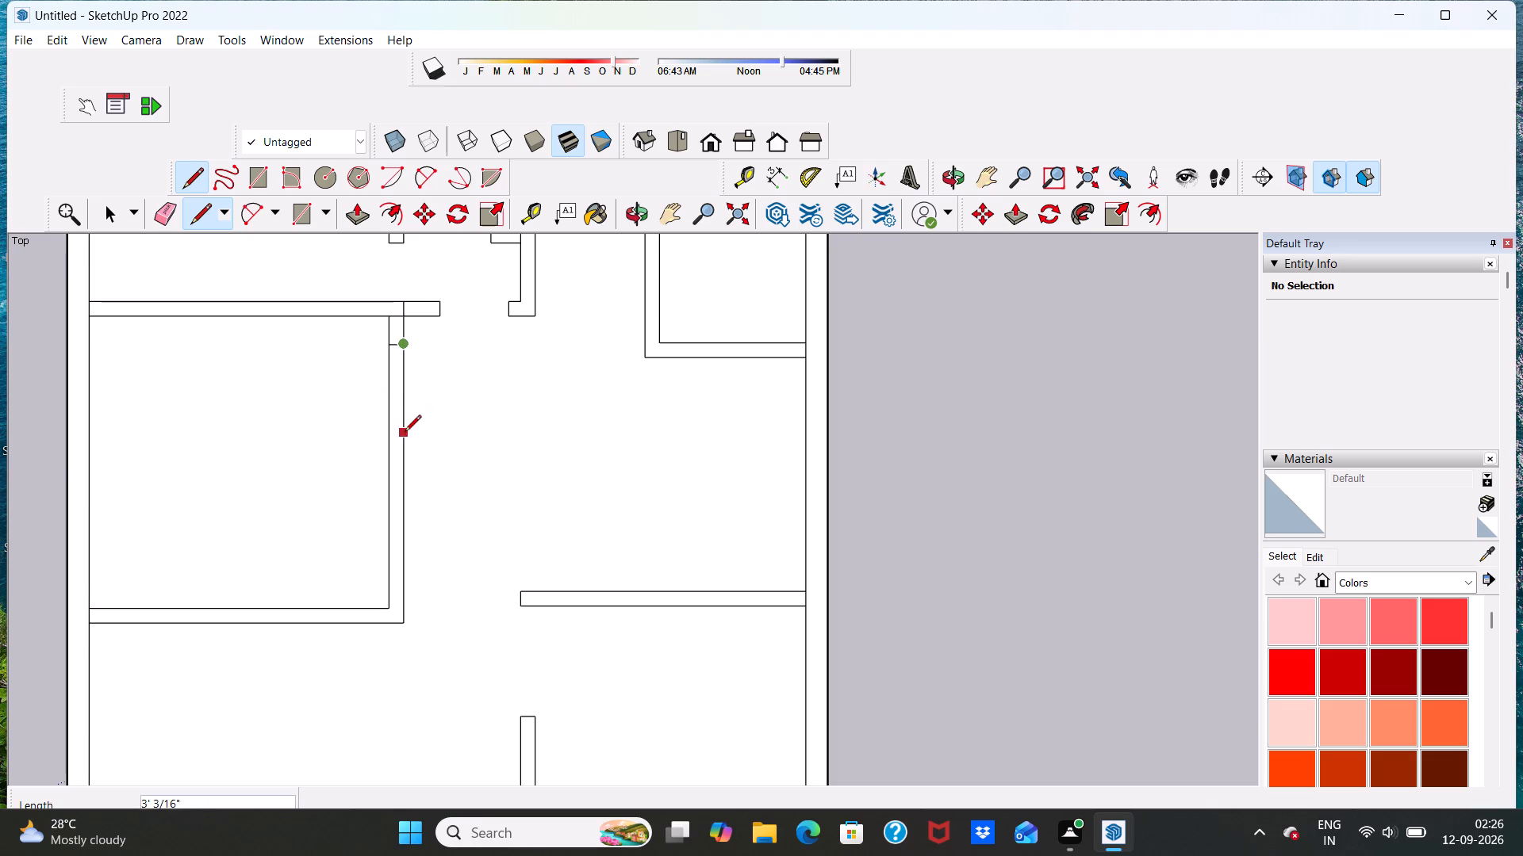
click(405, 433)
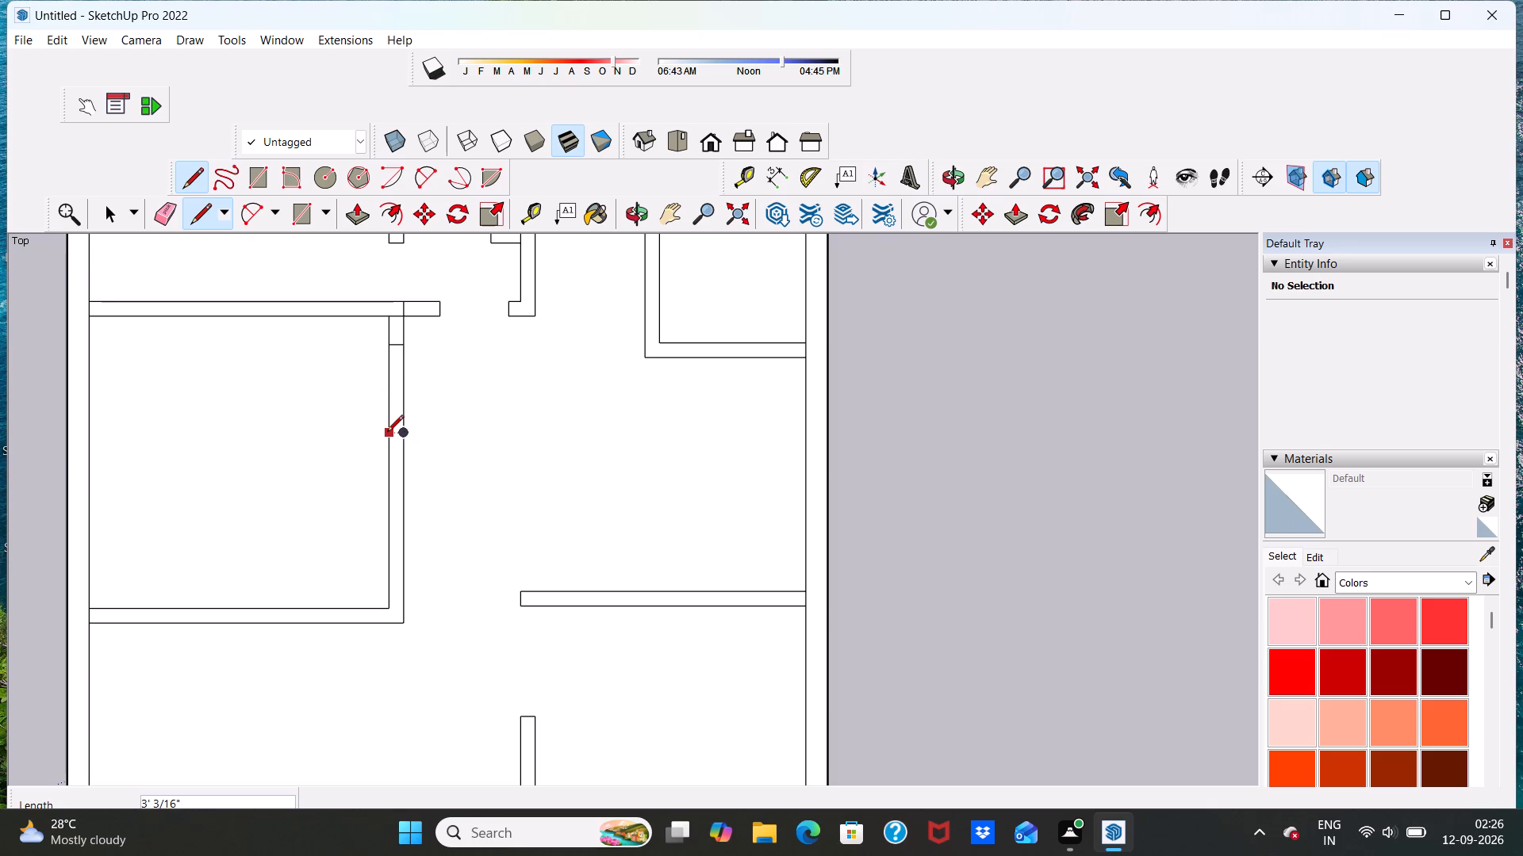
click(387, 433)
click(392, 345)
click(389, 434)
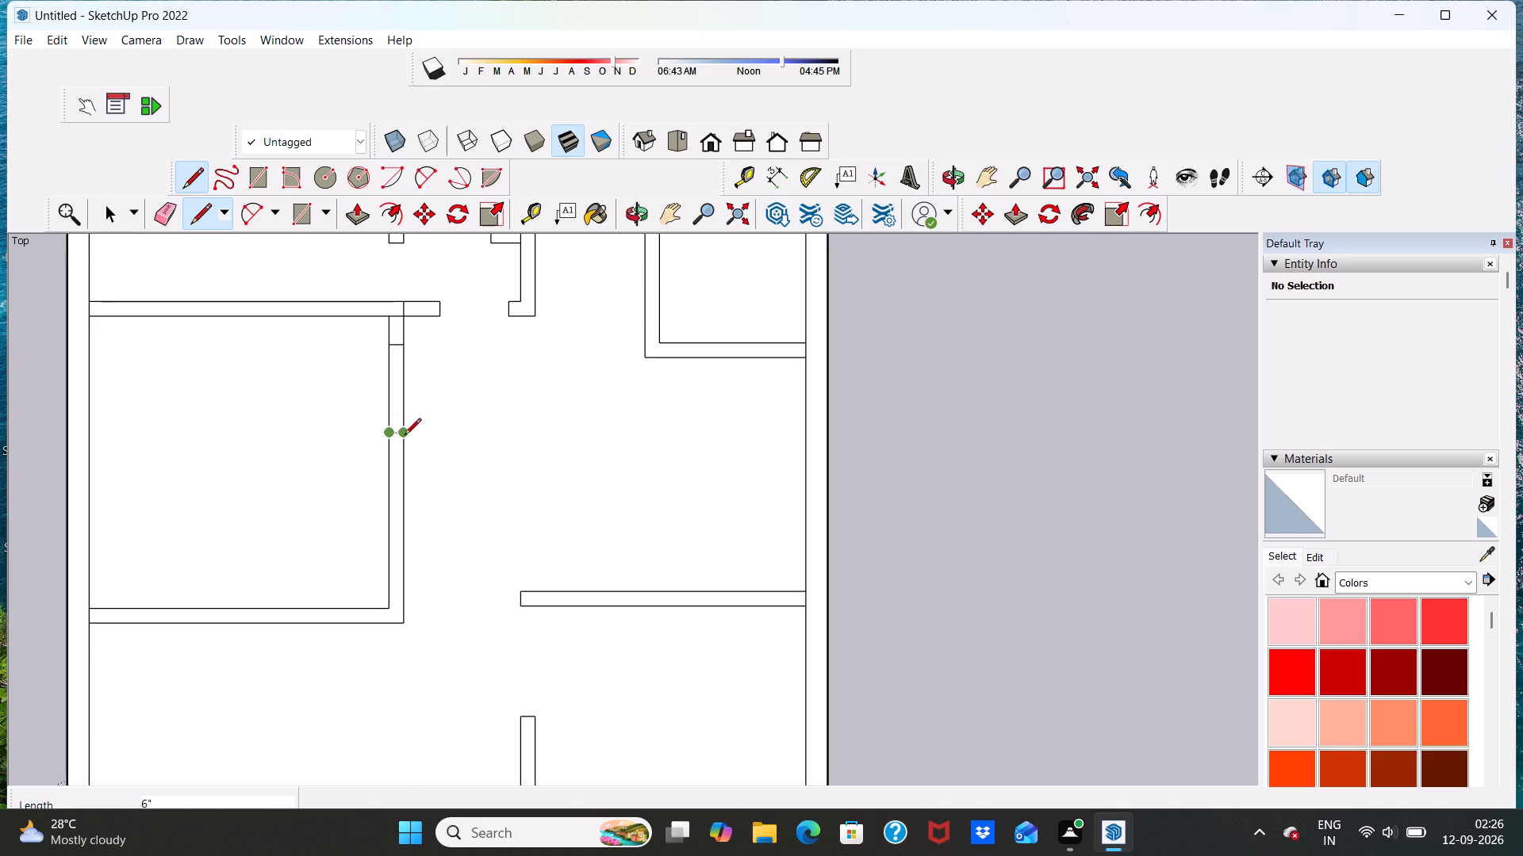
click(405, 436)
key(space)
Draw two 6" lines across the upper-right room's lower wall, near its left end, marking a door opening.
scroll(409, 409, down, 17)
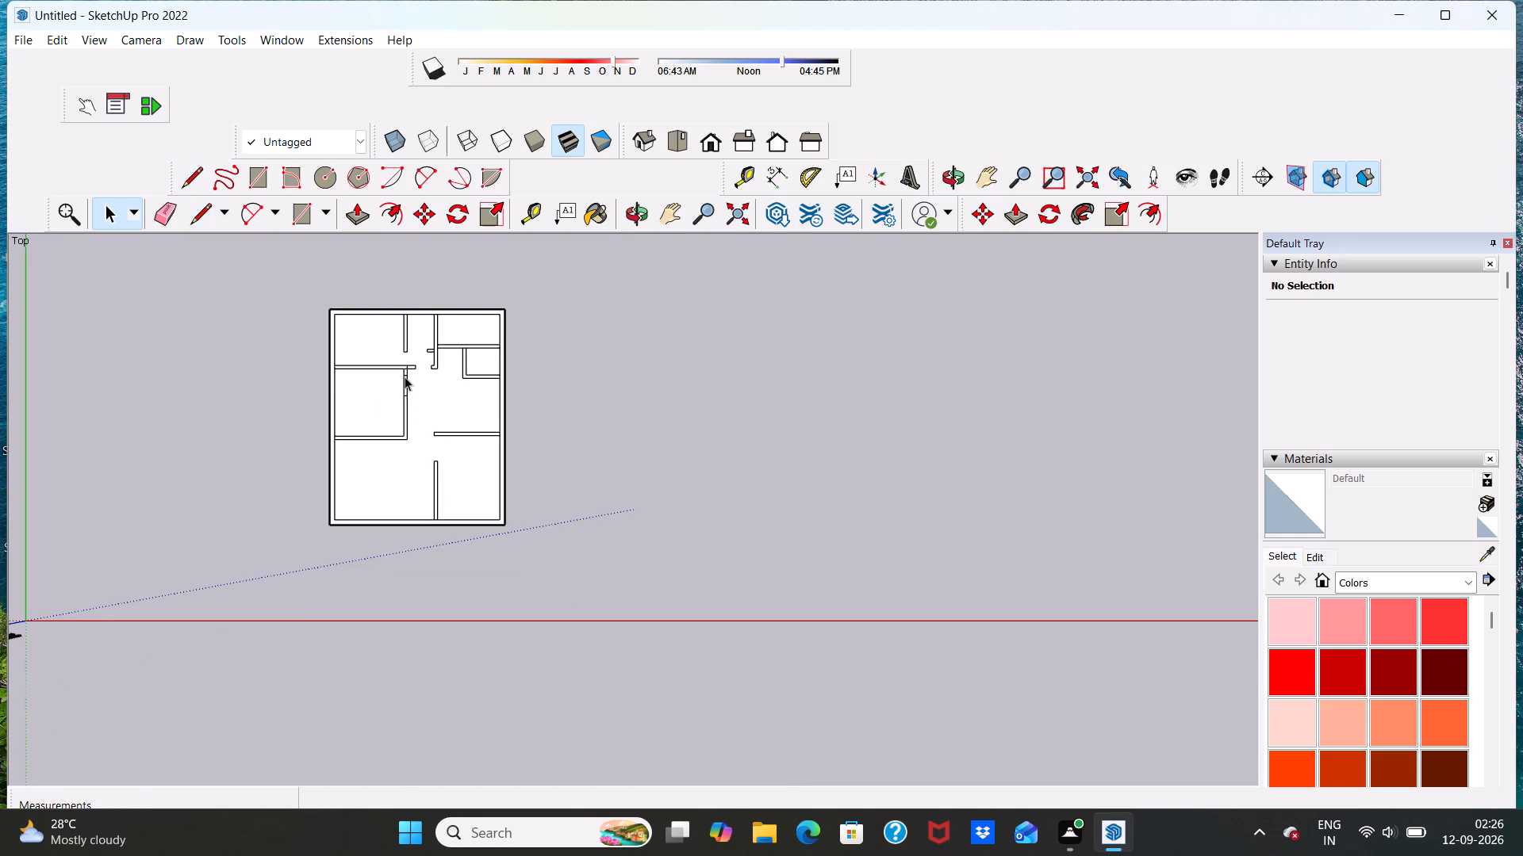
scroll(414, 415, up, 10)
scroll(466, 343, up, 1)
scroll(467, 344, down, 10)
scroll(492, 300, up, 16)
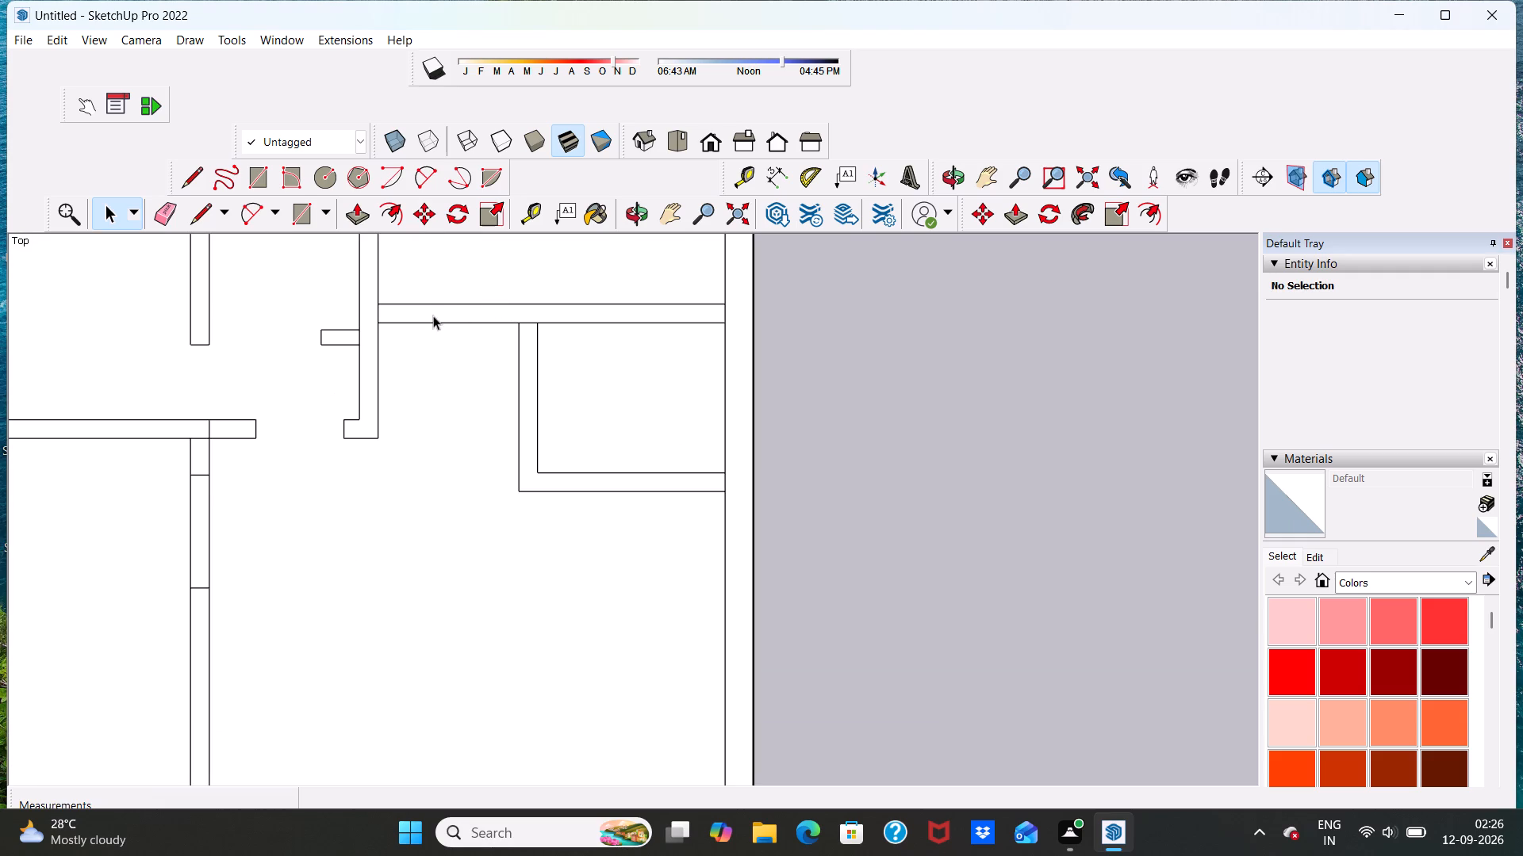
click(197, 213)
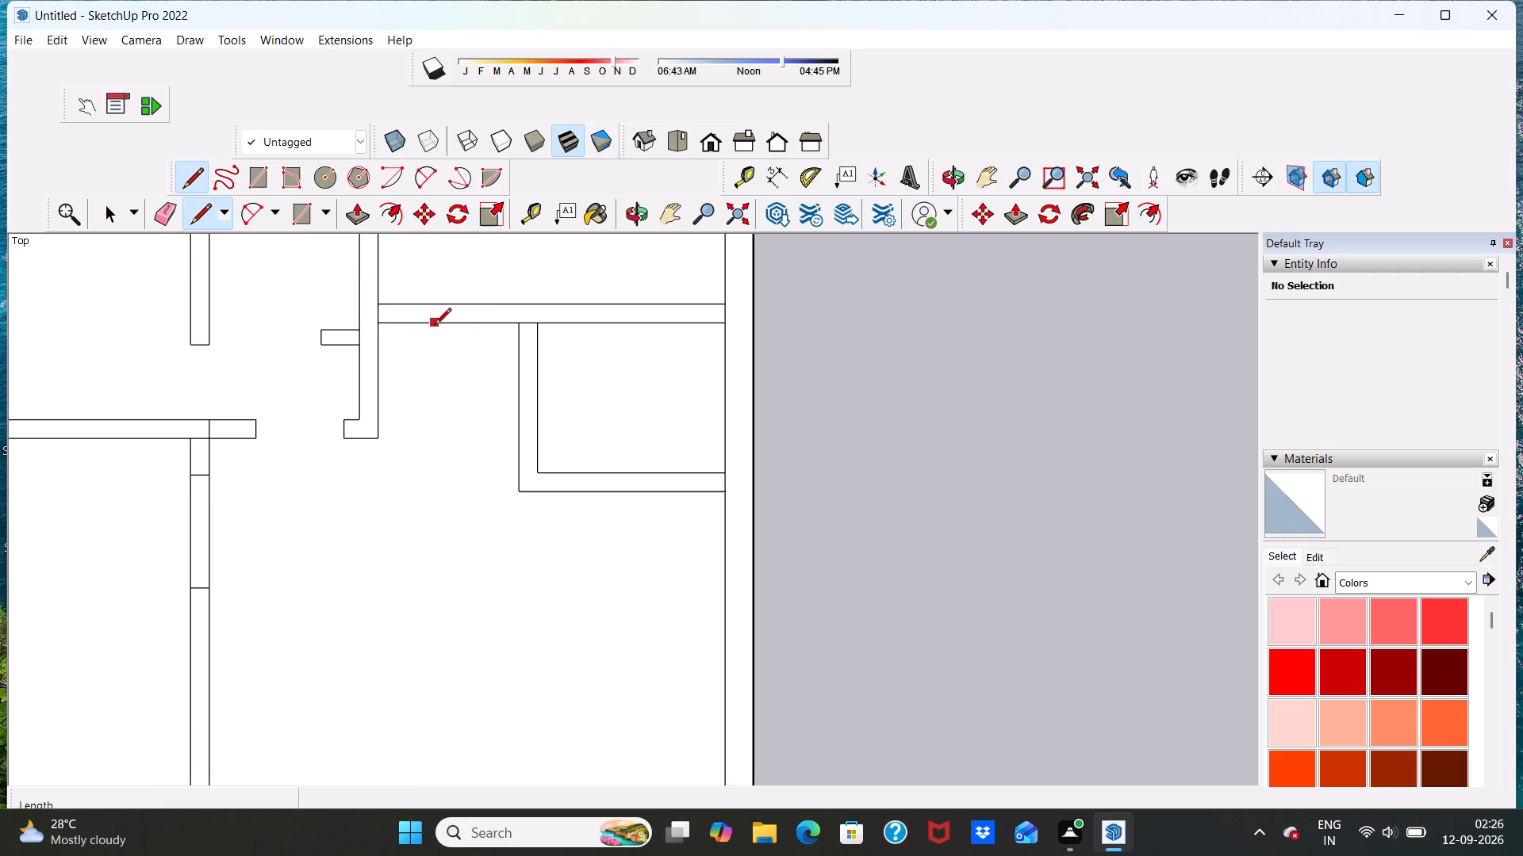
scroll(482, 302, up, 4)
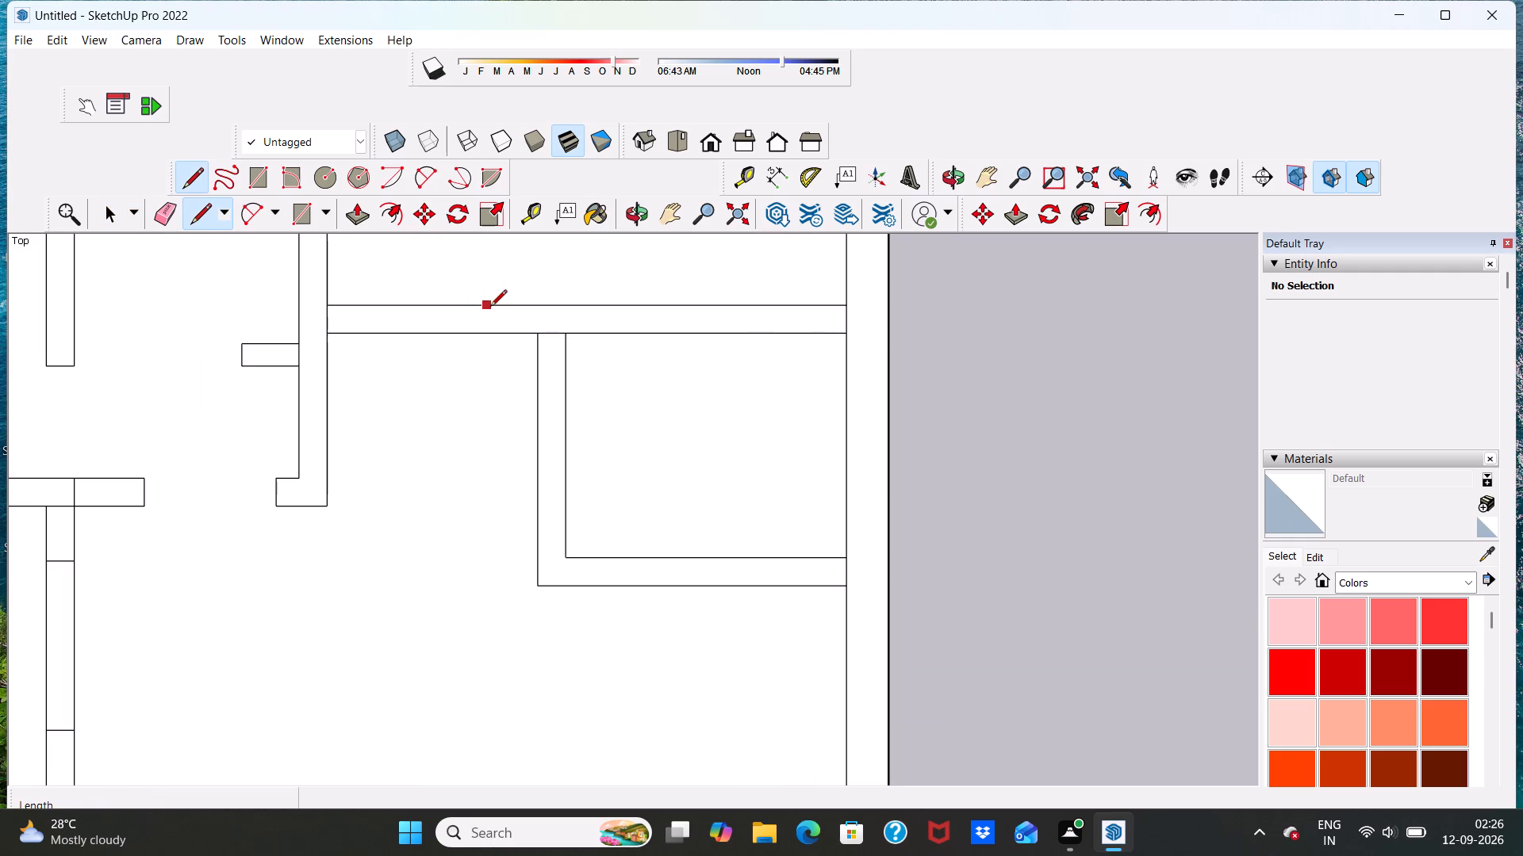
click(494, 307)
click(488, 331)
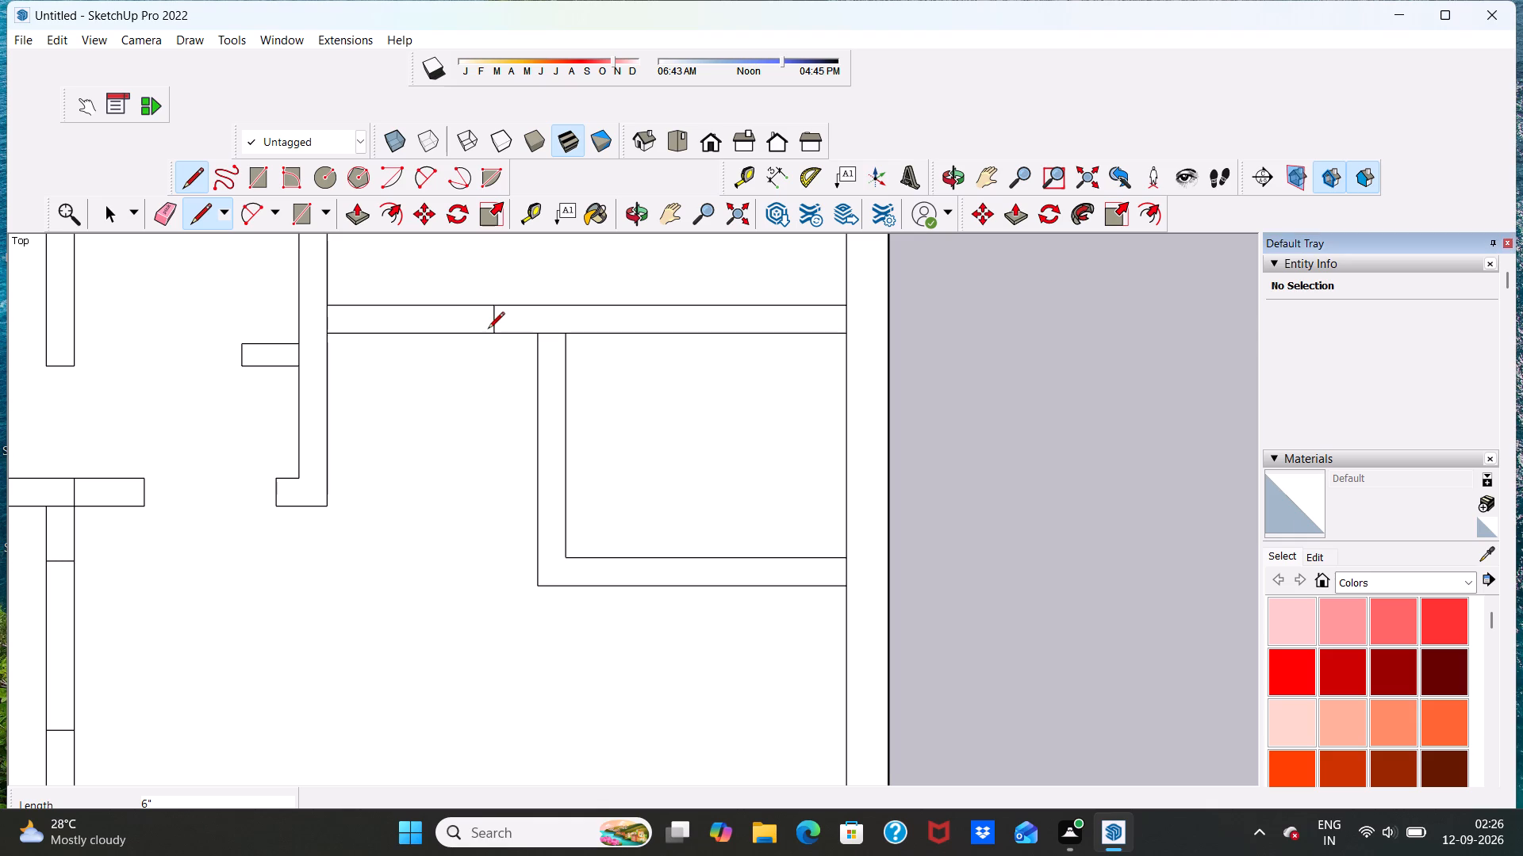
click(373, 332)
click(376, 310)
Draw two 6" lines across the left wall of the small room below the upper-right room, marking a door opening.
scroll(386, 296, down, 3)
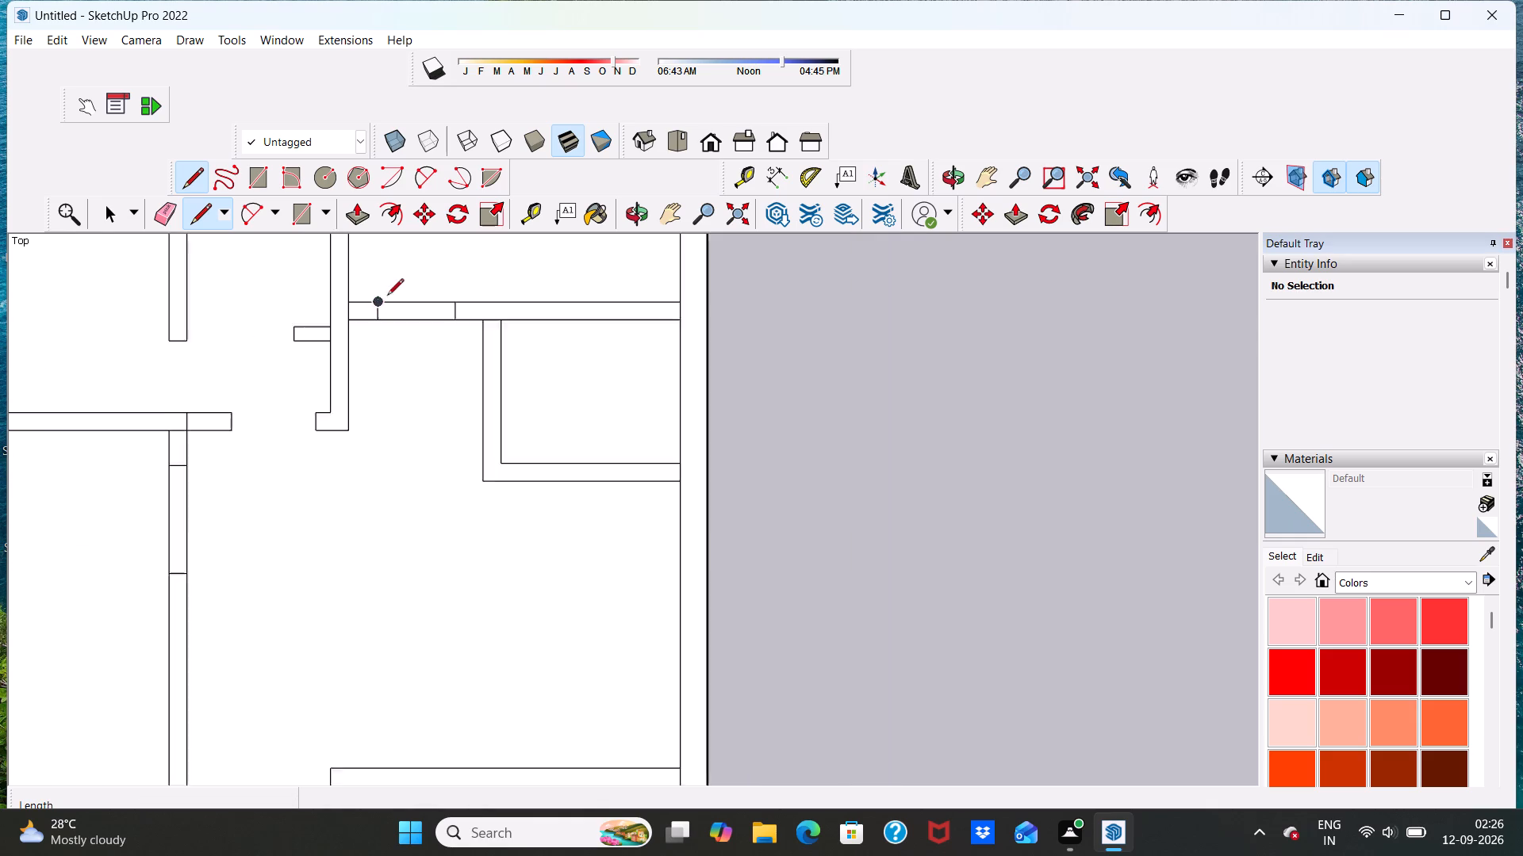
scroll(387, 296, down, 13)
scroll(447, 387, up, 6)
scroll(447, 388, down, 2)
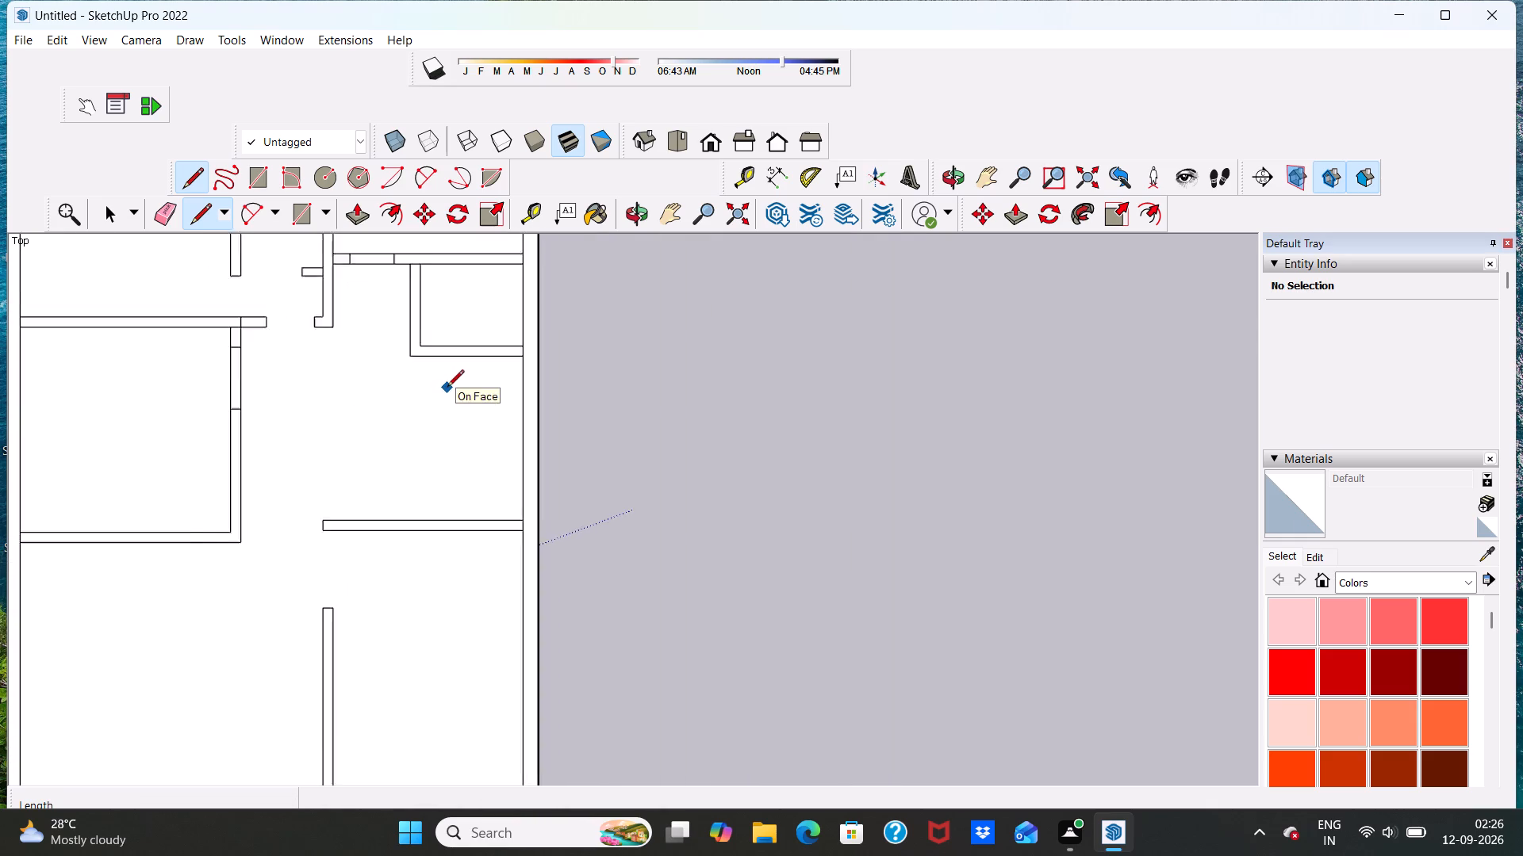
scroll(447, 388, down, 2)
scroll(425, 324, up, 9)
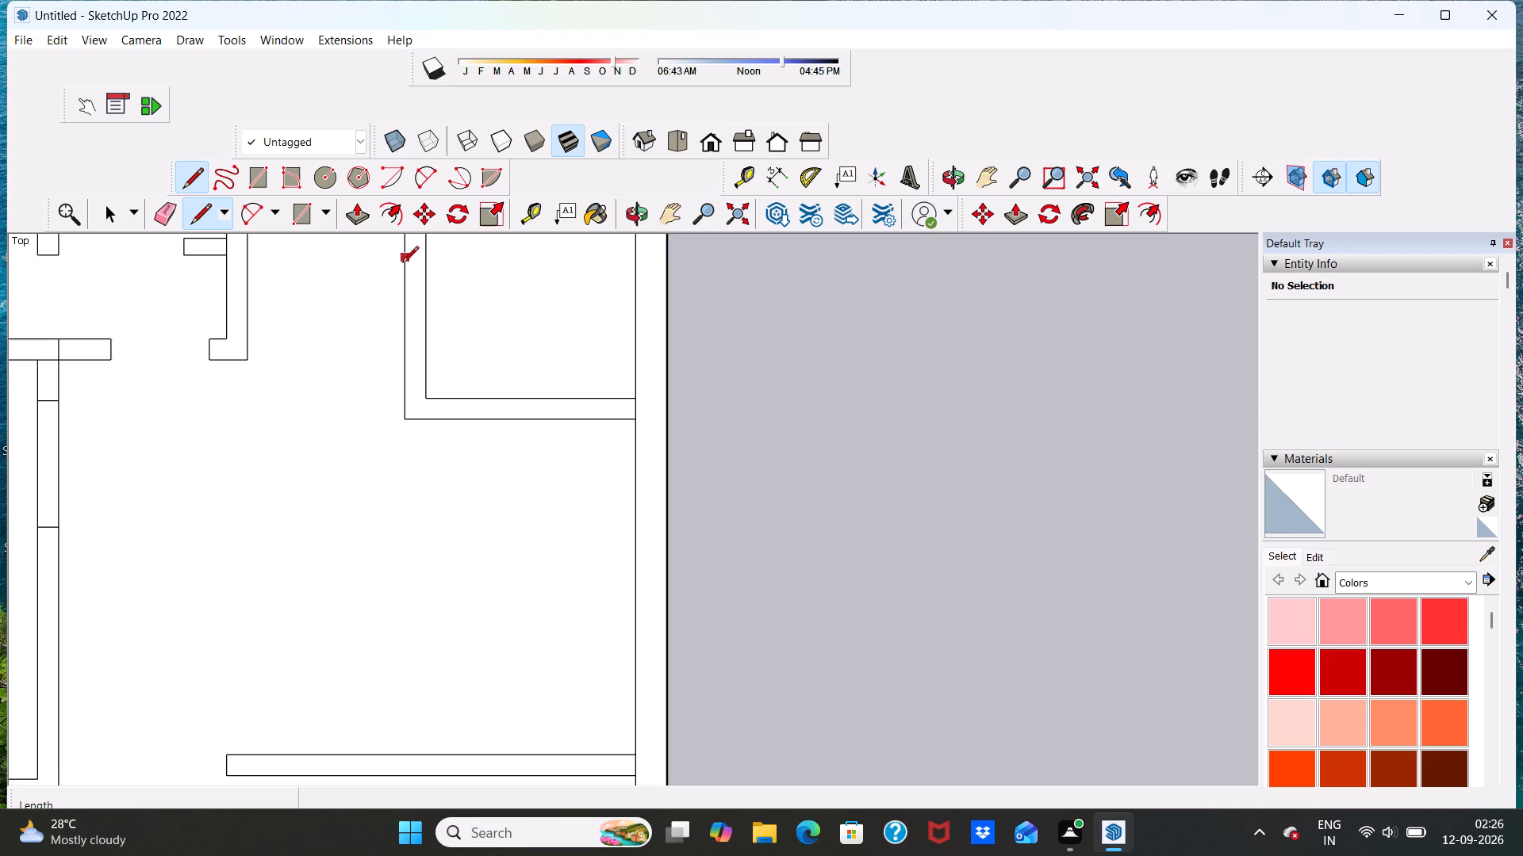
scroll(400, 303, down, 9)
scroll(400, 277, up, 10)
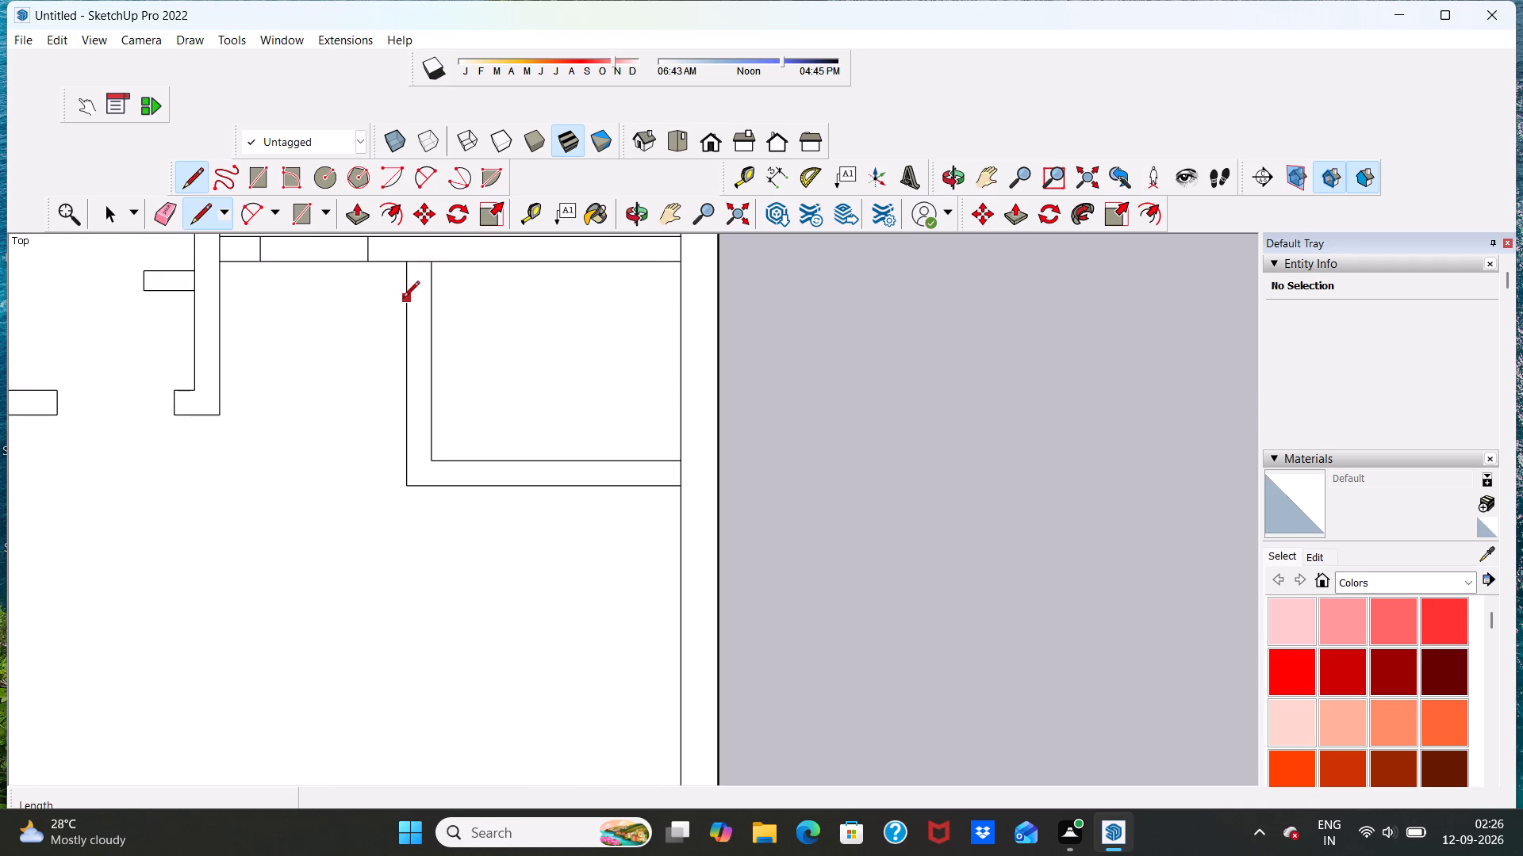
click(404, 300)
click(424, 300)
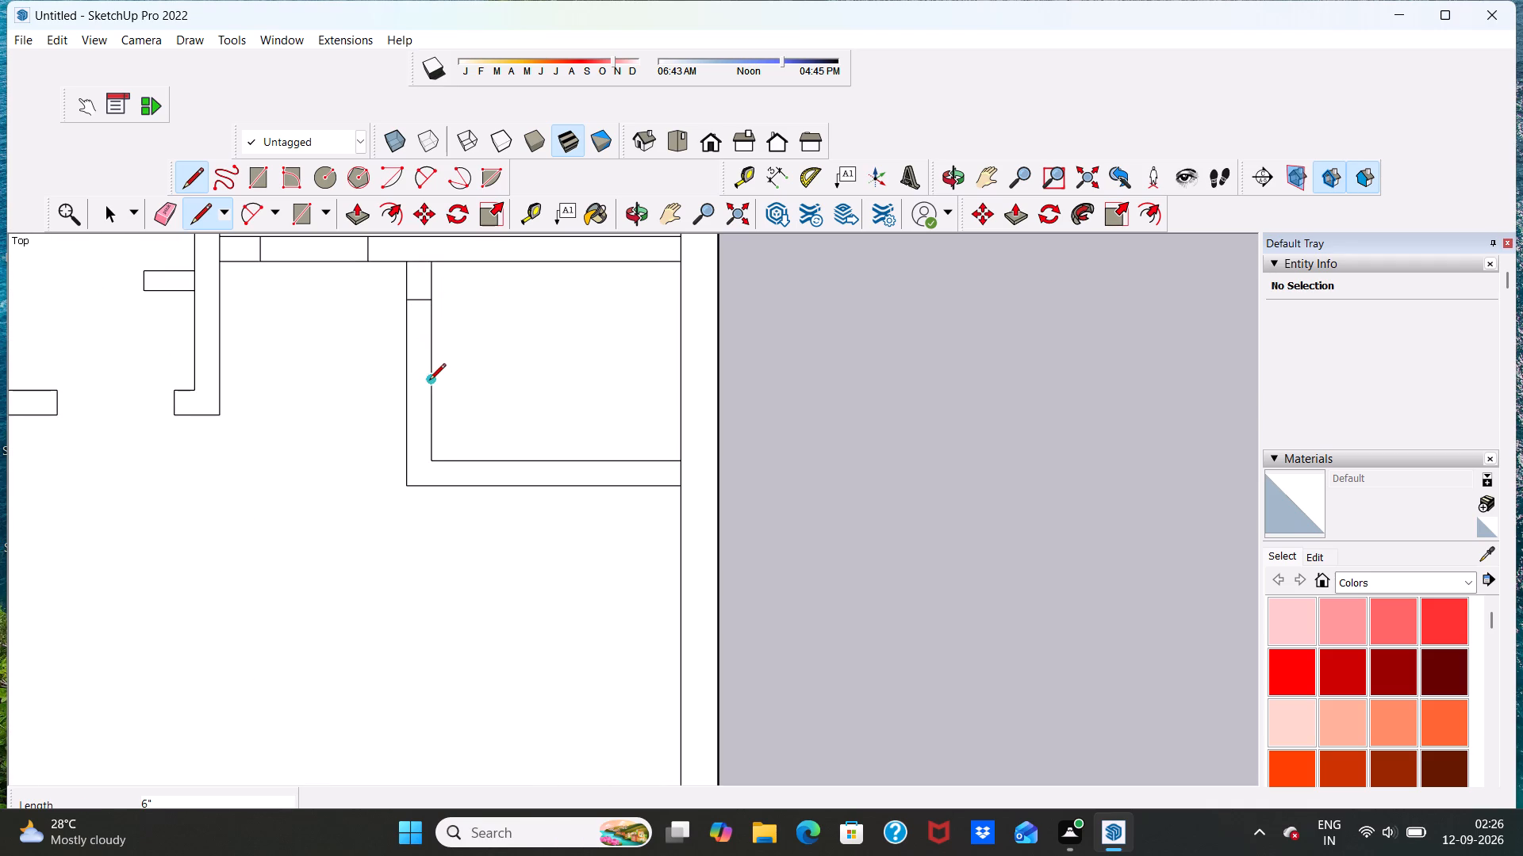
click(429, 380)
click(409, 382)
Draw two 9" lines across the bottom outer wall, the right one in line with the lower partition's left face, marking an entrance.
scroll(411, 364, down, 12)
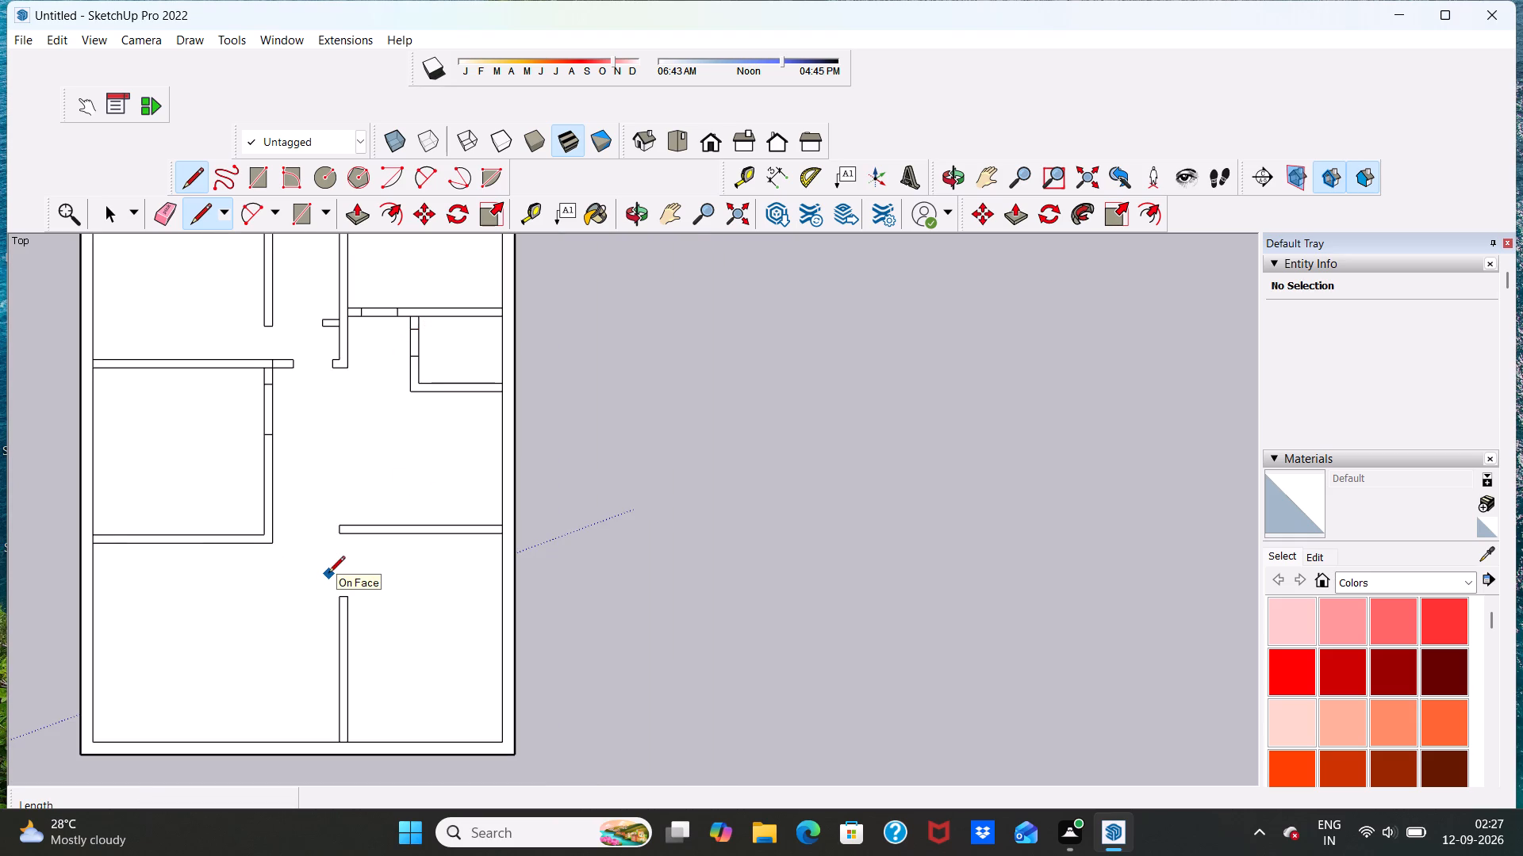
scroll(328, 571, down, 4)
scroll(173, 658, down, 6)
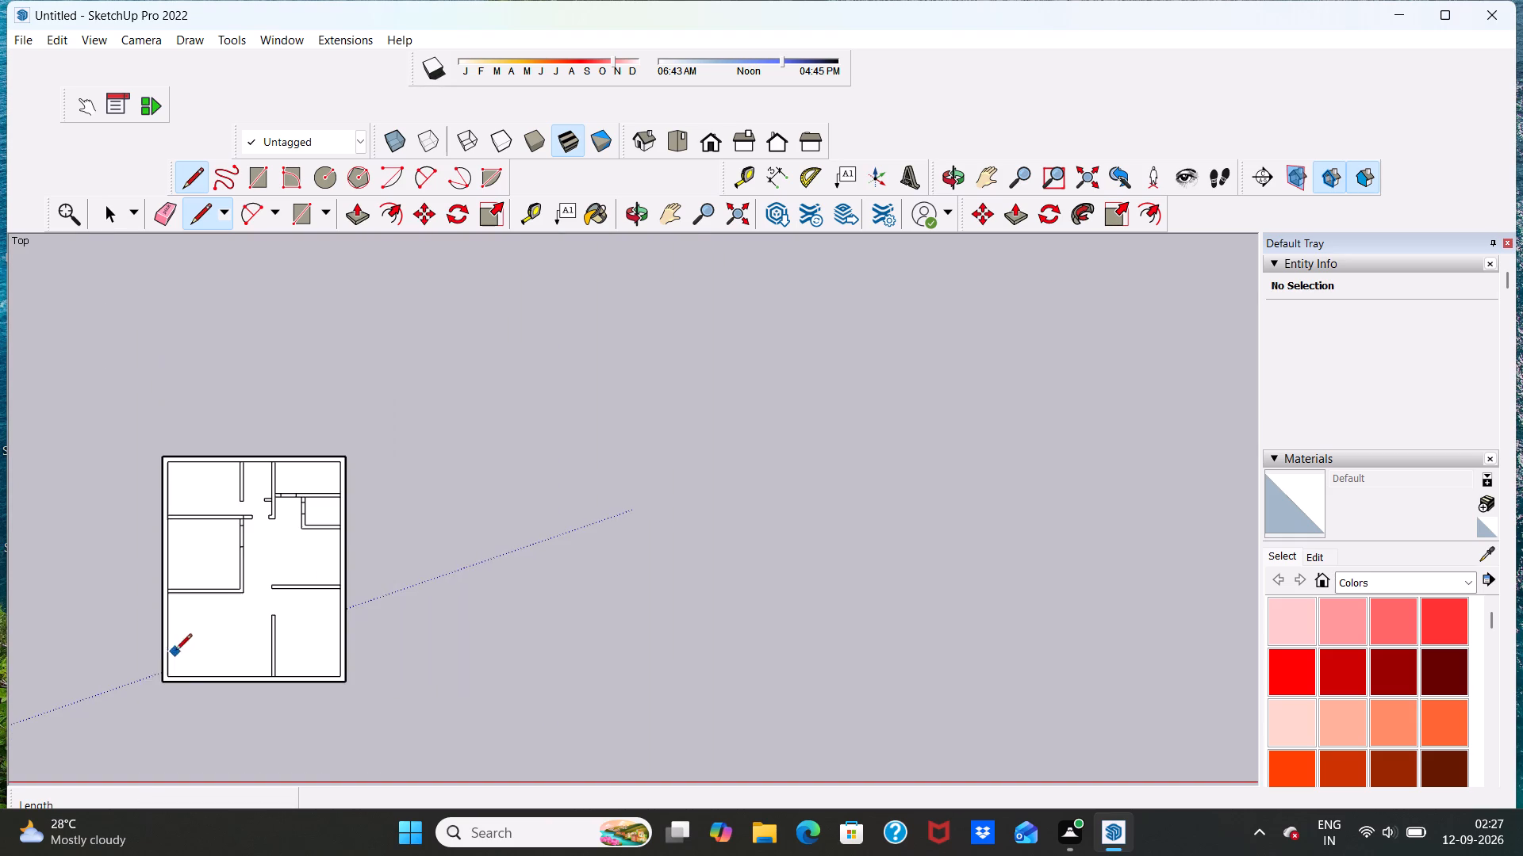
scroll(206, 740, up, 7)
scroll(232, 637, up, 10)
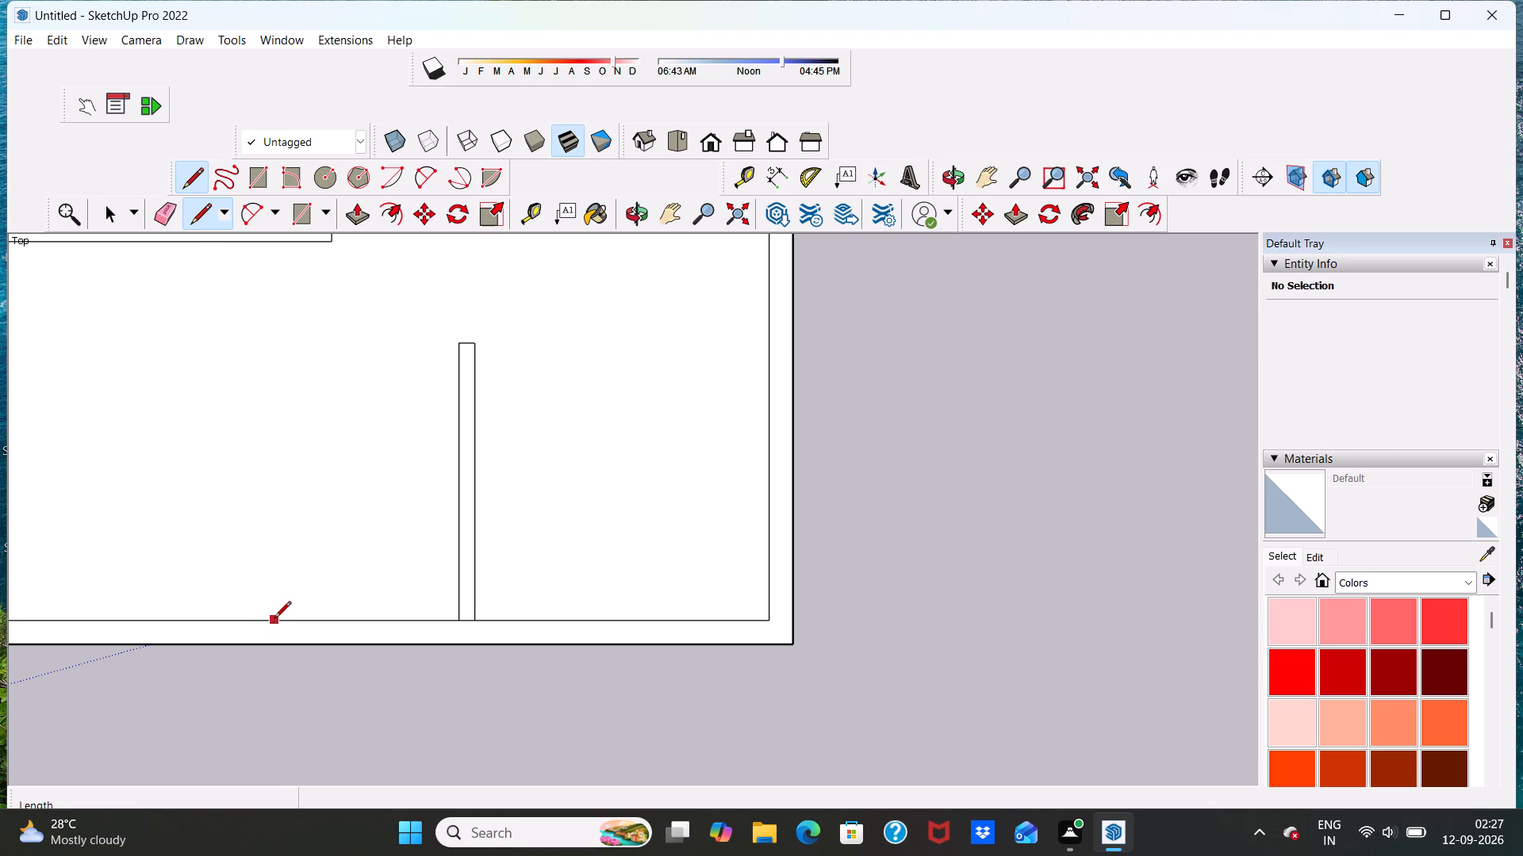
click(274, 619)
click(271, 649)
scroll(461, 621, up, 4)
click(458, 619)
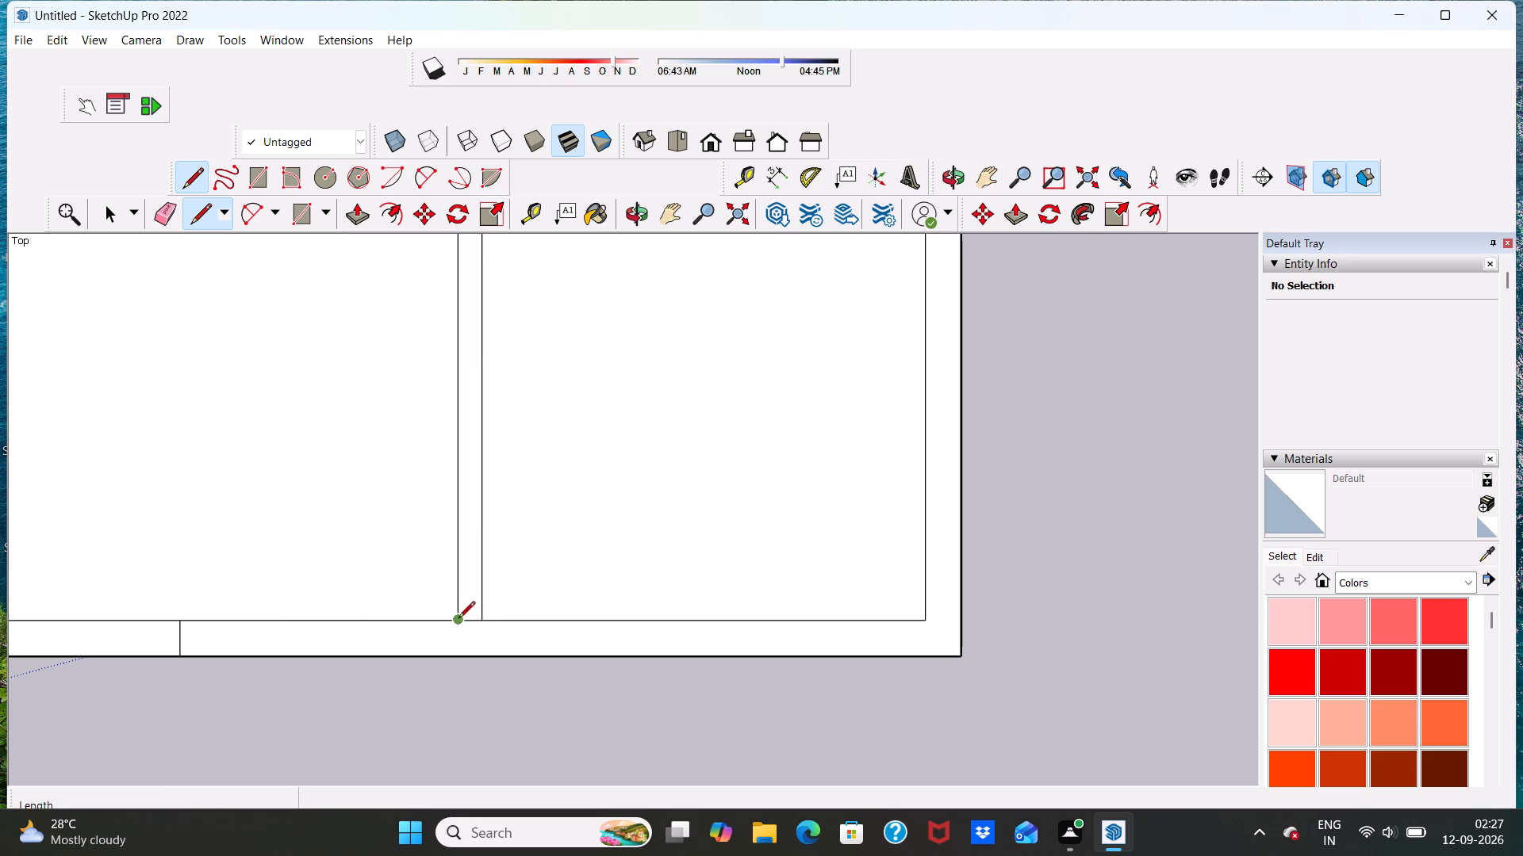
click(458, 649)
Erase the wall lines between the marks in the upper-right room's lower wall and the small room's left wall, cutting both doorways.
scroll(380, 561, down, 20)
scroll(380, 561, down, 1)
scroll(432, 454, down, 3)
scroll(428, 444, up, 10)
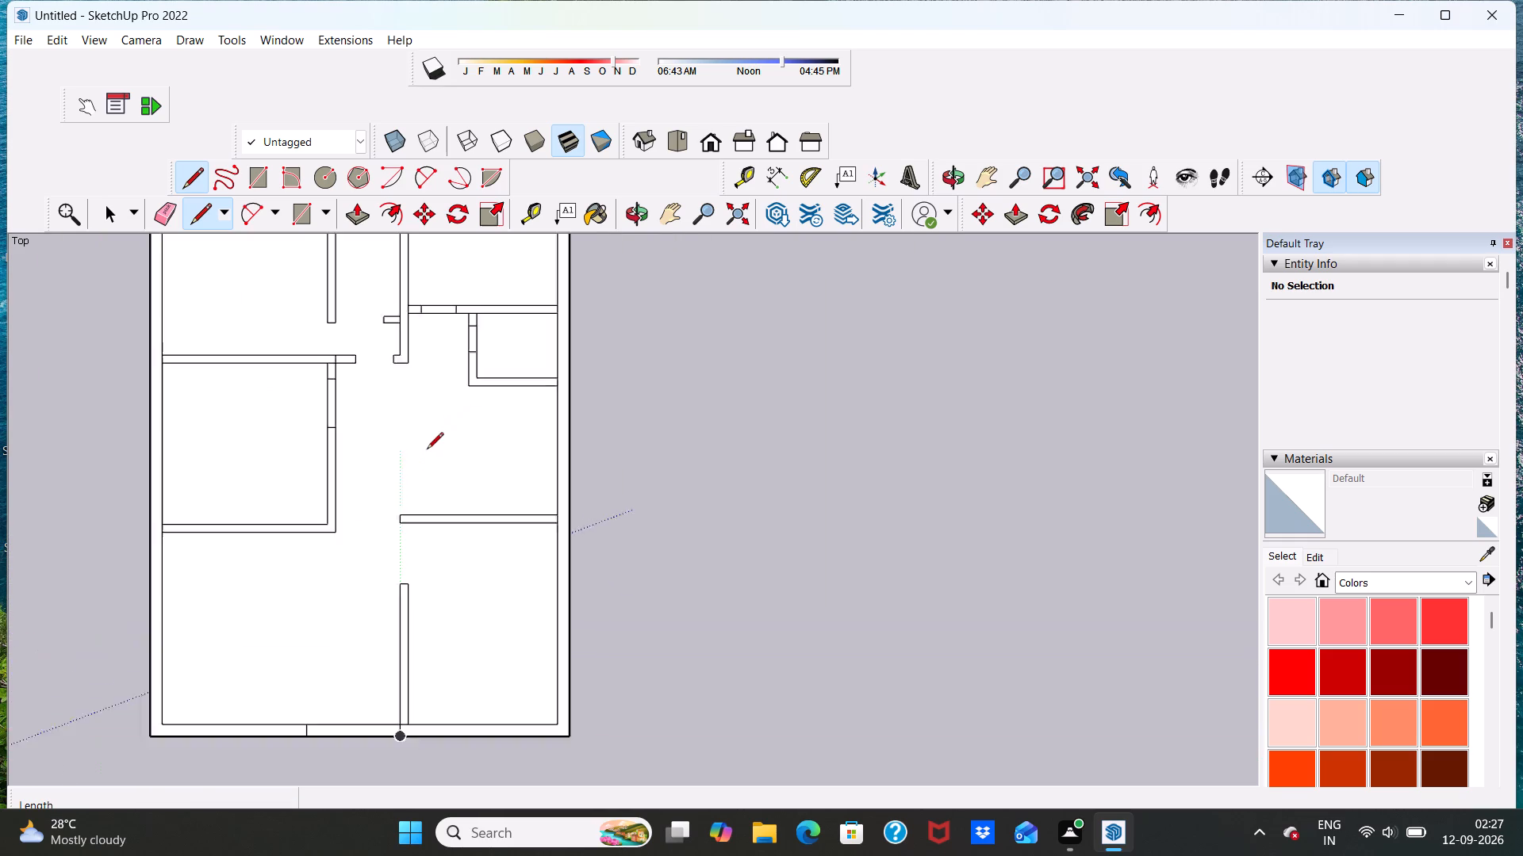
scroll(427, 450, up, 8)
scroll(305, 407, down, 10)
scroll(360, 304, up, 11)
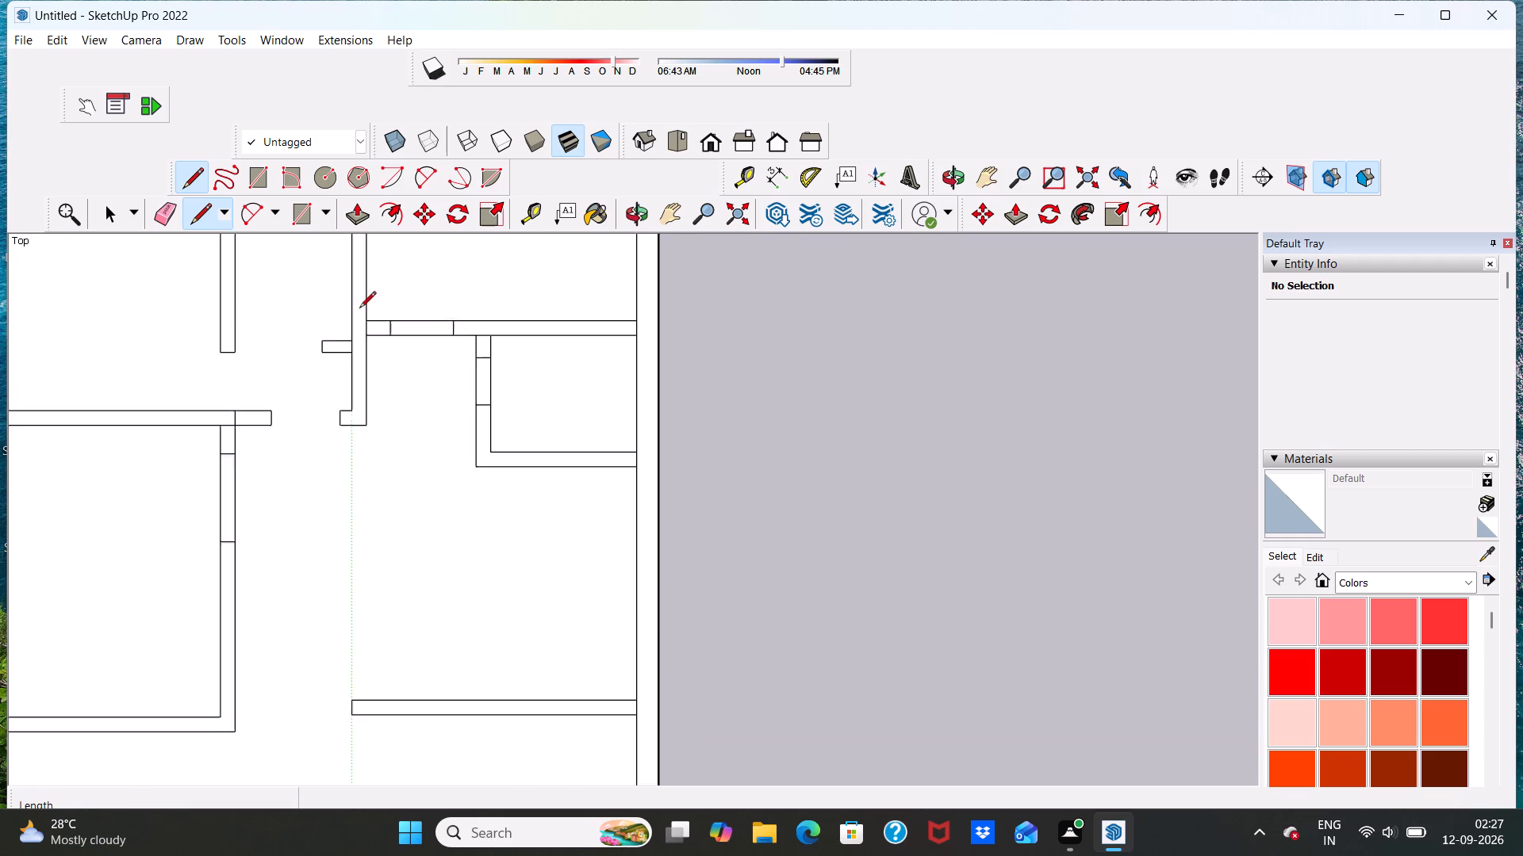
scroll(359, 309, up, 2)
click(167, 208)
scroll(512, 314, up, 5)
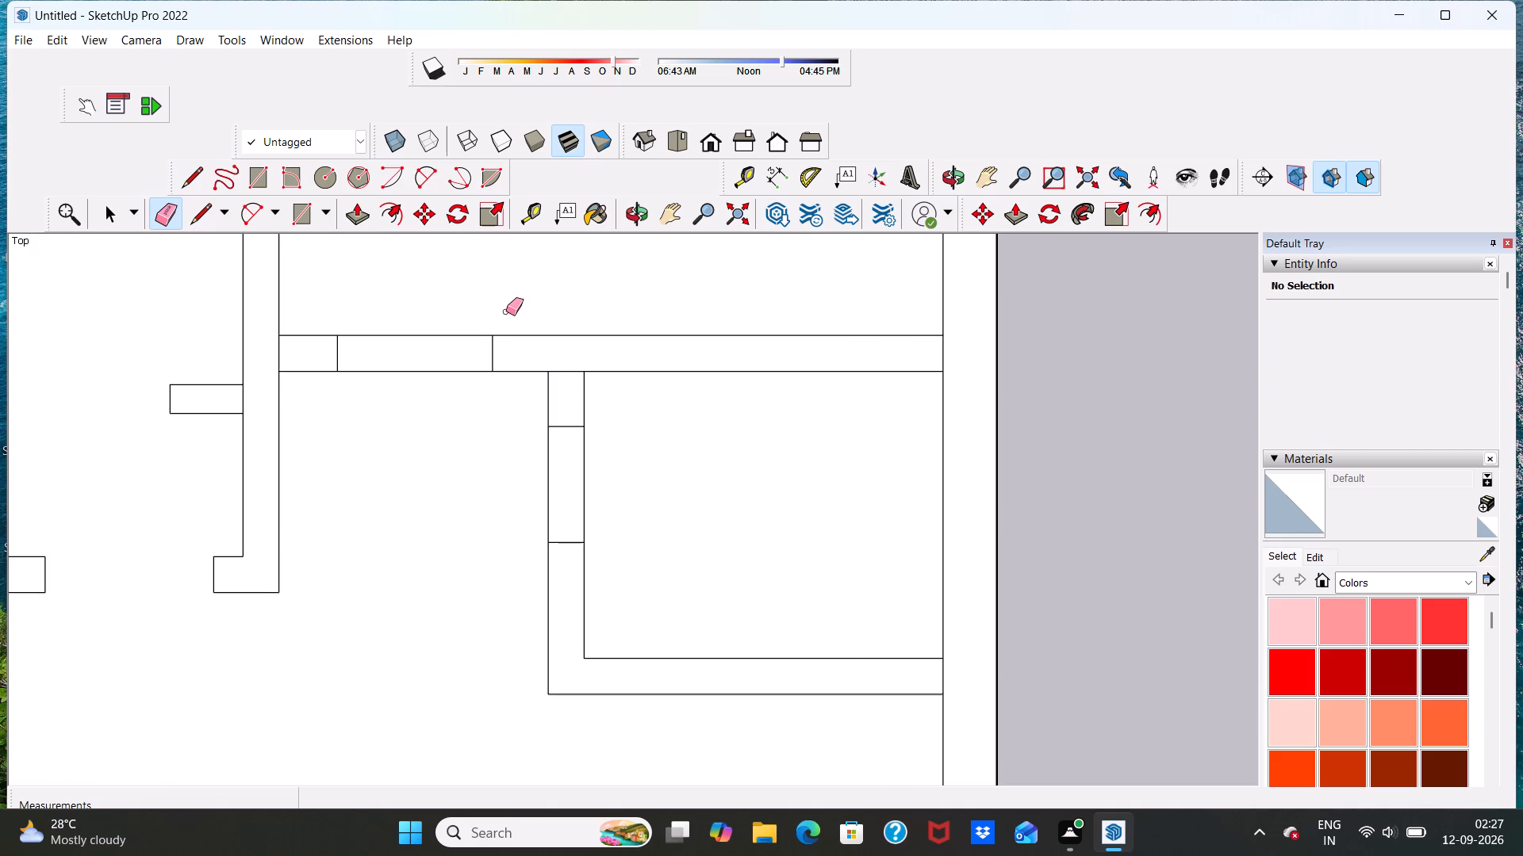
drag(412, 304, 407, 457)
drag(391, 308, 400, 367)
drag(400, 367, 409, 411)
scroll(432, 420, down, 13)
scroll(455, 422, up, 16)
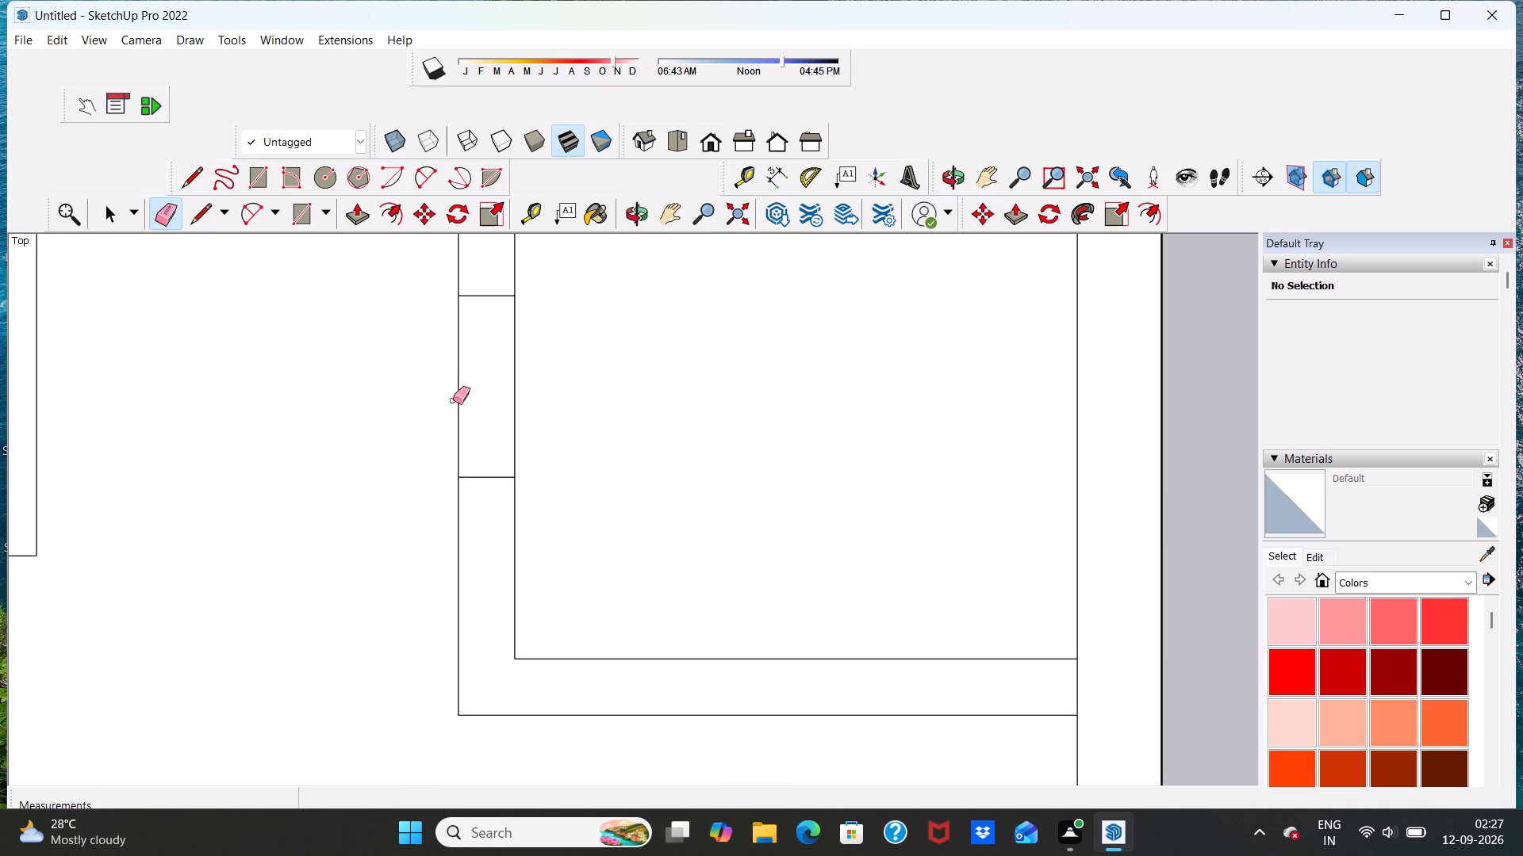
drag(437, 388, 525, 415)
Erase the wall lines between the opening marks in the left-hand room's right wall, cutting its doorway.
scroll(501, 421, down, 20)
scroll(501, 421, down, 6)
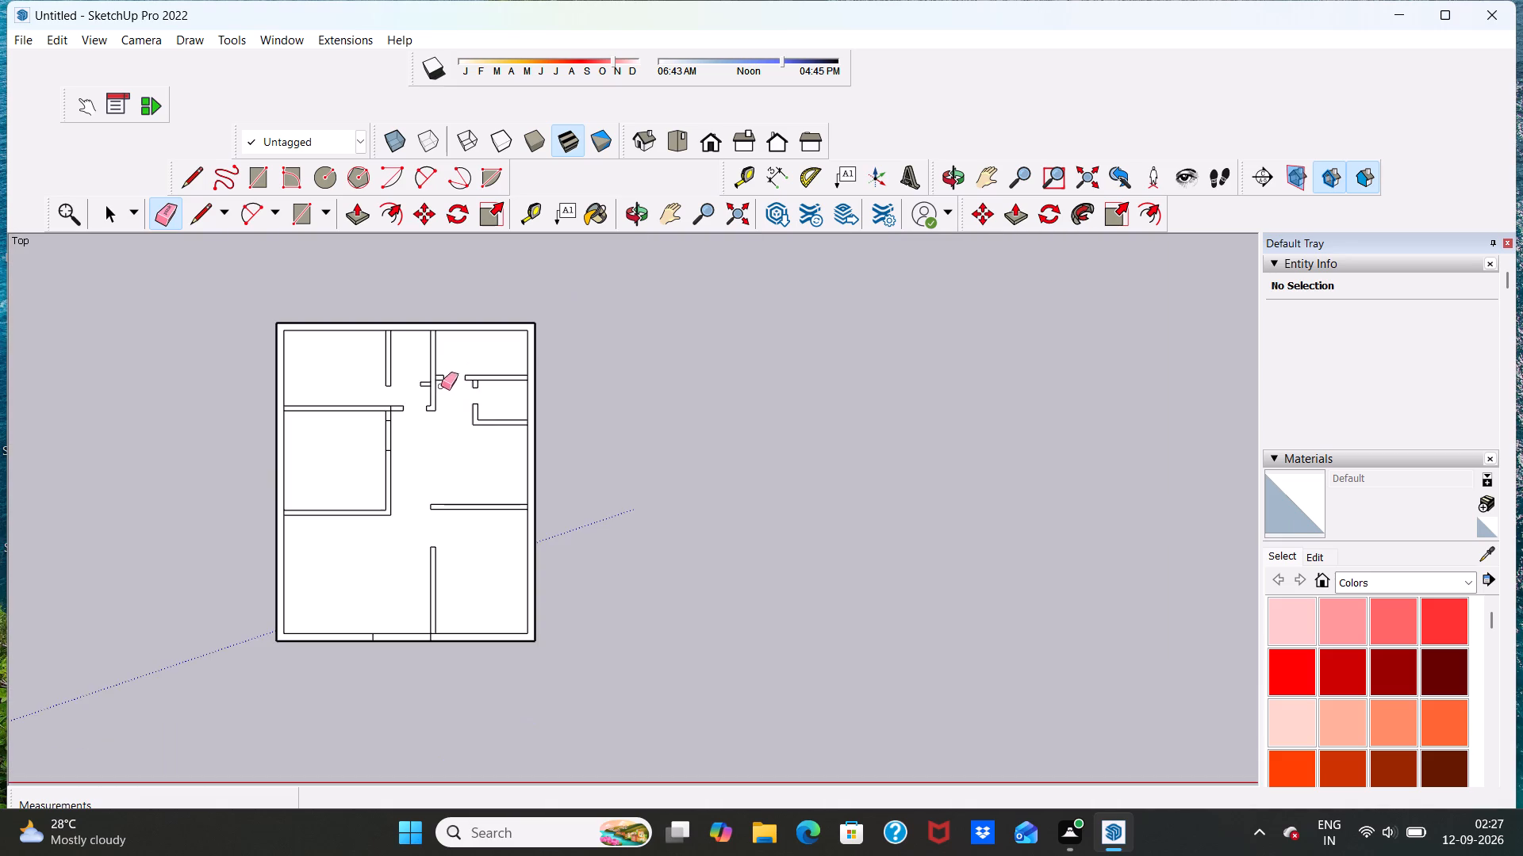
scroll(422, 531, up, 6)
scroll(382, 416, up, 7)
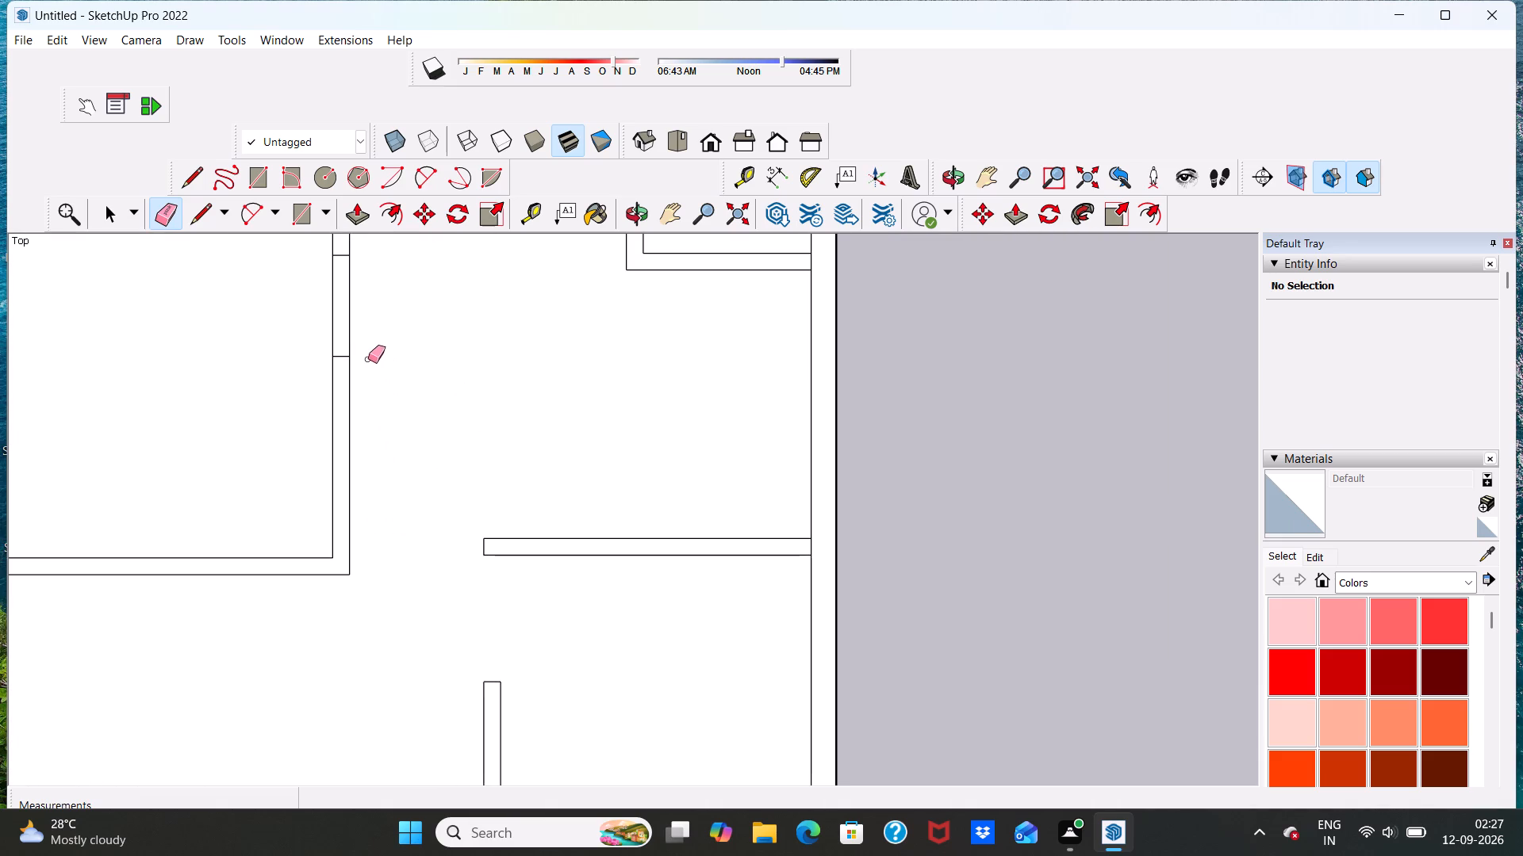
scroll(368, 359, down, 9)
scroll(347, 276, up, 15)
drag(315, 360, 443, 407)
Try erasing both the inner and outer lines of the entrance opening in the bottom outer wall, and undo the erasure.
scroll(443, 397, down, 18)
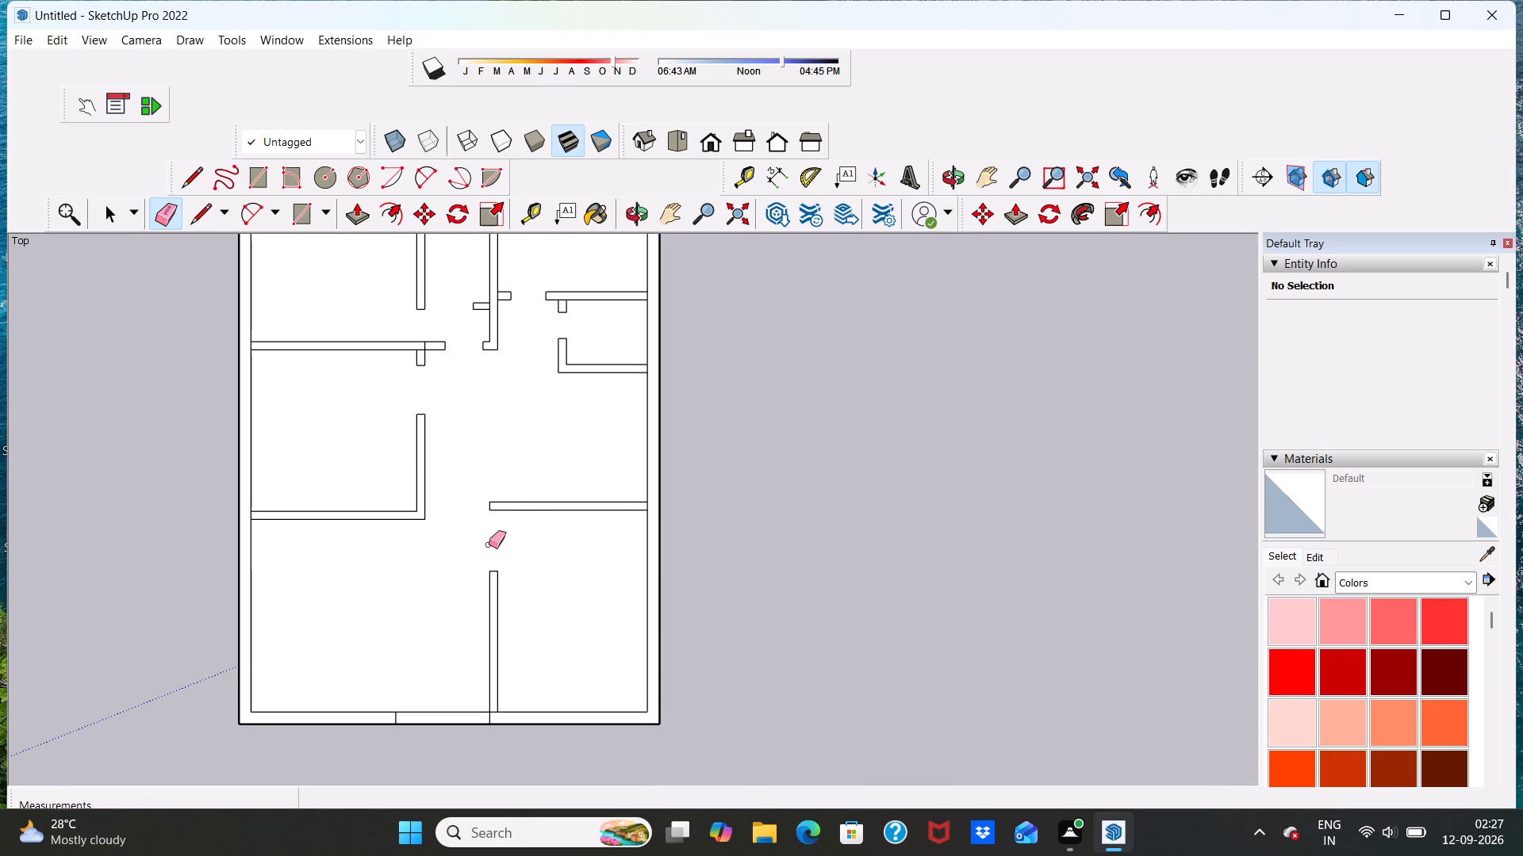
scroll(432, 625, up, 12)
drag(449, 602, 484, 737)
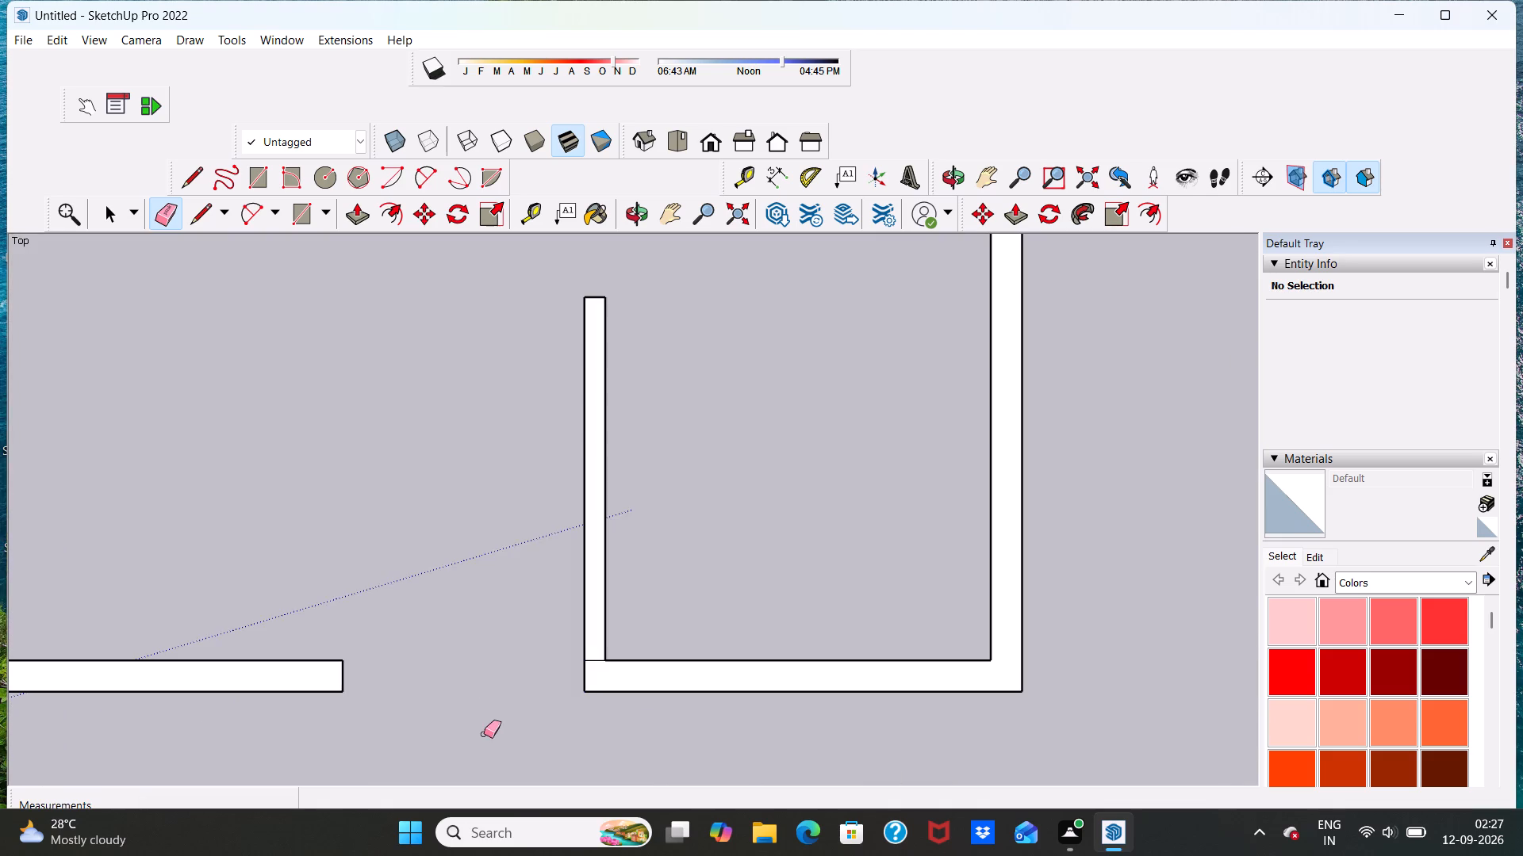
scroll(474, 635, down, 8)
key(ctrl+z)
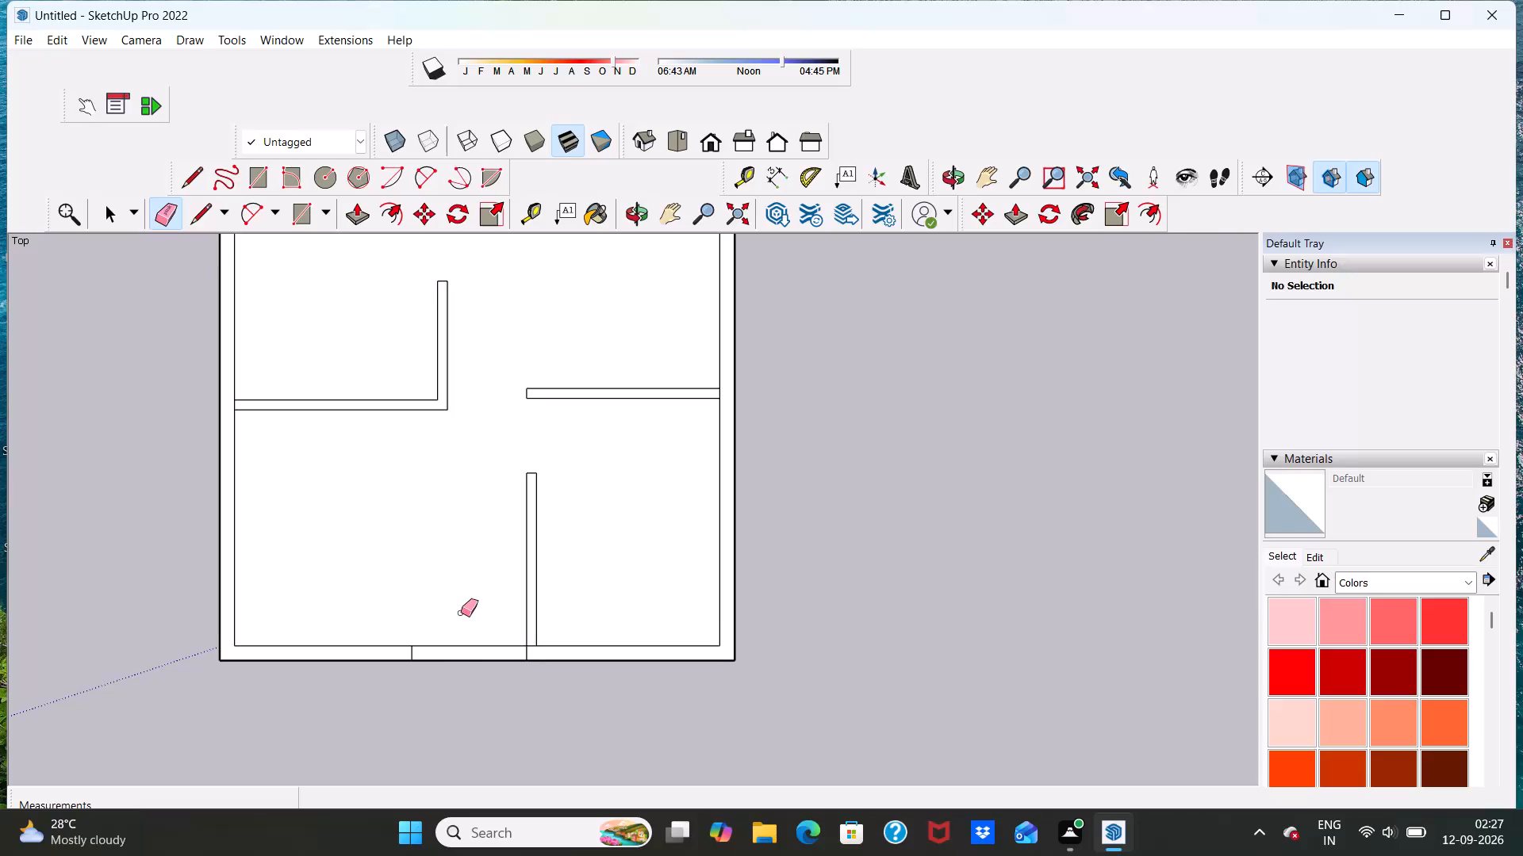
Erase only the inner wall line between the entrance marks in the bottom outer wall.
scroll(461, 659, up, 11)
click(478, 627)
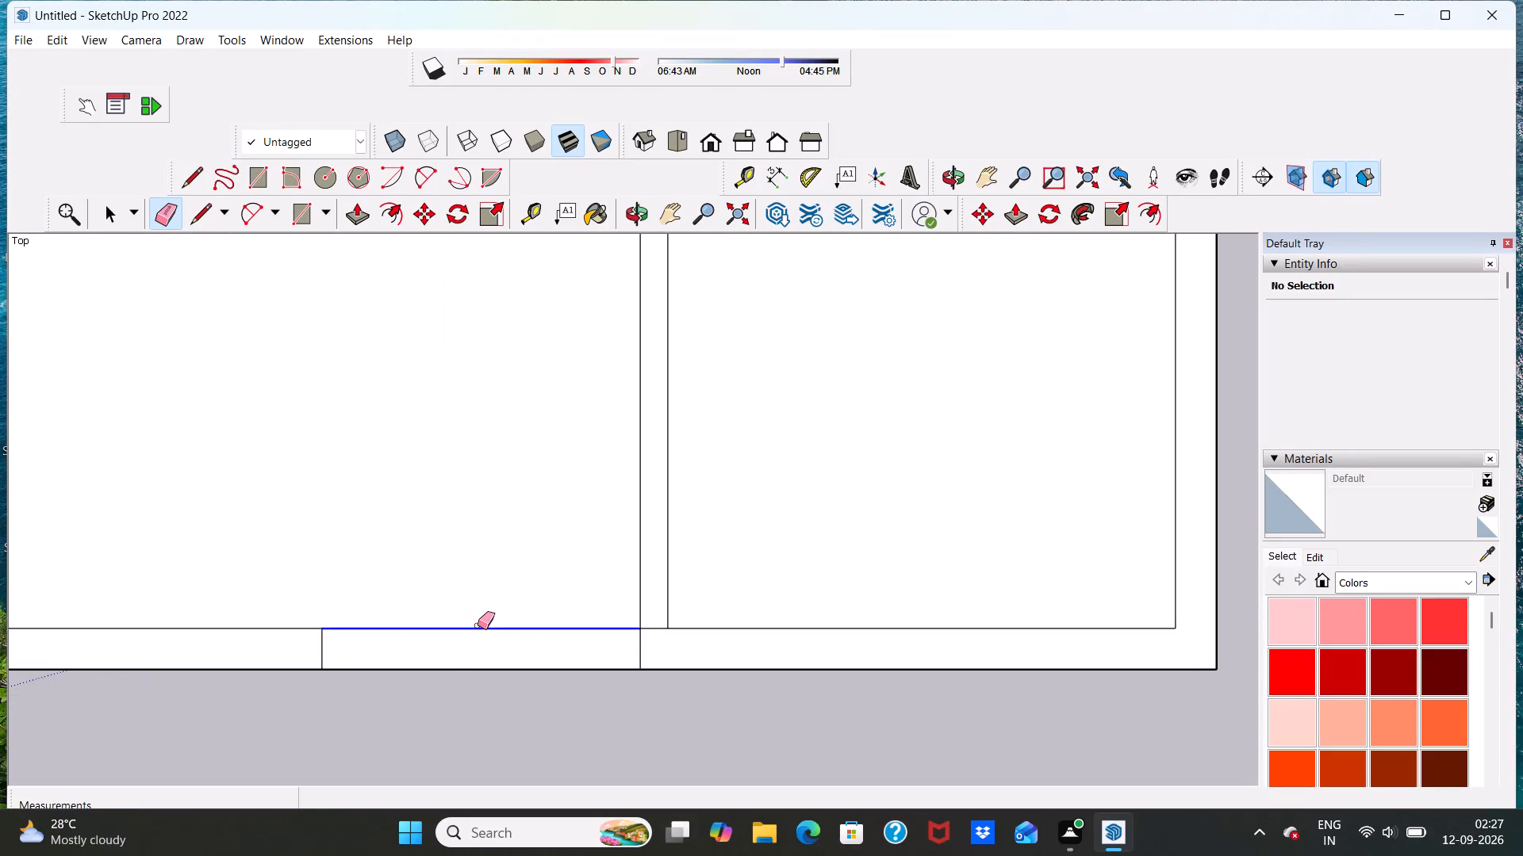
Erase the short line at the foot of the lower vertical partition where it meets the bottom outer wall.
scroll(478, 609, down, 20)
scroll(478, 609, down, 9)
scroll(523, 619, up, 13)
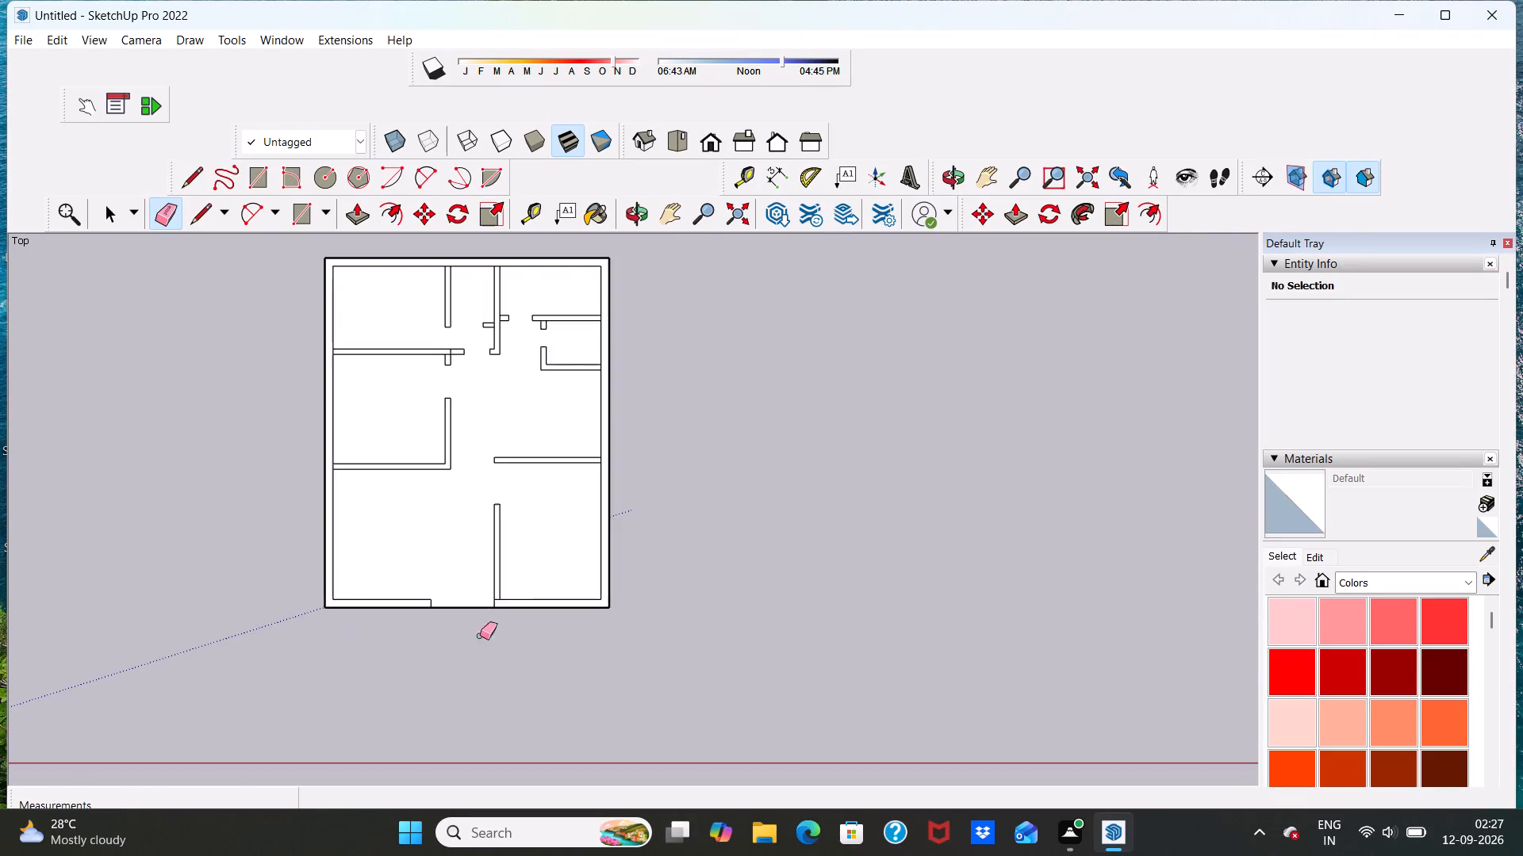
scroll(480, 636, up, 14)
scroll(475, 586, up, 8)
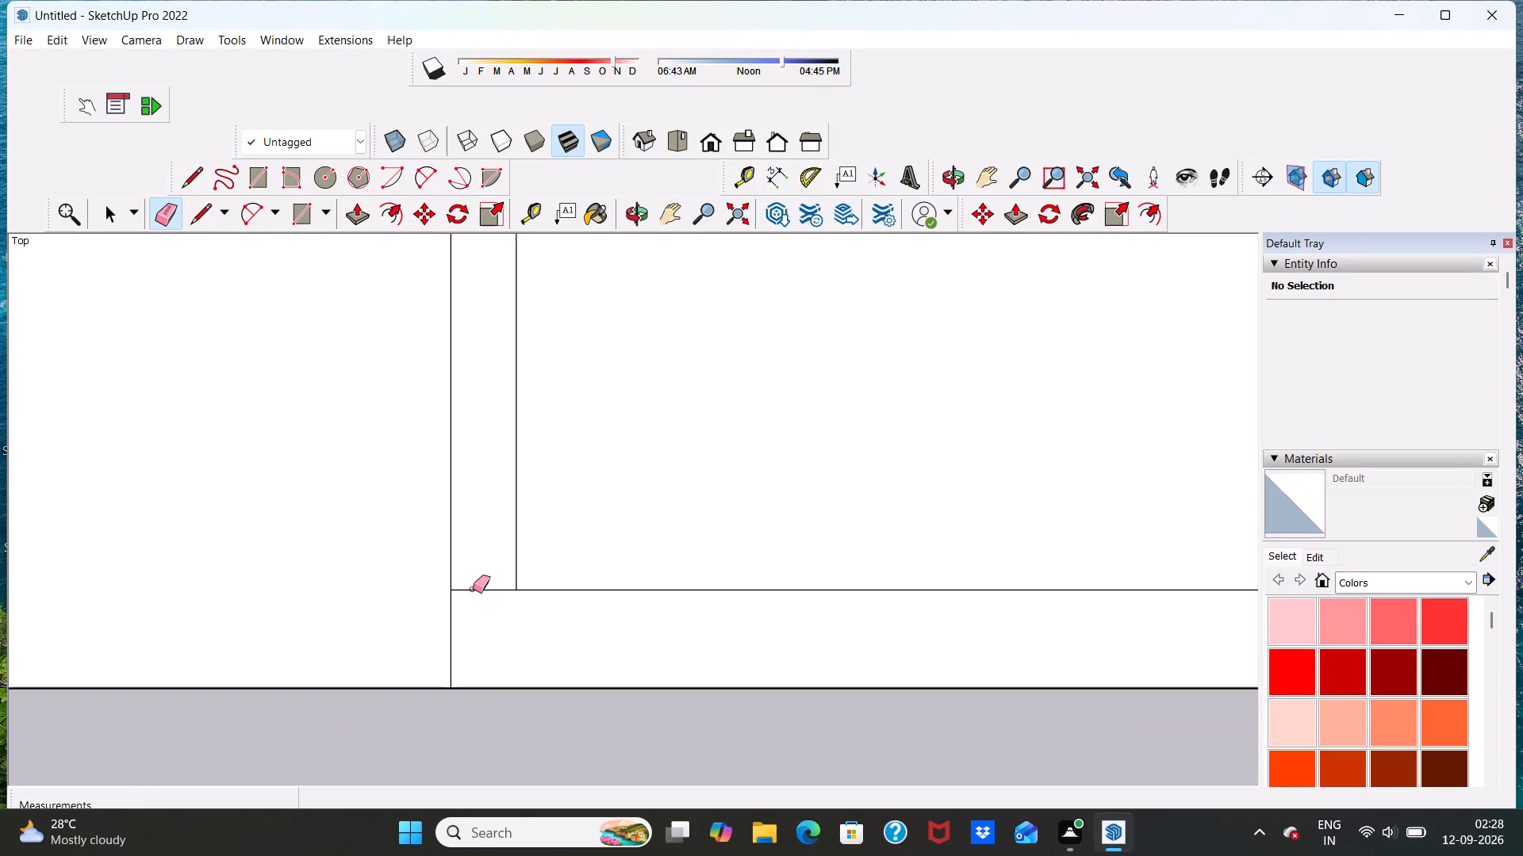
click(473, 588)
Erase the short lines where the lower-right room's top wall and the left-hand room's bottom wall meet the outer walls.
scroll(473, 589, down, 20)
scroll(473, 589, down, 5)
scroll(517, 609, up, 7)
scroll(517, 607, down, 11)
scroll(528, 549, up, 8)
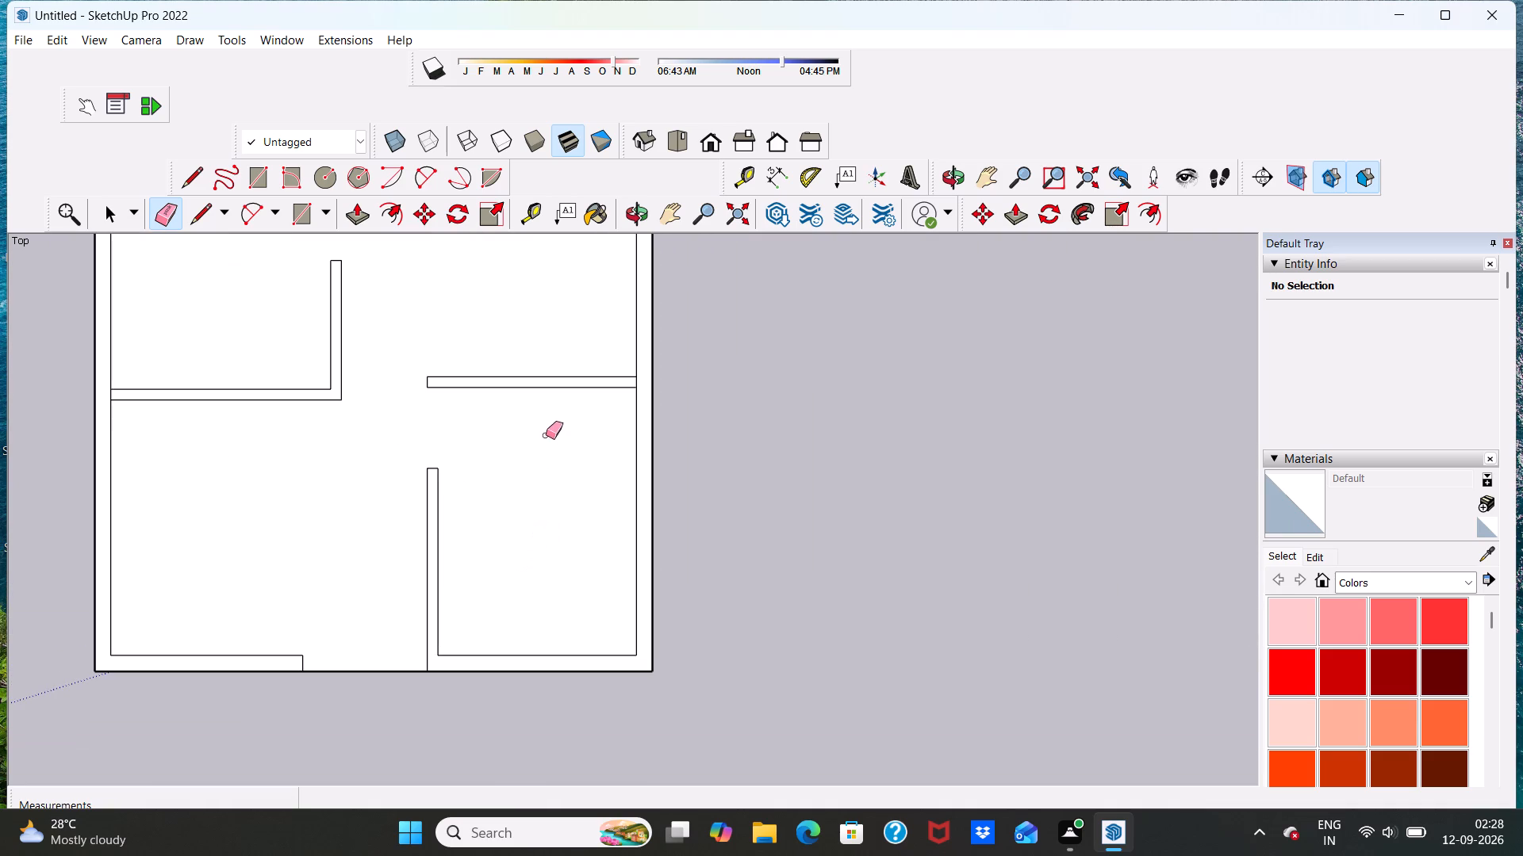
scroll(666, 373, up, 12)
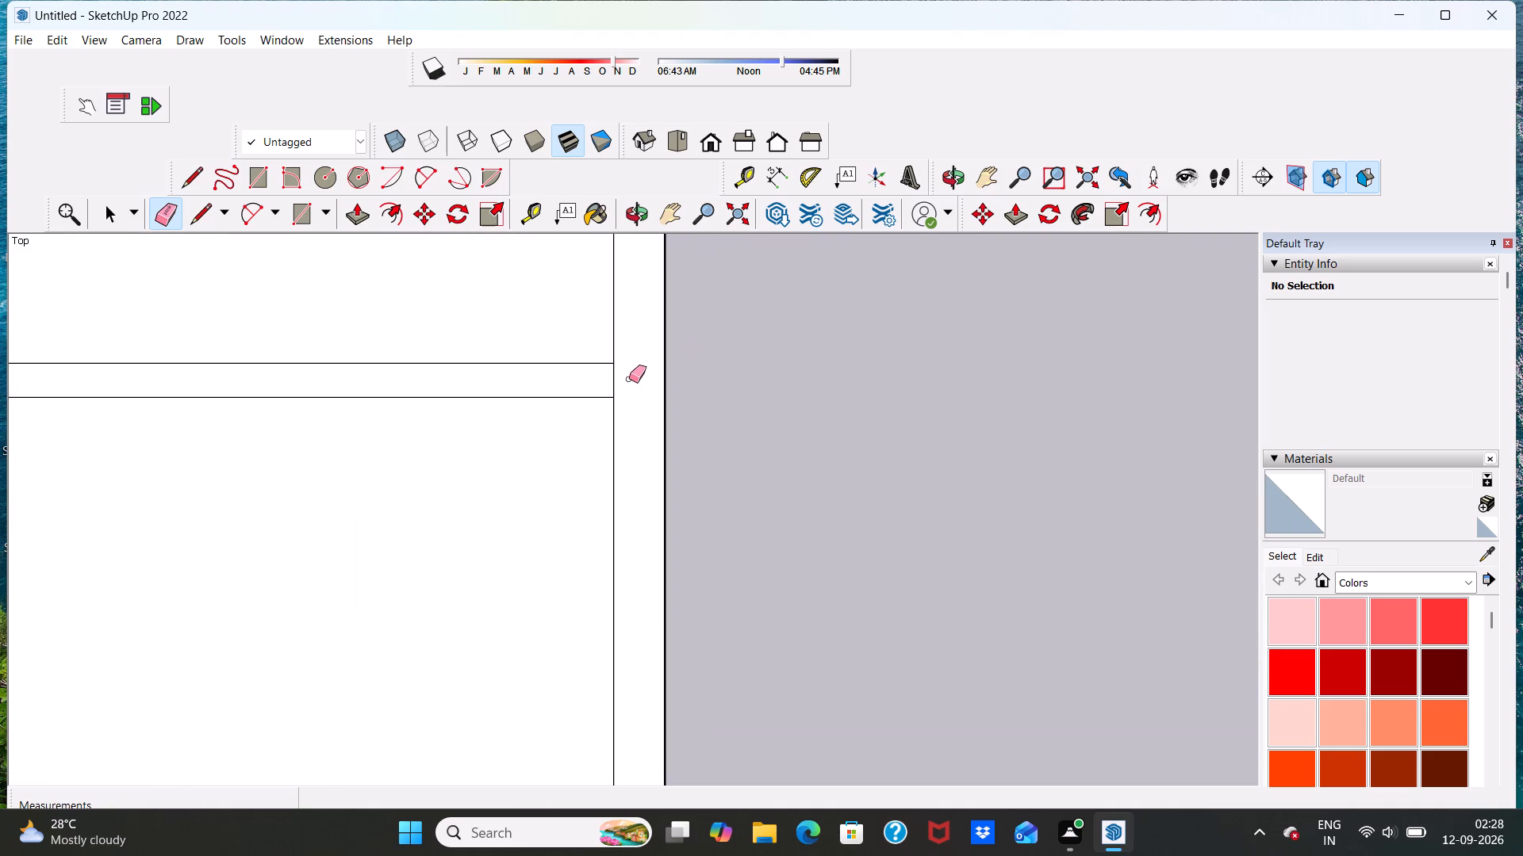
click(616, 378)
scroll(616, 379, down, 15)
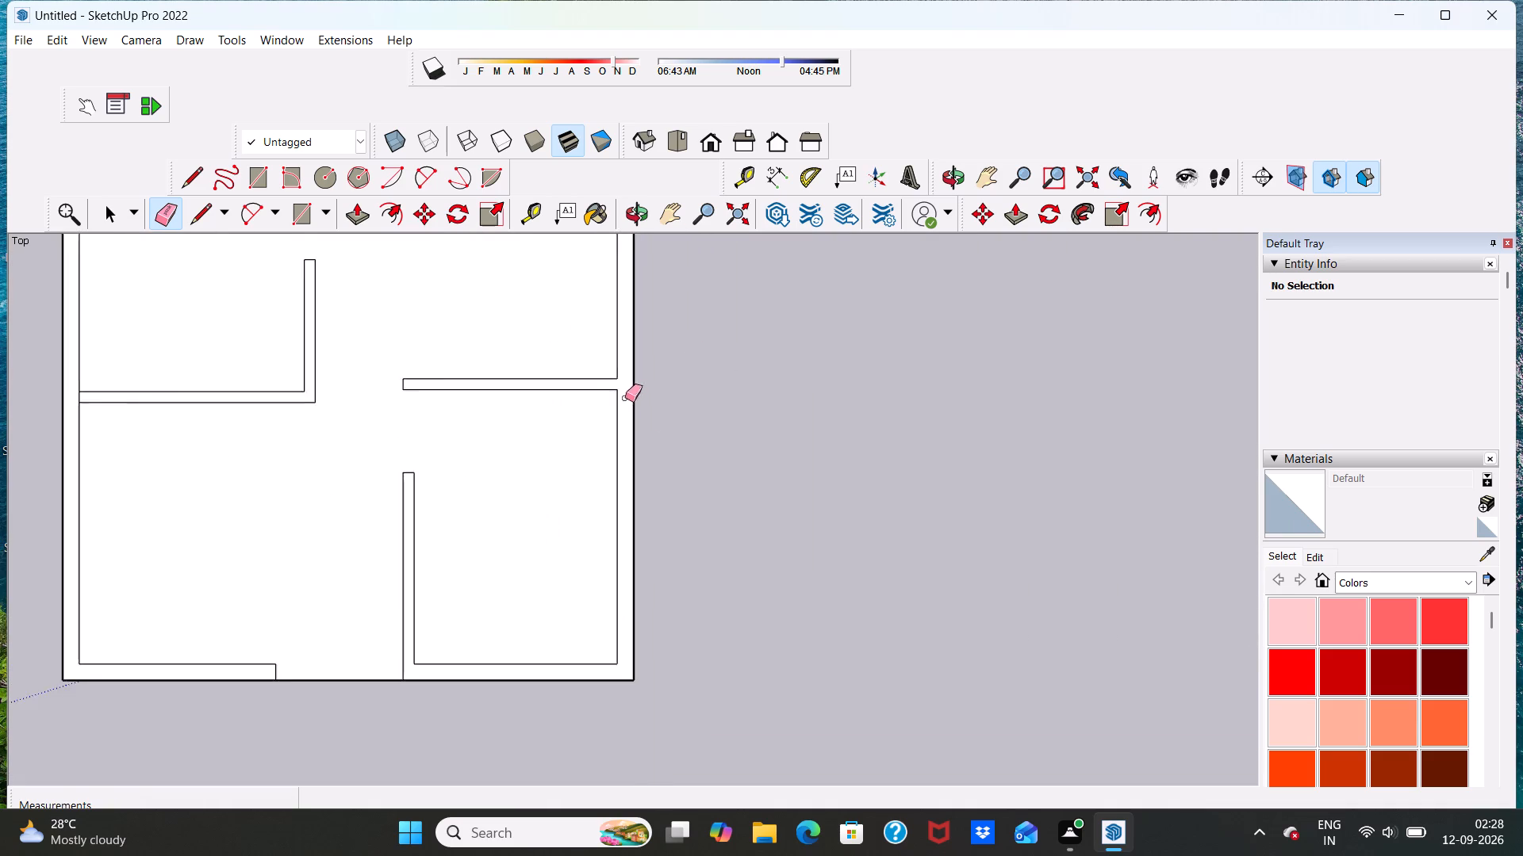
scroll(625, 398, down, 10)
scroll(496, 408, up, 20)
scroll(496, 408, up, 3)
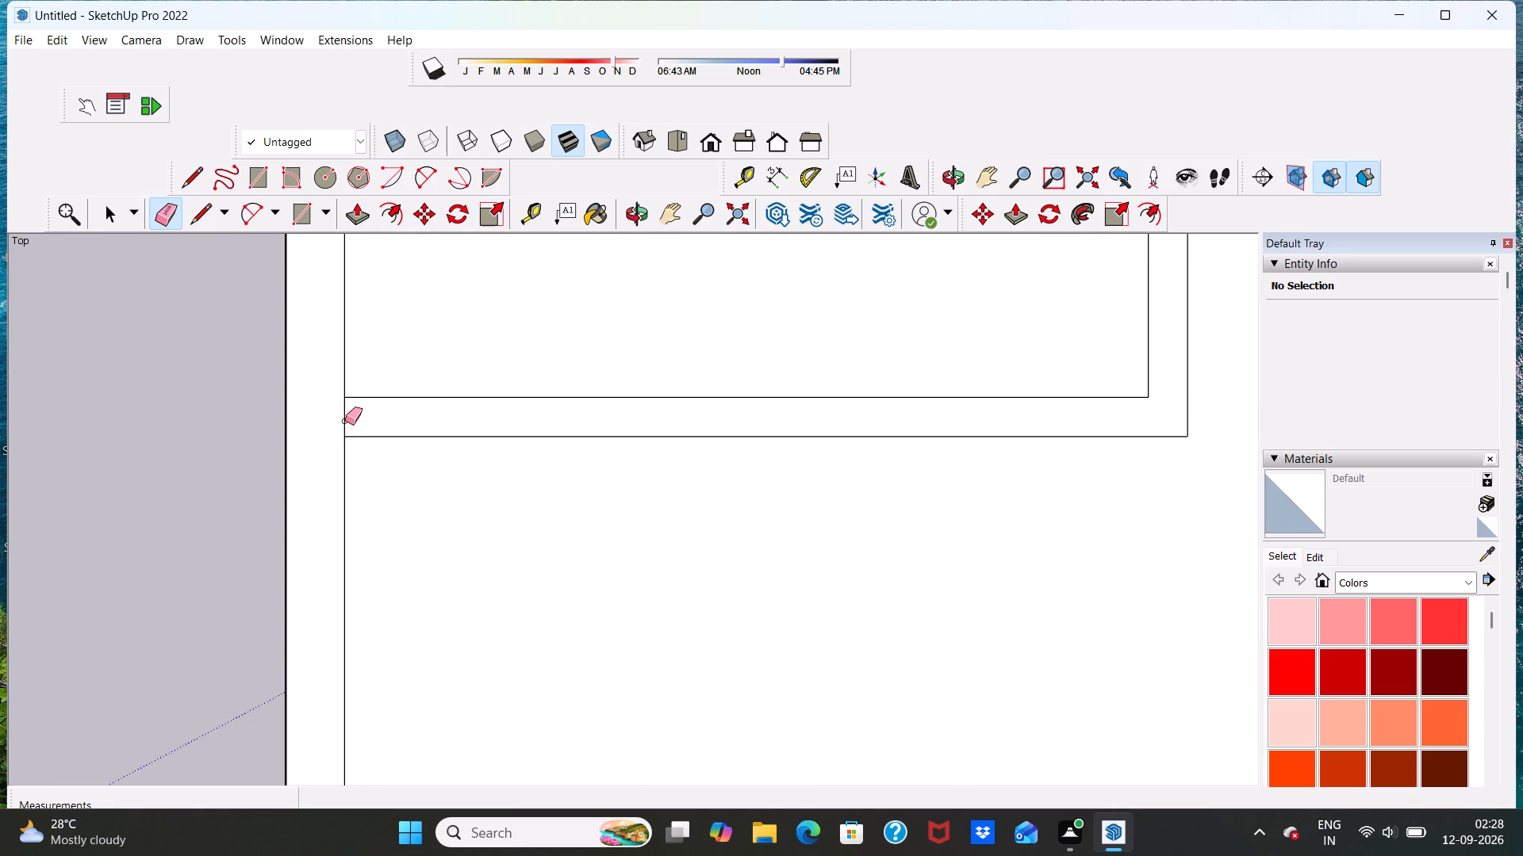
click(345, 417)
scroll(372, 433, down, 20)
scroll(372, 433, down, 8)
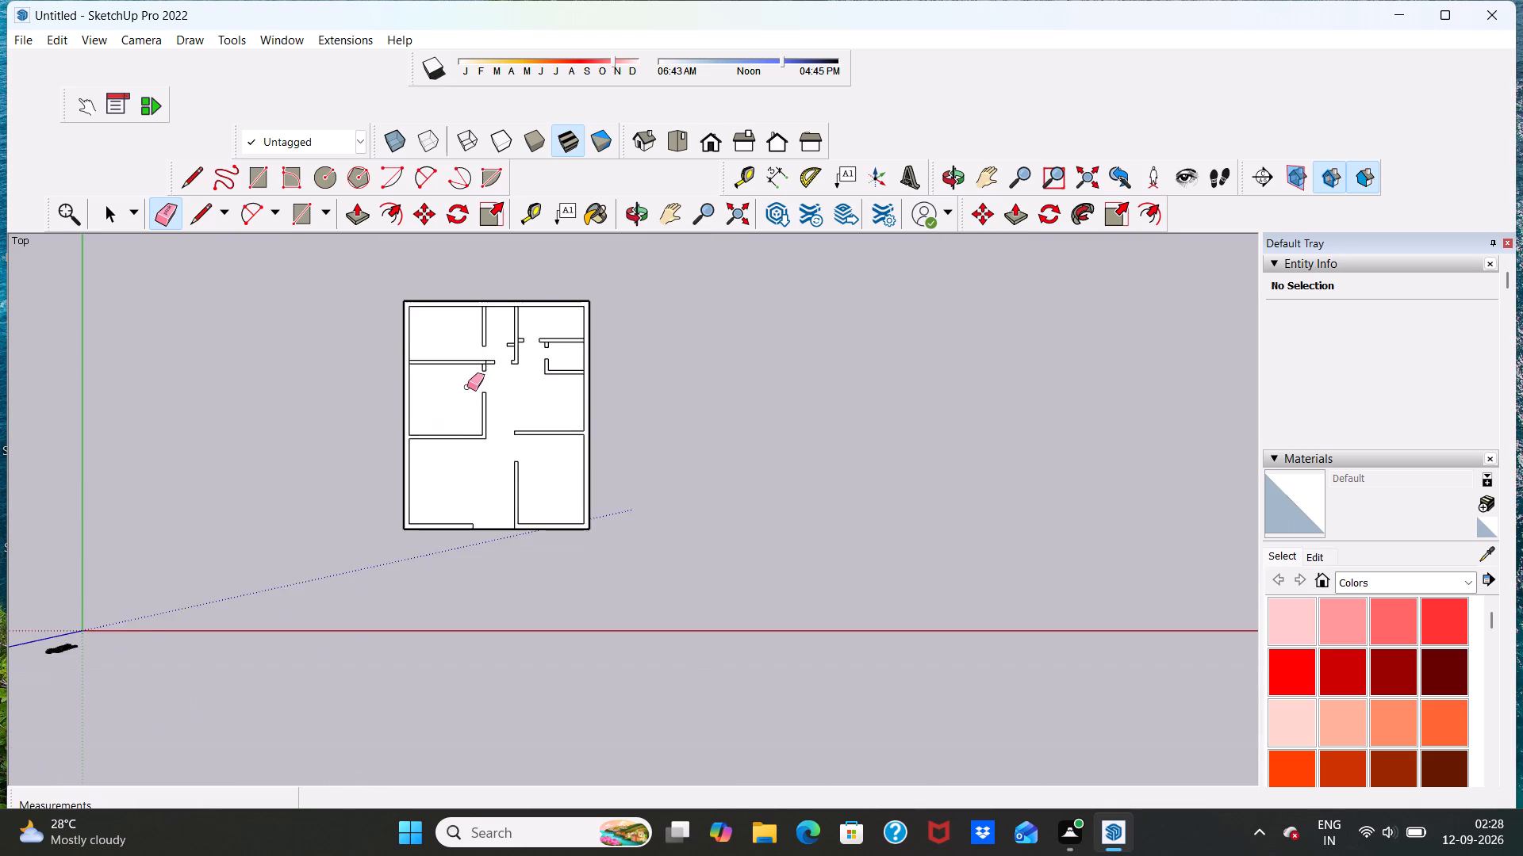
Erase the two short lines where the short door stub crosses the wall between the upper-left and middle-left rooms.
scroll(470, 382, up, 20)
scroll(470, 382, up, 5)
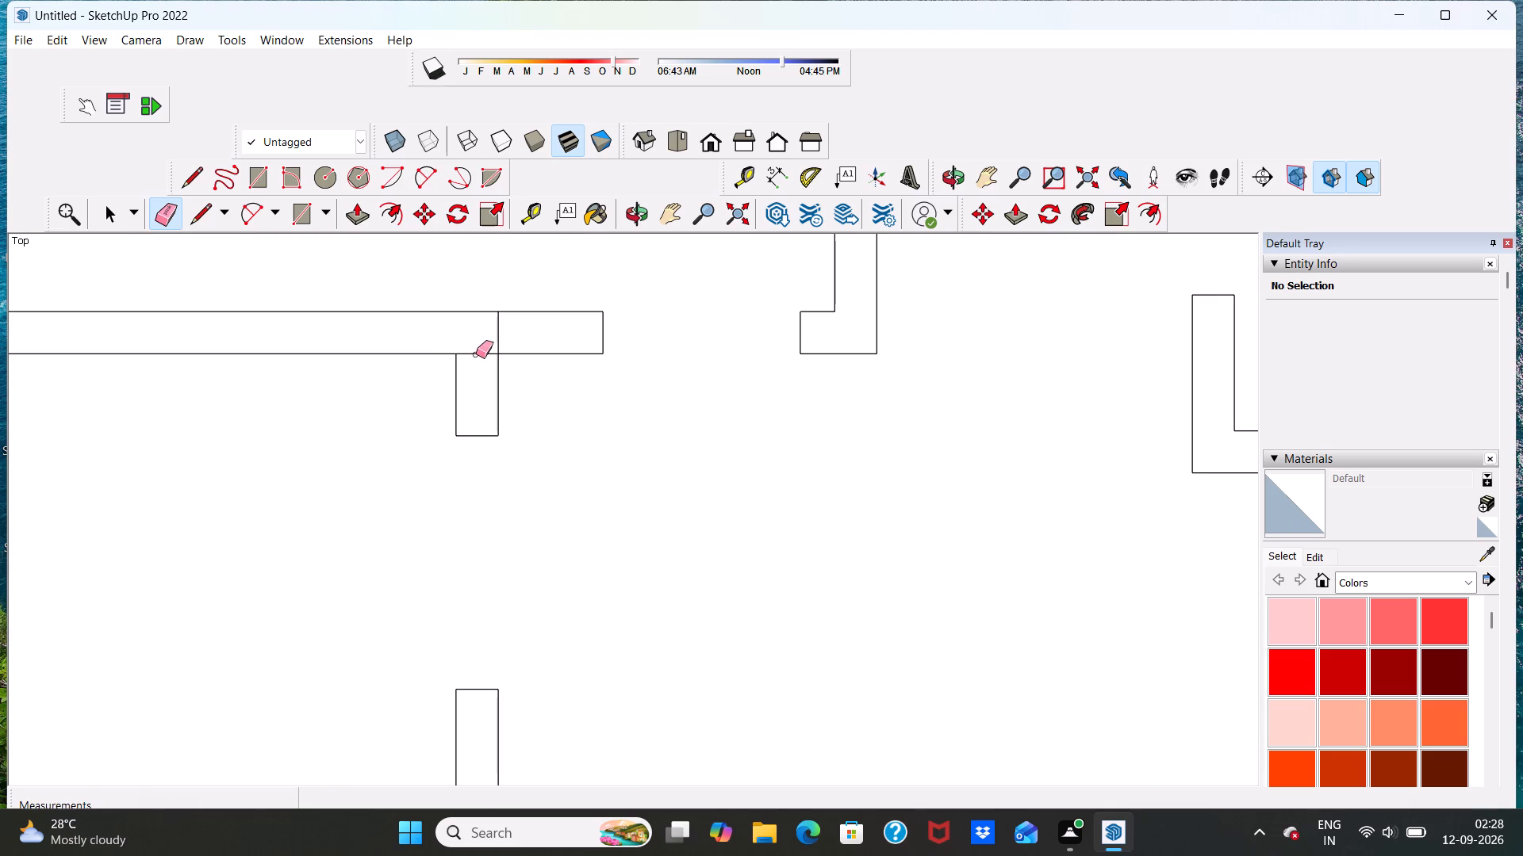
click(476, 347)
click(476, 350)
click(497, 334)
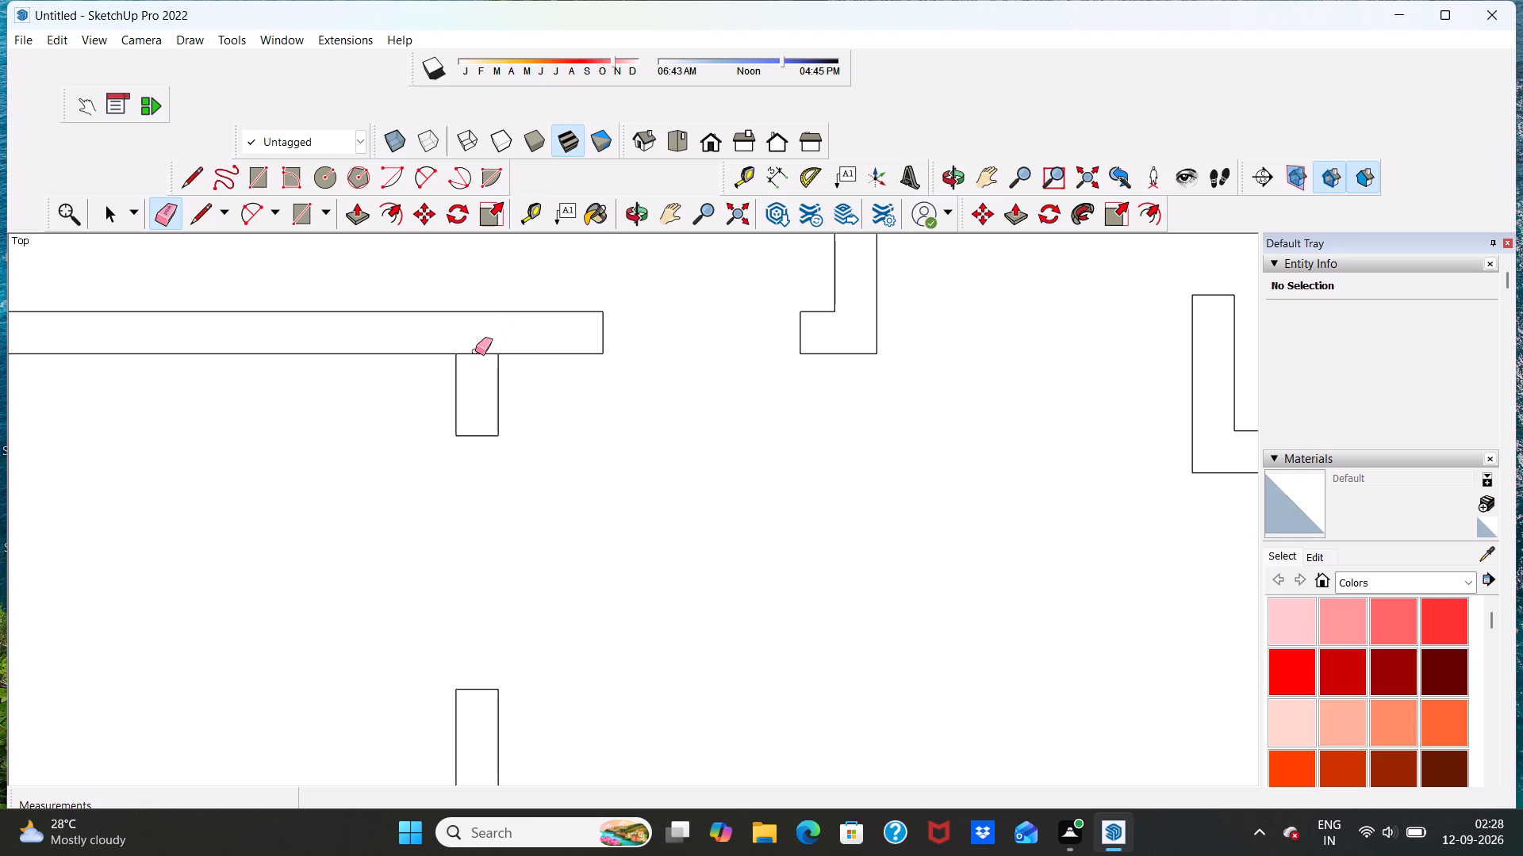
click(475, 350)
scroll(482, 355, down, 19)
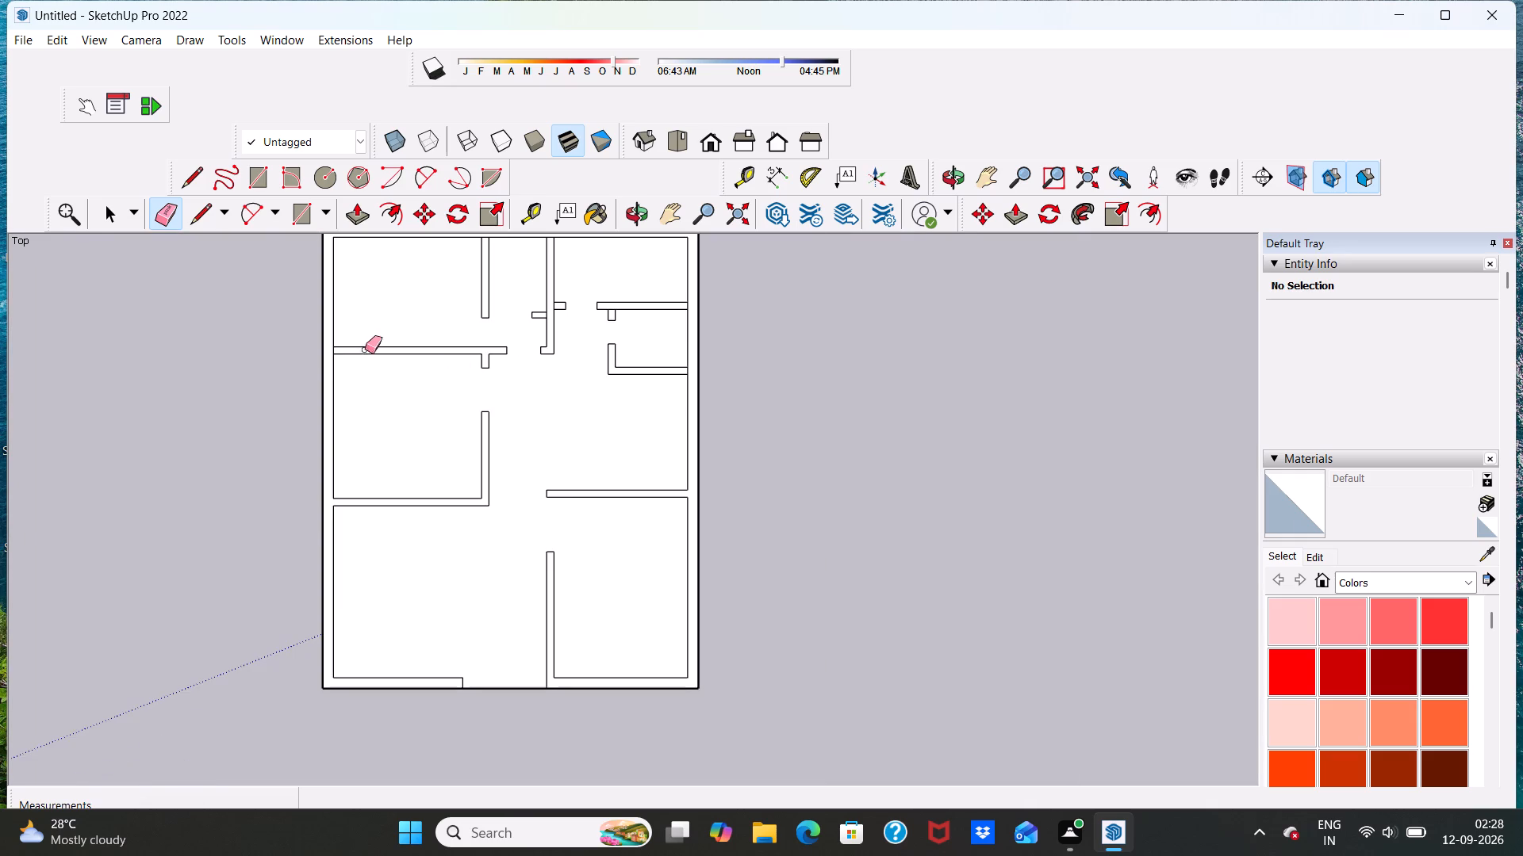
Erase the short line where the wall between the upper-left and middle-left rooms meets the left outer wall.
scroll(365, 350, up, 20)
scroll(365, 350, up, 1)
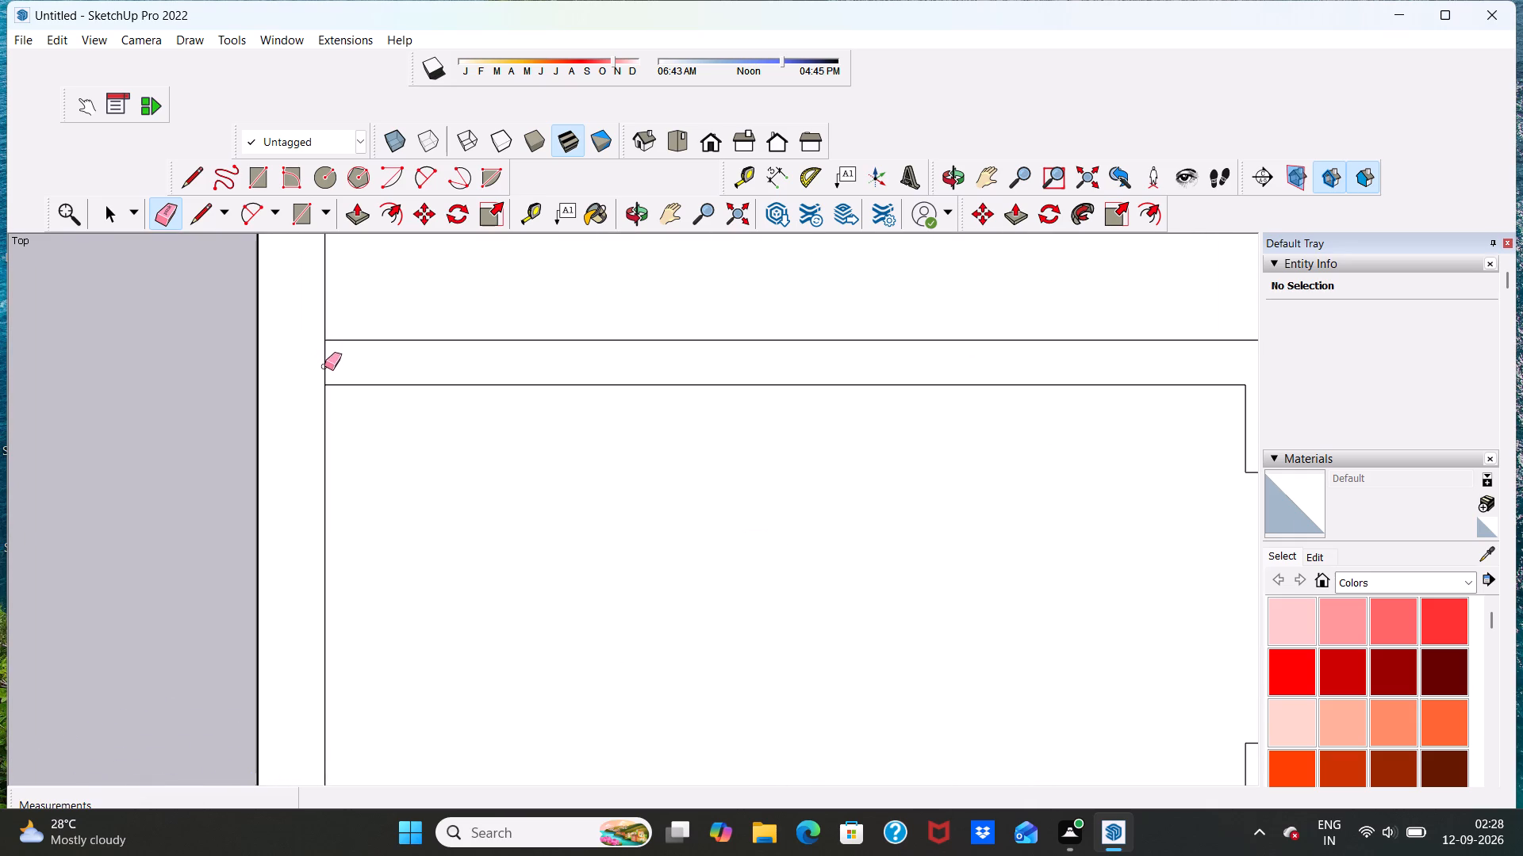
click(324, 364)
scroll(346, 349, down, 19)
scroll(432, 476, down, 4)
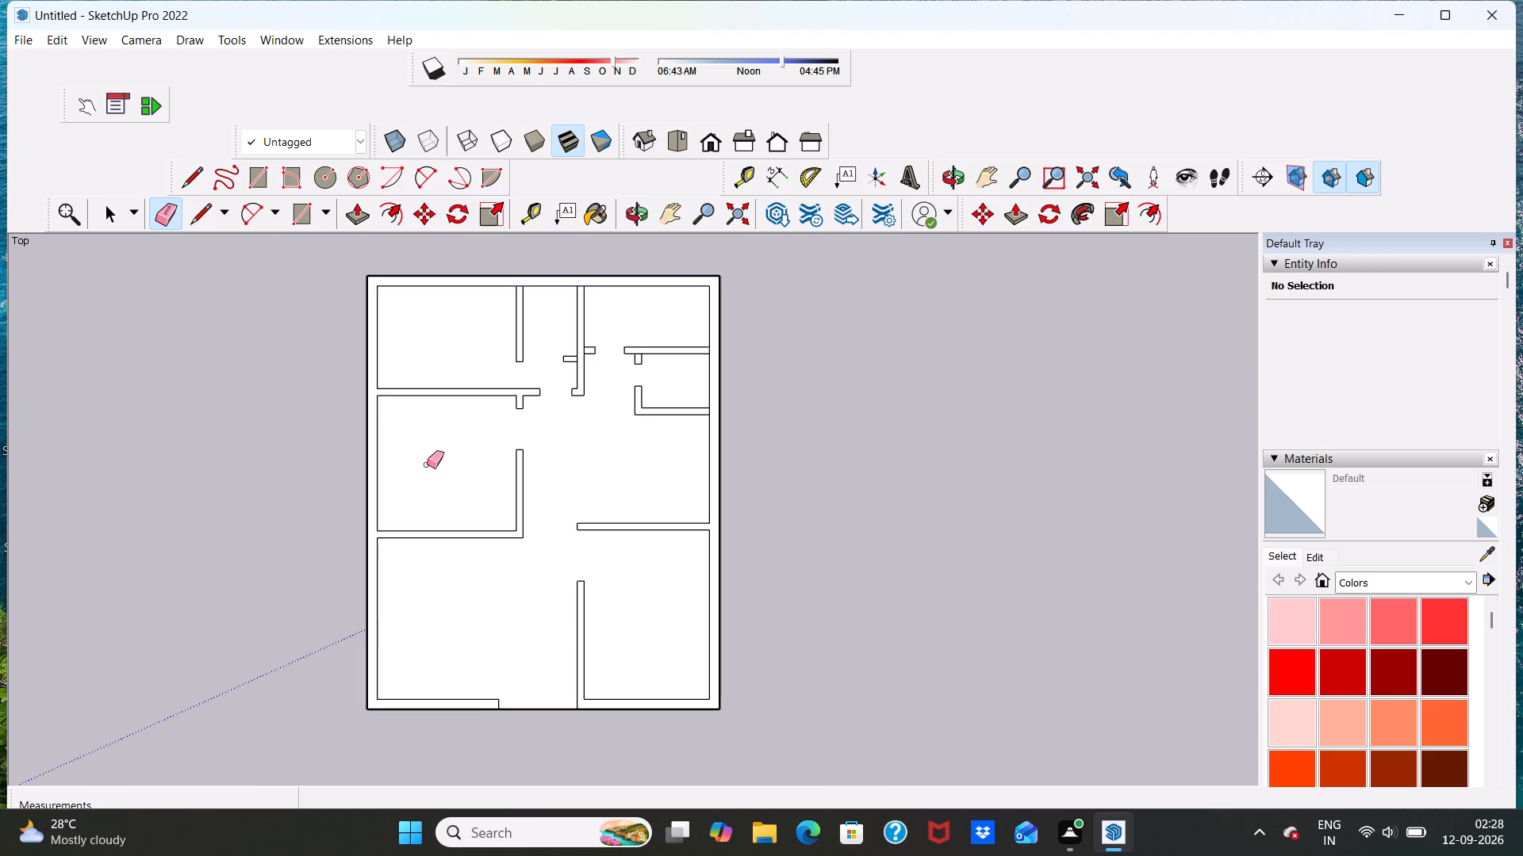
Erase the short lines where the small right-hand room's bottom and top walls meet the right outer wall.
scroll(427, 464, down, 3)
scroll(579, 397, up, 6)
scroll(724, 442, up, 15)
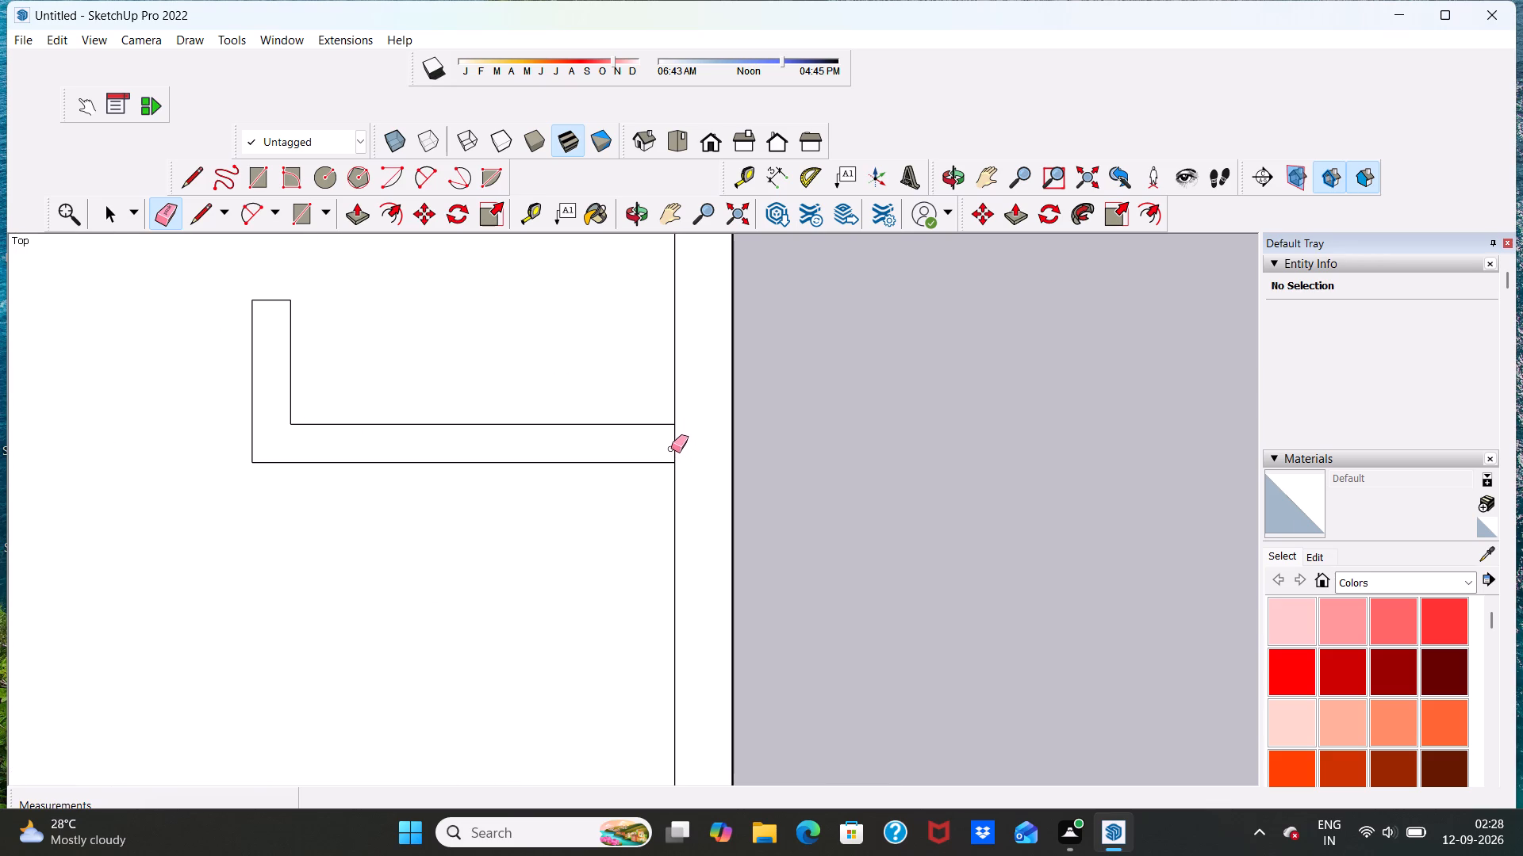
click(673, 446)
scroll(663, 458, down, 19)
scroll(671, 355, up, 2)
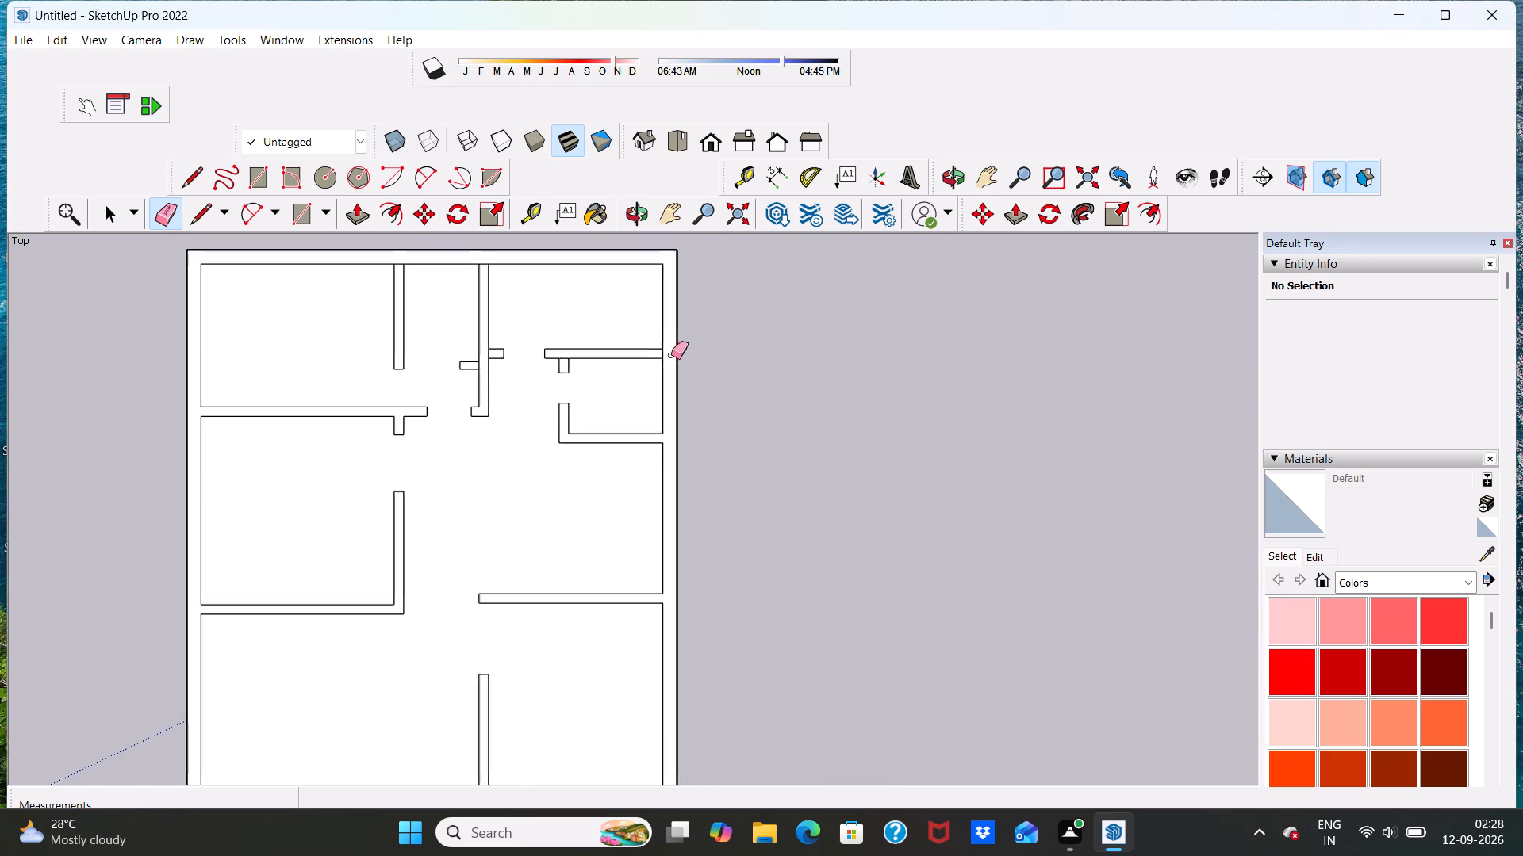
scroll(671, 355, up, 14)
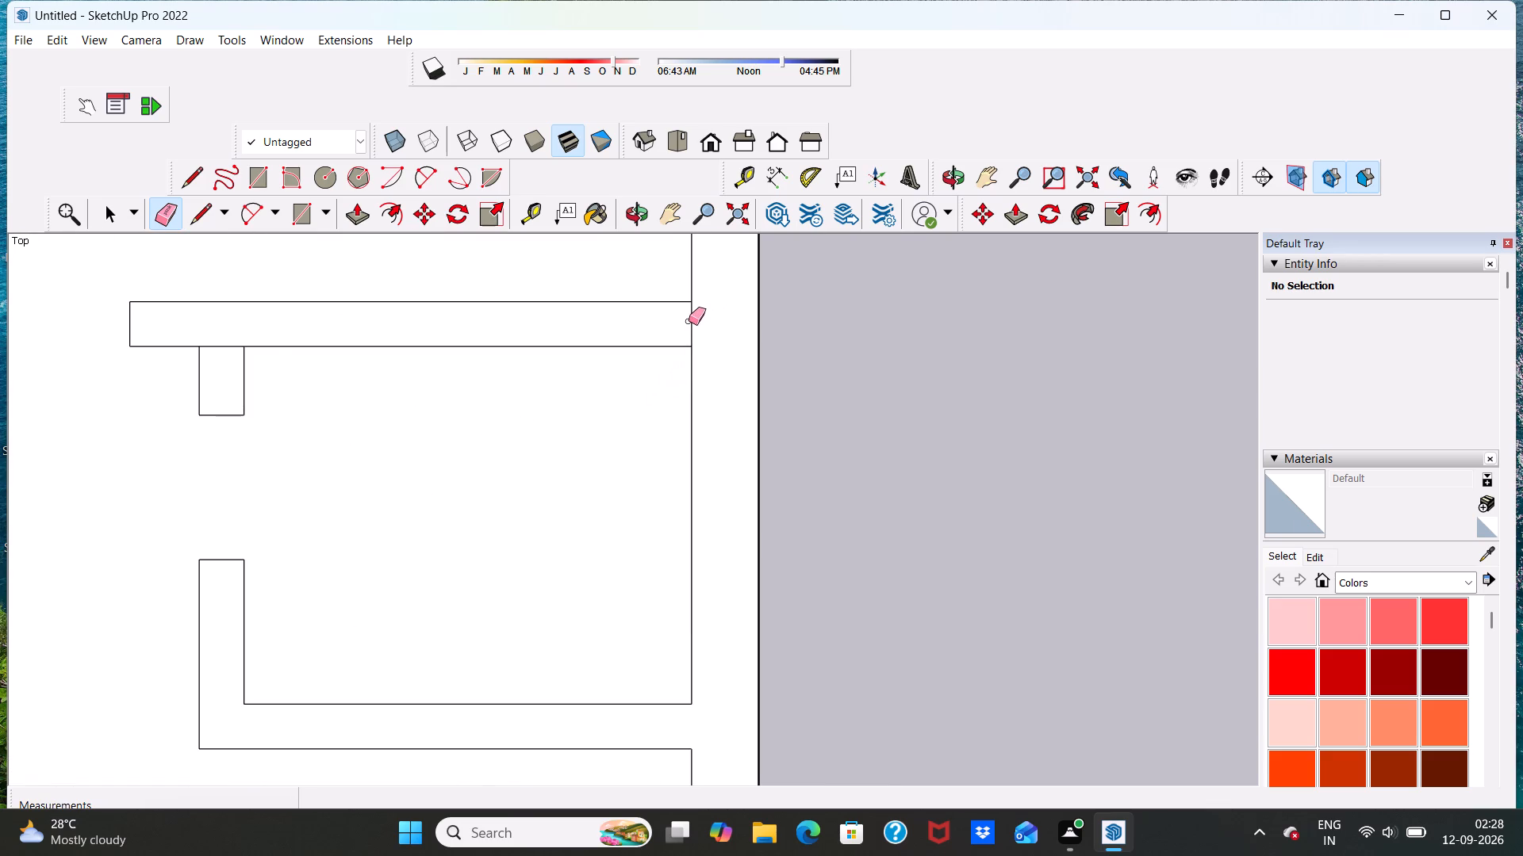
click(689, 319)
scroll(678, 339, down, 2)
scroll(678, 341, up, 1)
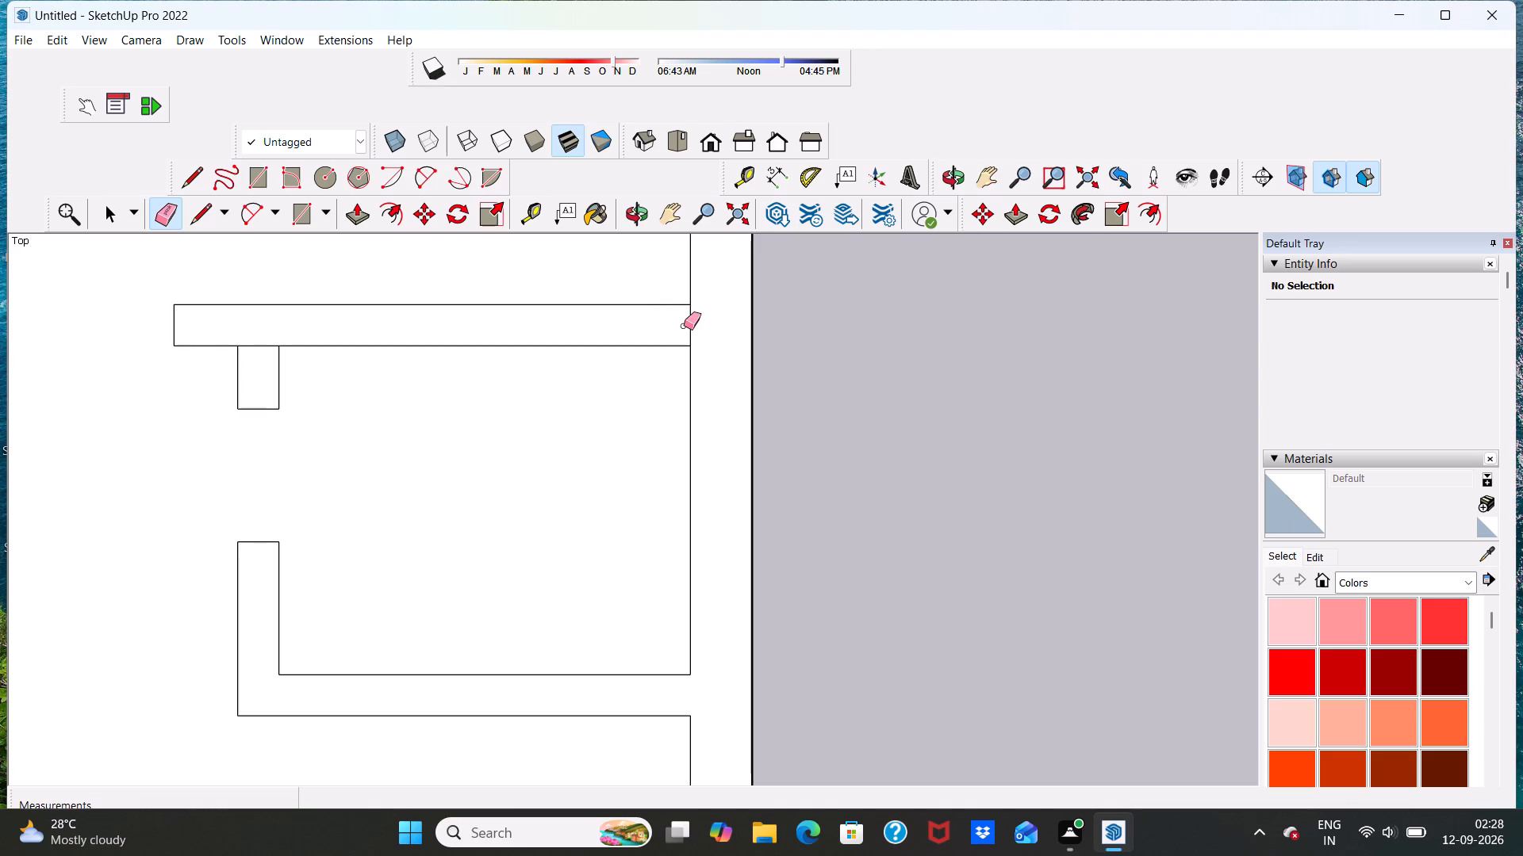
scroll(692, 326, up, 4)
click(687, 330)
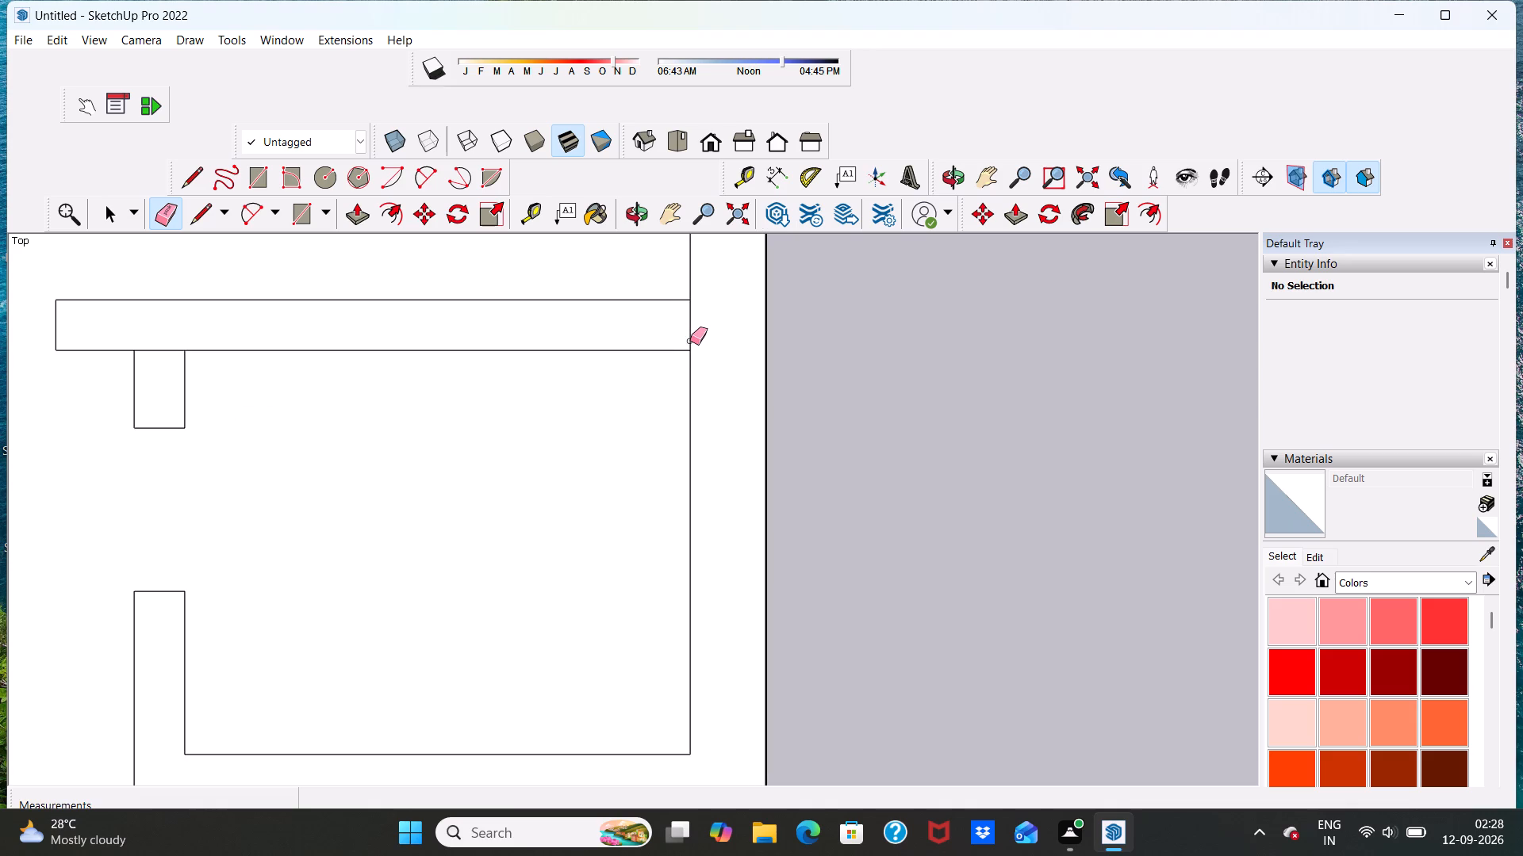
click(690, 340)
scroll(689, 342, down, 20)
scroll(689, 342, down, 3)
Erase the short line between the small right-hand room's top wall and the door stub below it.
scroll(638, 338, up, 5)
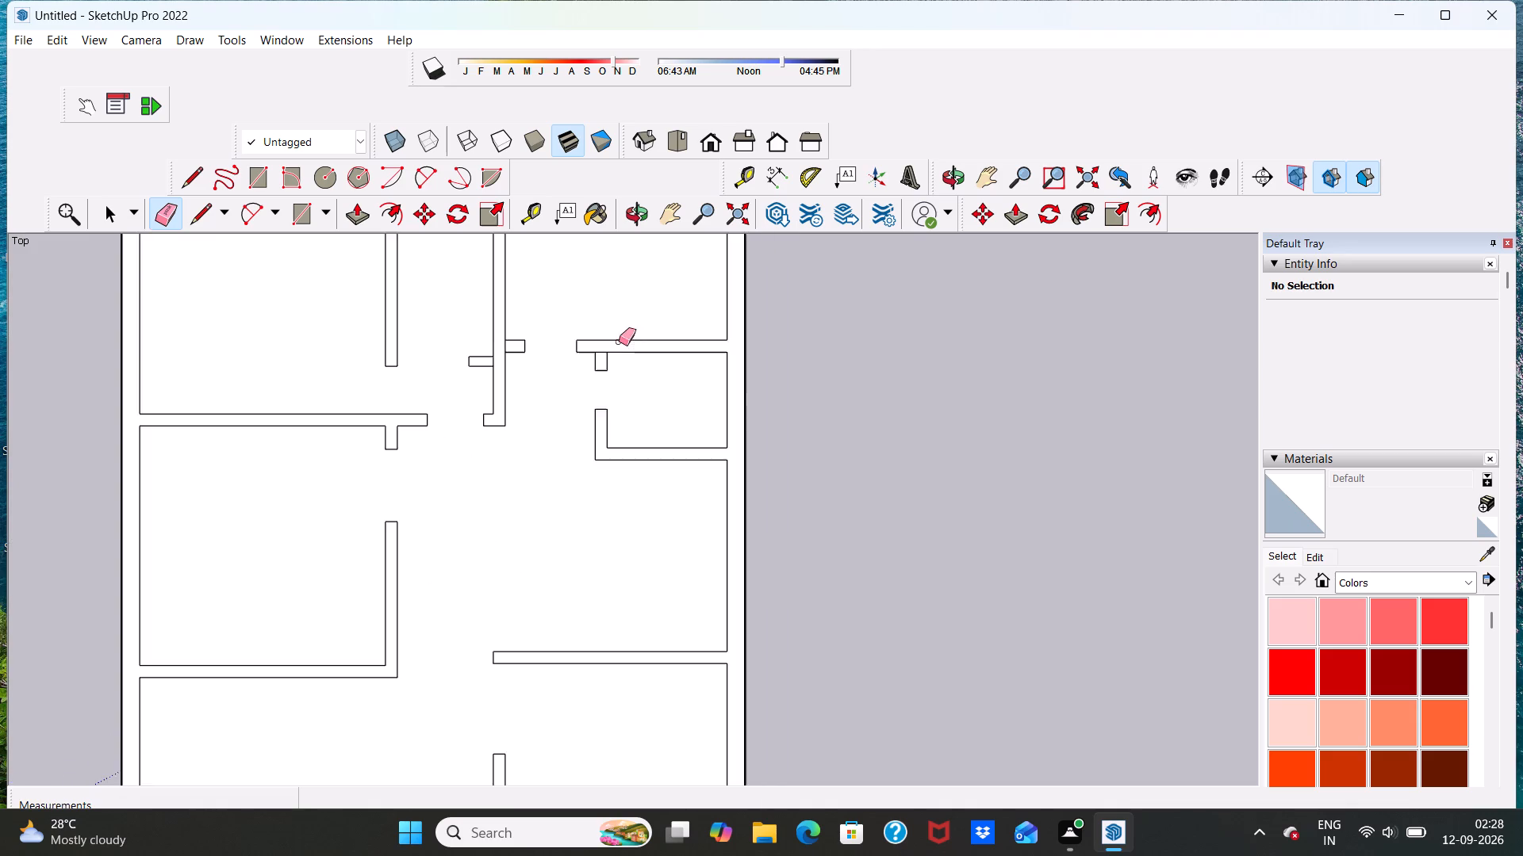
scroll(619, 342, up, 12)
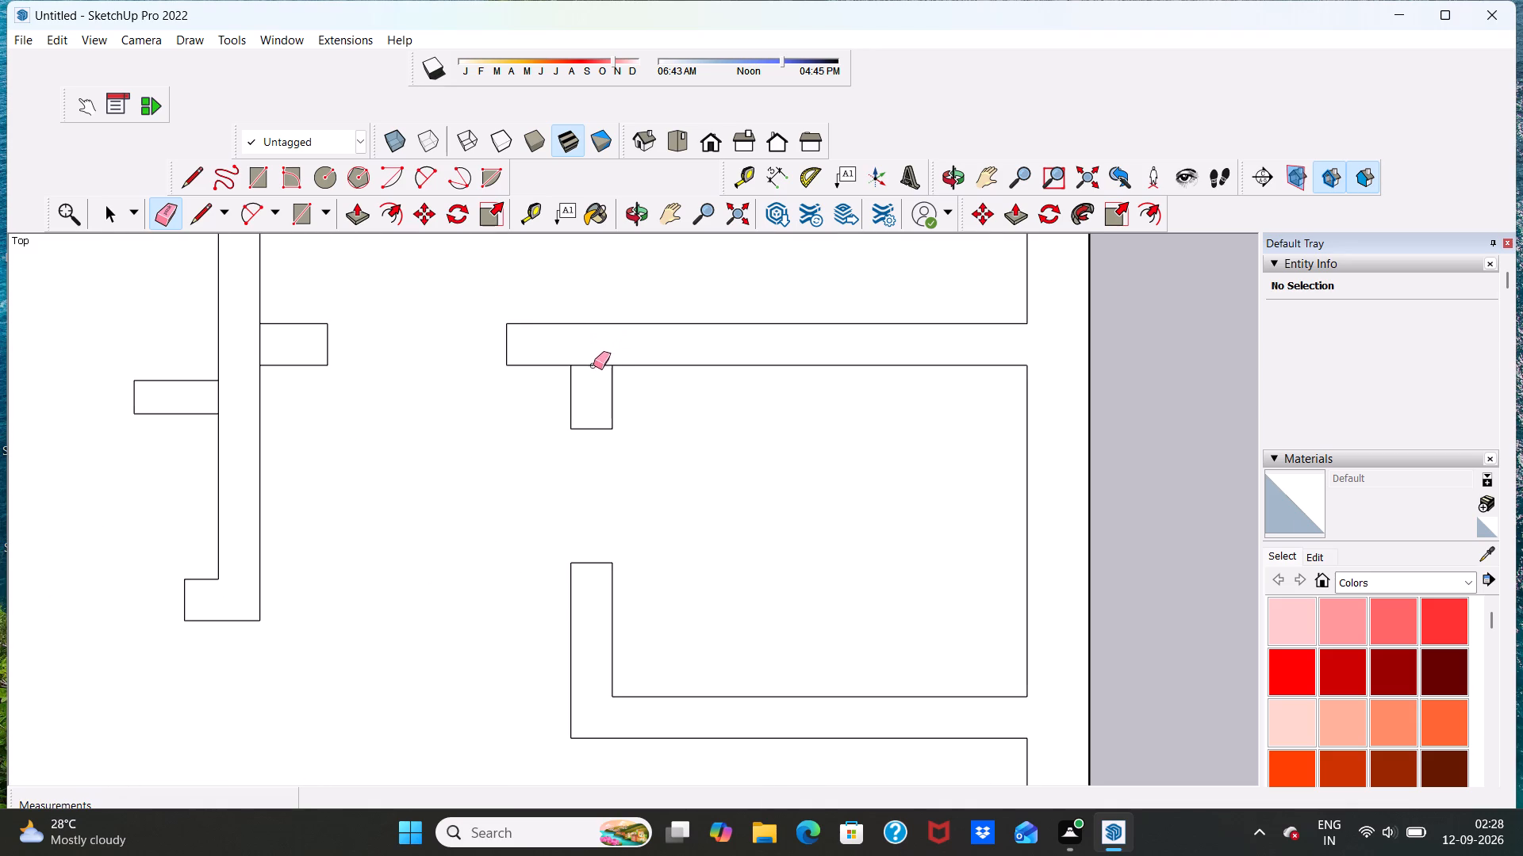
click(594, 362)
click(593, 365)
scroll(594, 365, down, 8)
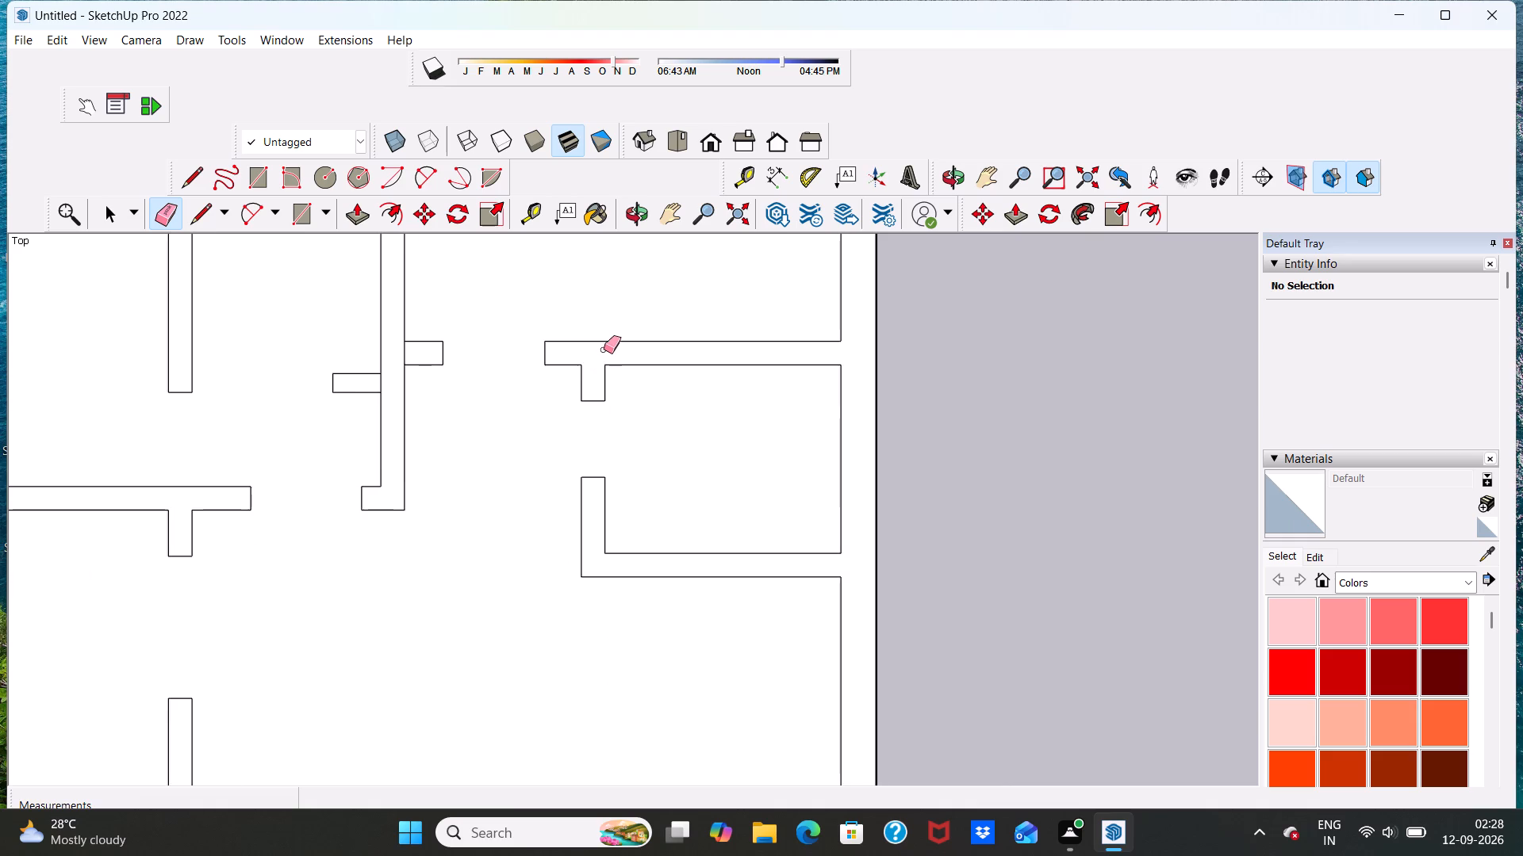
Erase the short lines where the two door stubs meet either side of the upper central vertical partition.
scroll(604, 350, down, 4)
scroll(500, 343, up, 18)
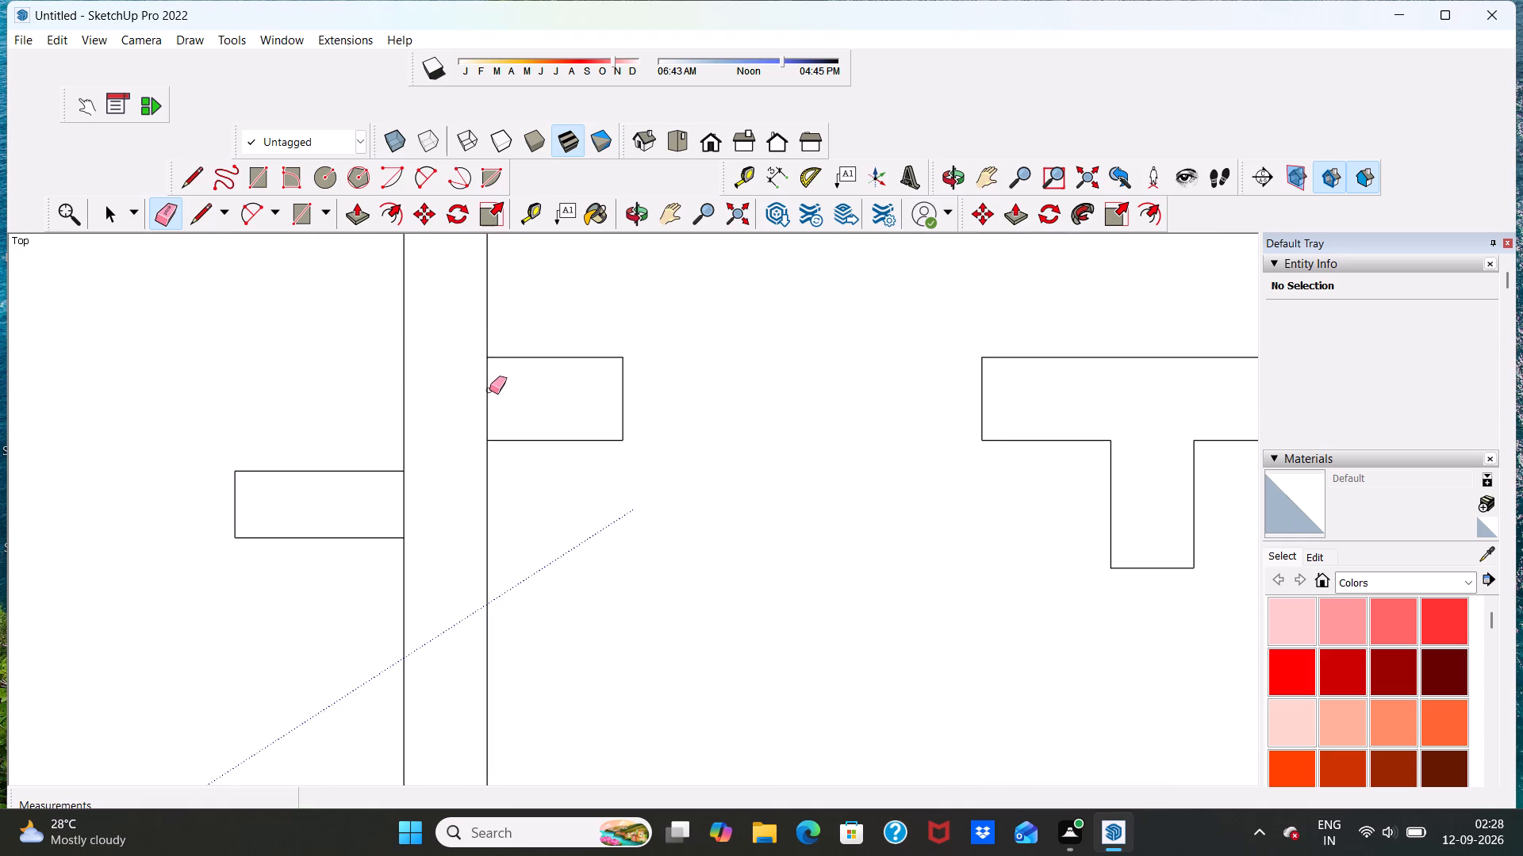
click(489, 387)
click(401, 499)
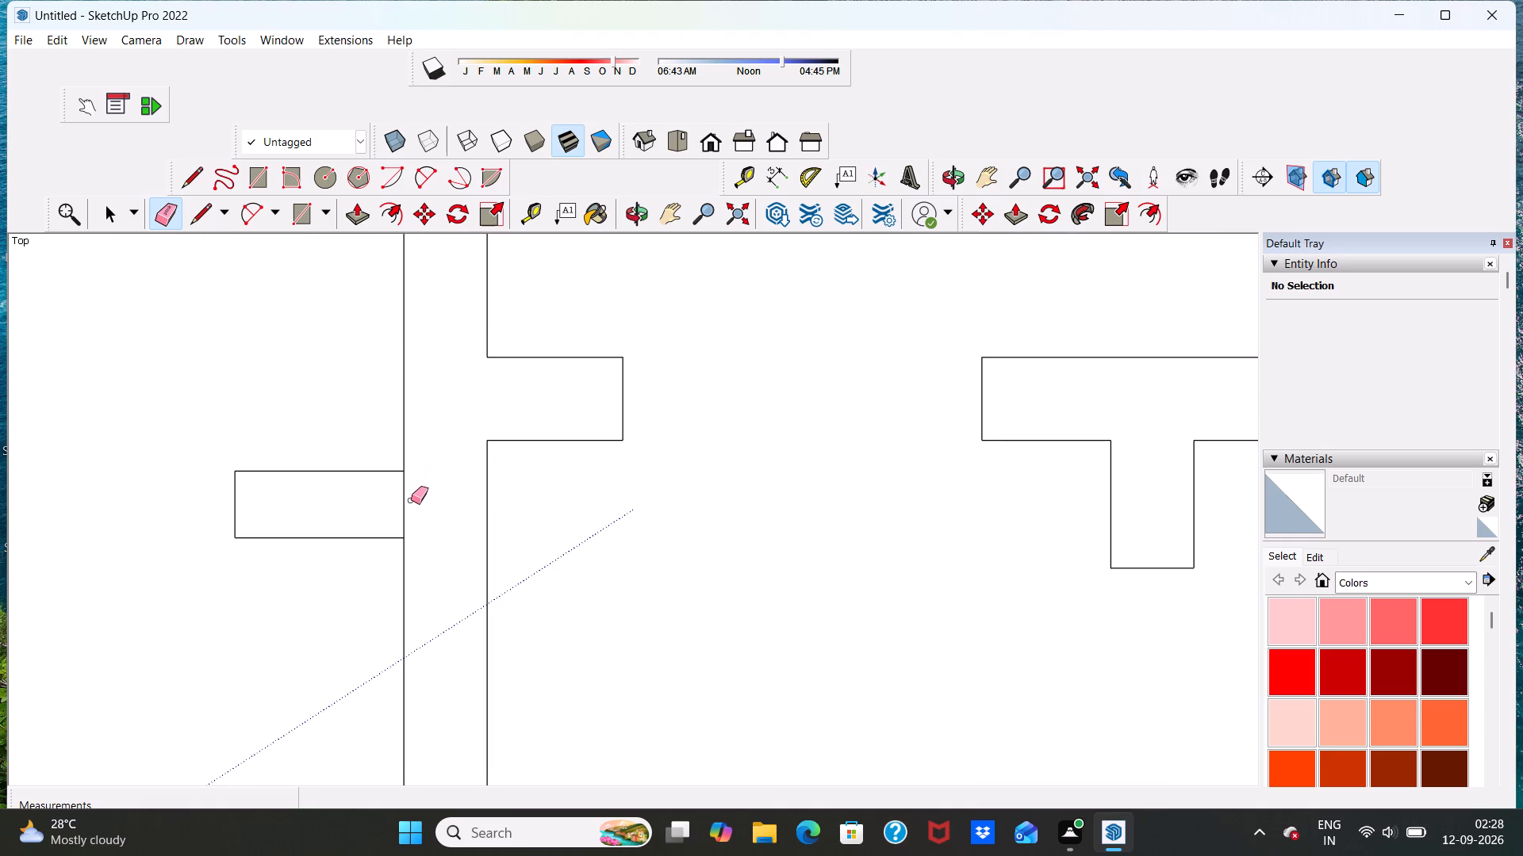
click(405, 506)
scroll(430, 481, down, 20)
scroll(430, 481, down, 6)
Erase the short lines where the two upper vertical partitions meet the top outer wall.
scroll(490, 393, up, 19)
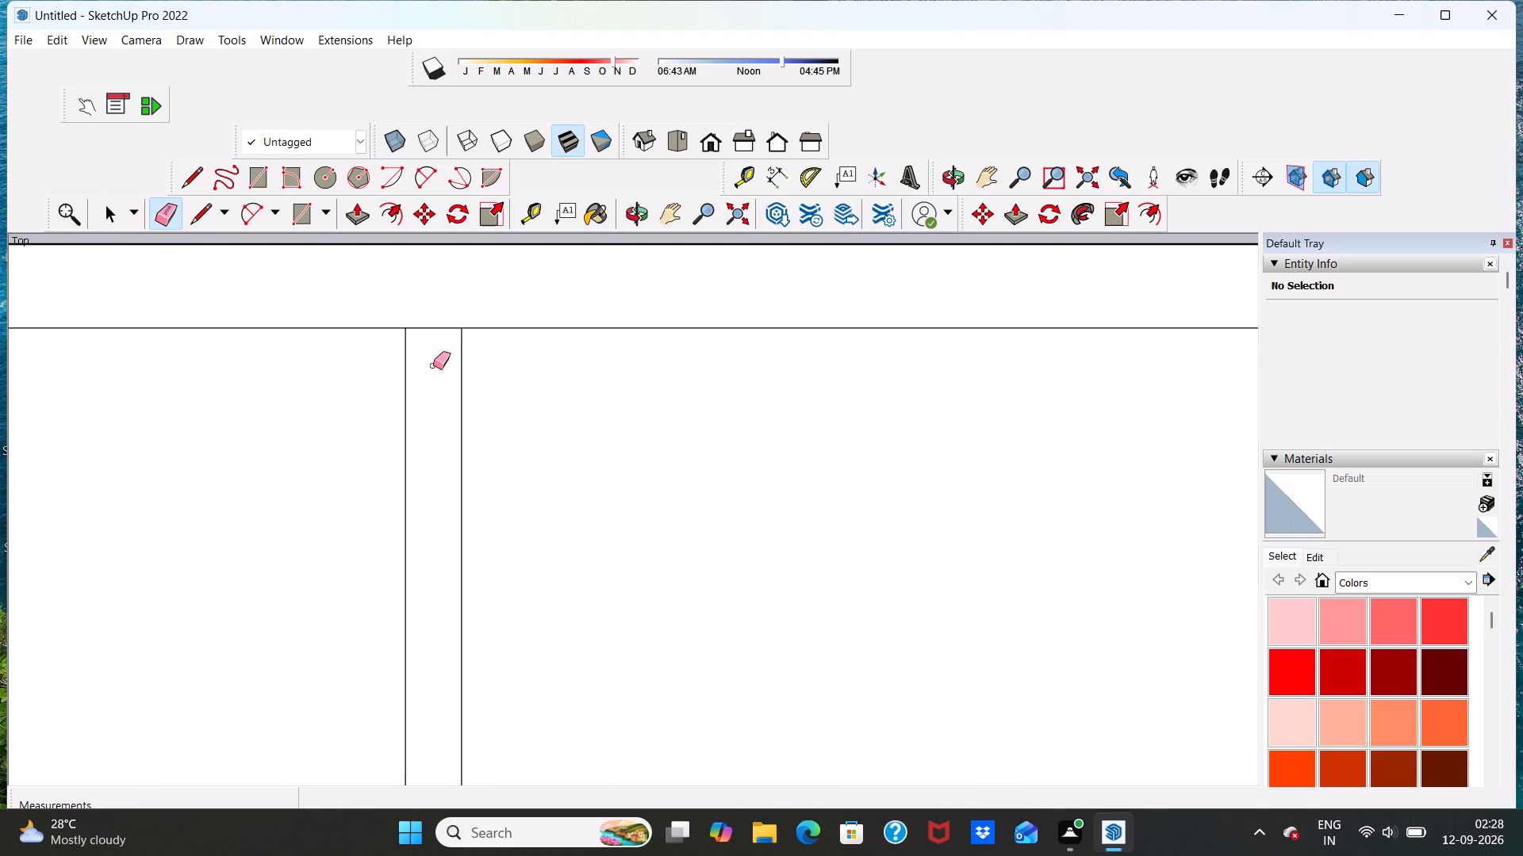
click(425, 323)
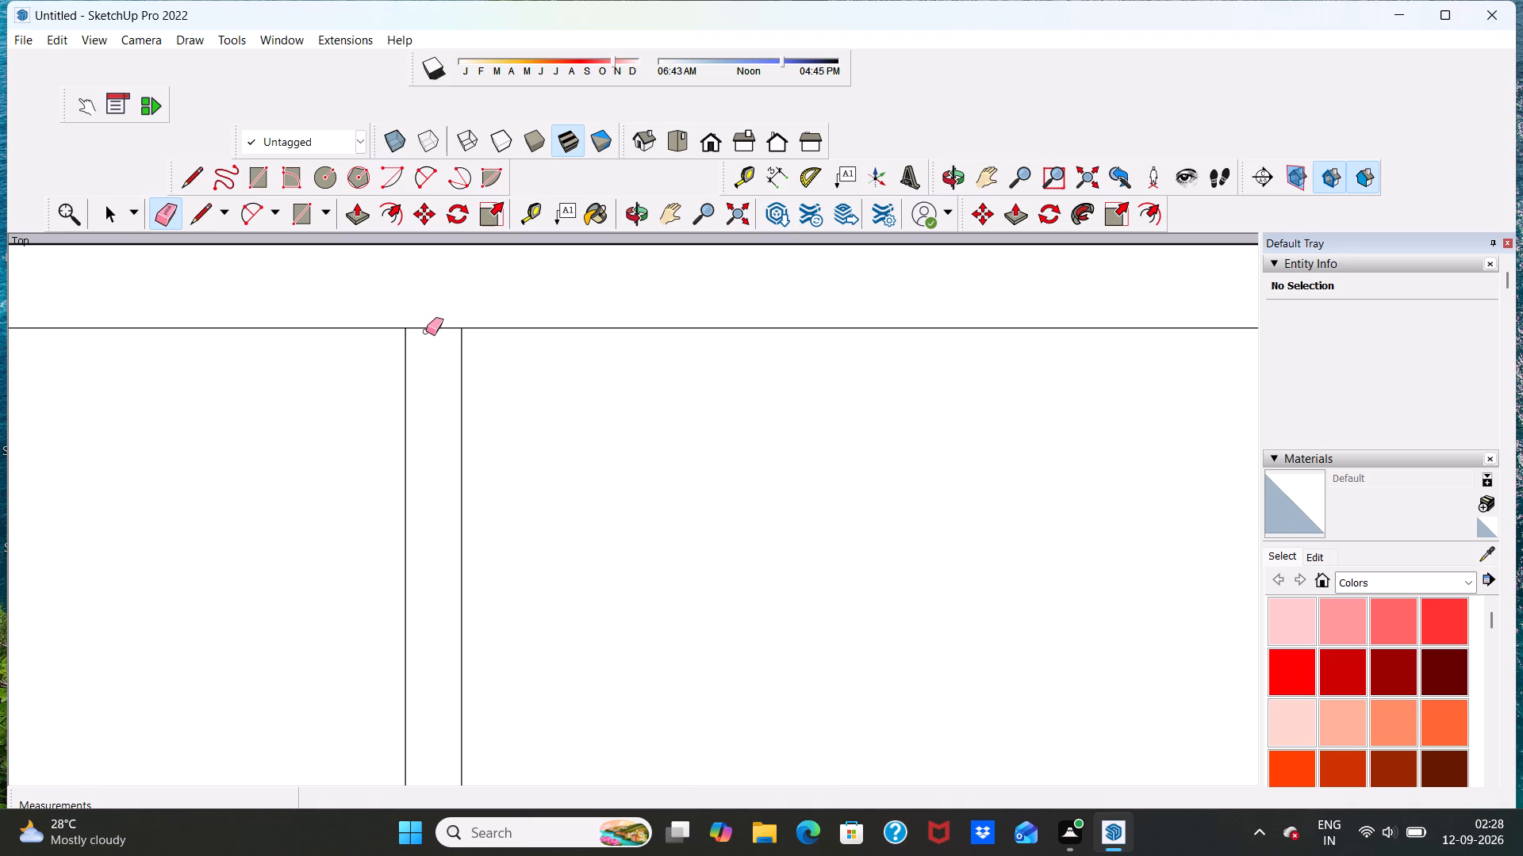
click(427, 327)
scroll(535, 332, down, 15)
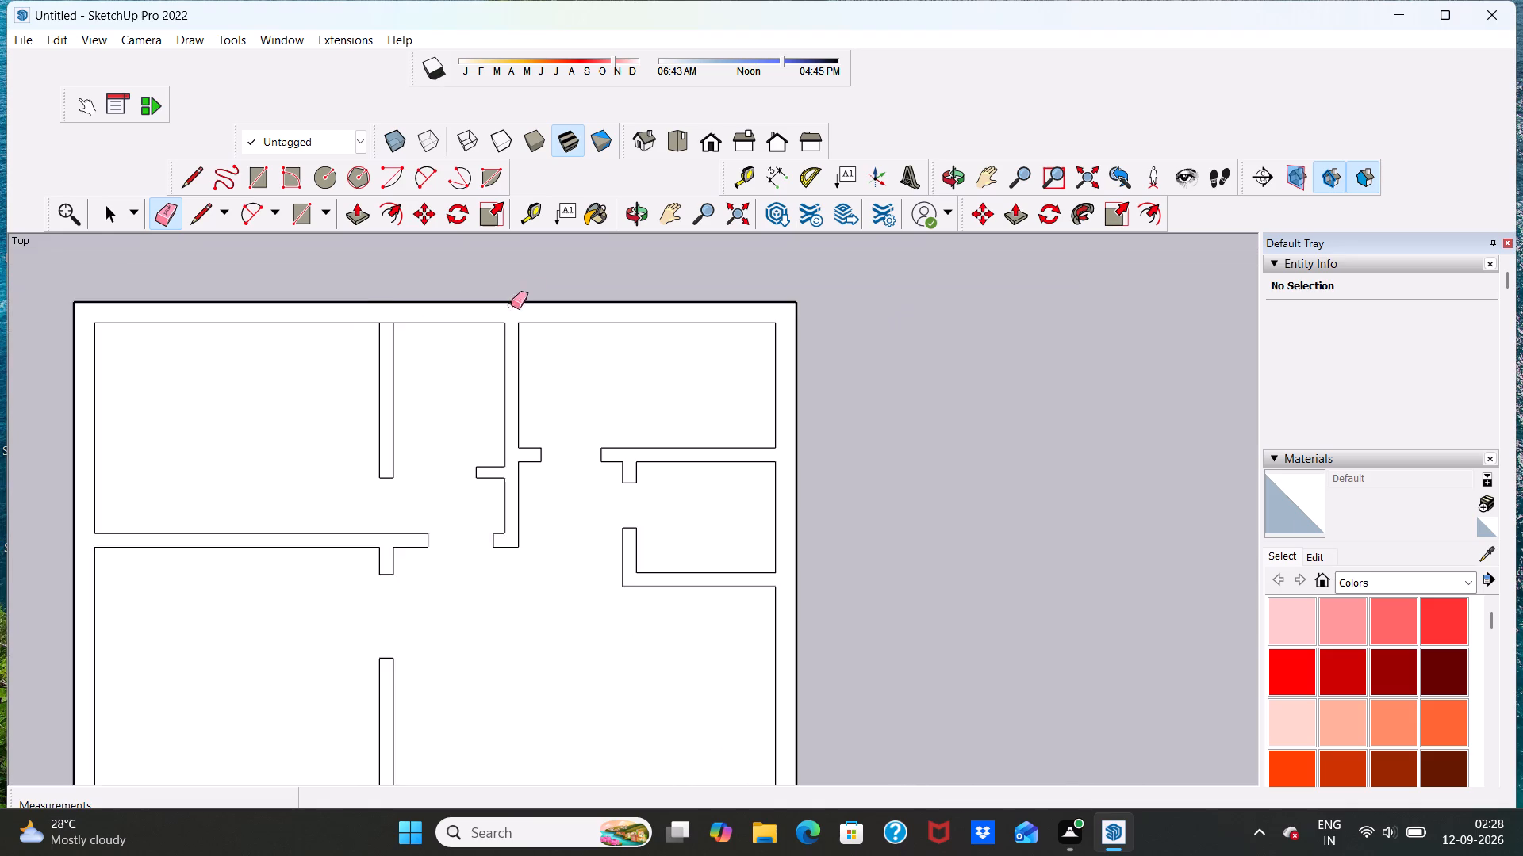
scroll(374, 304, up, 20)
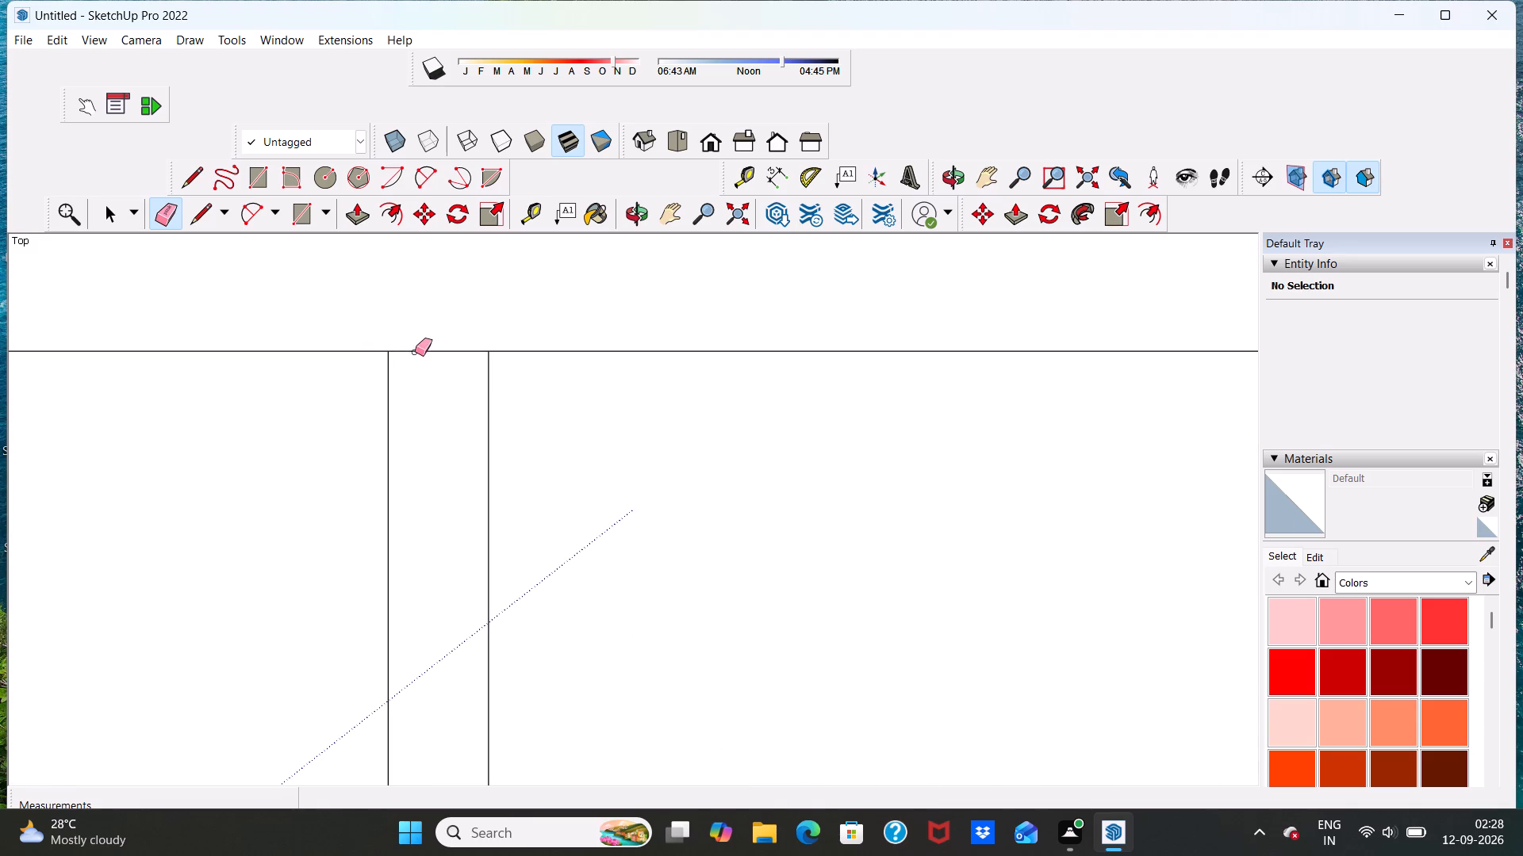
click(415, 352)
scroll(446, 334, down, 20)
scroll(446, 334, down, 6)
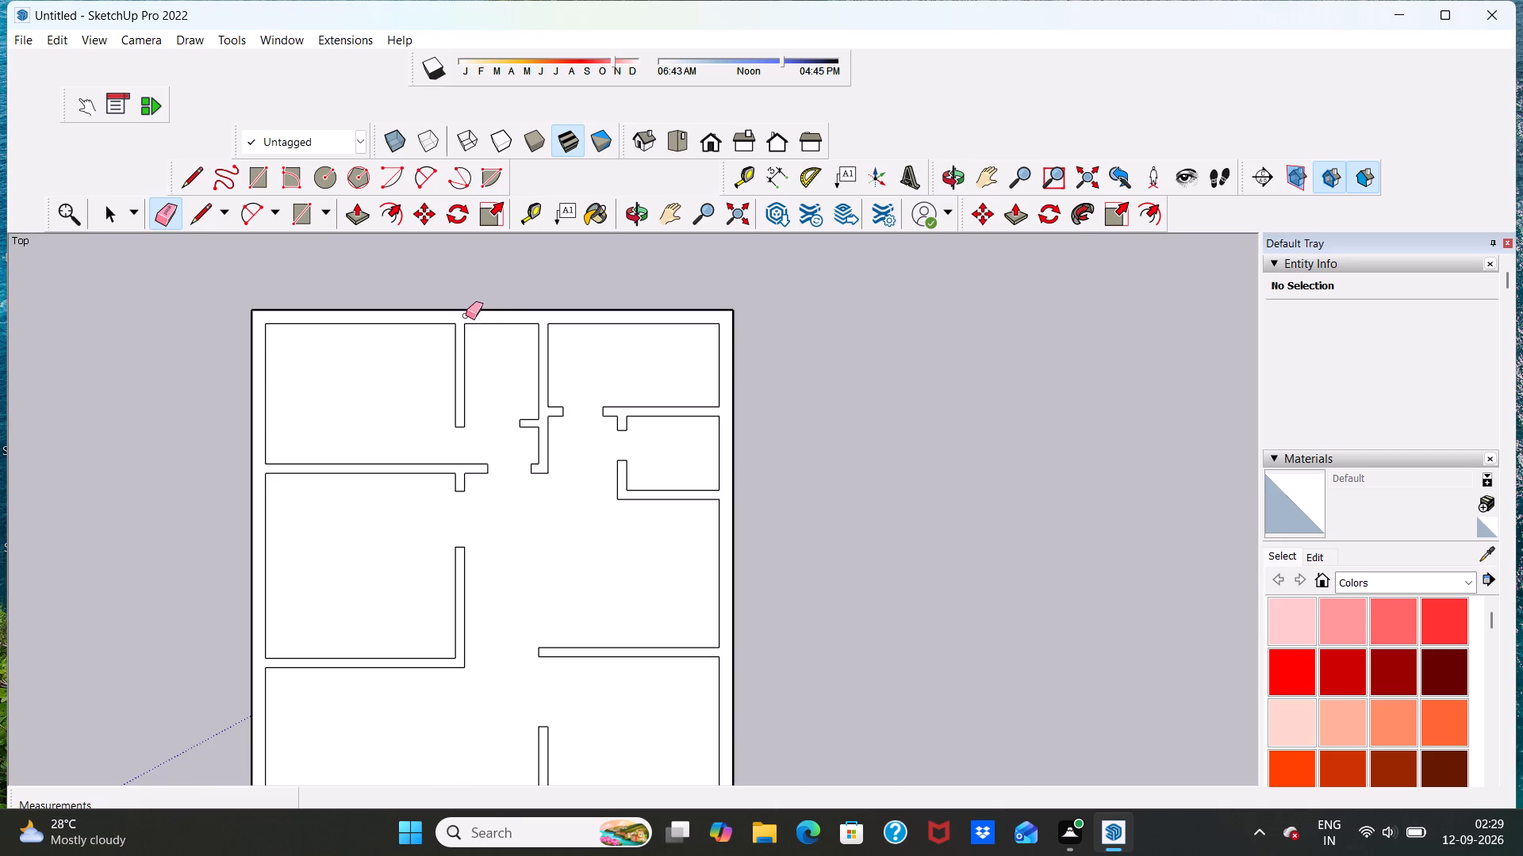
Examine the whole floor plan for leftover lines at the wall junctions and openings.
scroll(596, 391, down, 6)
scroll(669, 515, up, 3)
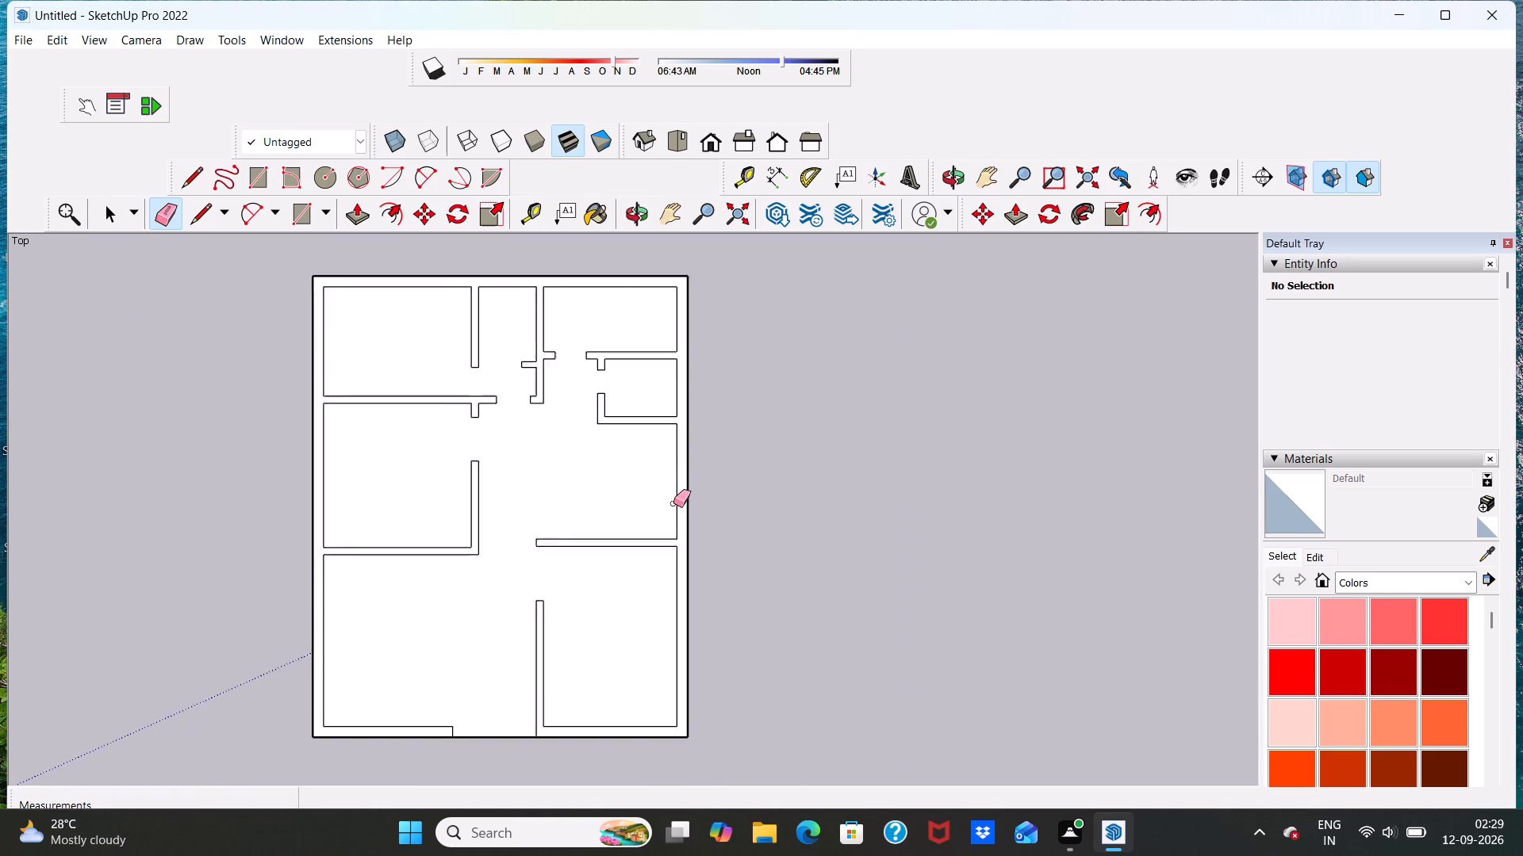
scroll(673, 503, up, 2)
scroll(676, 485, down, 7)
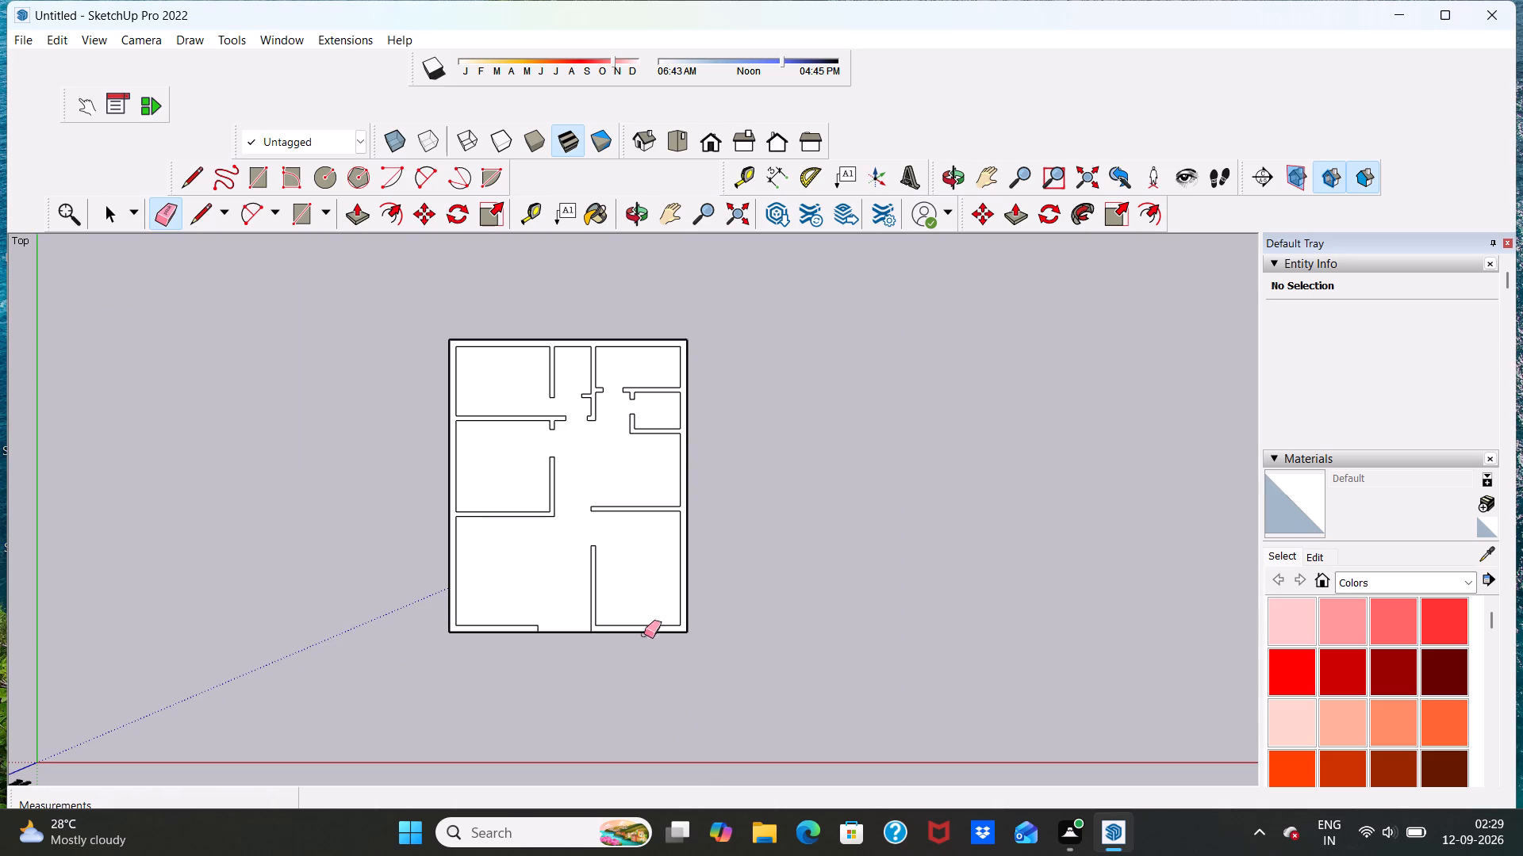
scroll(585, 674, up, 6)
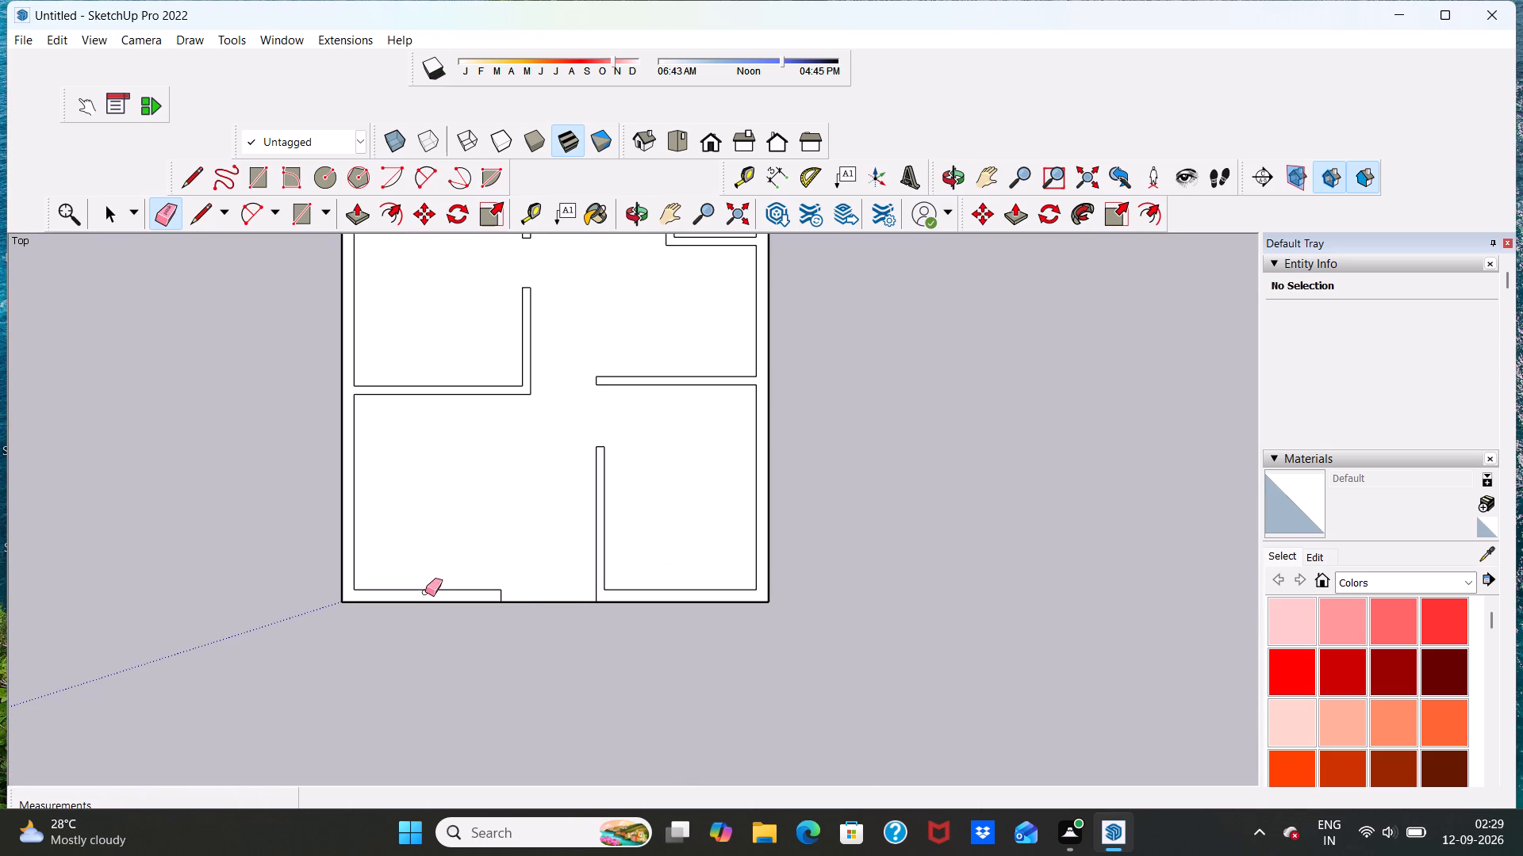
scroll(552, 554, down, 10)
scroll(684, 510, up, 8)
scroll(658, 501, down, 7)
scroll(647, 411, up, 4)
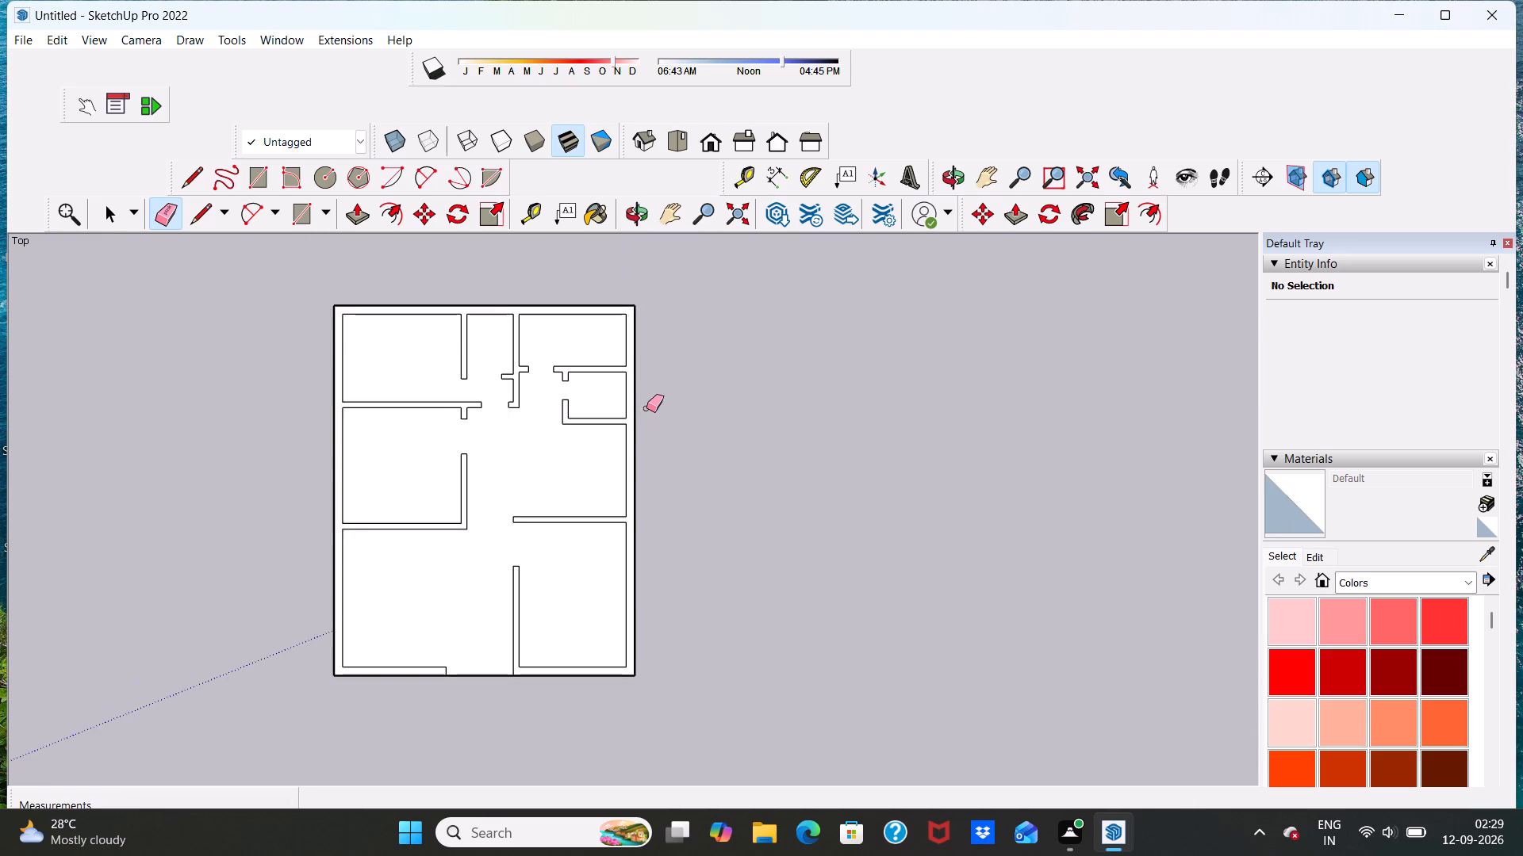
scroll(646, 408, up, 4)
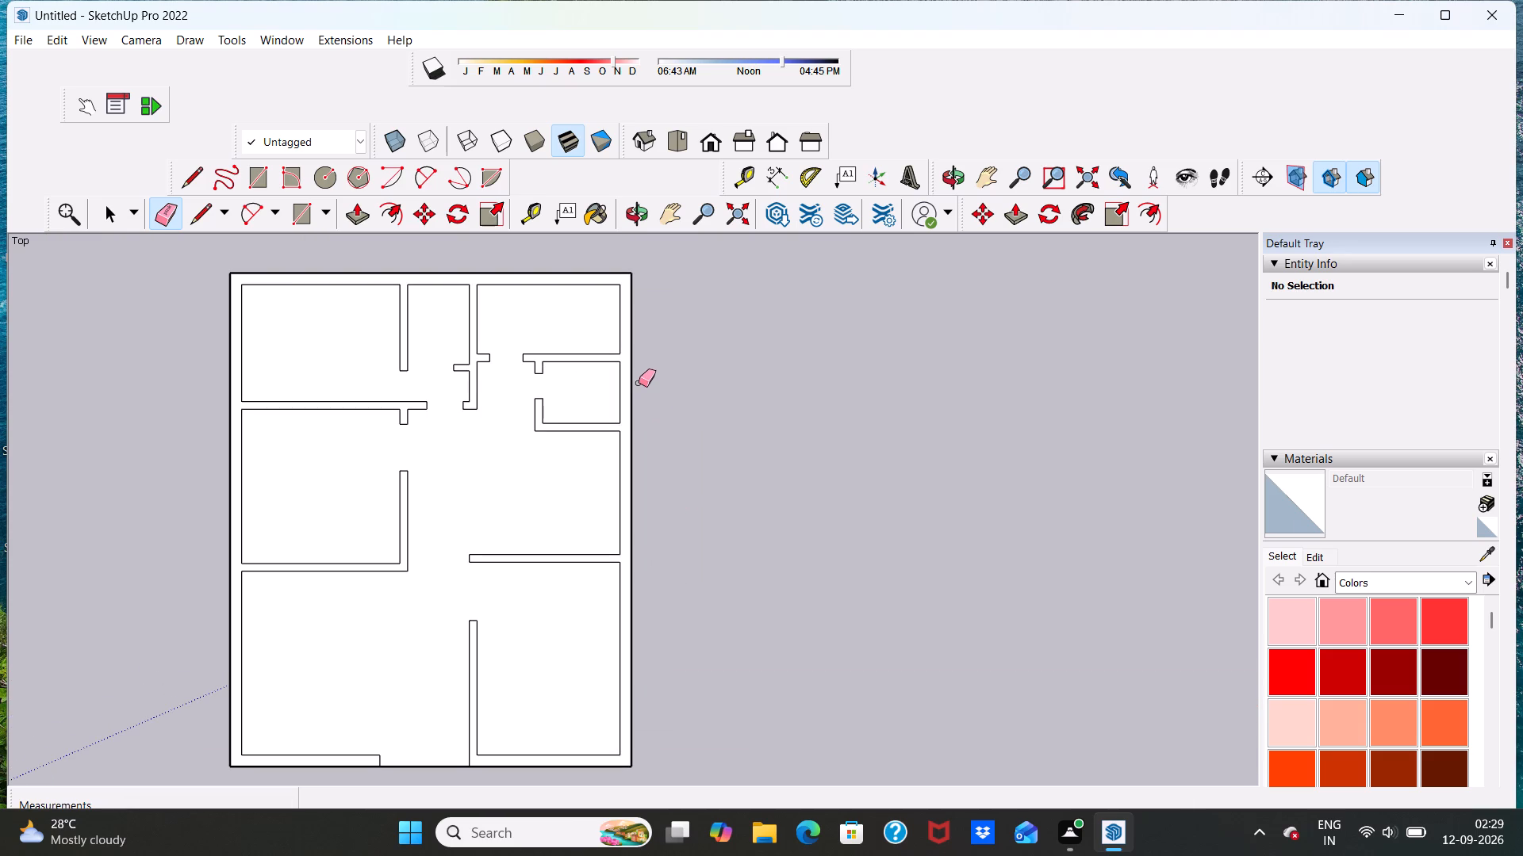
key(space)
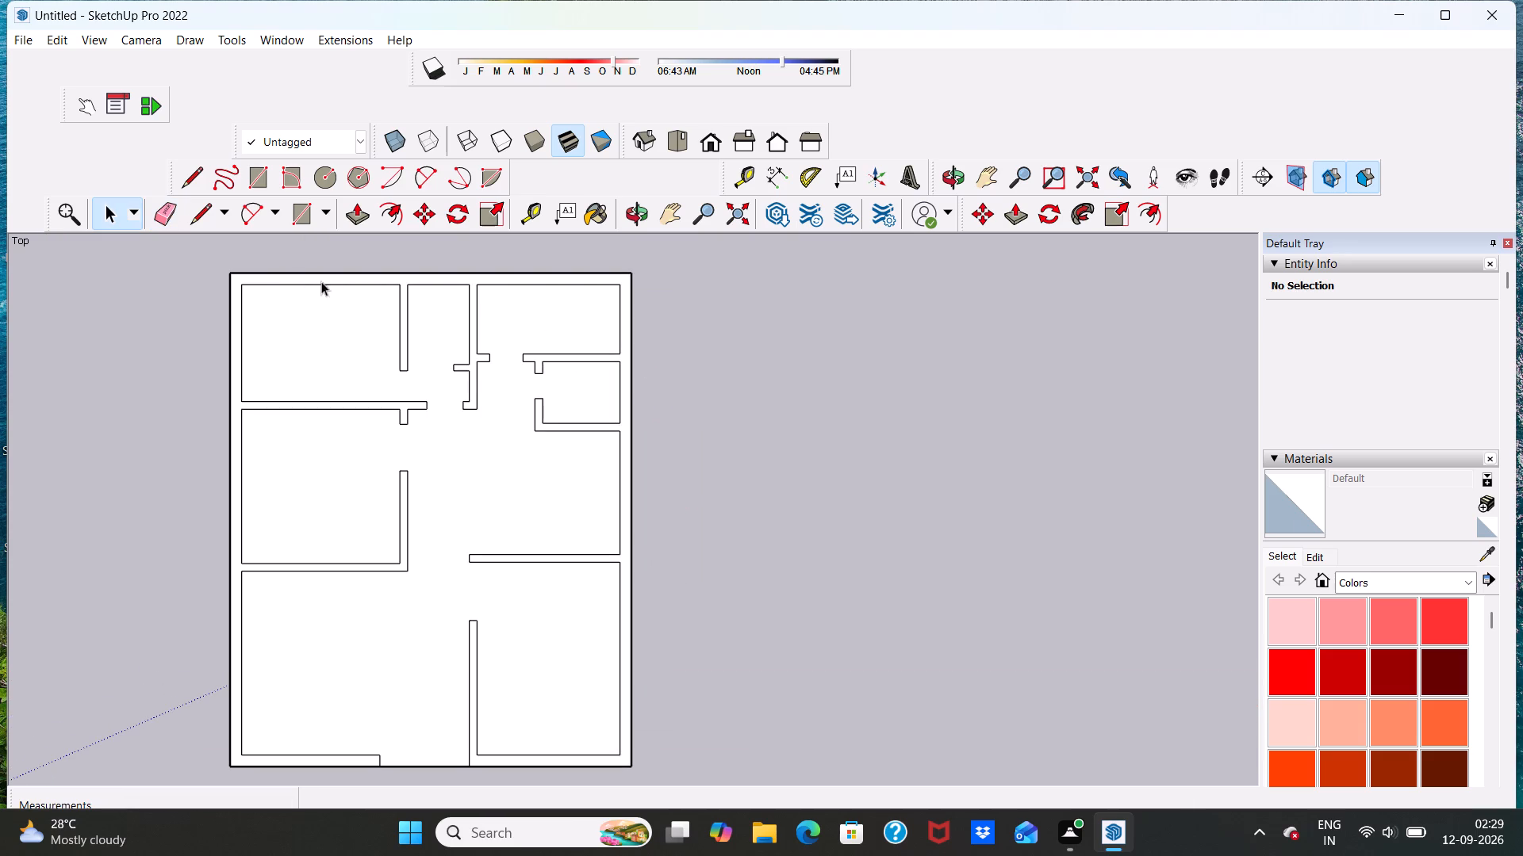
scroll(512, 396, down, 10)
scroll(525, 545, up, 6)
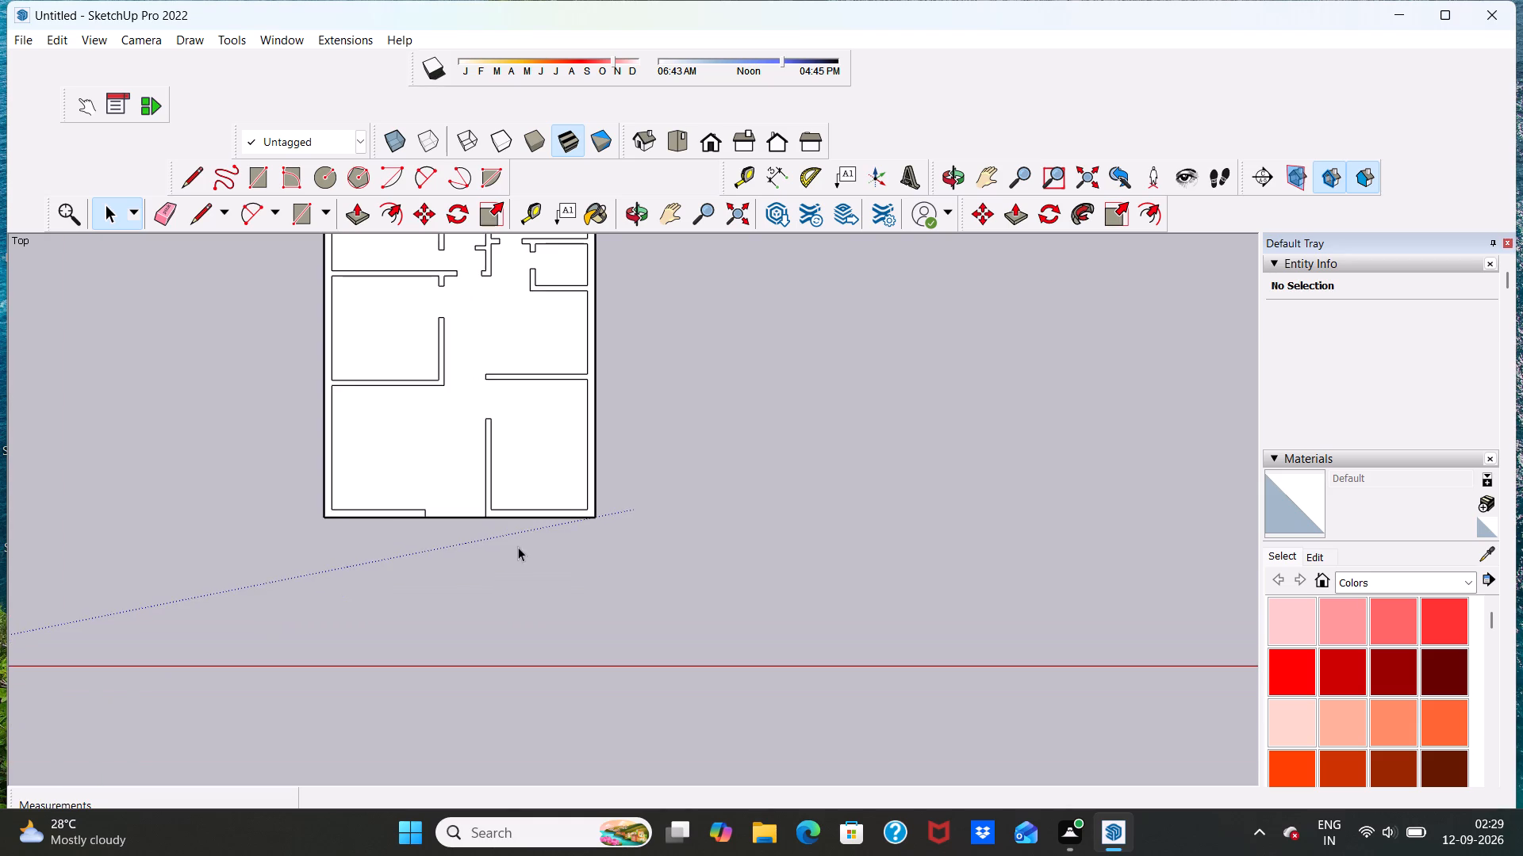
scroll(514, 389, down, 7)
scroll(516, 318, up, 11)
scroll(515, 319, down, 11)
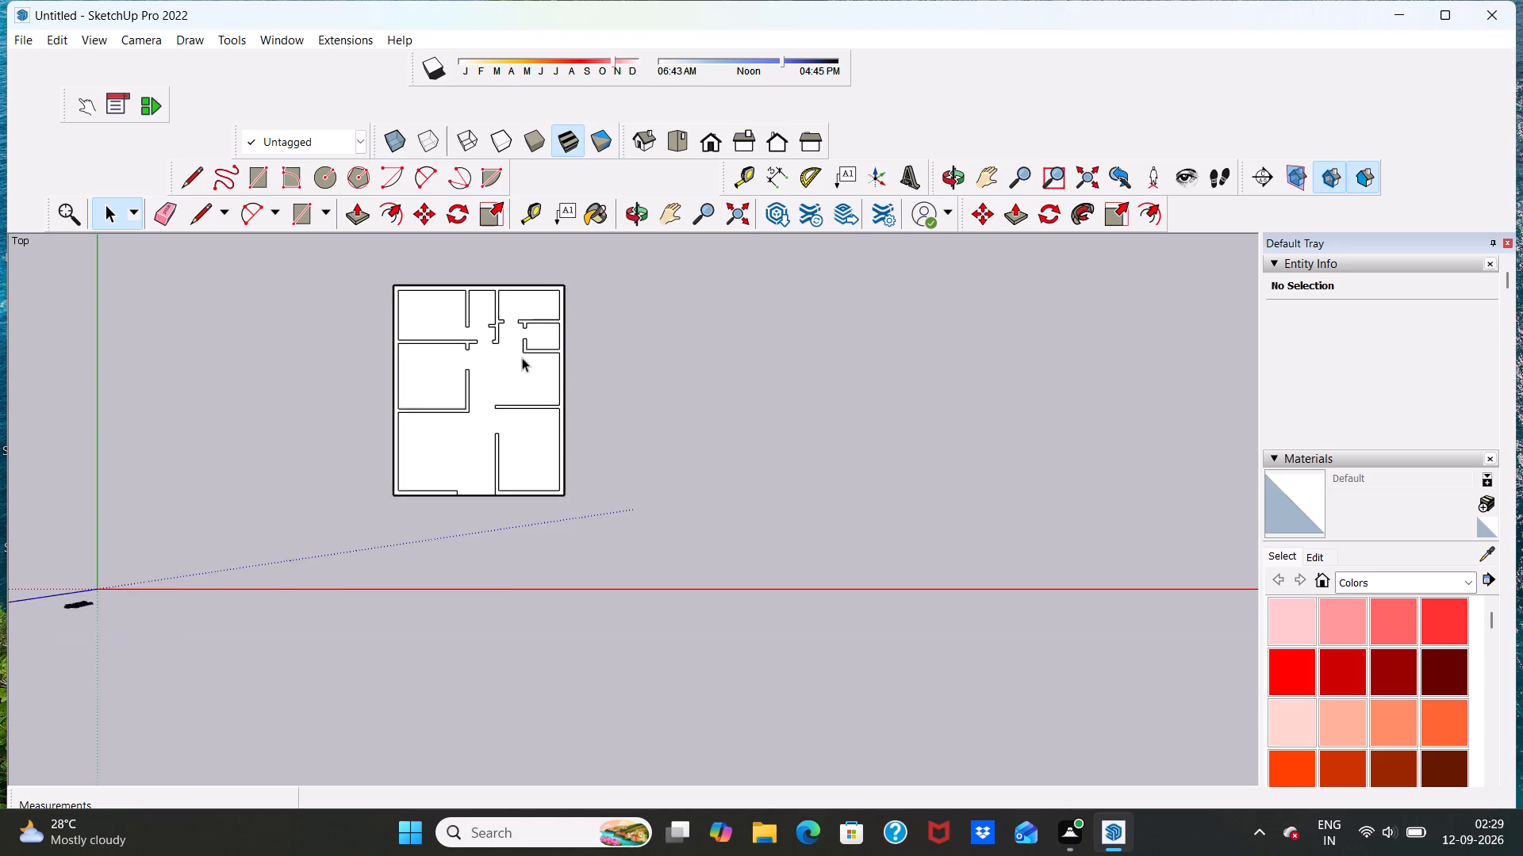
scroll(537, 303, up, 10)
scroll(536, 300, down, 6)
scroll(535, 301, up, 4)
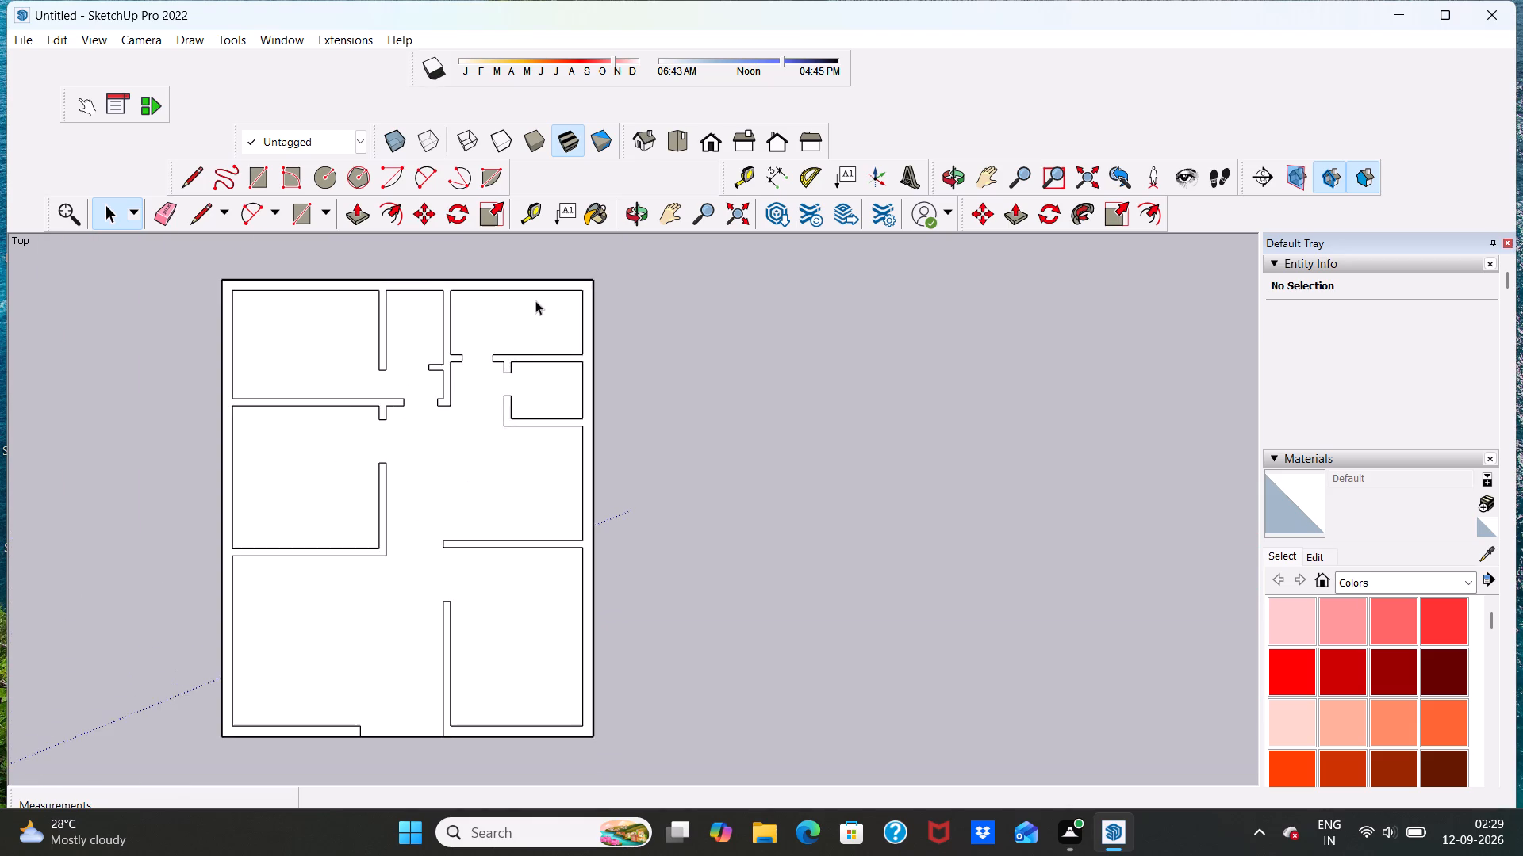
scroll(535, 303, down, 5)
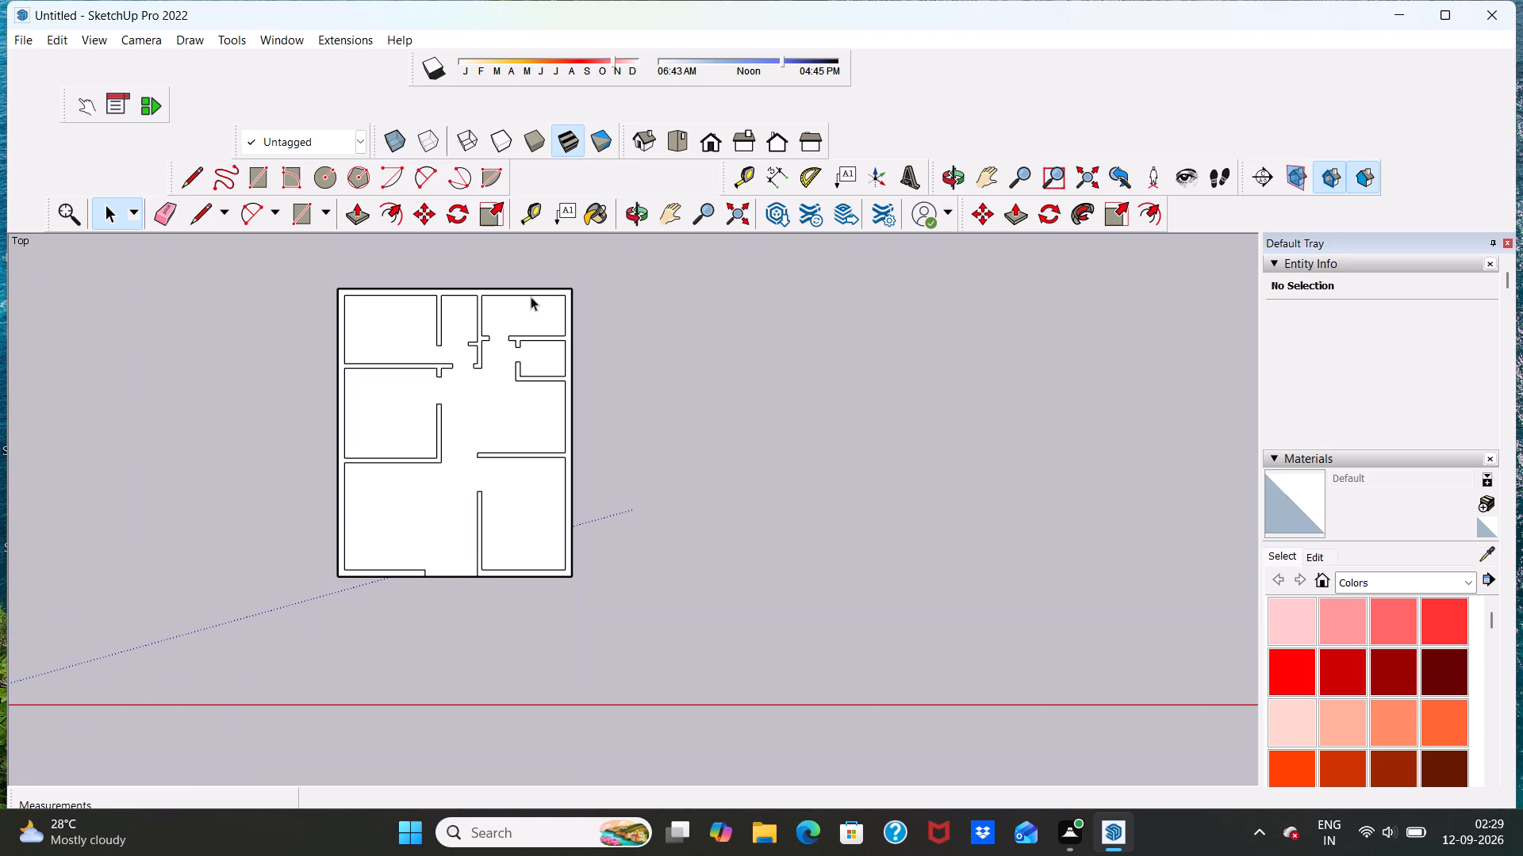
Save the model in the Documents folder as a SketchUp file named pallavi.
key(ctrl+s)
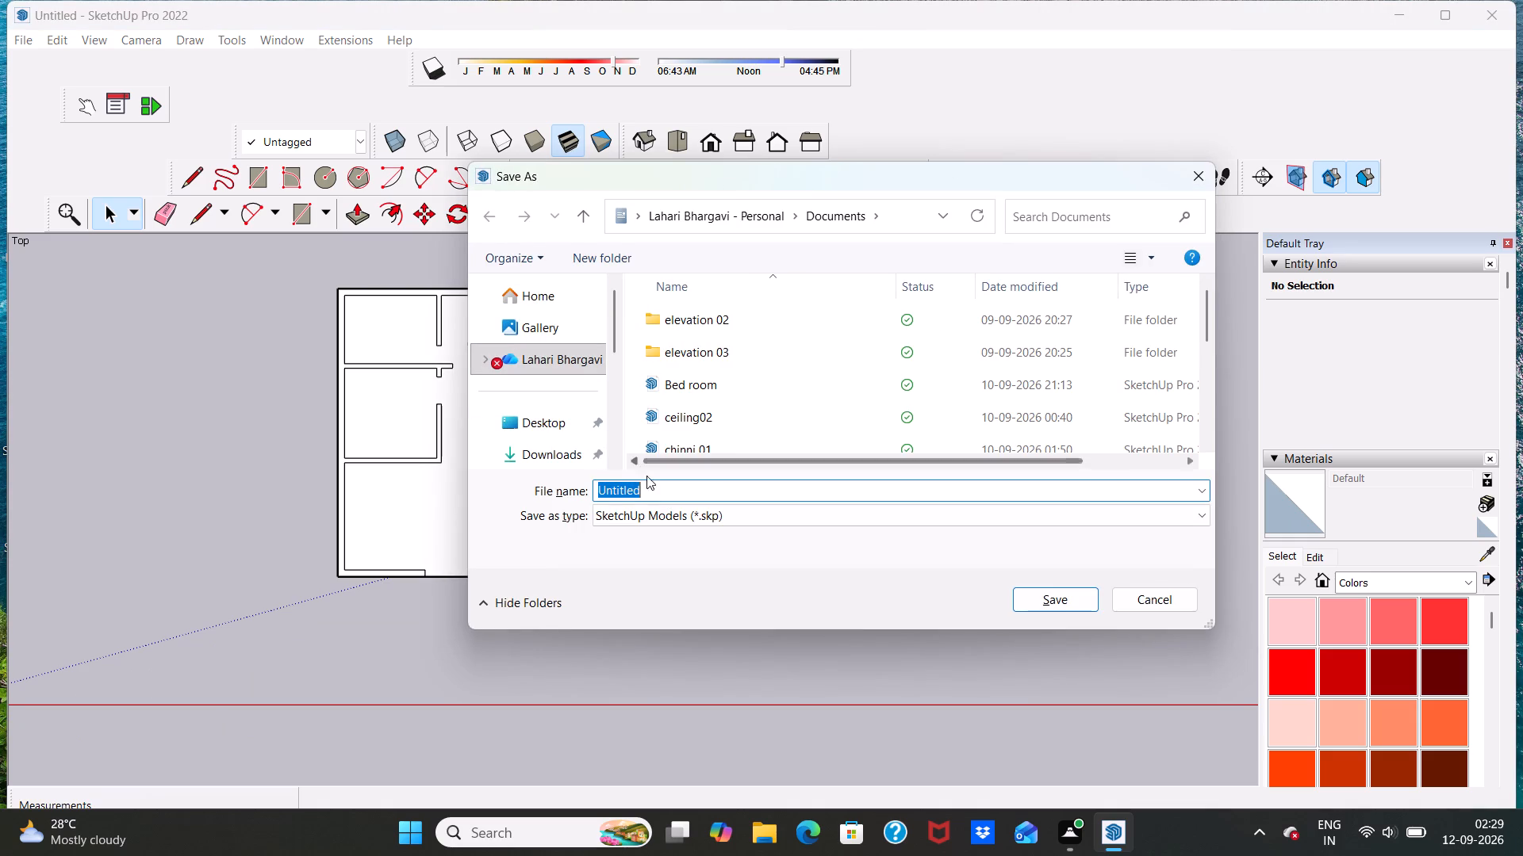
click(651, 493)
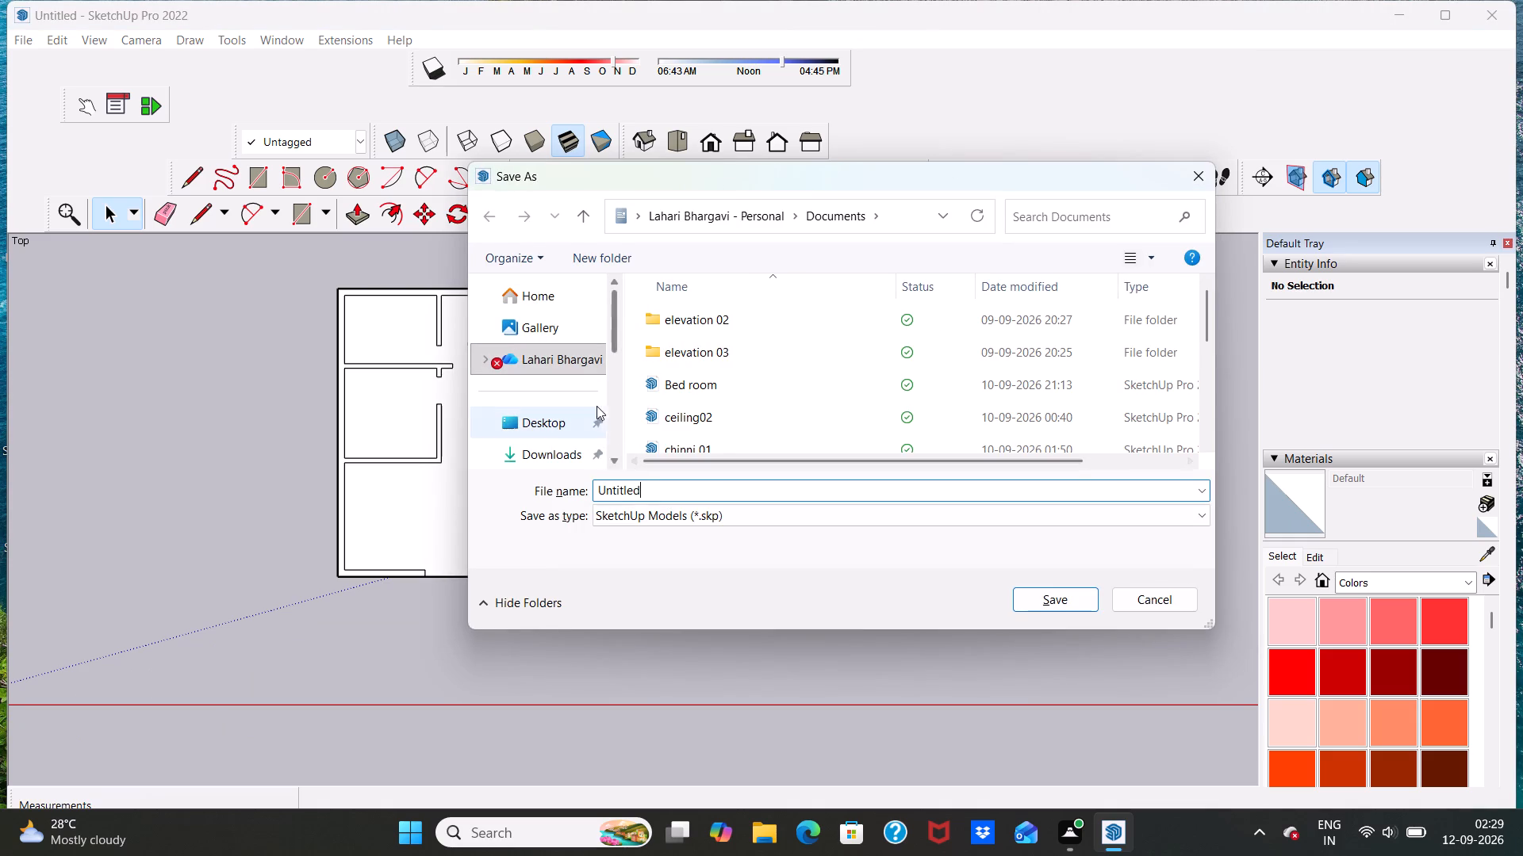
key(BackSpace)
key(BackSpace)
key(BackSpace)
key(BackSpace)
key(BackSpace)
key(BackSpace)
key(BackSpace)
key(BackSpace)
key(BackSpace)
key(BackSpace)
key(BackSpace)
key(BackSpace)
key(BackSpace)
key(BackSpace)
key(BackSpace)
key(BackSpace)
key(BackSpace)
key(BackSpace)
key(BackSpace)
key(BackSpace)
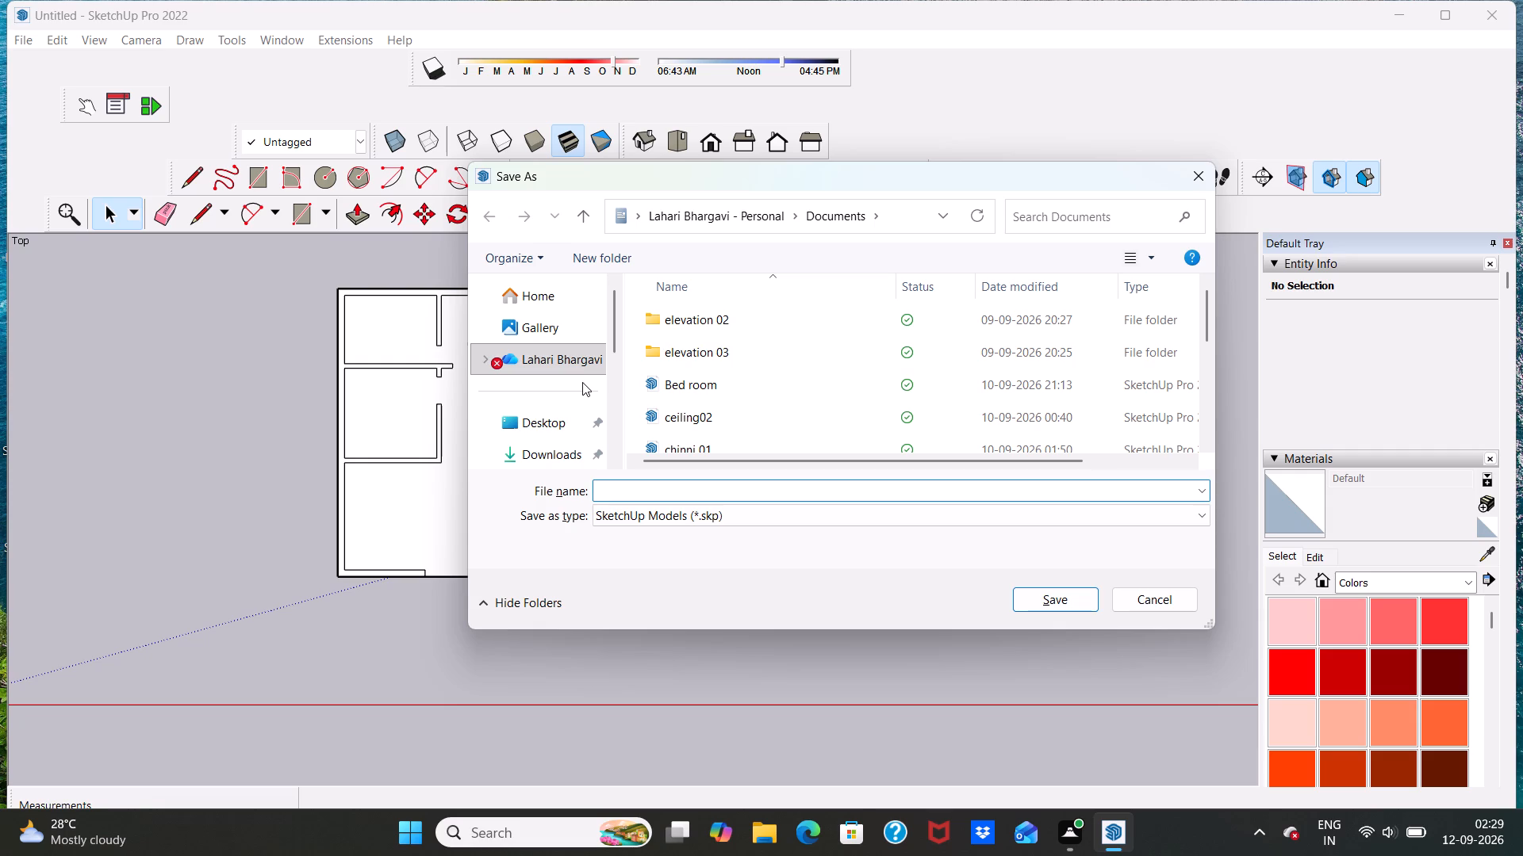
text(pallavi)
key(space)
click(1042, 599)
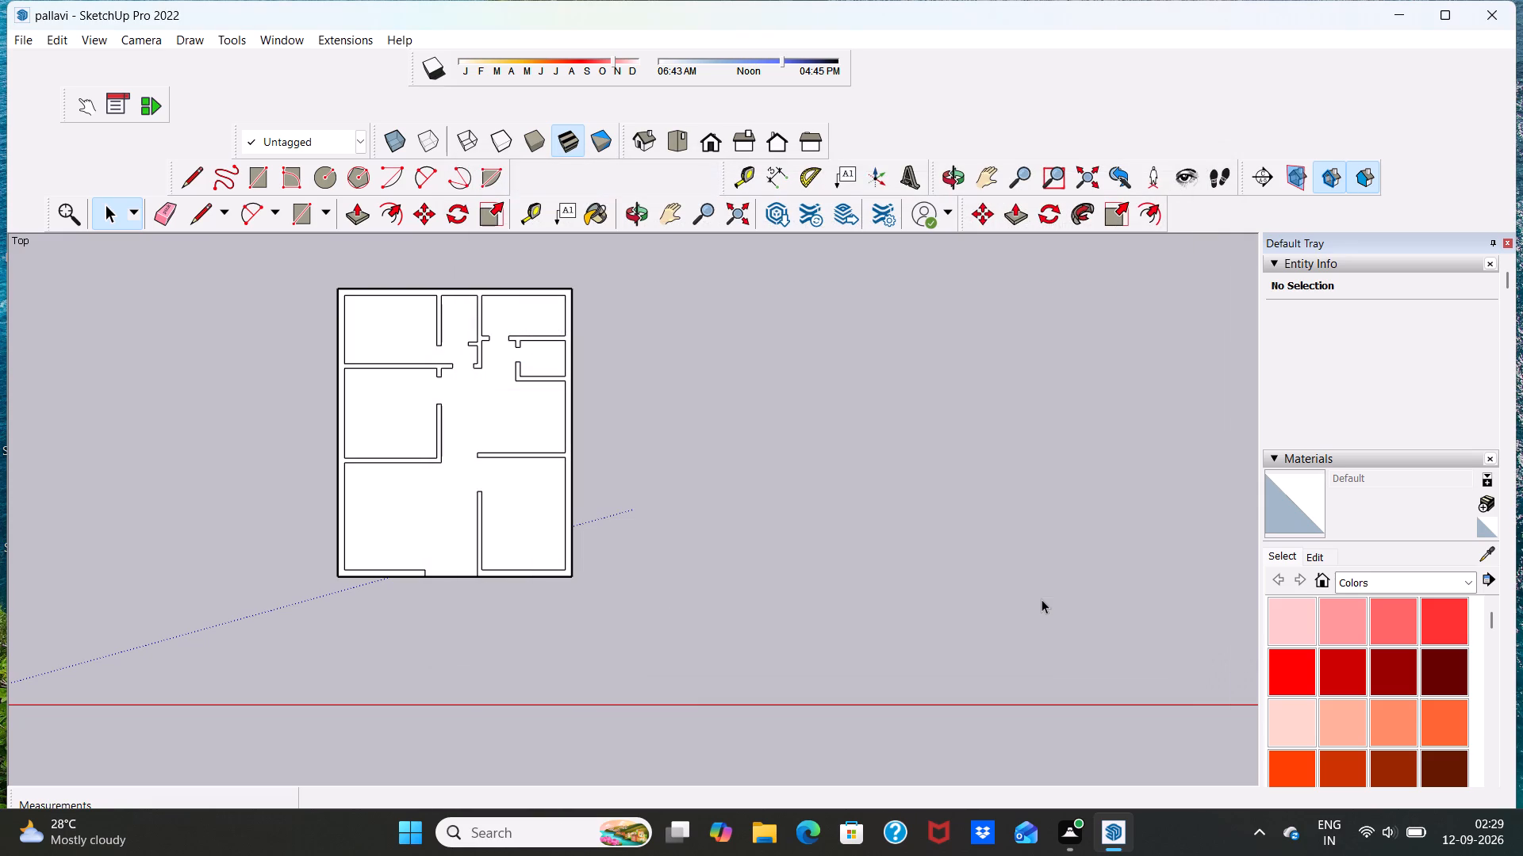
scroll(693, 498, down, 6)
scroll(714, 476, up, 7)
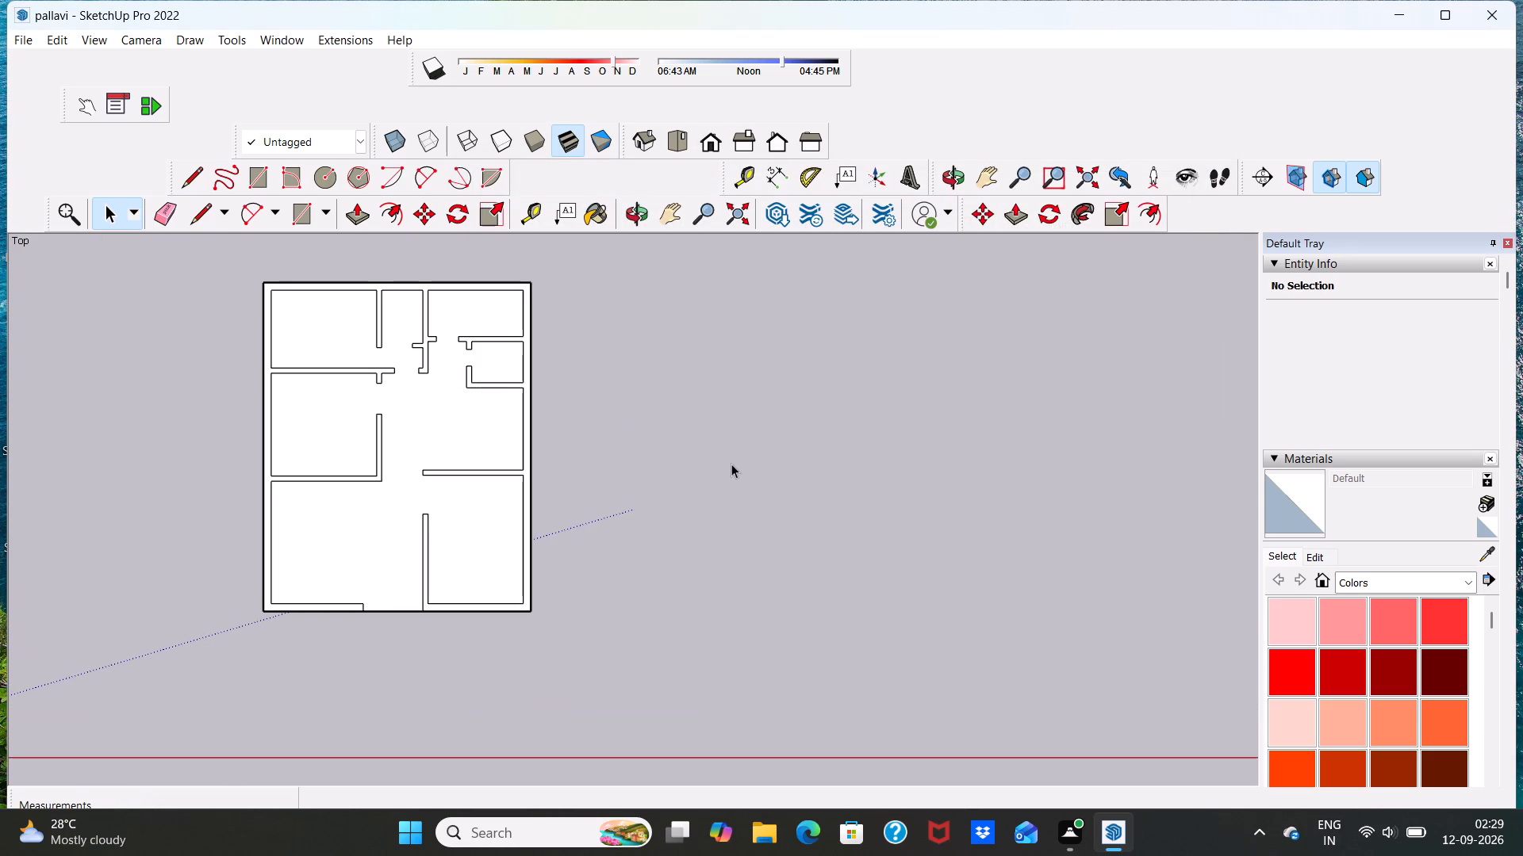
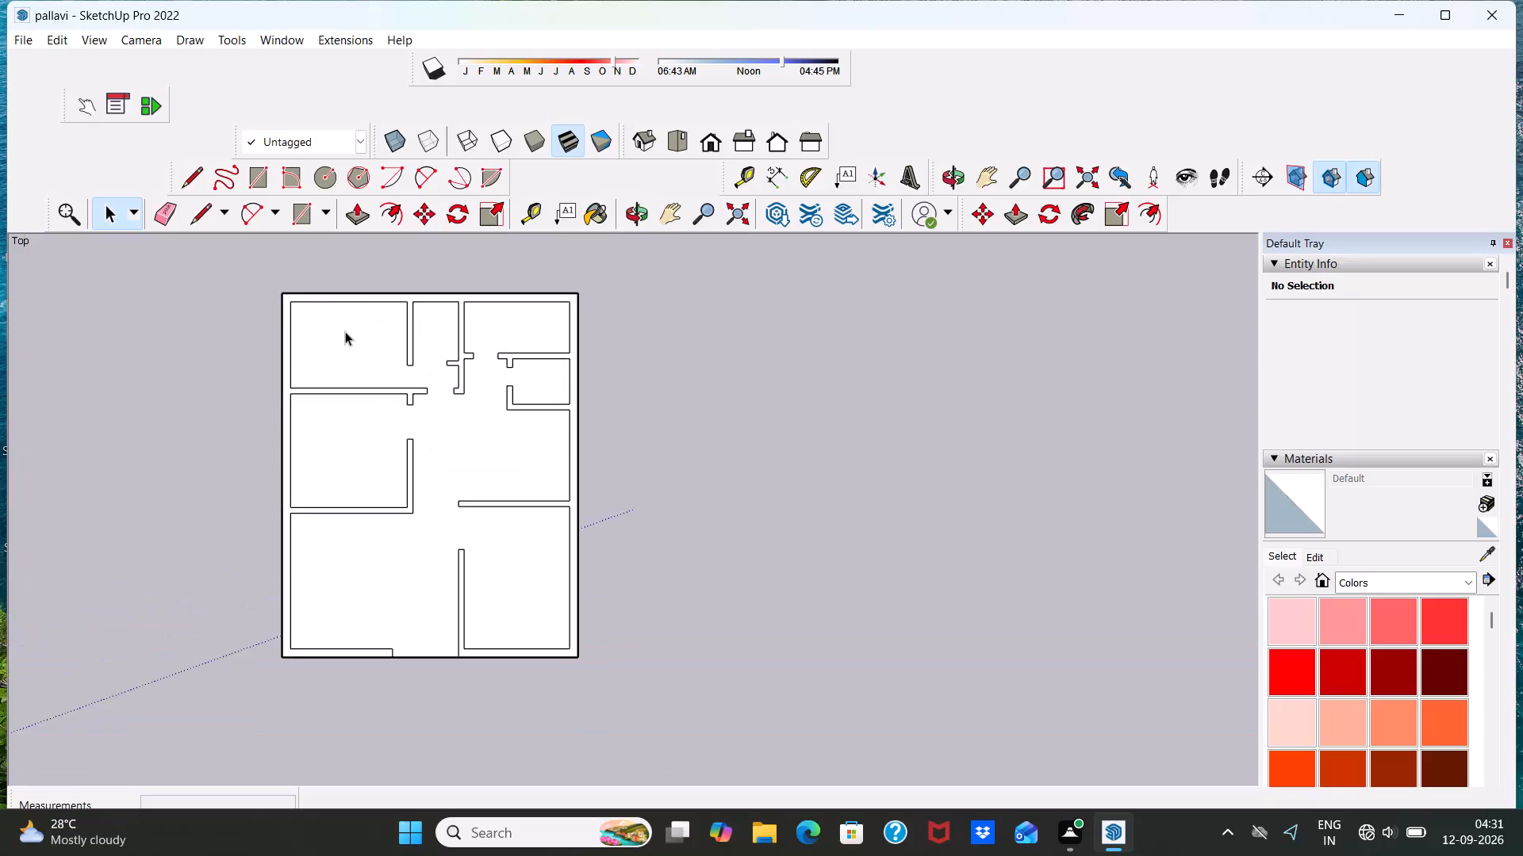
Examine the floor plan from tilted viewing angles and return to the top view.
scroll(350, 325, down, 9)
scroll(351, 304, up, 7)
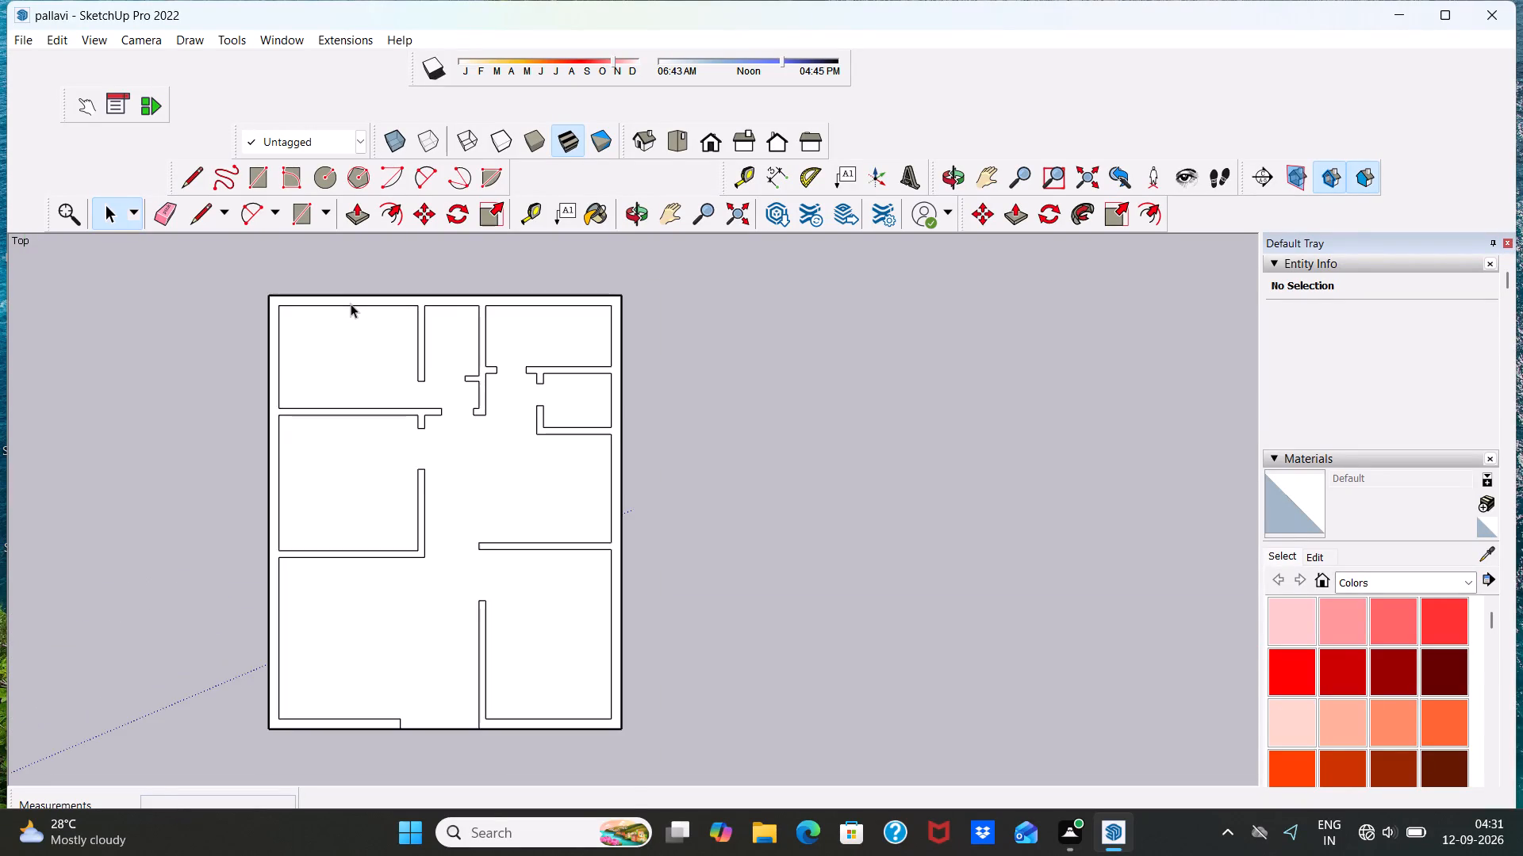
scroll(351, 304, down, 6)
scroll(415, 433, down, 1)
middle_drag(415, 441, 415, 426)
scroll(415, 441, up, 1)
scroll(415, 426, down, 3)
middle_drag(388, 562, 498, 231)
scroll(498, 231, down, 1)
scroll(113, 718, up, 1)
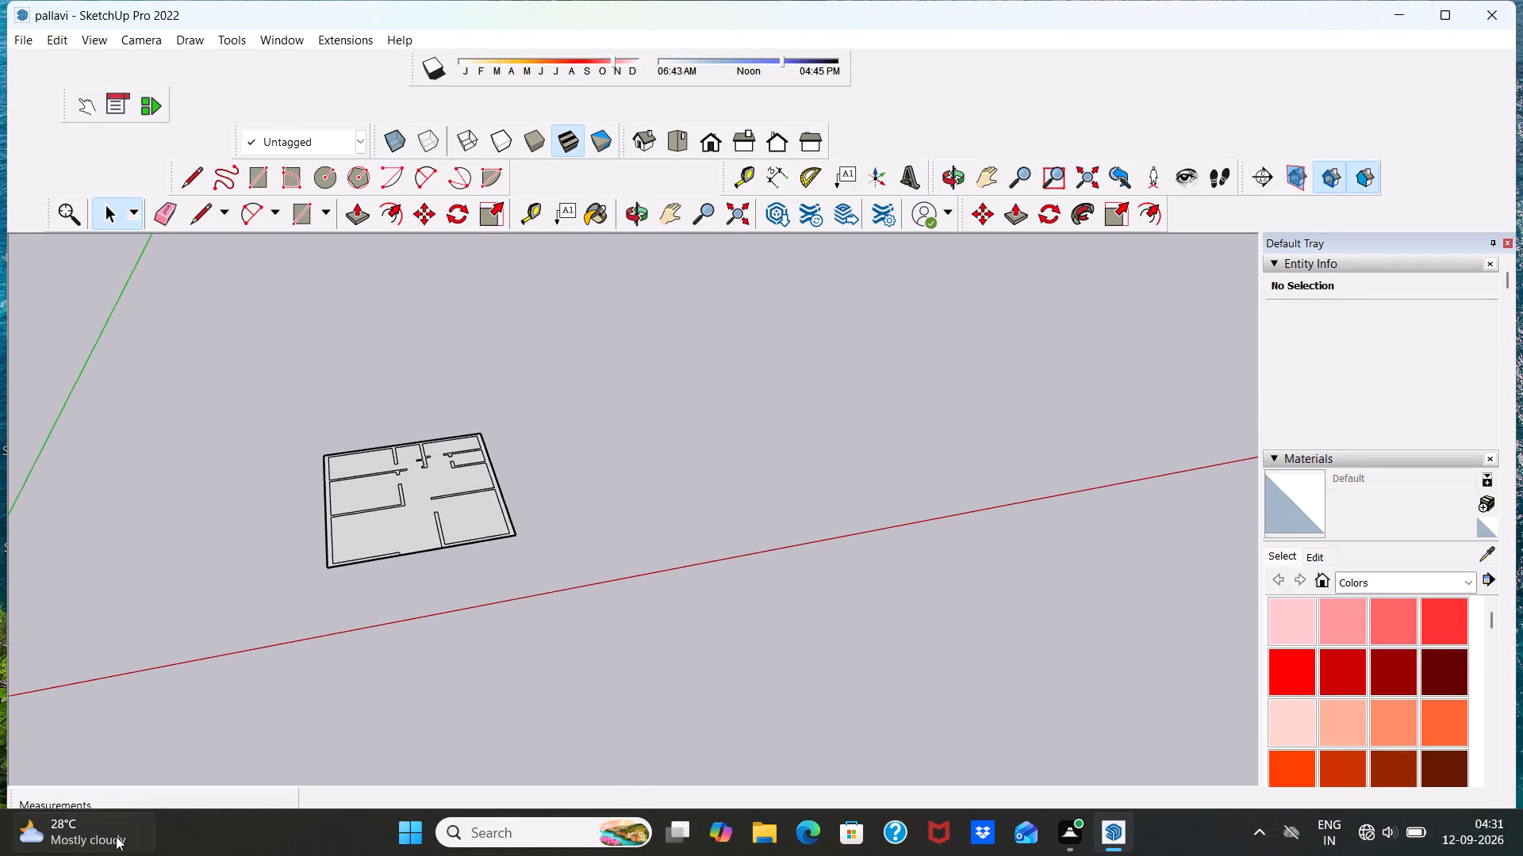
scroll(116, 836, up, 1)
middle_drag(116, 836, 45, 525)
middle_drag(793, 855, 504, 406)
scroll(587, 704, up, 1)
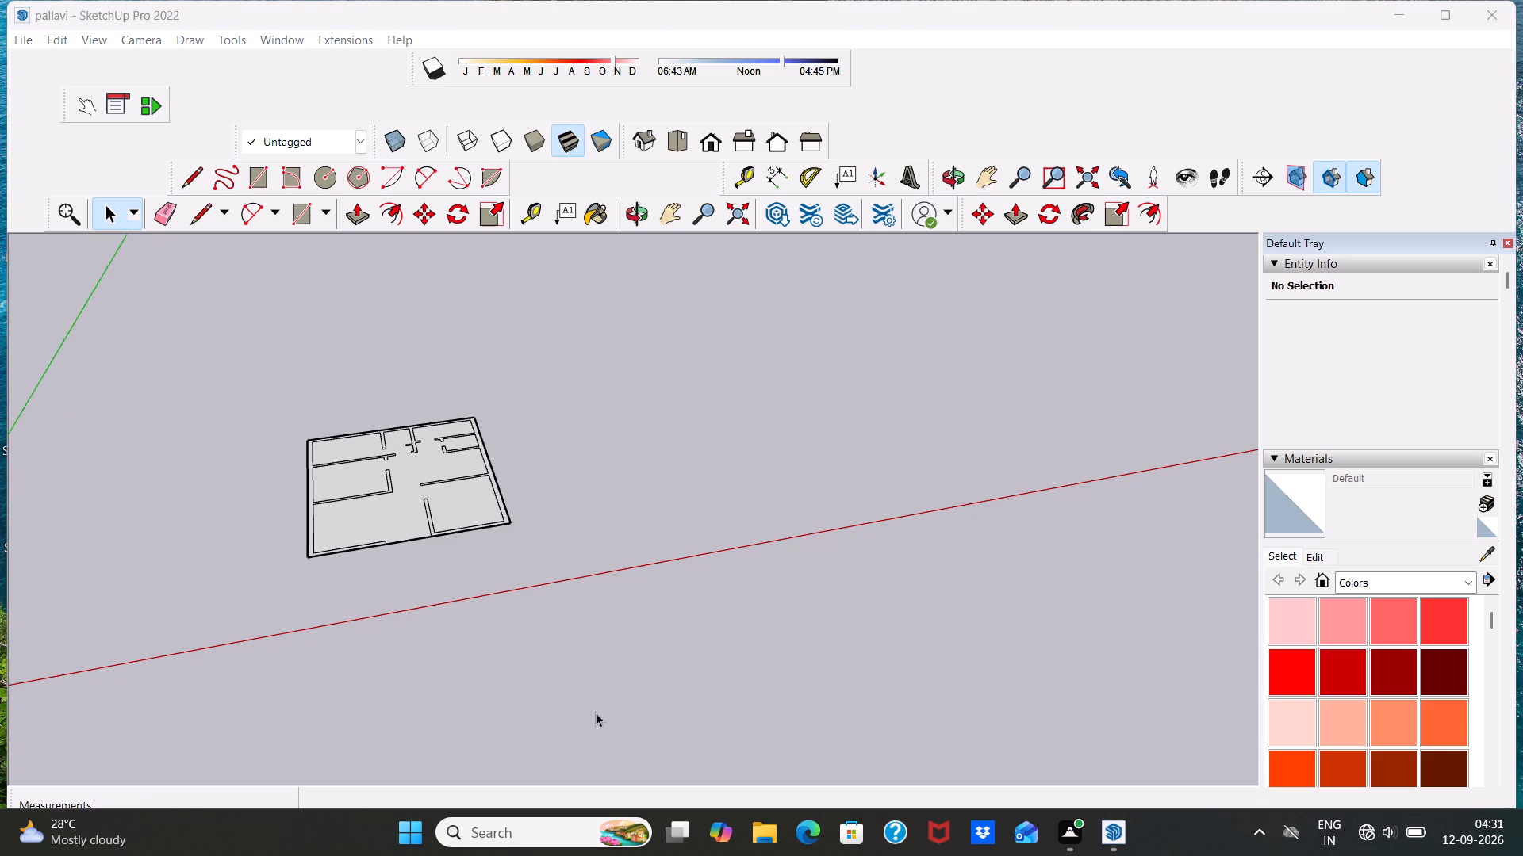
scroll(493, 588, down, 1)
middle_drag(476, 578, 406, 696)
scroll(430, 499, up, 7)
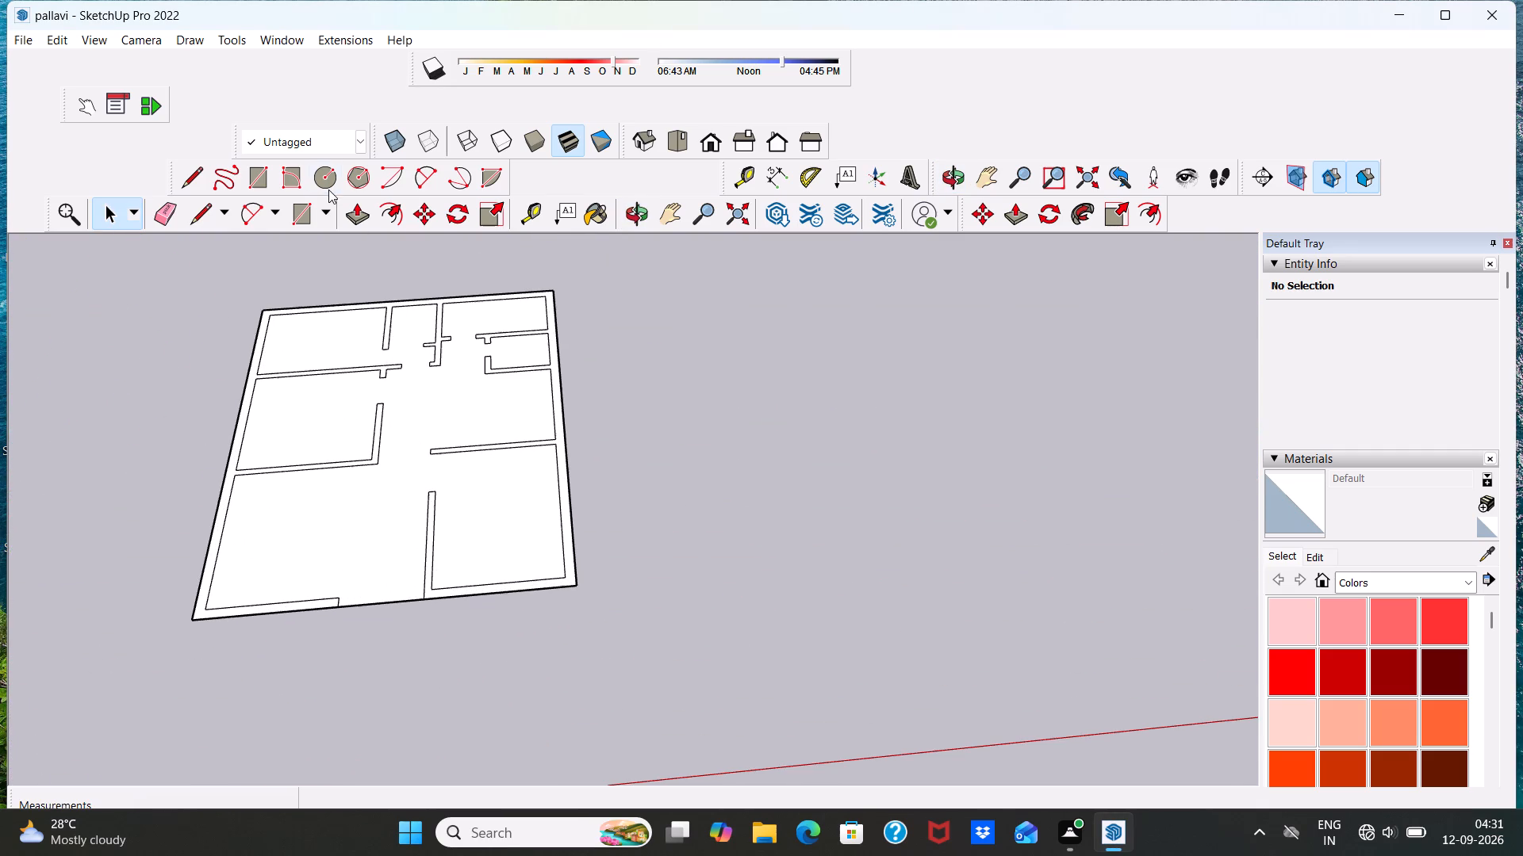
scroll(307, 475, down, 3)
middle_drag(315, 475, 318, 571)
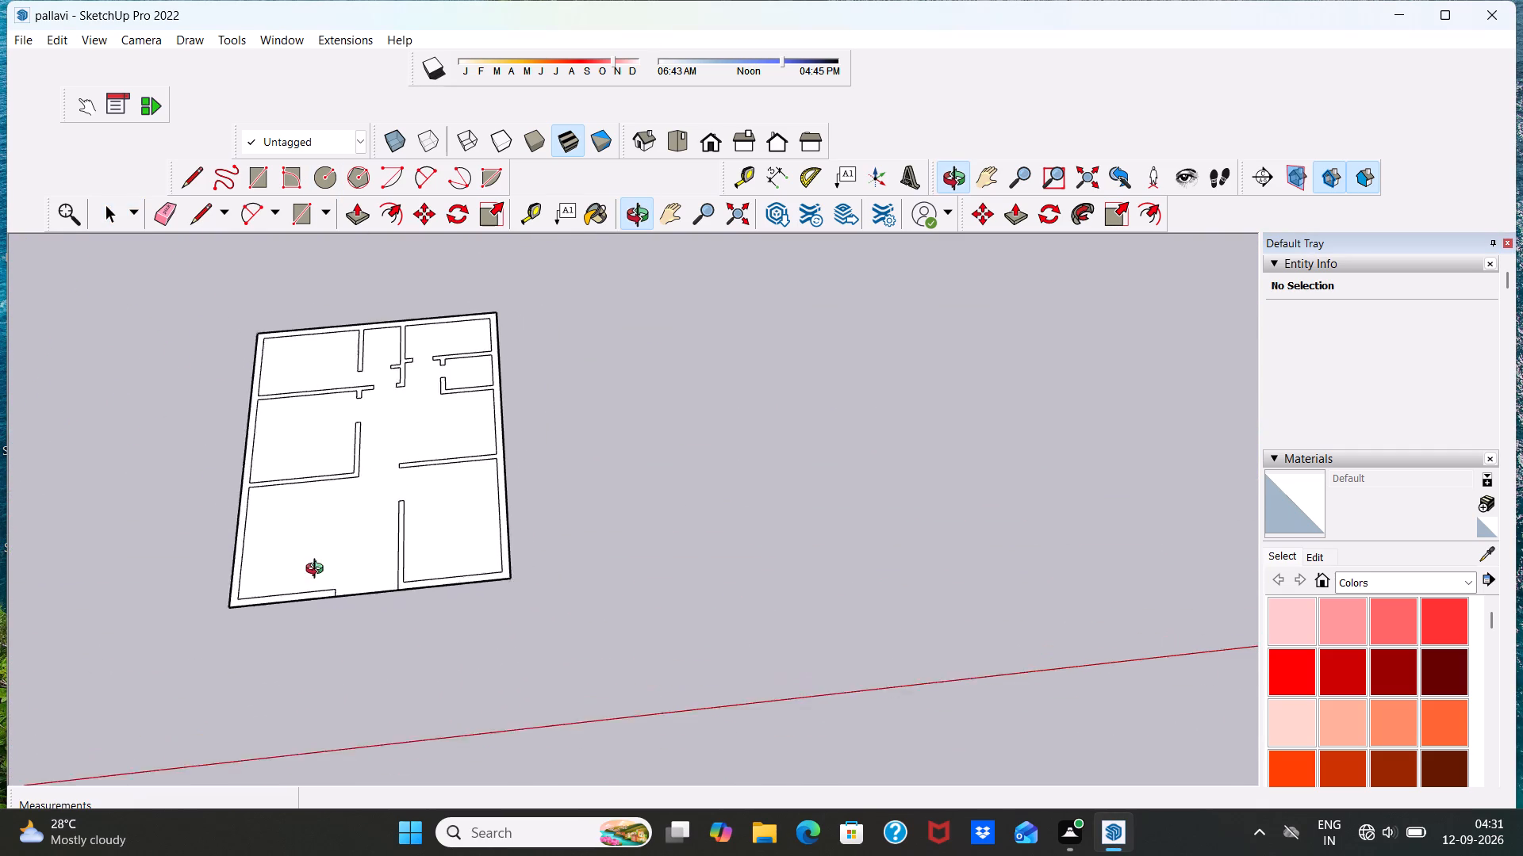
middle_drag(318, 571, 330, 622)
click(676, 137)
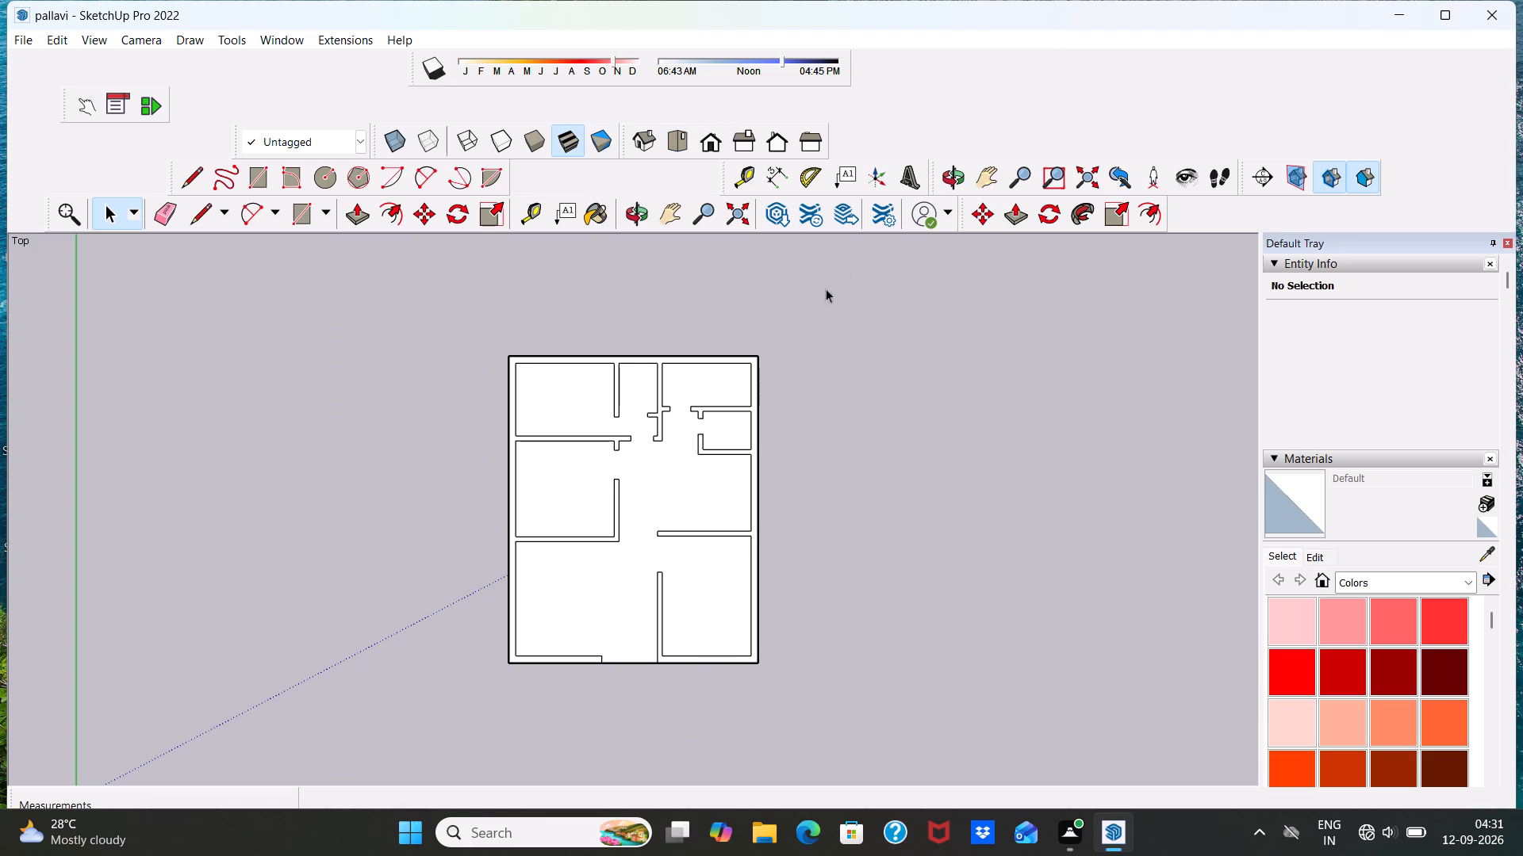
scroll(652, 567, up, 3)
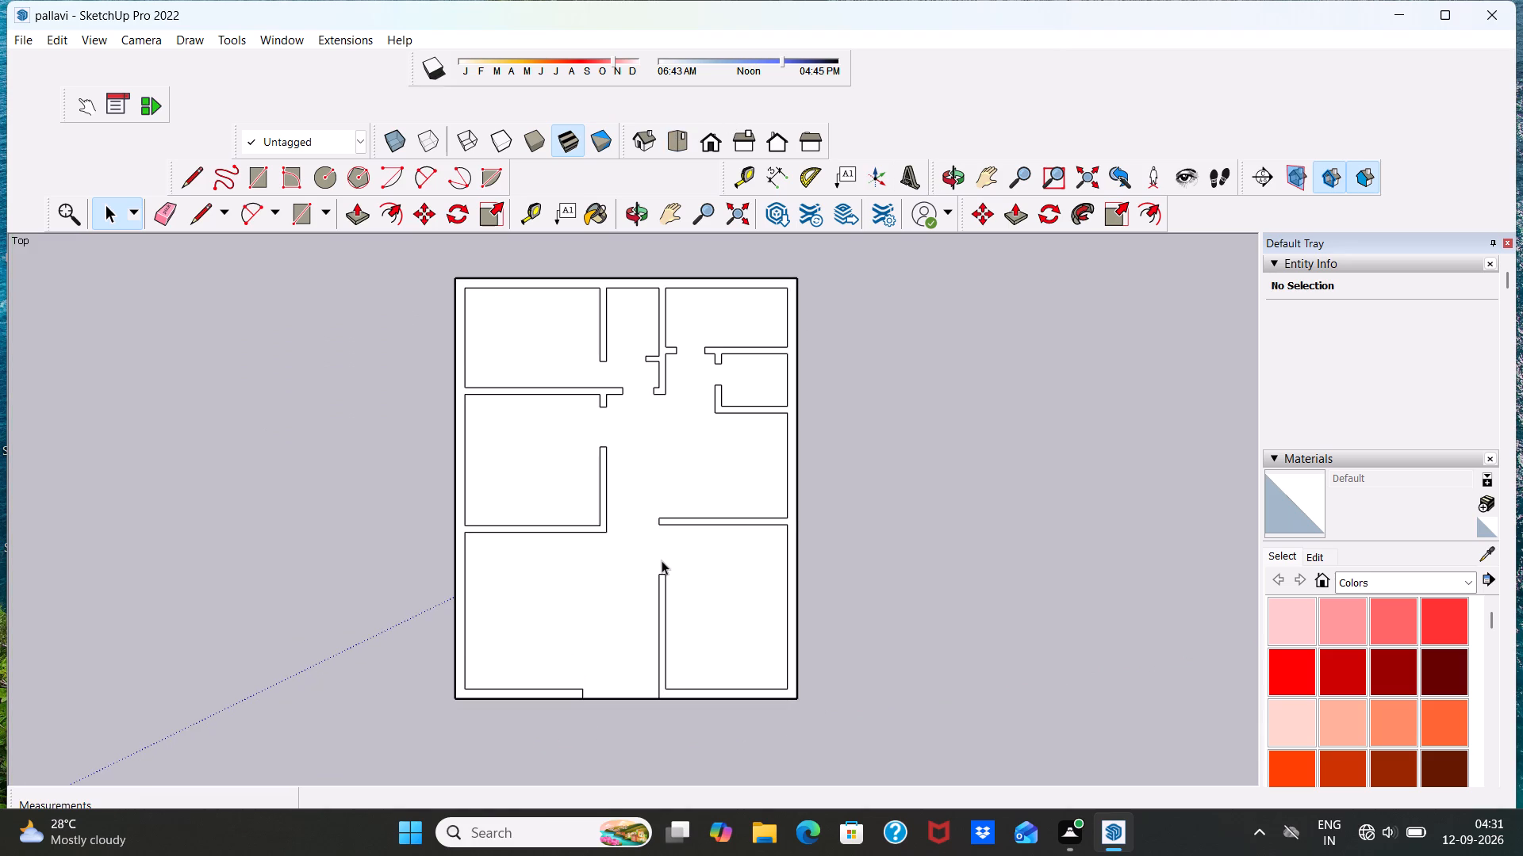
Mark an opening in the top outer wall of the narrow middle room with two 9" cross lines, drawing a 1' segment along the inner edge.
click(194, 200)
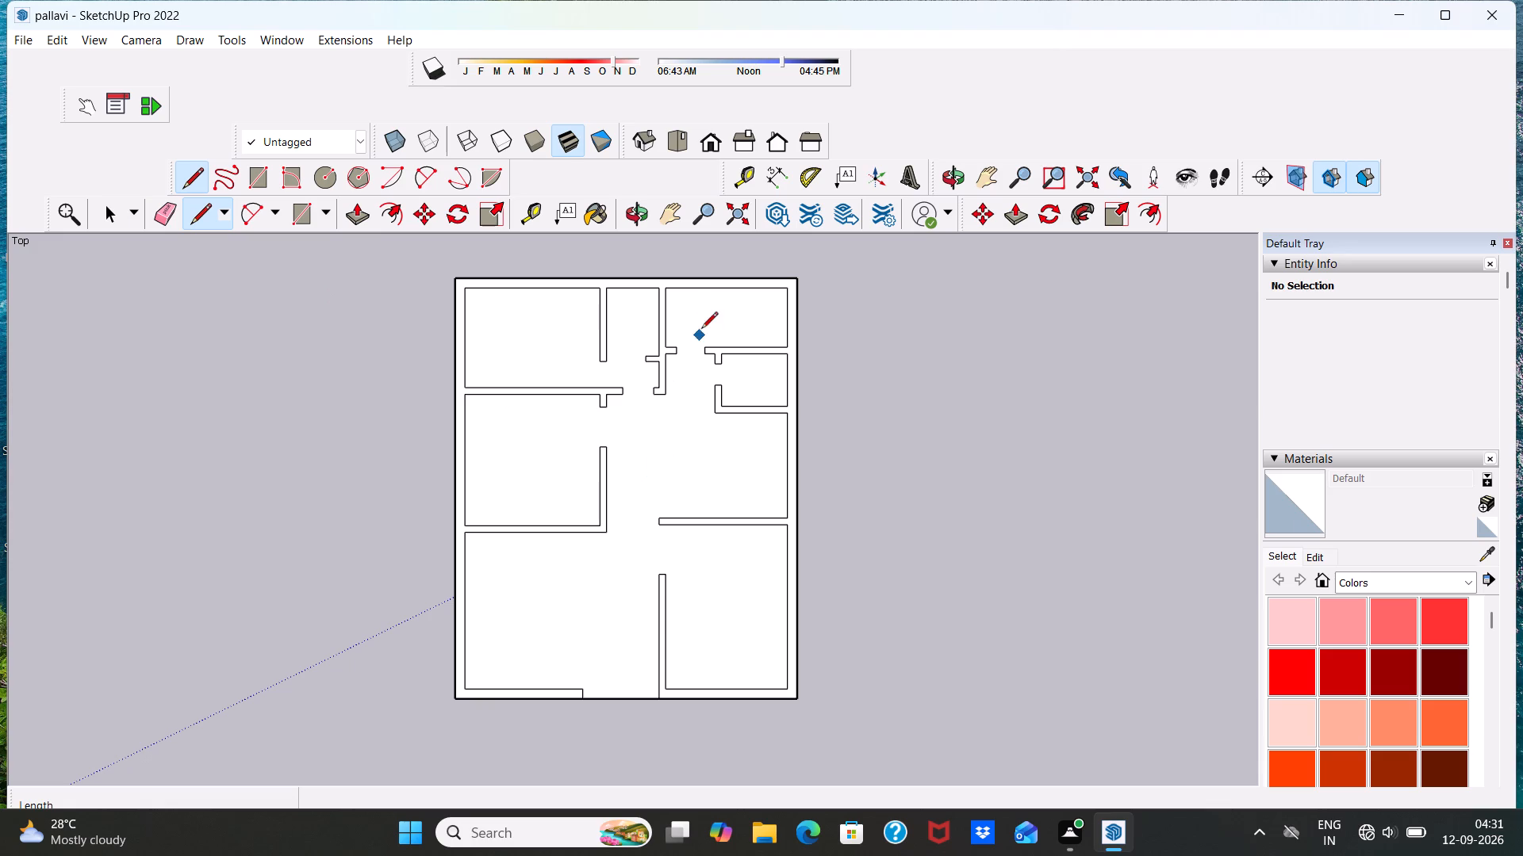
scroll(709, 242, up, 3)
scroll(650, 312, up, 3)
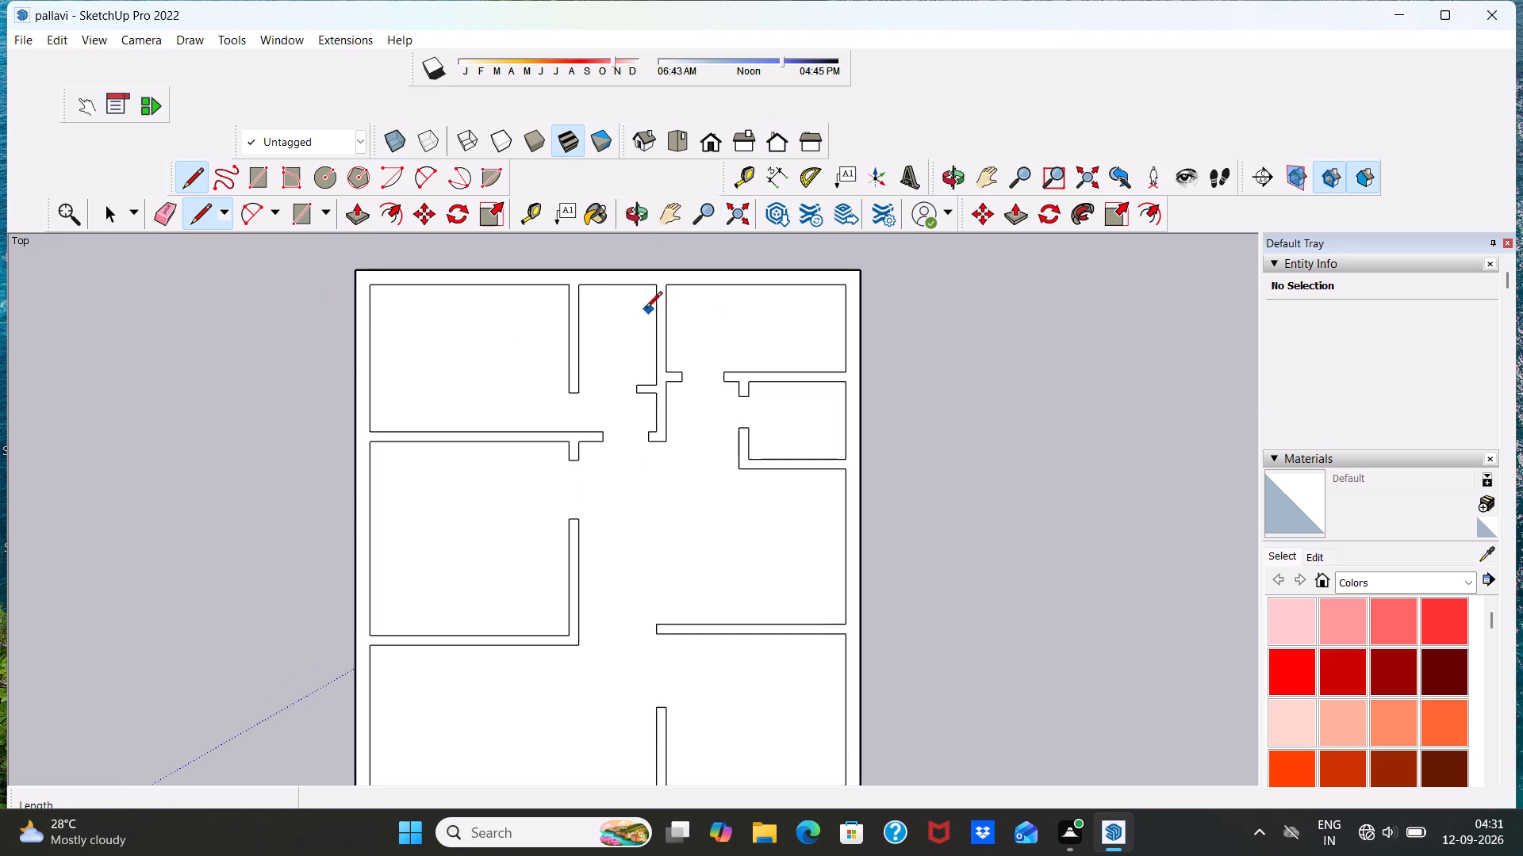
scroll(614, 288, up, 3)
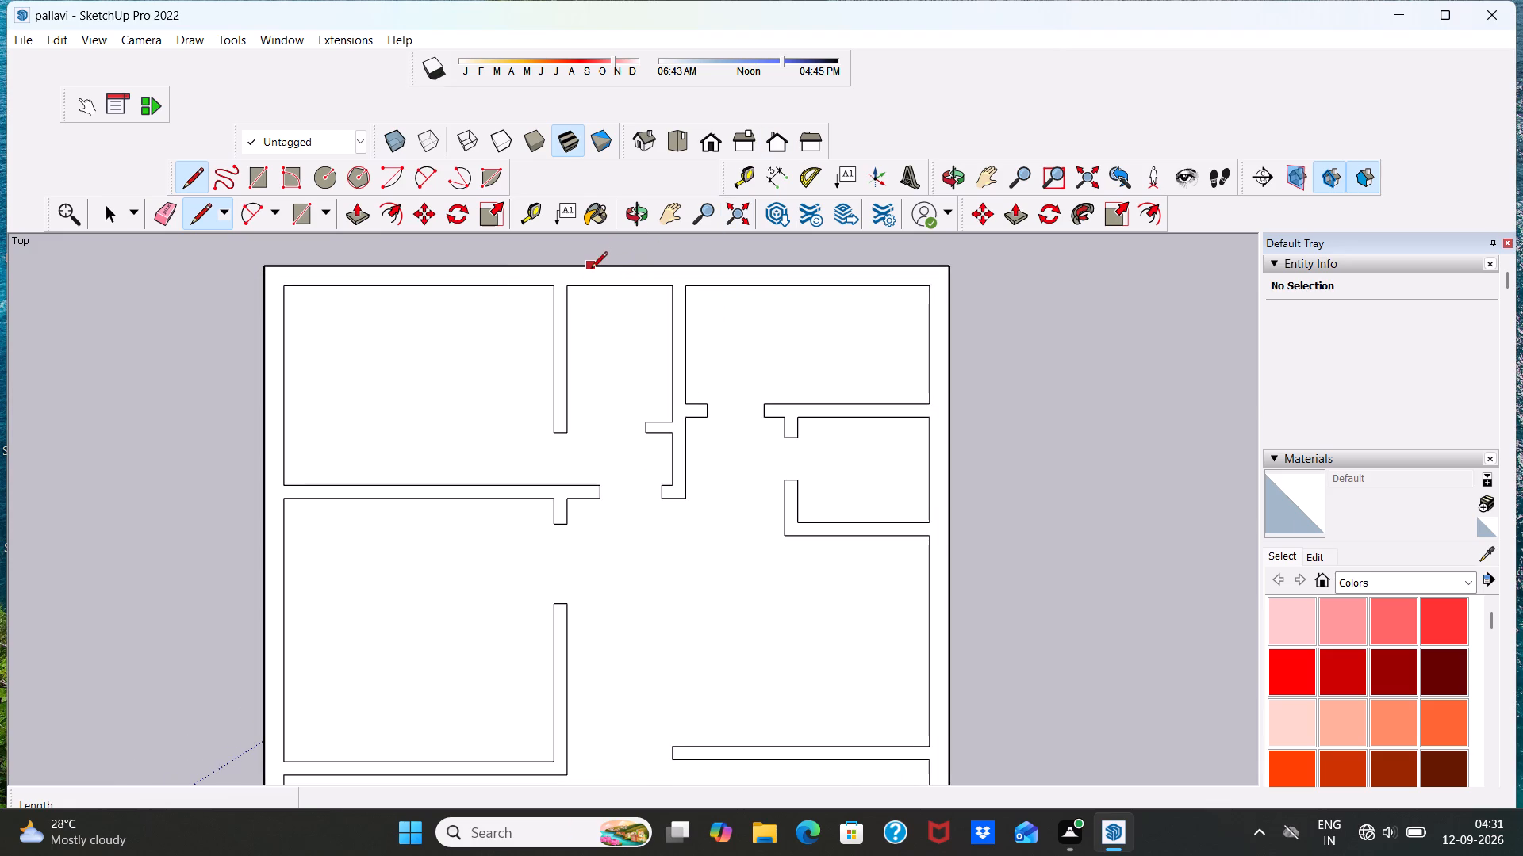
click(591, 269)
click(589, 284)
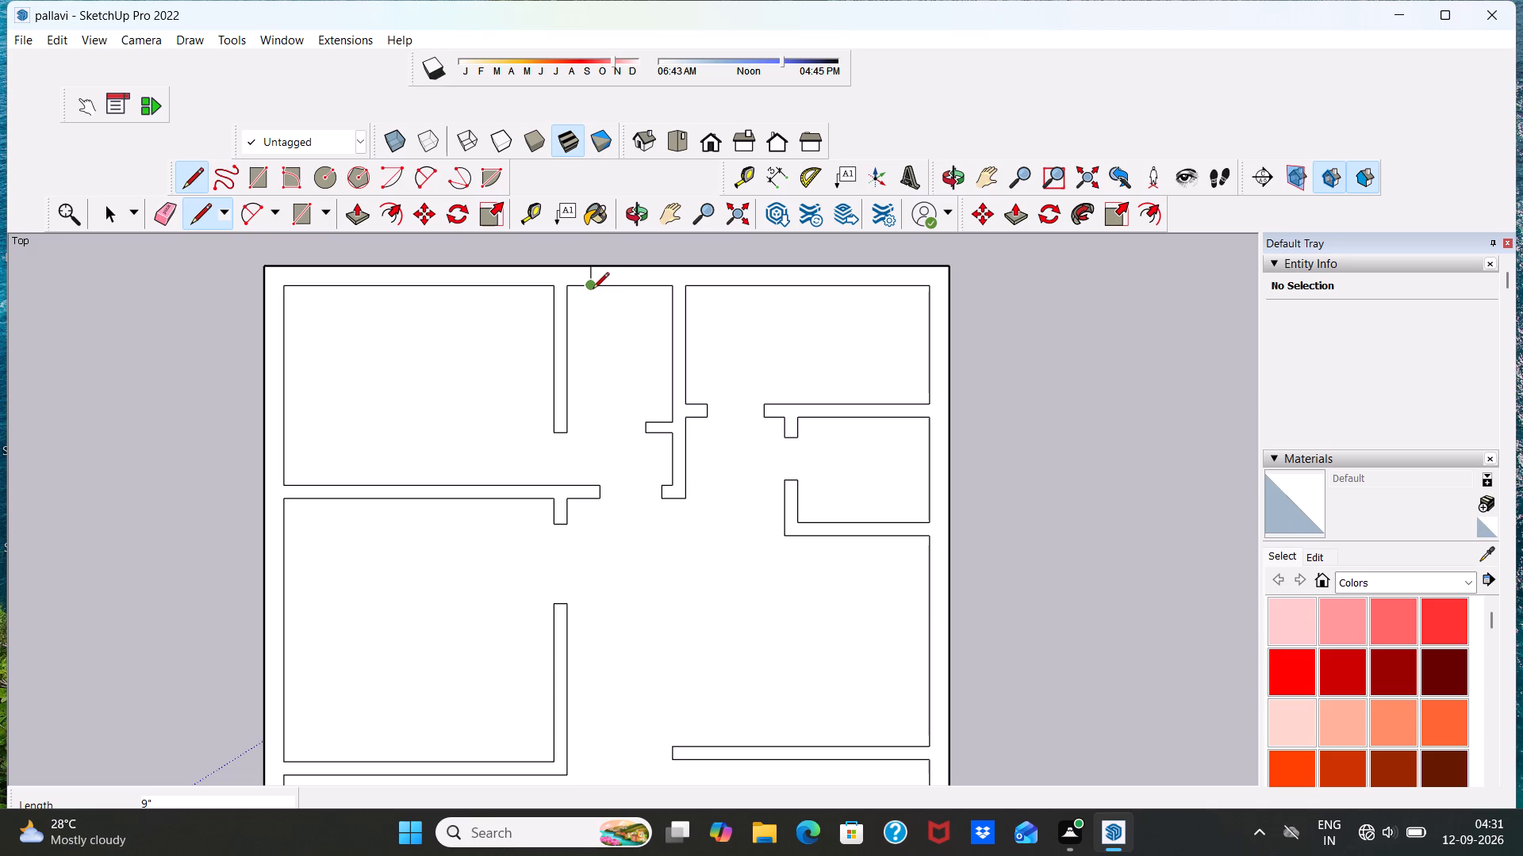
click(593, 290)
key(1)
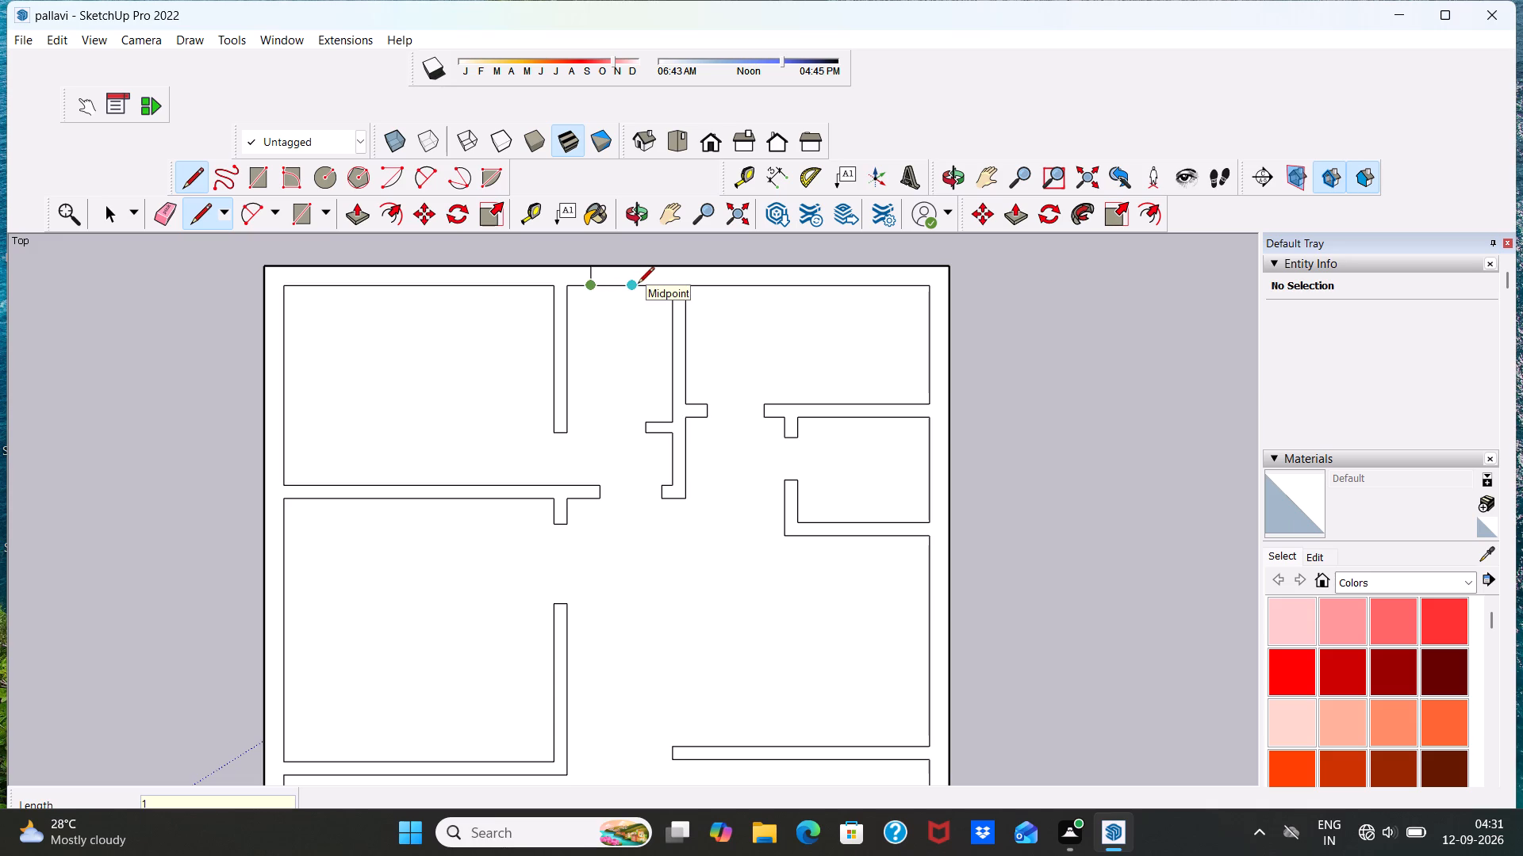
key(apostrophe)
key(Return)
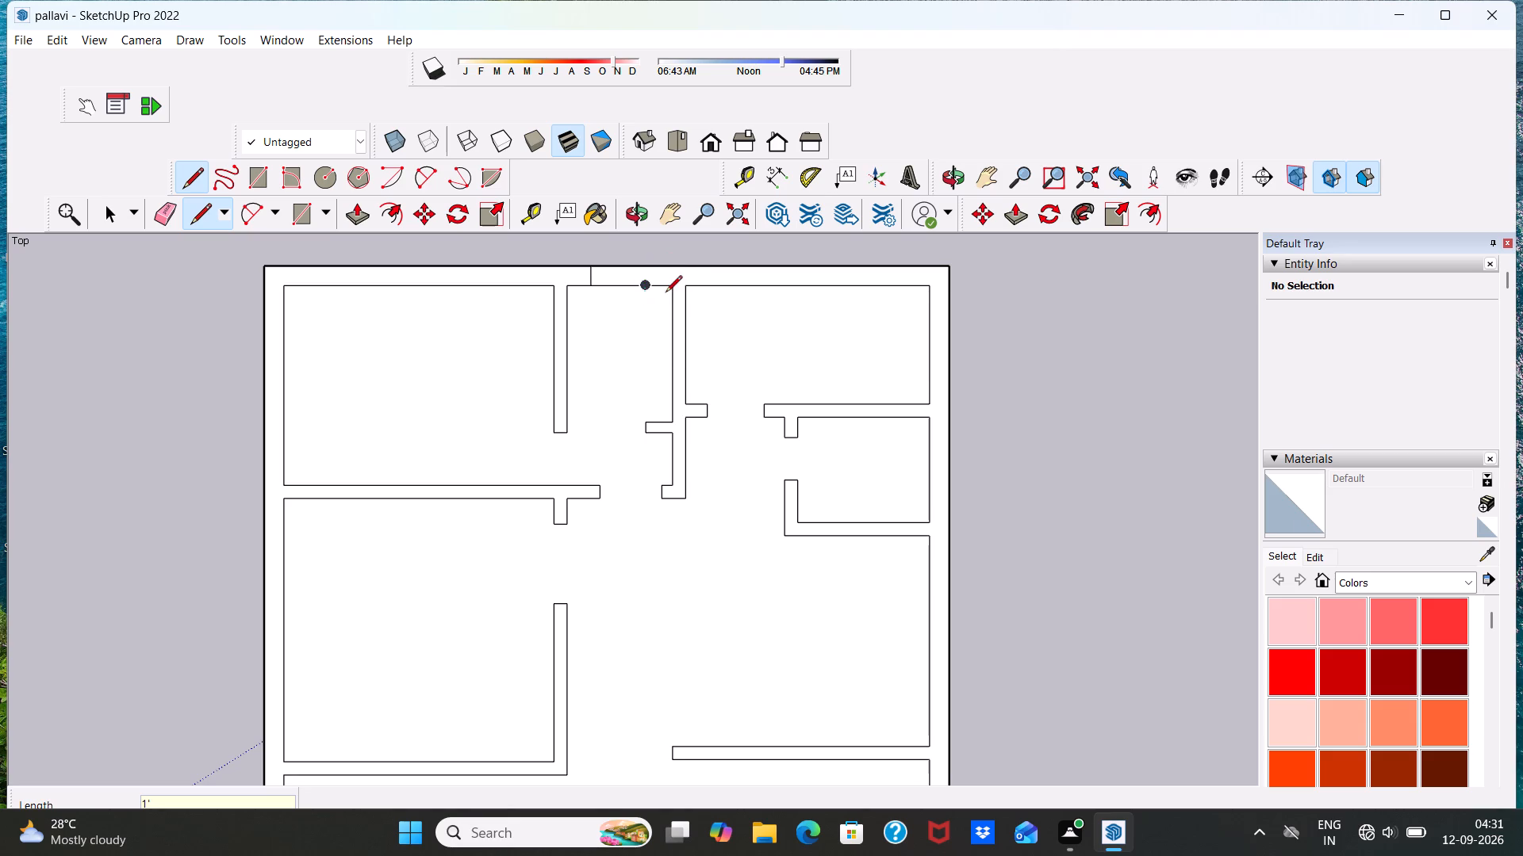
click(653, 289)
click(644, 267)
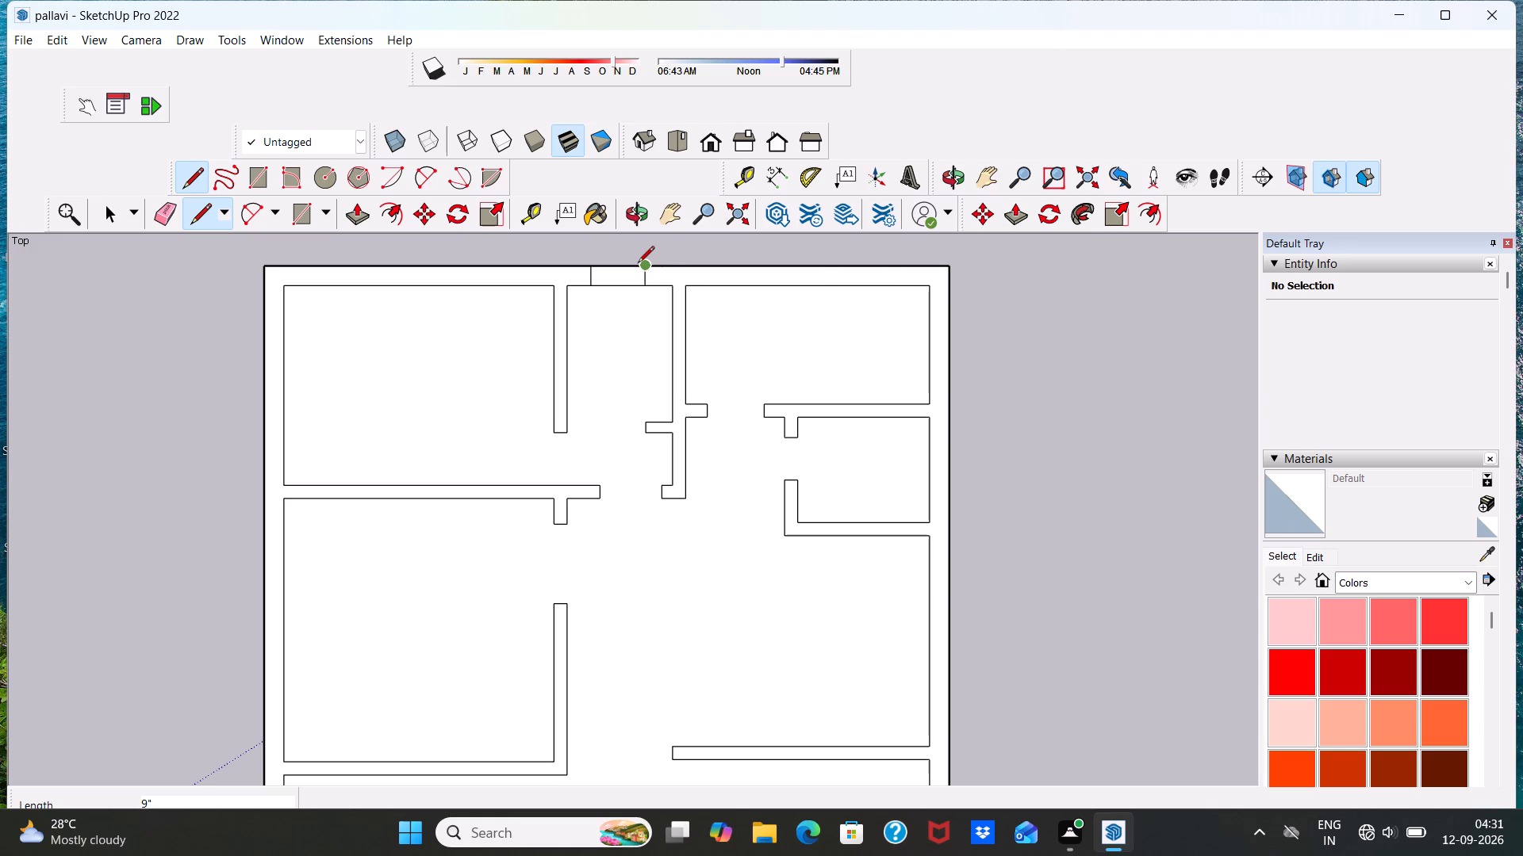
Draw a 9" line across the top outer wall of the upper-right room and a 2' line along the wall's inner edge.
scroll(842, 246, up, 2)
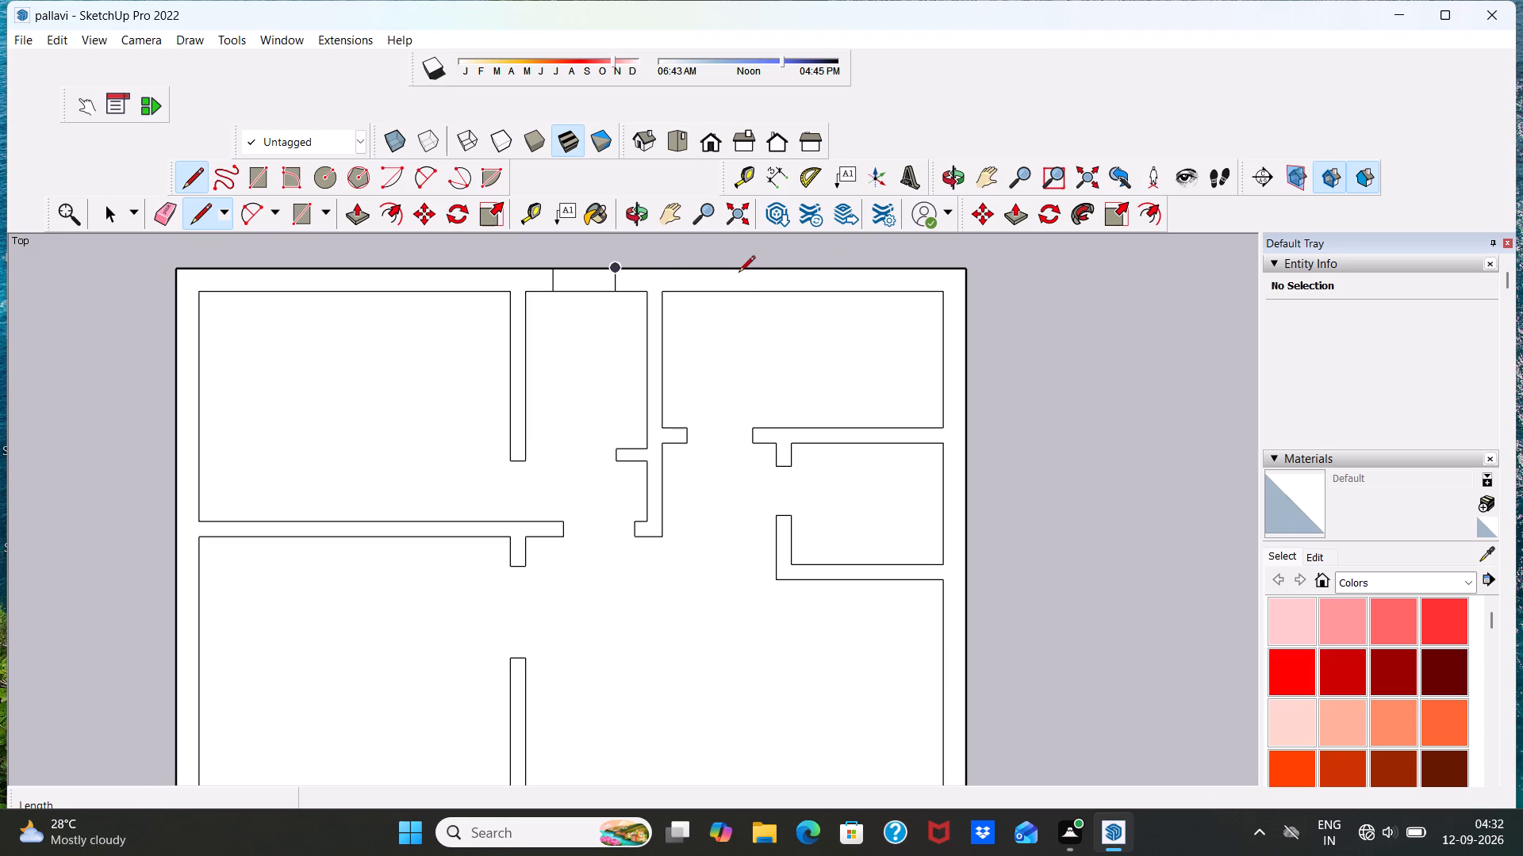
click(738, 273)
click(738, 289)
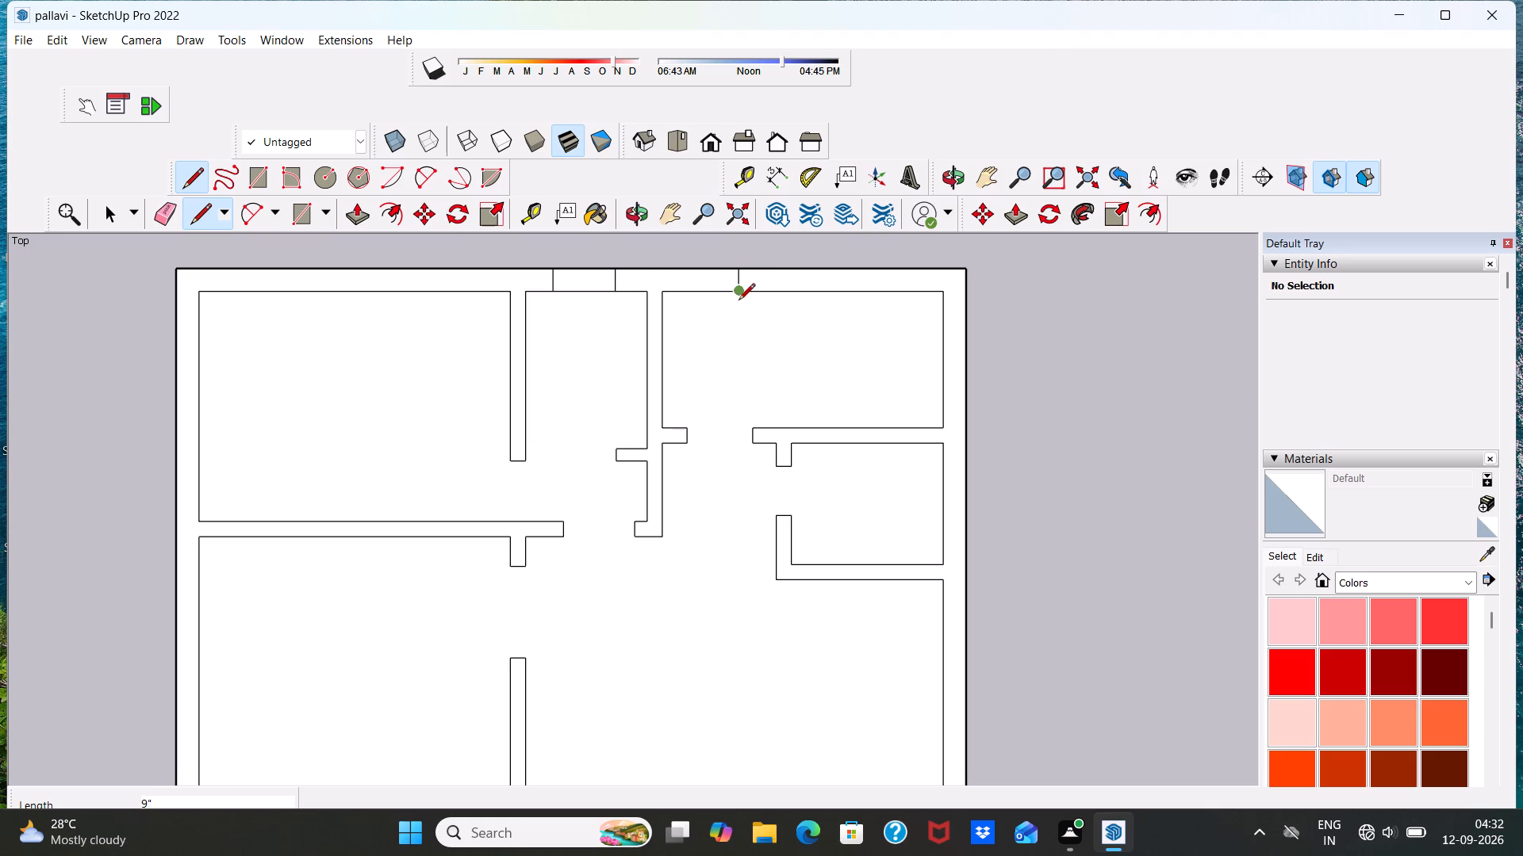
click(738, 297)
text(2')
key(Return)
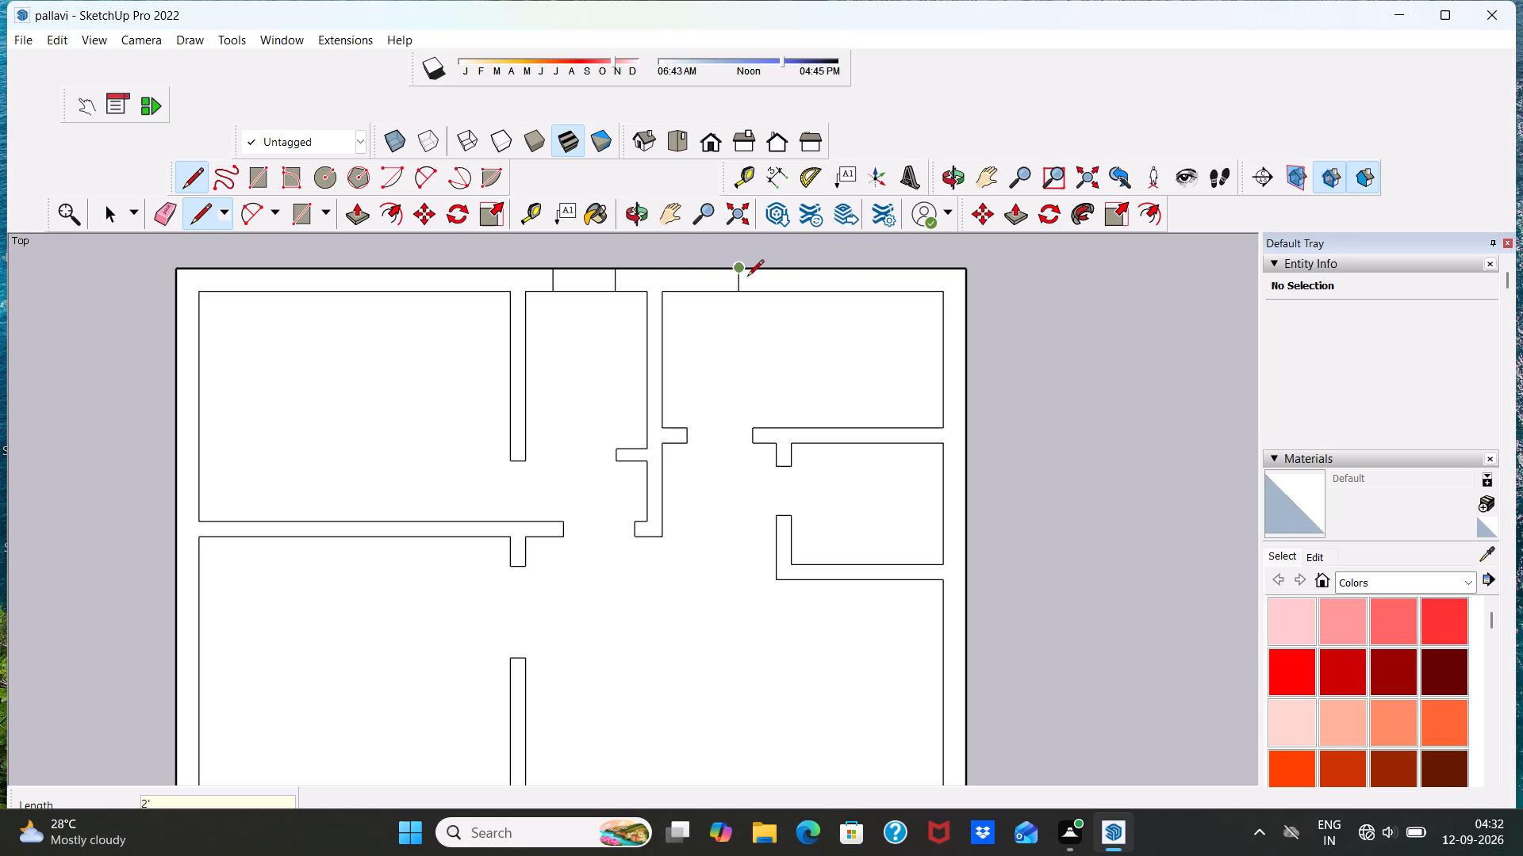
scroll(770, 251, up, 1)
key(space)
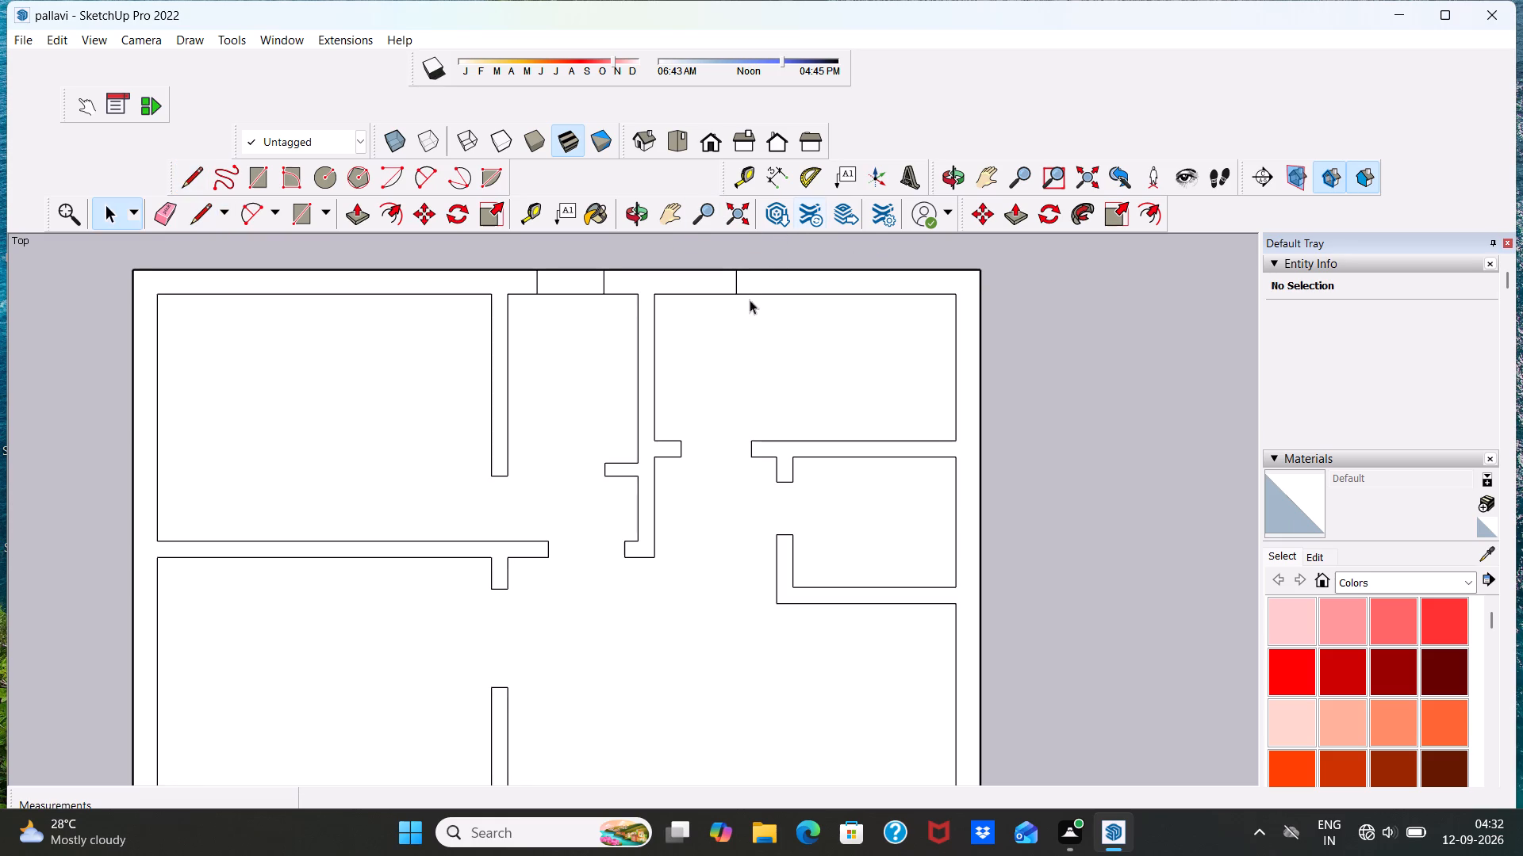
Draw 2' along the inner edge from that cross line's foot and close the opening with a second 9" line across the wall.
click(184, 173)
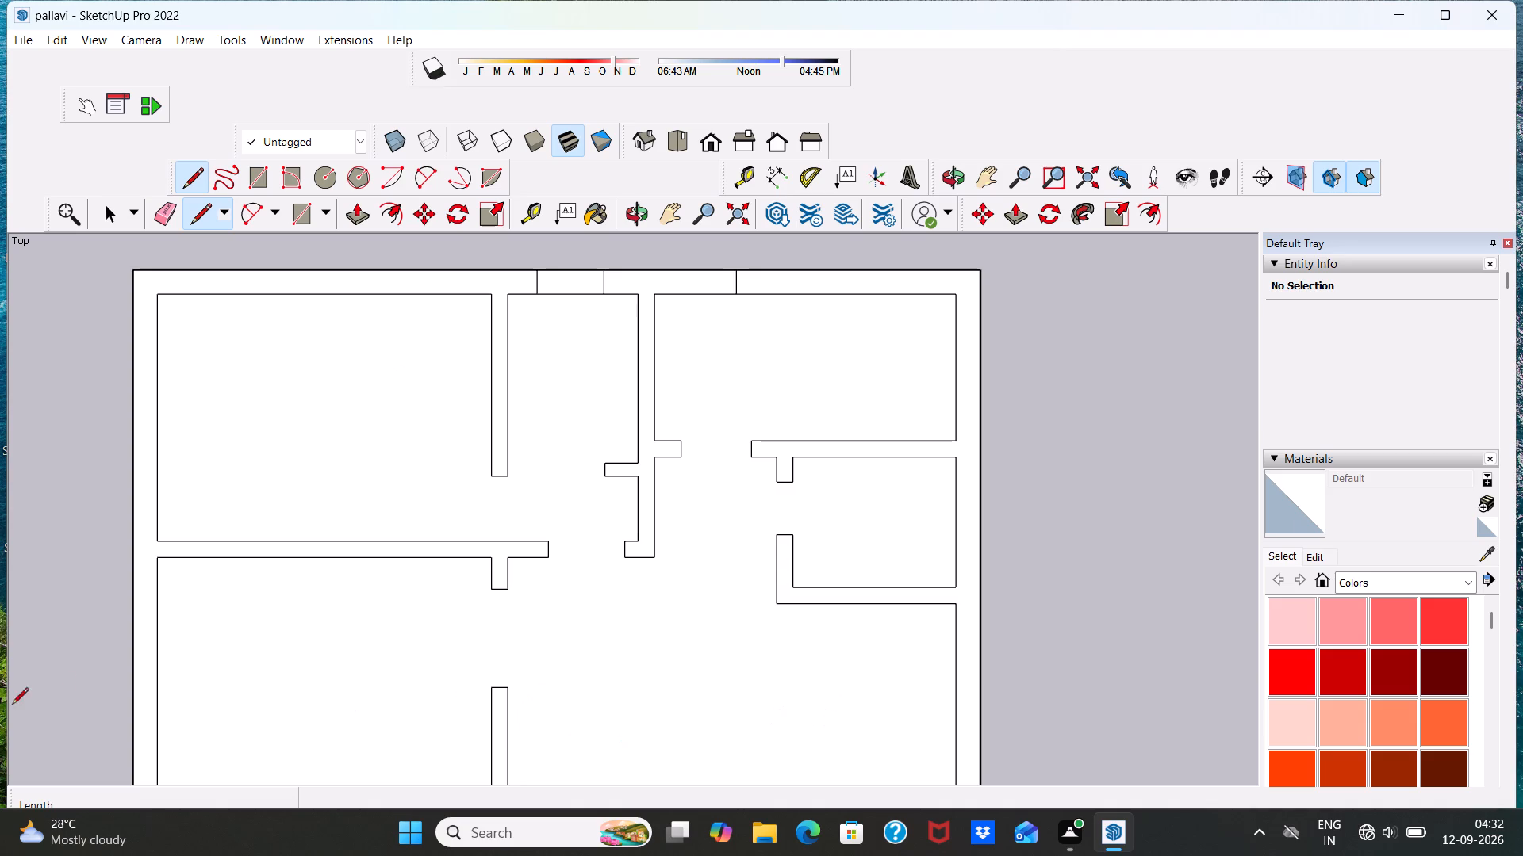
scroll(811, 299, up, 4)
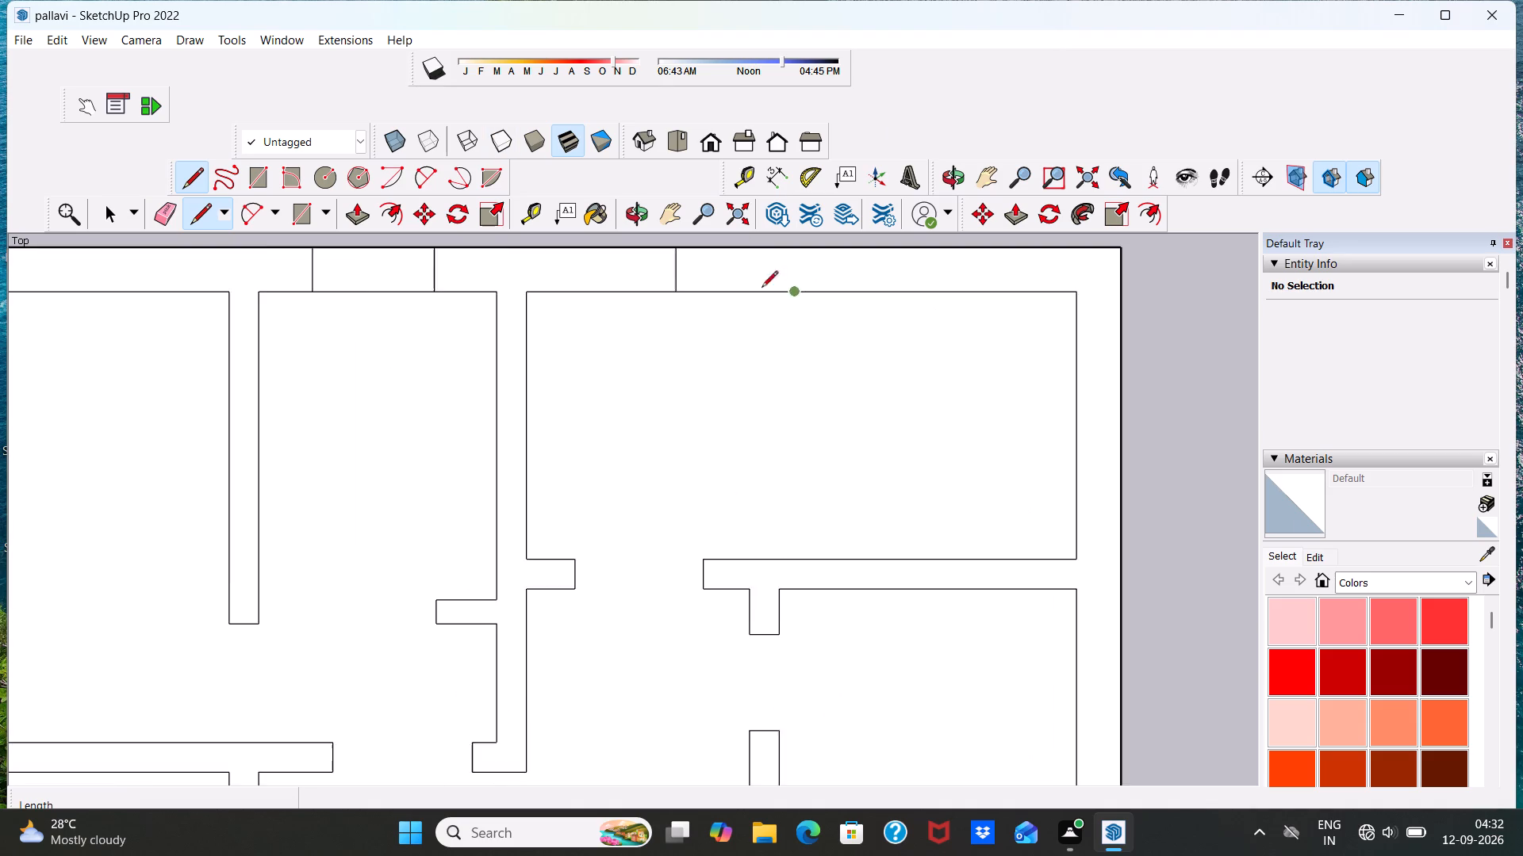
scroll(761, 289, up, 4)
scroll(753, 283, down, 4)
scroll(685, 300, up, 4)
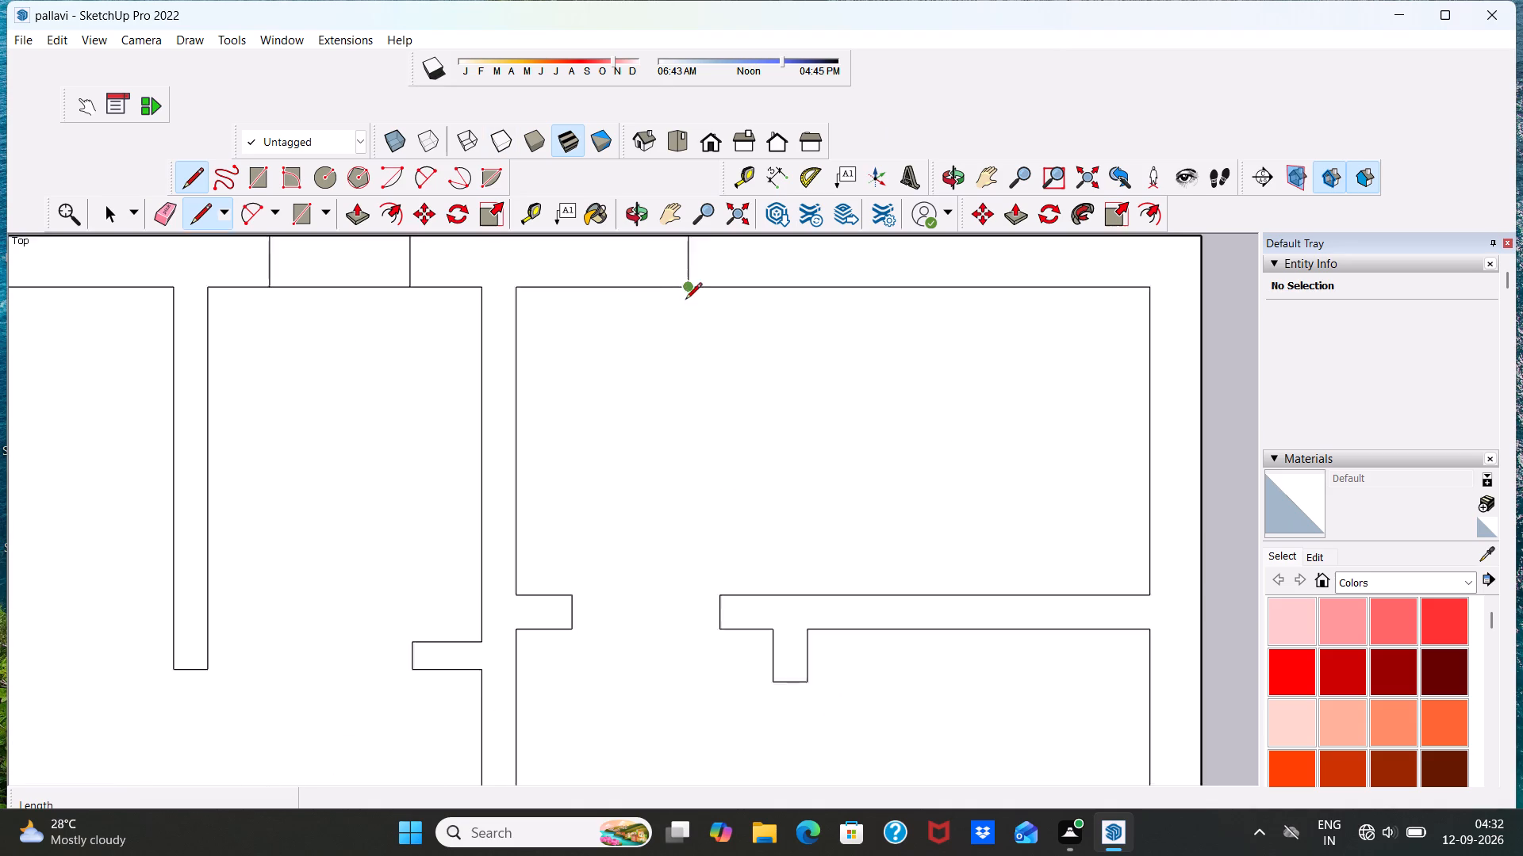
scroll(685, 300, up, 1)
click(687, 286)
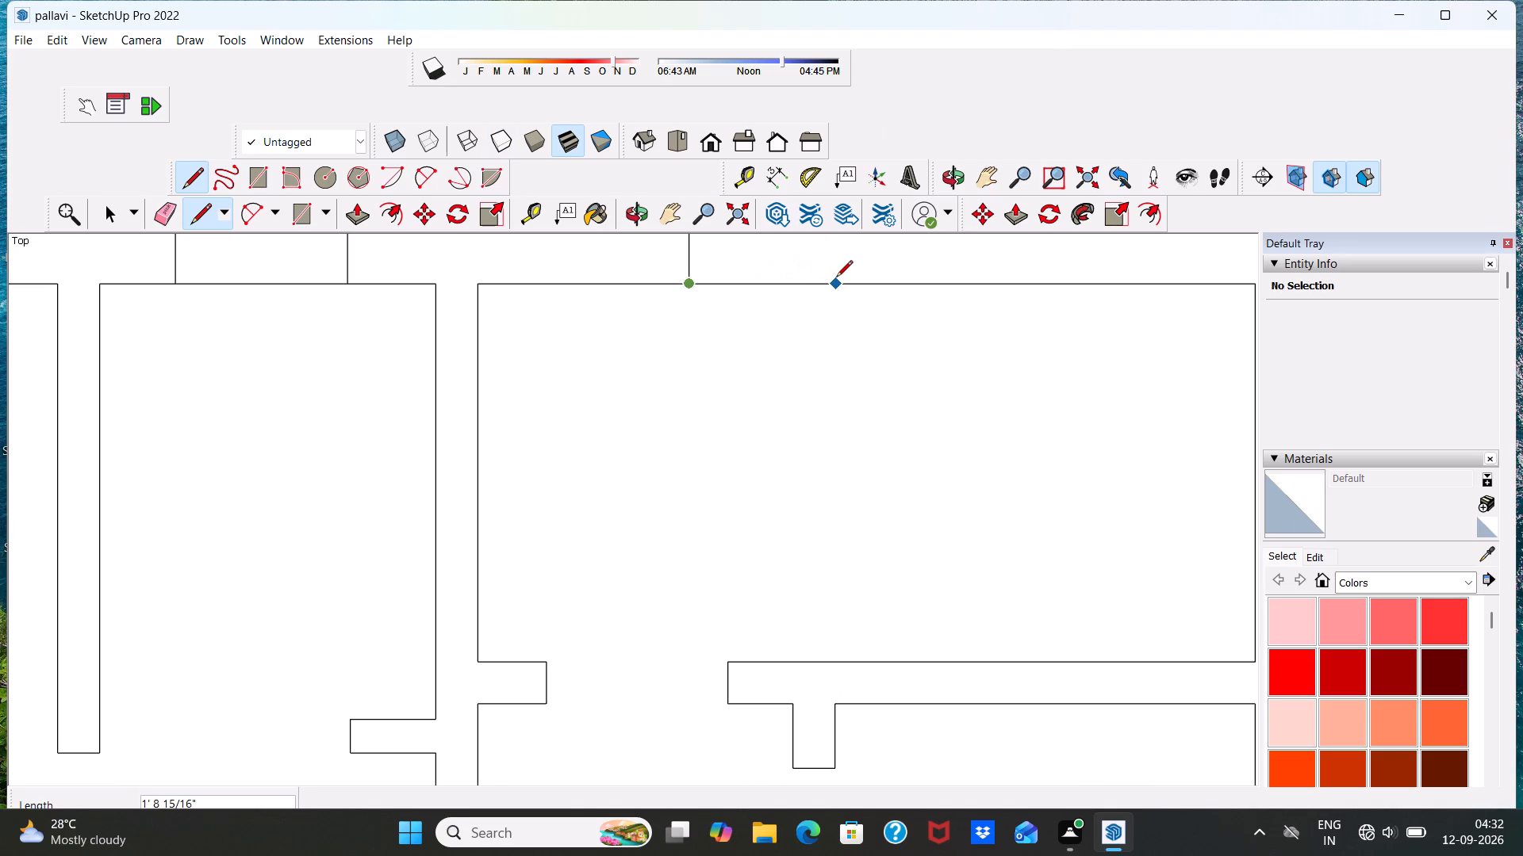
text(2')
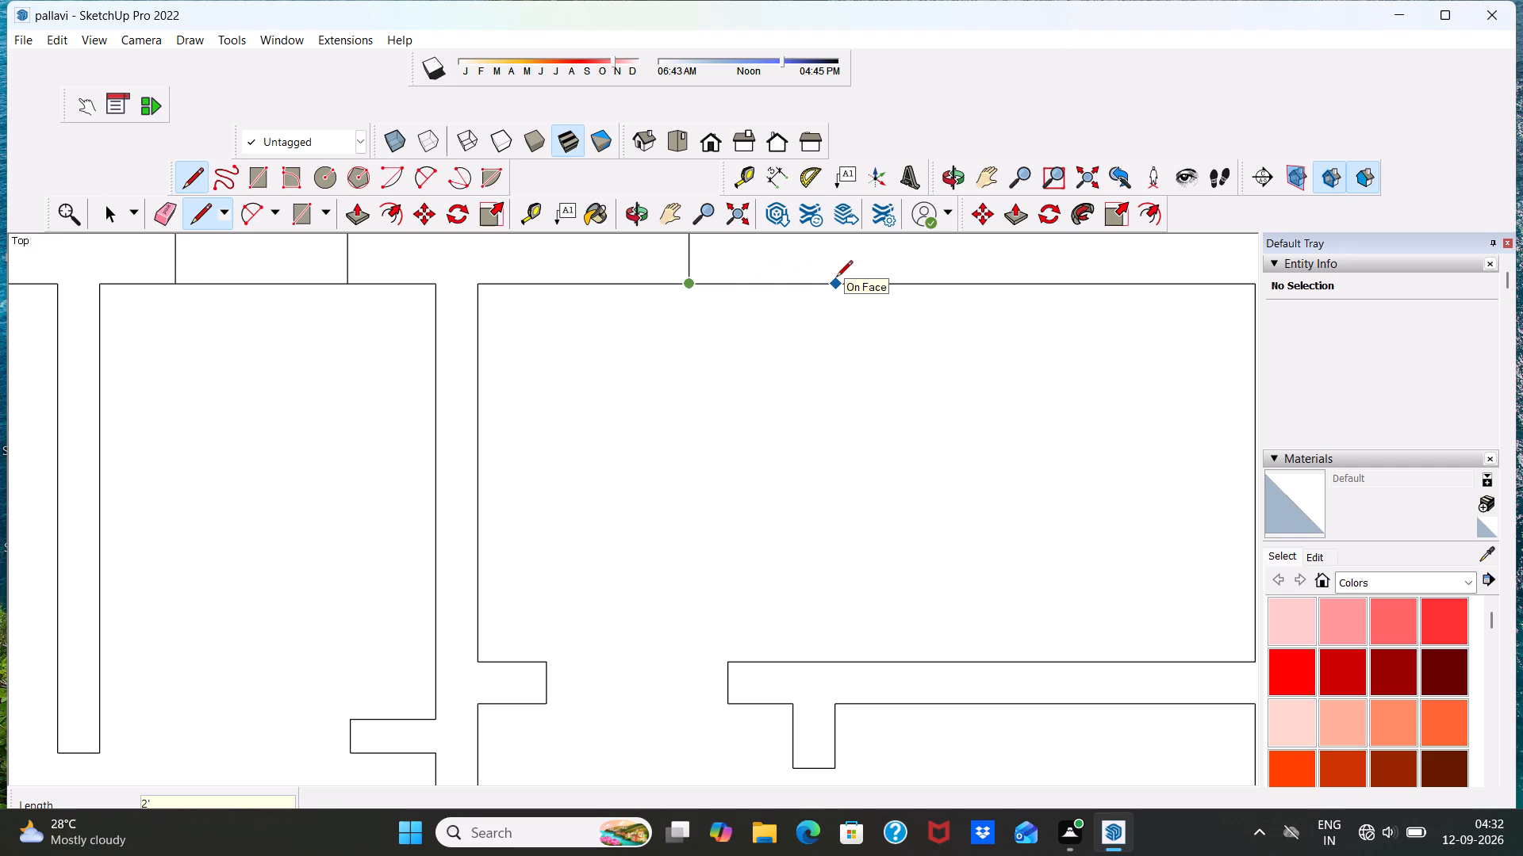
key(Return)
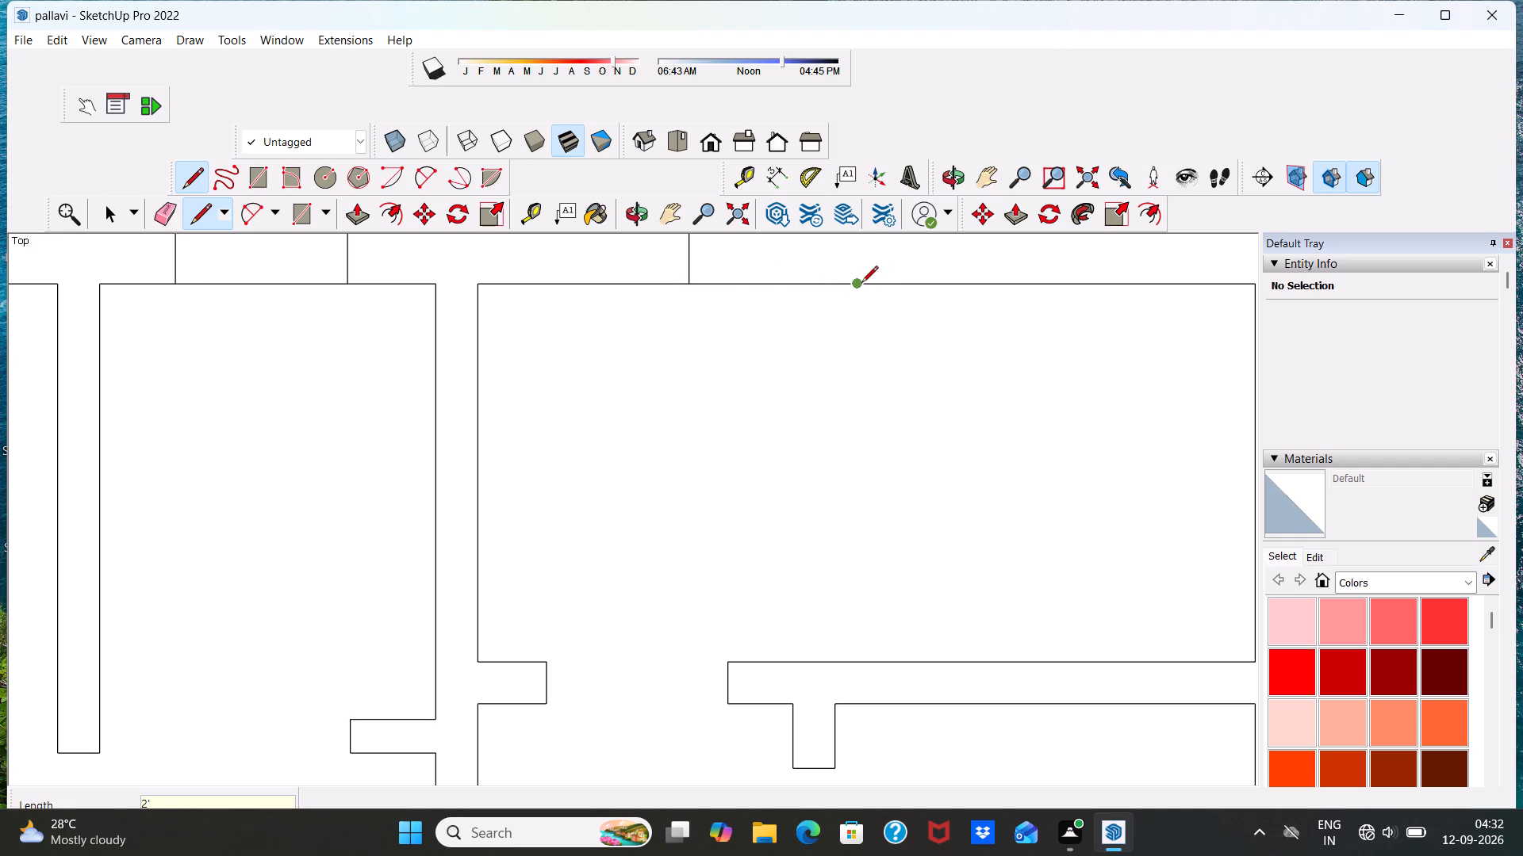
click(861, 284)
scroll(857, 258, down, 10)
scroll(857, 257, up, 4)
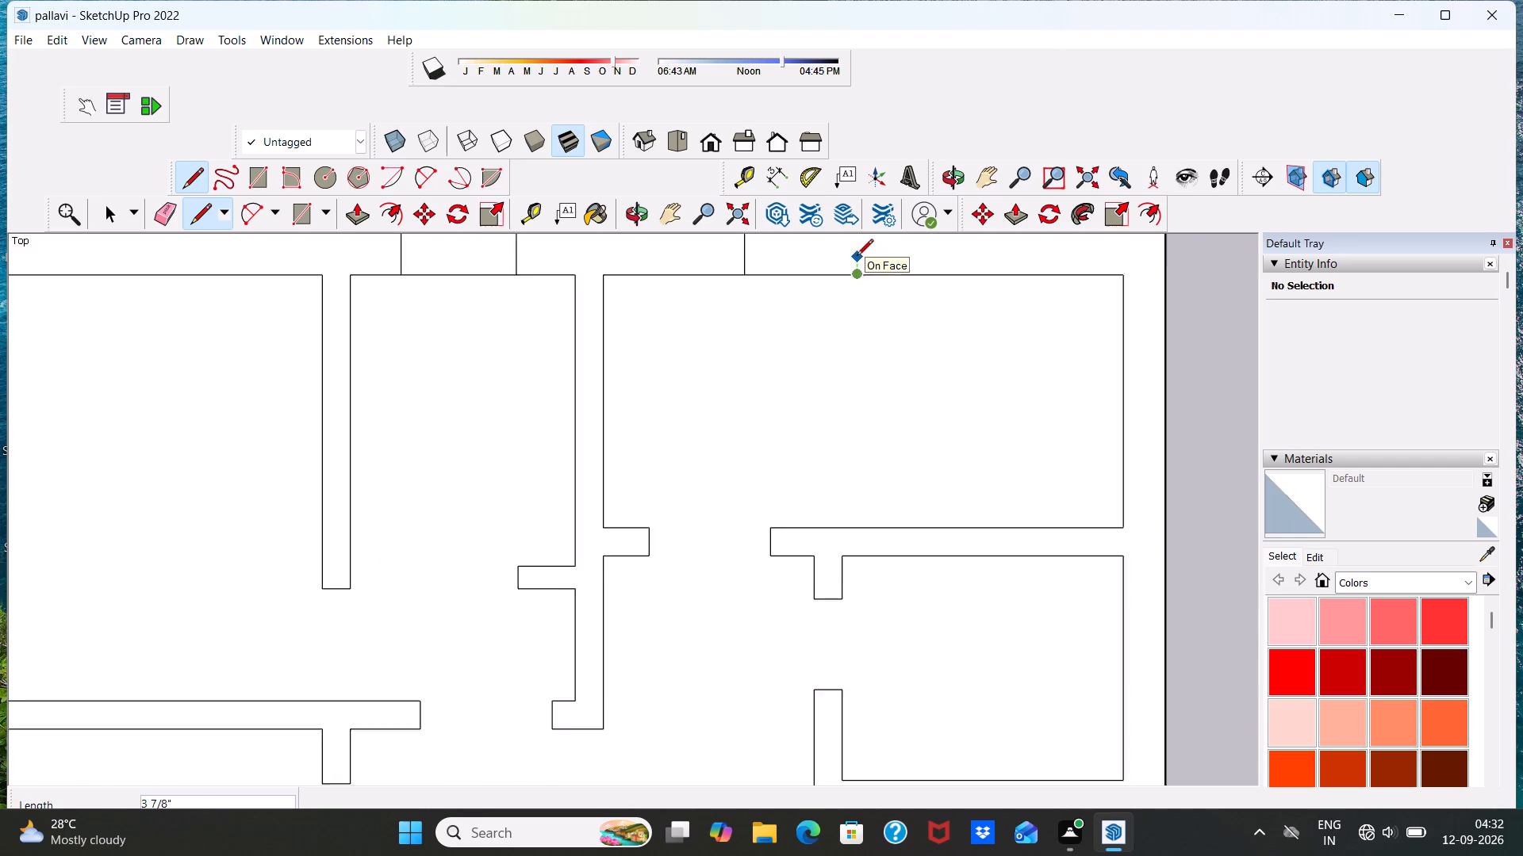
scroll(857, 257, up, 2)
scroll(857, 257, down, 6)
scroll(857, 257, up, 5)
scroll(857, 257, down, 10)
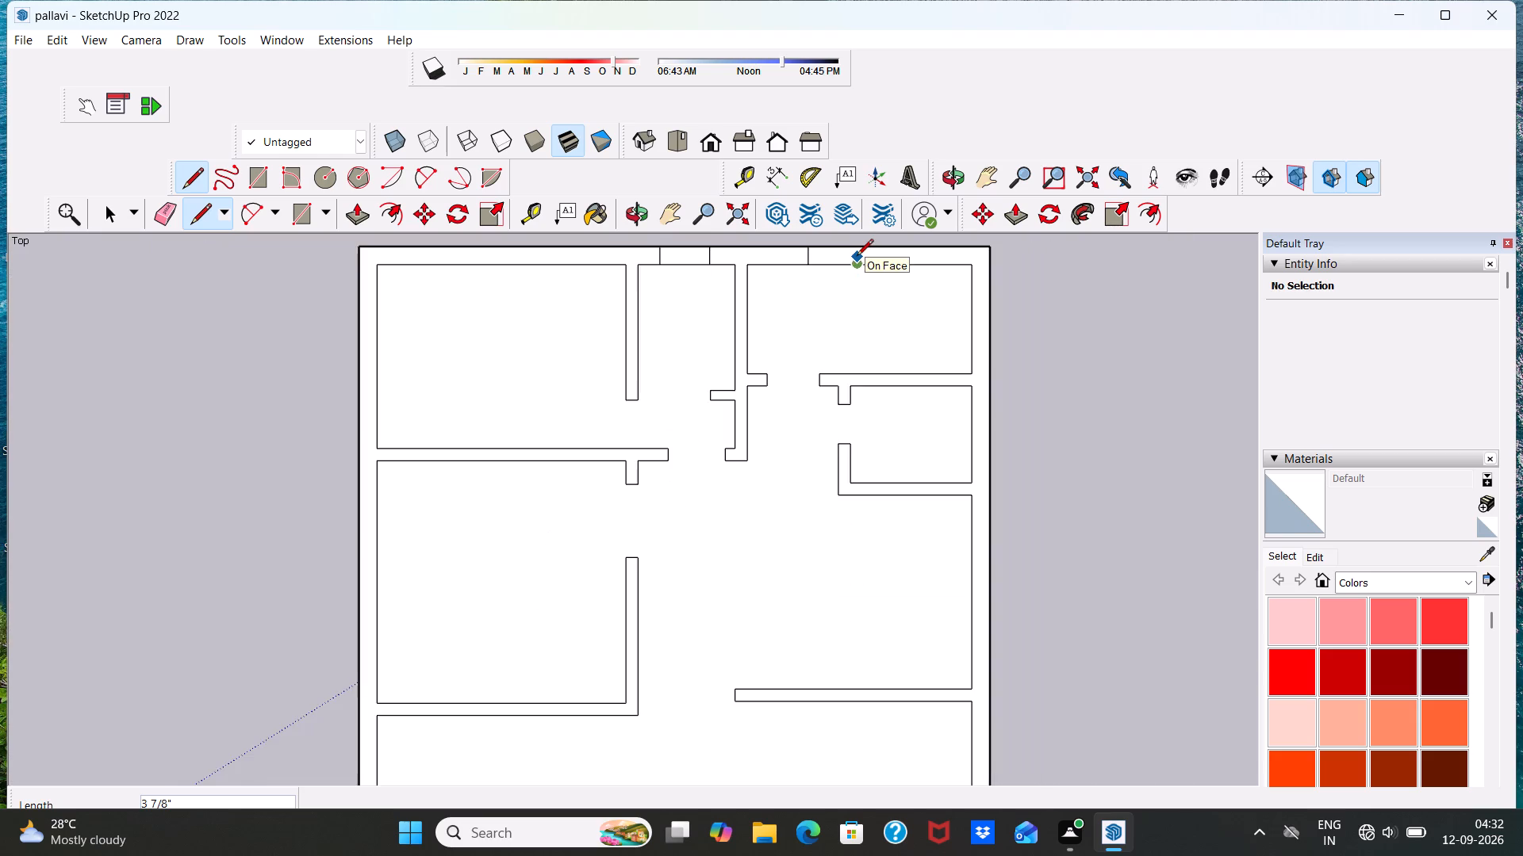
scroll(857, 254, up, 6)
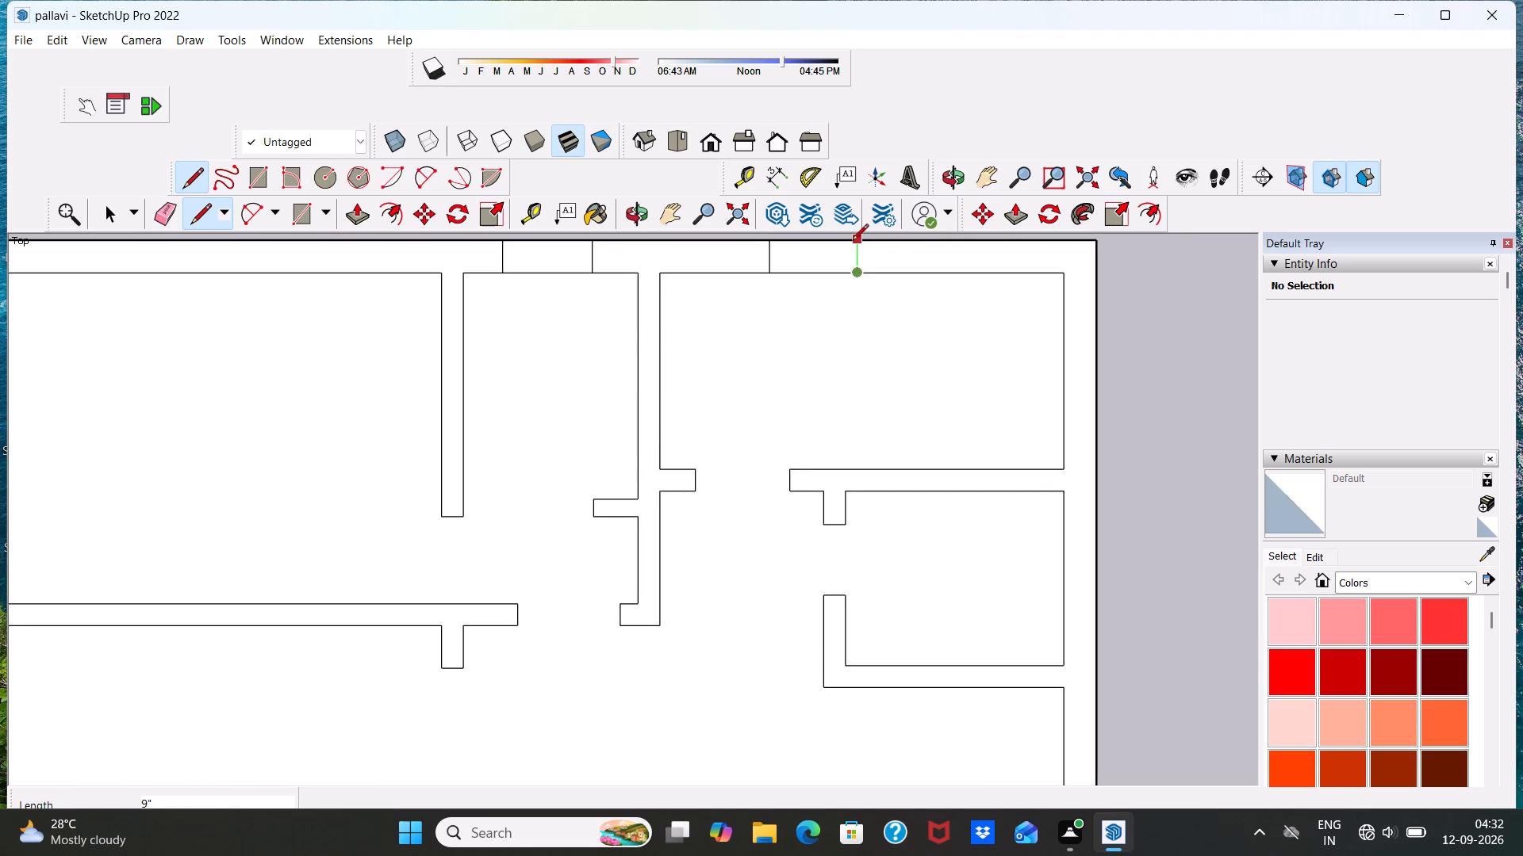
click(852, 242)
key(space)
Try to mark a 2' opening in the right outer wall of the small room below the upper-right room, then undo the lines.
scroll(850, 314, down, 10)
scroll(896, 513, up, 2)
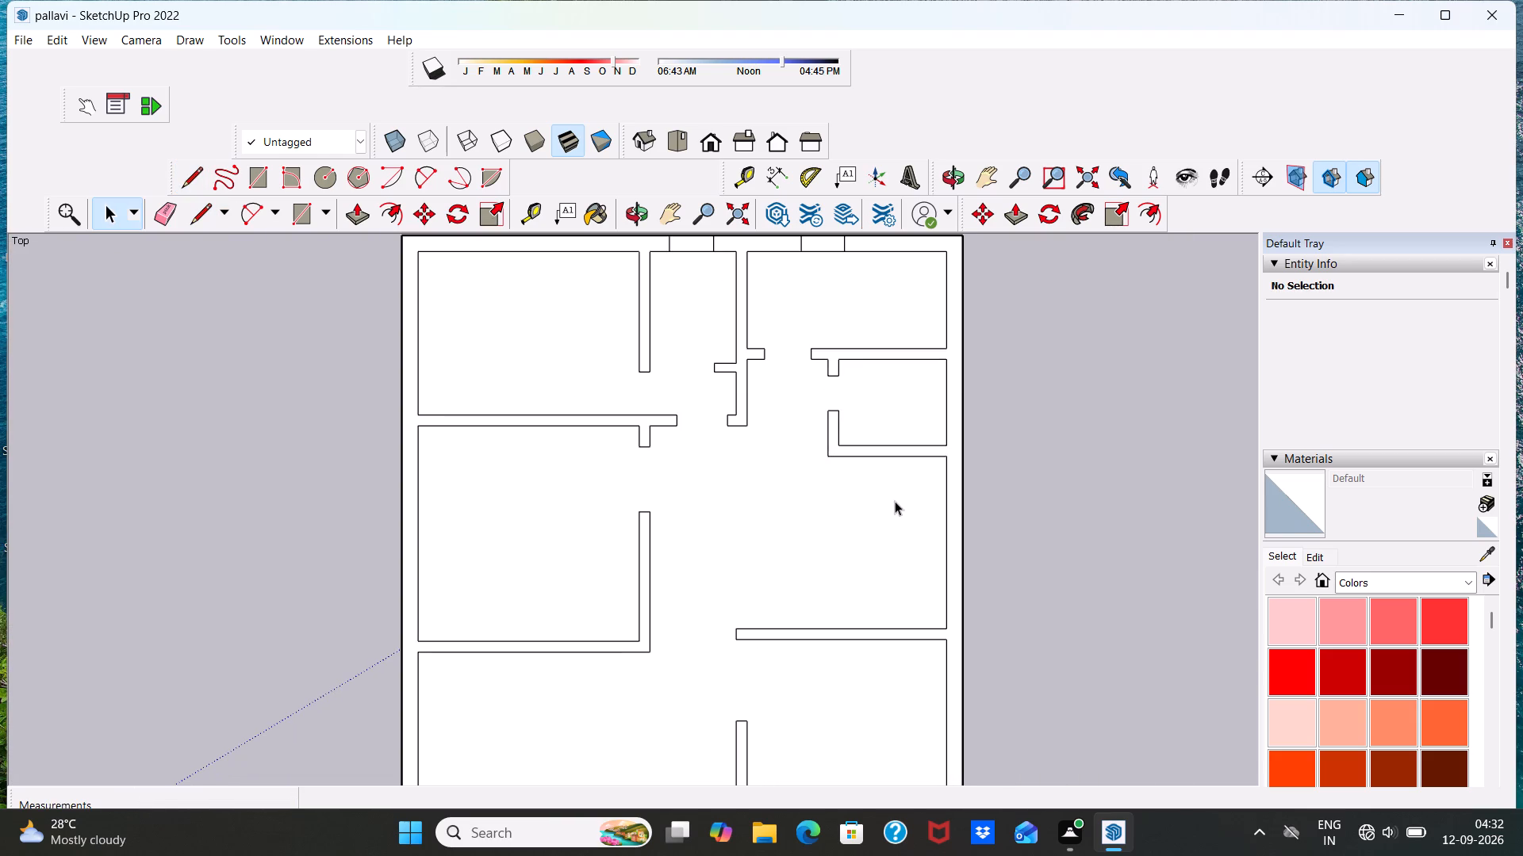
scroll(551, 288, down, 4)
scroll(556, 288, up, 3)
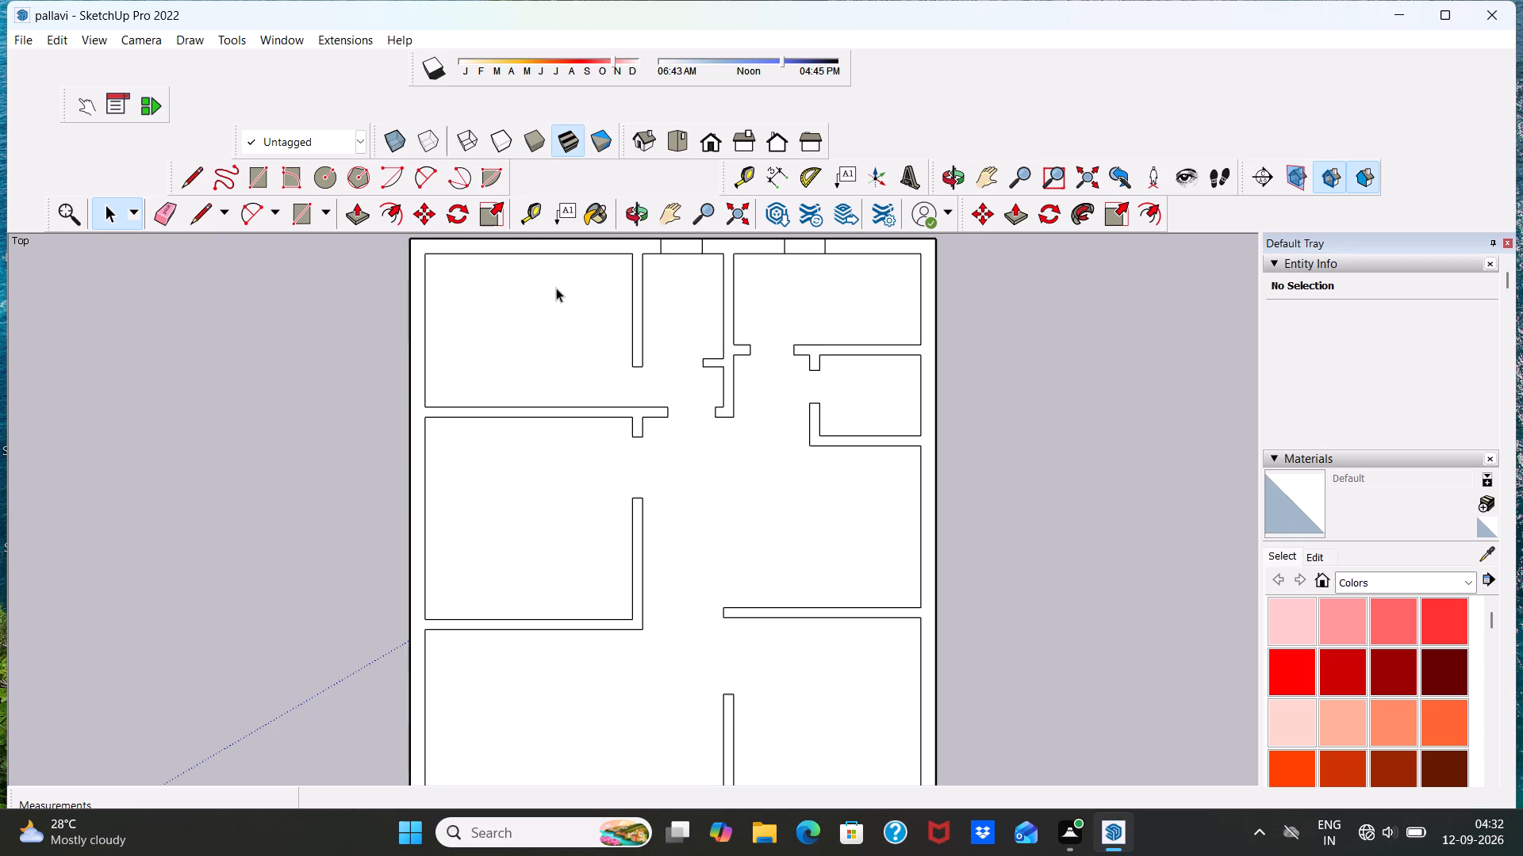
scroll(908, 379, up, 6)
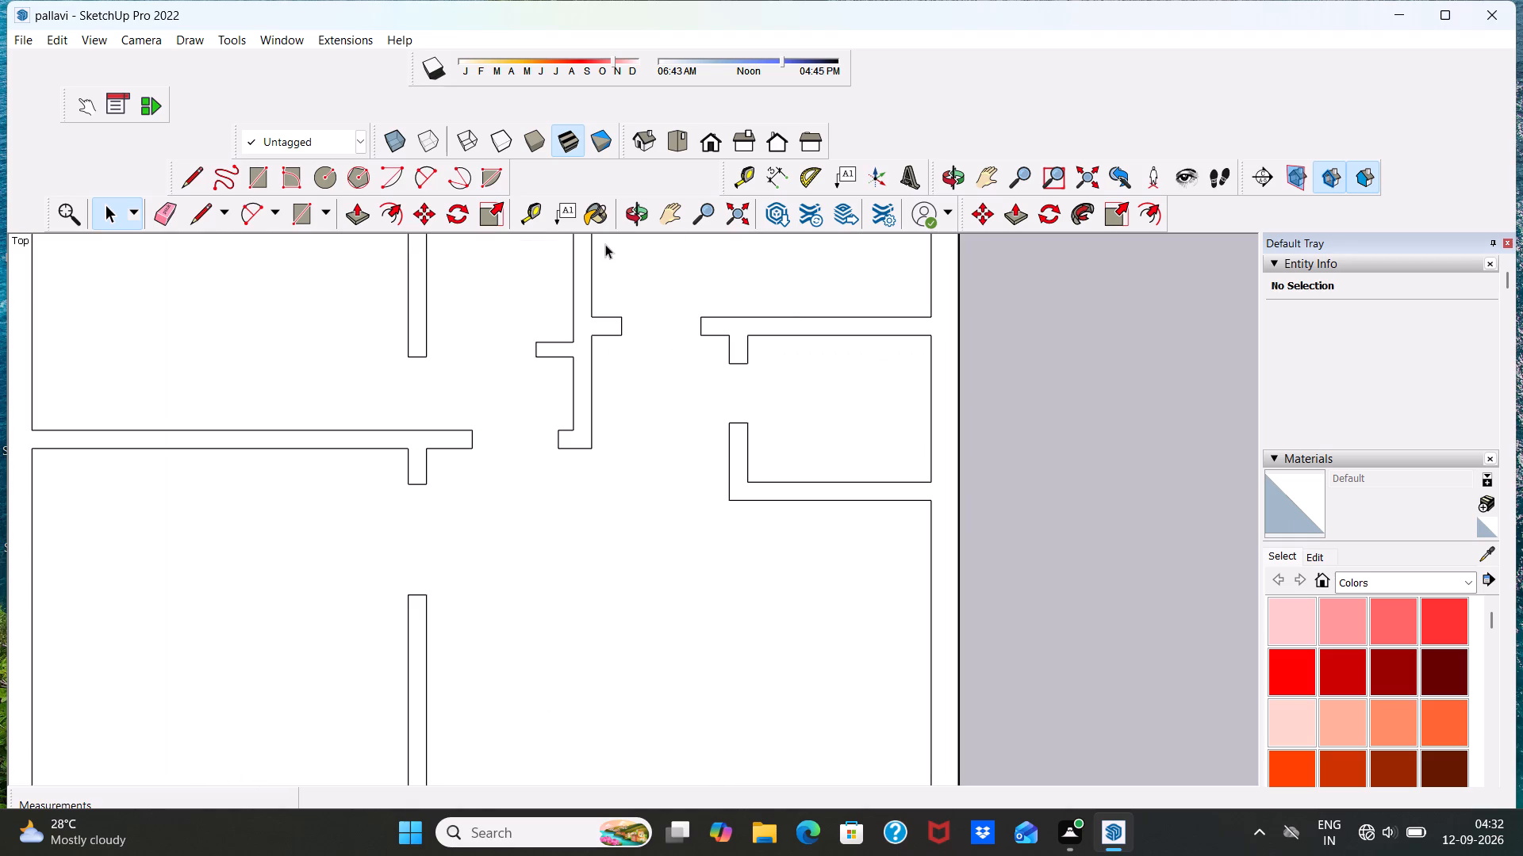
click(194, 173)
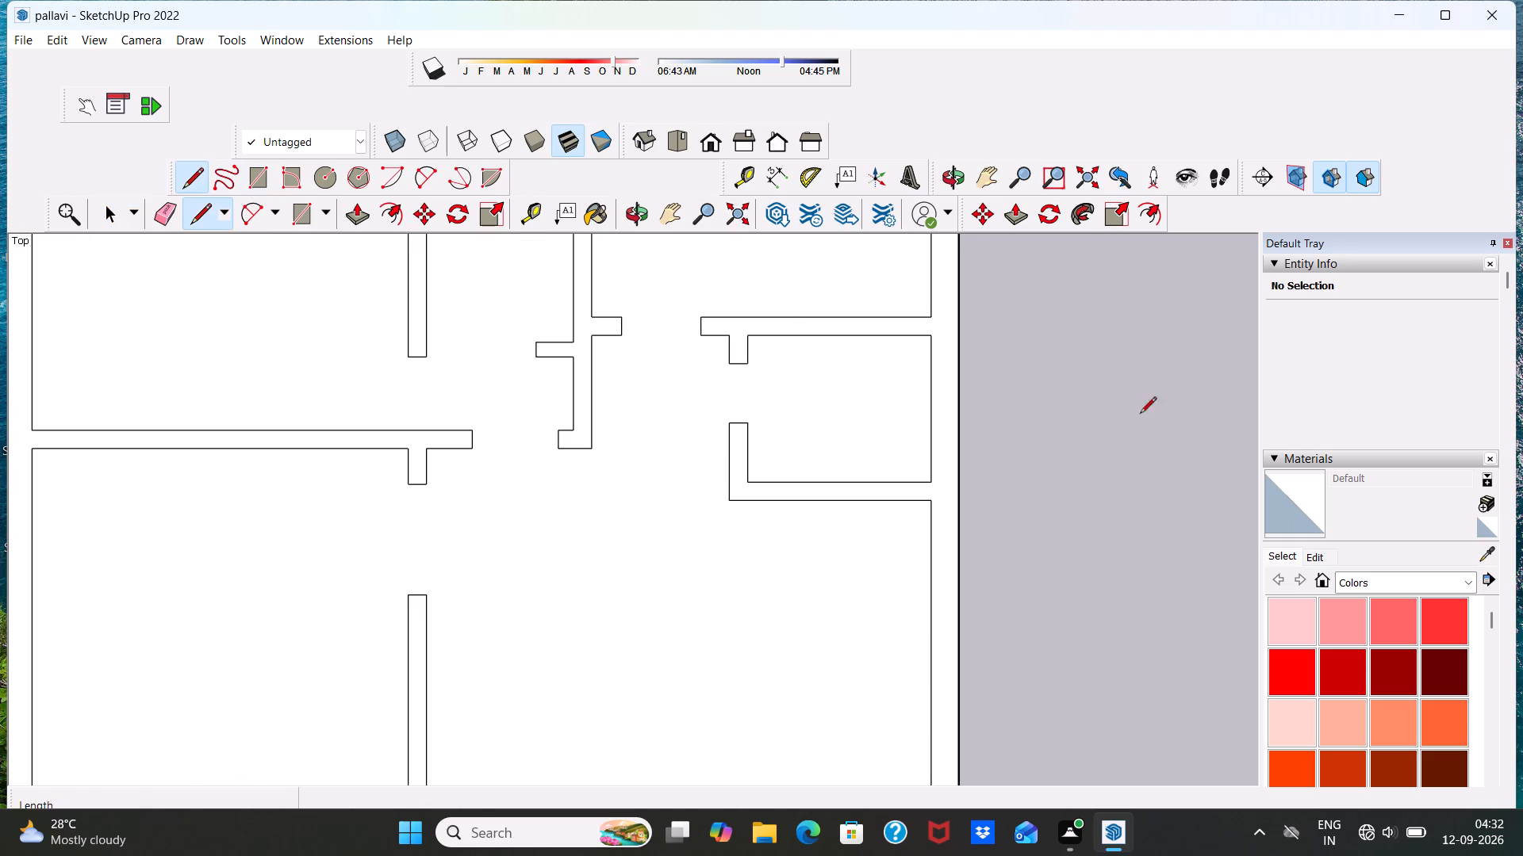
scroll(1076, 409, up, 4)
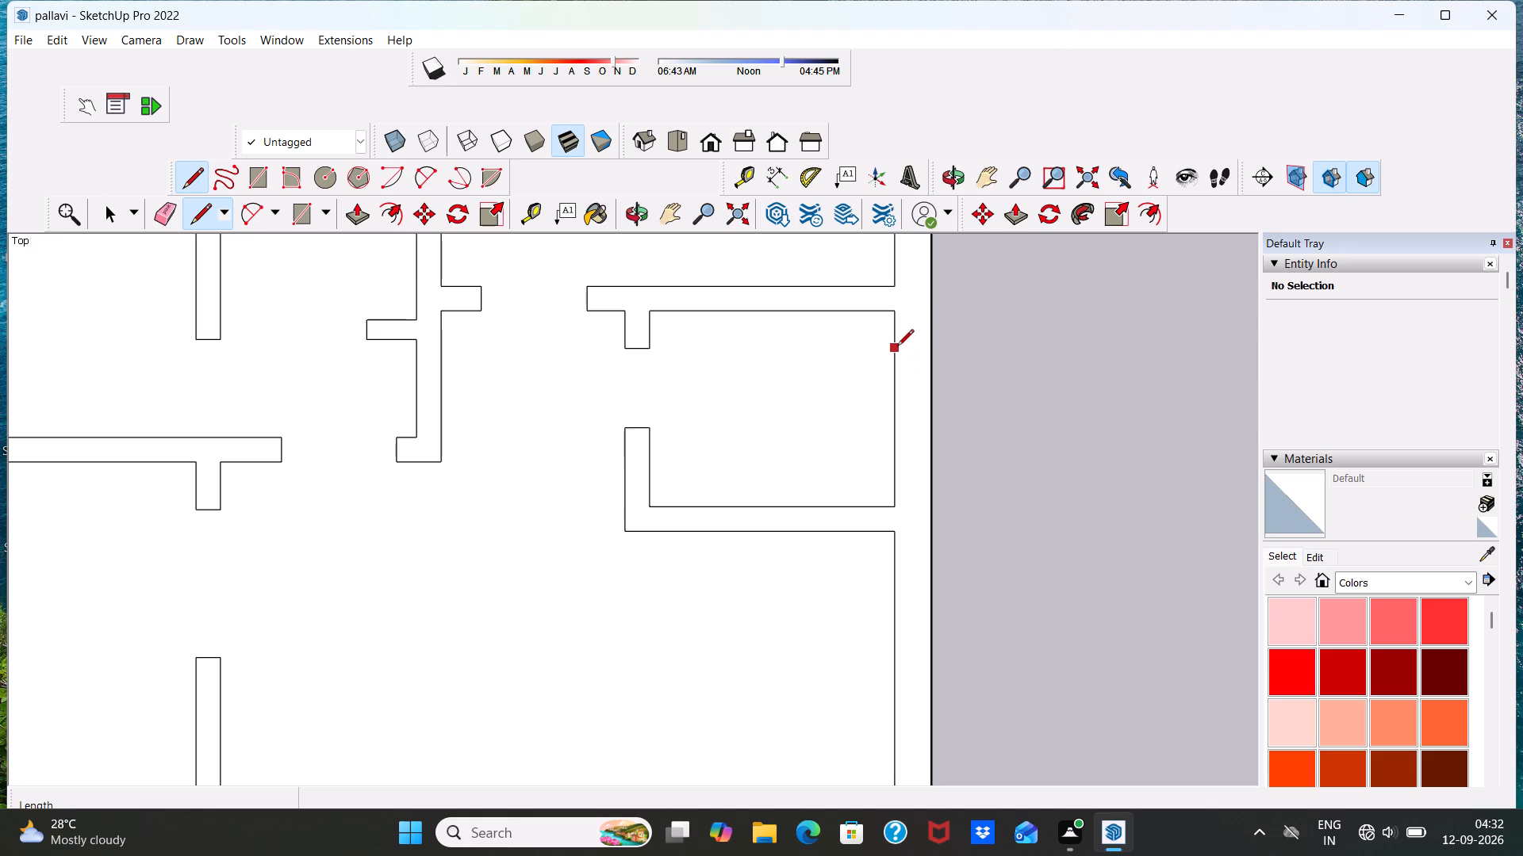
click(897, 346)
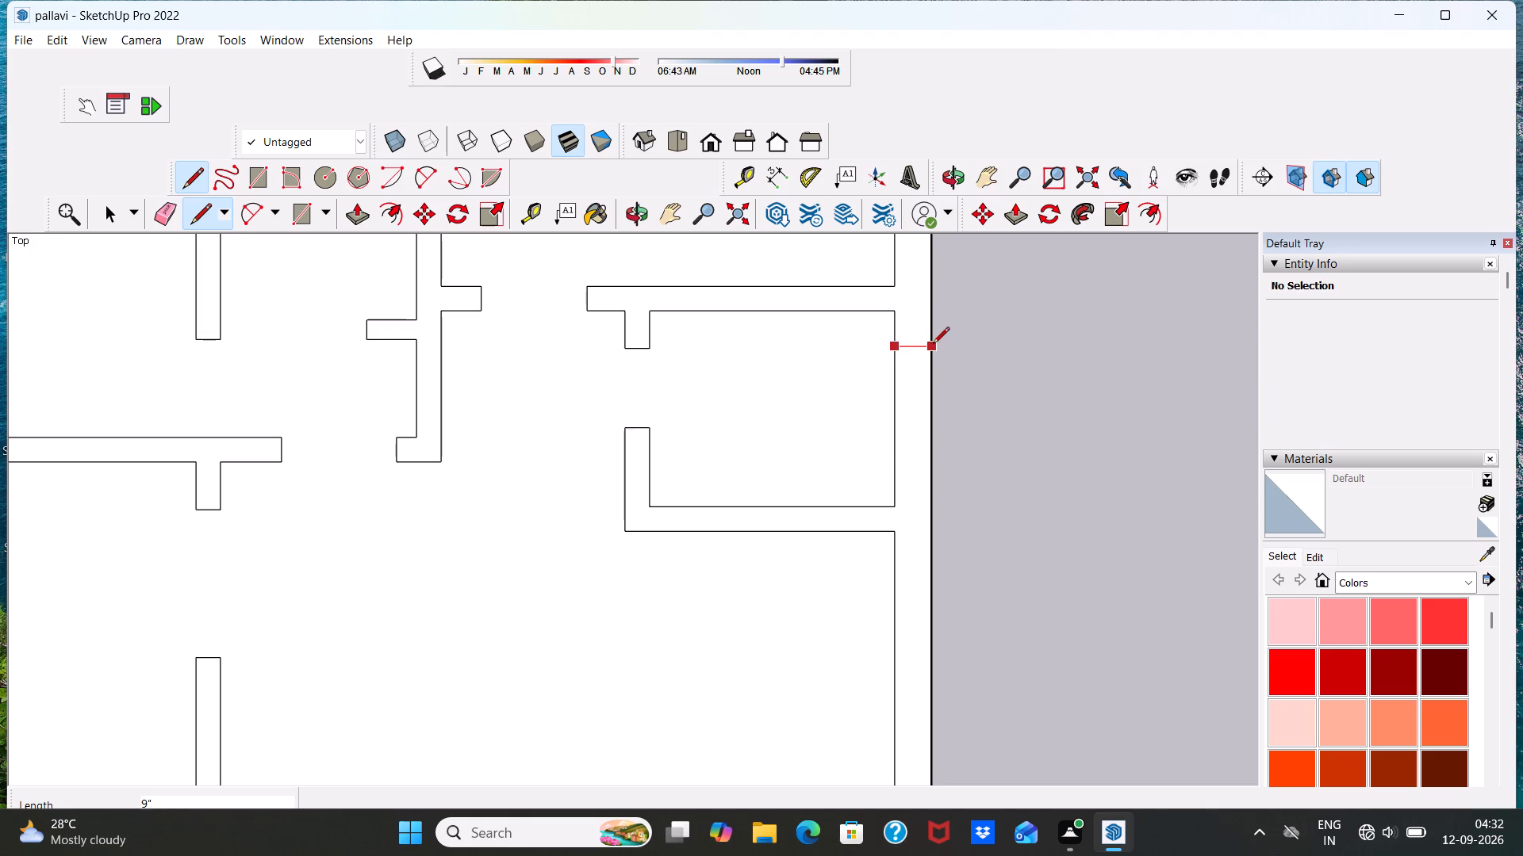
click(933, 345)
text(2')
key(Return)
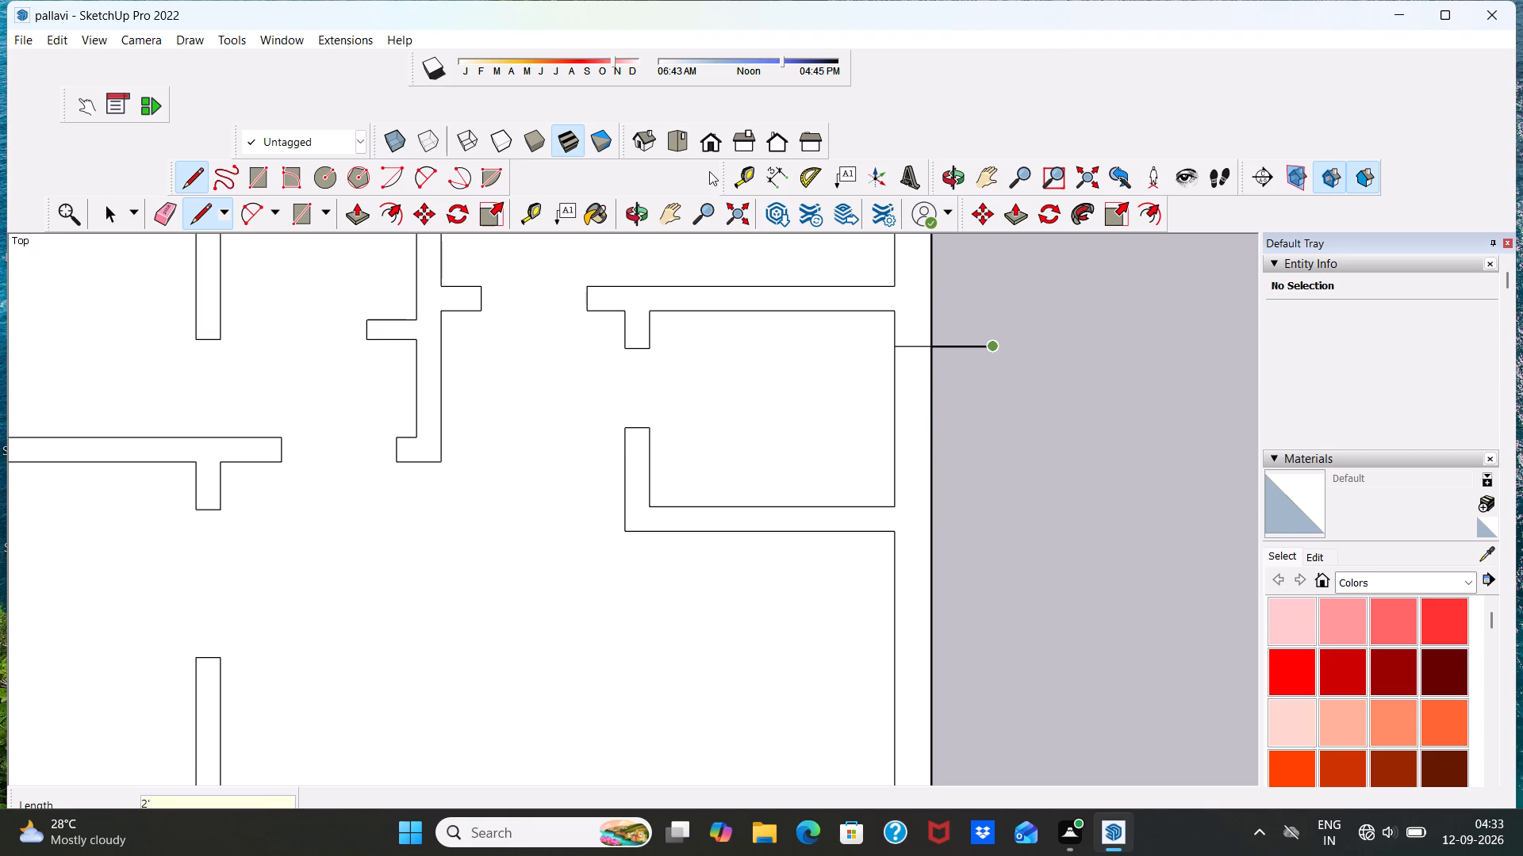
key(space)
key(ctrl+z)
Draw a 9" line across the right outer wall of the small room, near the room's upper corner.
scroll(709, 170, up, 1)
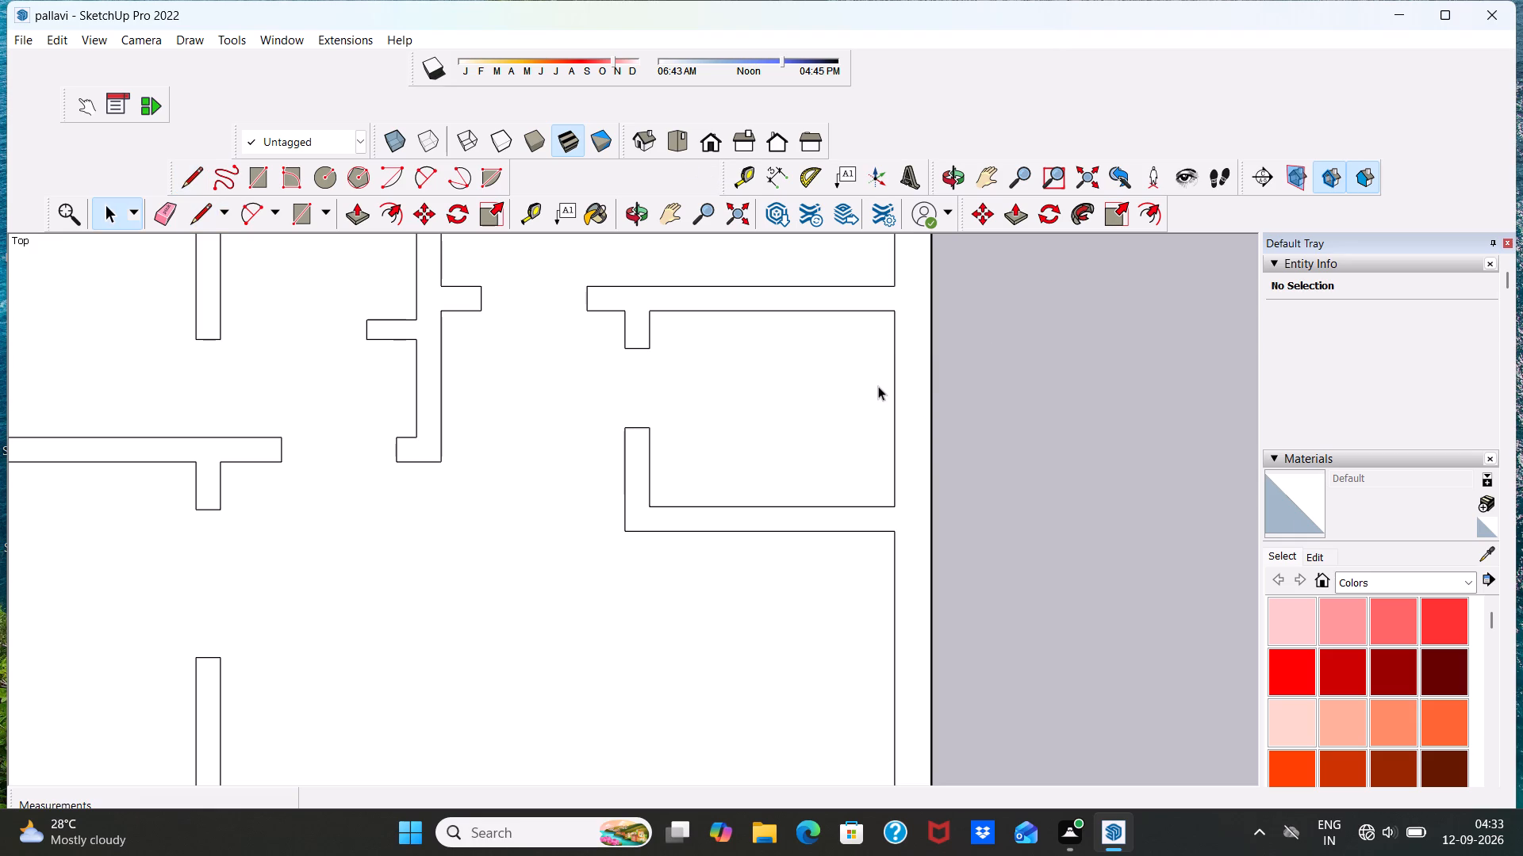
scroll(880, 388, down, 5)
scroll(939, 378, up, 4)
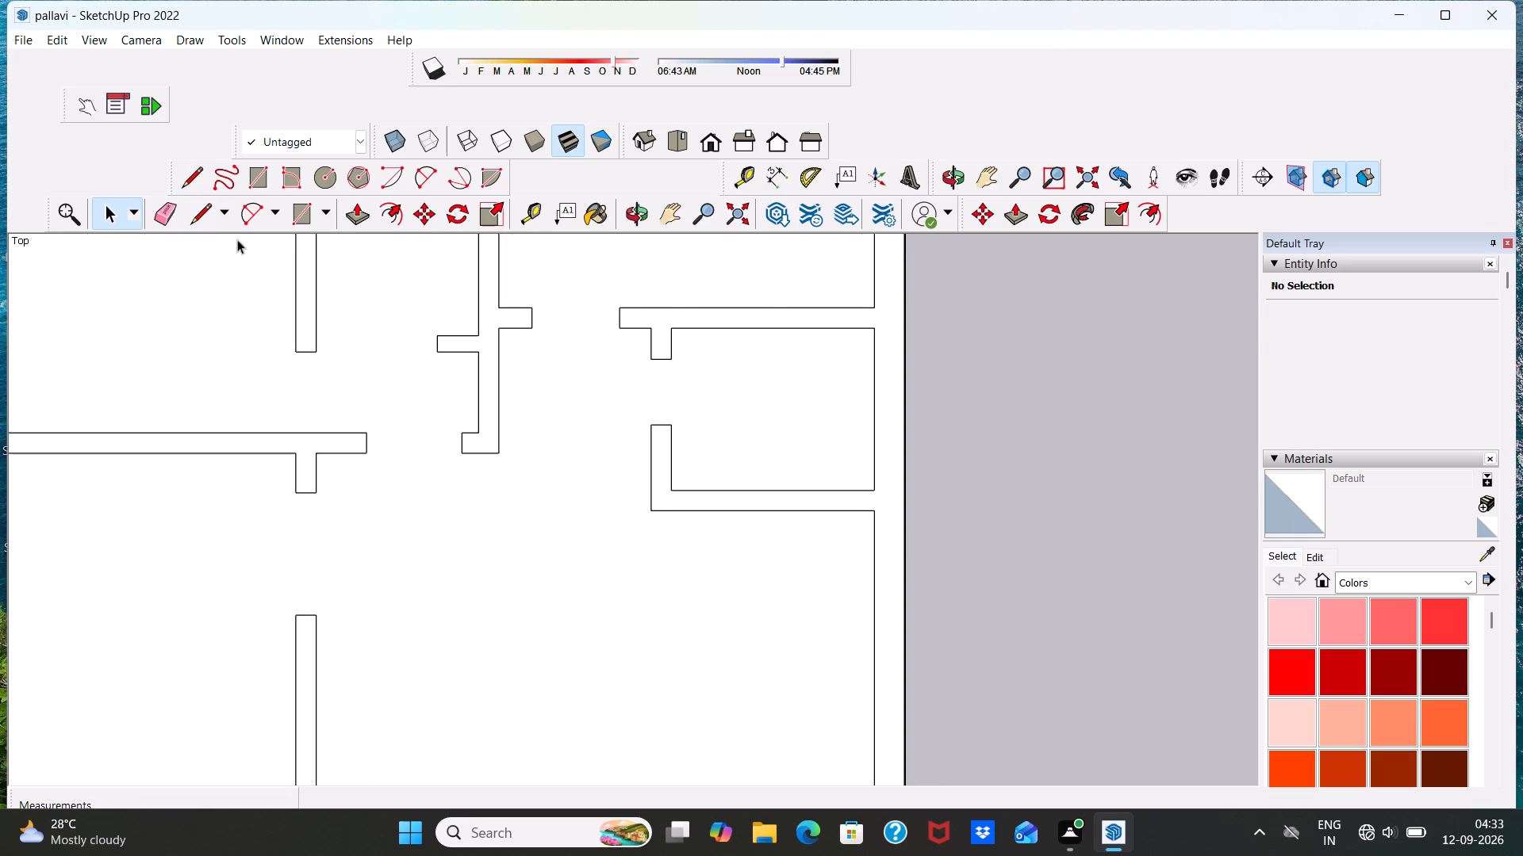
click(188, 215)
scroll(974, 314, up, 3)
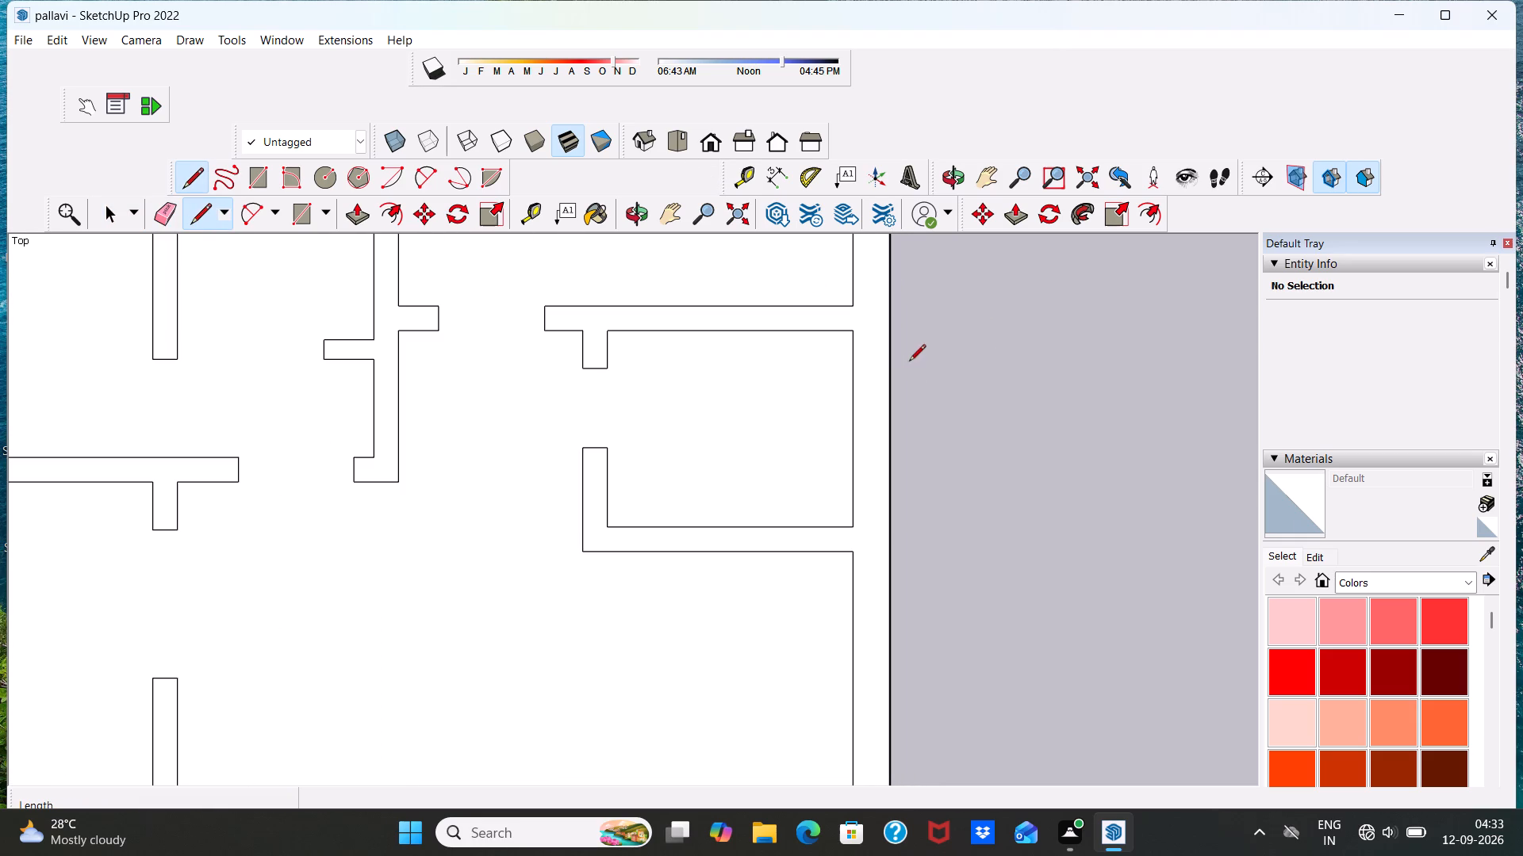
click(852, 369)
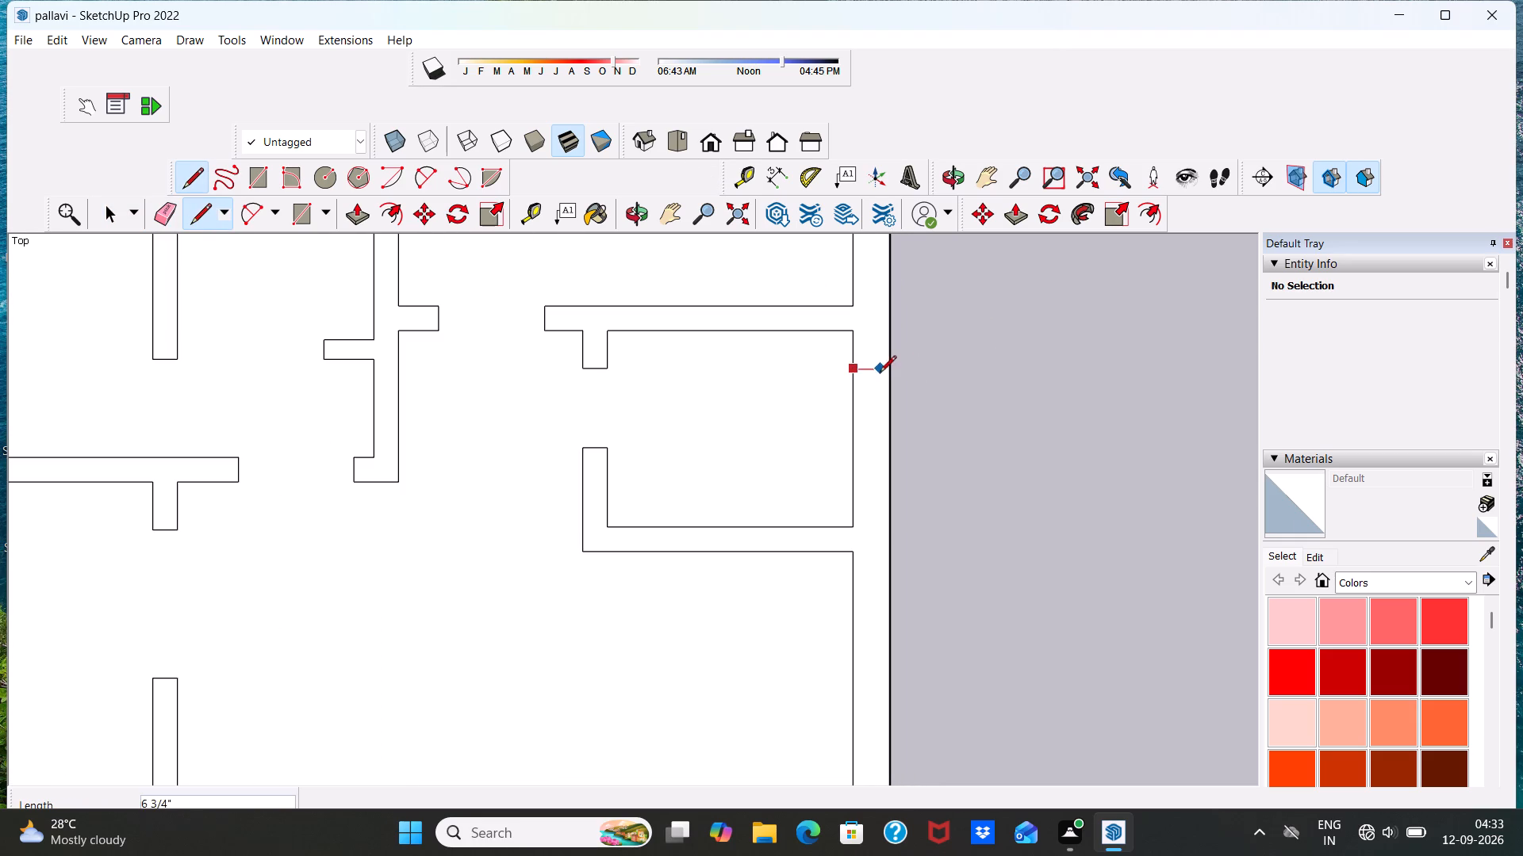
click(892, 369)
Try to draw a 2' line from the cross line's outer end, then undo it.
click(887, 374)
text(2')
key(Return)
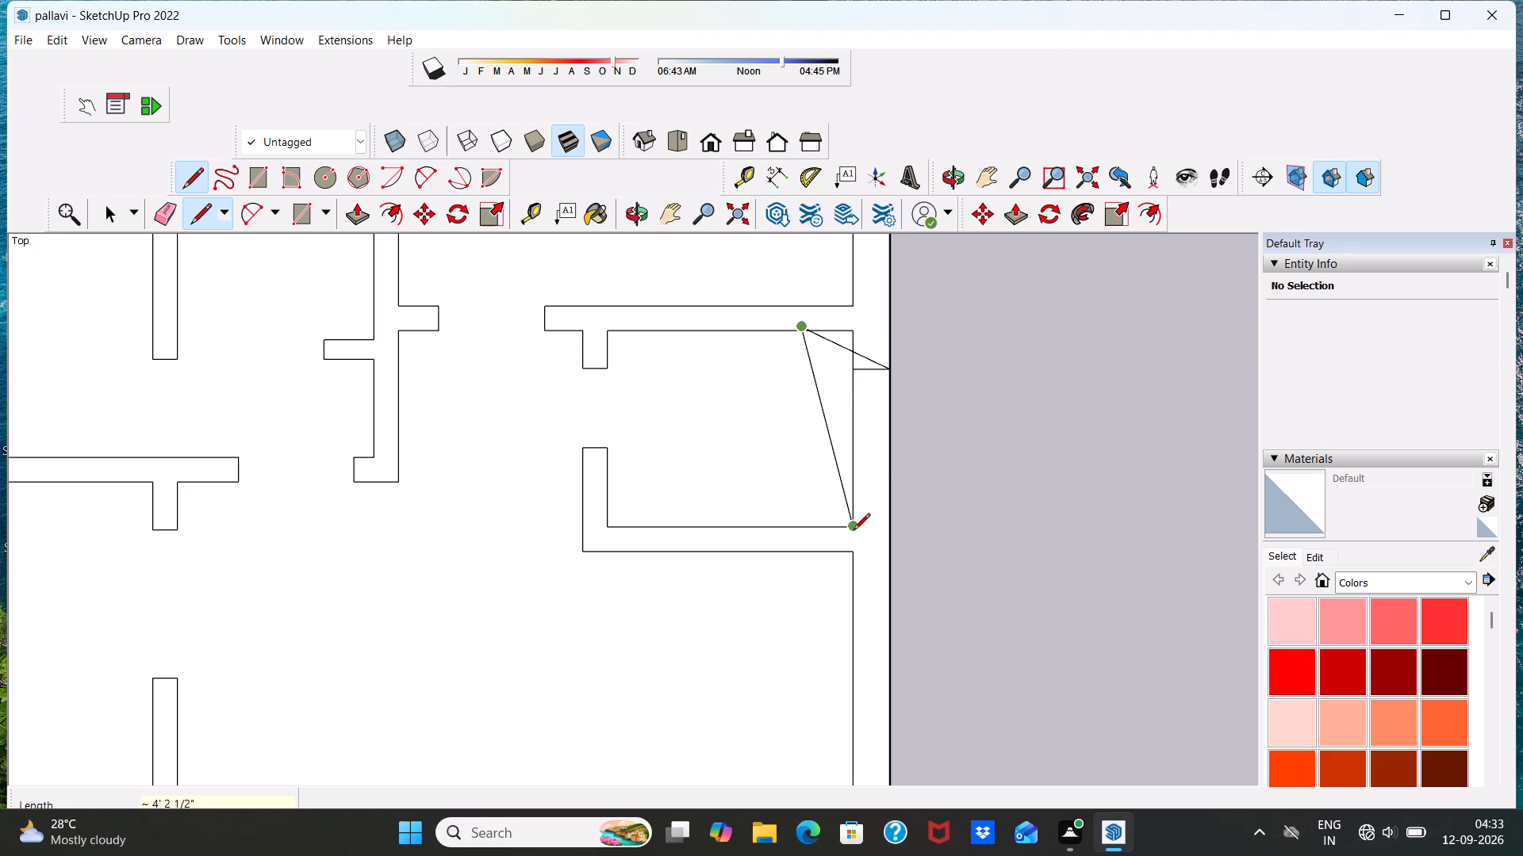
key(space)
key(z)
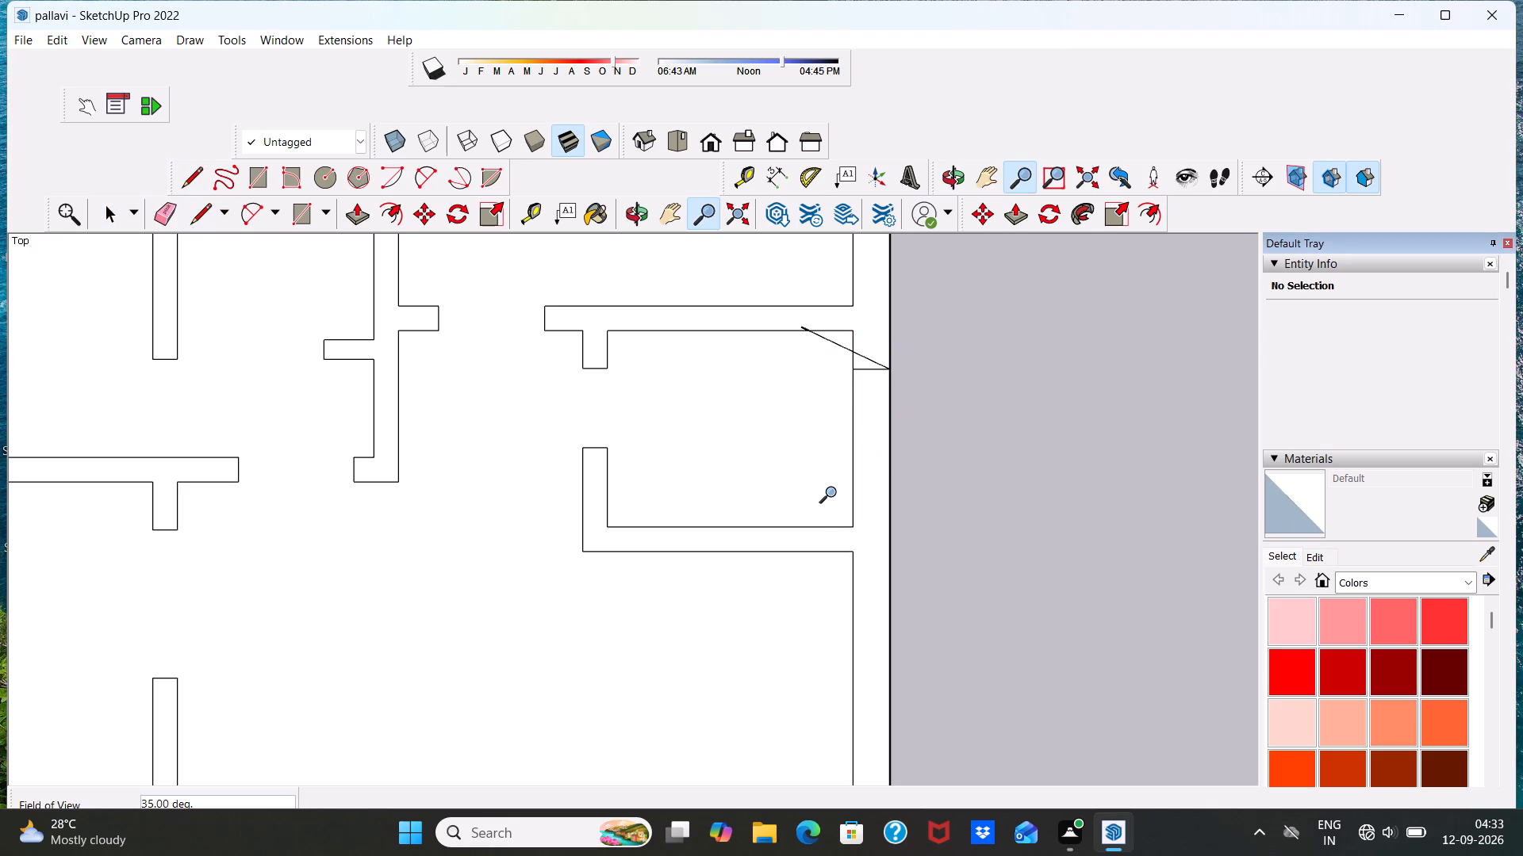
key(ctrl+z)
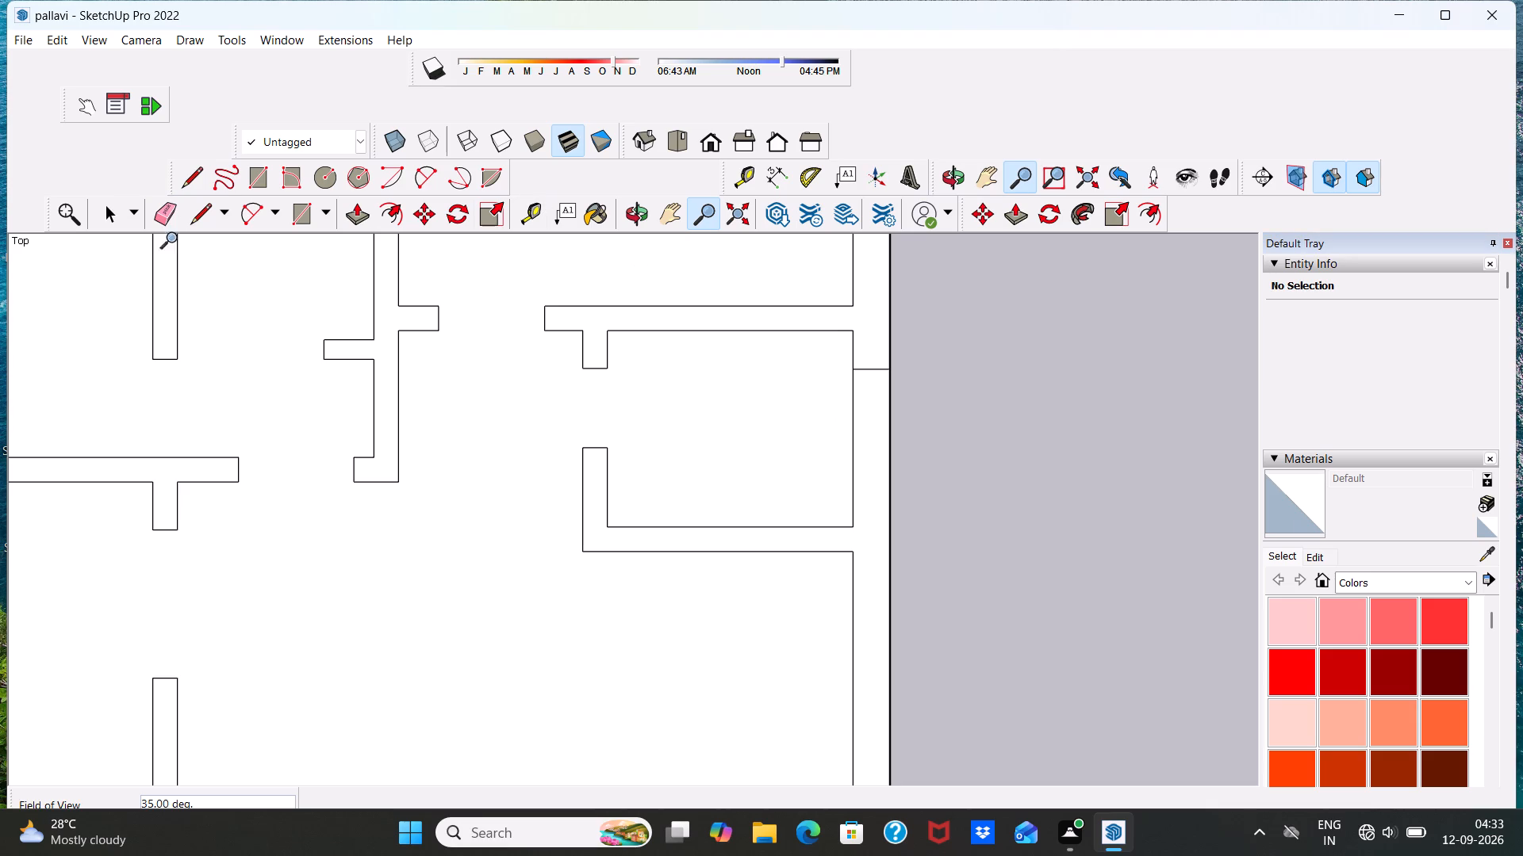
Draw 2' down the outer edge from the cross line's end and close the small room's opening with a second 9" line.
click(203, 217)
scroll(905, 421, up, 4)
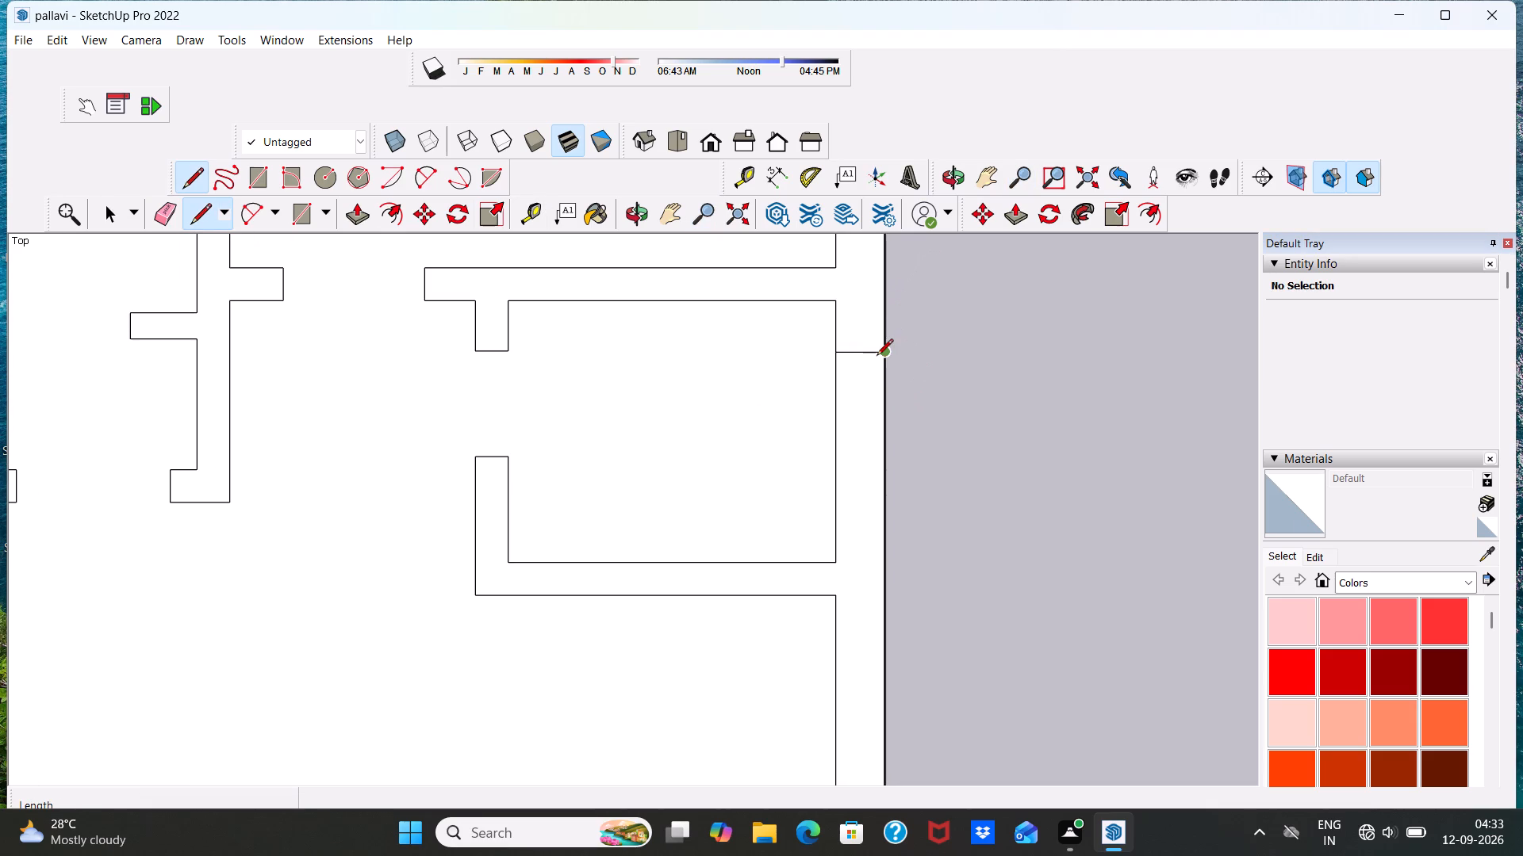
click(887, 353)
text(2')
key(Return)
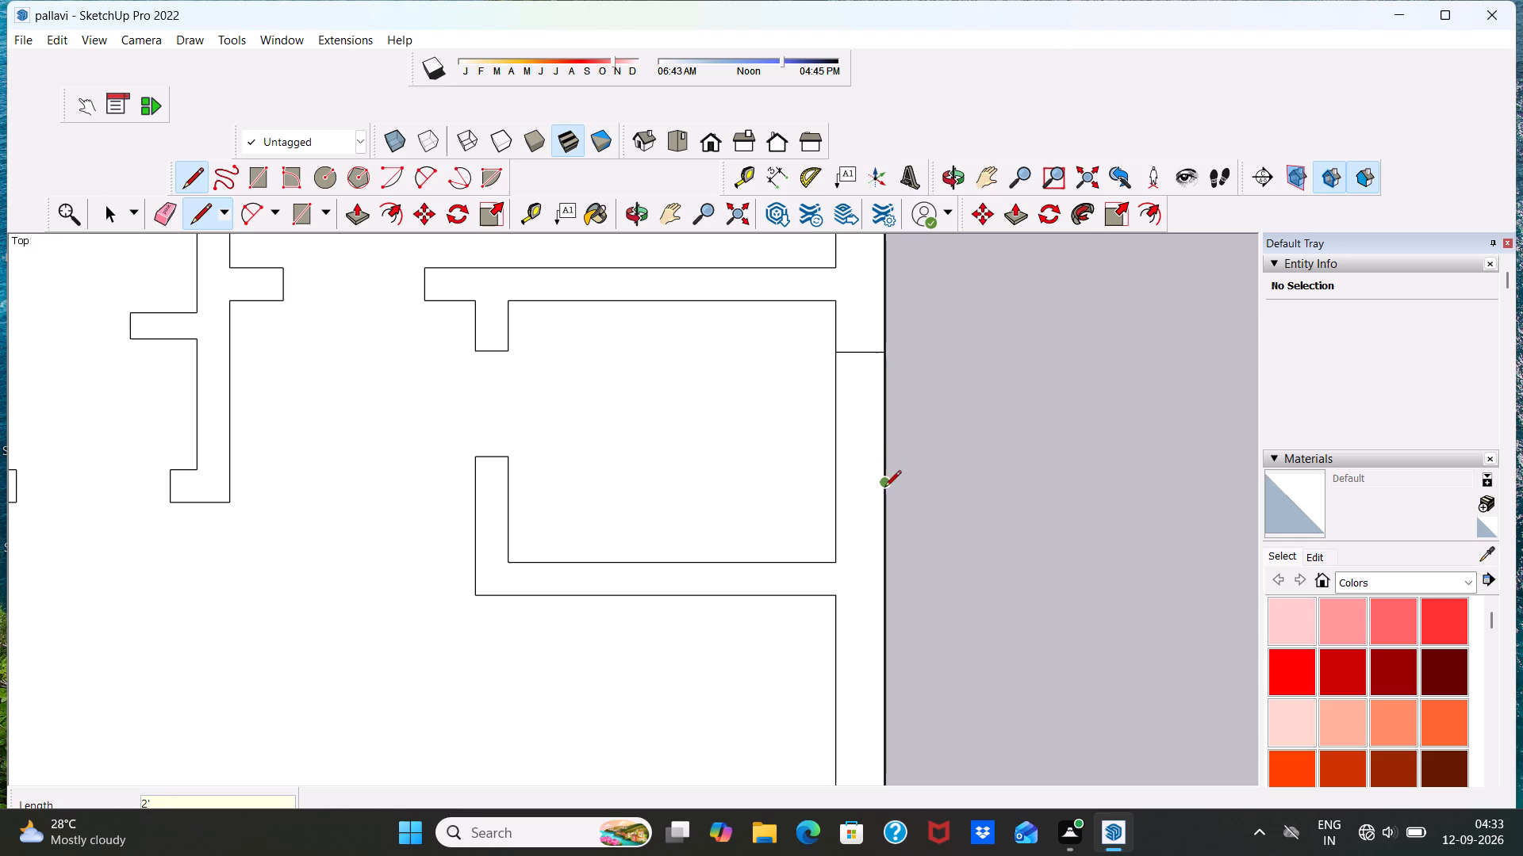
click(884, 488)
click(831, 489)
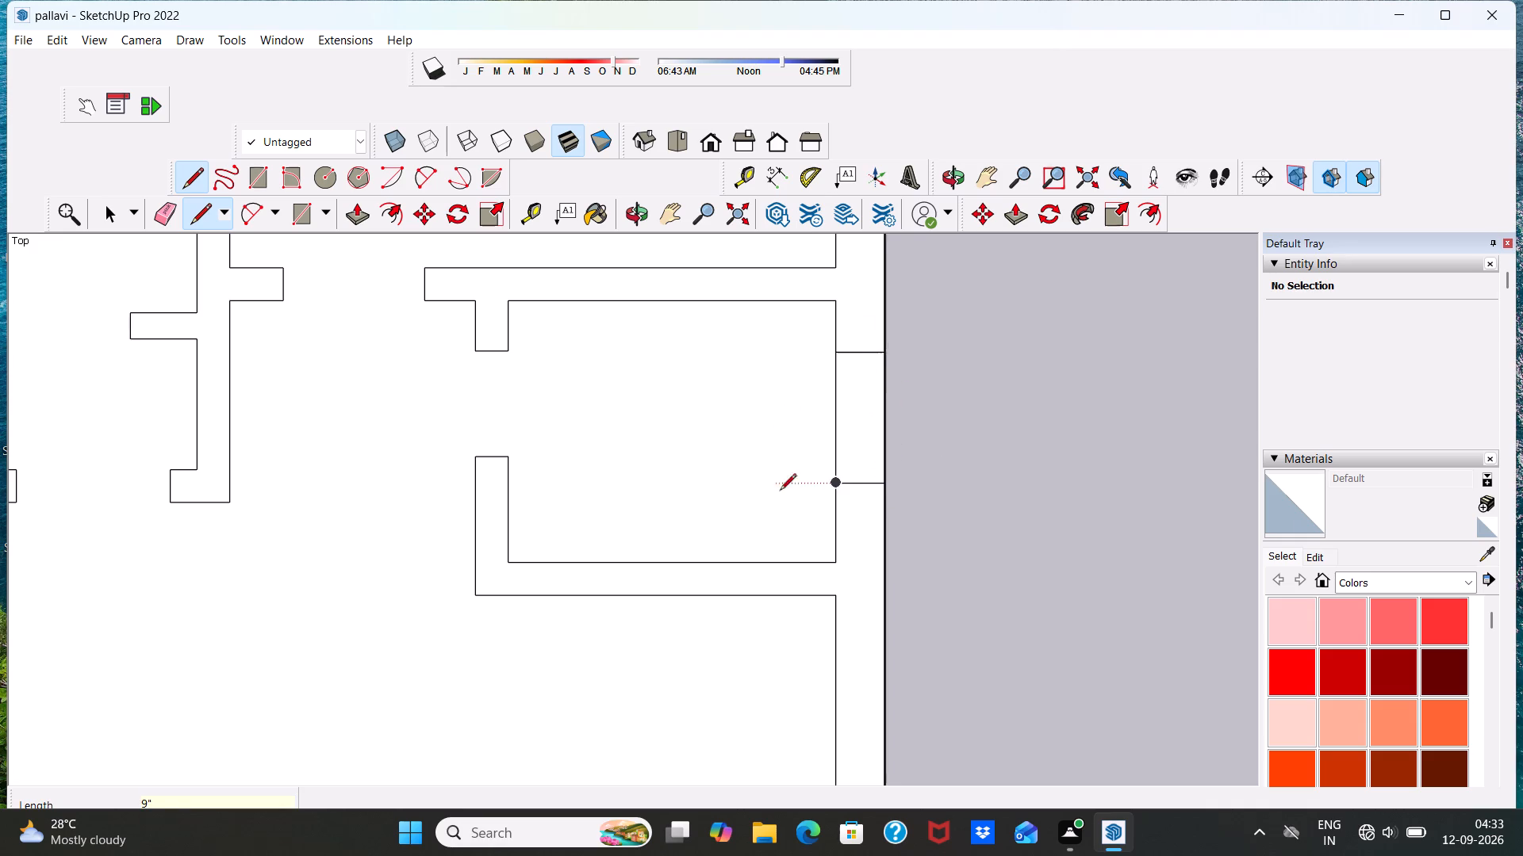
Mark a 4' opening in the right outer wall just below the small room, with two 9" cross lines and a 4' outer-edge segment.
scroll(787, 497, down, 20)
scroll(787, 497, down, 2)
scroll(809, 590, up, 9)
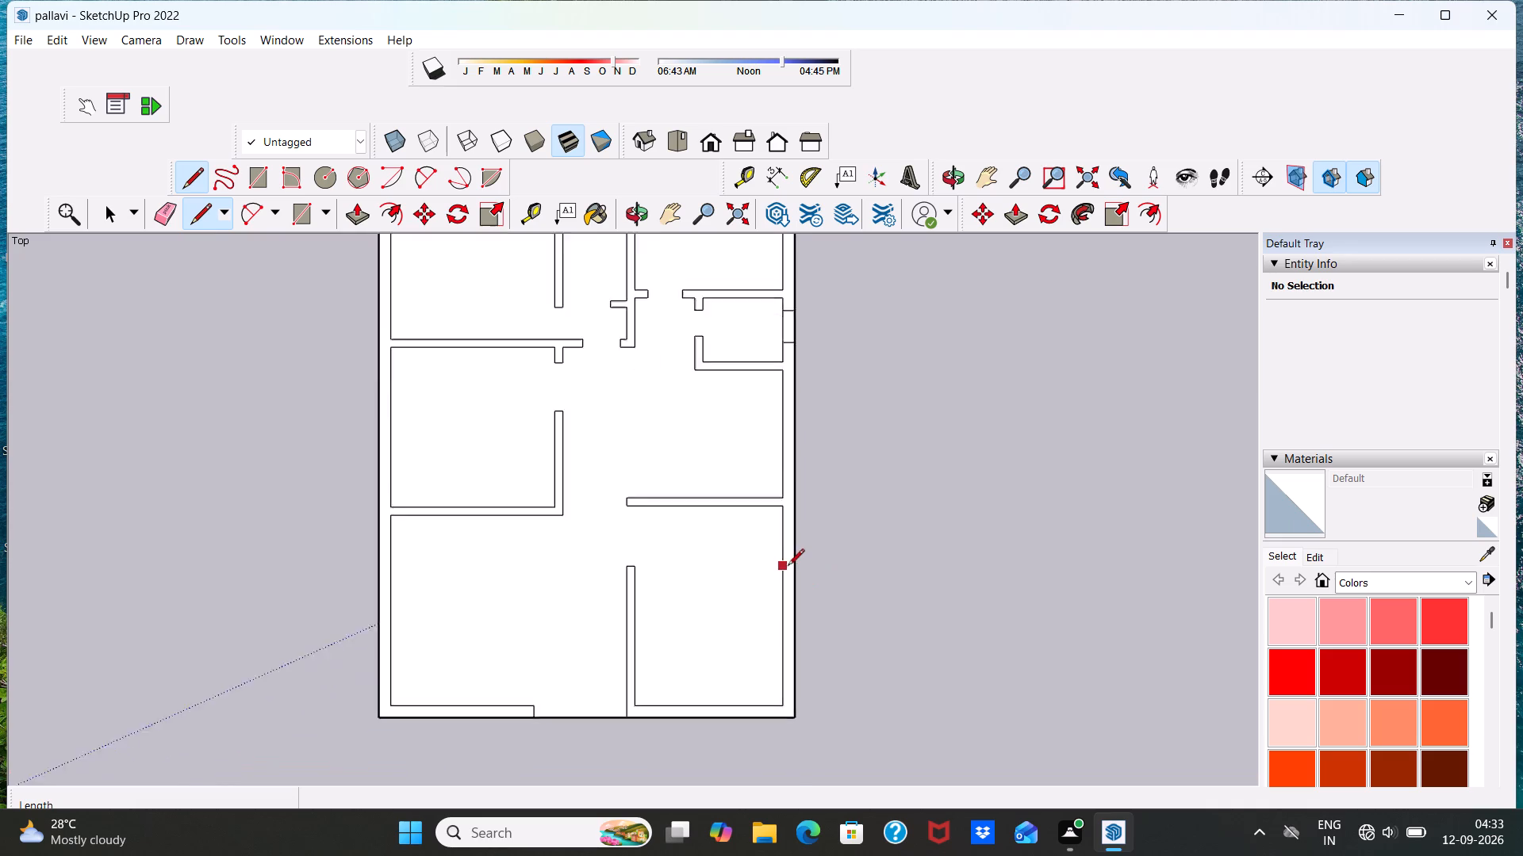
scroll(788, 567, up, 2)
scroll(822, 281, down, 5)
scroll(809, 282, up, 11)
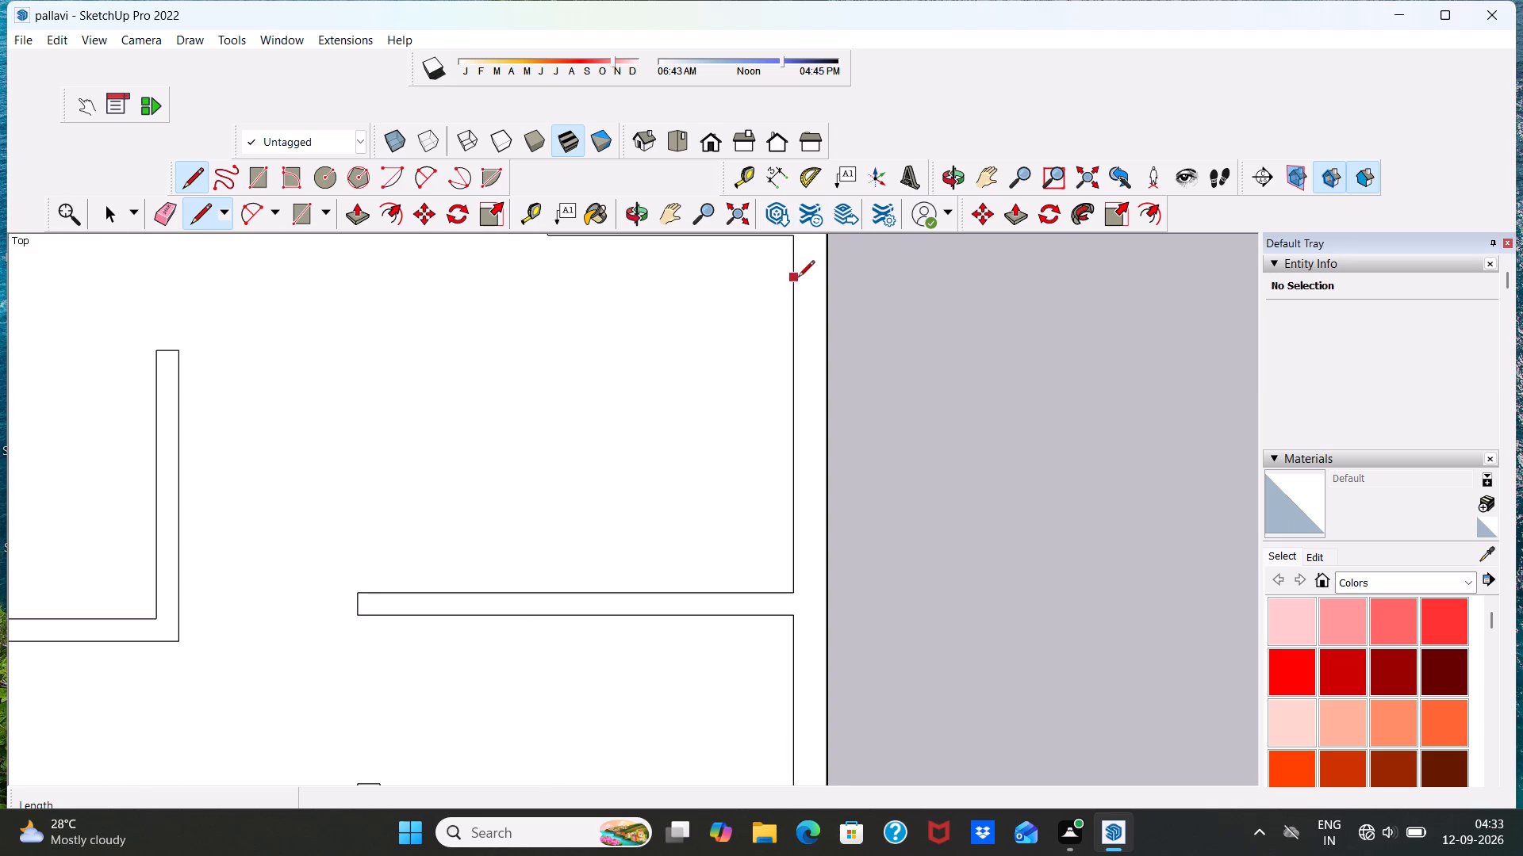
scroll(801, 305, down, 8)
scroll(819, 273, up, 11)
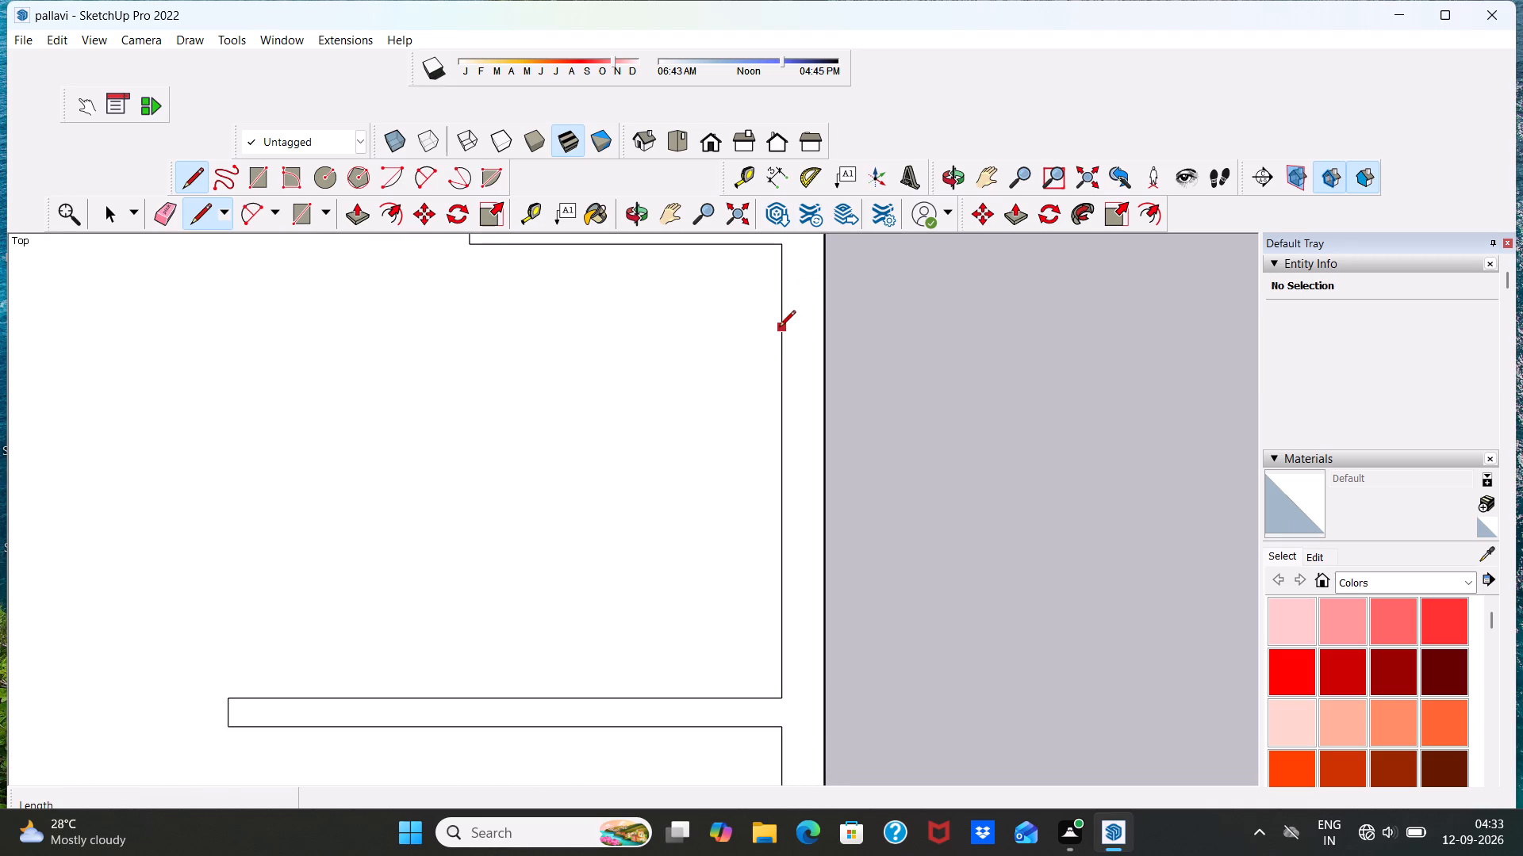
click(779, 328)
click(819, 331)
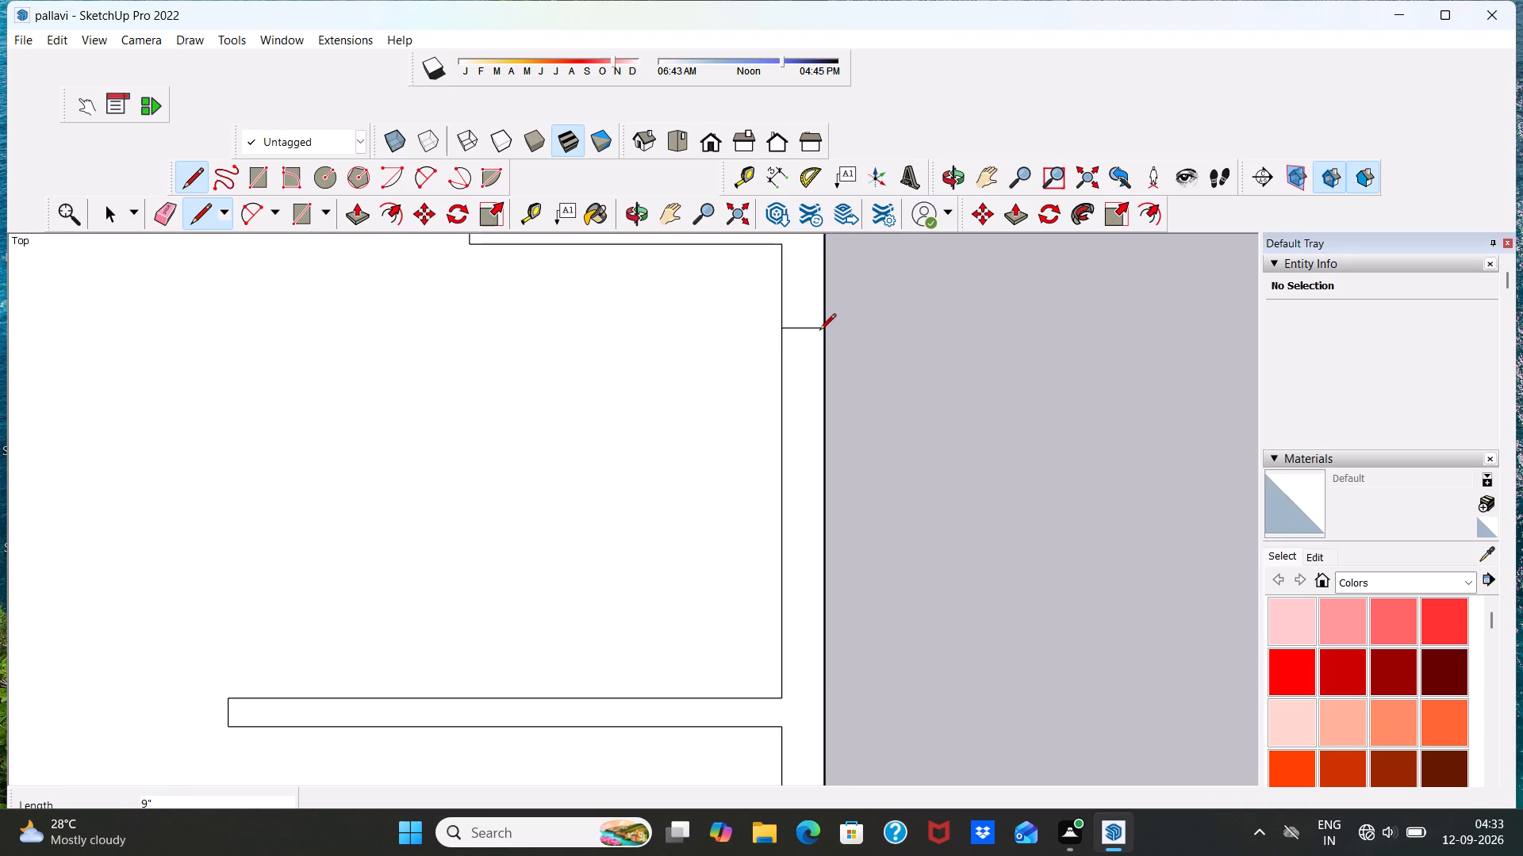
click(821, 335)
text(4')
key(Return)
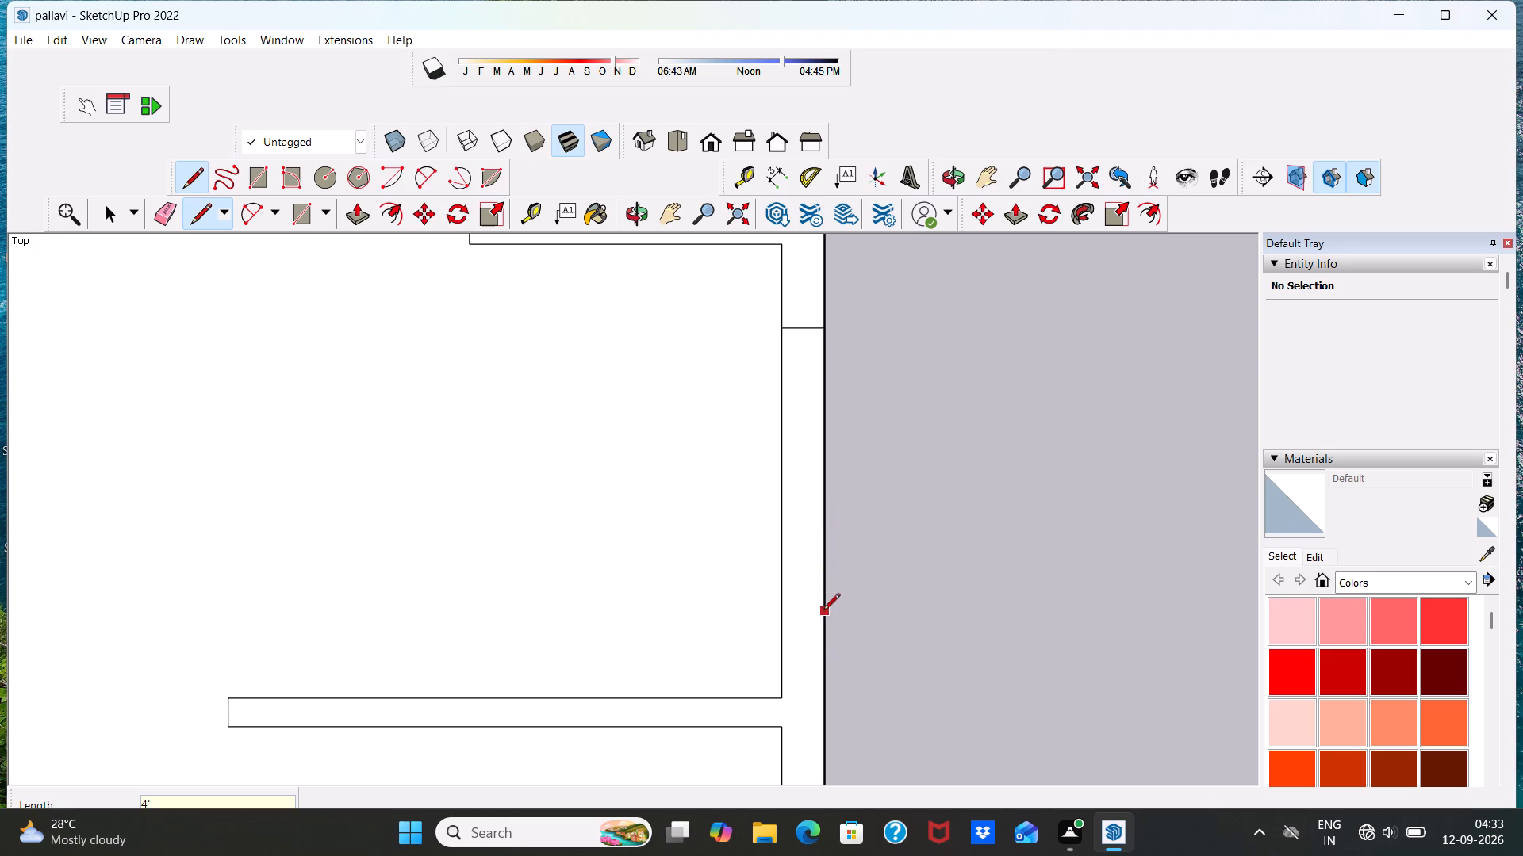
click(822, 560)
click(781, 560)
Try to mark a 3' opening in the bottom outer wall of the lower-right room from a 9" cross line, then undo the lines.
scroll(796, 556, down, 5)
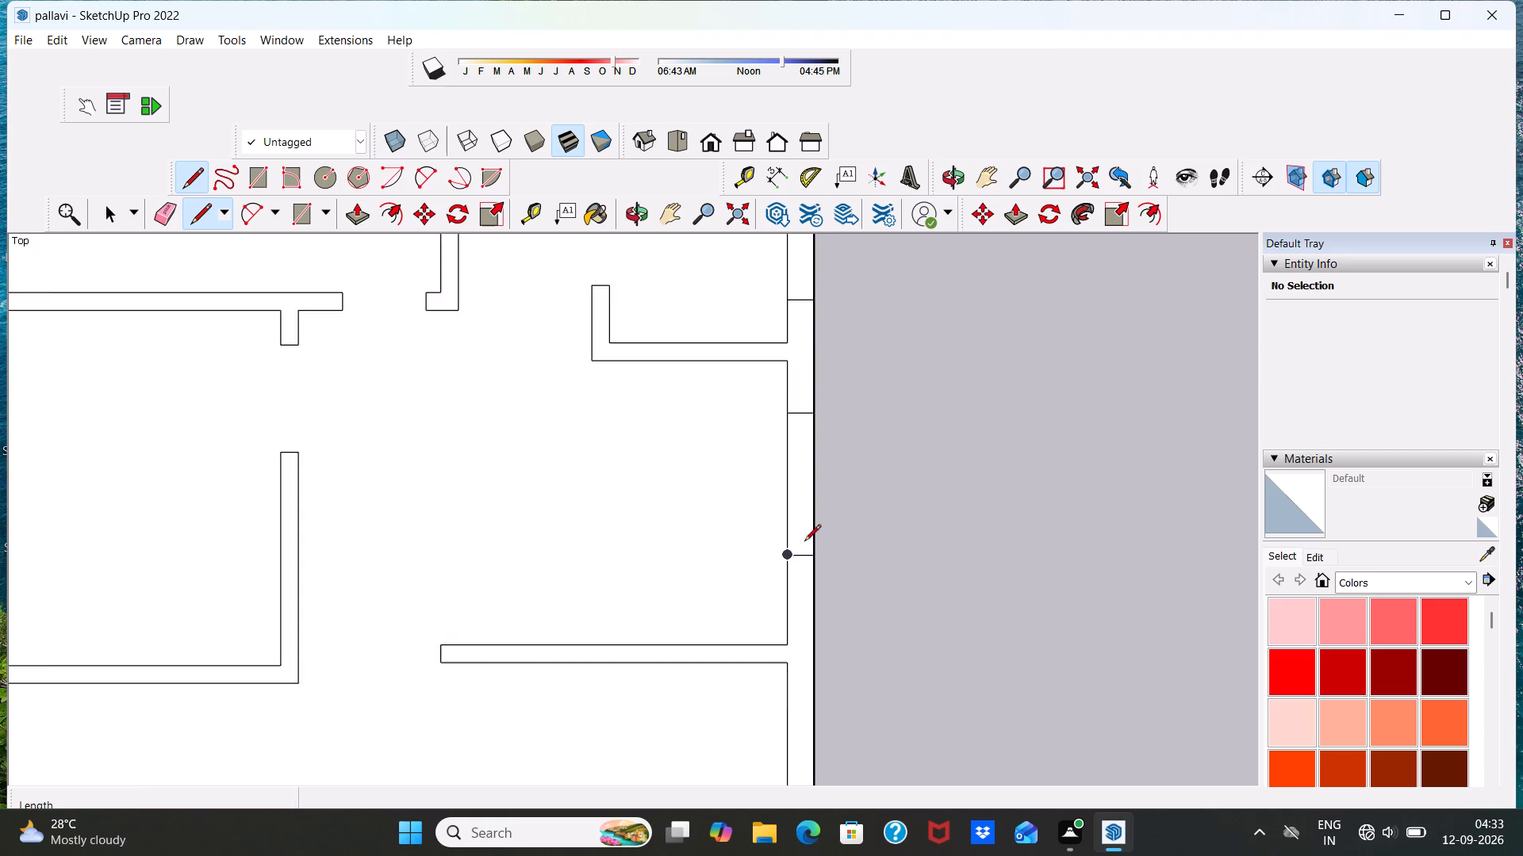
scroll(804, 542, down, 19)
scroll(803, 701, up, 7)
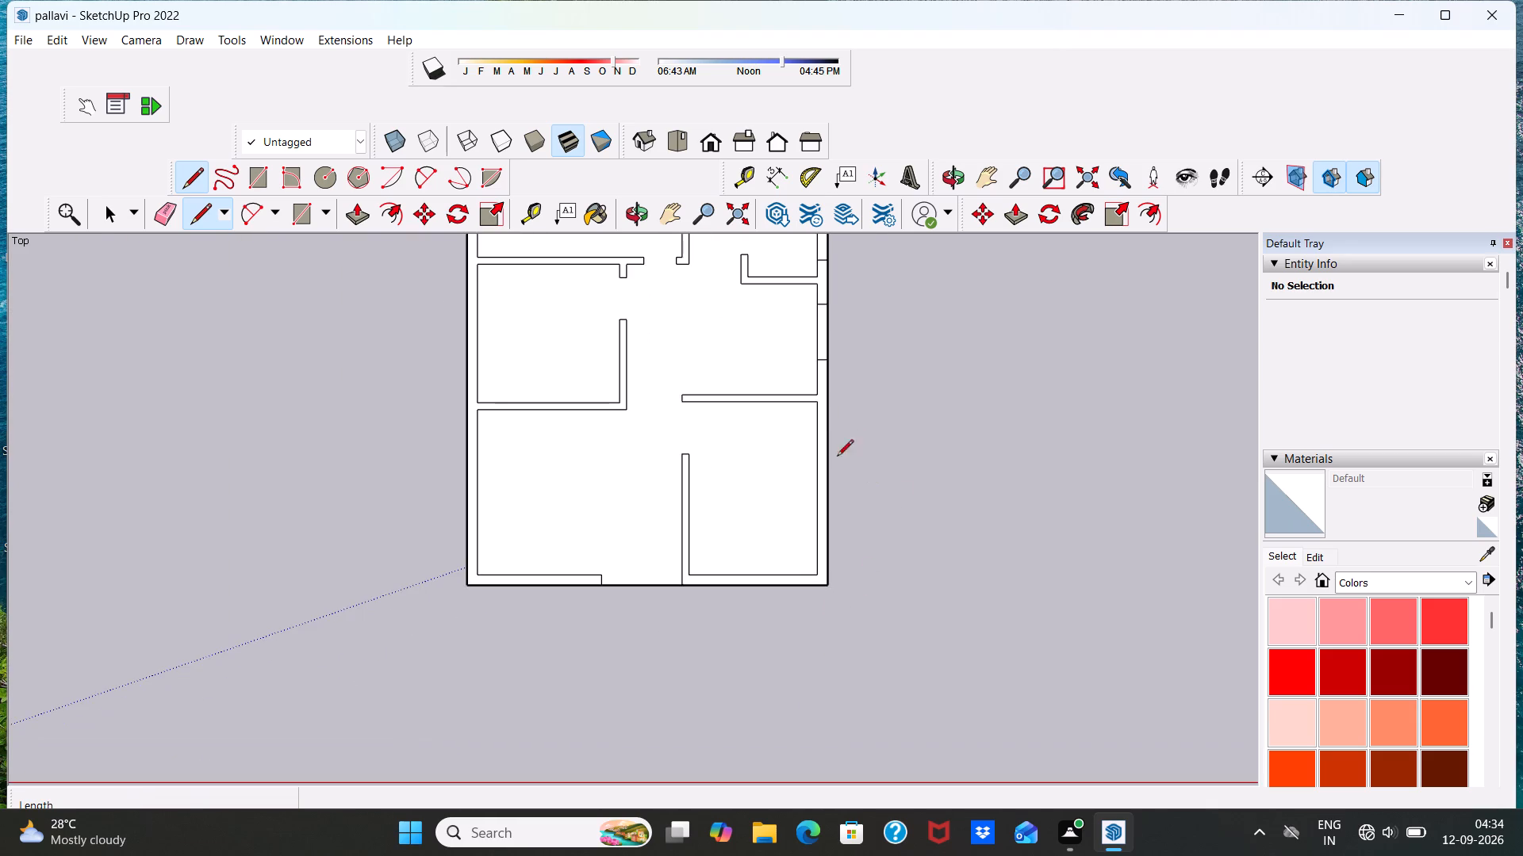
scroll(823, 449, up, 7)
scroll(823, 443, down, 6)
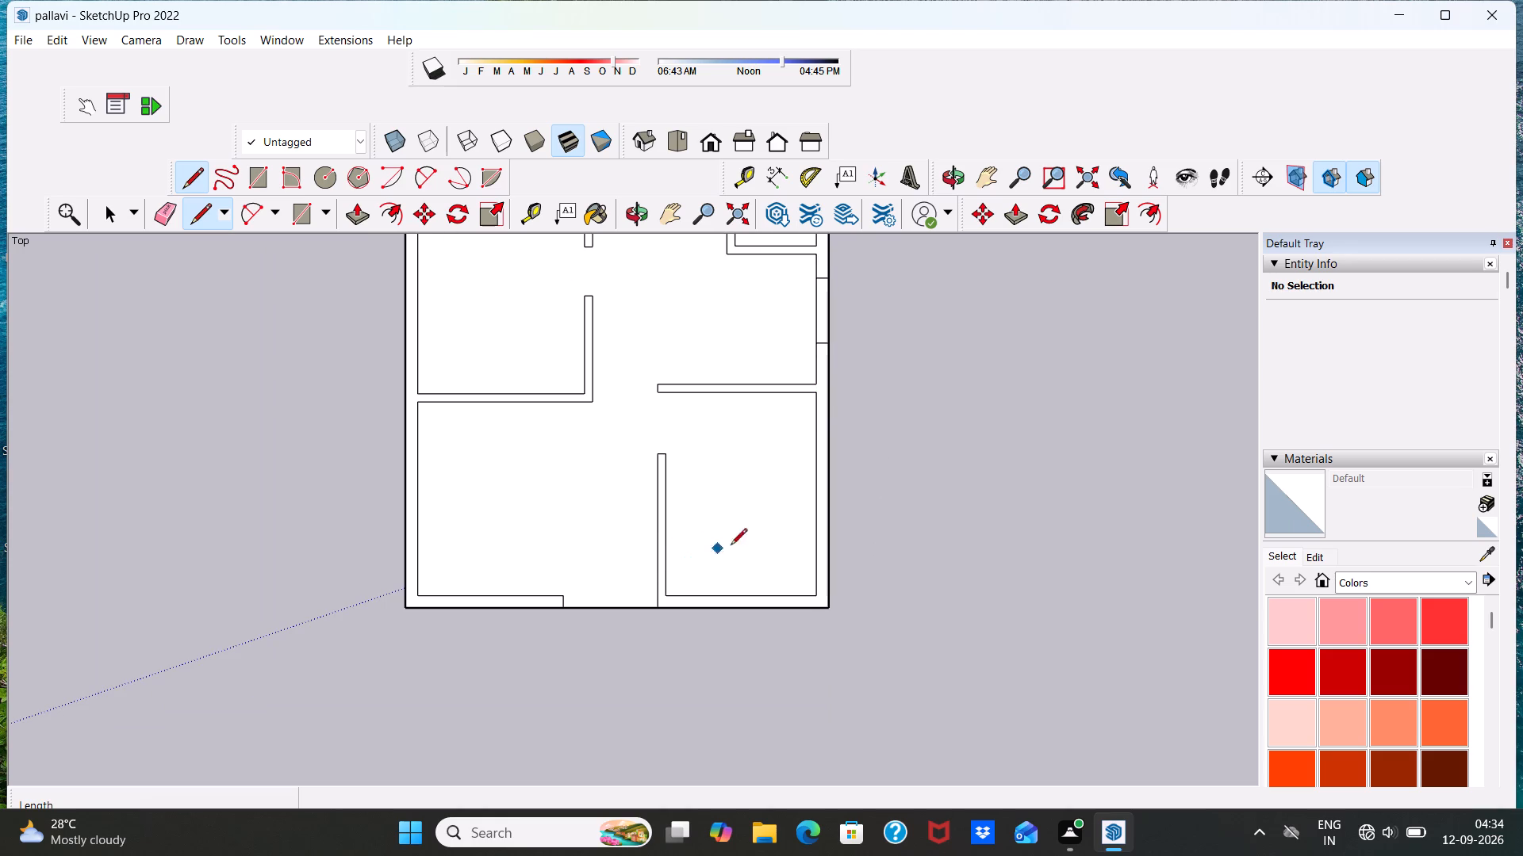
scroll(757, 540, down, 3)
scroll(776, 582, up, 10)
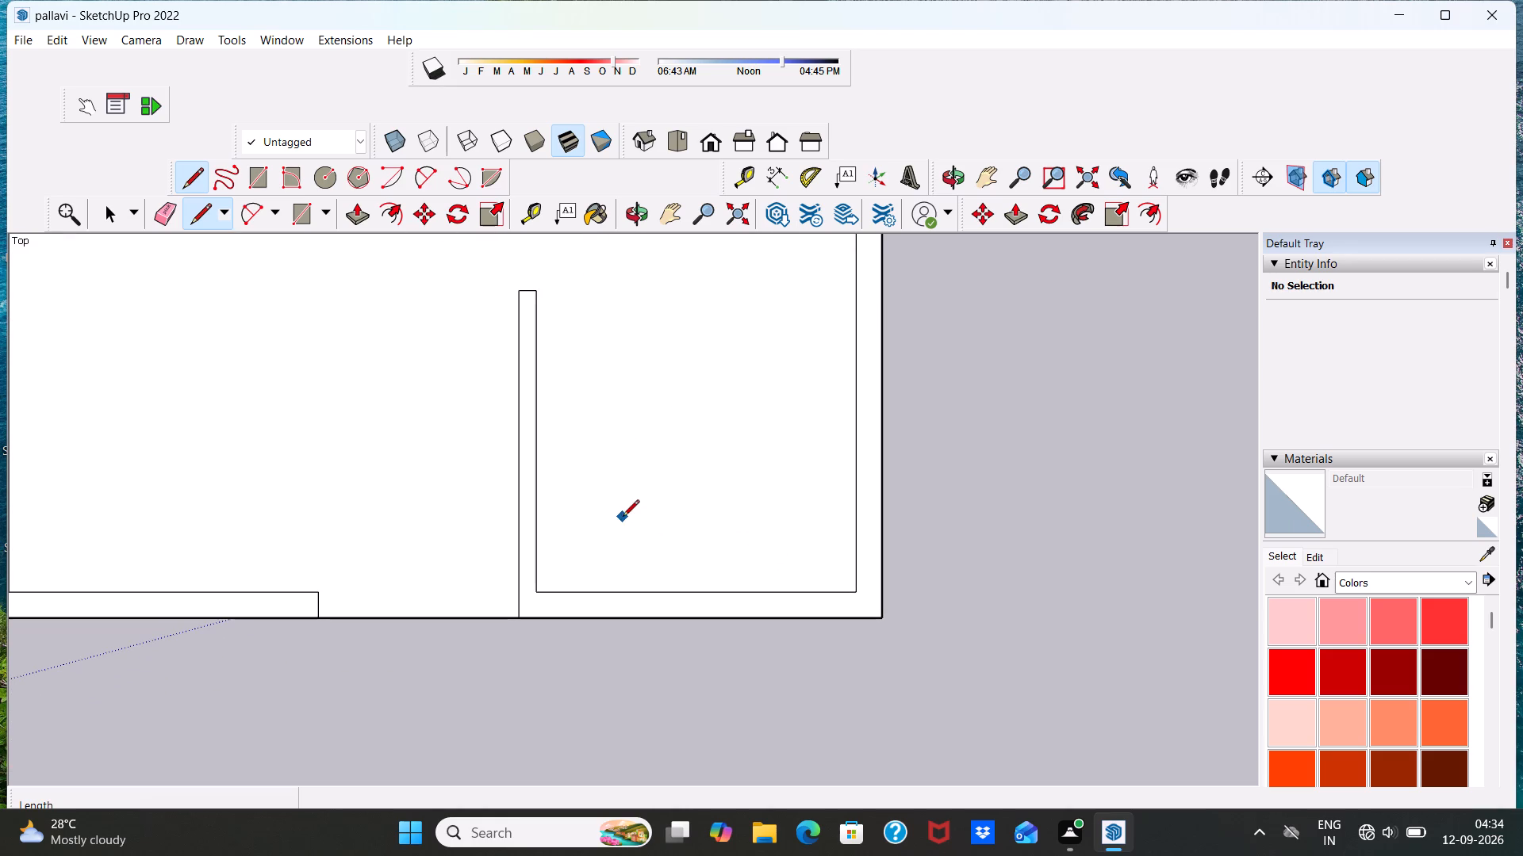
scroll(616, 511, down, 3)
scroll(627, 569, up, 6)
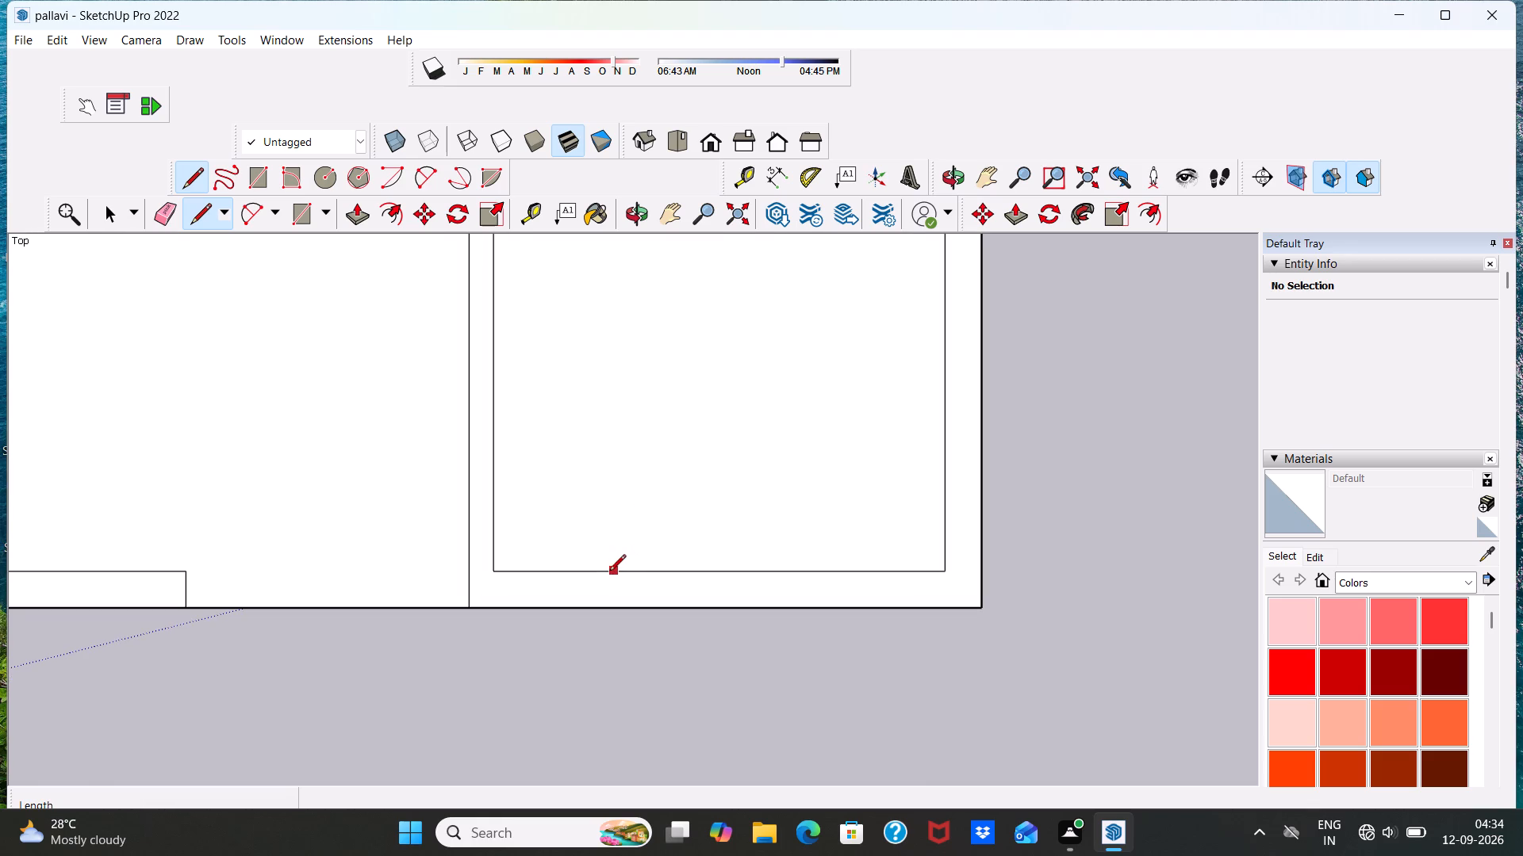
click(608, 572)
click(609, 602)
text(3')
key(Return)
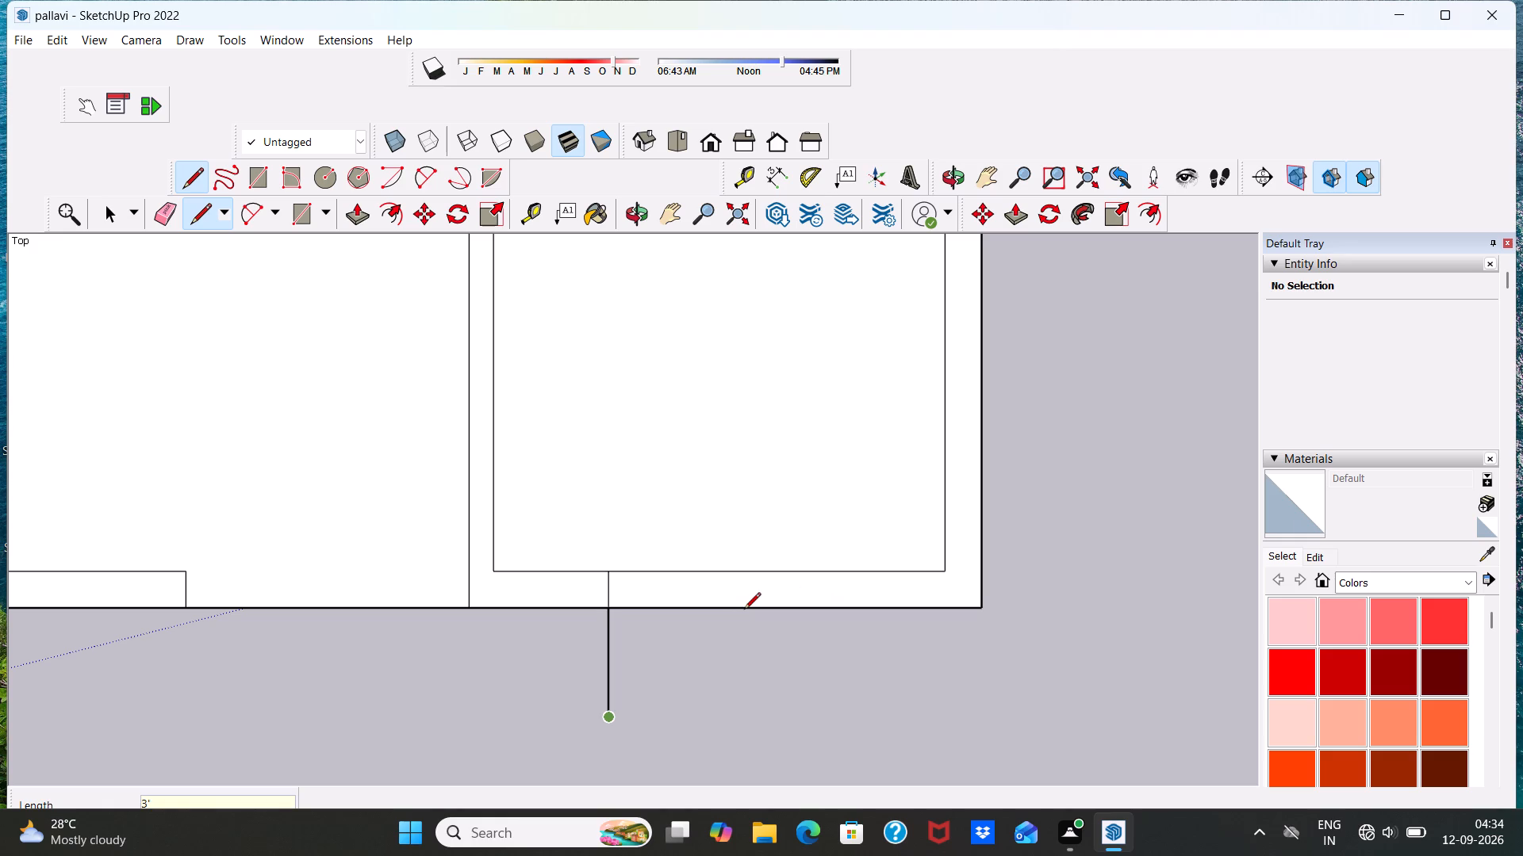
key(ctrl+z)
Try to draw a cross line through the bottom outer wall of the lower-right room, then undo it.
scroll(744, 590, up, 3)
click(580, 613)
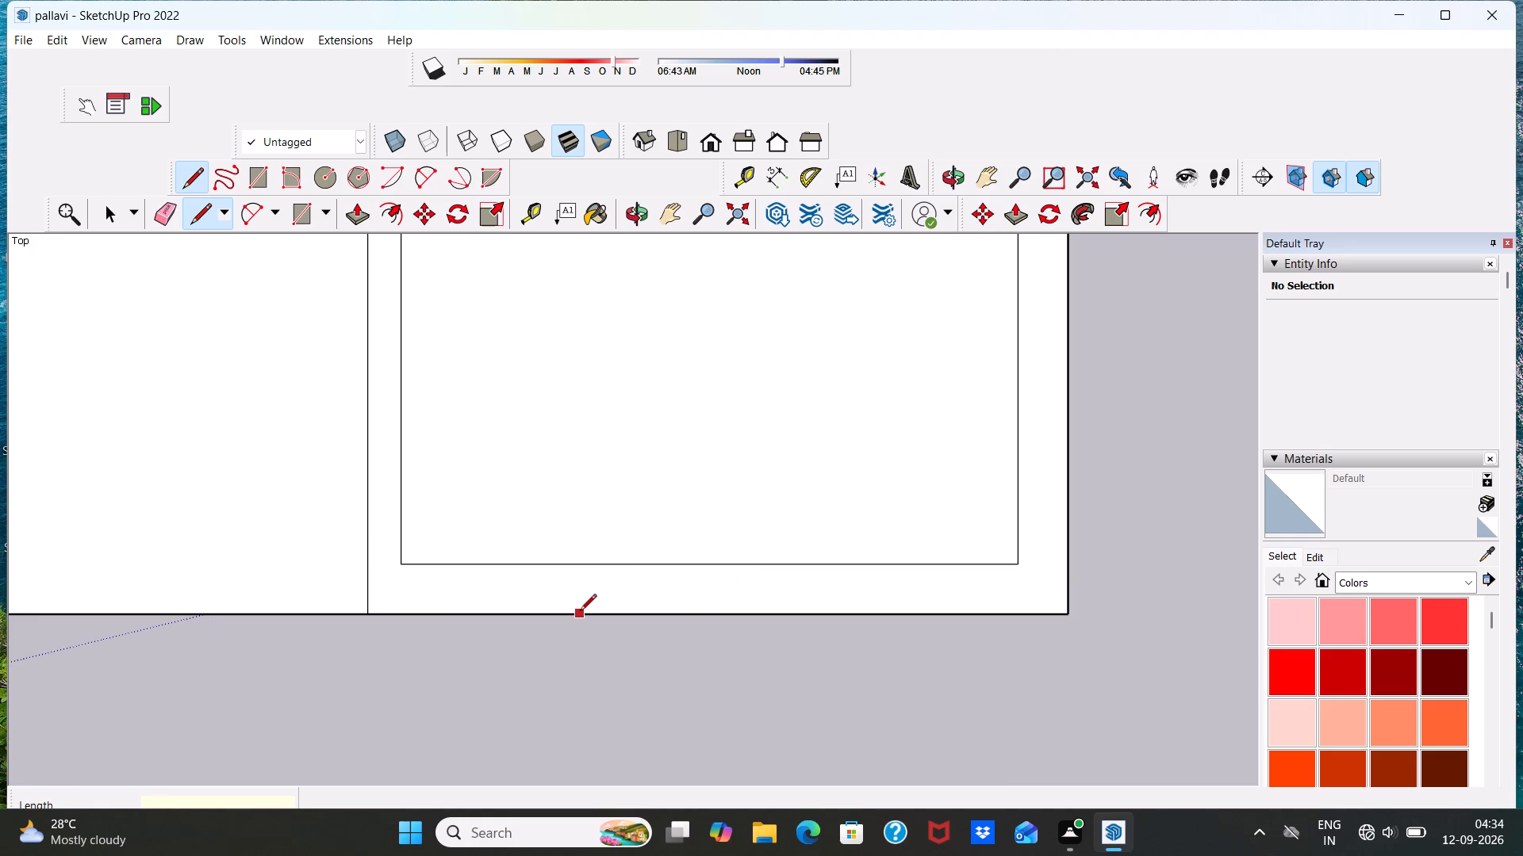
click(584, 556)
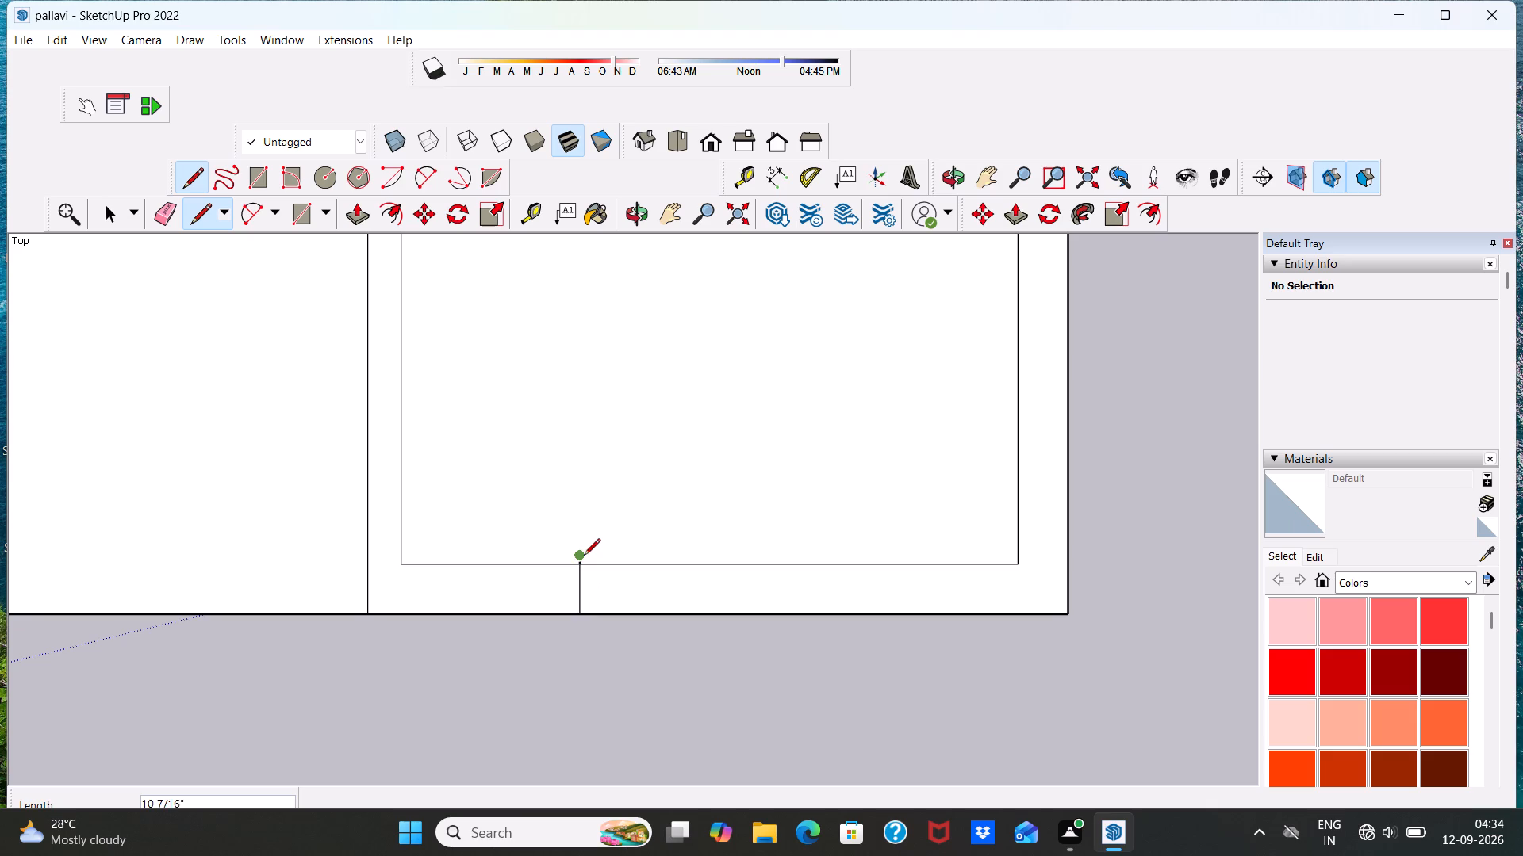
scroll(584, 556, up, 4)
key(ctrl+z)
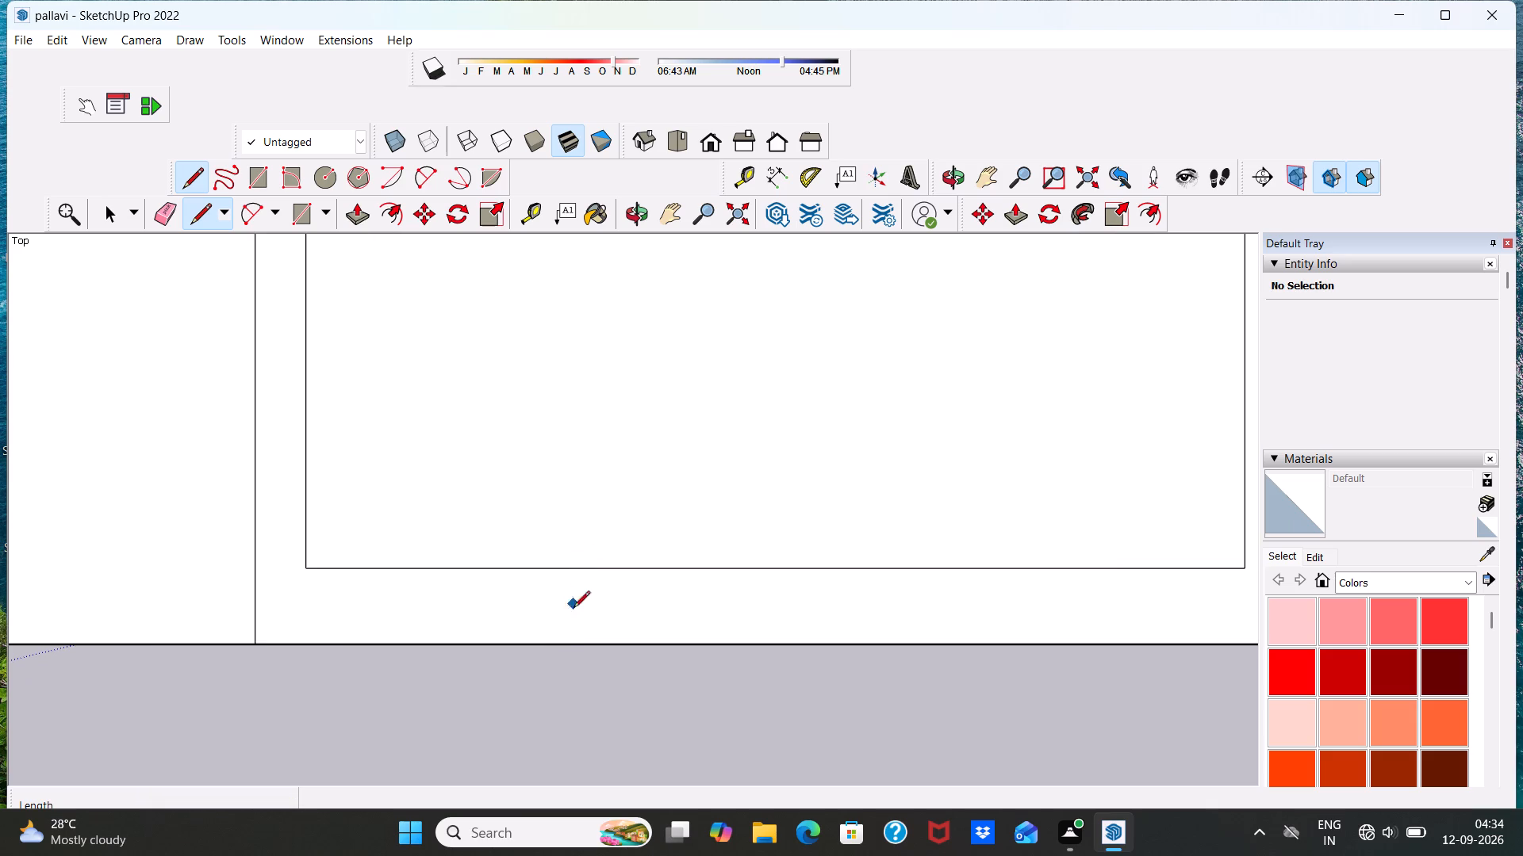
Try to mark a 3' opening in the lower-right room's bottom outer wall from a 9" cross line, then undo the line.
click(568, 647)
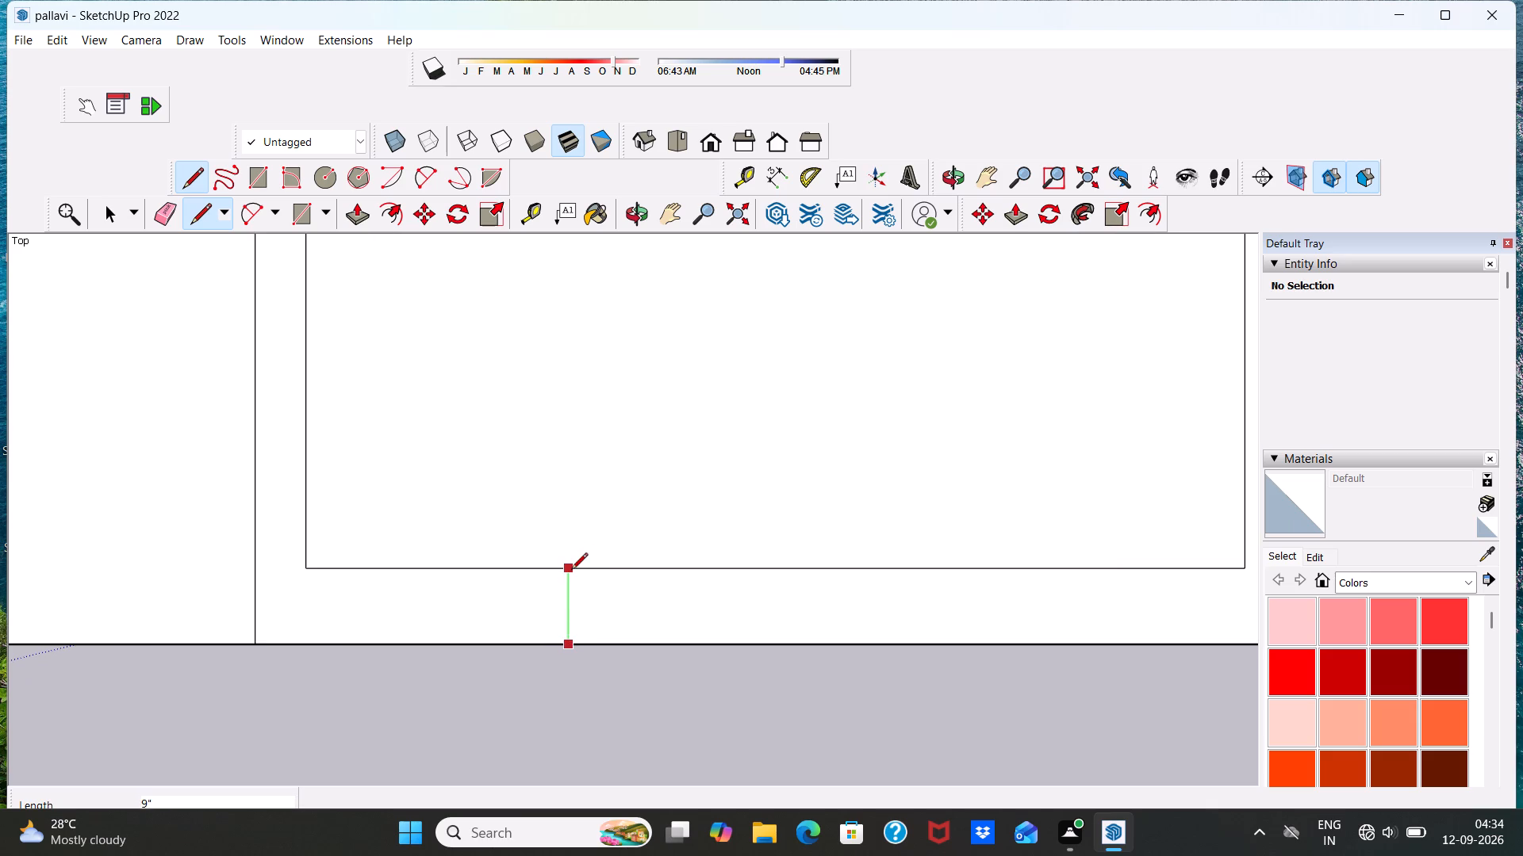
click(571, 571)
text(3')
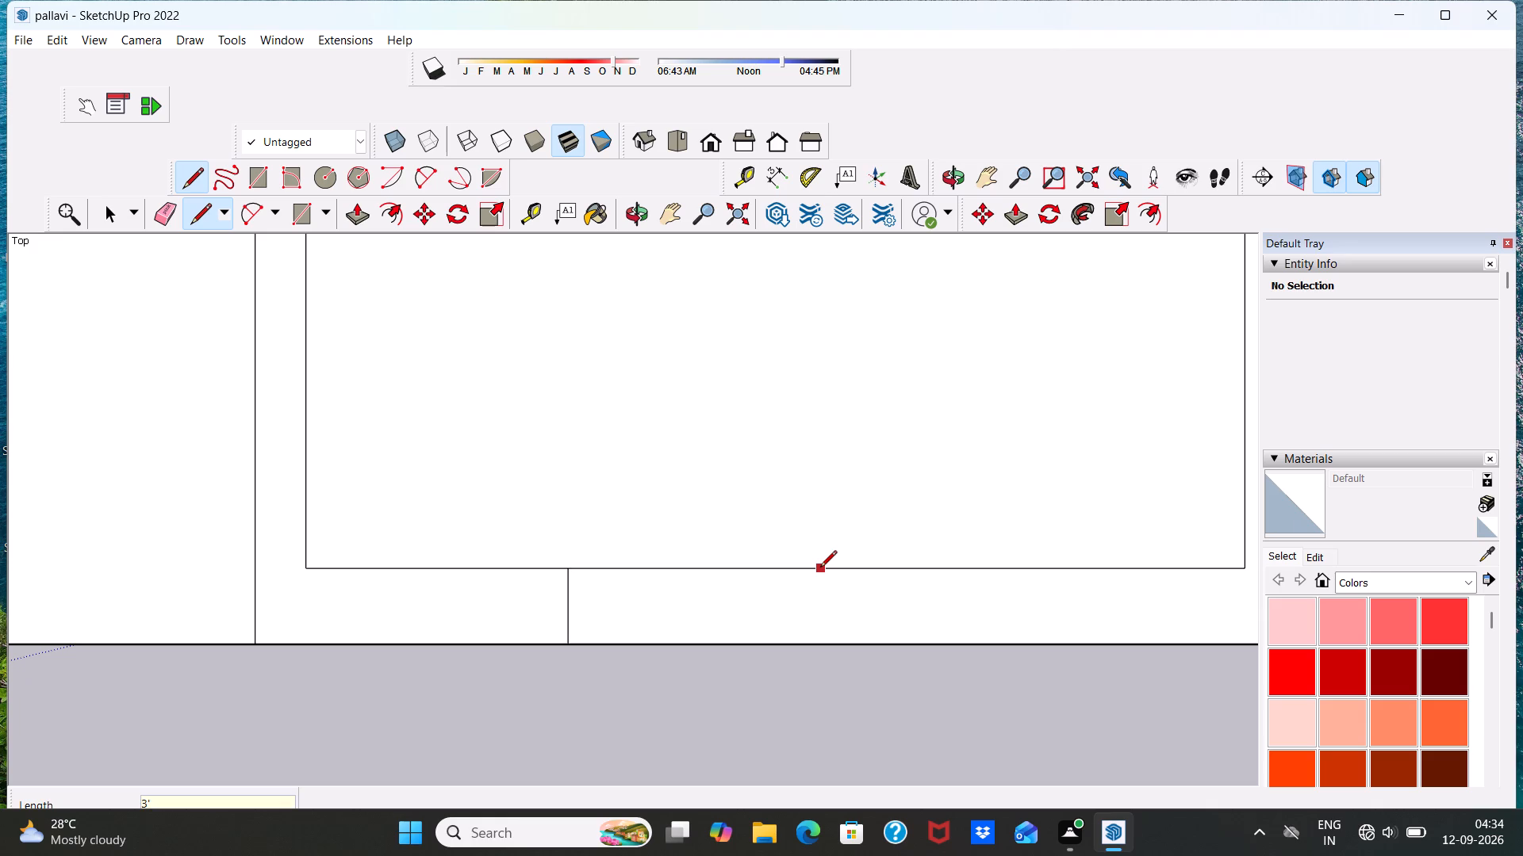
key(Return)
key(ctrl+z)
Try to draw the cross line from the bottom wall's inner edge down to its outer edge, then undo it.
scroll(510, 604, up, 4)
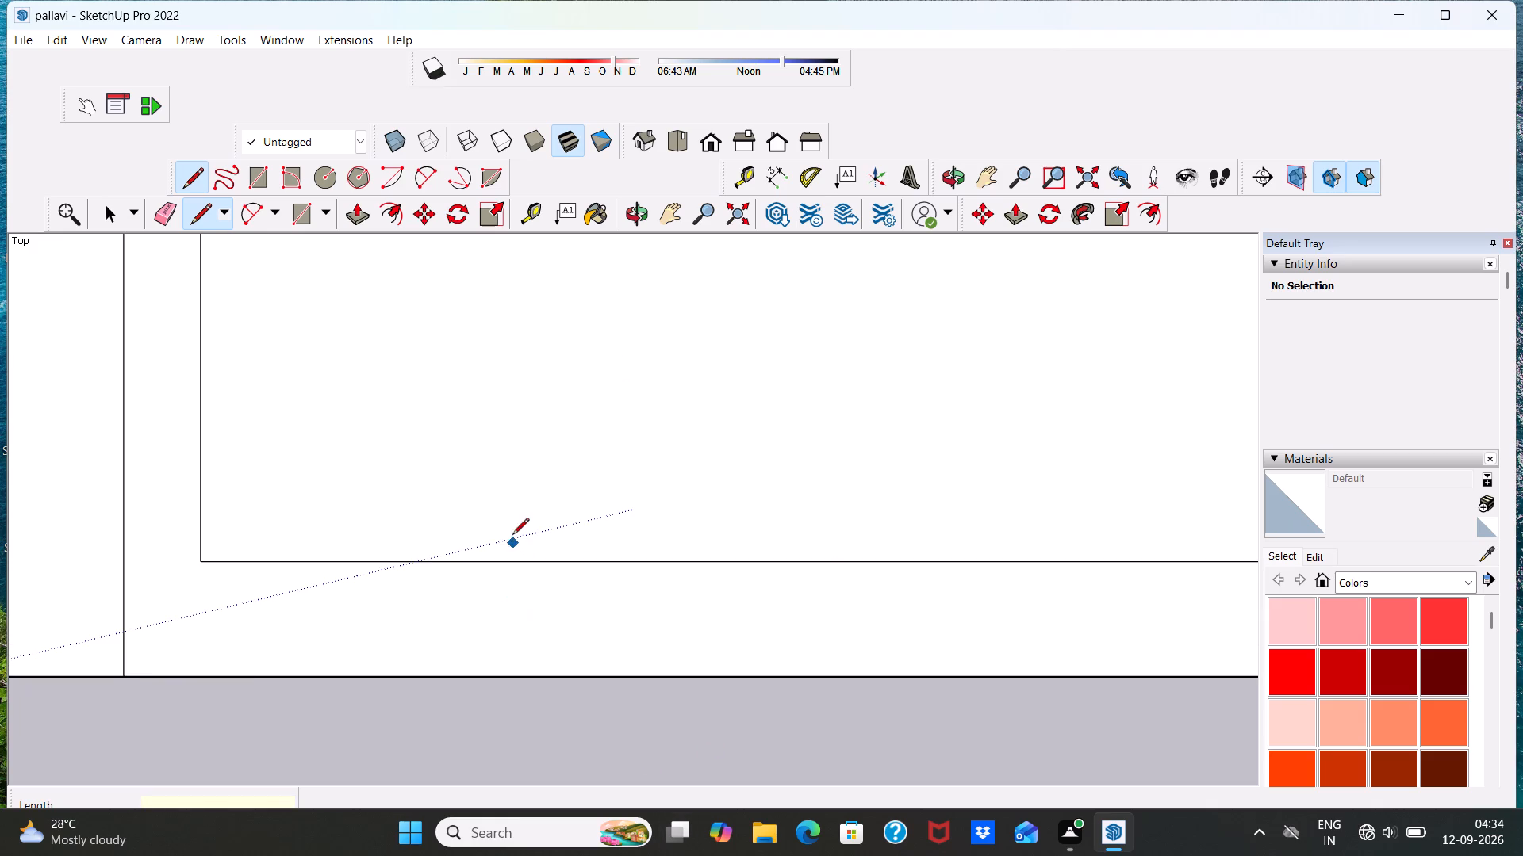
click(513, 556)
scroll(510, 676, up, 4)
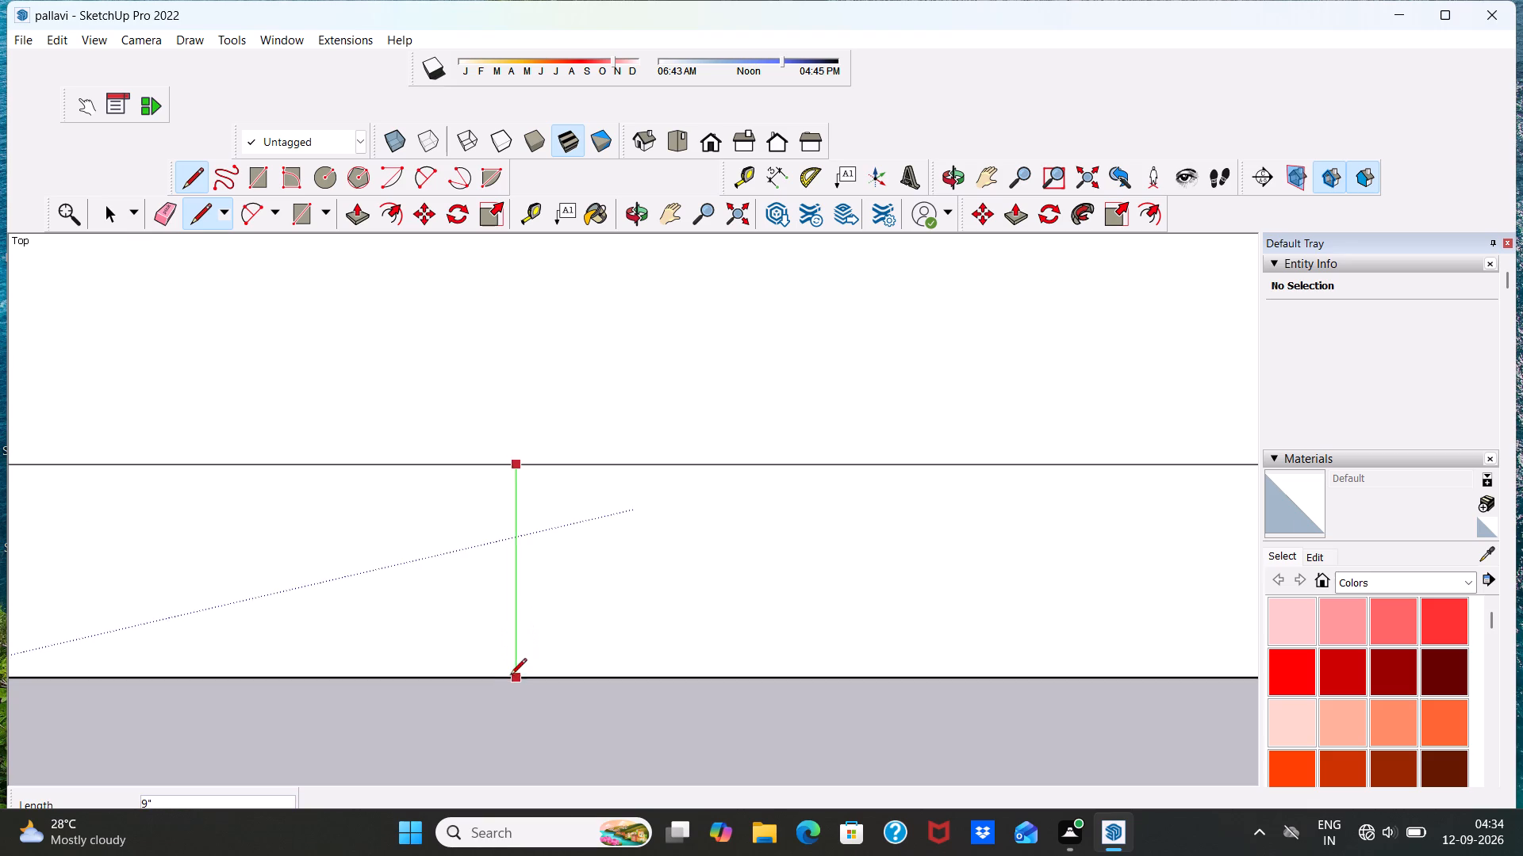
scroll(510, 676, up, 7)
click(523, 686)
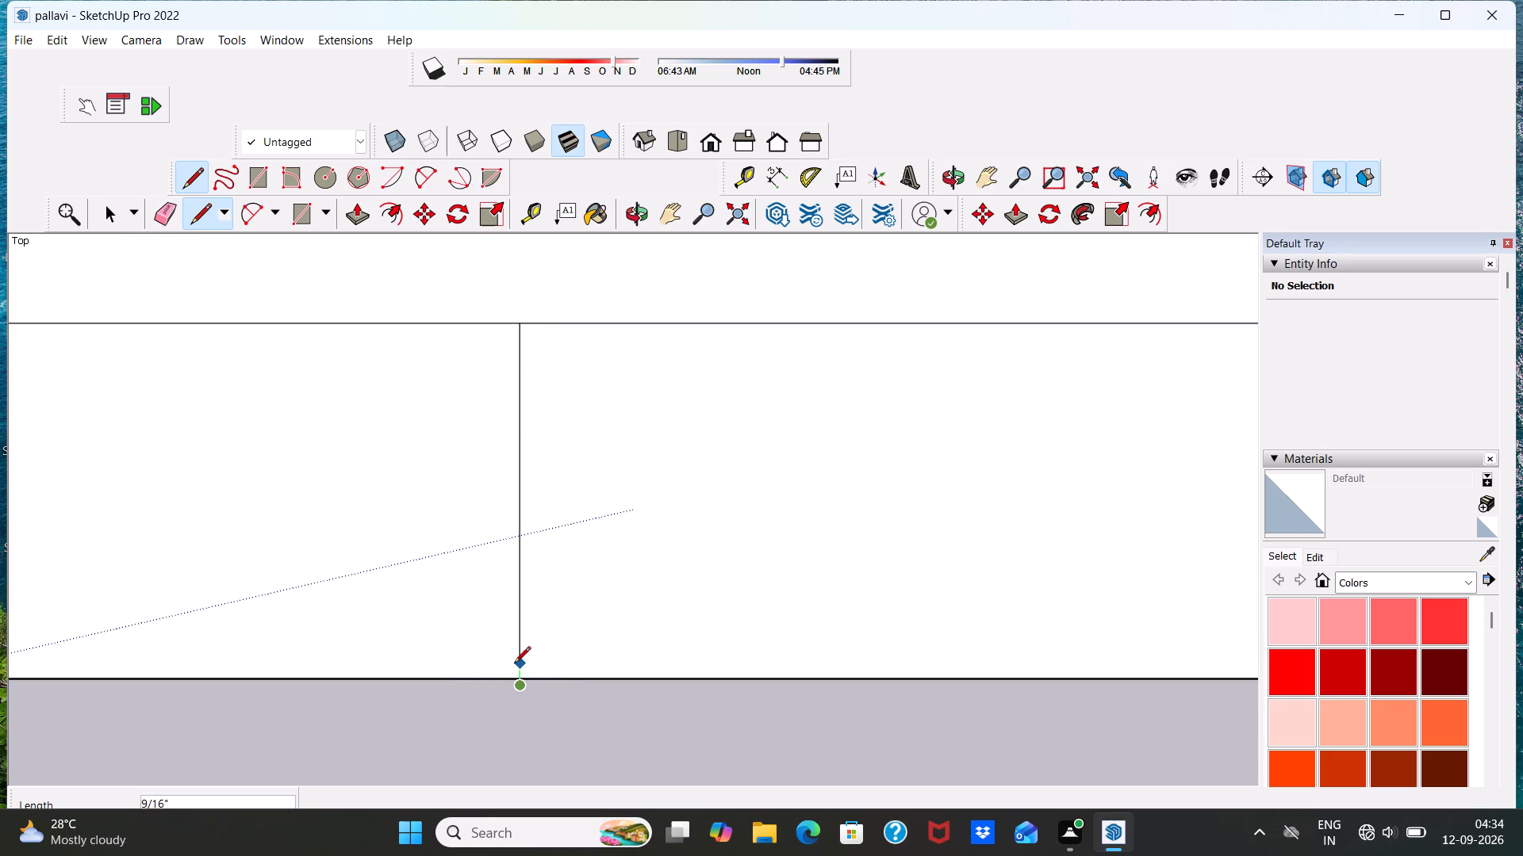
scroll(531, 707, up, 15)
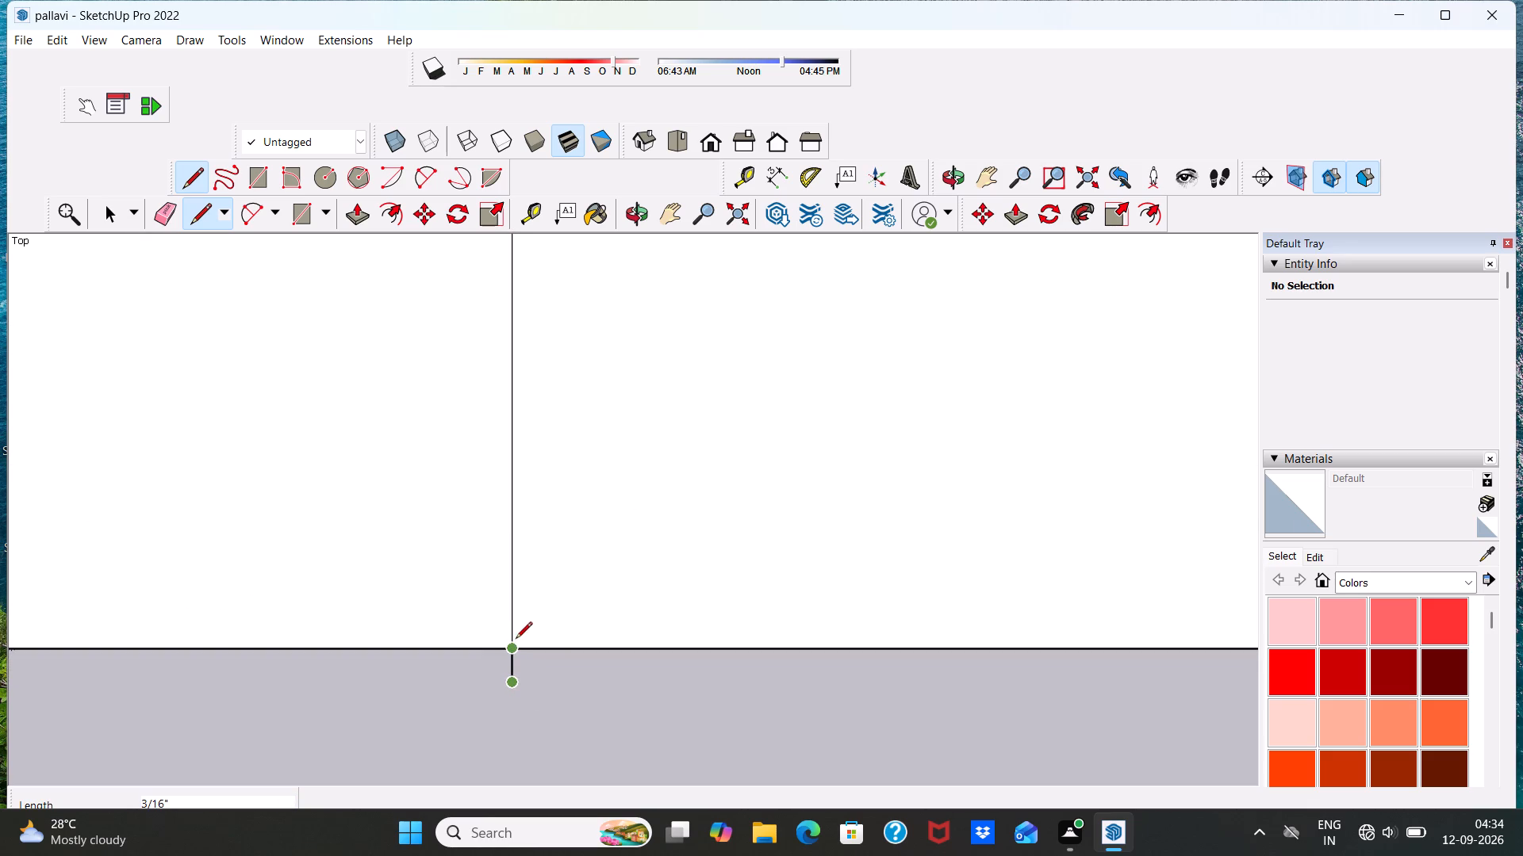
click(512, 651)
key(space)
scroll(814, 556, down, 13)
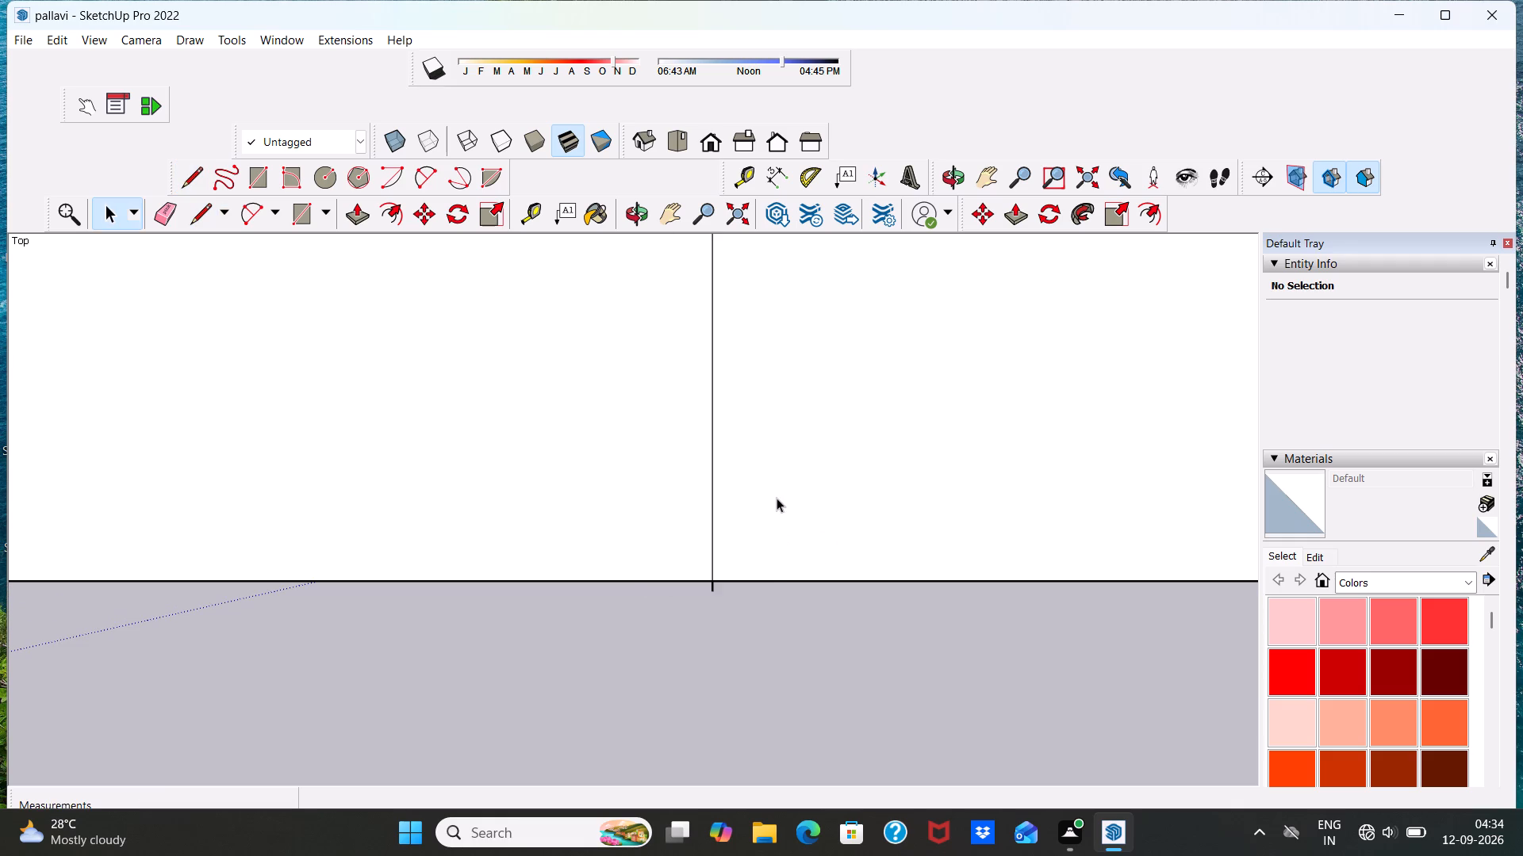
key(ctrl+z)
Mark an opening in the bottom outer wall of the lower-right room with two 9" cross lines.
scroll(731, 565, down, 6)
scroll(725, 577, up, 1)
scroll(719, 574, down, 20)
scroll(719, 574, down, 6)
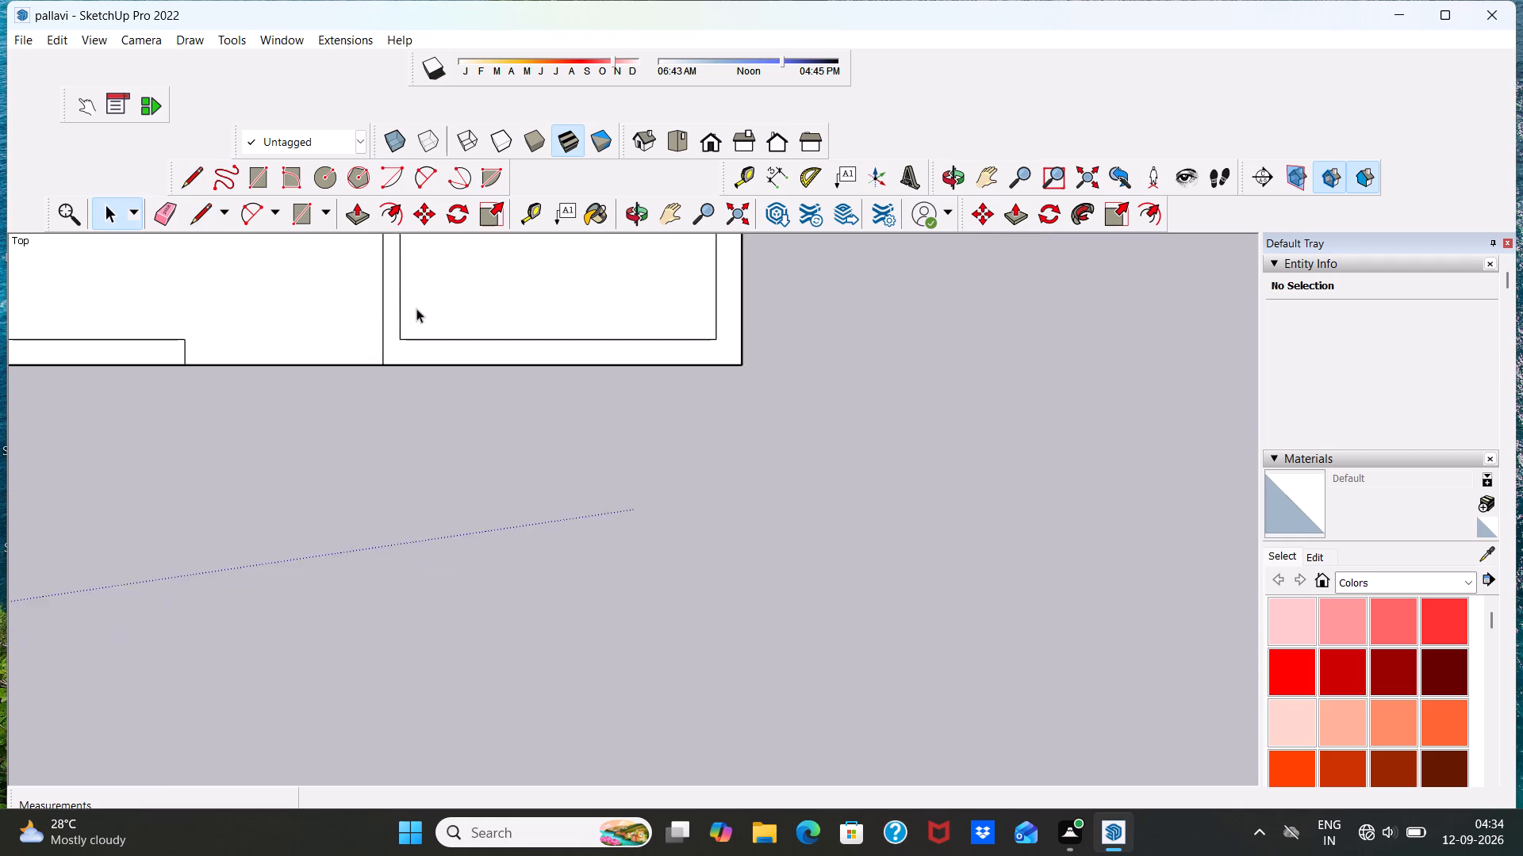
scroll(416, 308, down, 5)
scroll(633, 267, up, 17)
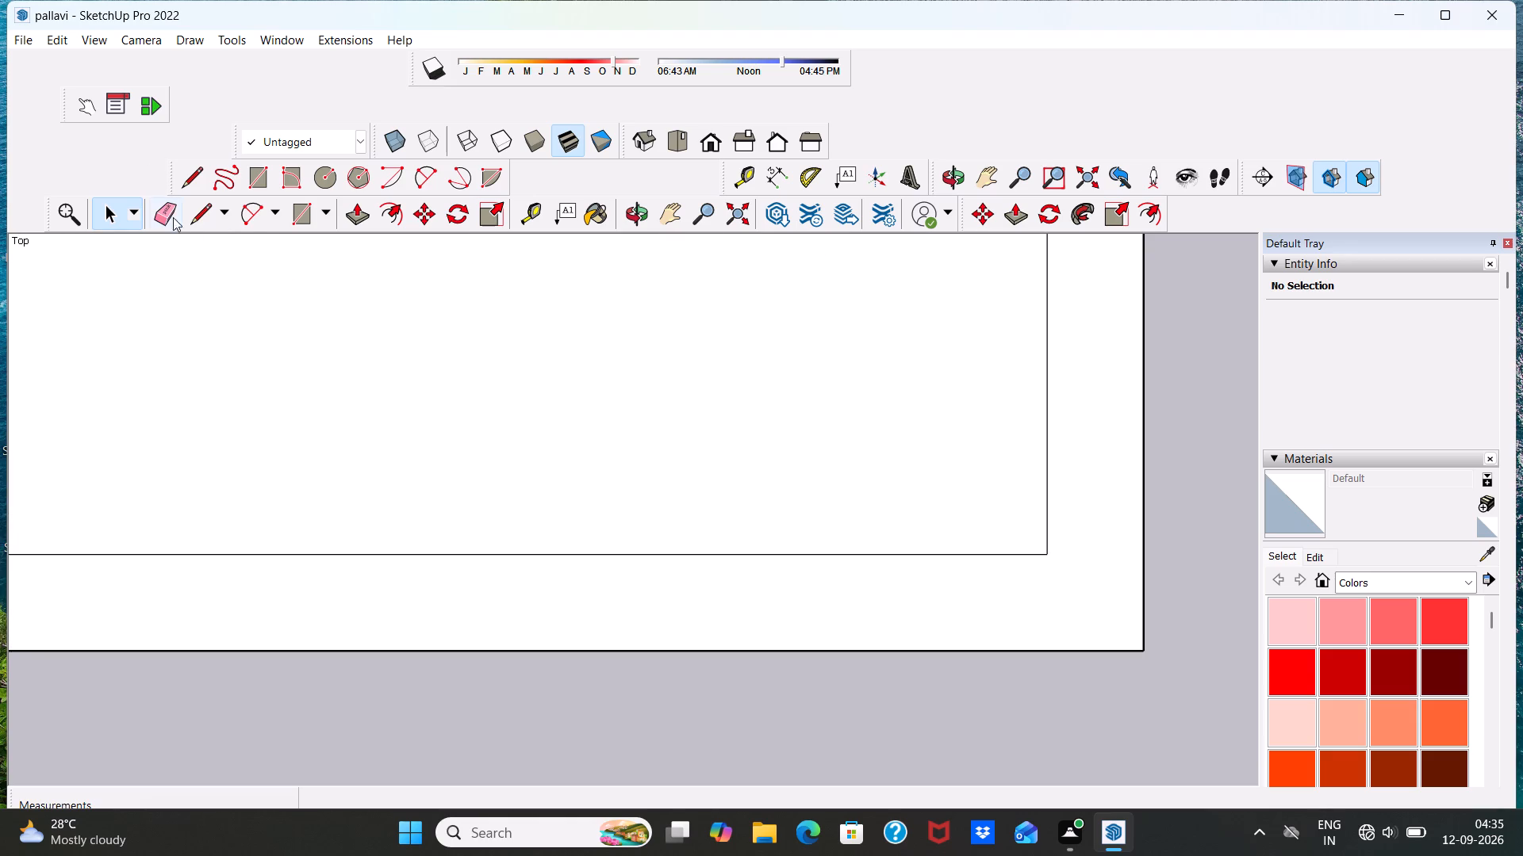
click(197, 216)
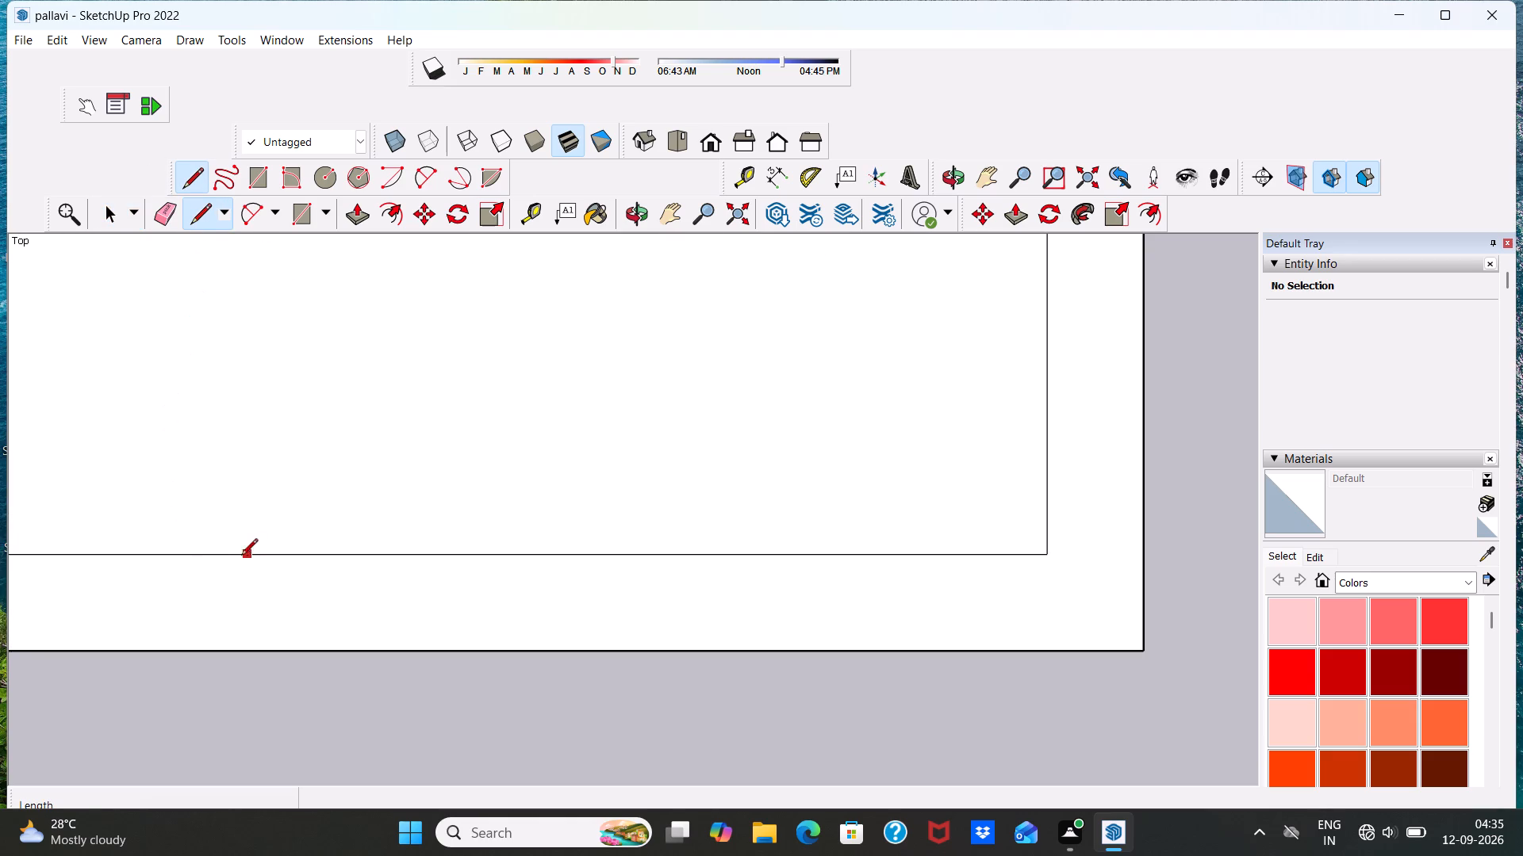
scroll(215, 553, down, 19)
scroll(199, 539, up, 9)
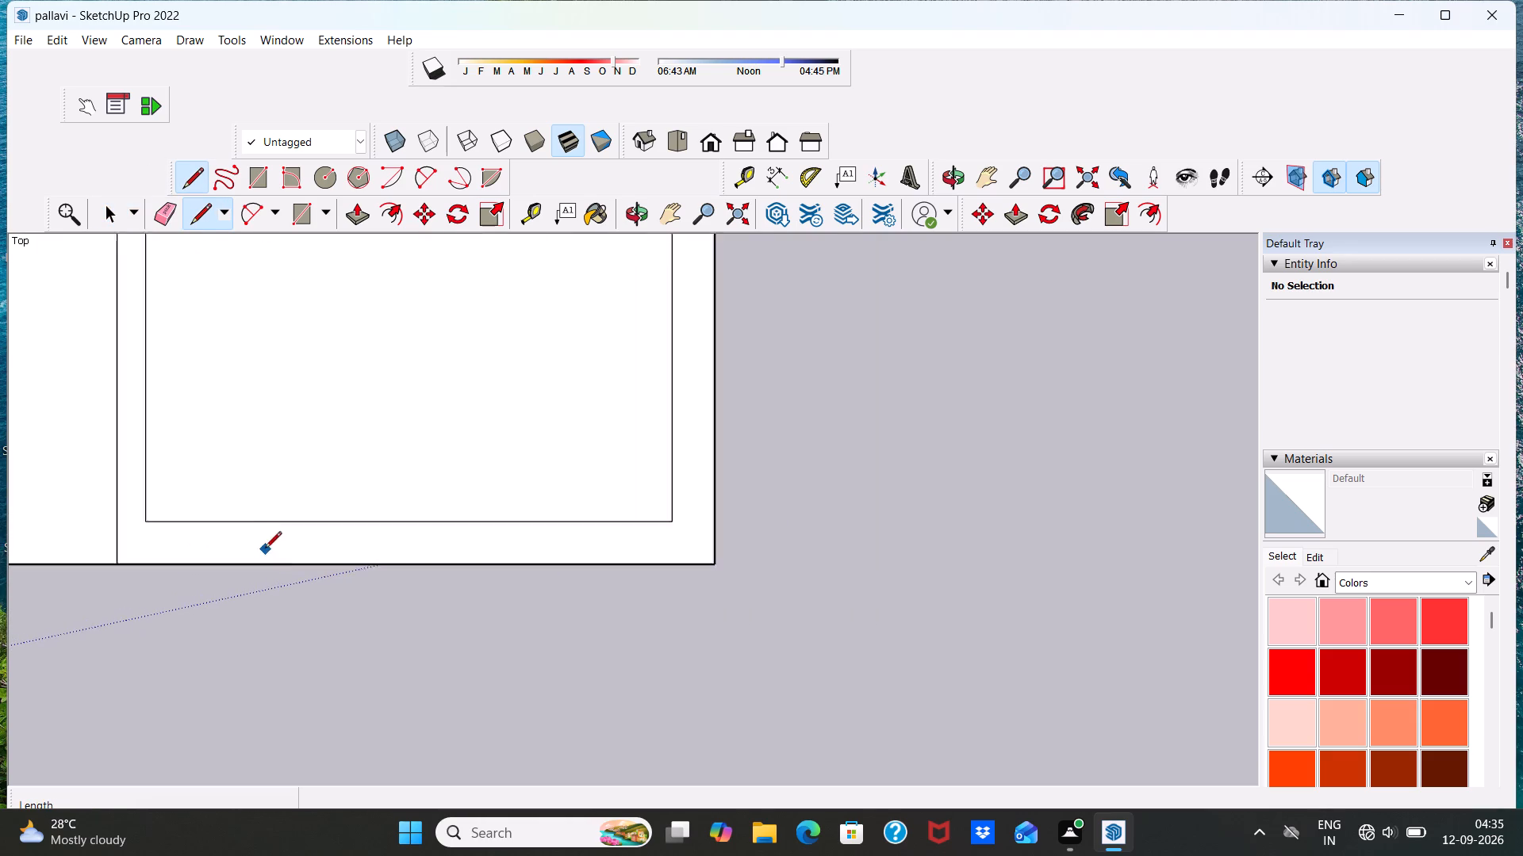
scroll(265, 549, up, 3)
click(268, 513)
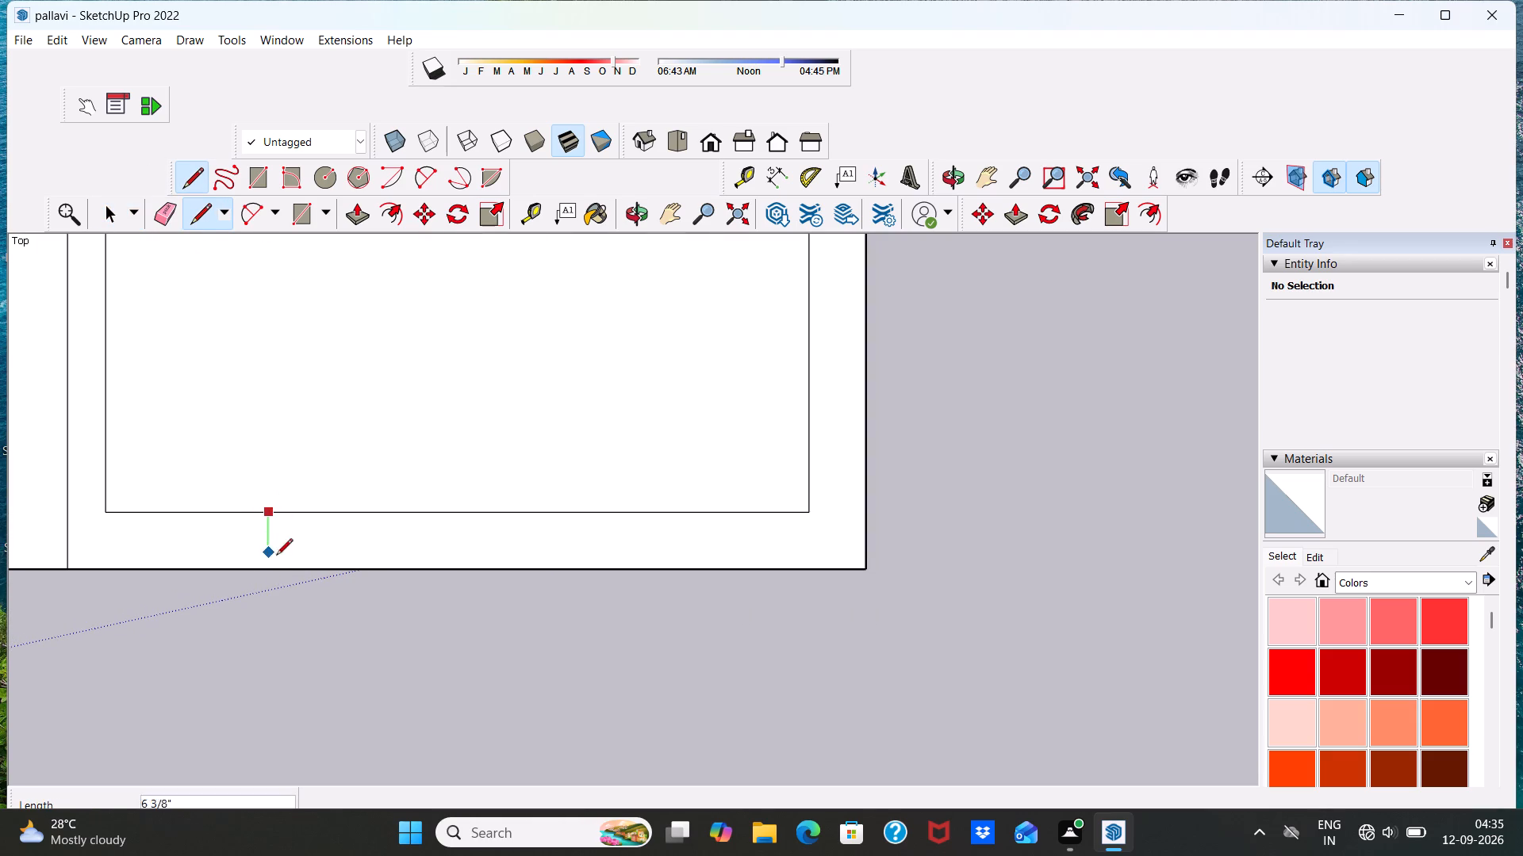
click(275, 572)
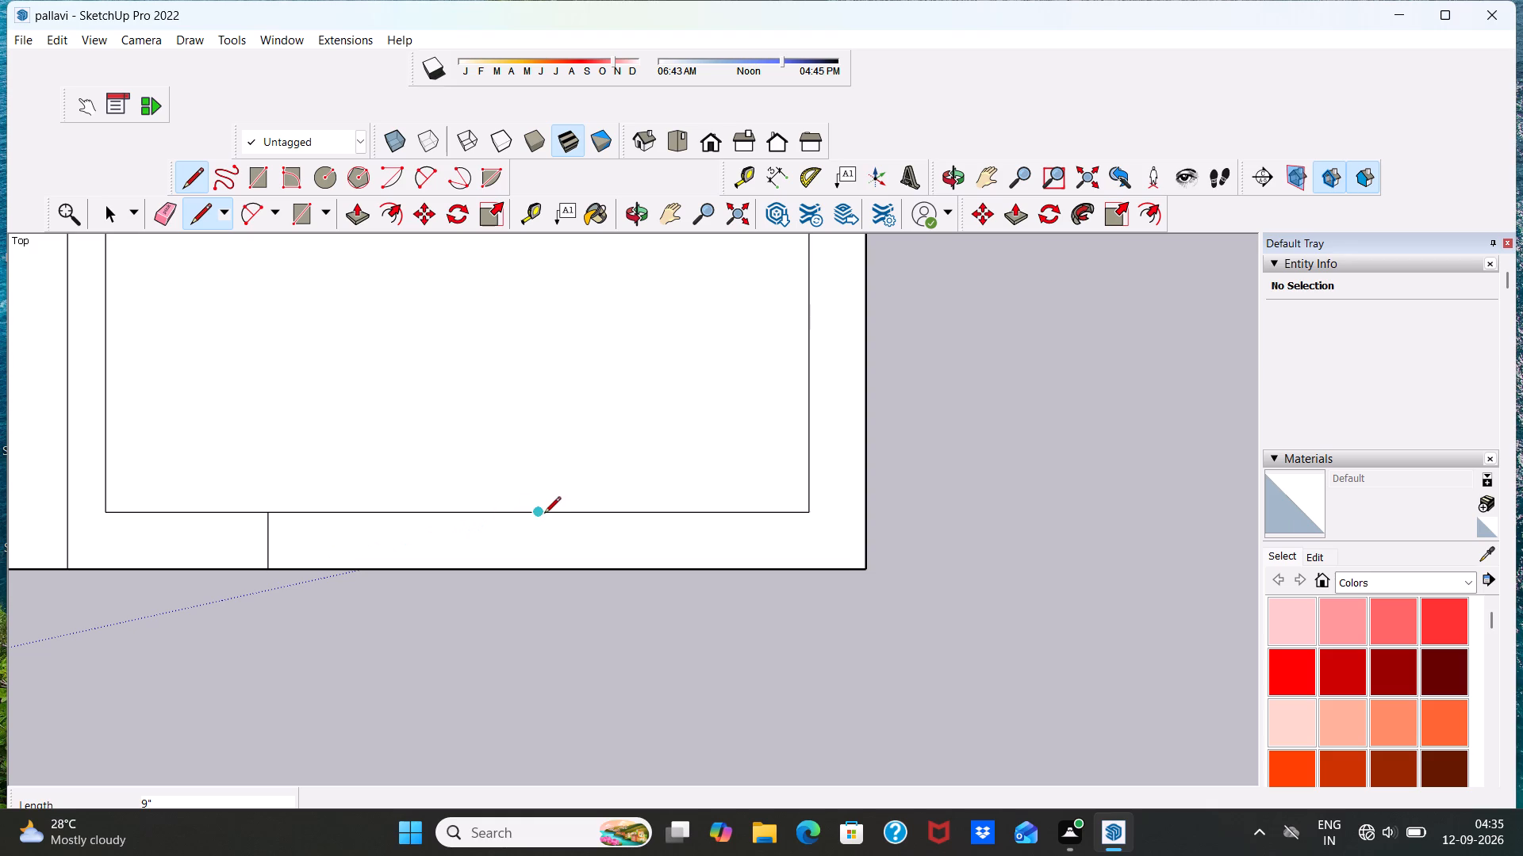
click(540, 514)
click(543, 565)
scroll(548, 556, down, 6)
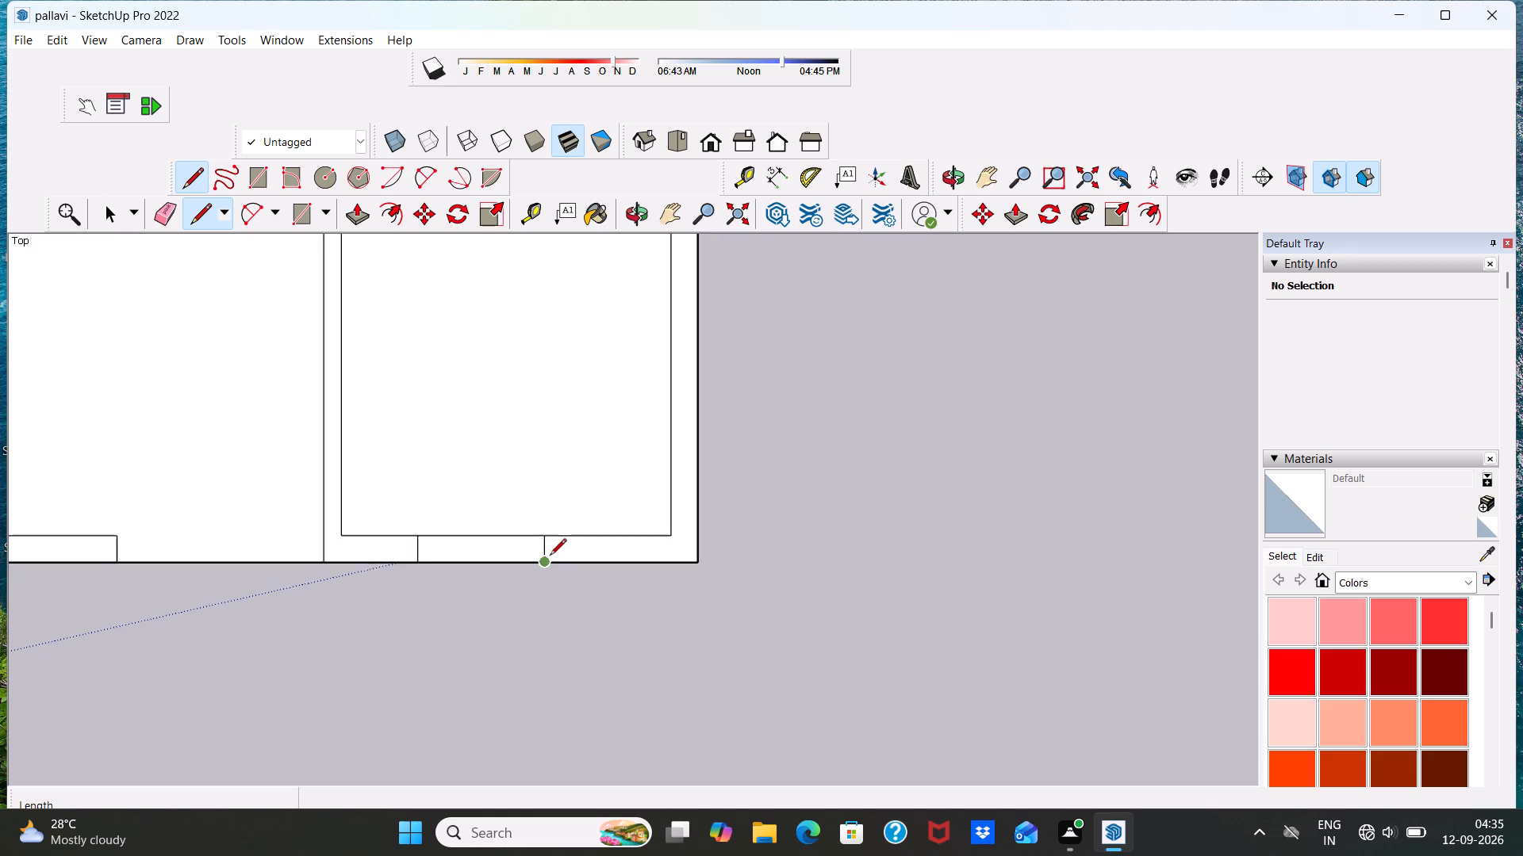
Mark a 3' opening near the top of the lower-left room's left outer wall, with two 9" cross lines and a 3' inner-edge segment.
scroll(550, 556, down, 18)
scroll(390, 541, up, 9)
scroll(382, 545, down, 9)
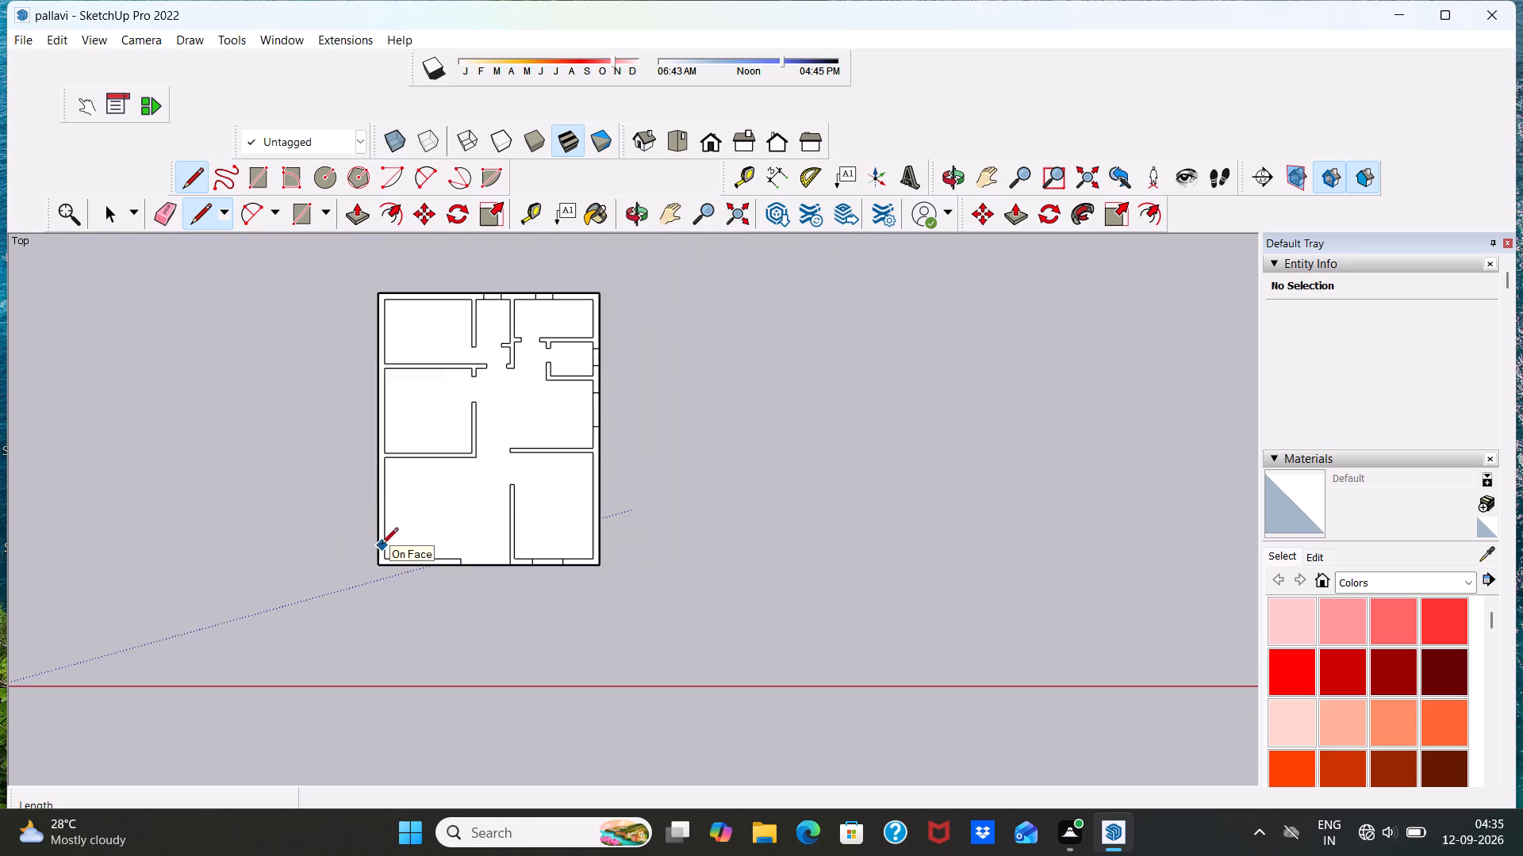
scroll(380, 519, up, 7)
scroll(380, 513, down, 6)
scroll(369, 464, up, 12)
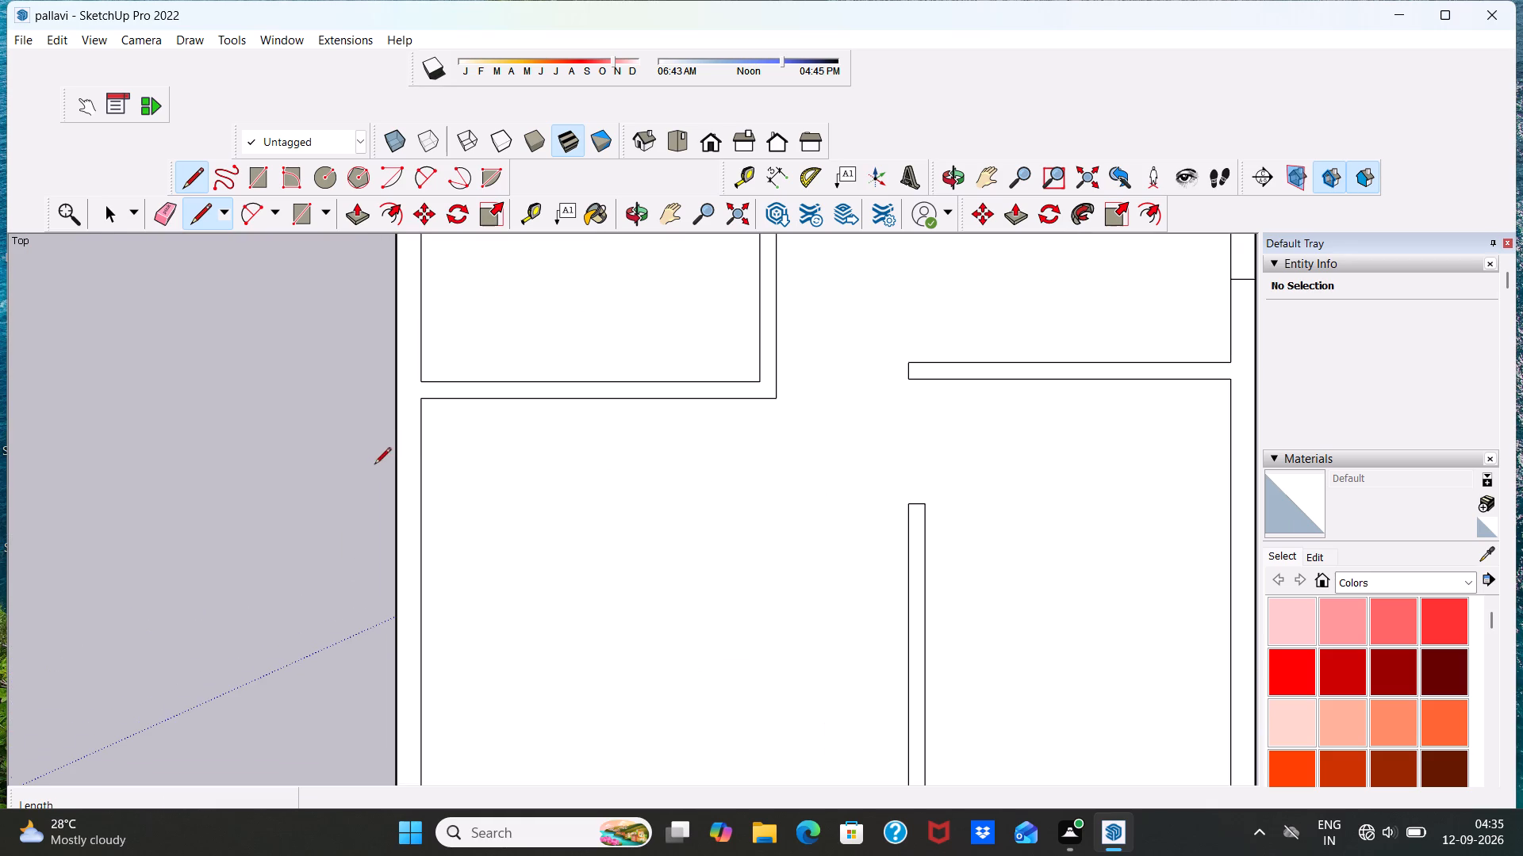
click(393, 438)
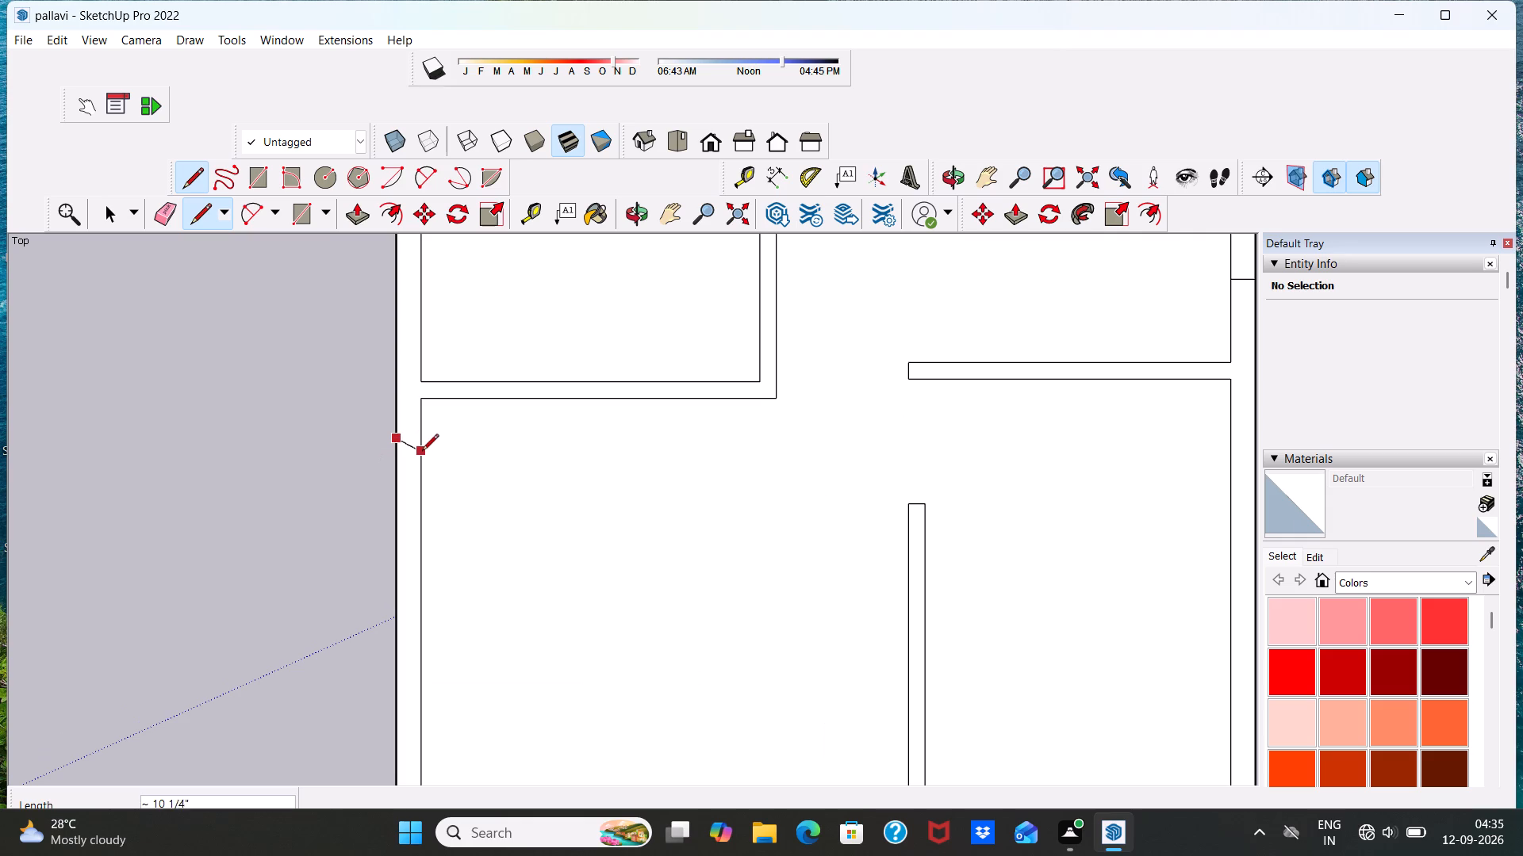
click(422, 437)
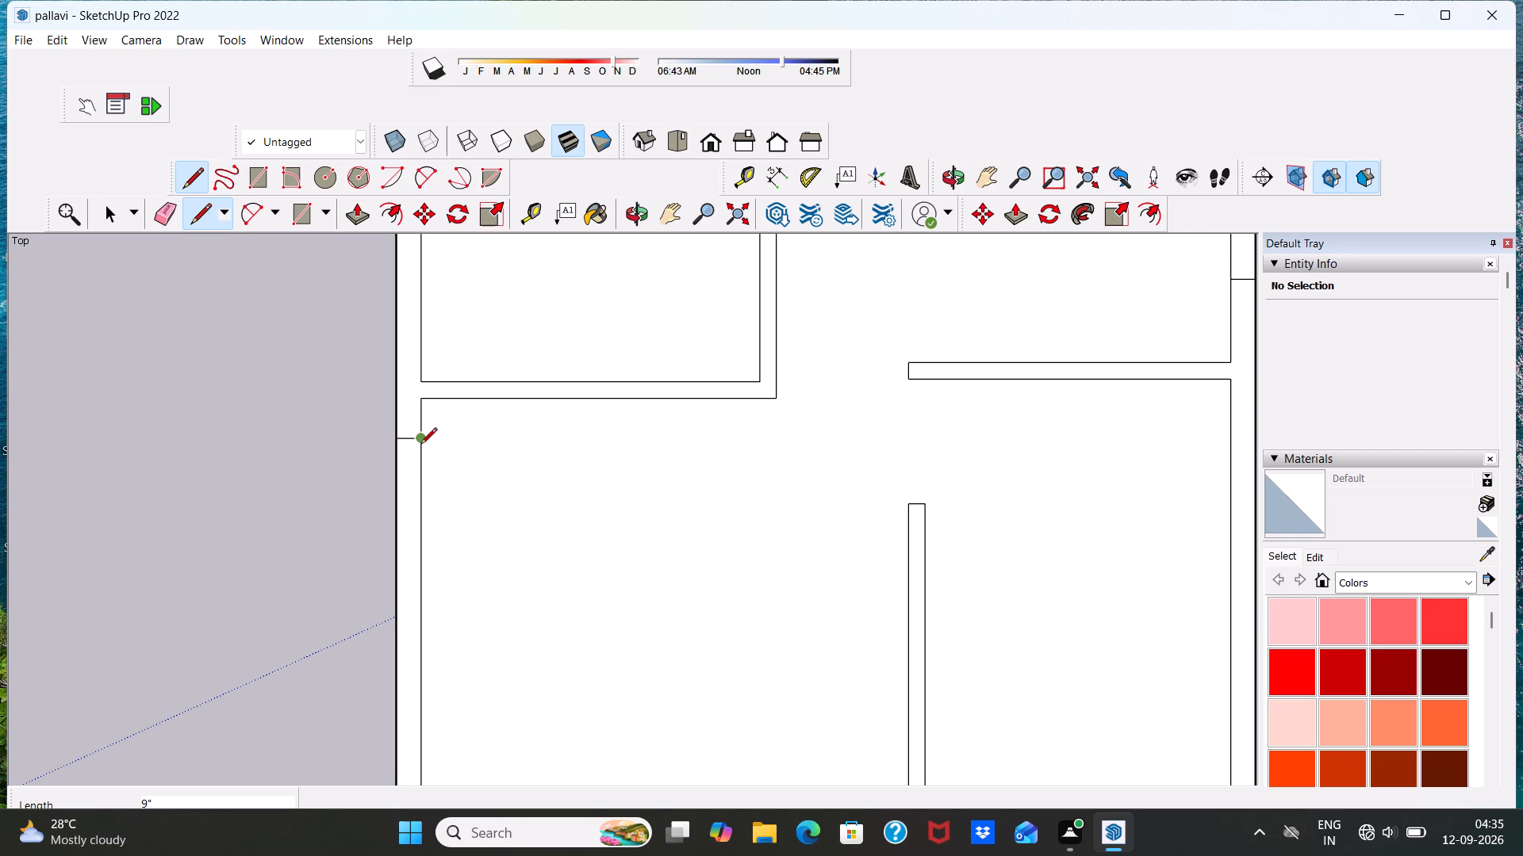
click(420, 445)
text(3')
key(Return)
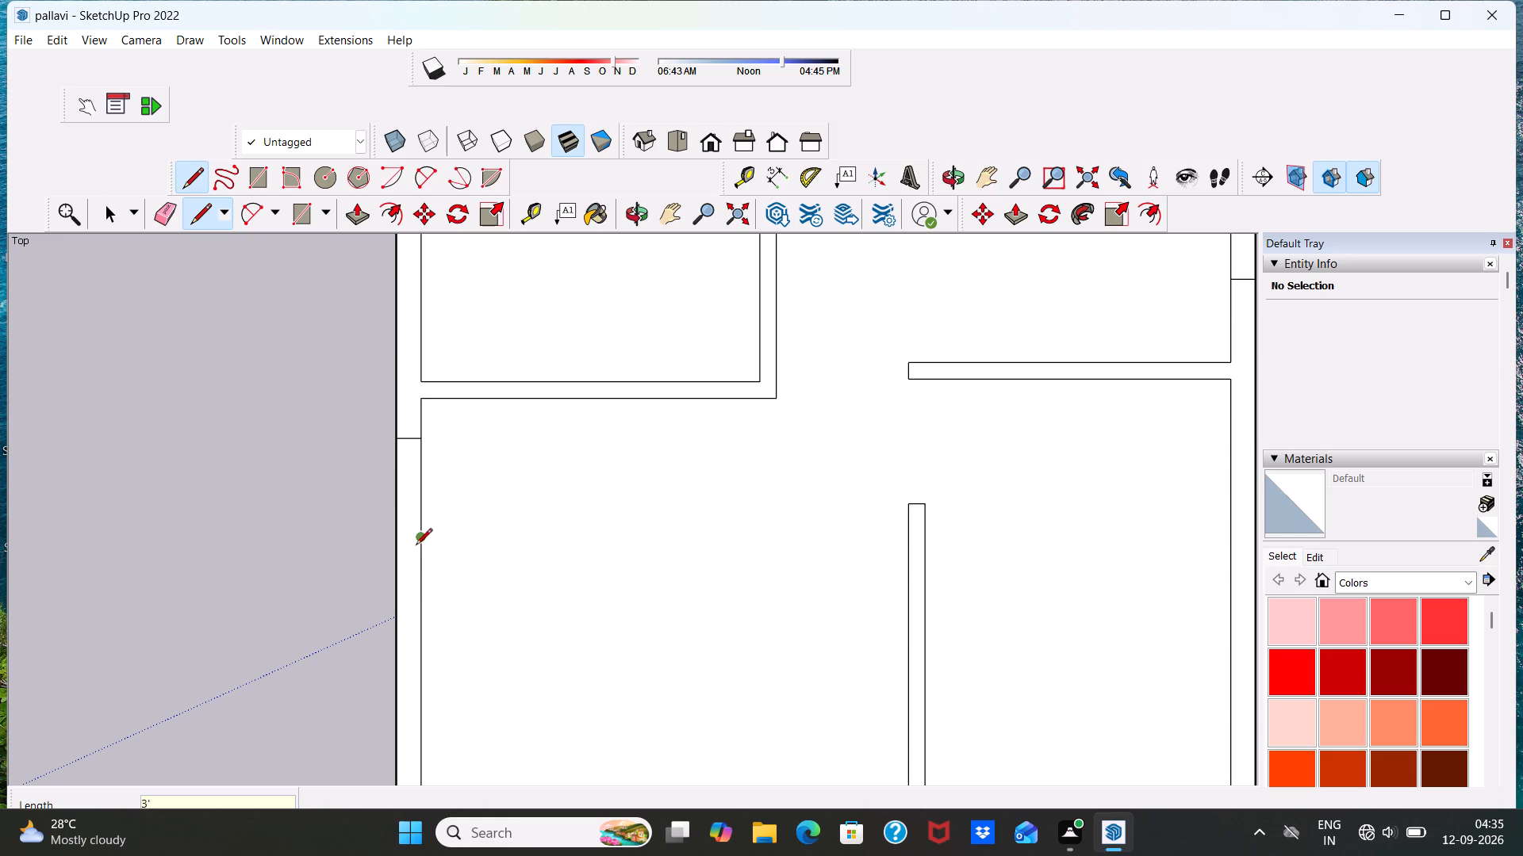
click(416, 546)
click(397, 538)
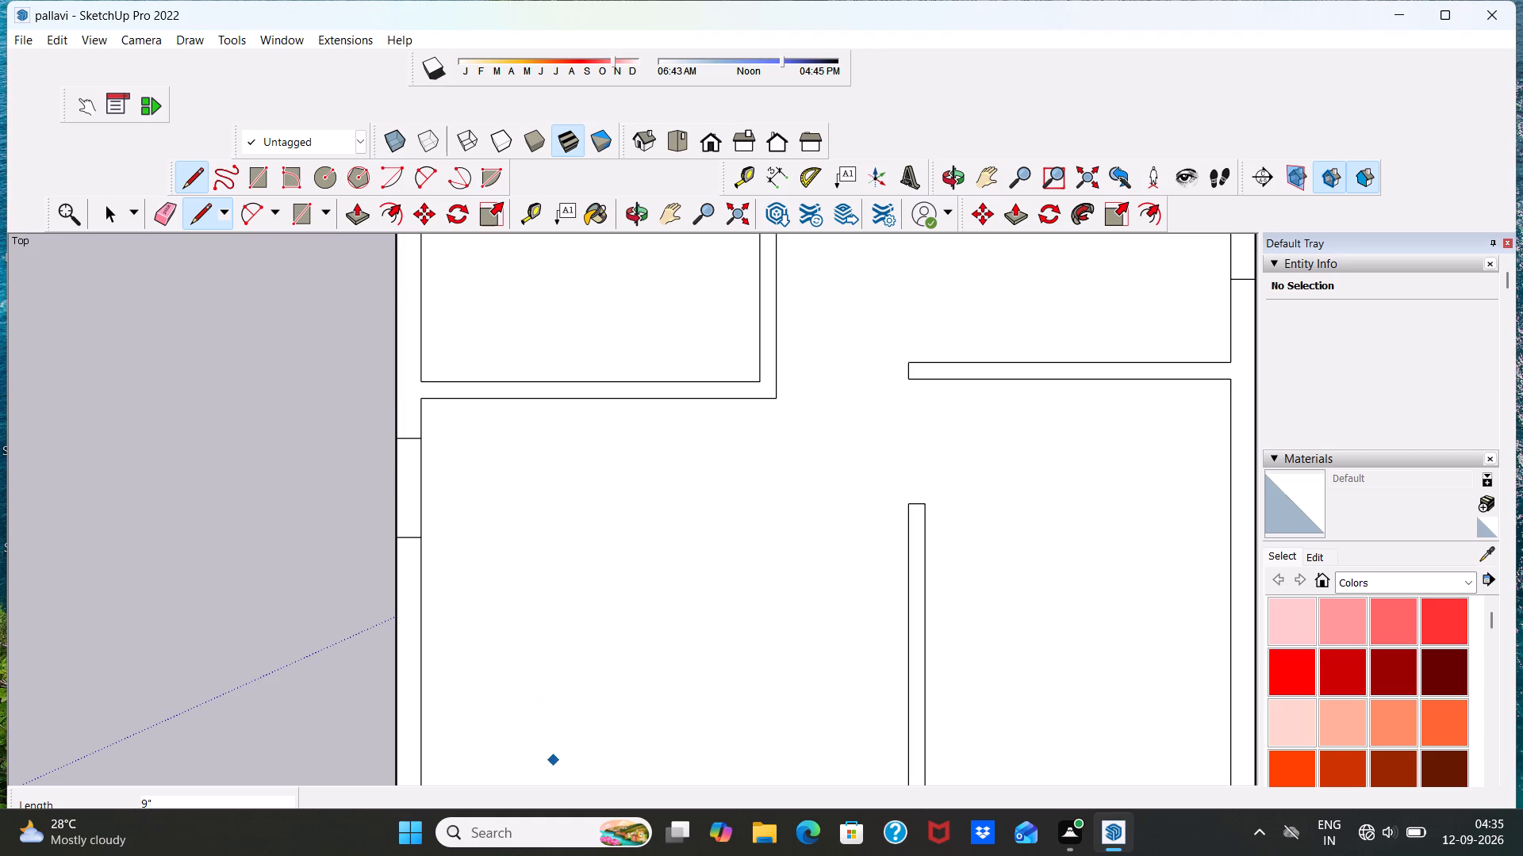
Mark a 3' opening in the middle-left room's left outer wall, with two 9" cross lines and a 3' inner-edge segment.
scroll(453, 631, down, 15)
scroll(485, 487, up, 9)
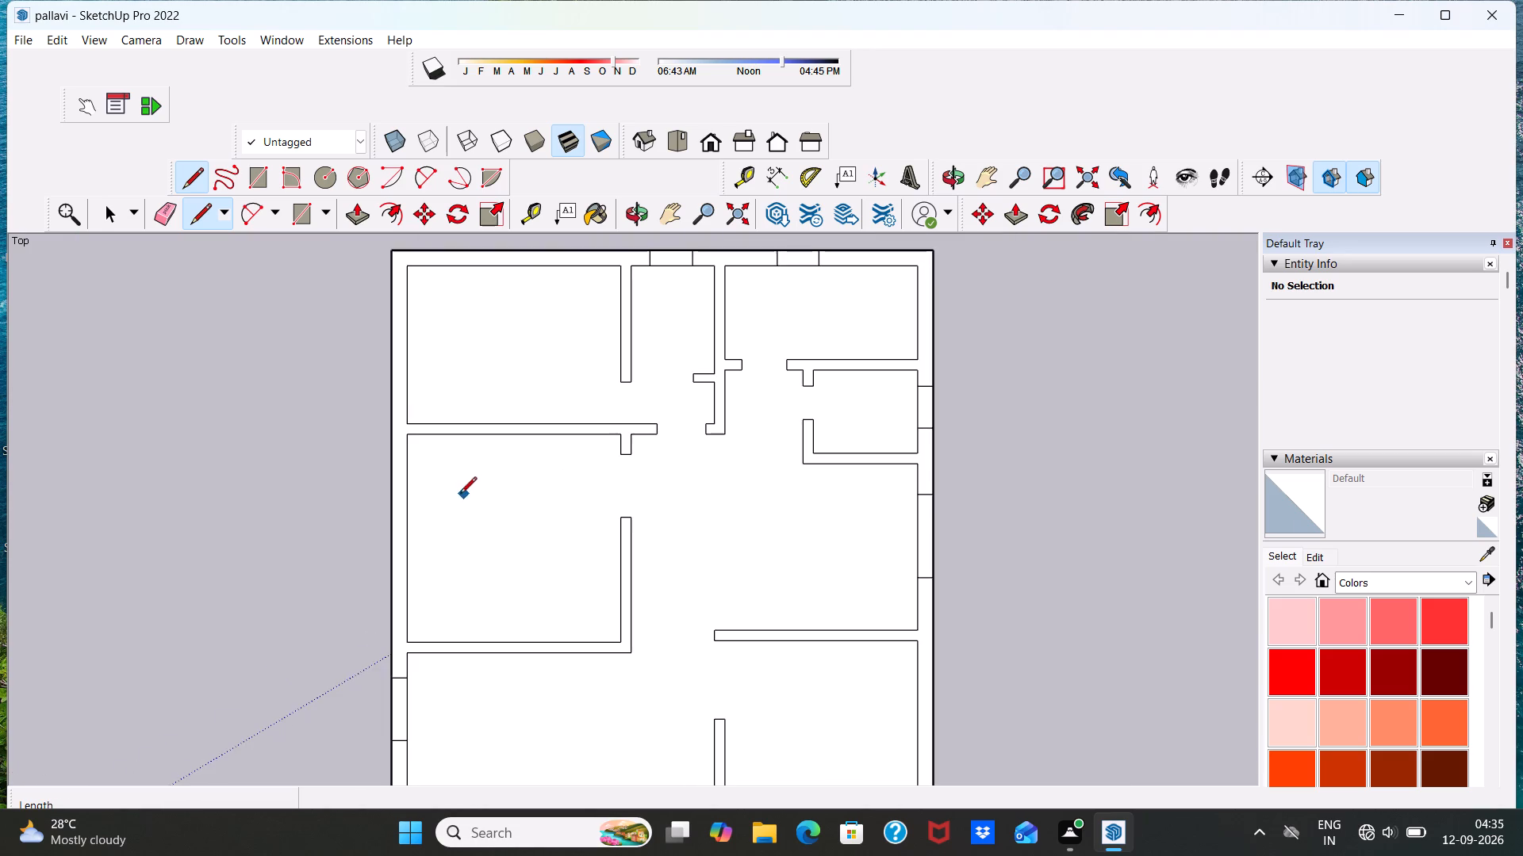
scroll(455, 491, down, 3)
scroll(432, 478, up, 11)
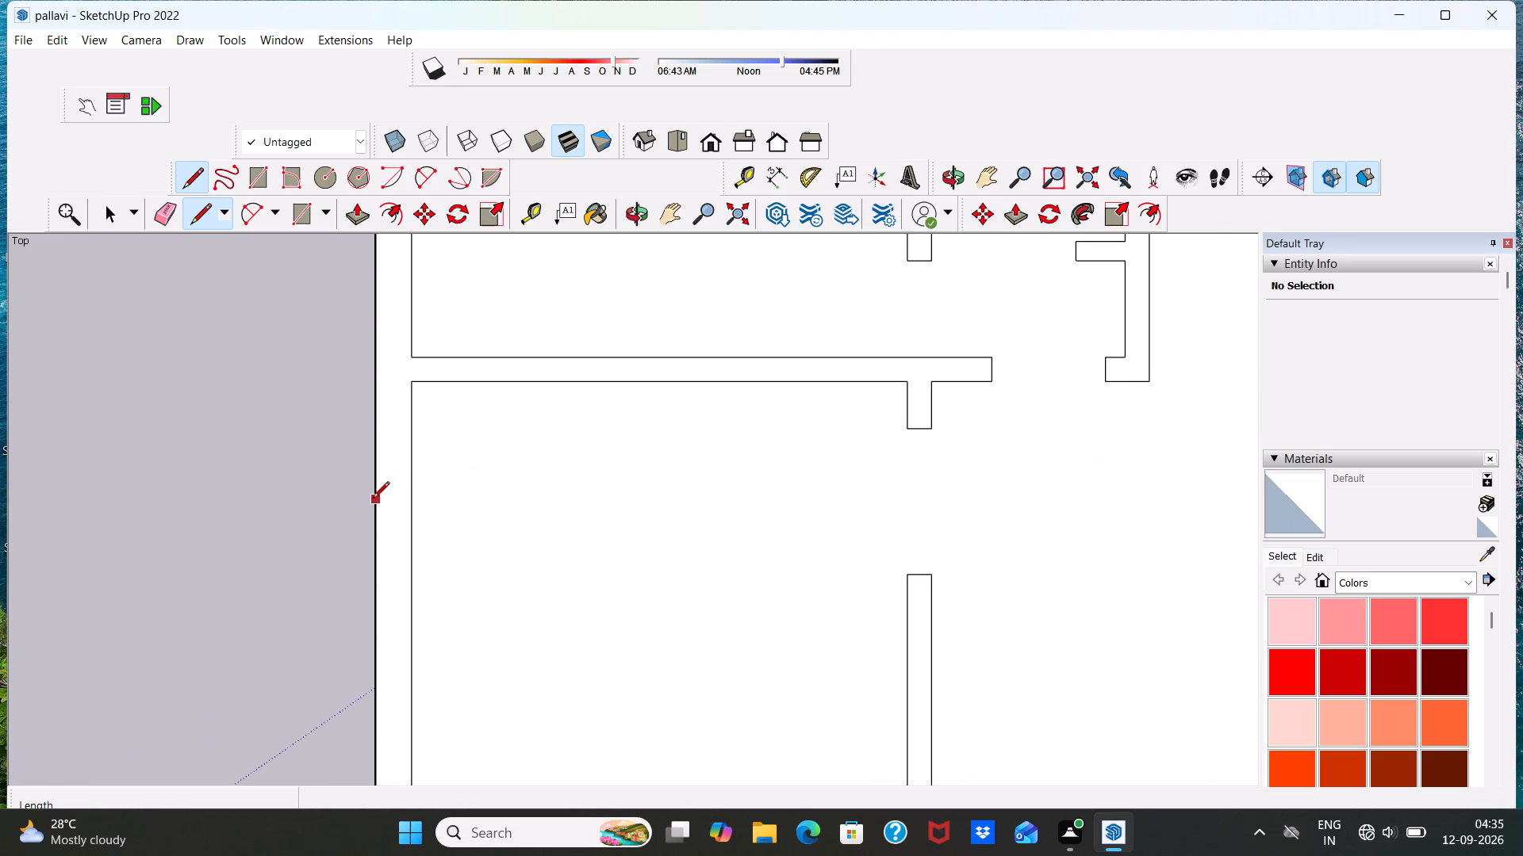
click(373, 498)
click(411, 501)
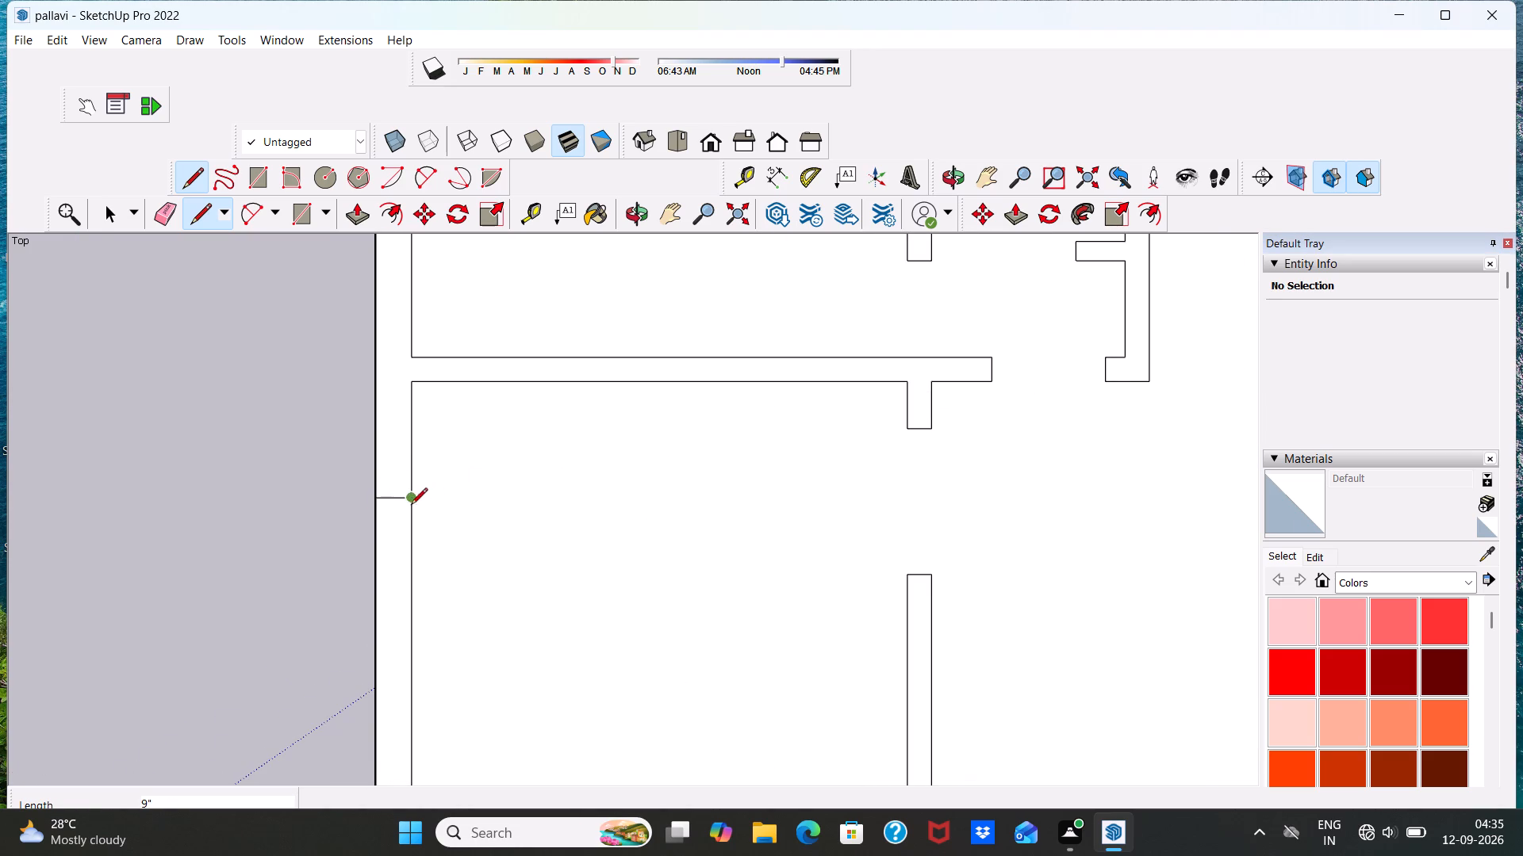
click(410, 502)
key(3)
key(apostrophe)
key(Return)
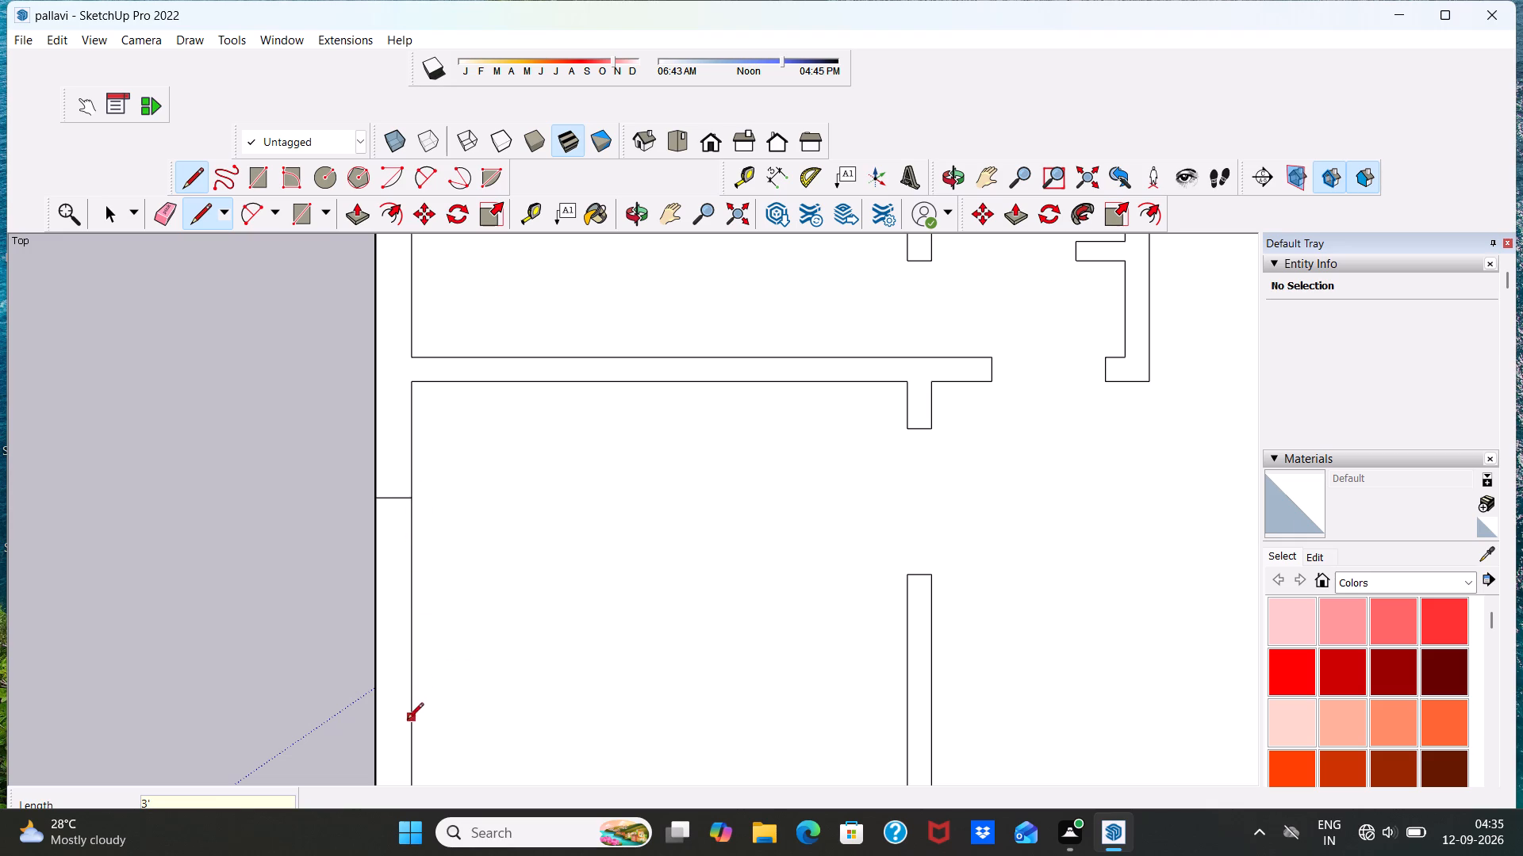
click(411, 640)
click(382, 638)
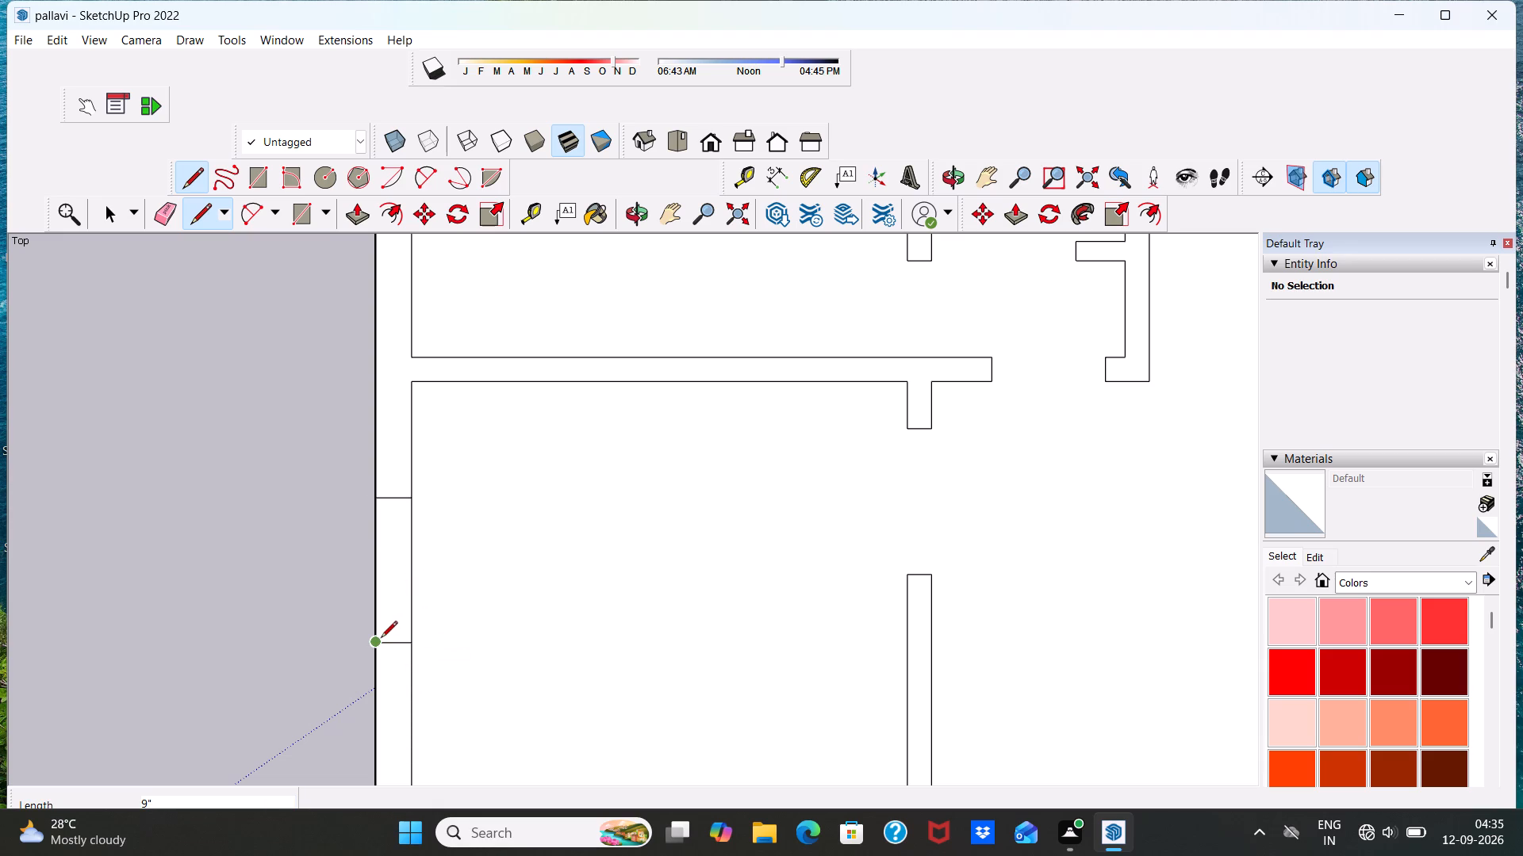
scroll(381, 639, down, 12)
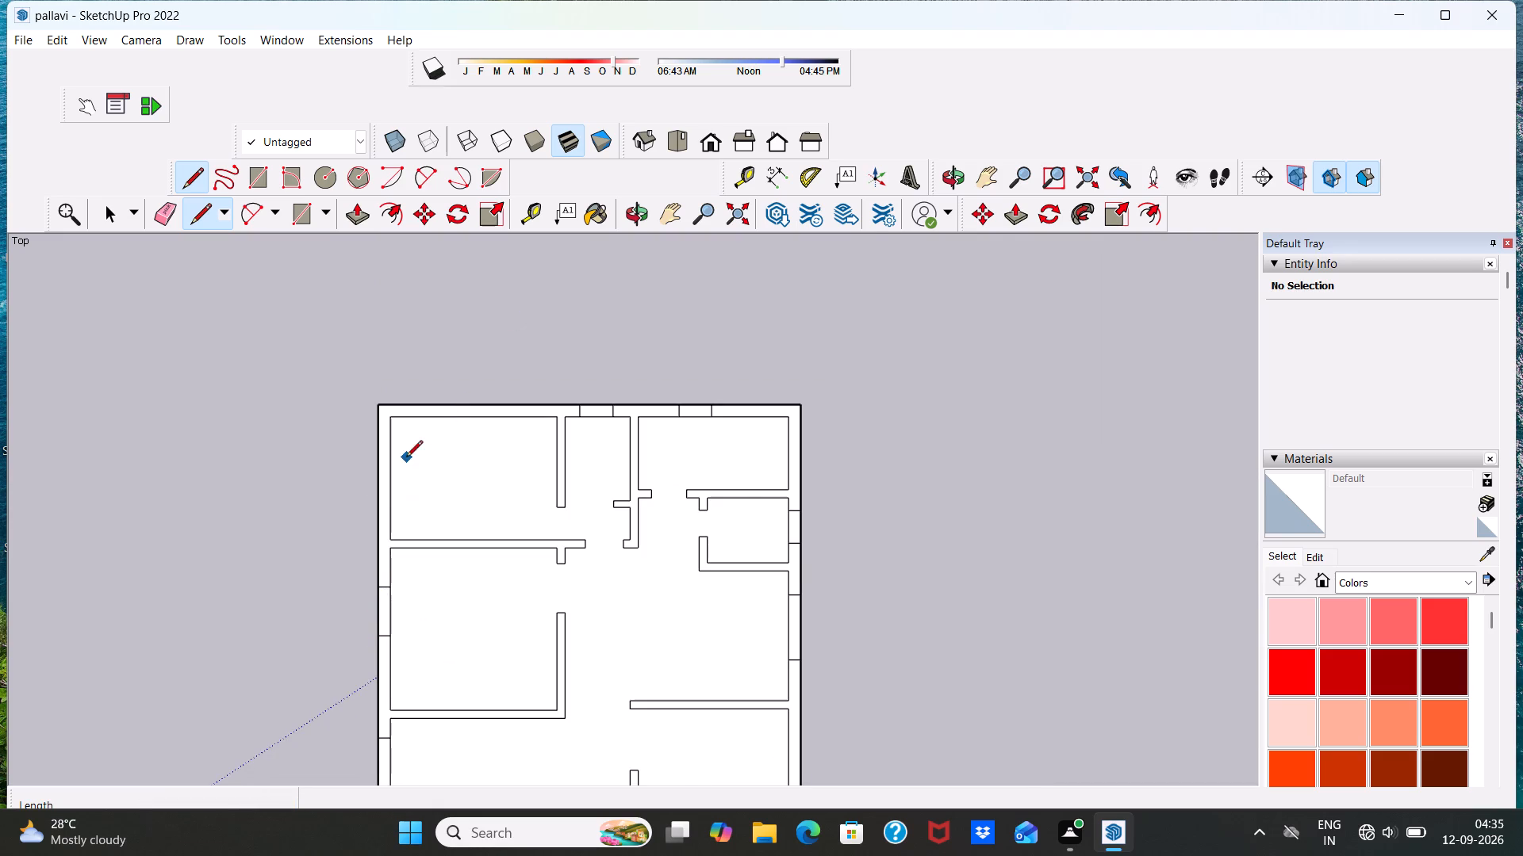
Mark a 3' opening near the top of the upper-left room's left outer wall, with two 9" cross lines and a 3' inner-edge segment.
scroll(405, 455, up, 9)
scroll(405, 427, down, 10)
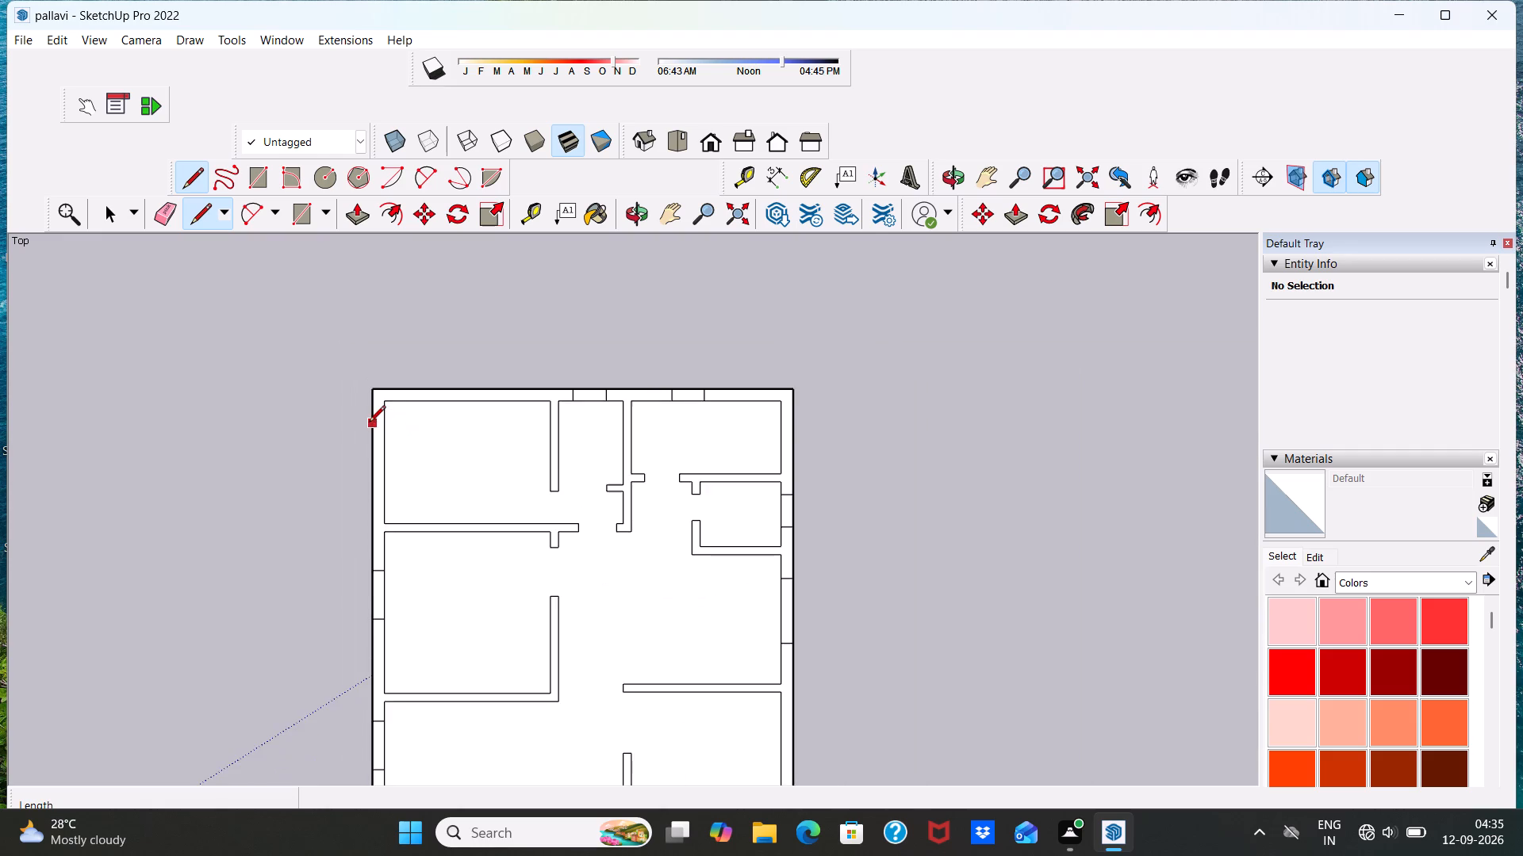
scroll(369, 423, up, 14)
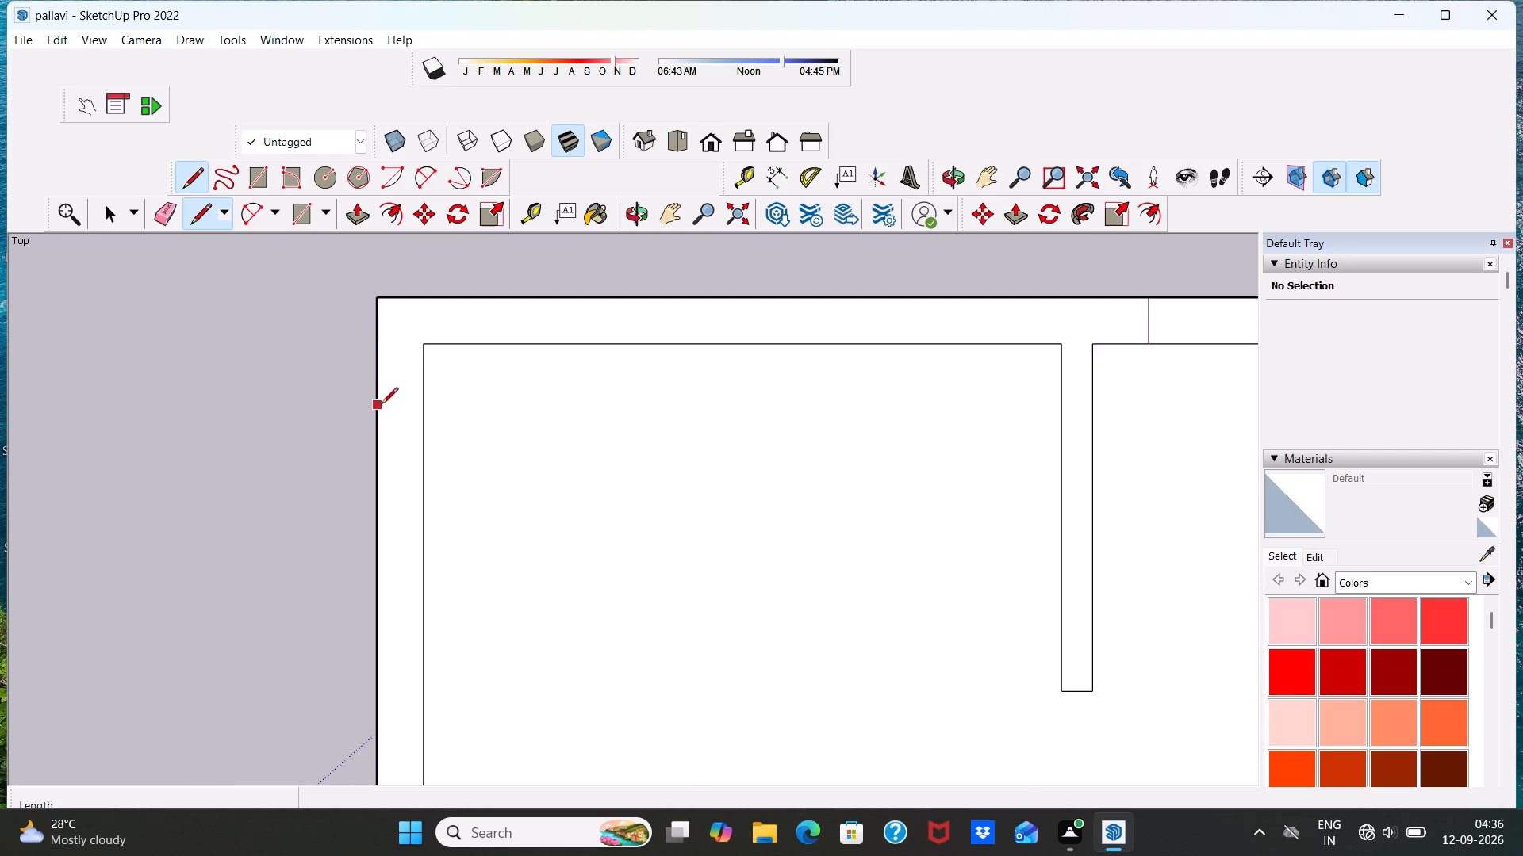
click(382, 403)
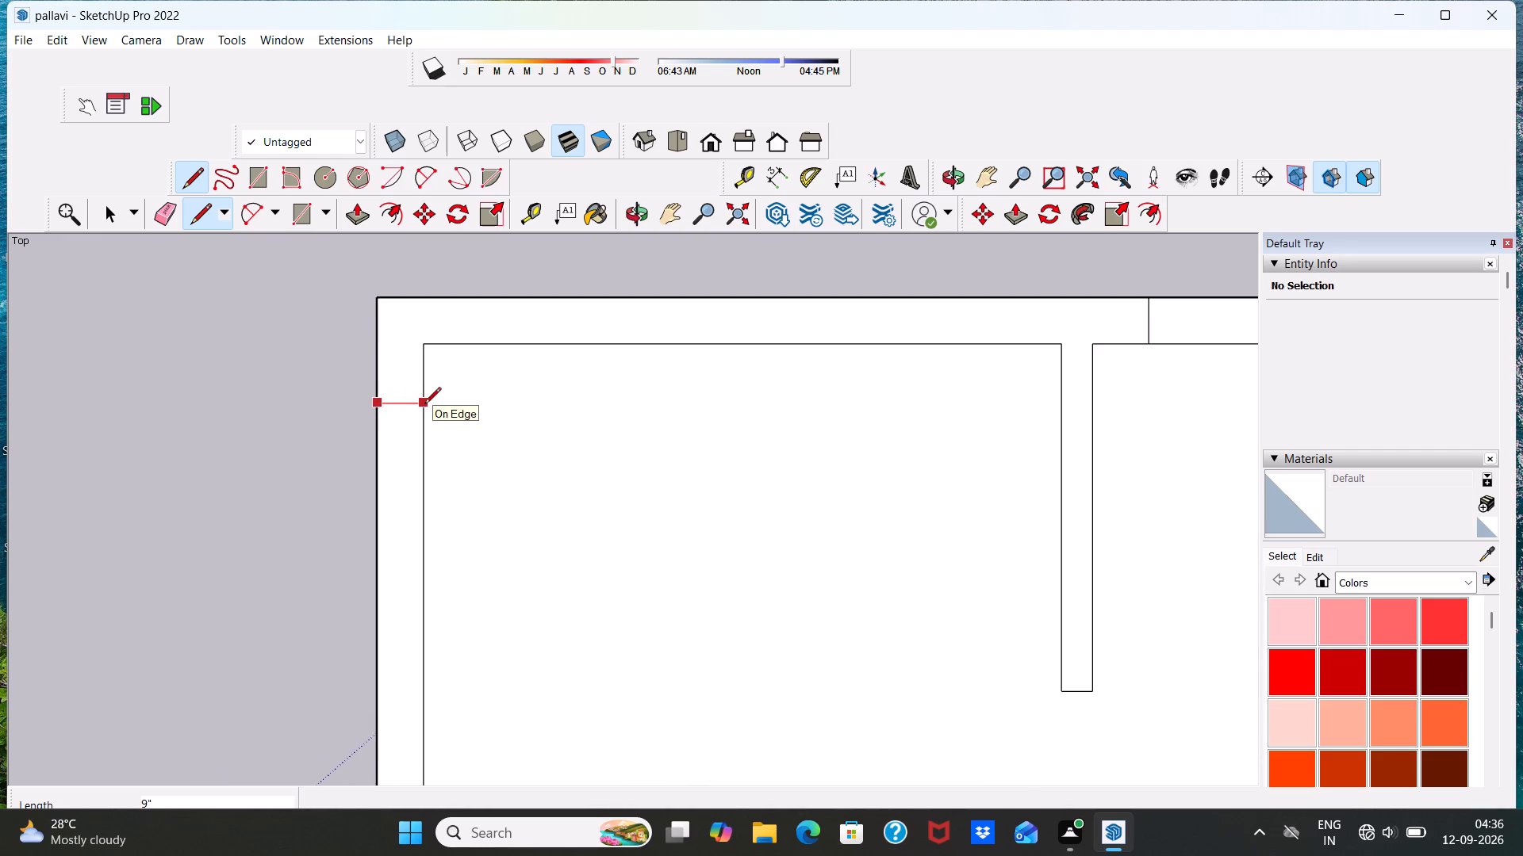
click(424, 405)
click(421, 407)
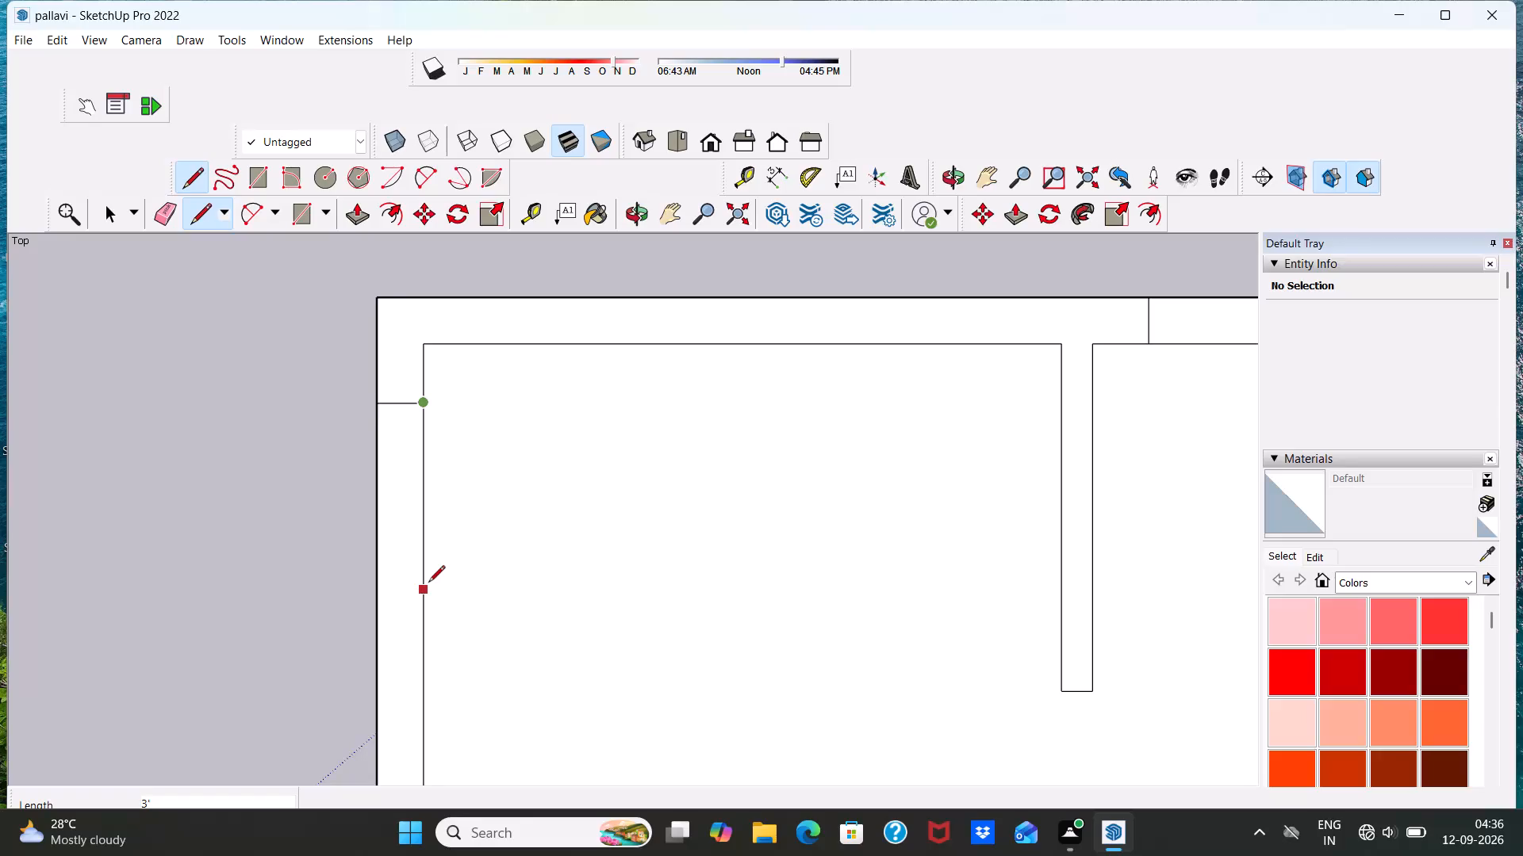
key(3)
key(apostrophe)
key(Return)
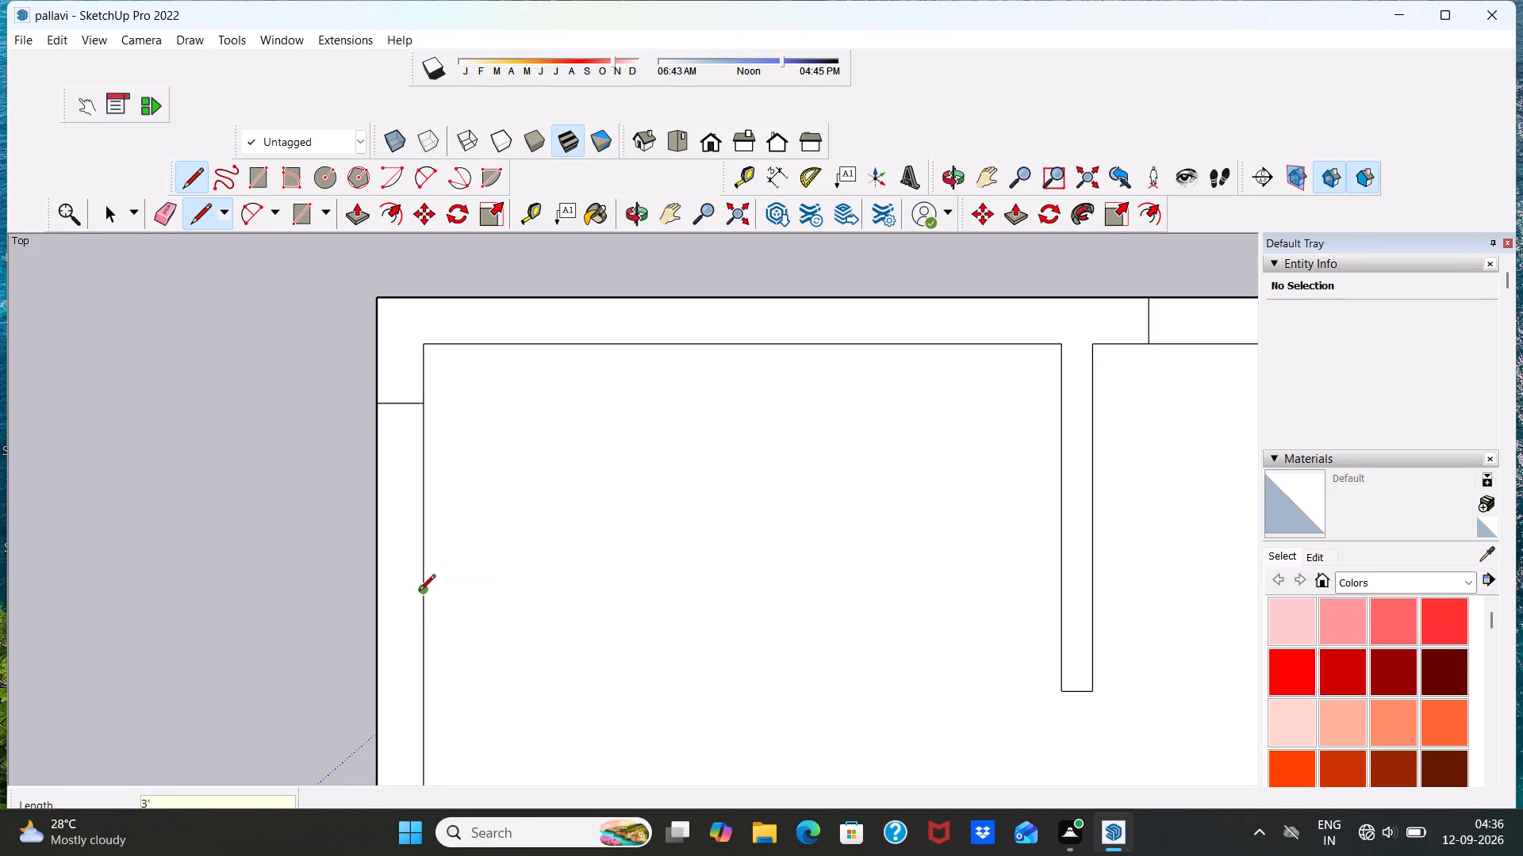
click(419, 590)
click(378, 591)
key(space)
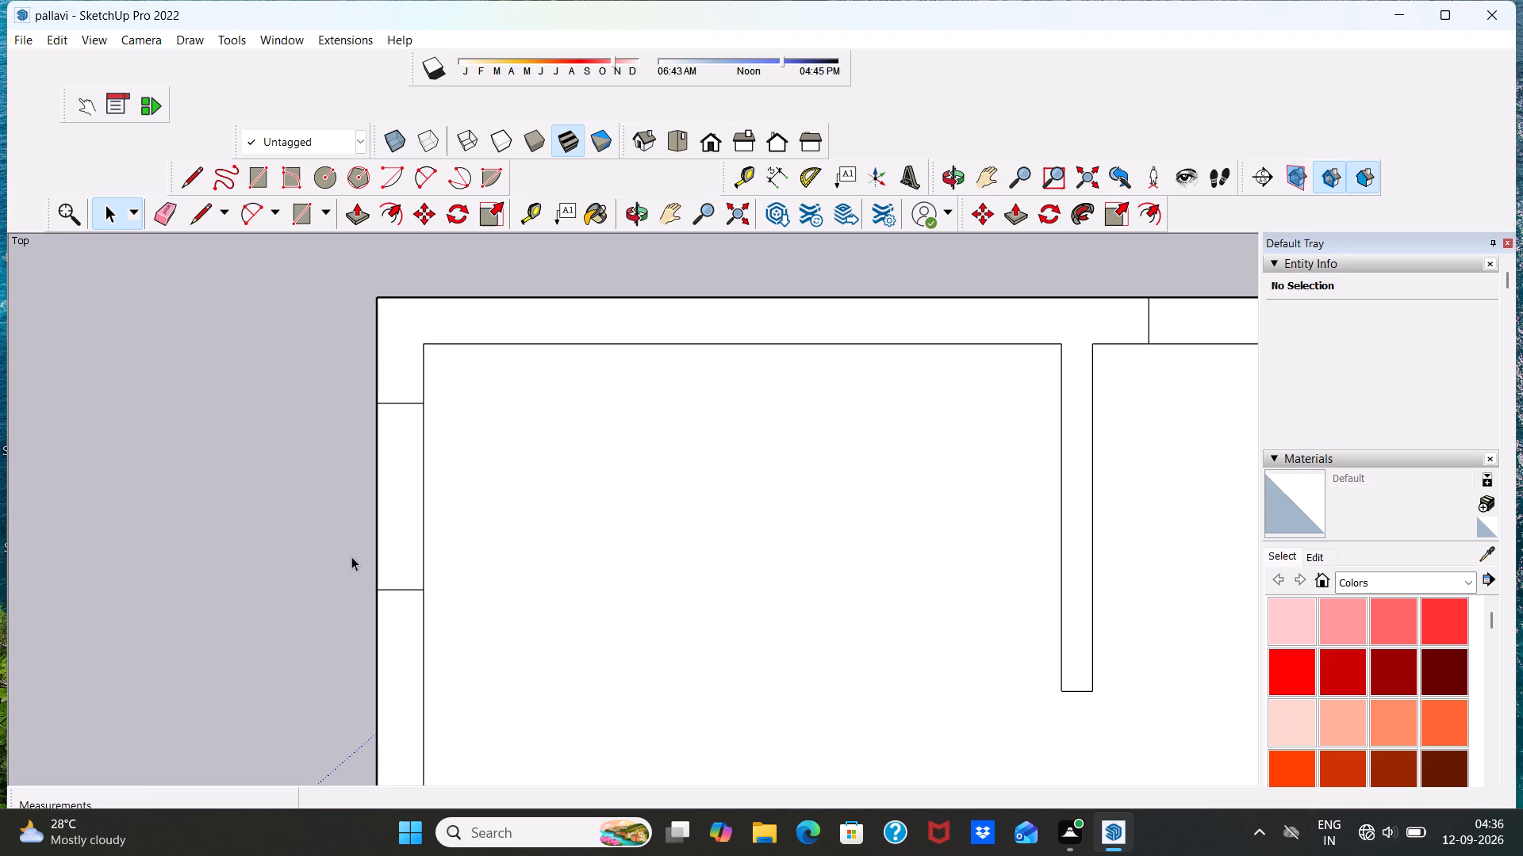
Review the whole floor plan, checking the walls, door gaps and marked outer-wall openings.
scroll(360, 538, down, 20)
scroll(360, 538, down, 6)
scroll(508, 648, up, 5)
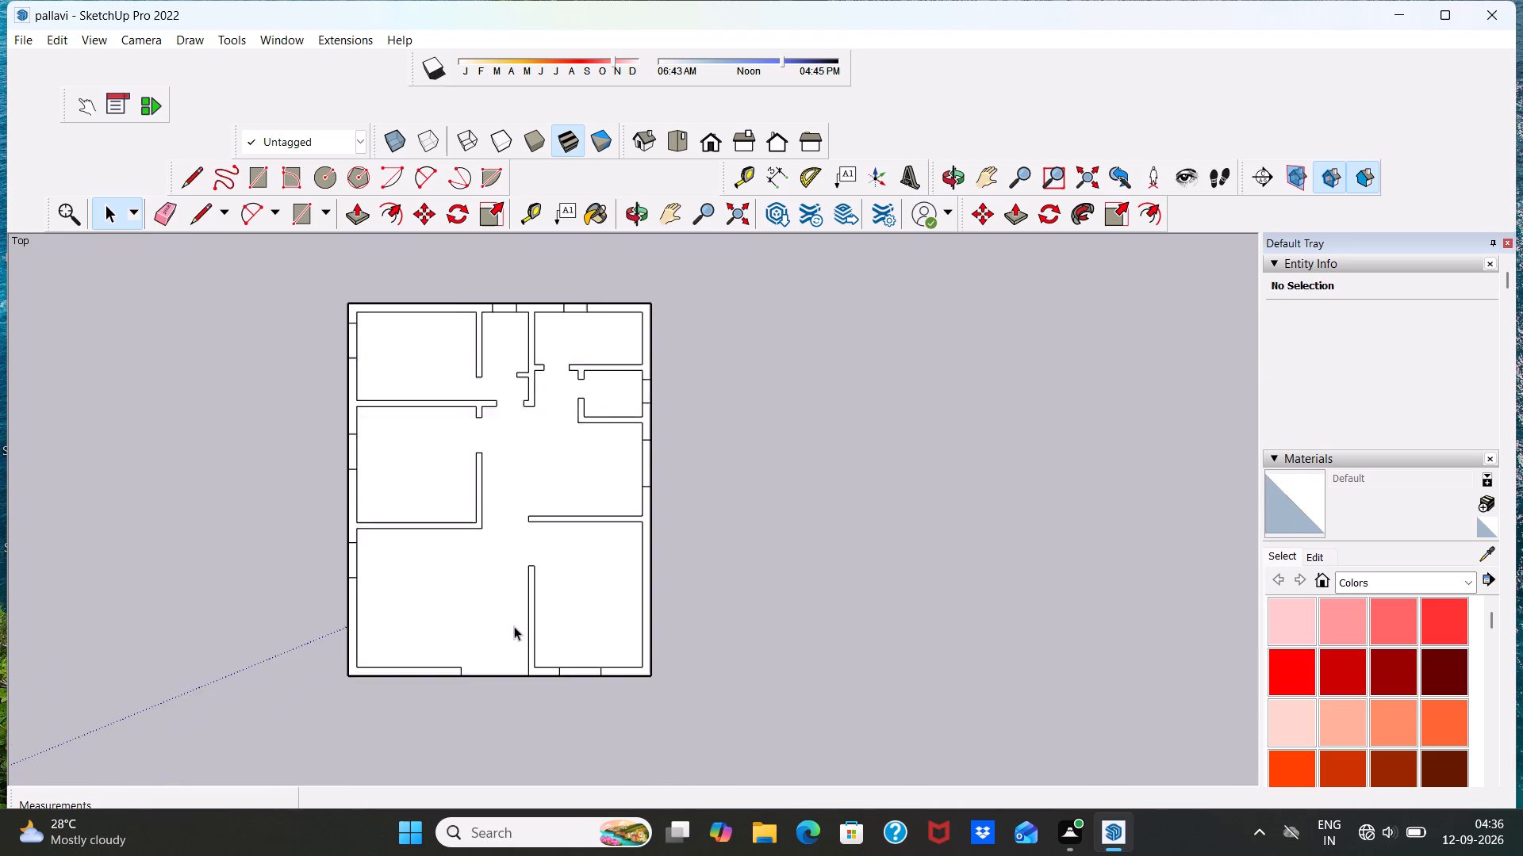
scroll(514, 626, up, 3)
scroll(514, 626, down, 2)
scroll(508, 592, up, 3)
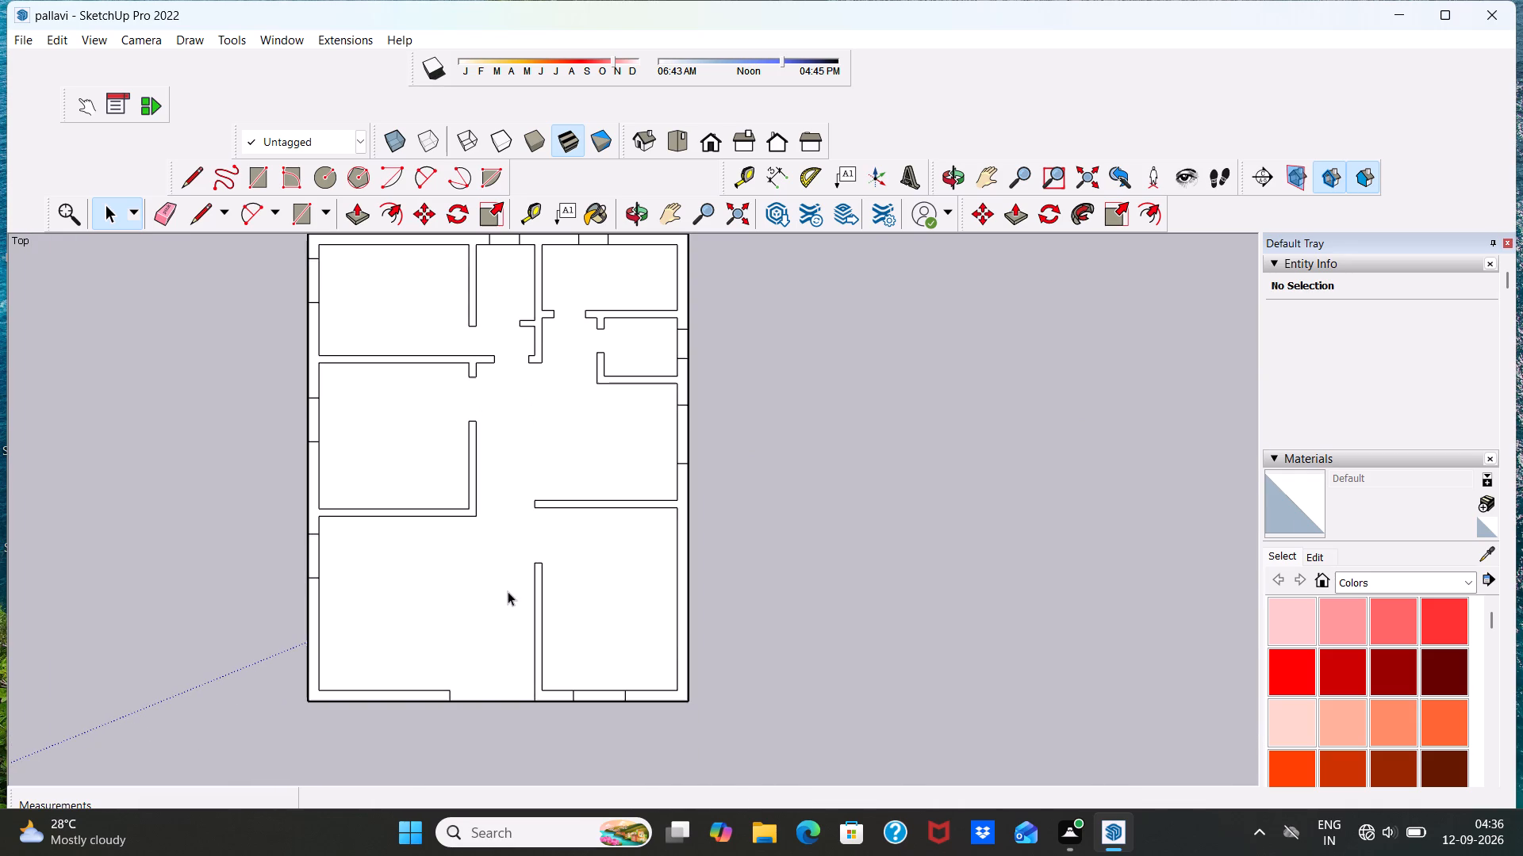
scroll(506, 588, down, 5)
scroll(443, 611, up, 5)
scroll(543, 579, down, 1)
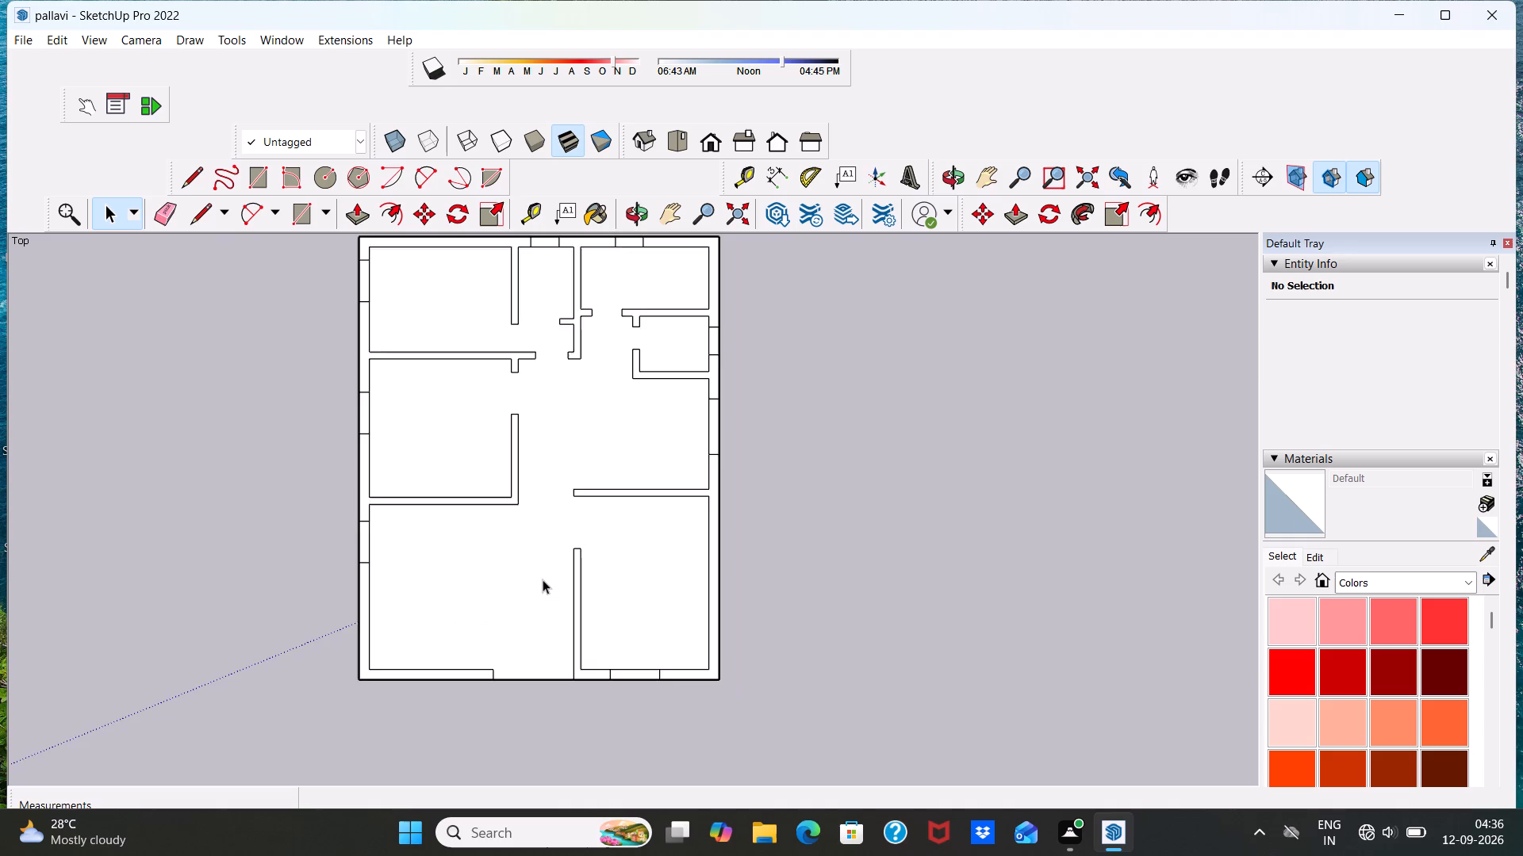
scroll(543, 579, down, 1)
scroll(384, 347, up, 5)
scroll(384, 347, down, 4)
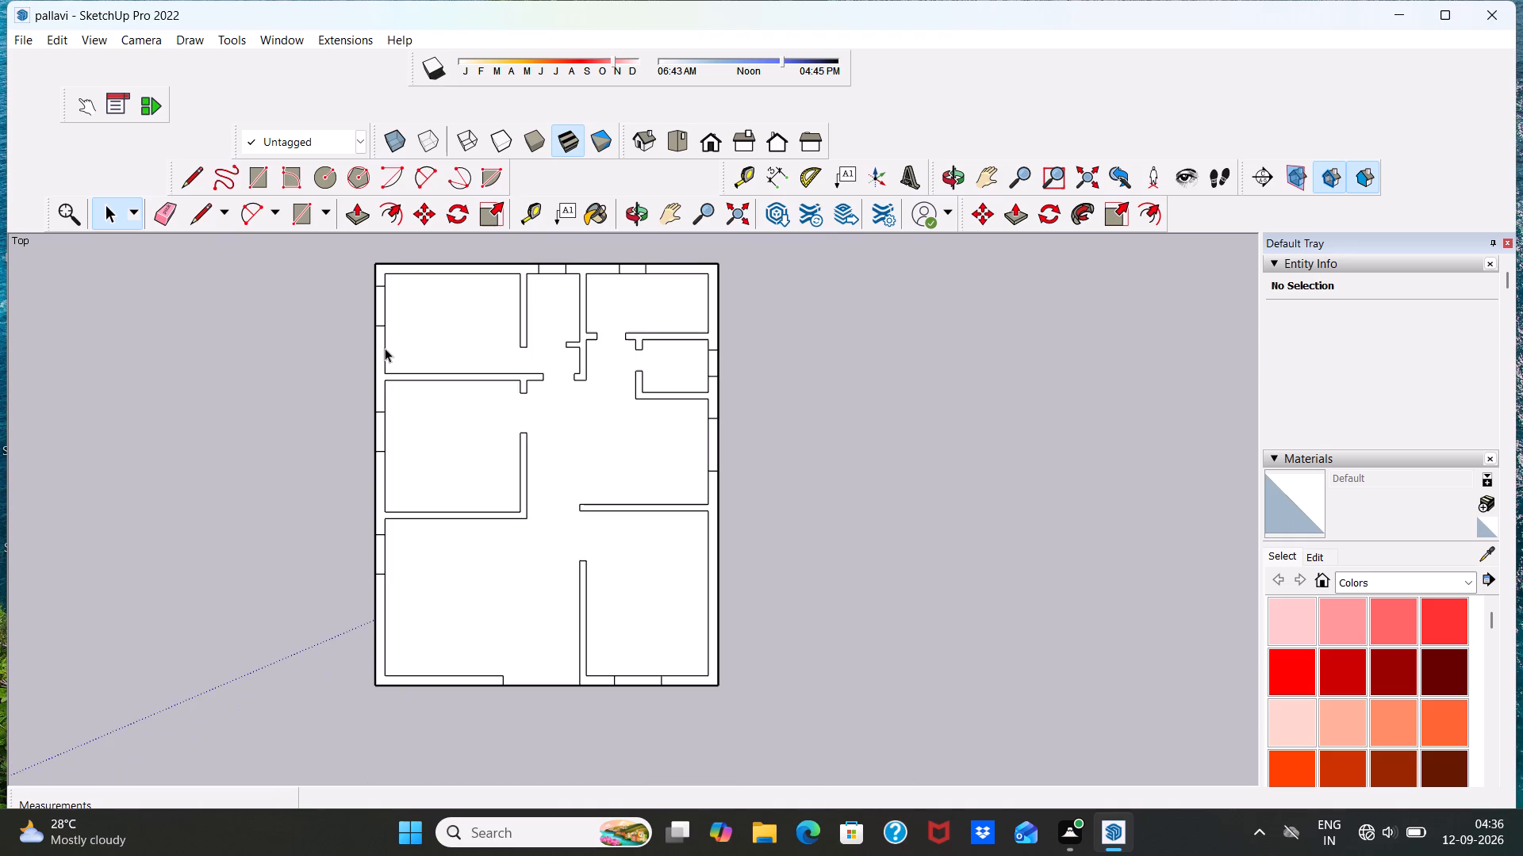
scroll(385, 348, down, 1)
scroll(549, 269, up, 5)
scroll(644, 298, down, 3)
scroll(785, 392, up, 3)
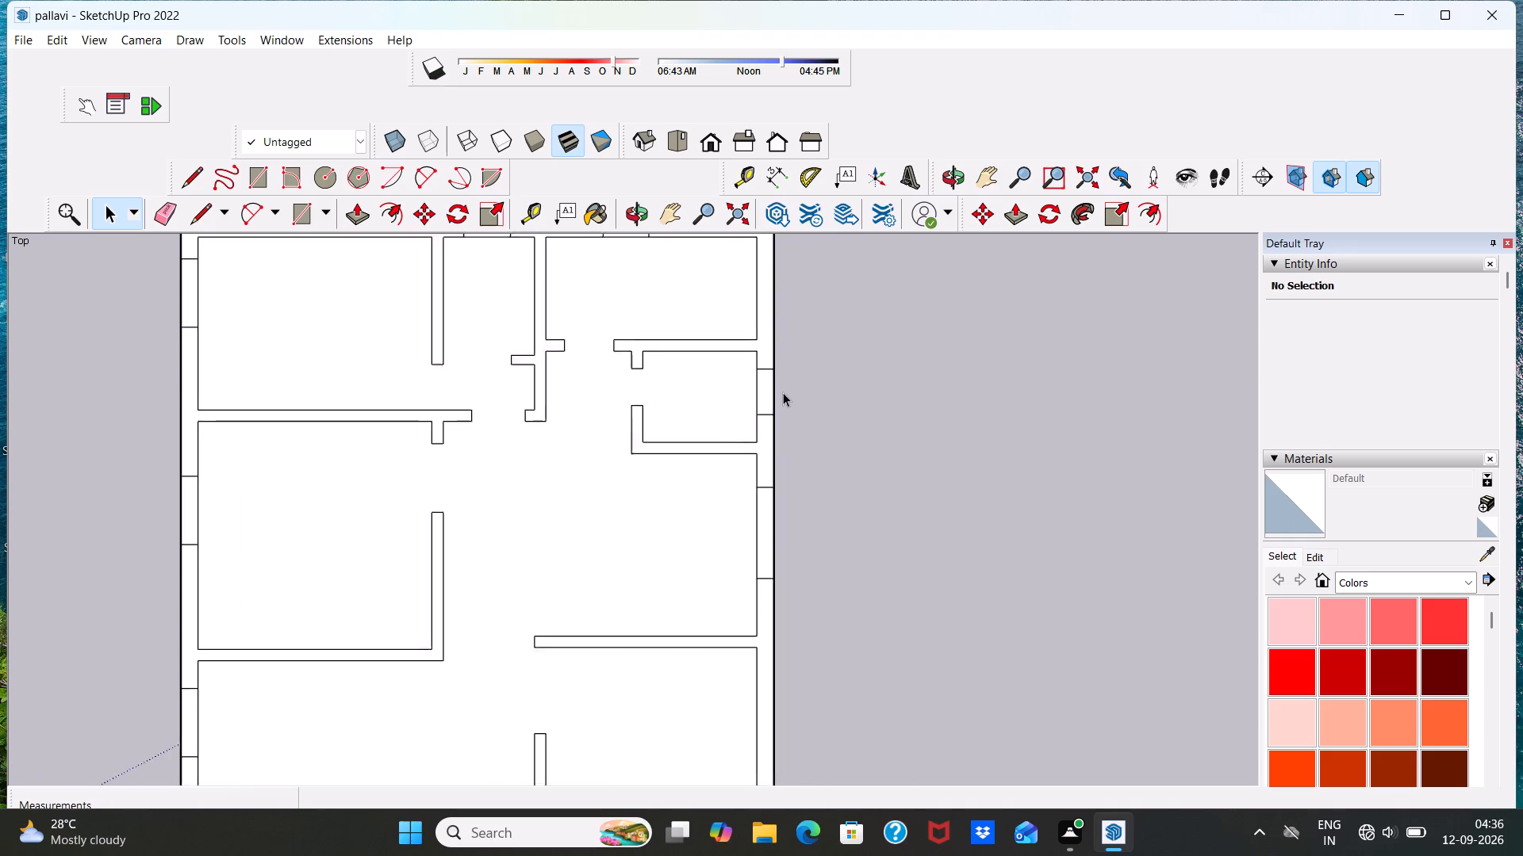
scroll(783, 392, up, 2)
scroll(781, 392, down, 10)
scroll(933, 487, up, 3)
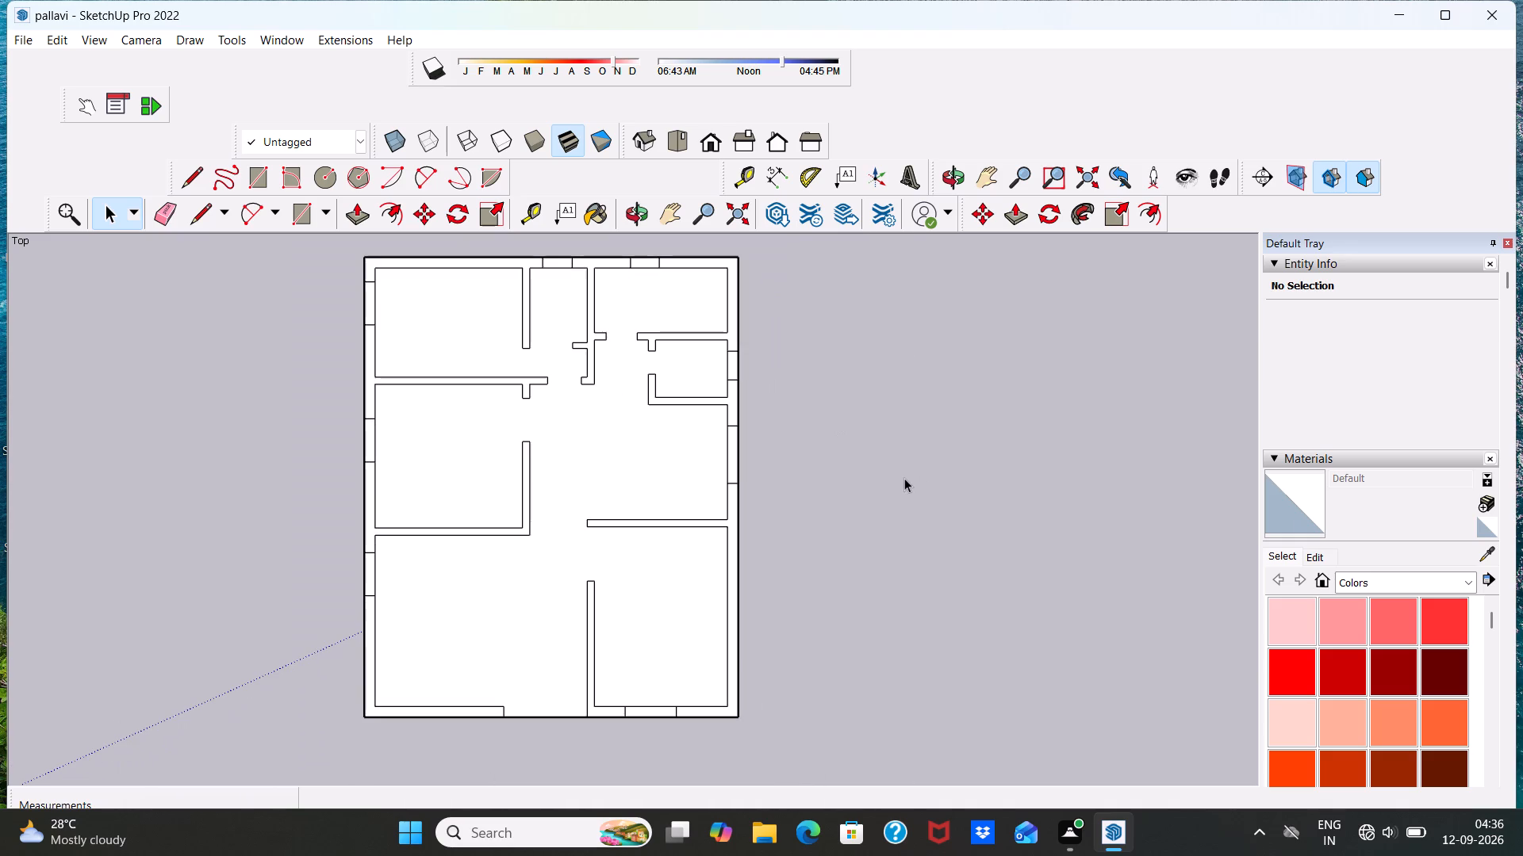
scroll(656, 392, up, 2)
scroll(649, 400, down, 4)
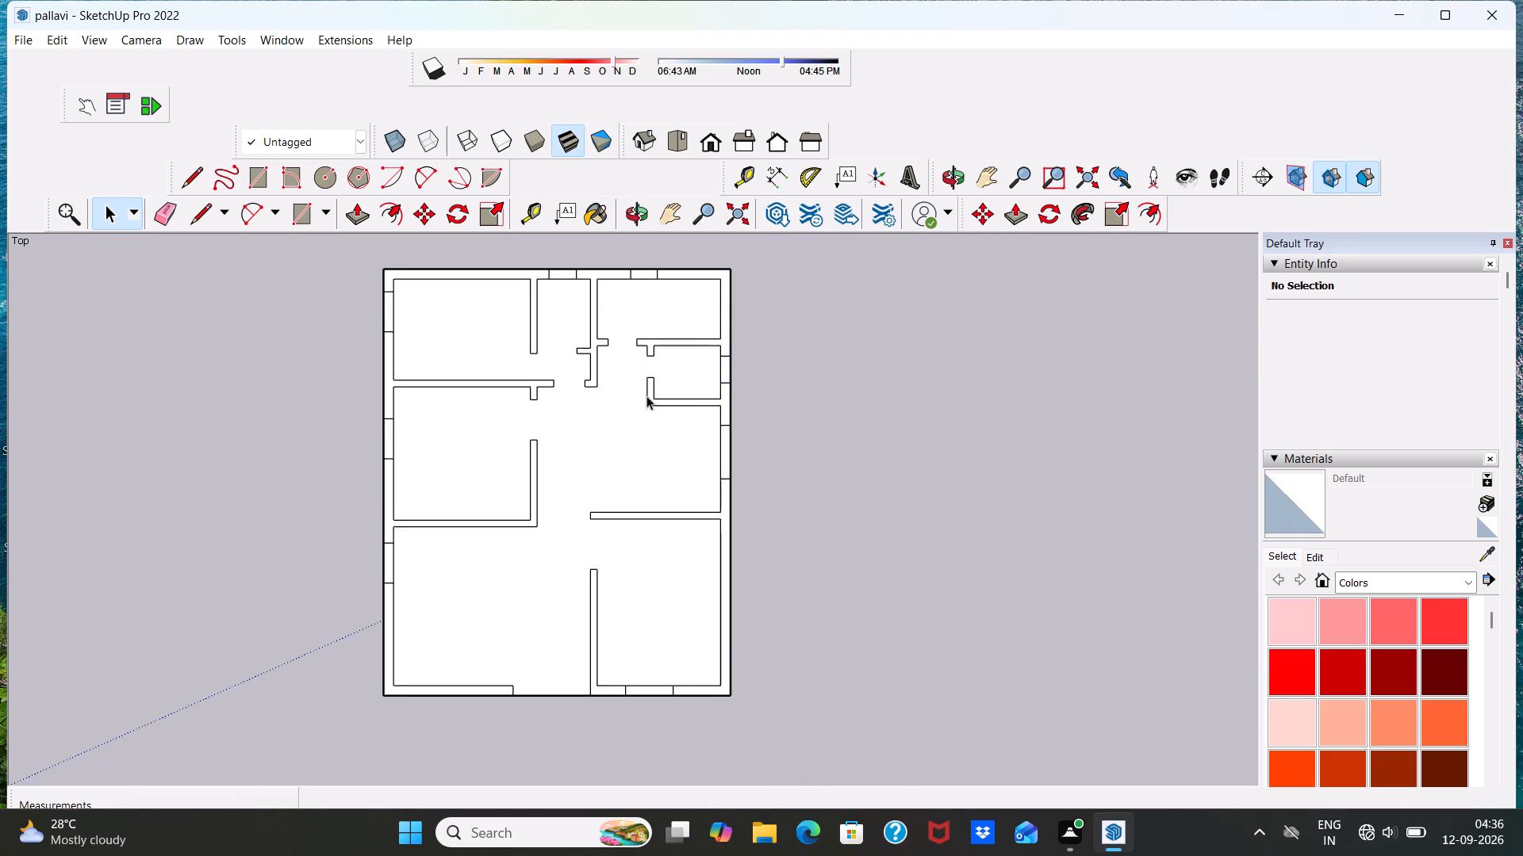
scroll(638, 371, up, 2)
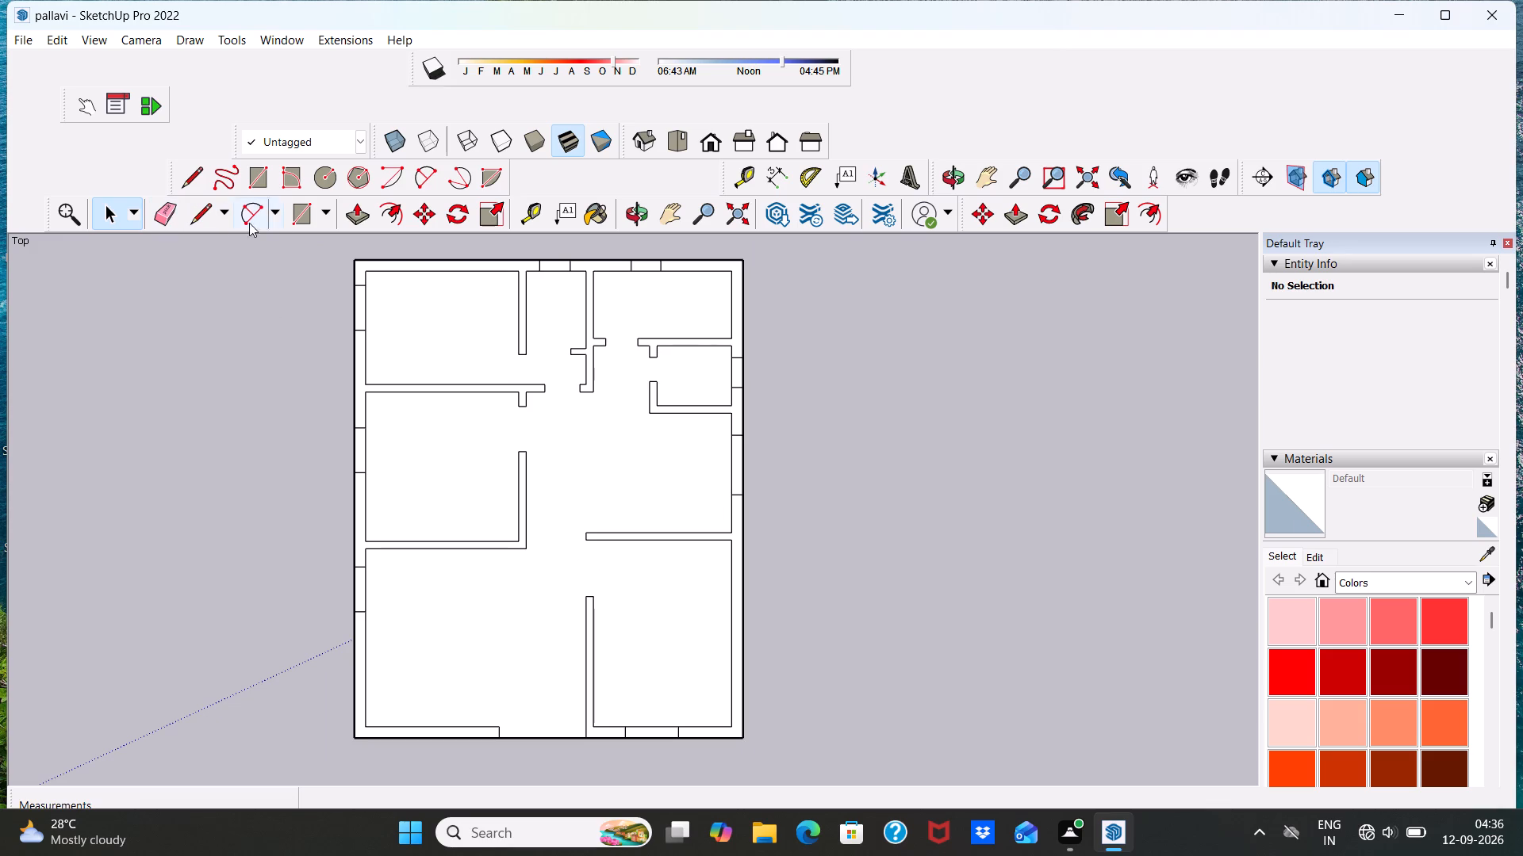
Push/Pull the lower-right room's outer wall section, including its attached interior wall and bottom corner piece, up 10'.
click(347, 206)
scroll(459, 393, down, 4)
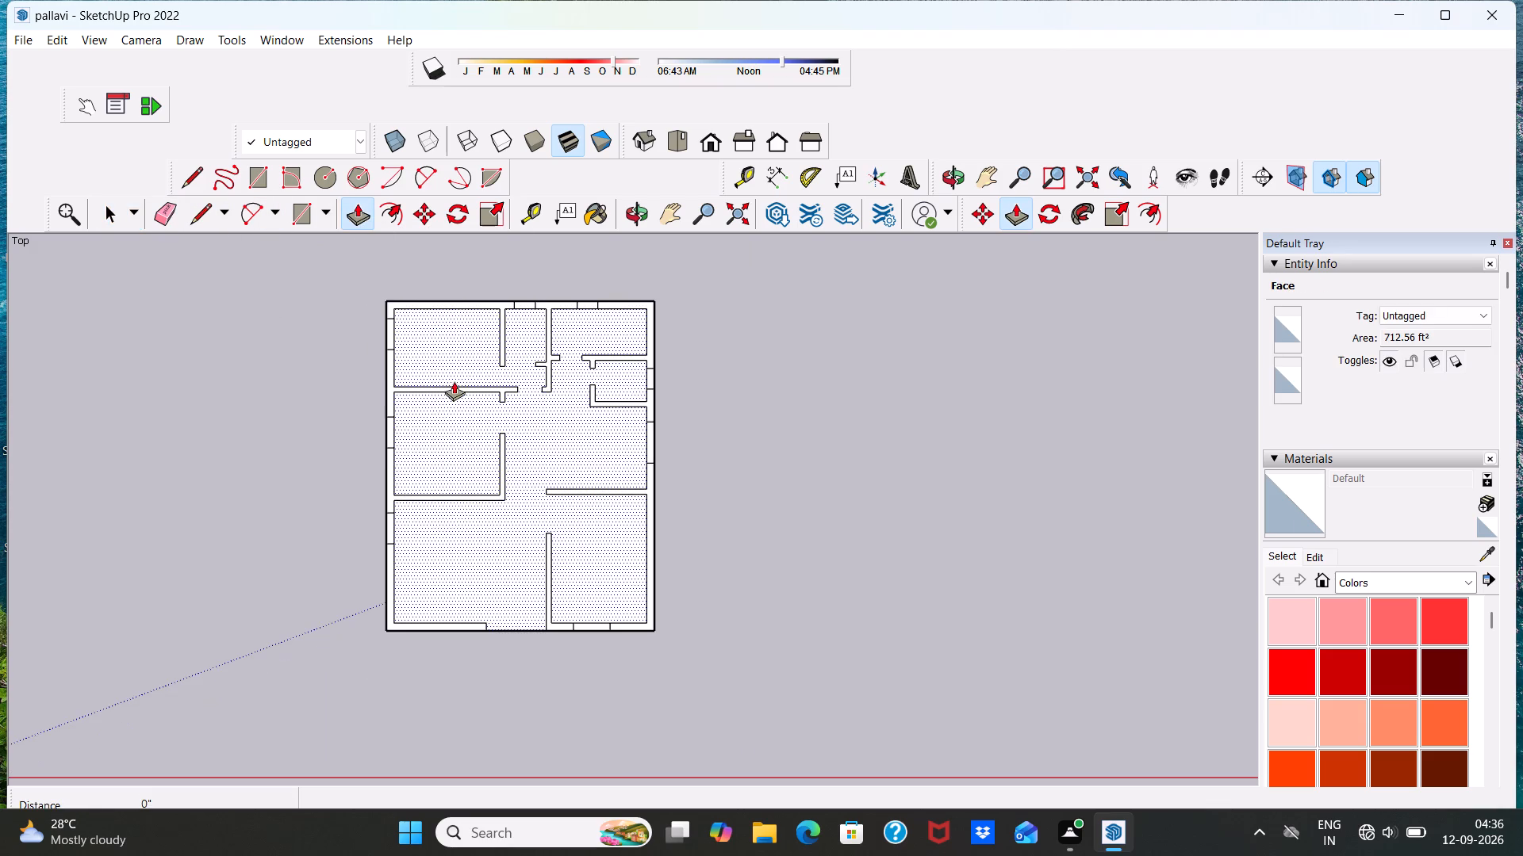
scroll(375, 476, up, 6)
scroll(395, 449, down, 6)
scroll(396, 433, up, 1)
scroll(396, 427, down, 5)
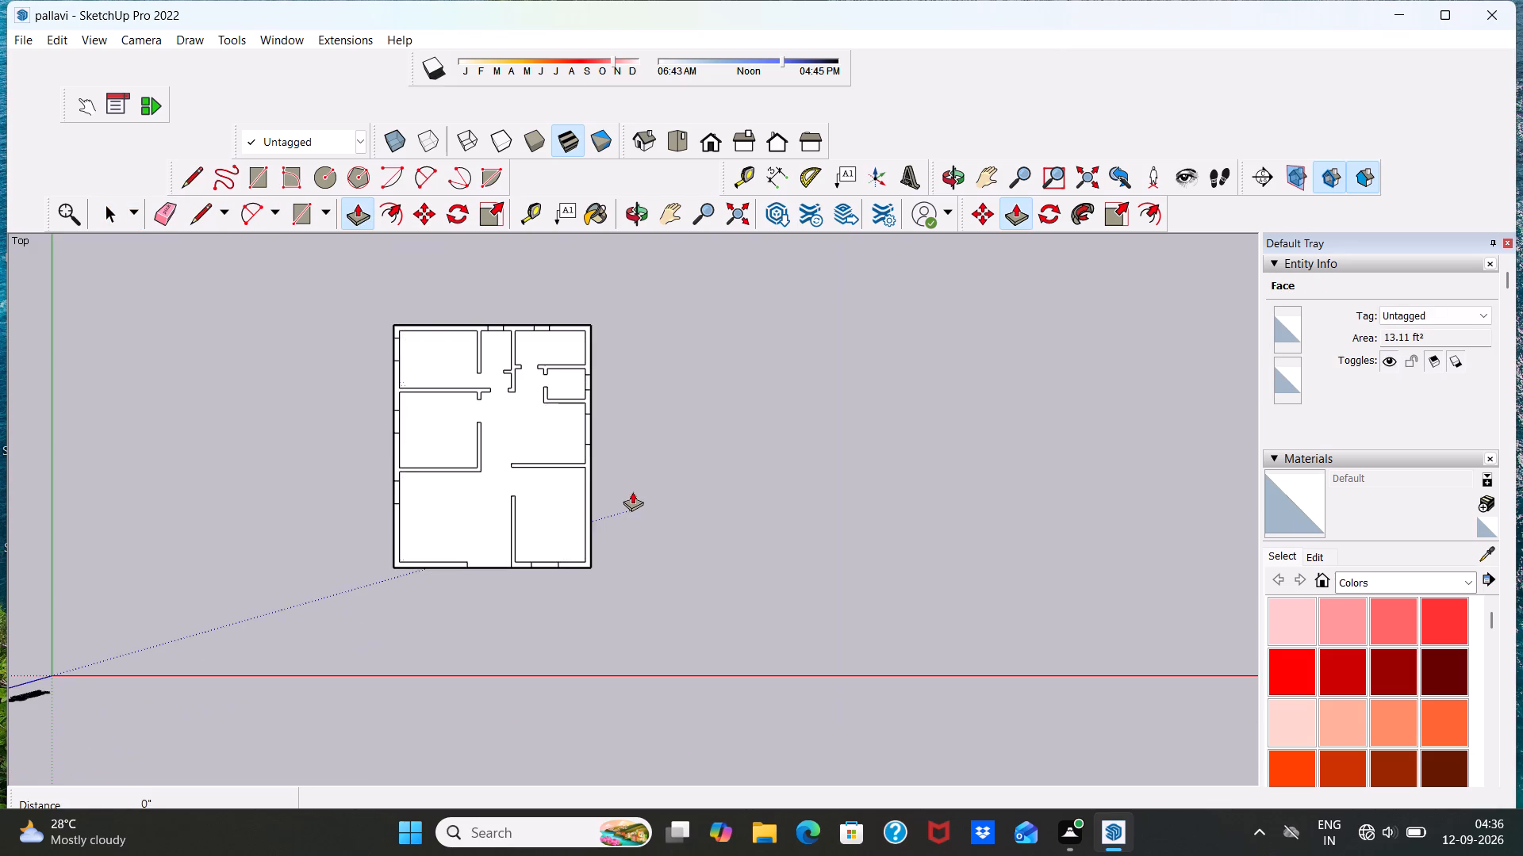
scroll(569, 487, up, 9)
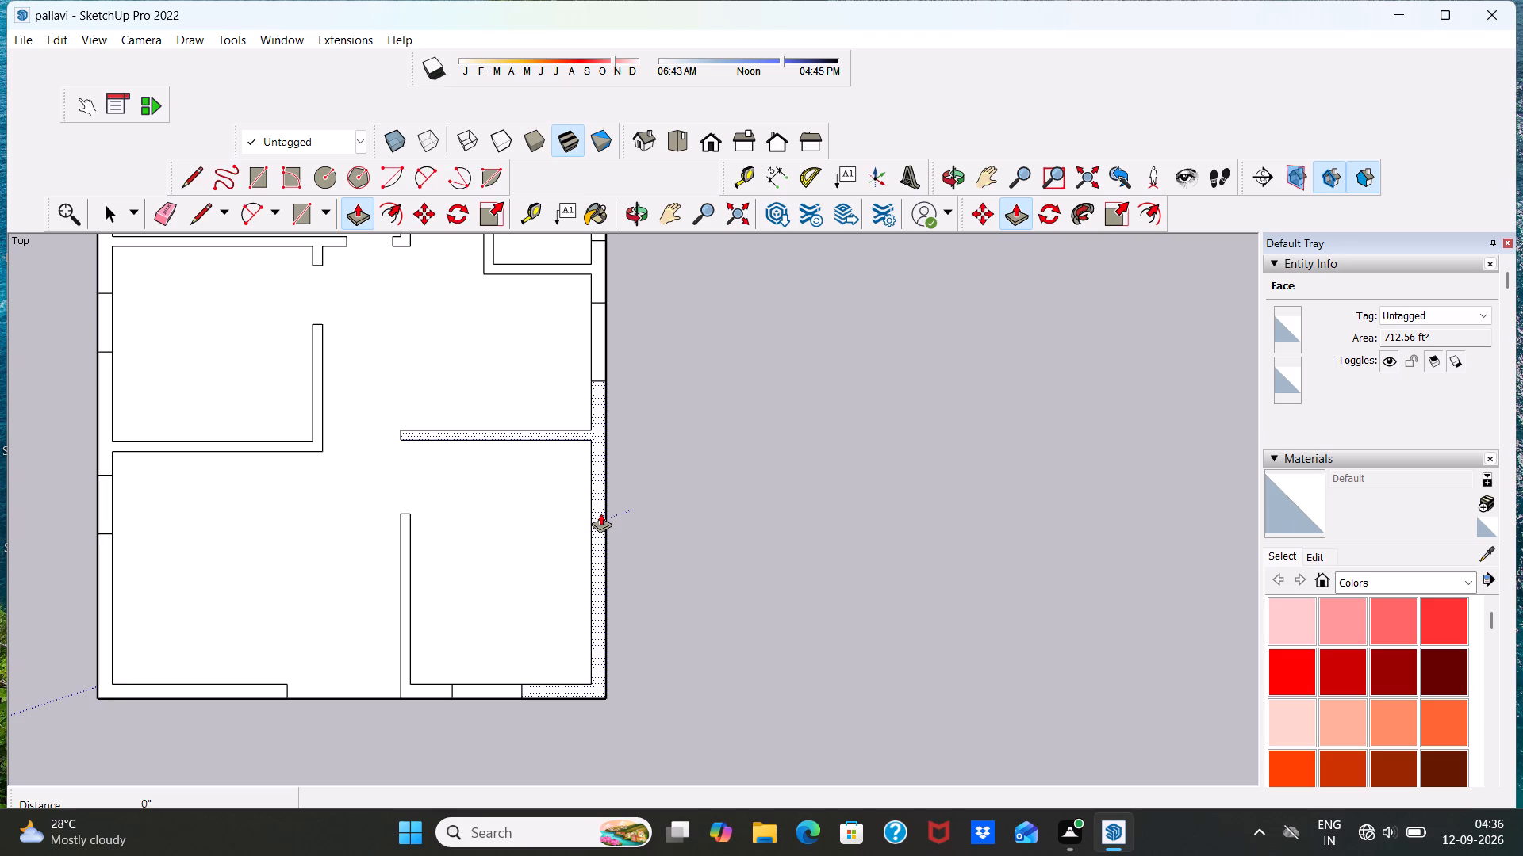
click(600, 512)
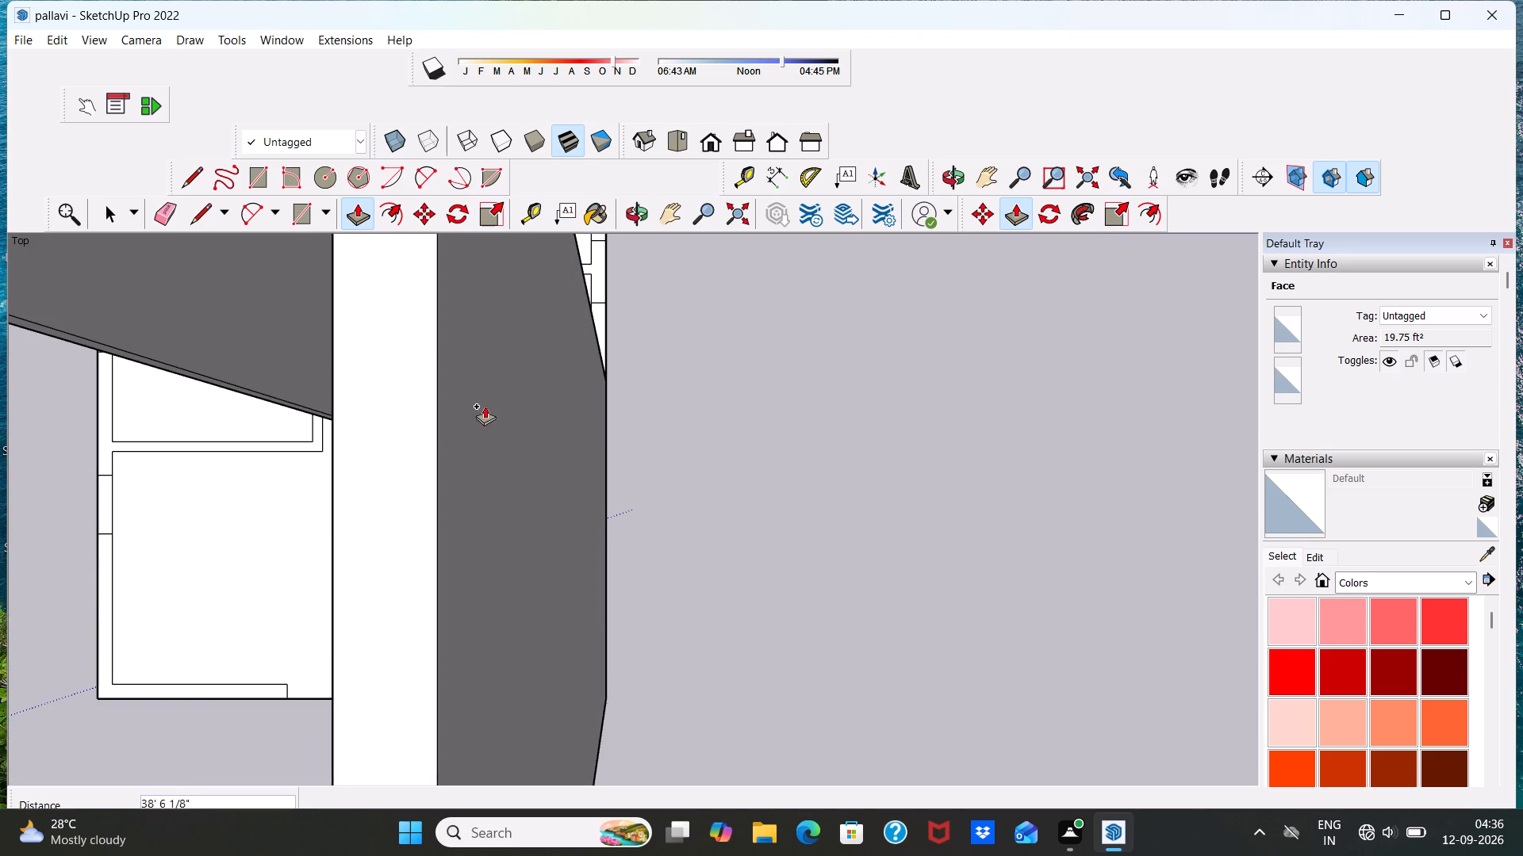
key(1)
key(0)
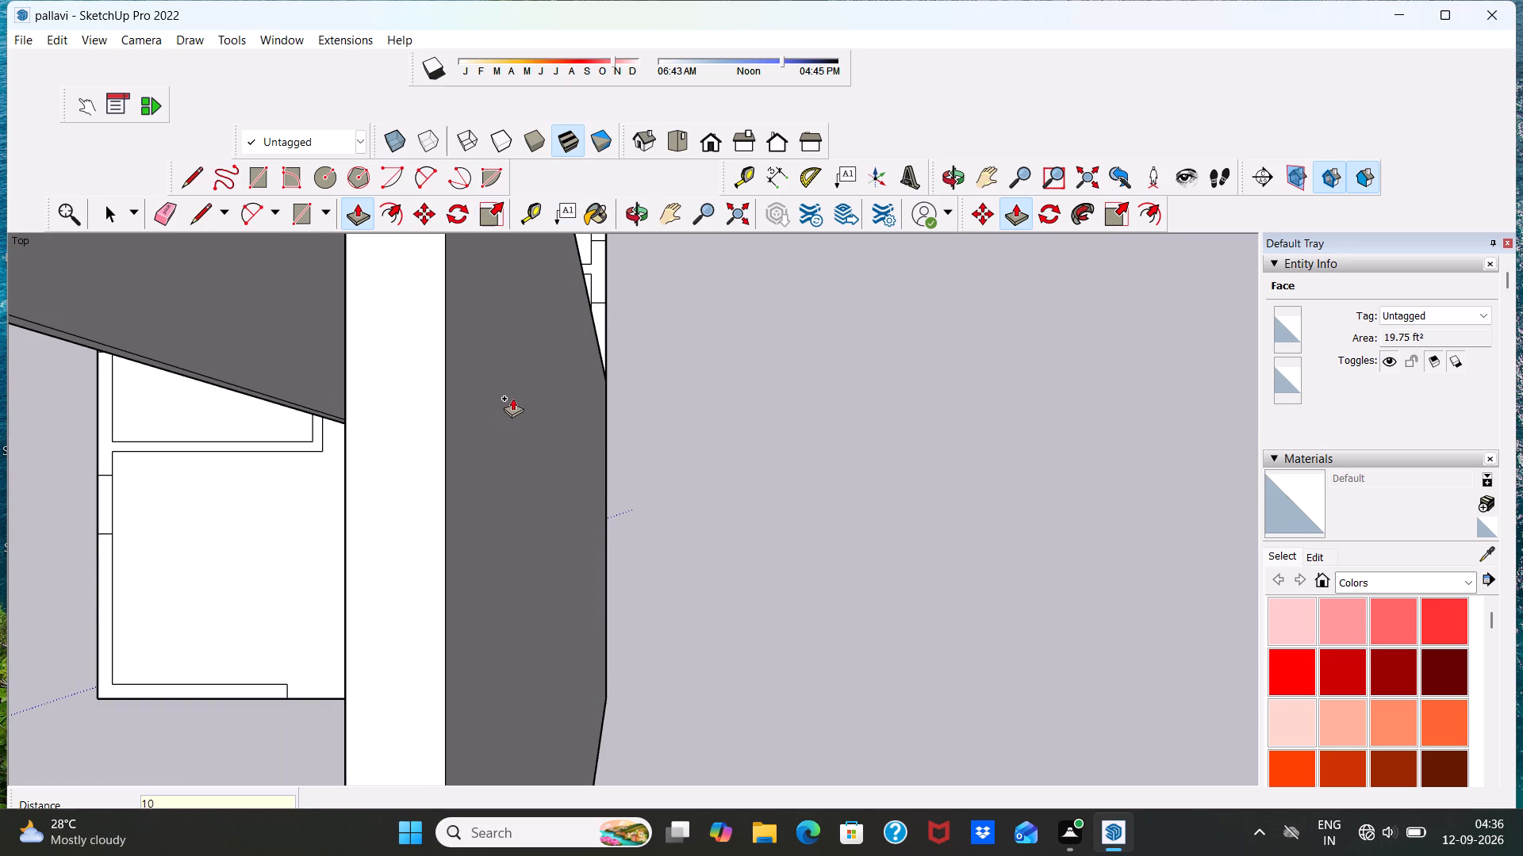
key(apostrophe)
key(Return)
key(space)
Examine the raised lower-right walls and the remaining flat plan from several 3D angles.
scroll(517, 394, down, 7)
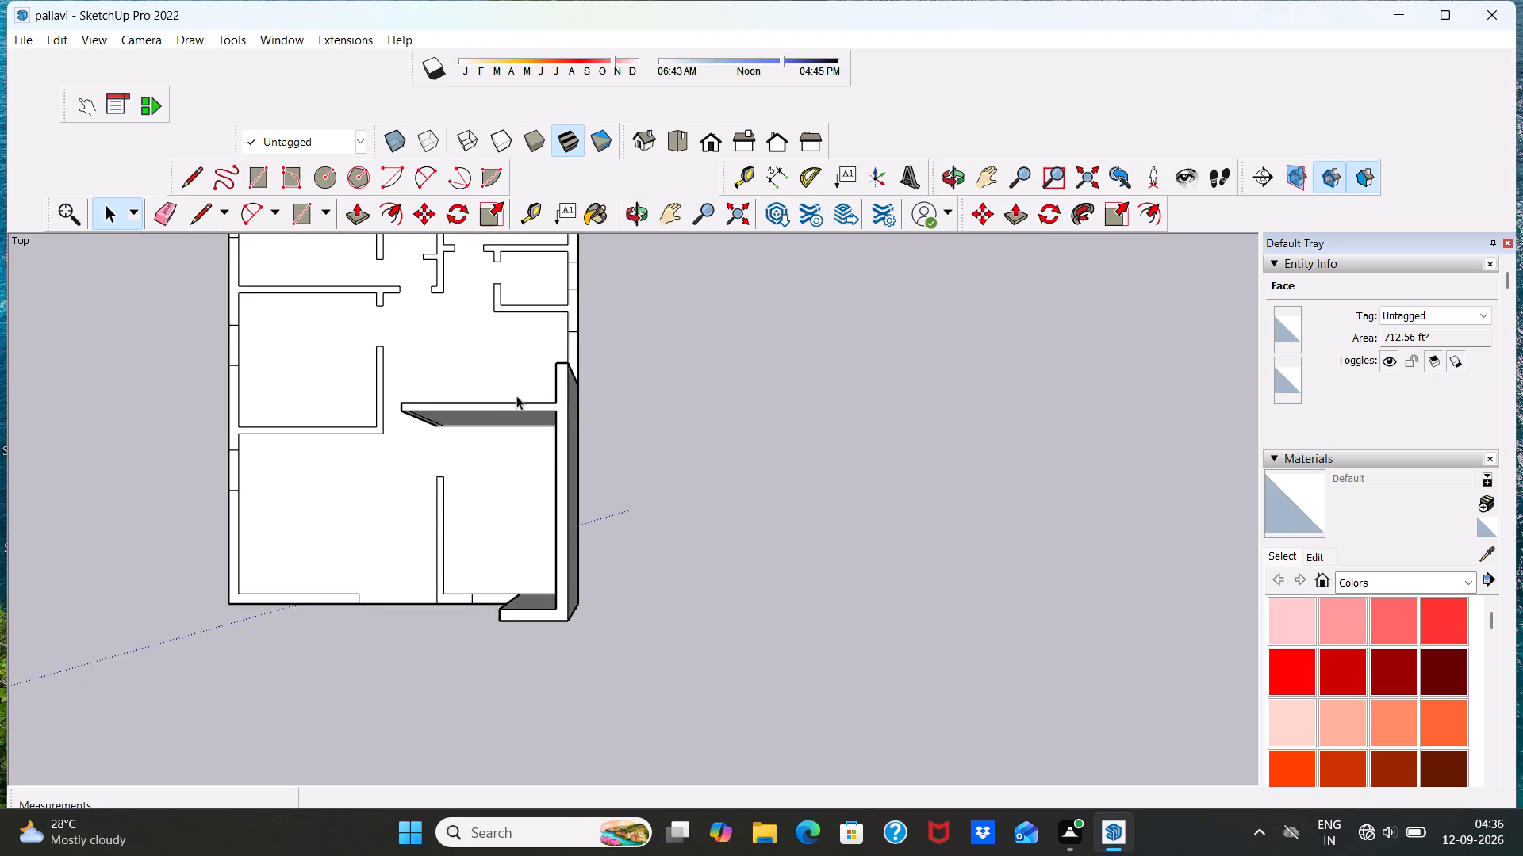
middle_drag(515, 575, 567, 308)
scroll(535, 403, down, 1)
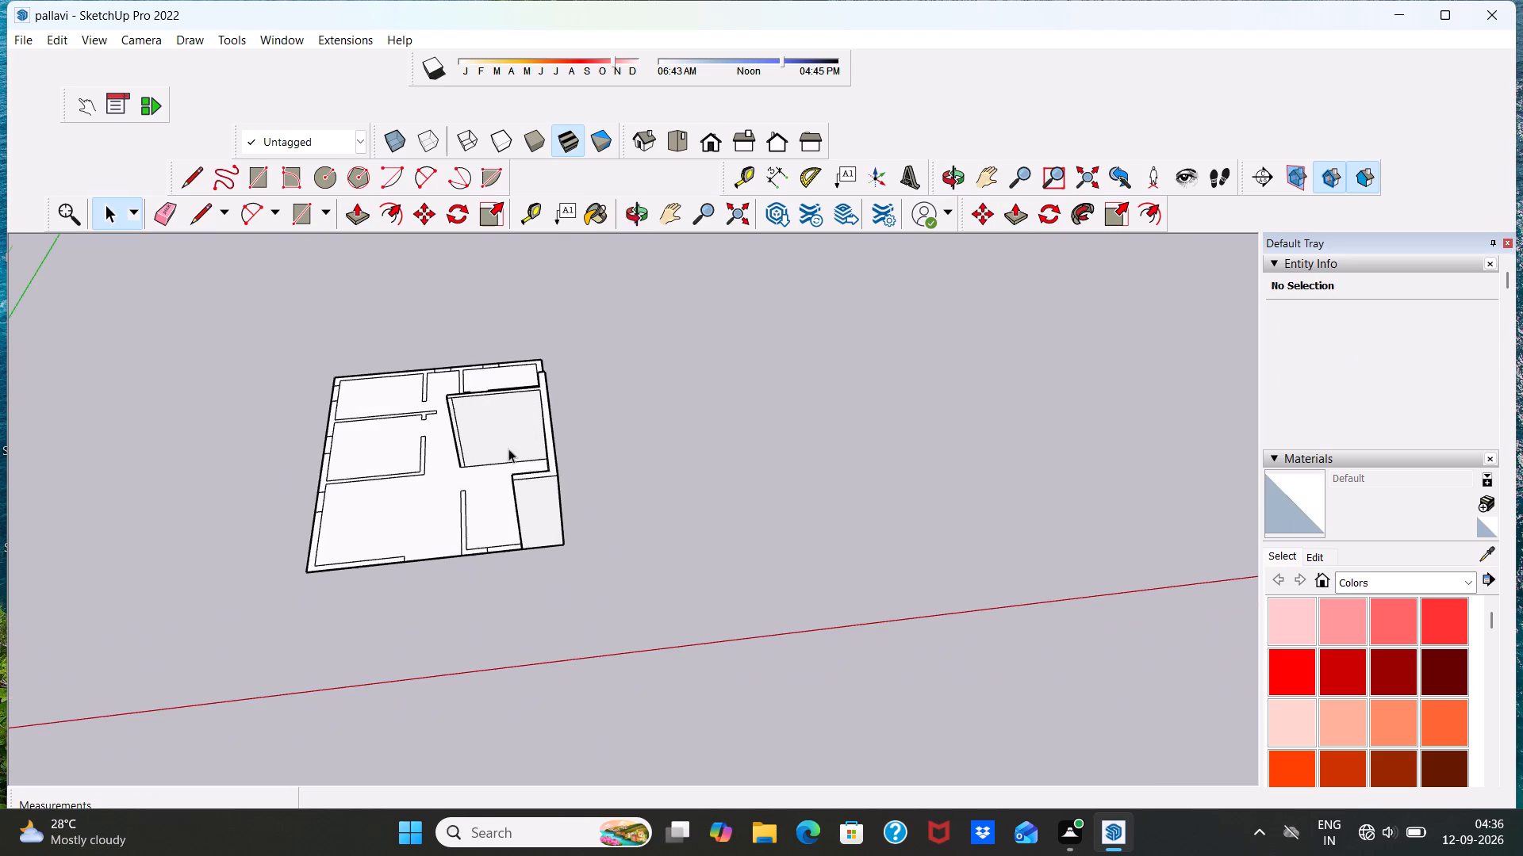
middle_drag(472, 550, 506, 396)
middle_drag(479, 438, 444, 610)
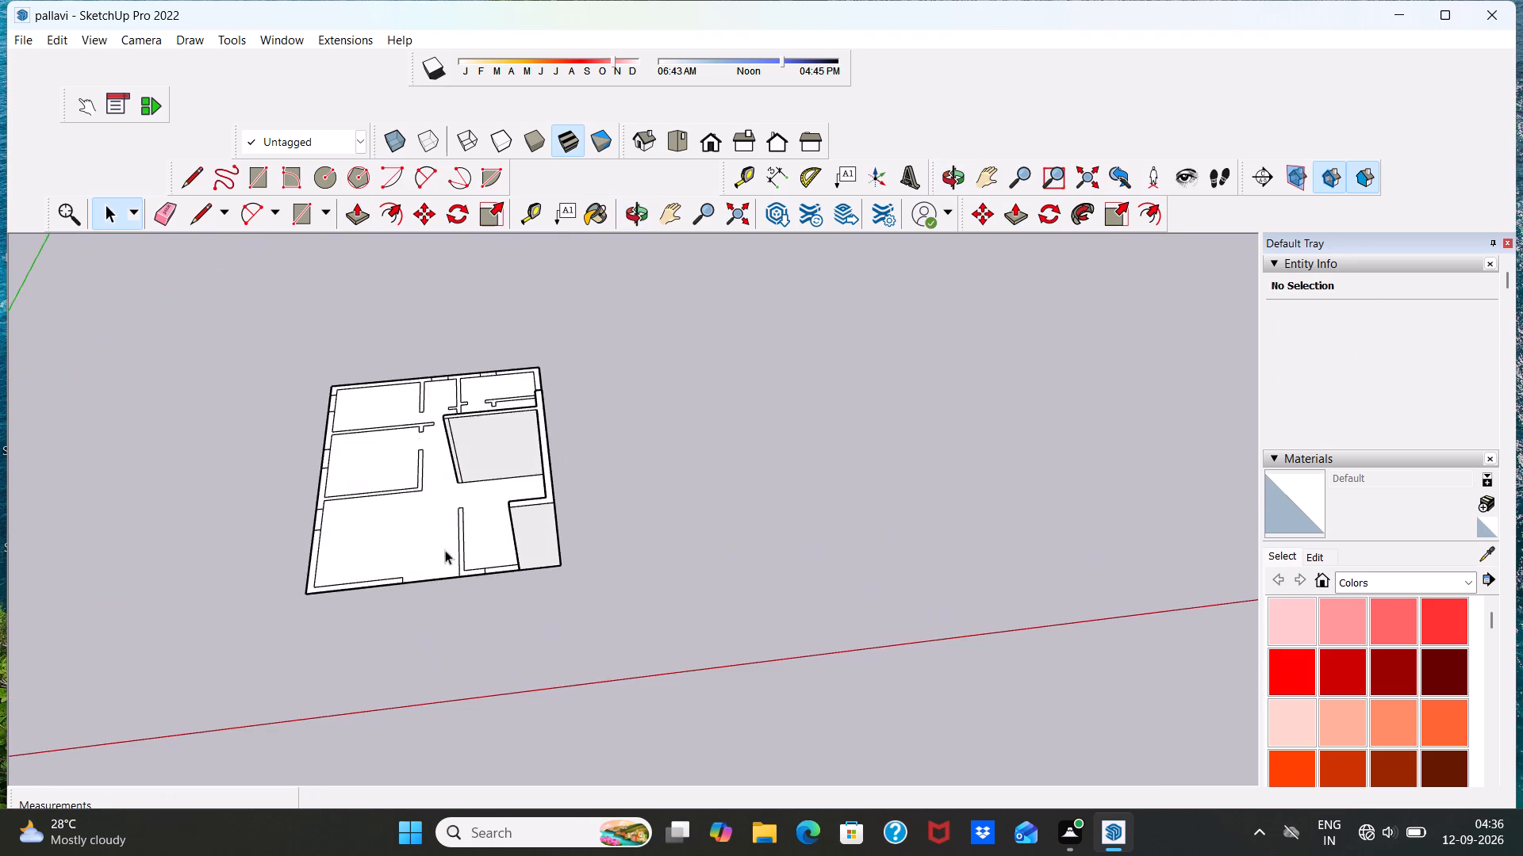
scroll(452, 468, up, 10)
scroll(455, 459, down, 10)
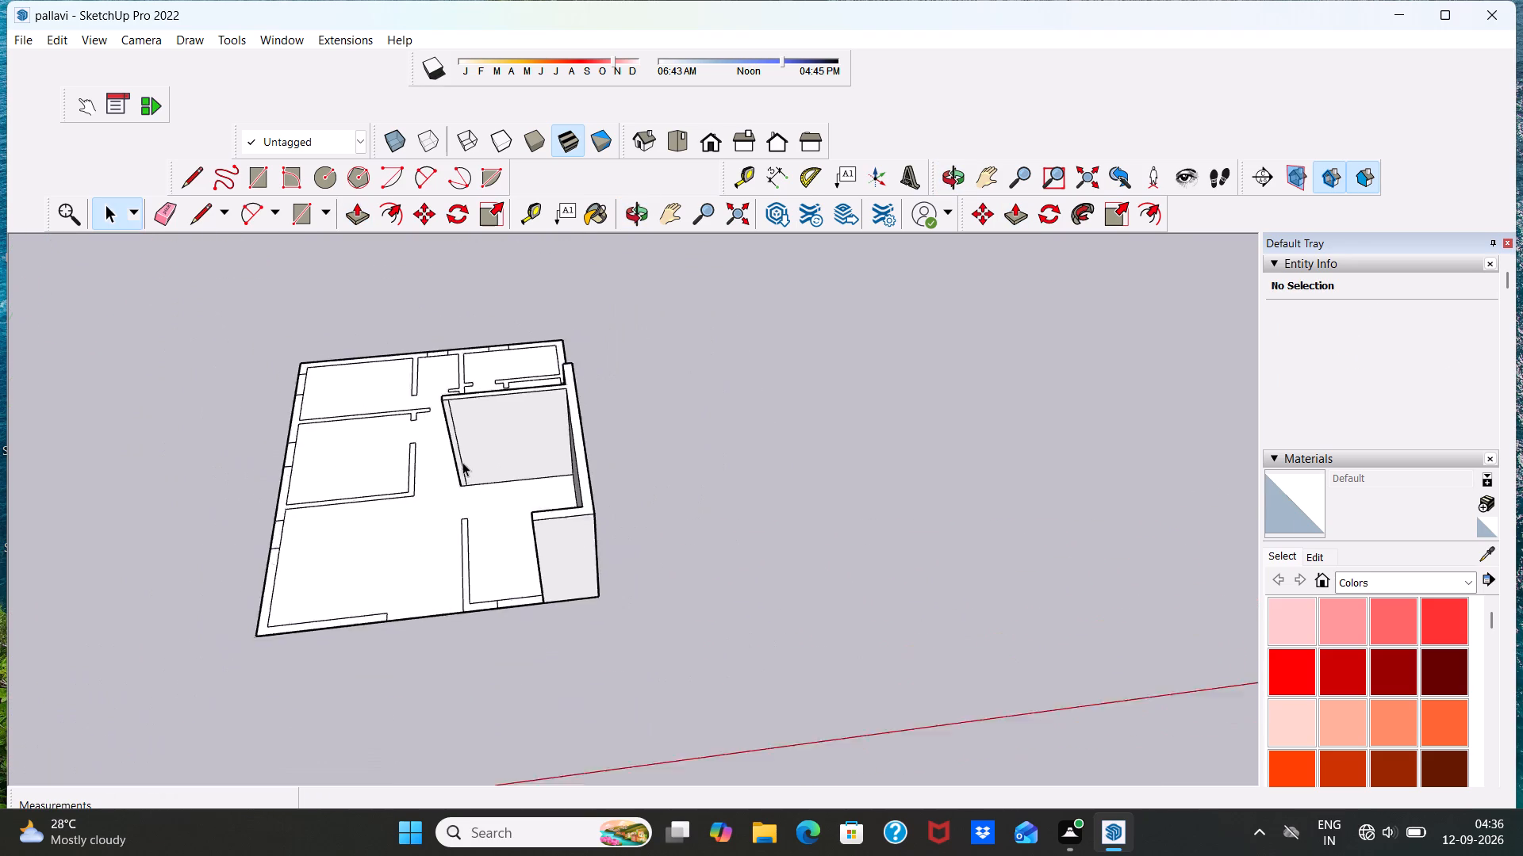
scroll(462, 462, down, 2)
scroll(464, 463, up, 1)
middle_drag(464, 463, 491, 615)
scroll(461, 486, up, 12)
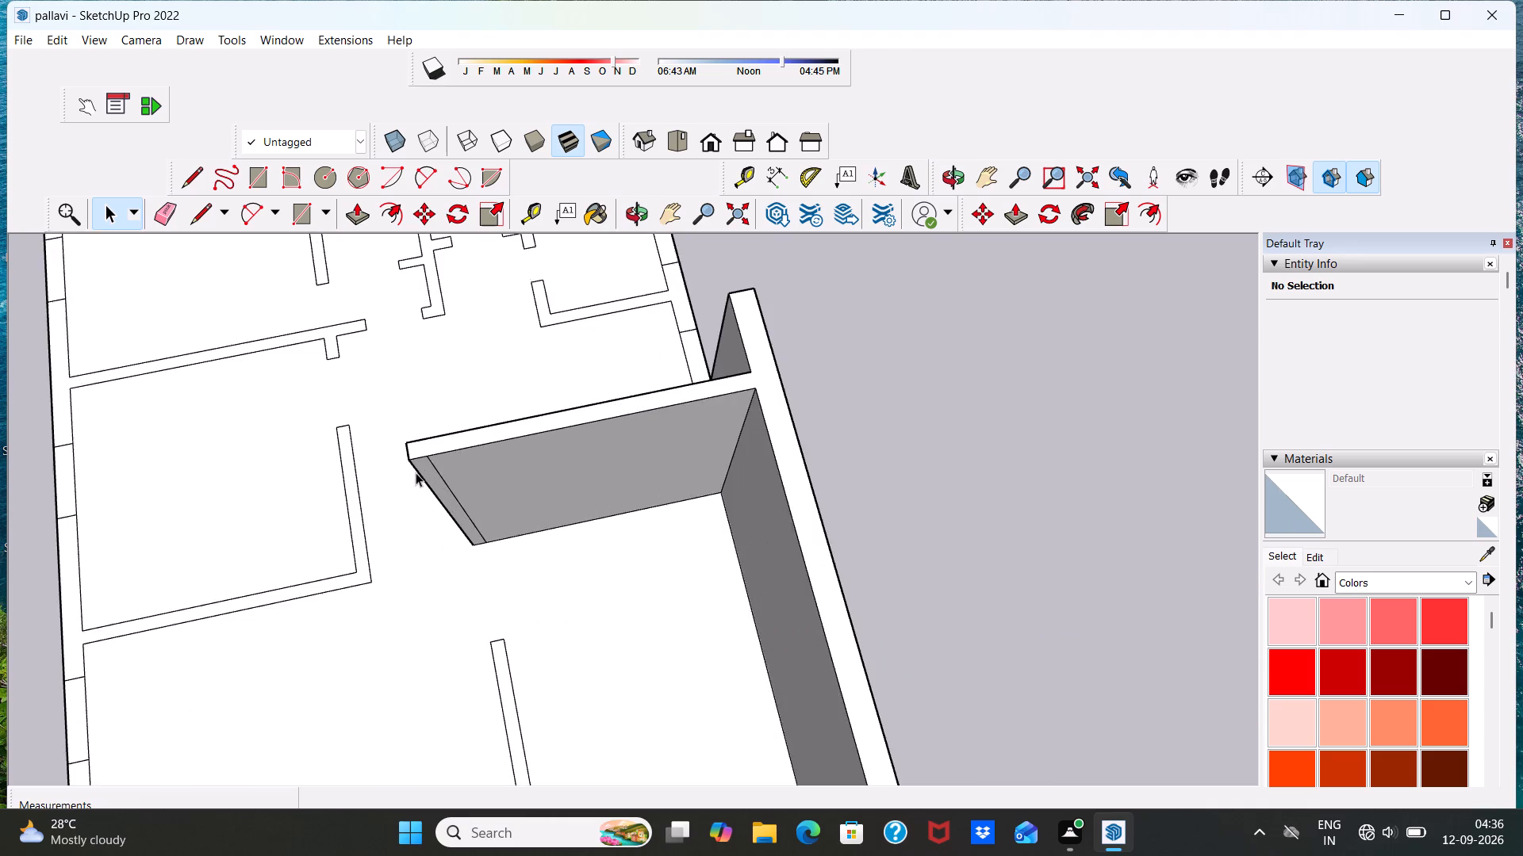
scroll(415, 472, down, 10)
scroll(337, 369, up, 4)
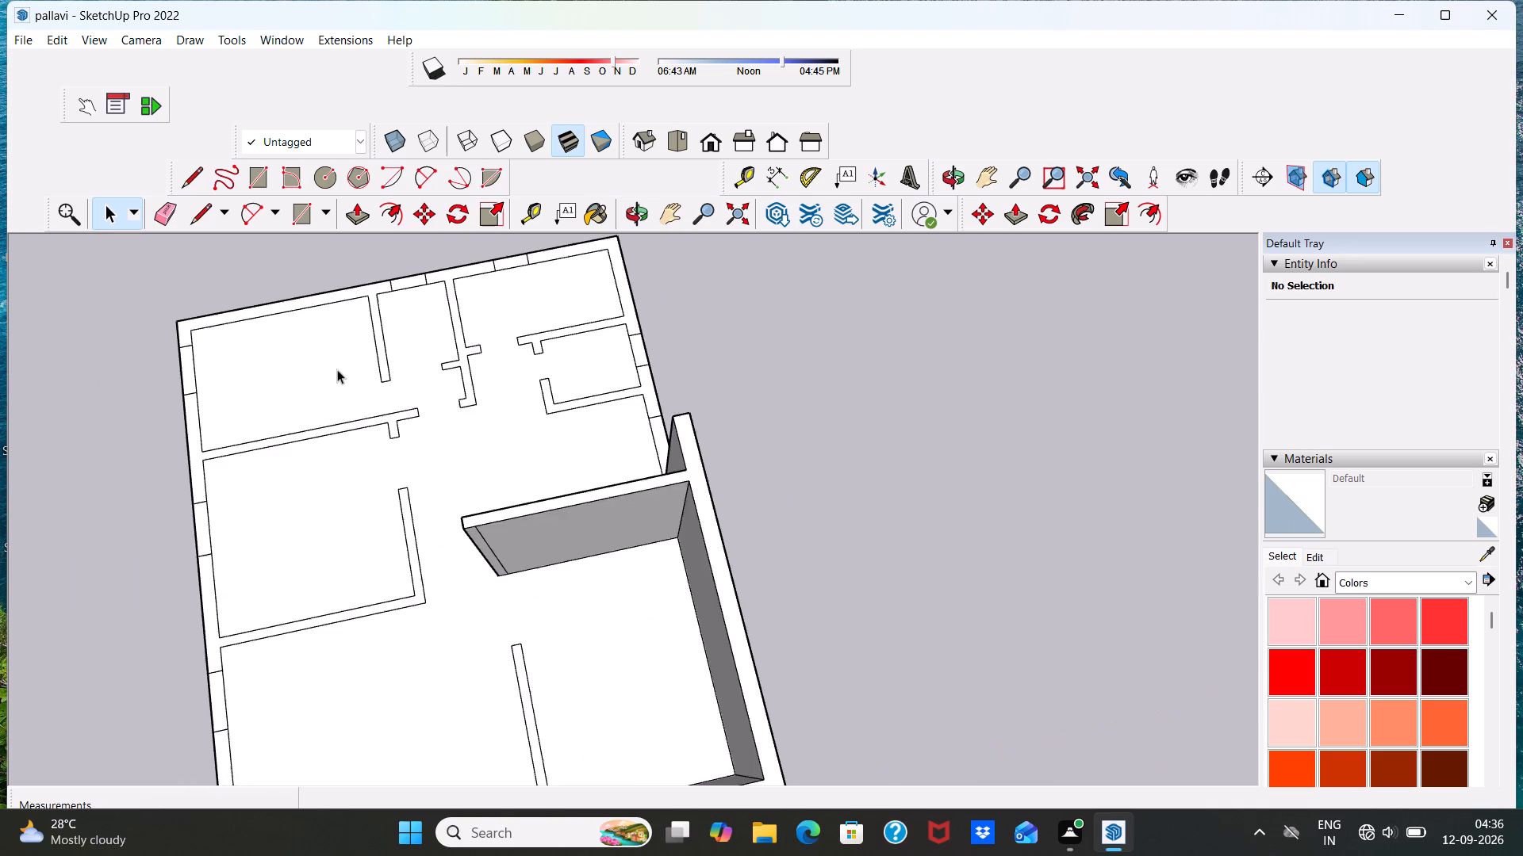
scroll(337, 369, down, 6)
middle_drag(330, 514, 368, 405)
scroll(340, 476, down, 1)
middle_drag(286, 487, 427, 499)
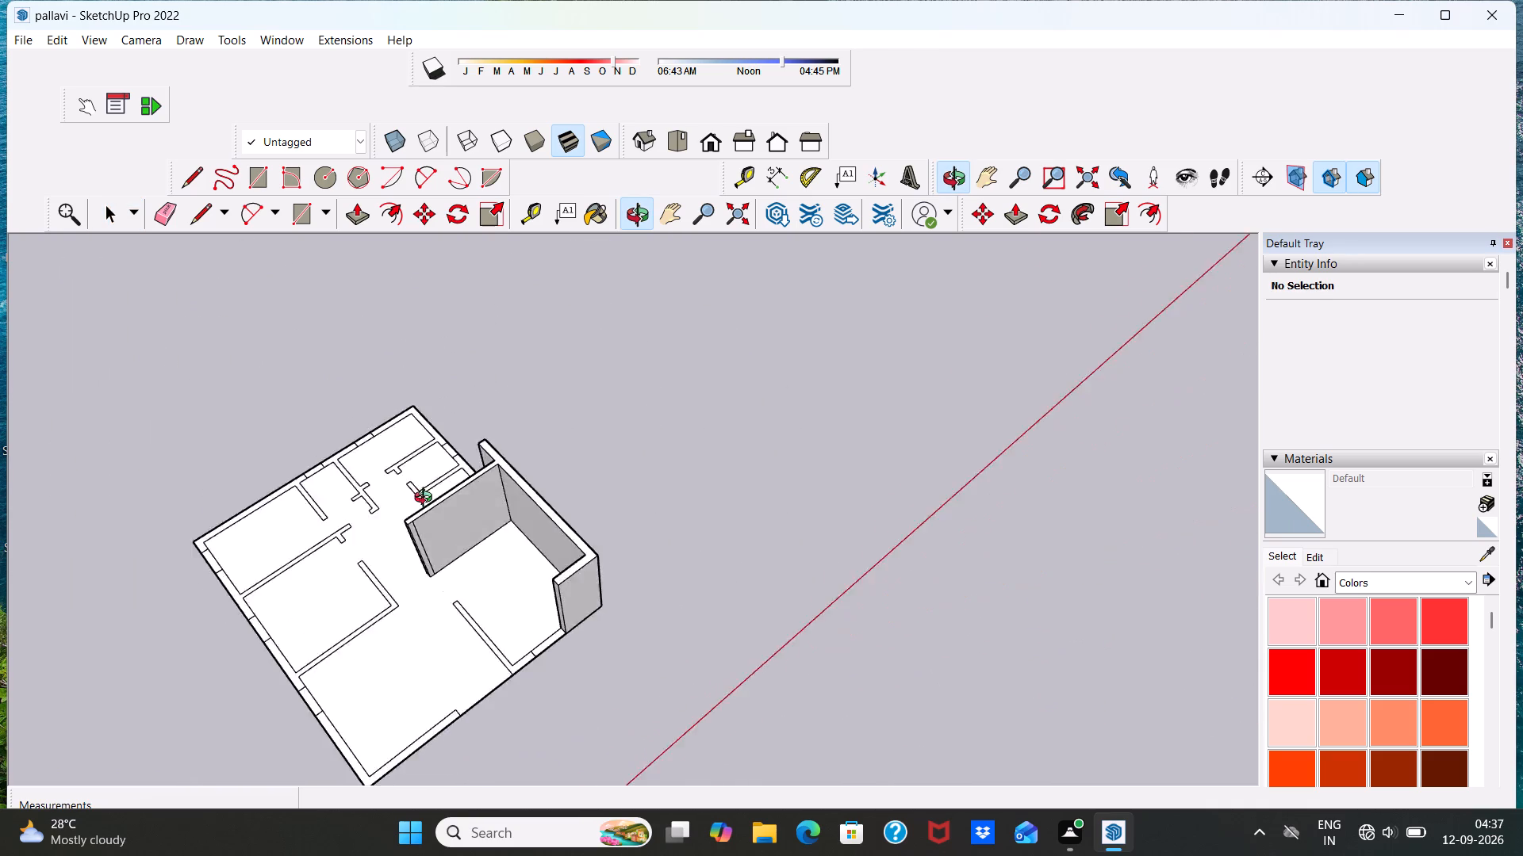
middle_drag(427, 499, 616, 455)
scroll(520, 468, down, 4)
scroll(524, 443, up, 2)
scroll(516, 441, down, 9)
scroll(342, 684, up, 9)
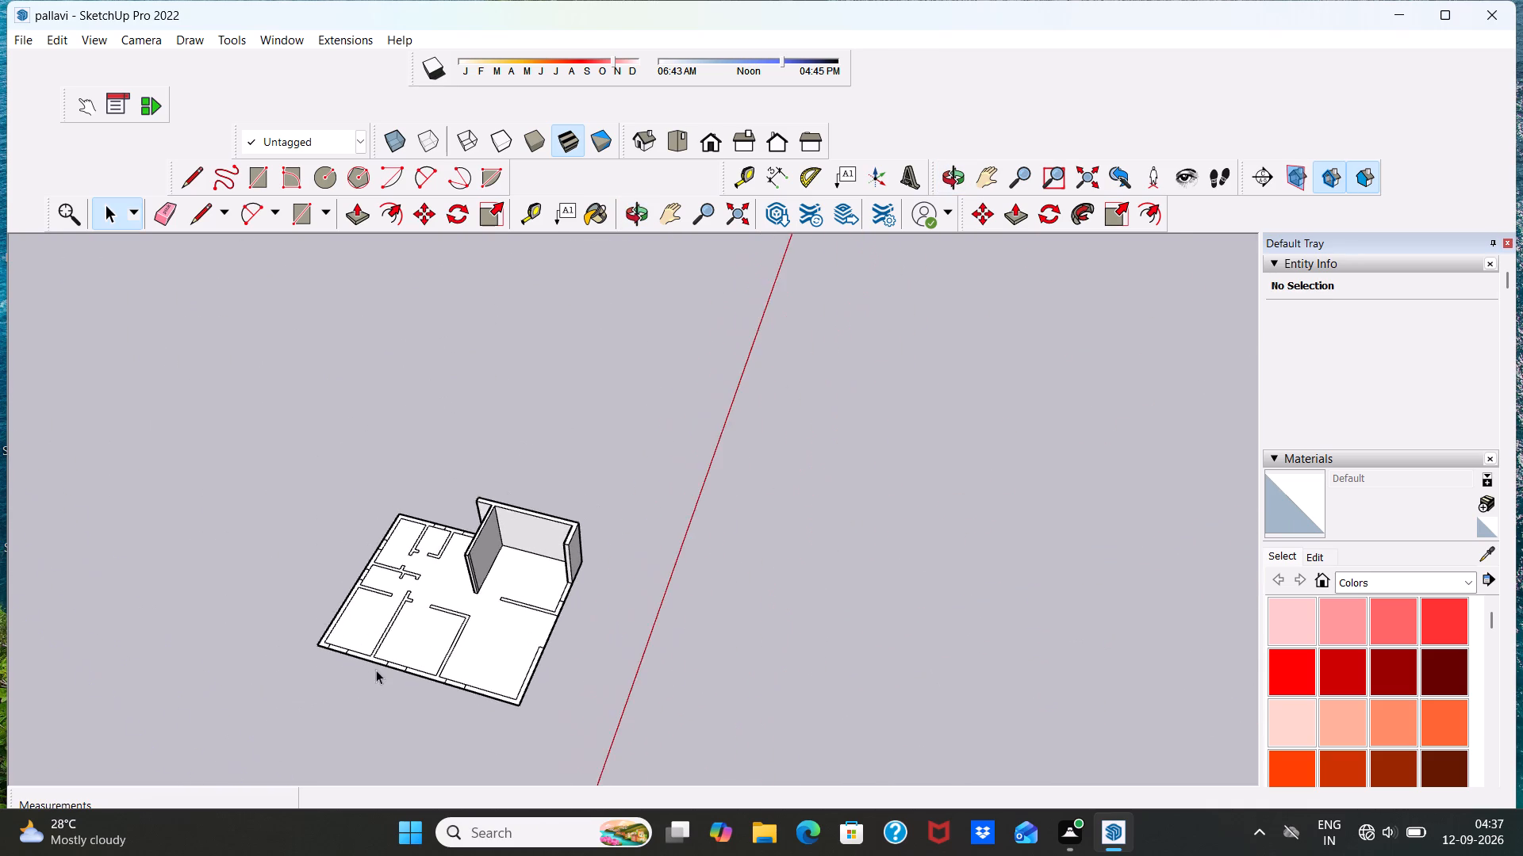
Push/Pull the plan's upper-right corner wall section, including its attached interior wall and stub, up 10'.
scroll(376, 670, up, 7)
middle_drag(336, 632, 490, 606)
scroll(343, 697, up, 2)
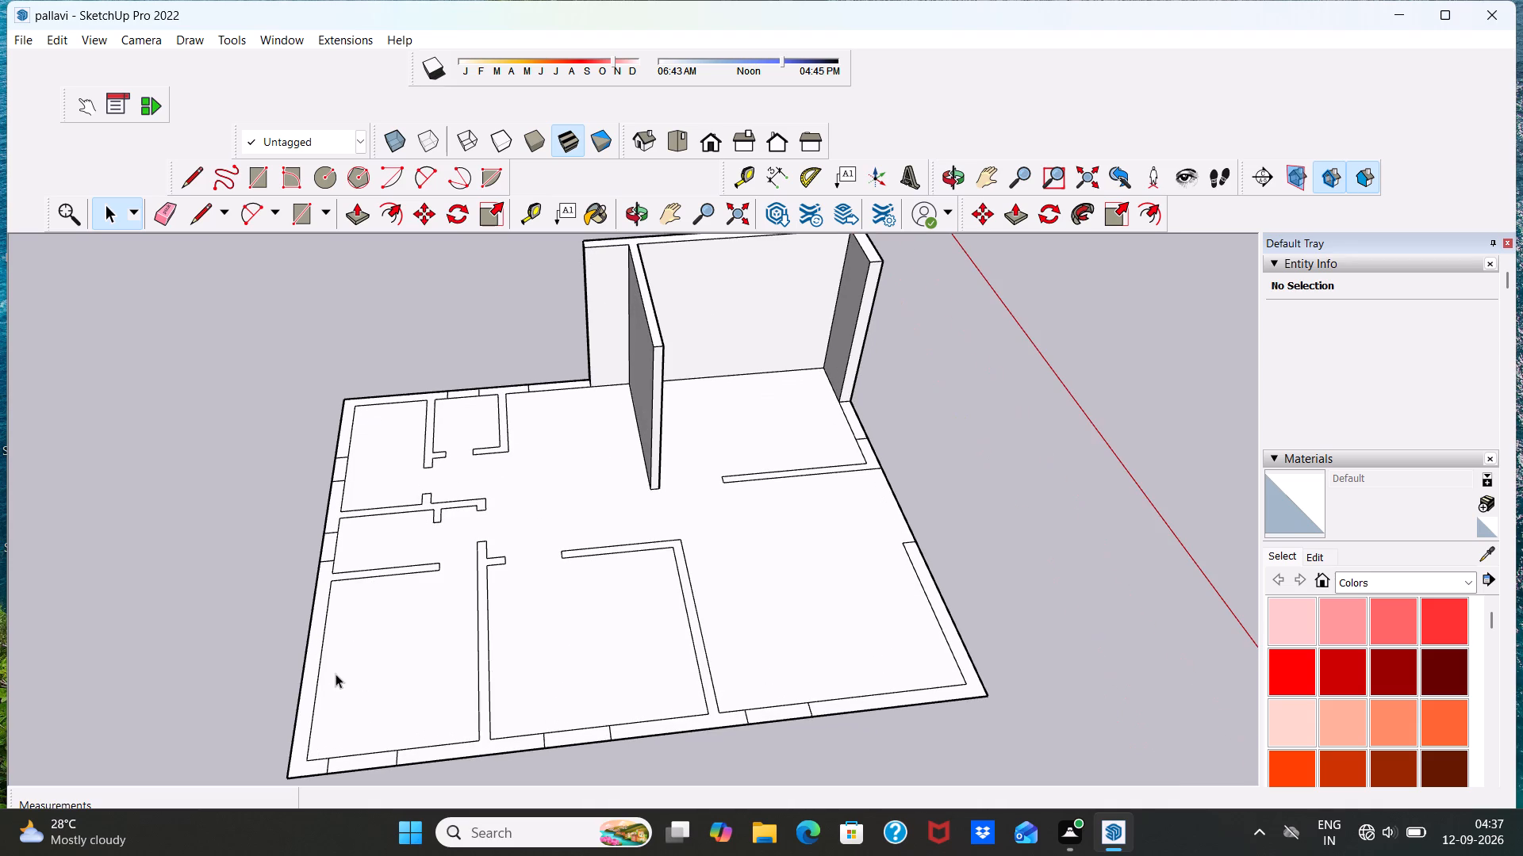
scroll(406, 394, up, 5)
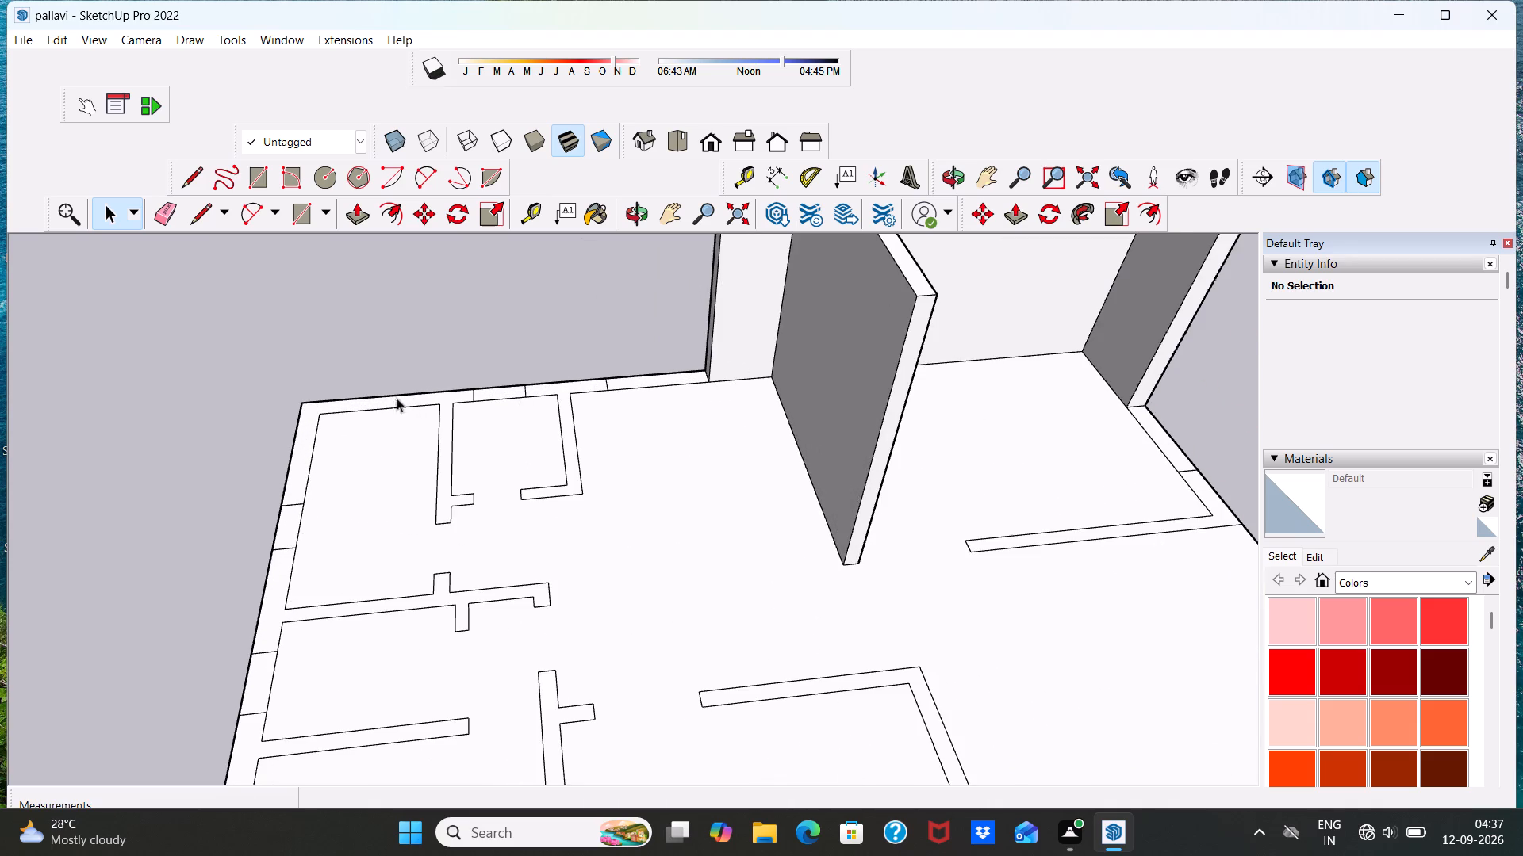
scroll(365, 453, up, 1)
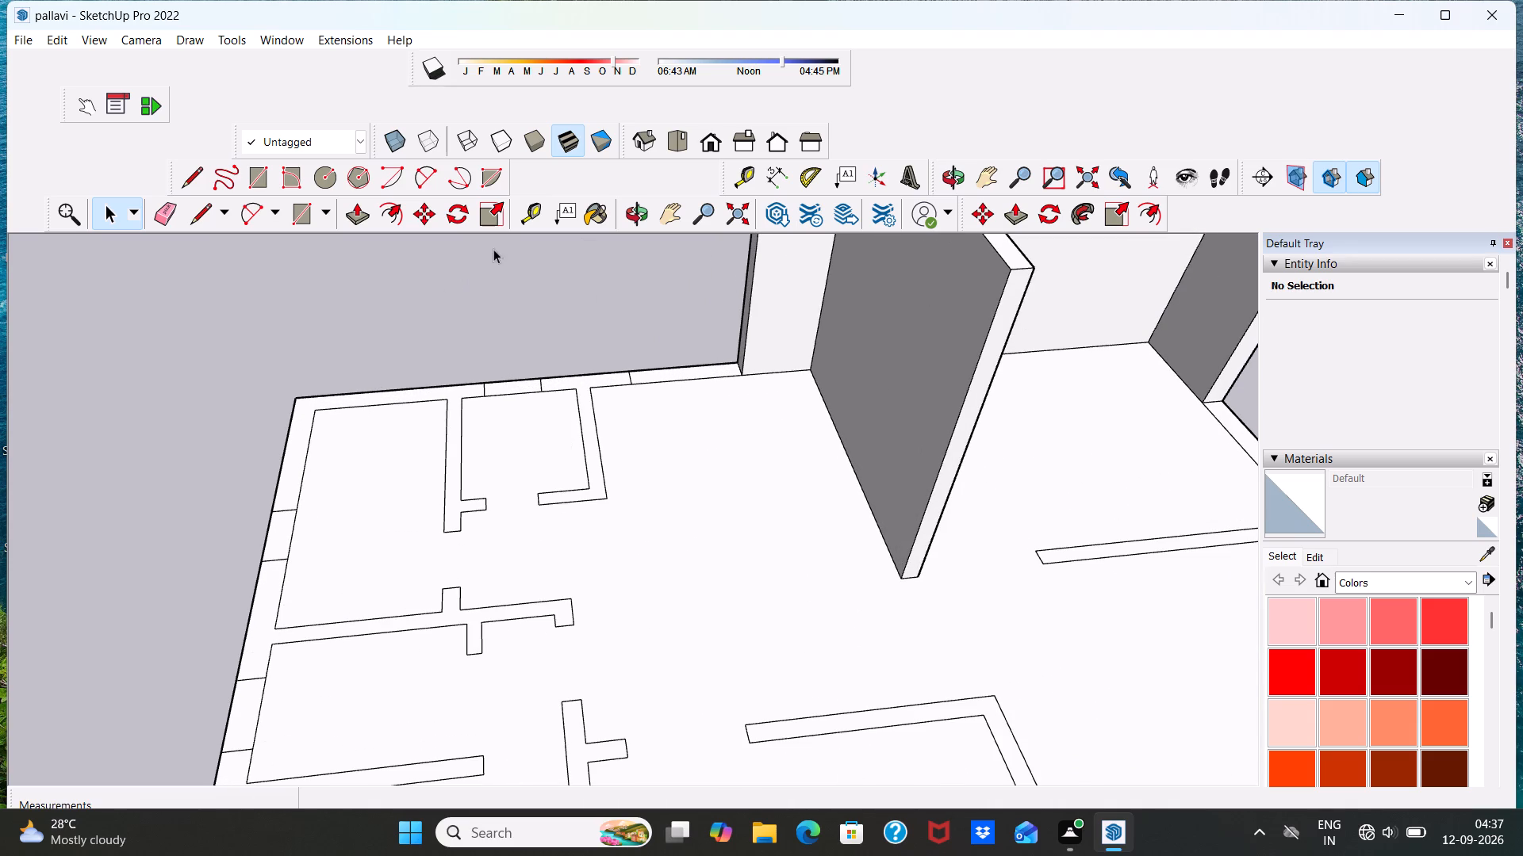
click(364, 217)
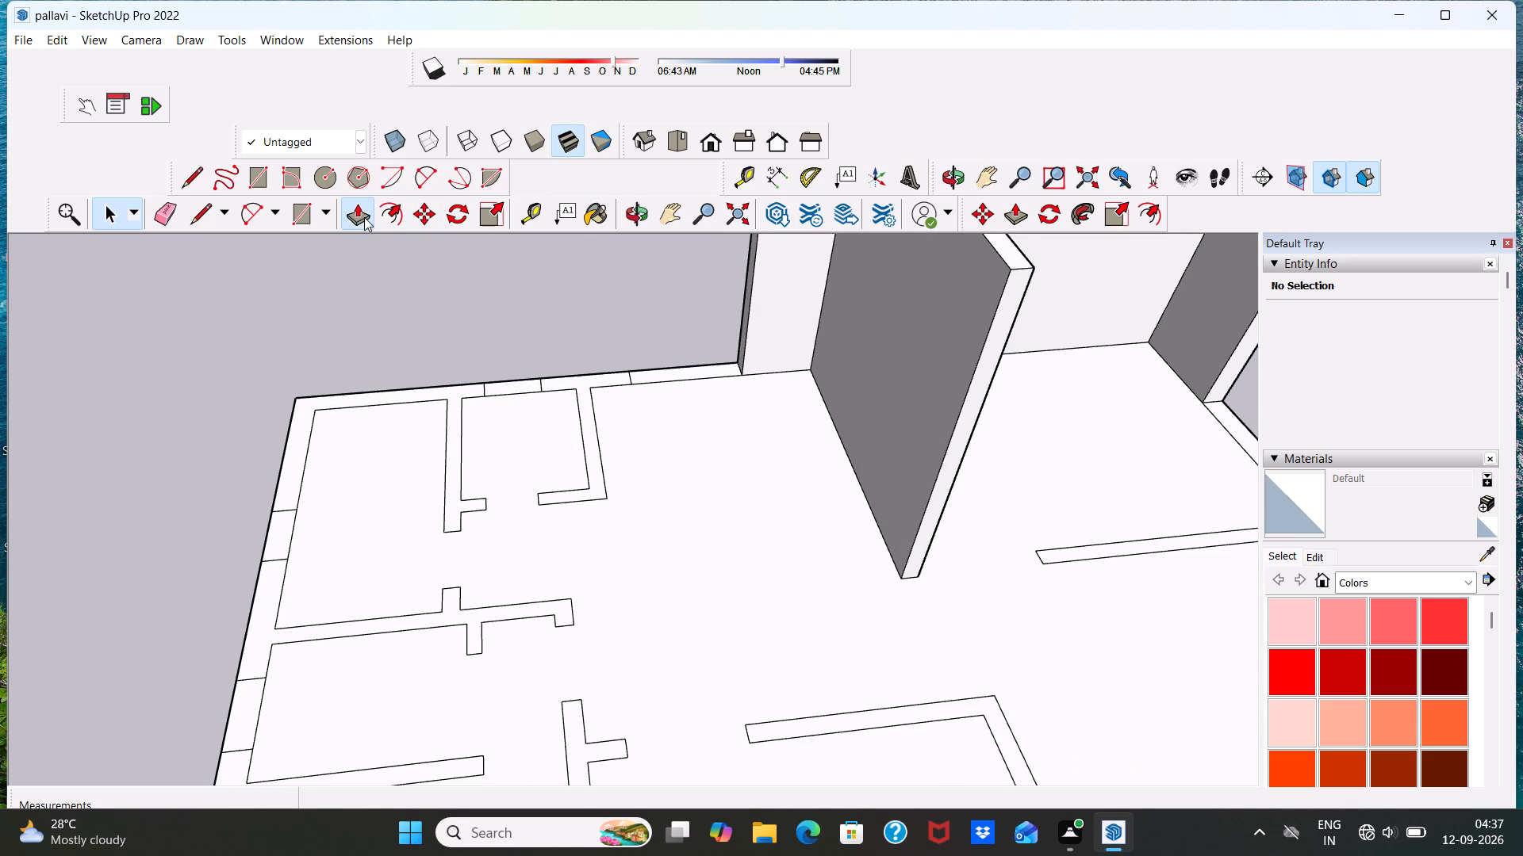
click(292, 452)
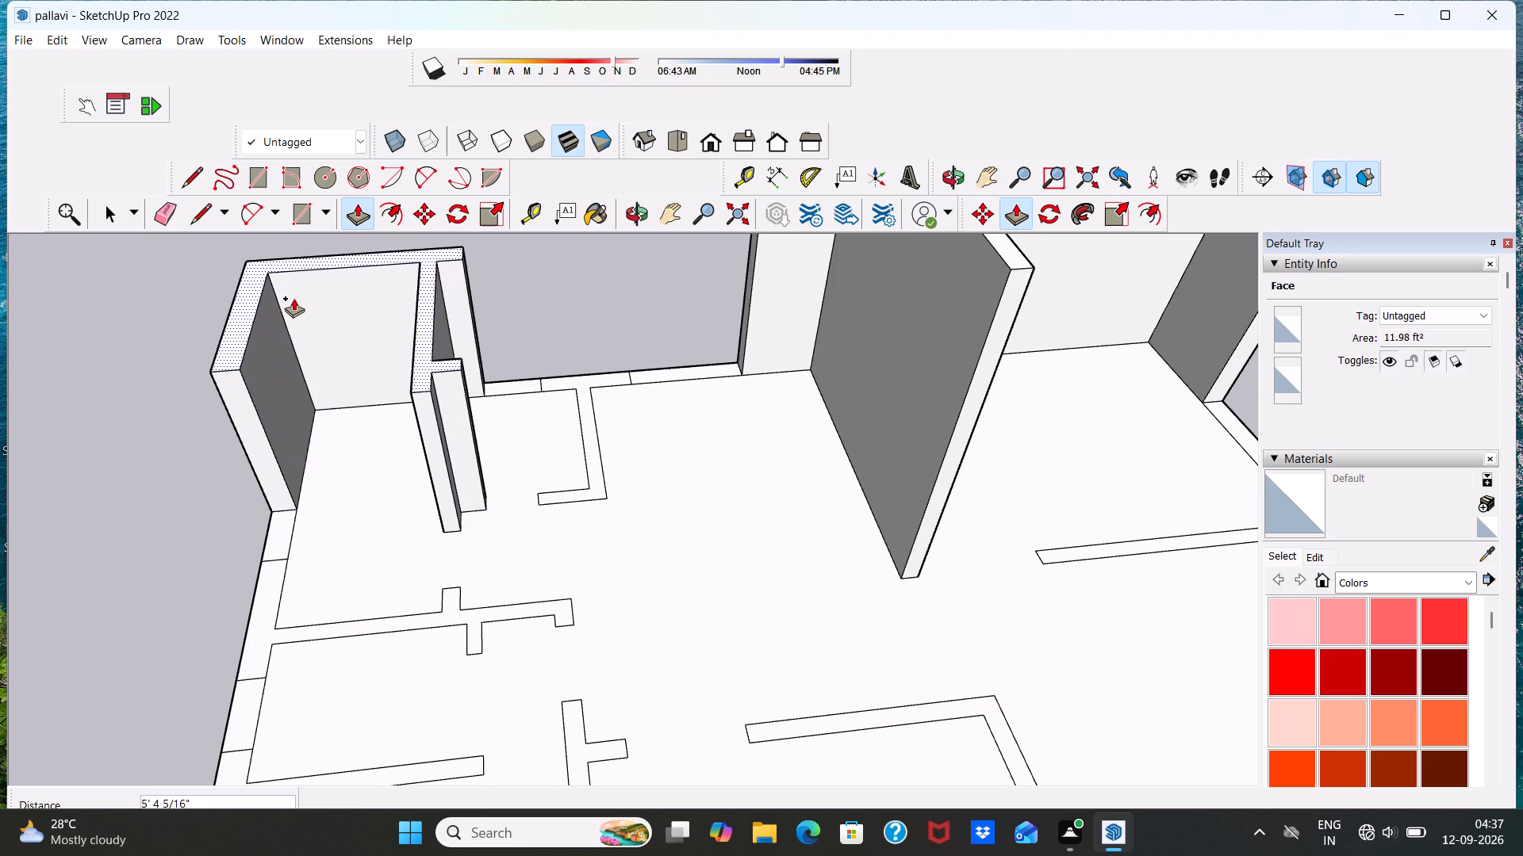
text(10')
key(Return)
scroll(318, 319, down, 8)
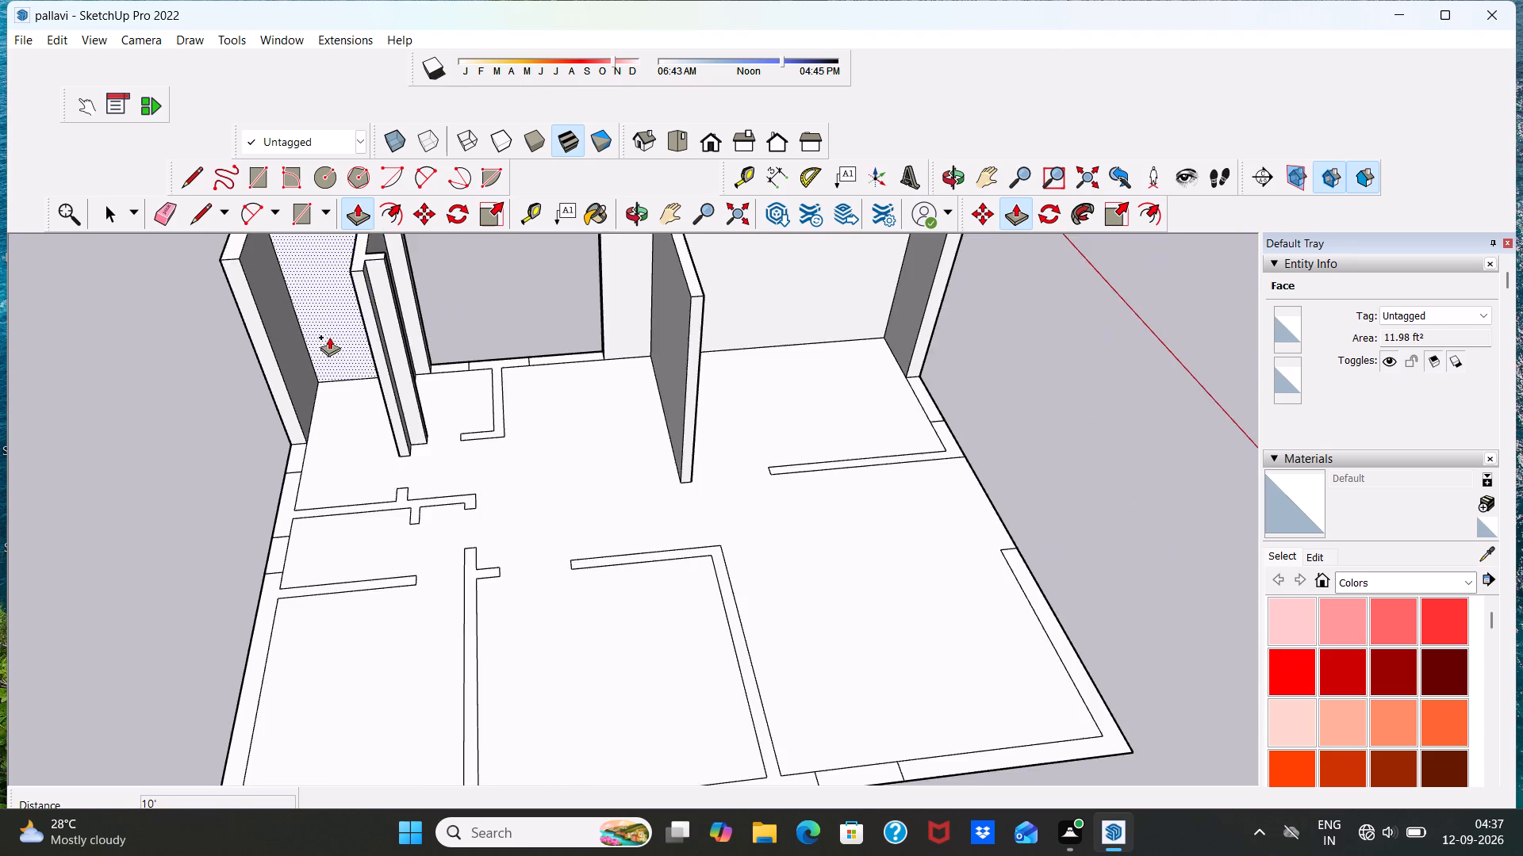
Push/Pull the far outer wall section between the openings, including its attached L-shaped interior wall, up 10'.
scroll(329, 337, down, 8)
scroll(381, 309, up, 13)
scroll(435, 353, up, 7)
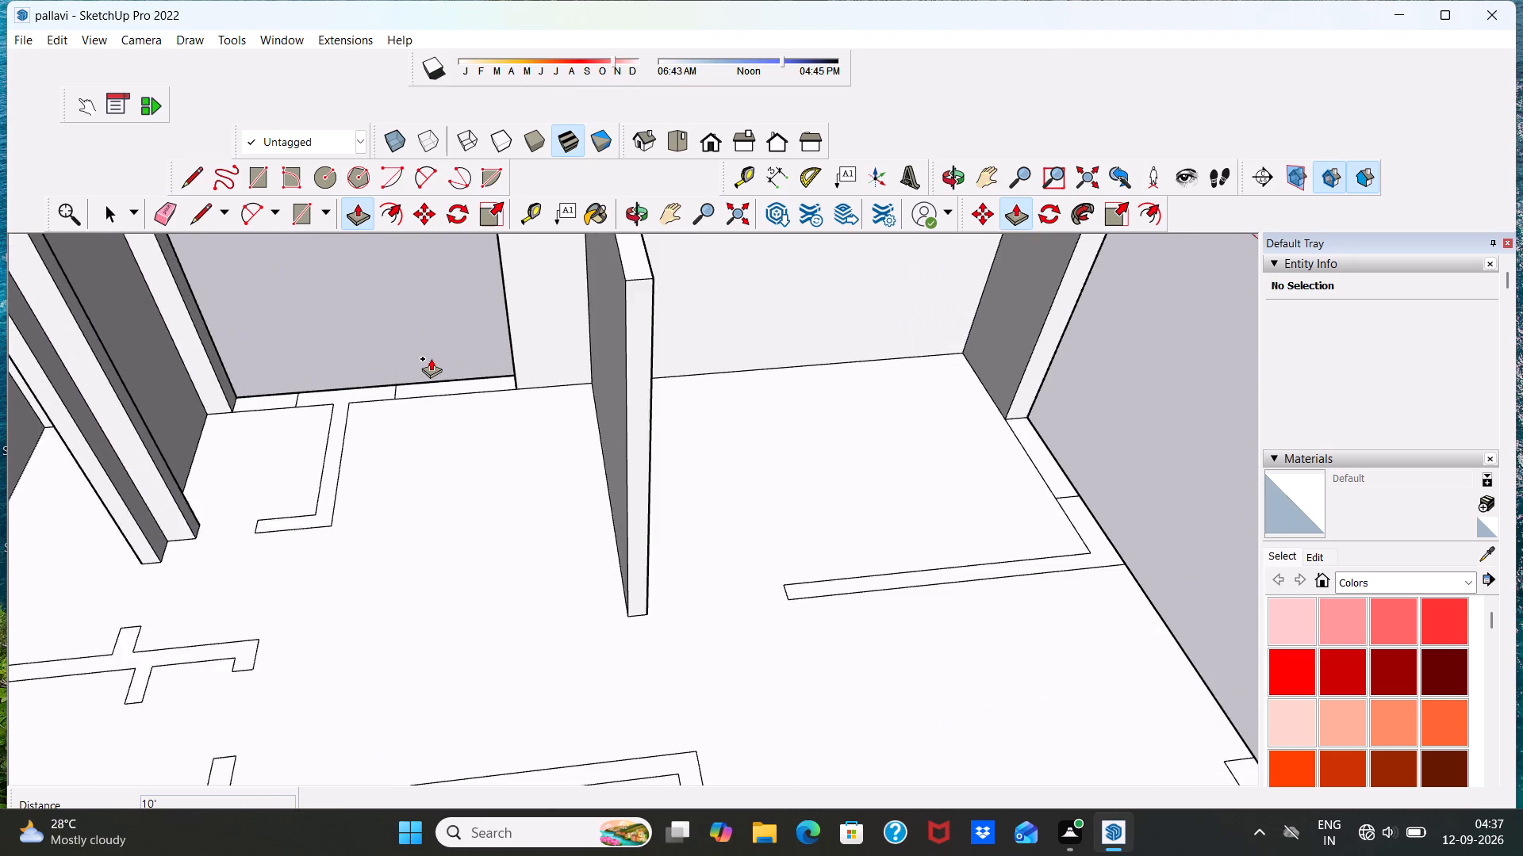
scroll(431, 358, up, 4)
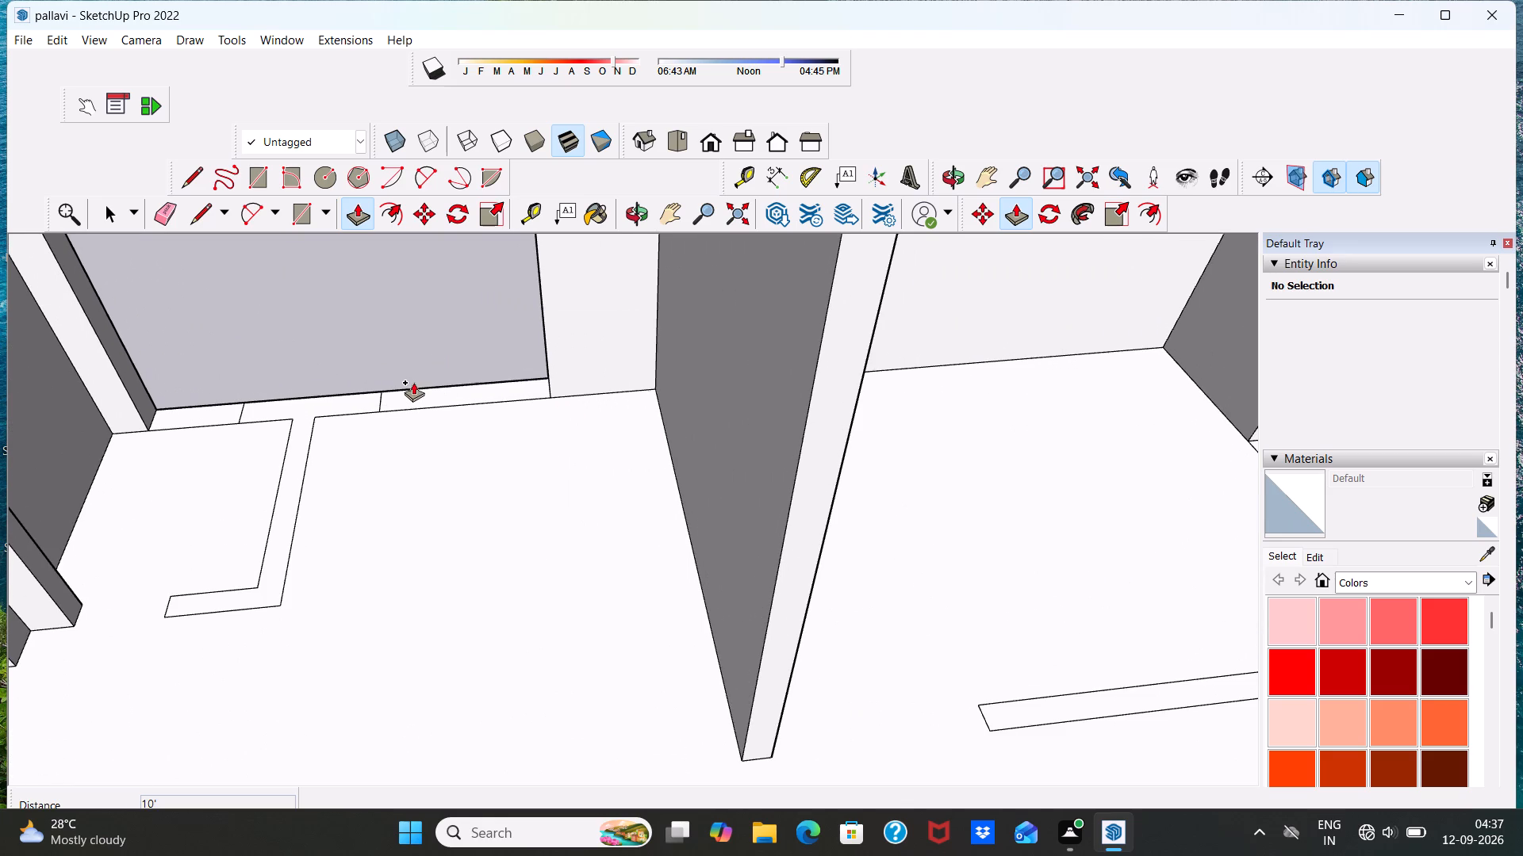
scroll(337, 385, up, 2)
click(340, 403)
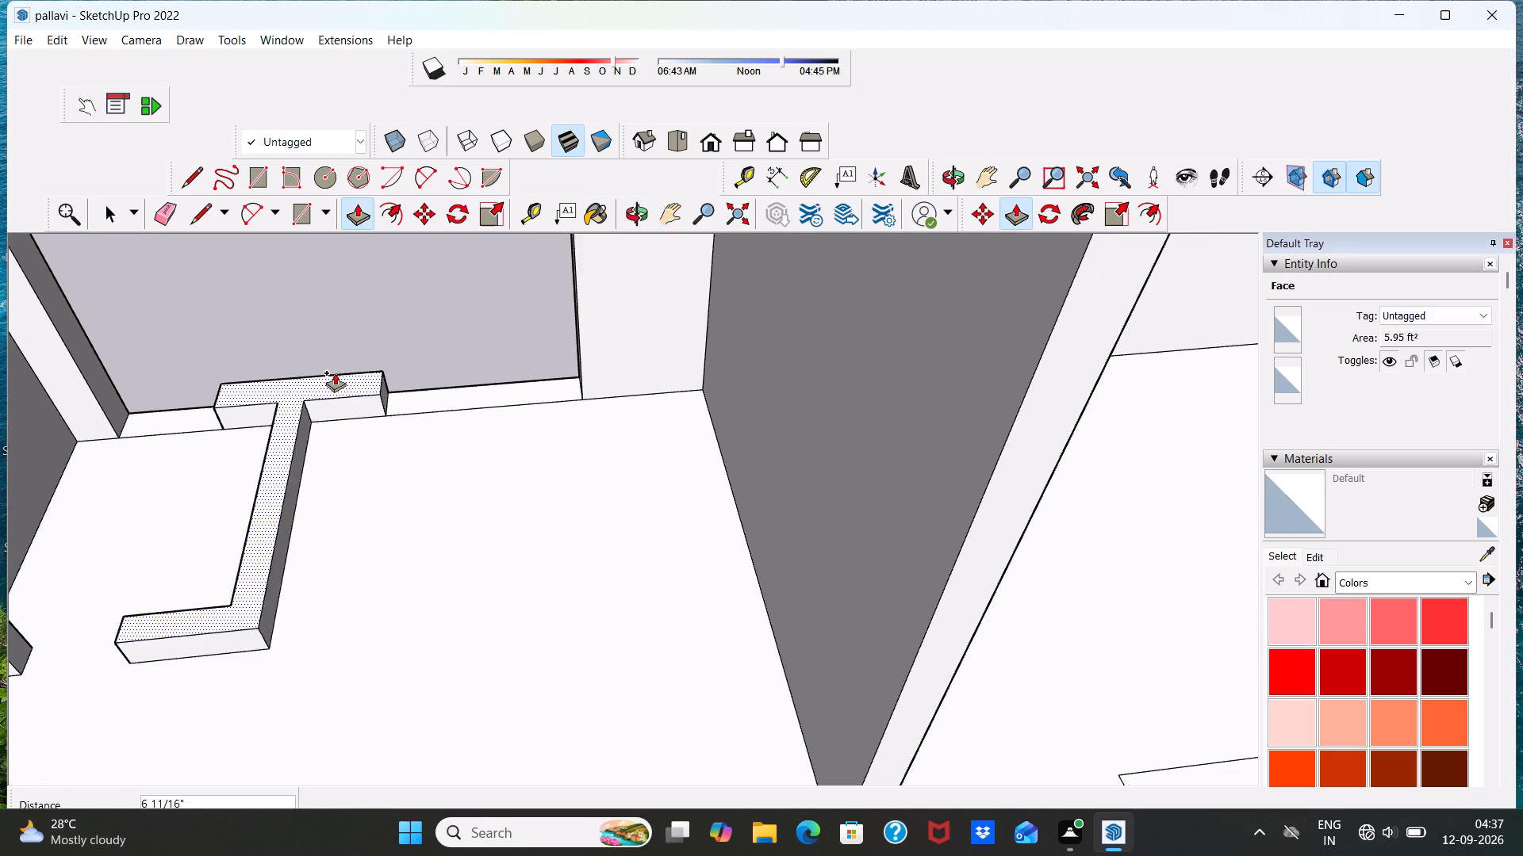
text(10')
key(Return)
scroll(317, 281, down, 20)
scroll(317, 281, down, 4)
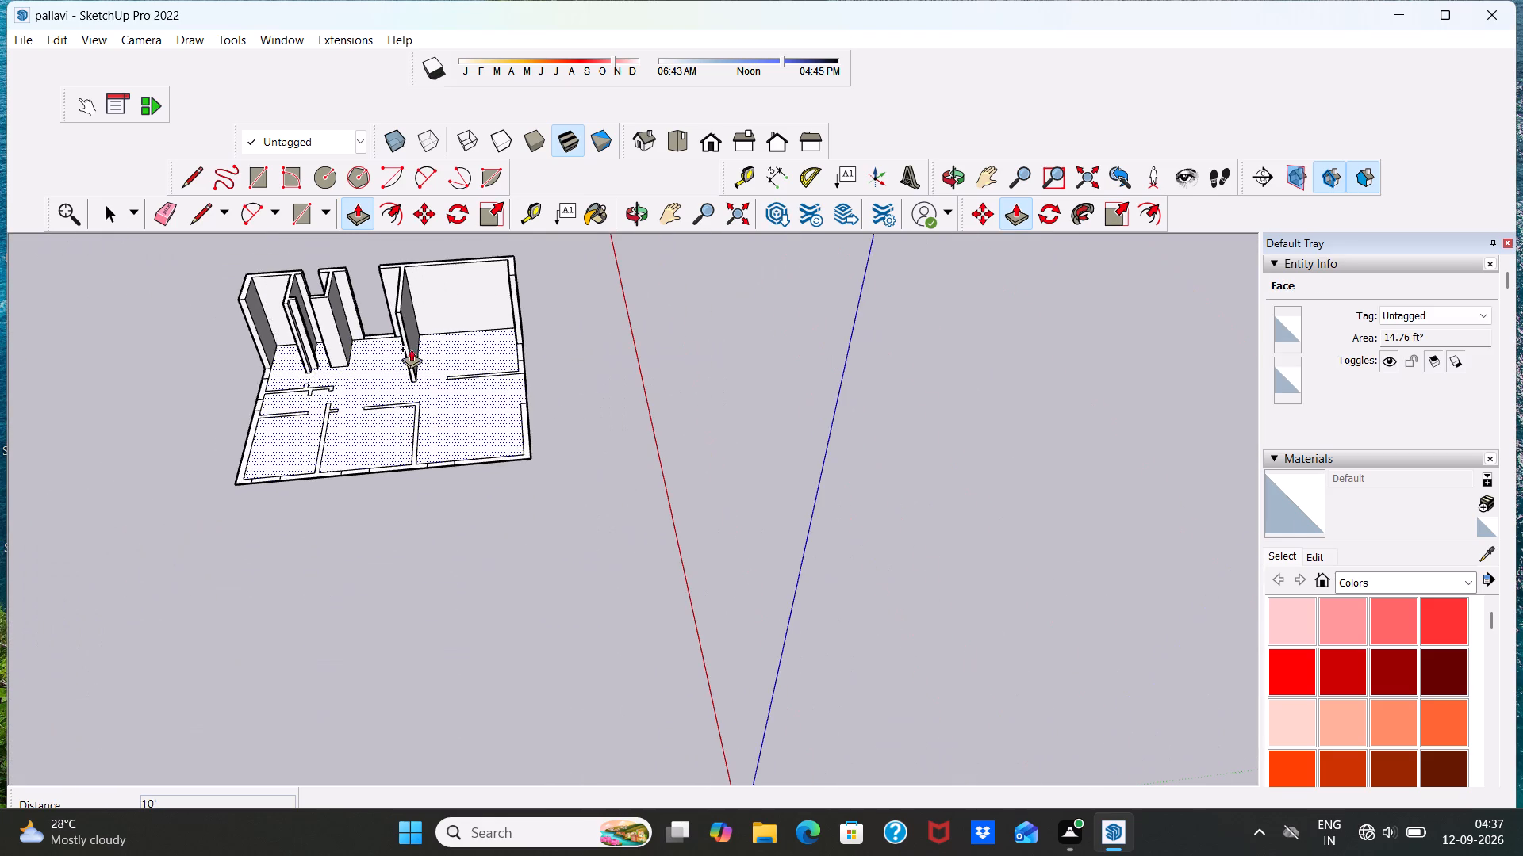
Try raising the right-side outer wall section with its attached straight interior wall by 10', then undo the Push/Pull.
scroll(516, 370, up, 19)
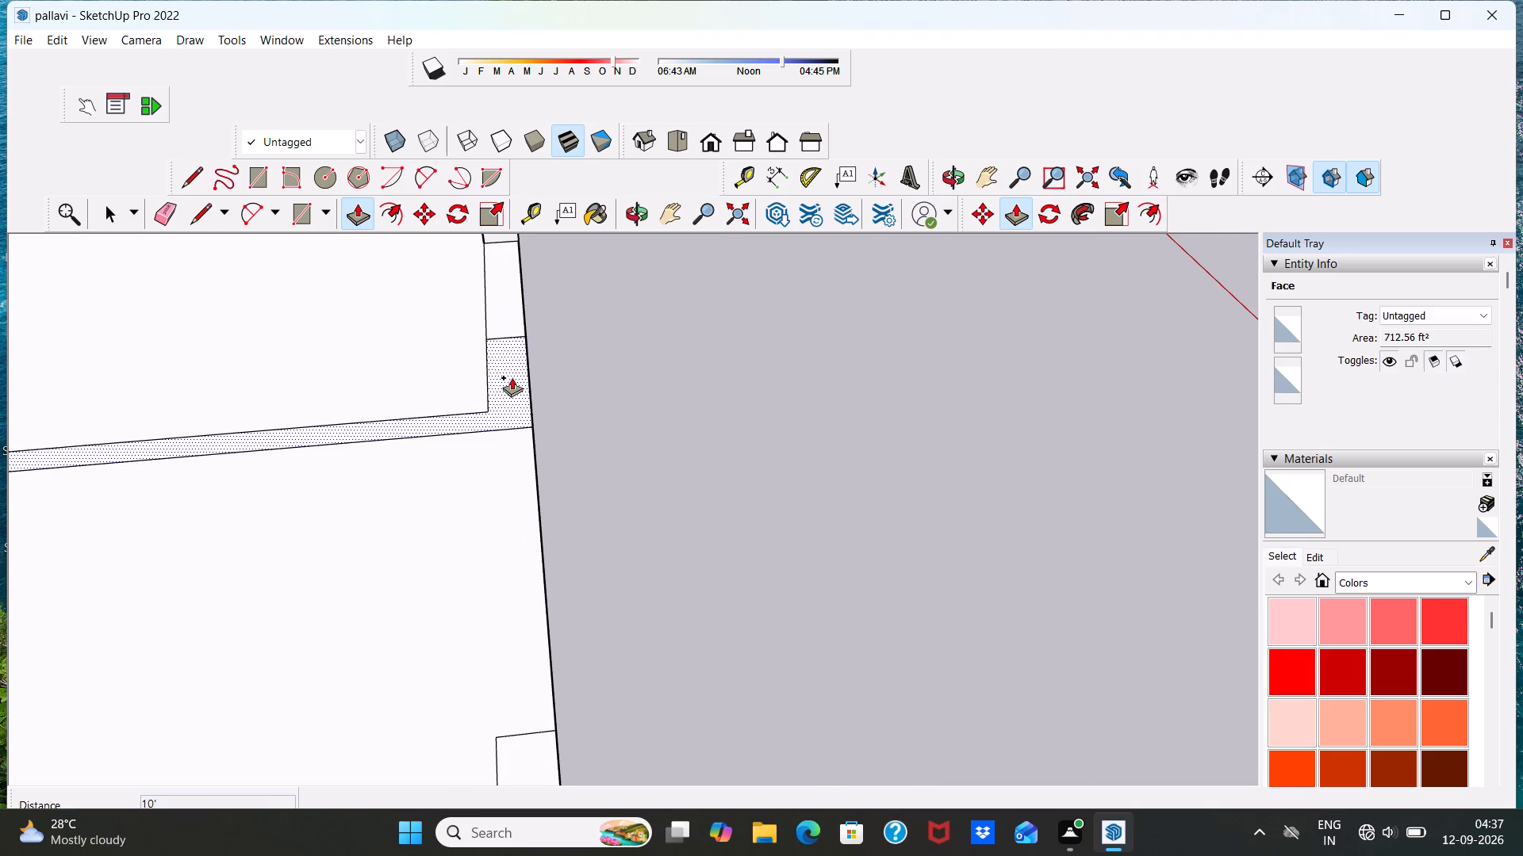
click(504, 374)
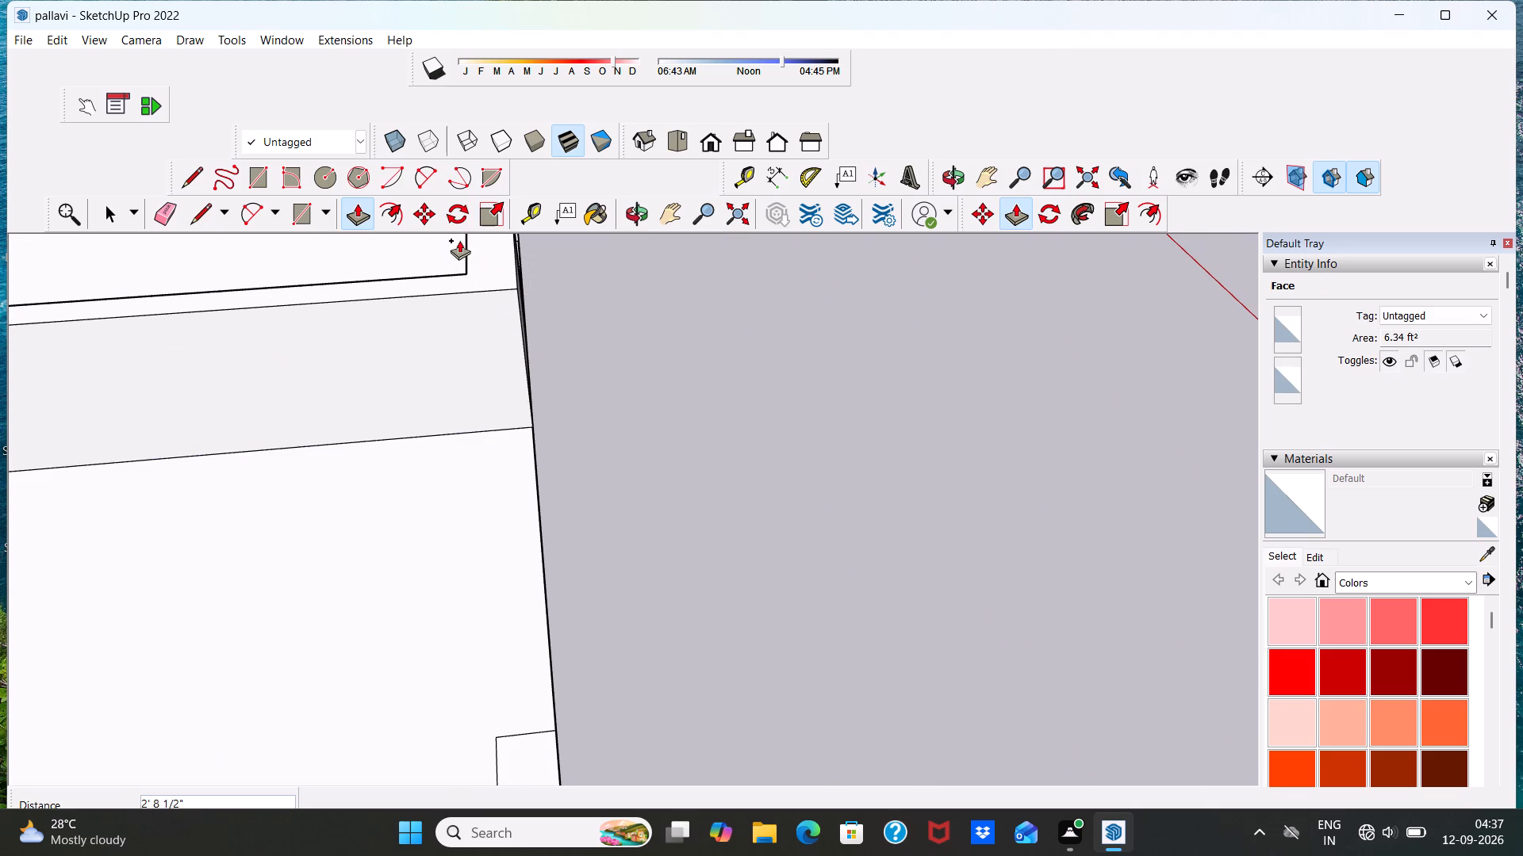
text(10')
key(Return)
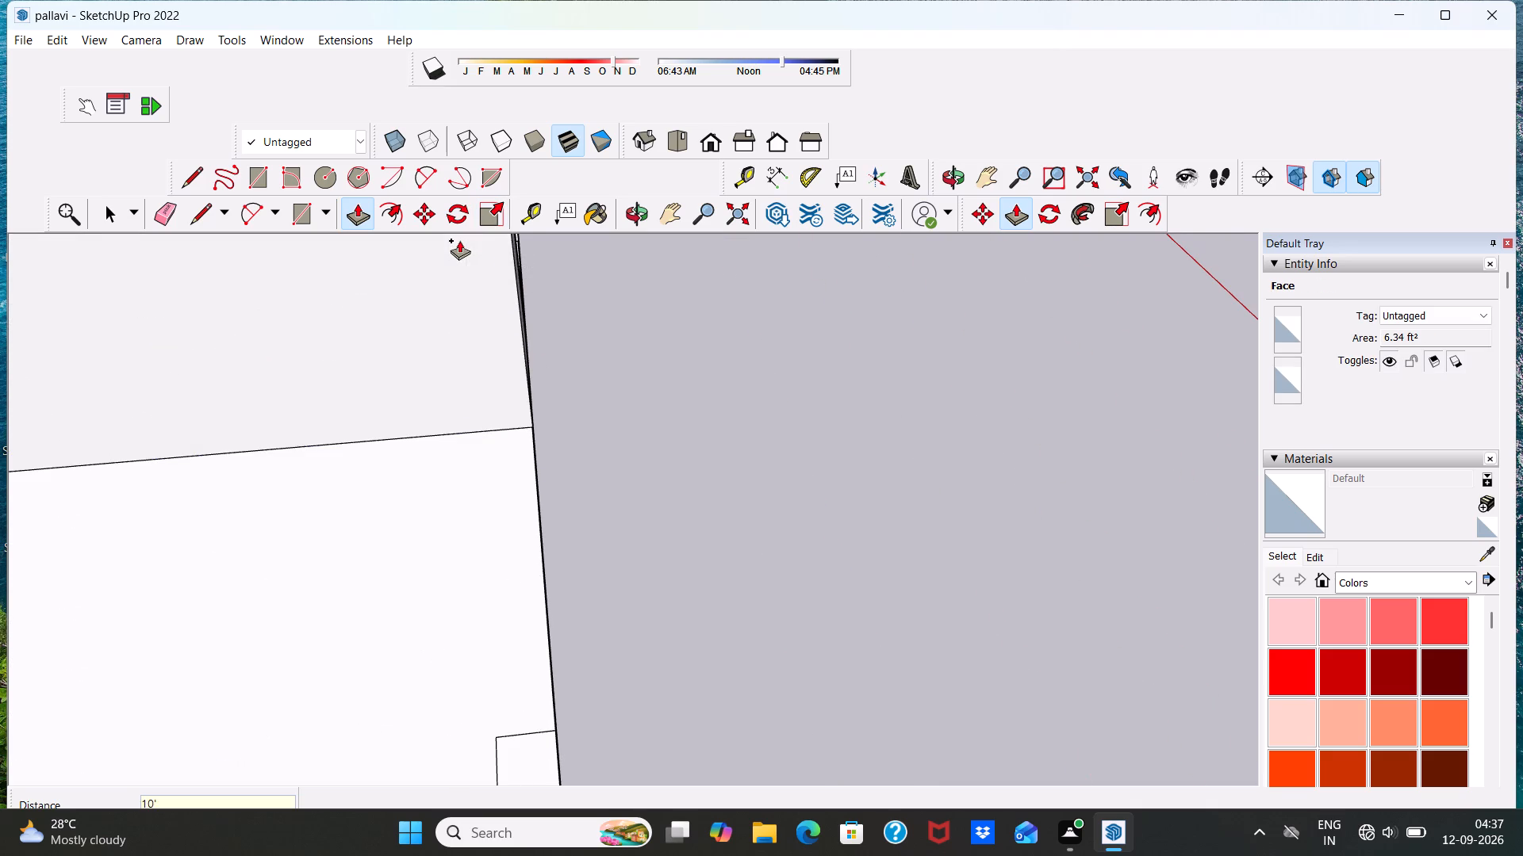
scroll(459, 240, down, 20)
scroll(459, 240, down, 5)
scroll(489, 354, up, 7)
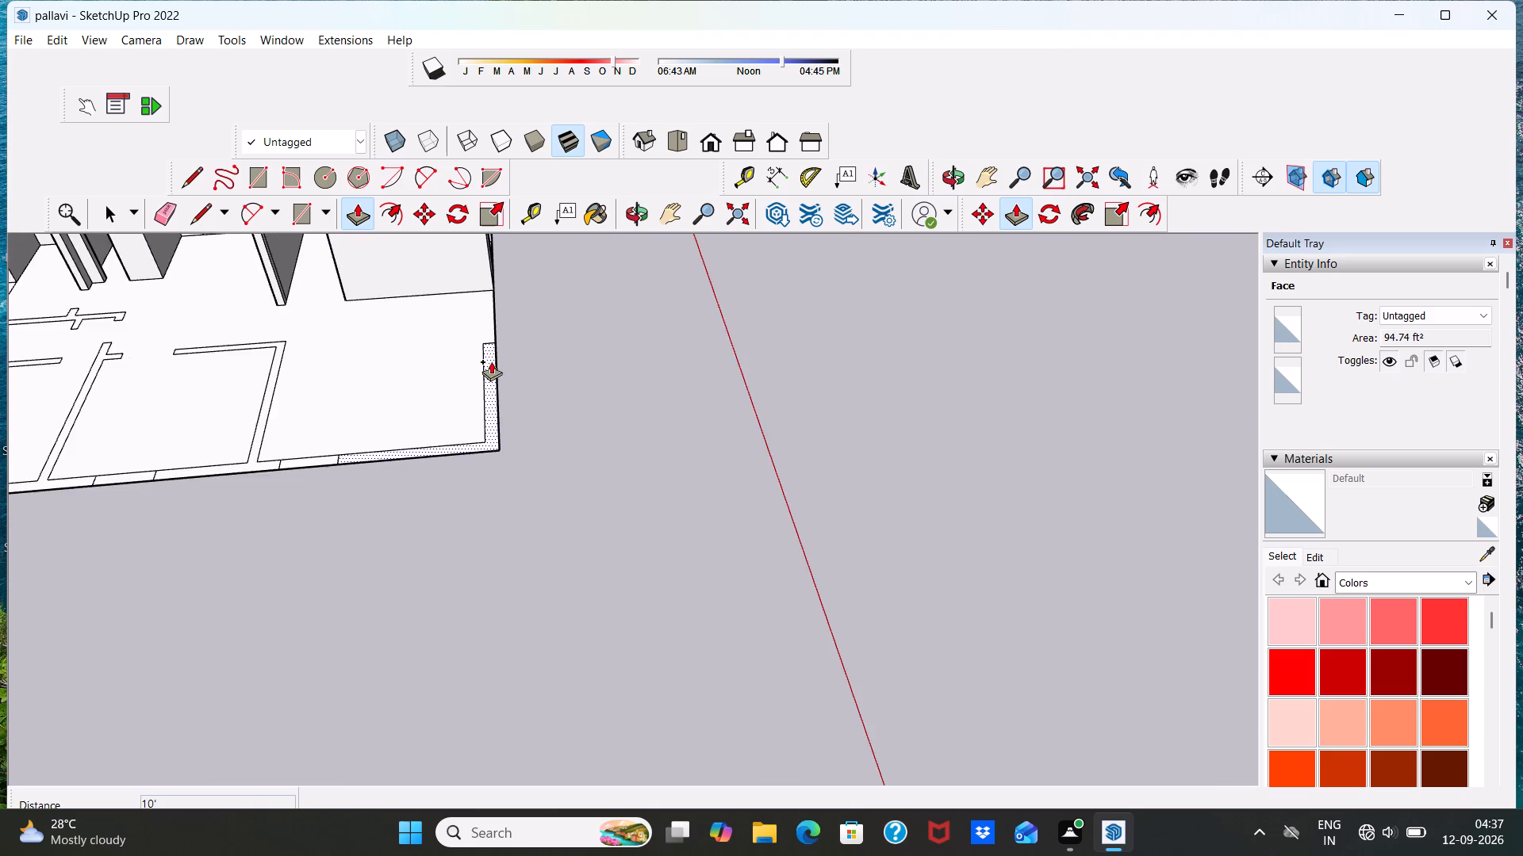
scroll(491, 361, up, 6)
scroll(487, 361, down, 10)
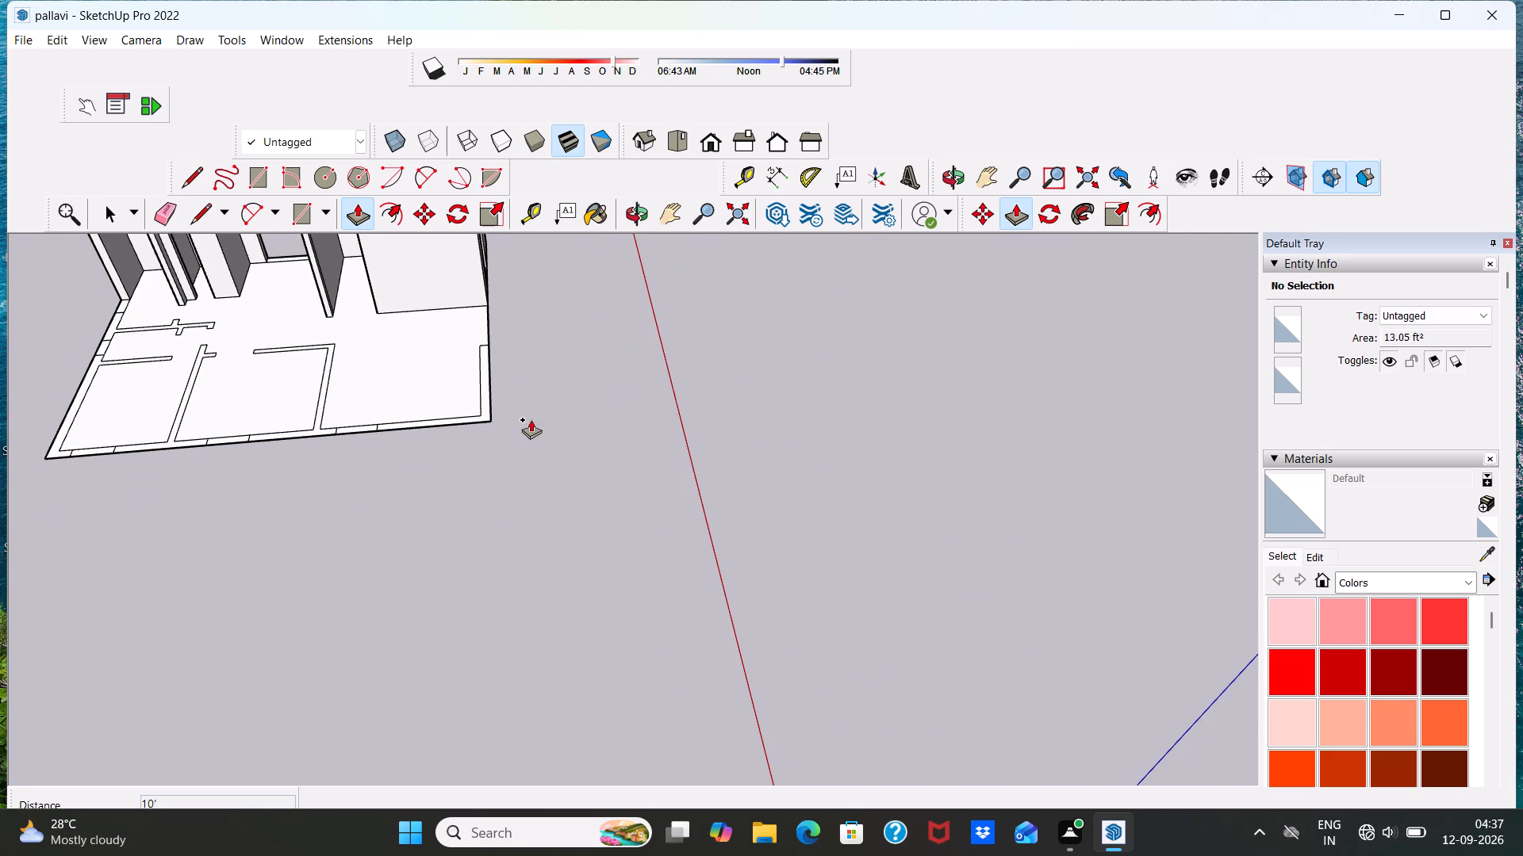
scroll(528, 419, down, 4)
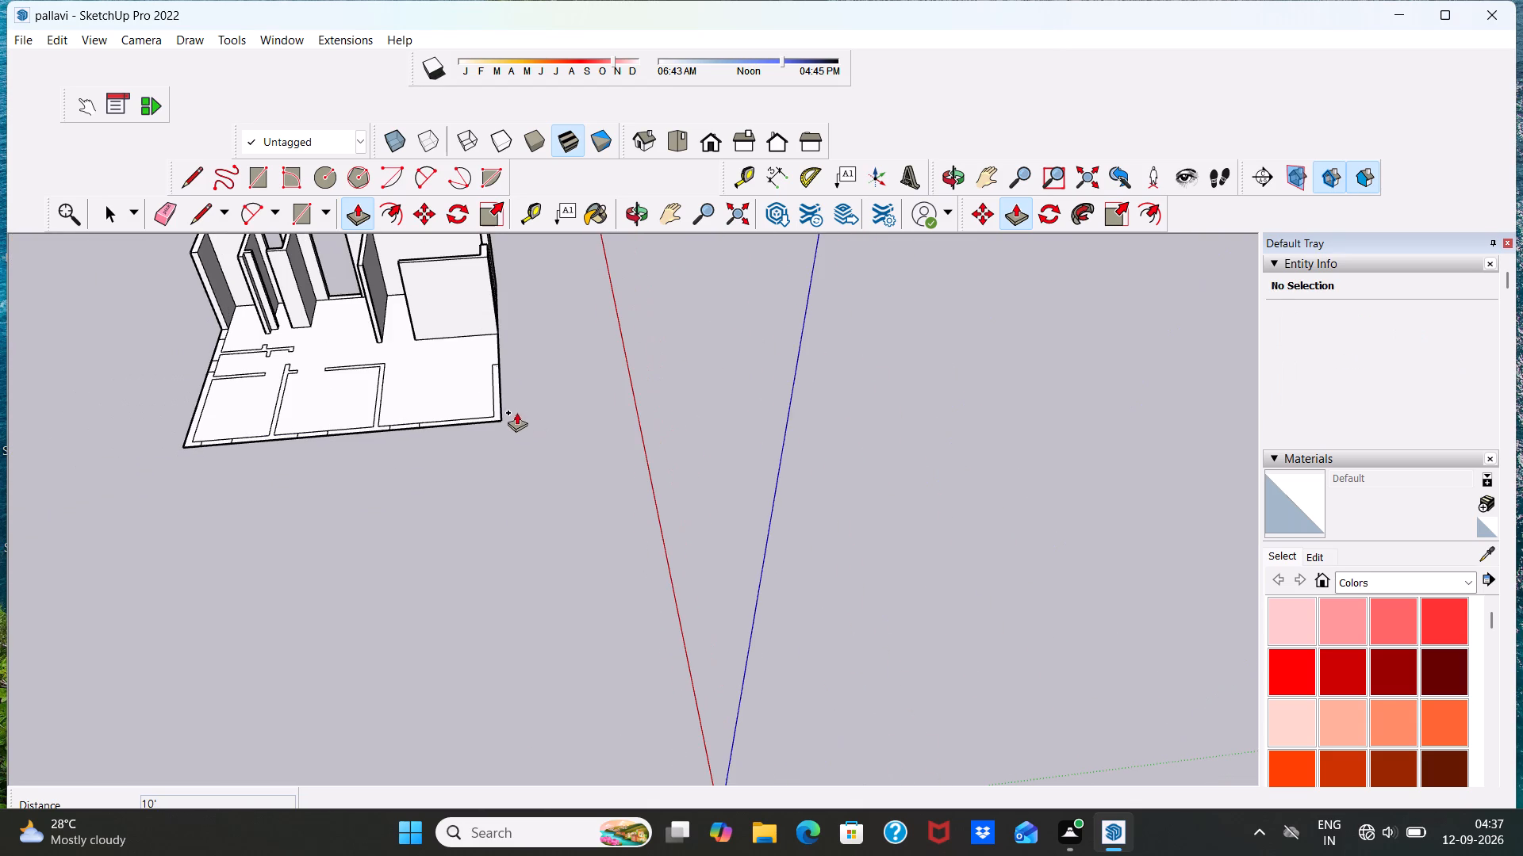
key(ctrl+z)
Push/Pull the right-side outer wall section, including its attached straight interior wall, up 10'.
scroll(502, 339, up, 5)
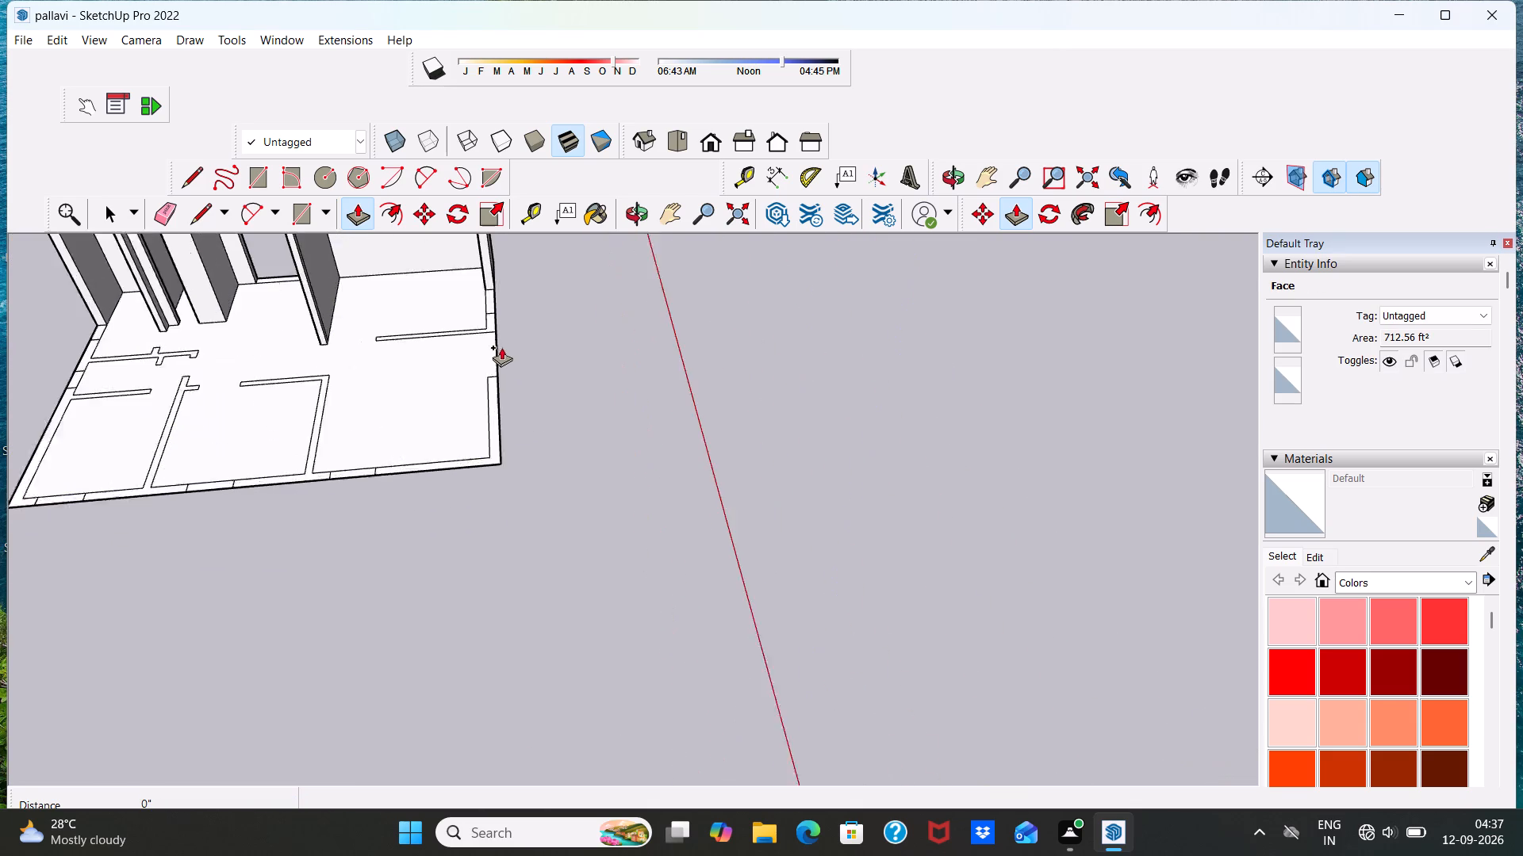
scroll(501, 347, up, 6)
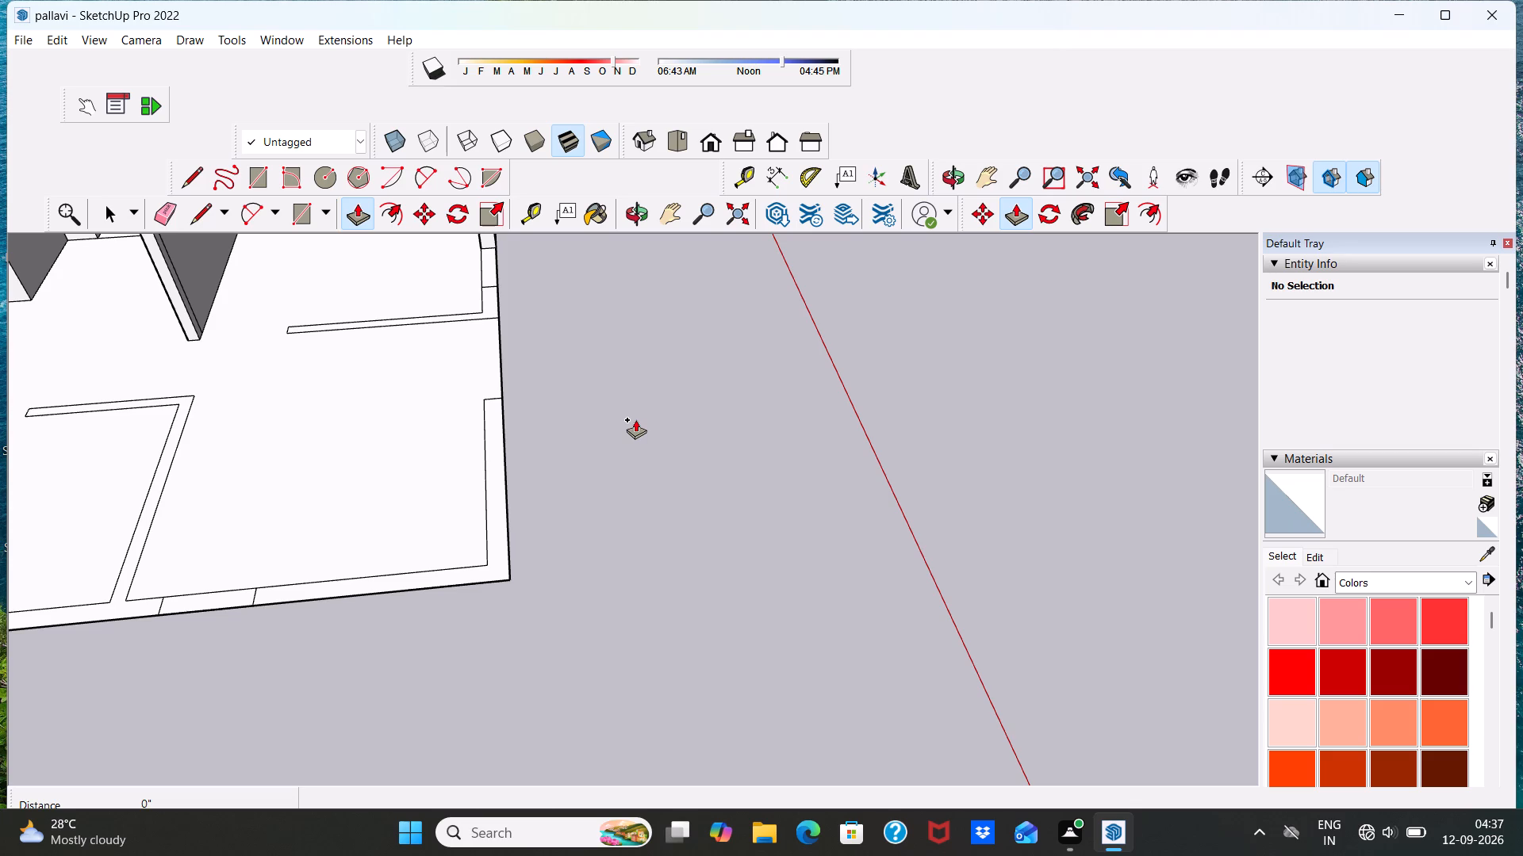
scroll(635, 418, down, 6)
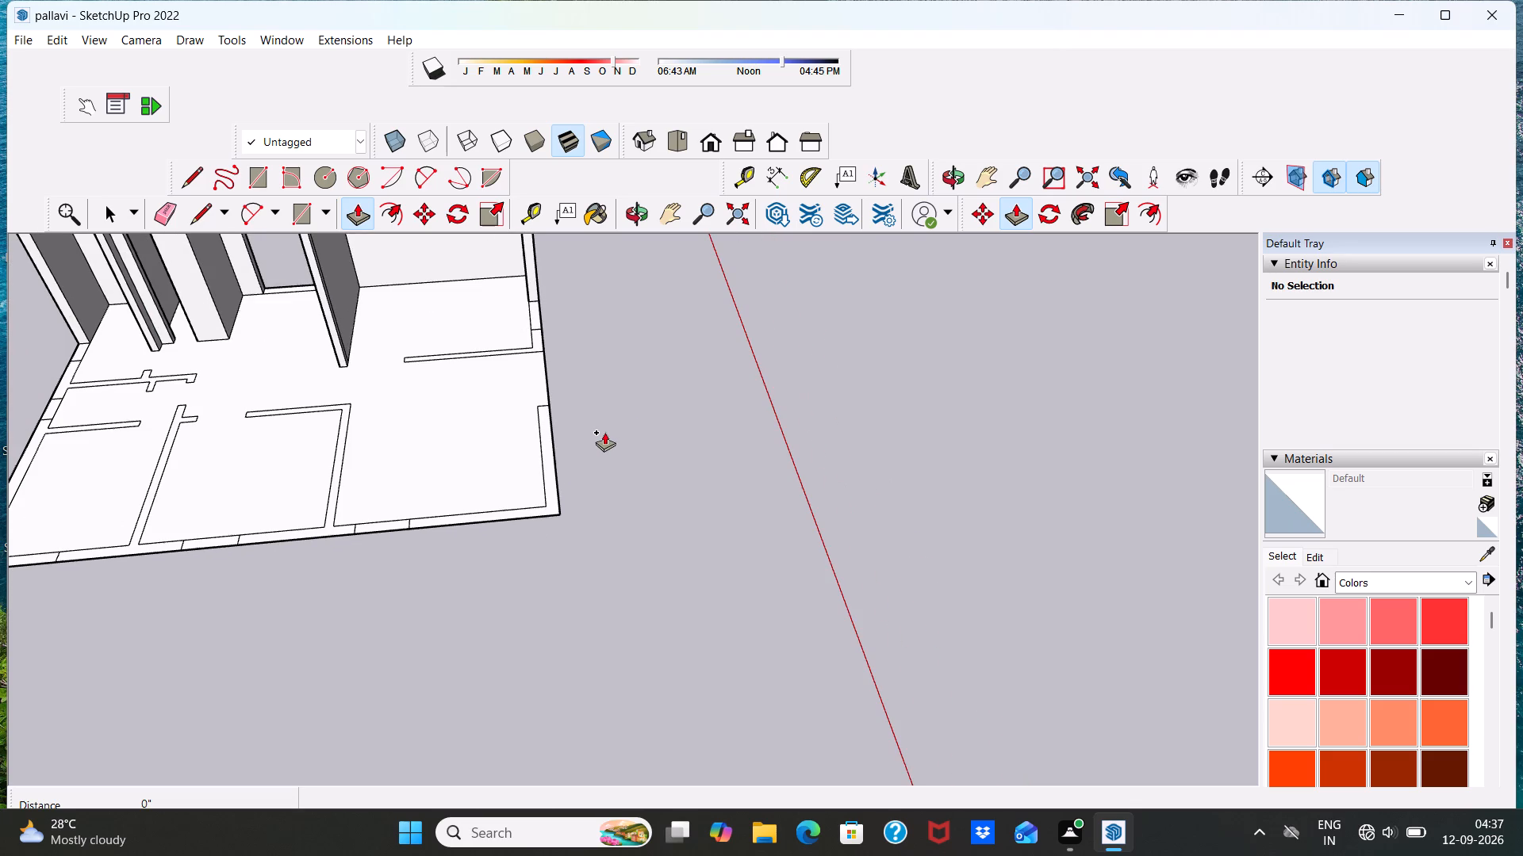
scroll(602, 423, up, 8)
scroll(602, 423, down, 9)
scroll(536, 331, up, 14)
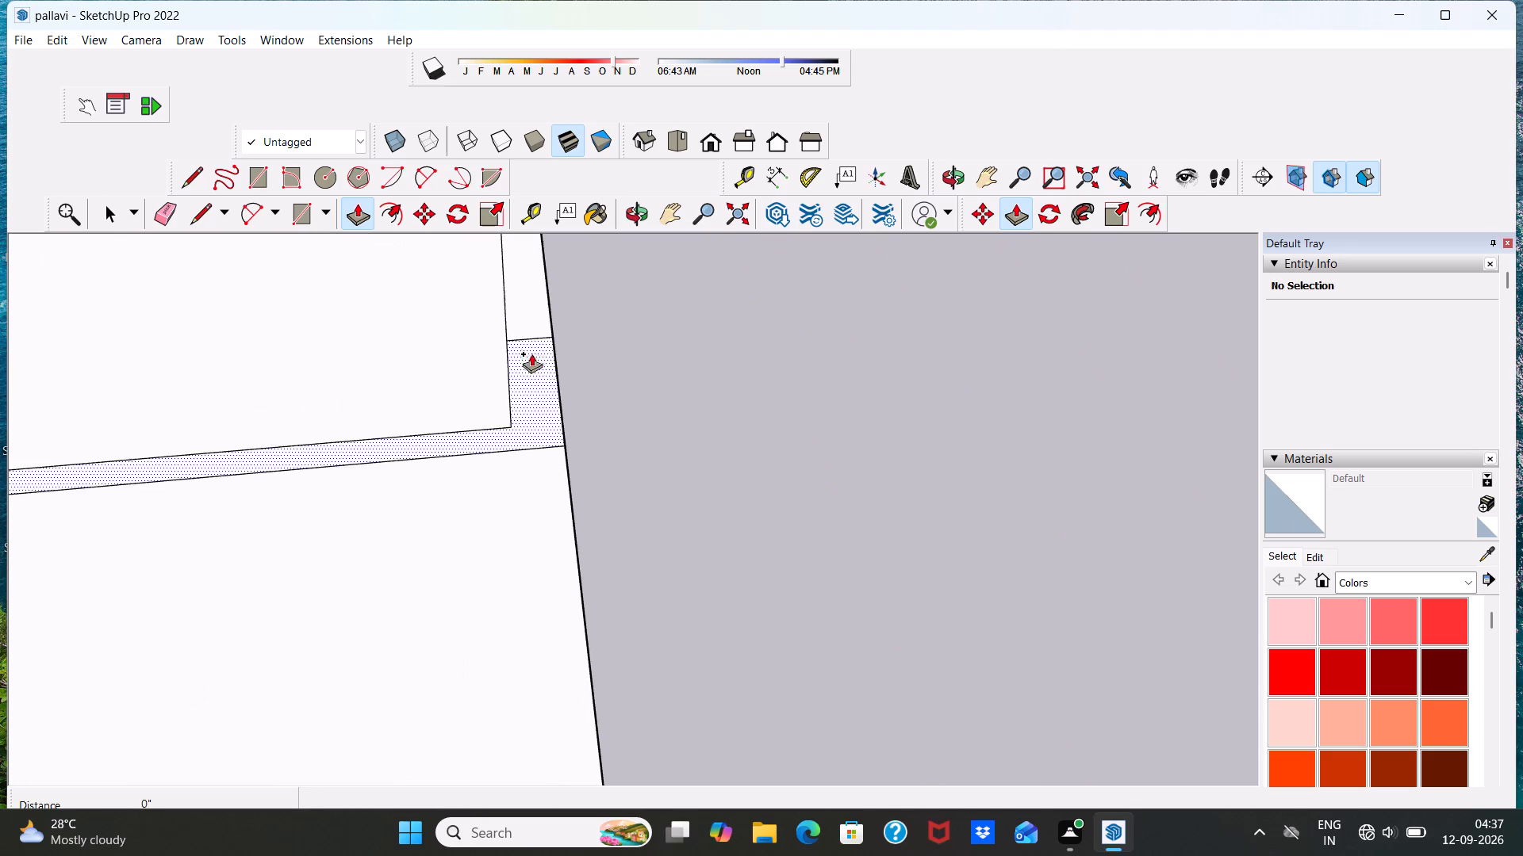
click(539, 363)
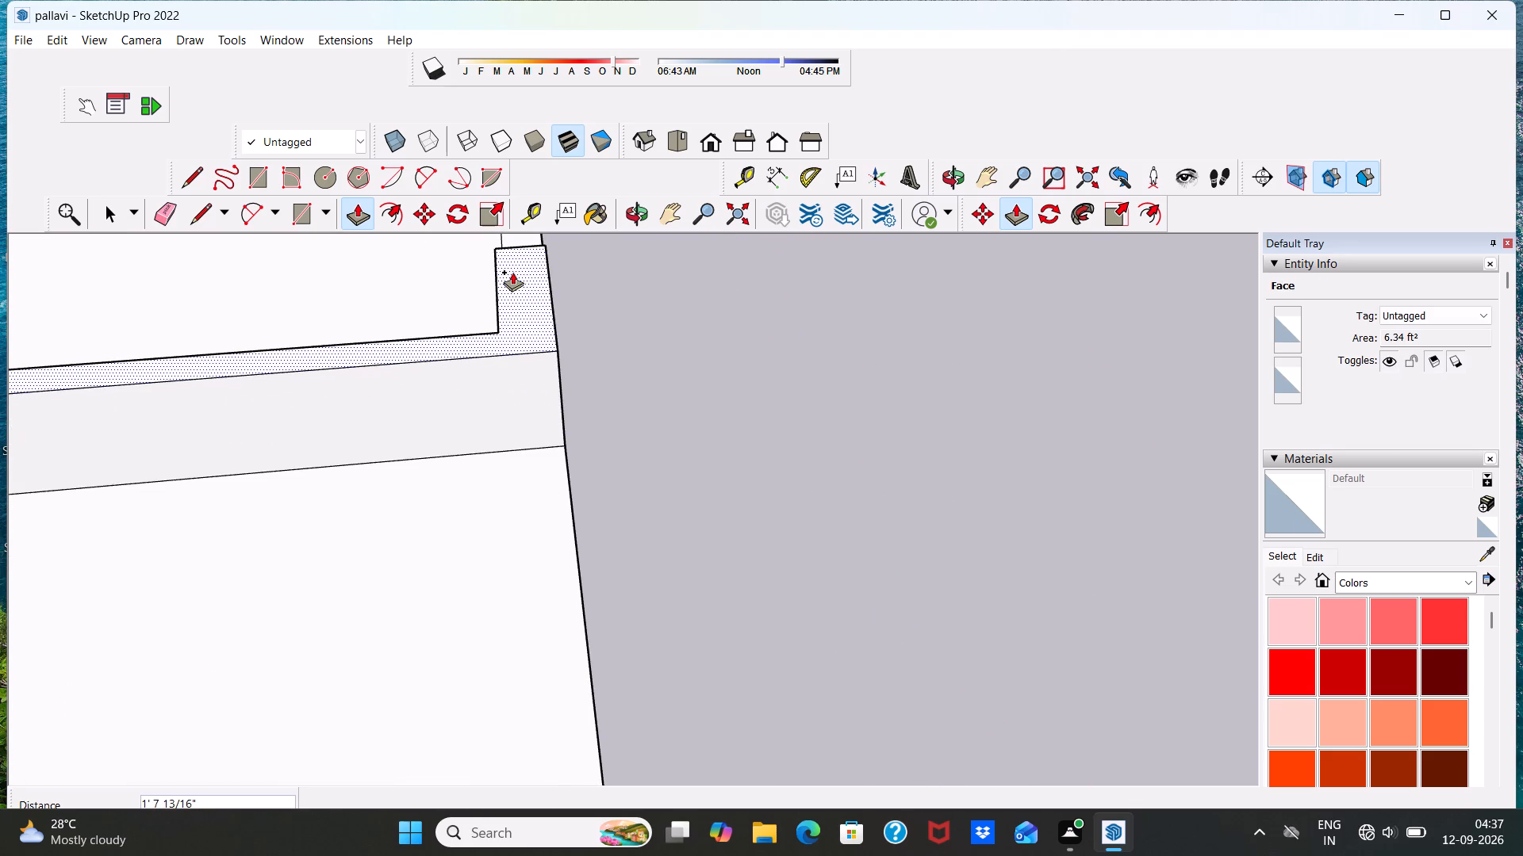
text(10)
key(apostrophe)
key(Return)
scroll(545, 314, down, 10)
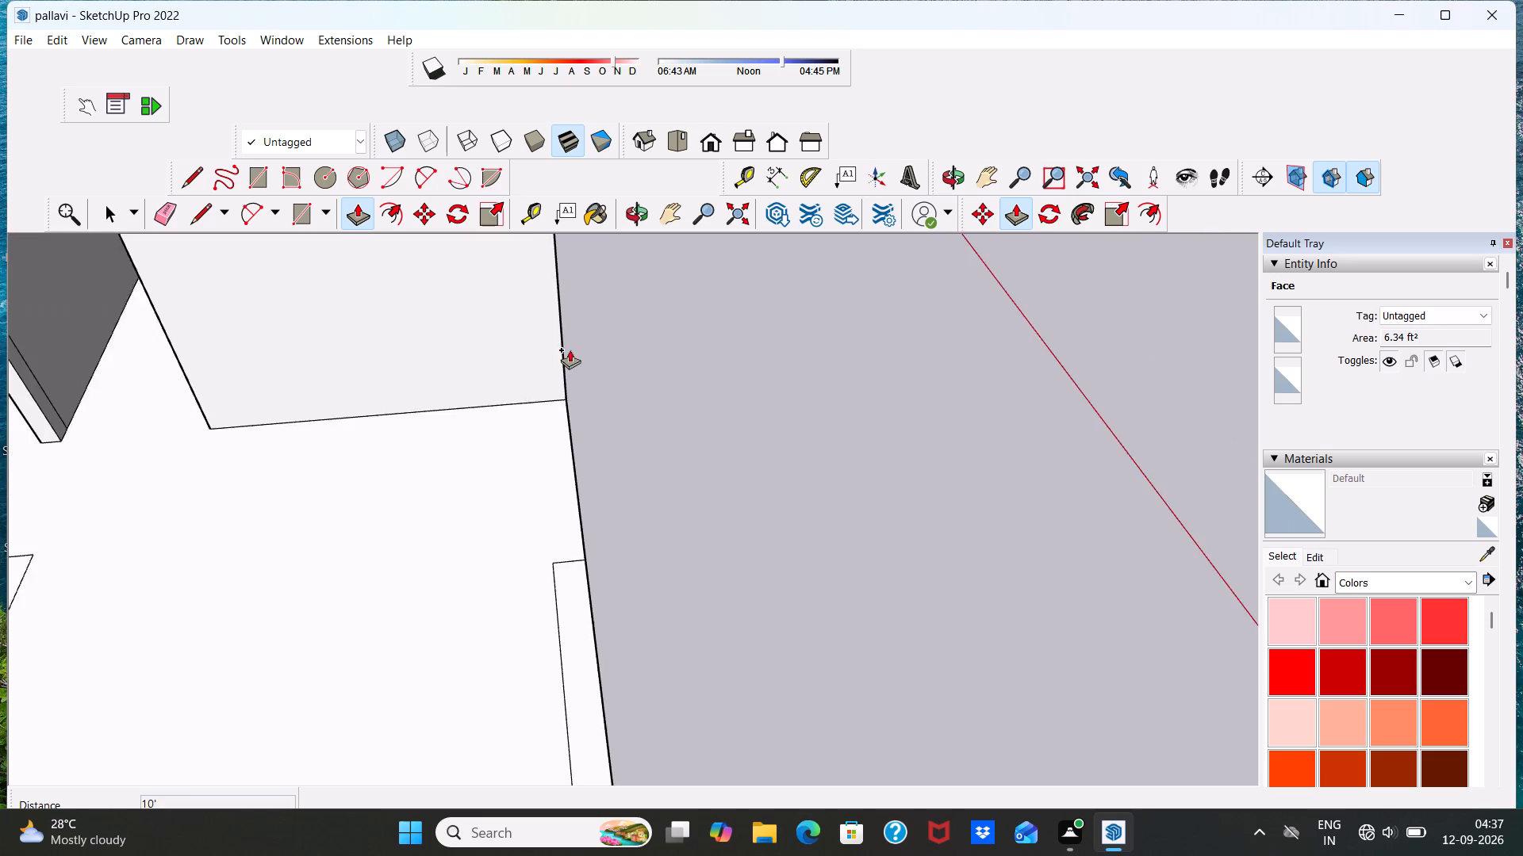
Push/Pull the L-shaped outer wall section at the plan's near-right corner up 10'.
scroll(570, 350, down, 10)
scroll(587, 484, up, 14)
click(572, 478)
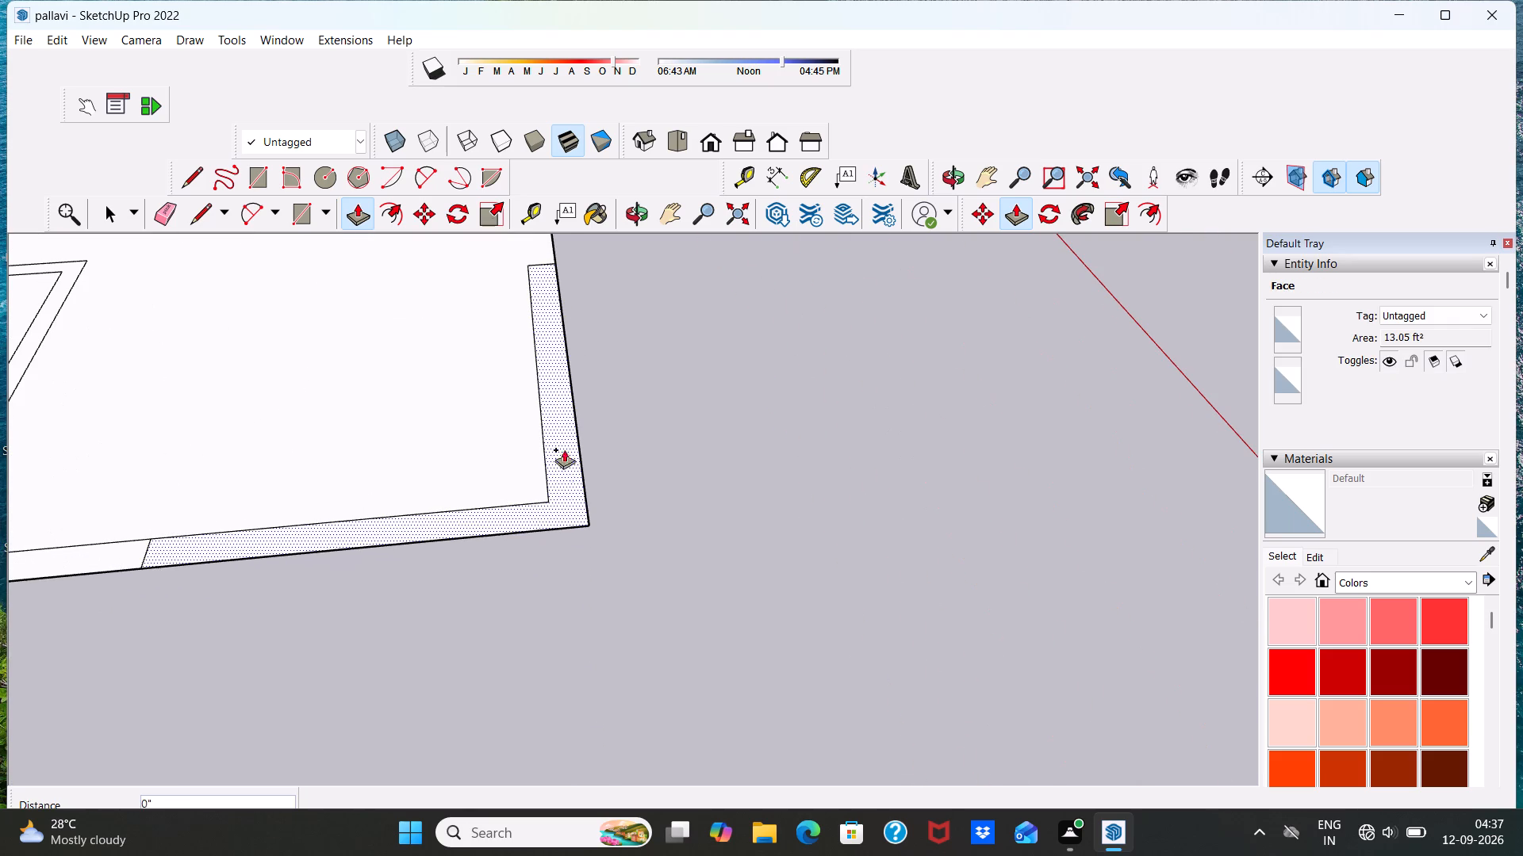
text(10)
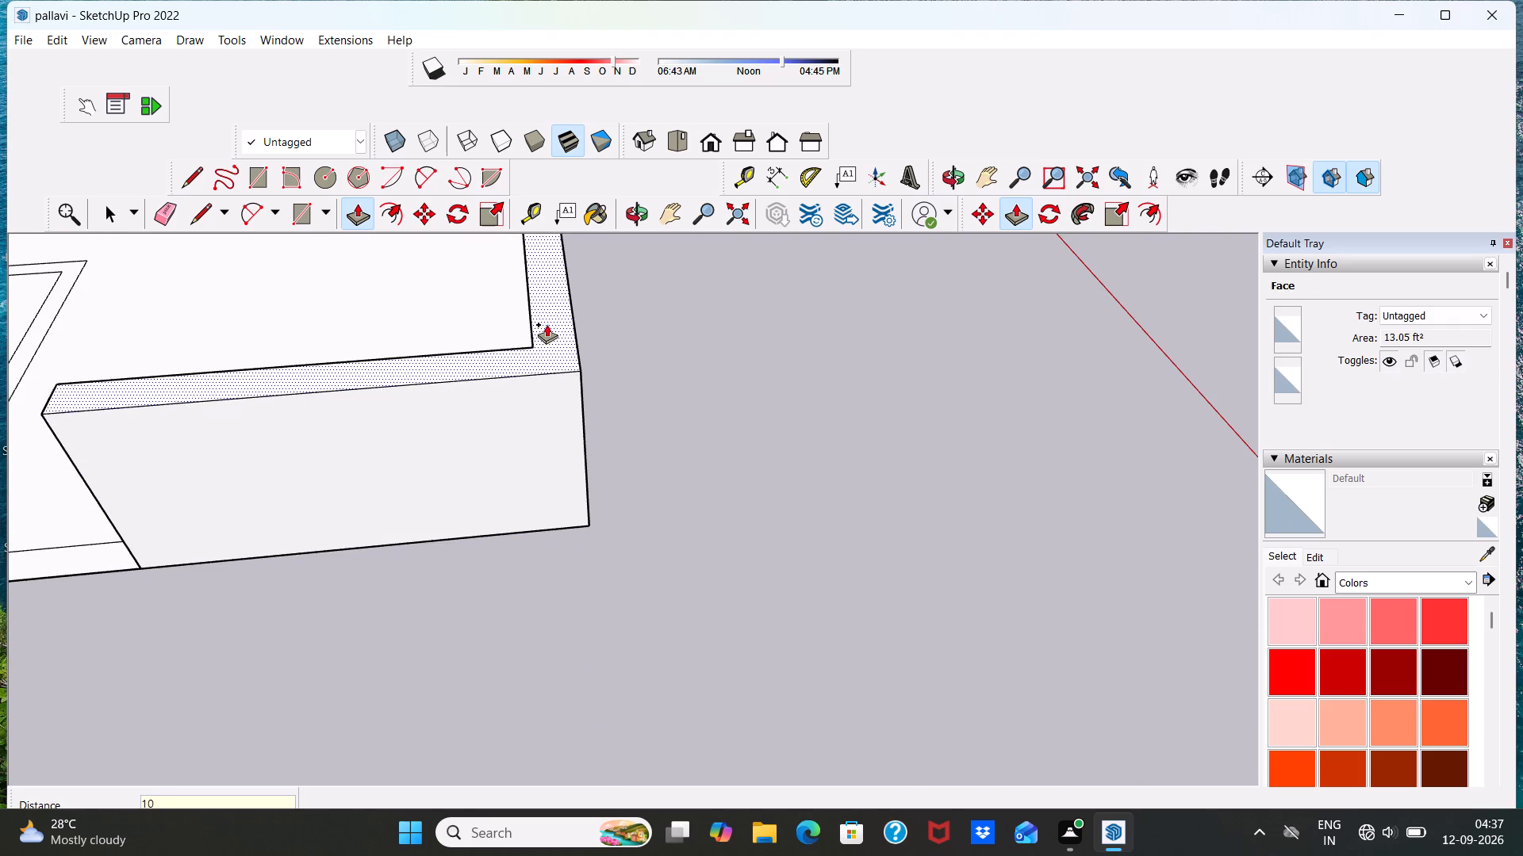
key(apostrophe)
key(Return)
scroll(558, 360, down, 20)
scroll(558, 360, down, 5)
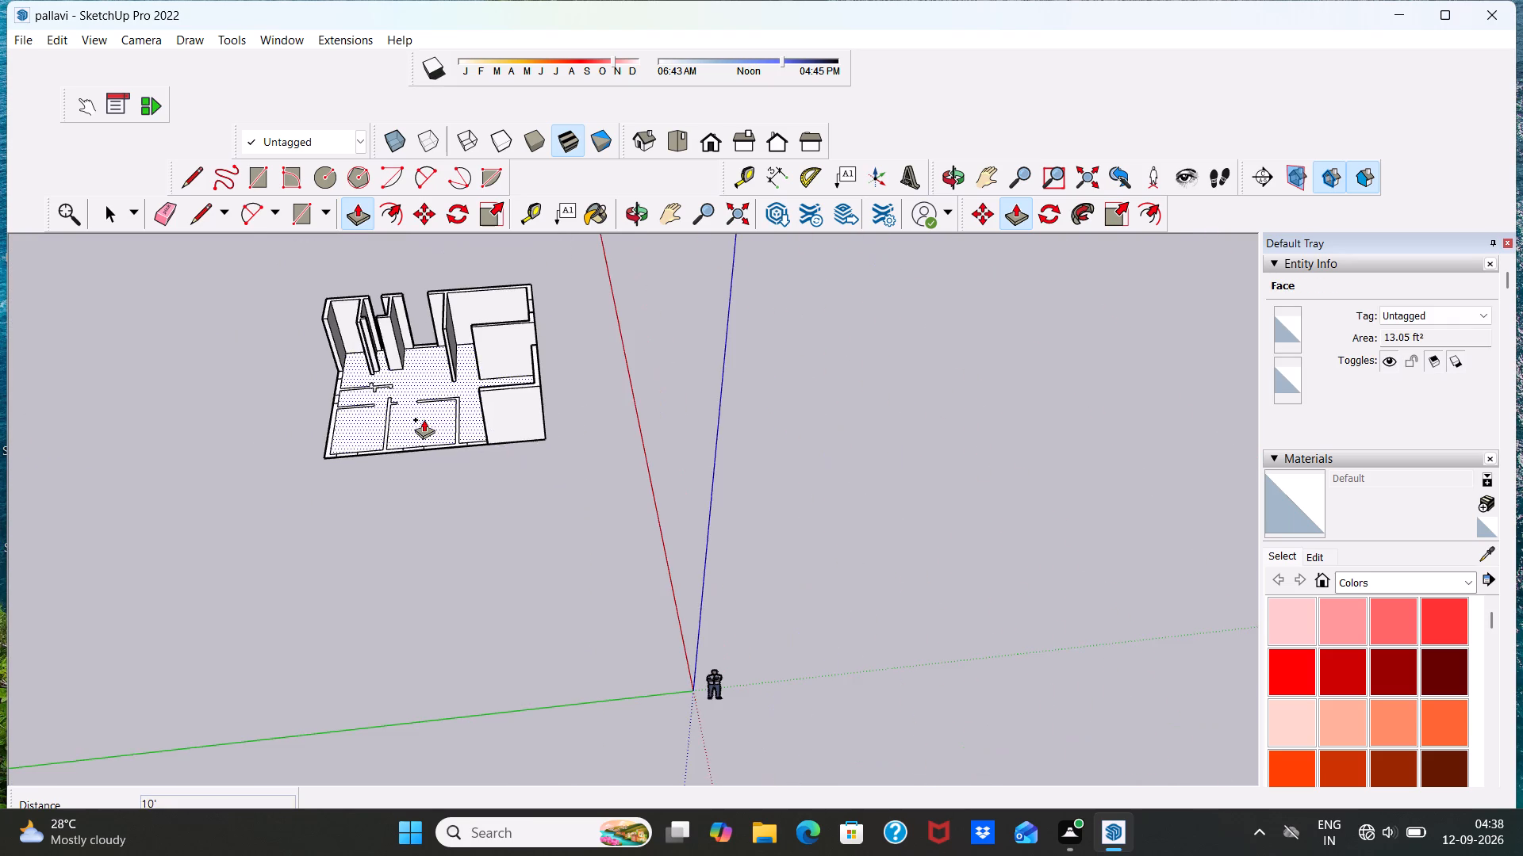
Push/Pull the near outer wall section beside the right corner, including its attached L-shaped interior wall, up 10'.
scroll(413, 427, up, 7)
scroll(479, 442, up, 14)
click(512, 476)
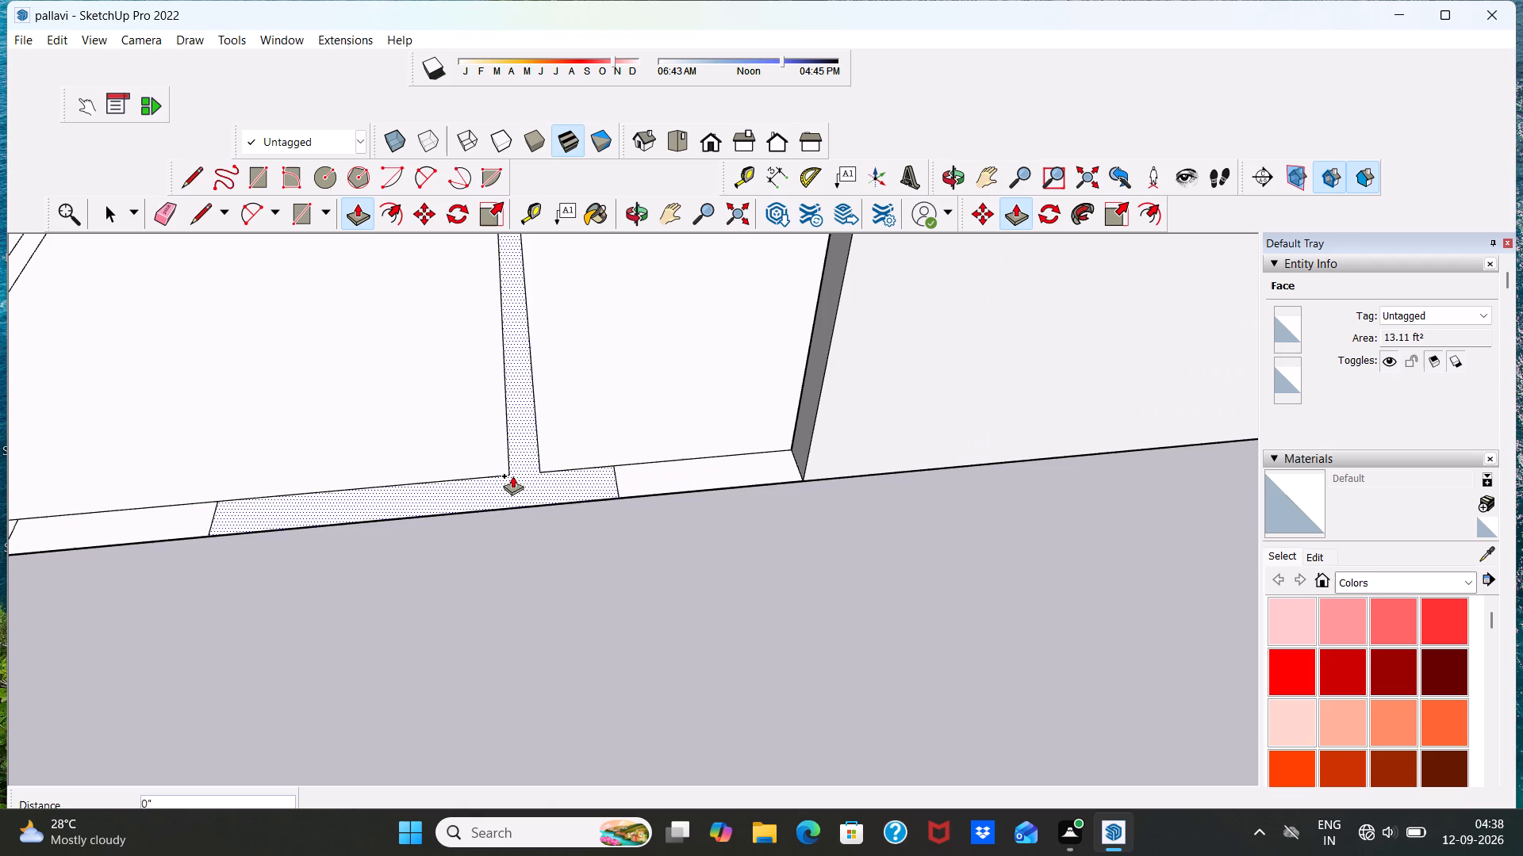
text(10)
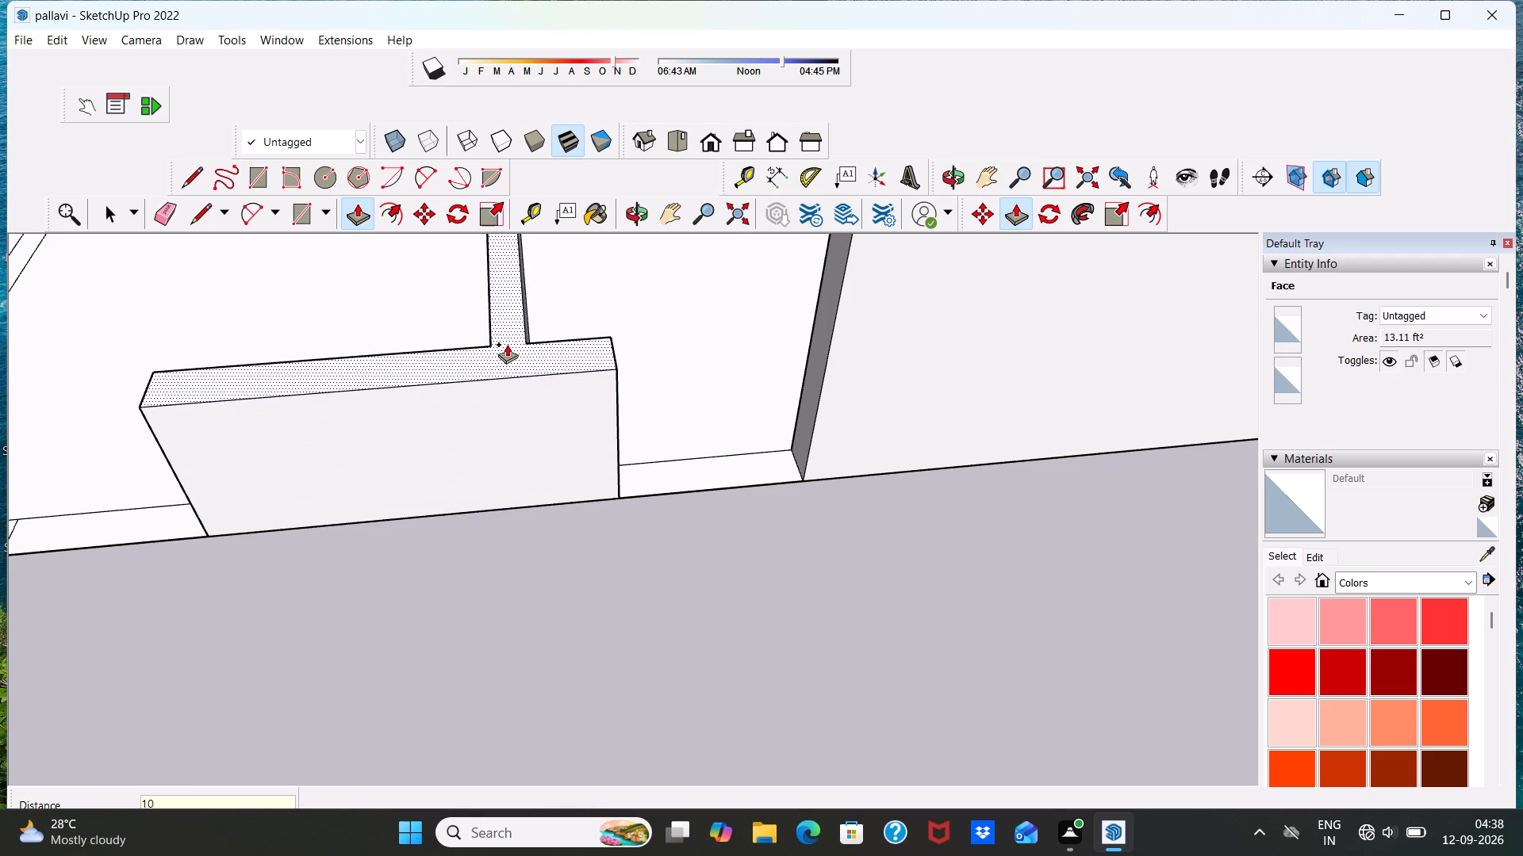
key(apostrophe)
key(Return)
scroll(530, 387, down, 20)
scroll(530, 387, down, 4)
Push/Pull the remaining middle section of the near outer wall, including its attached interior wall and stub, up 10'.
scroll(478, 427, up, 2)
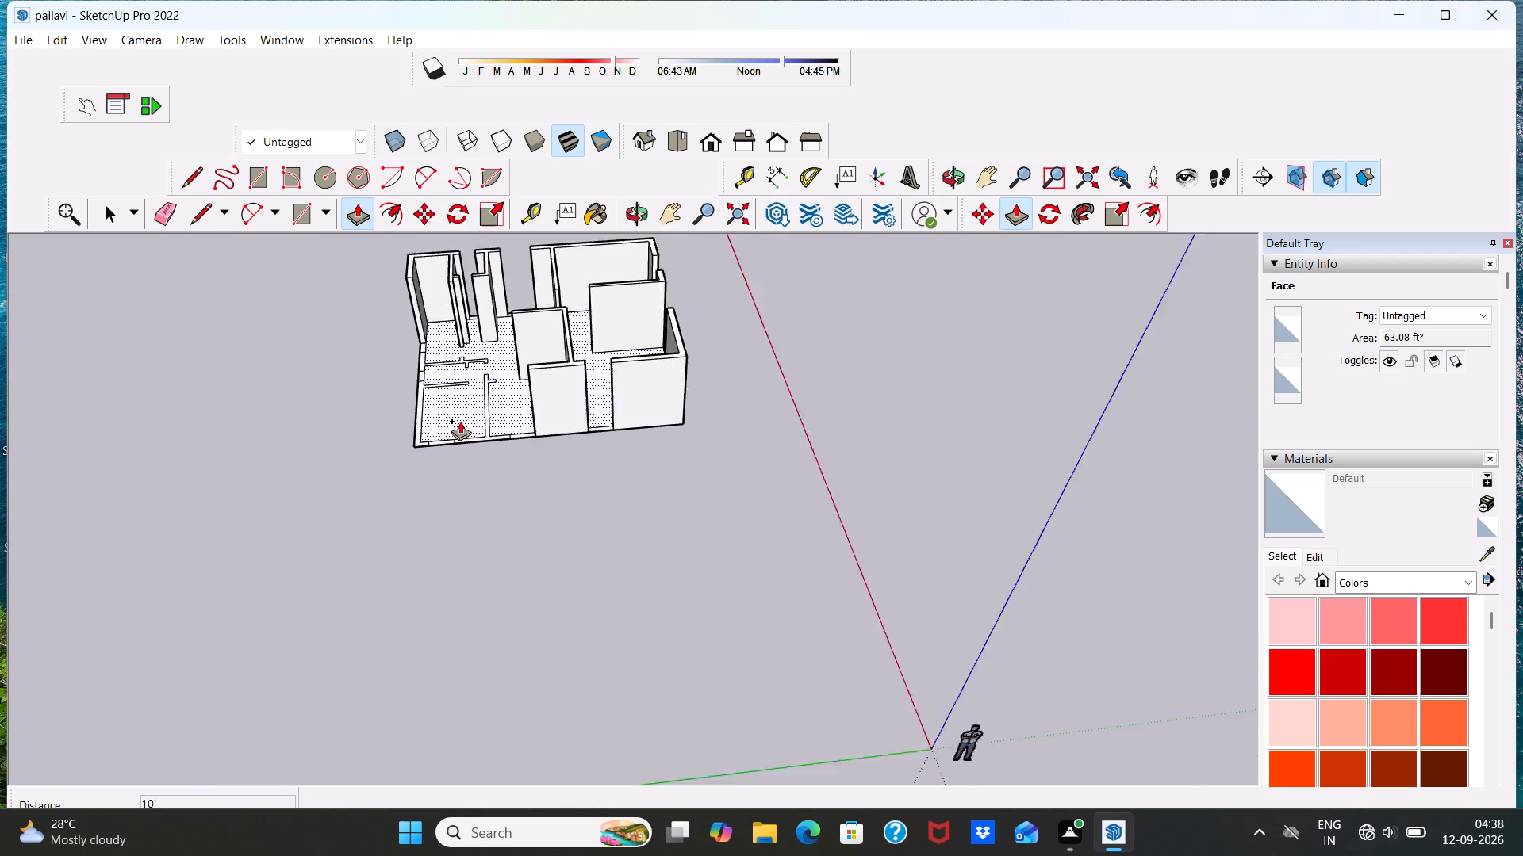
scroll(460, 421, up, 18)
click(499, 472)
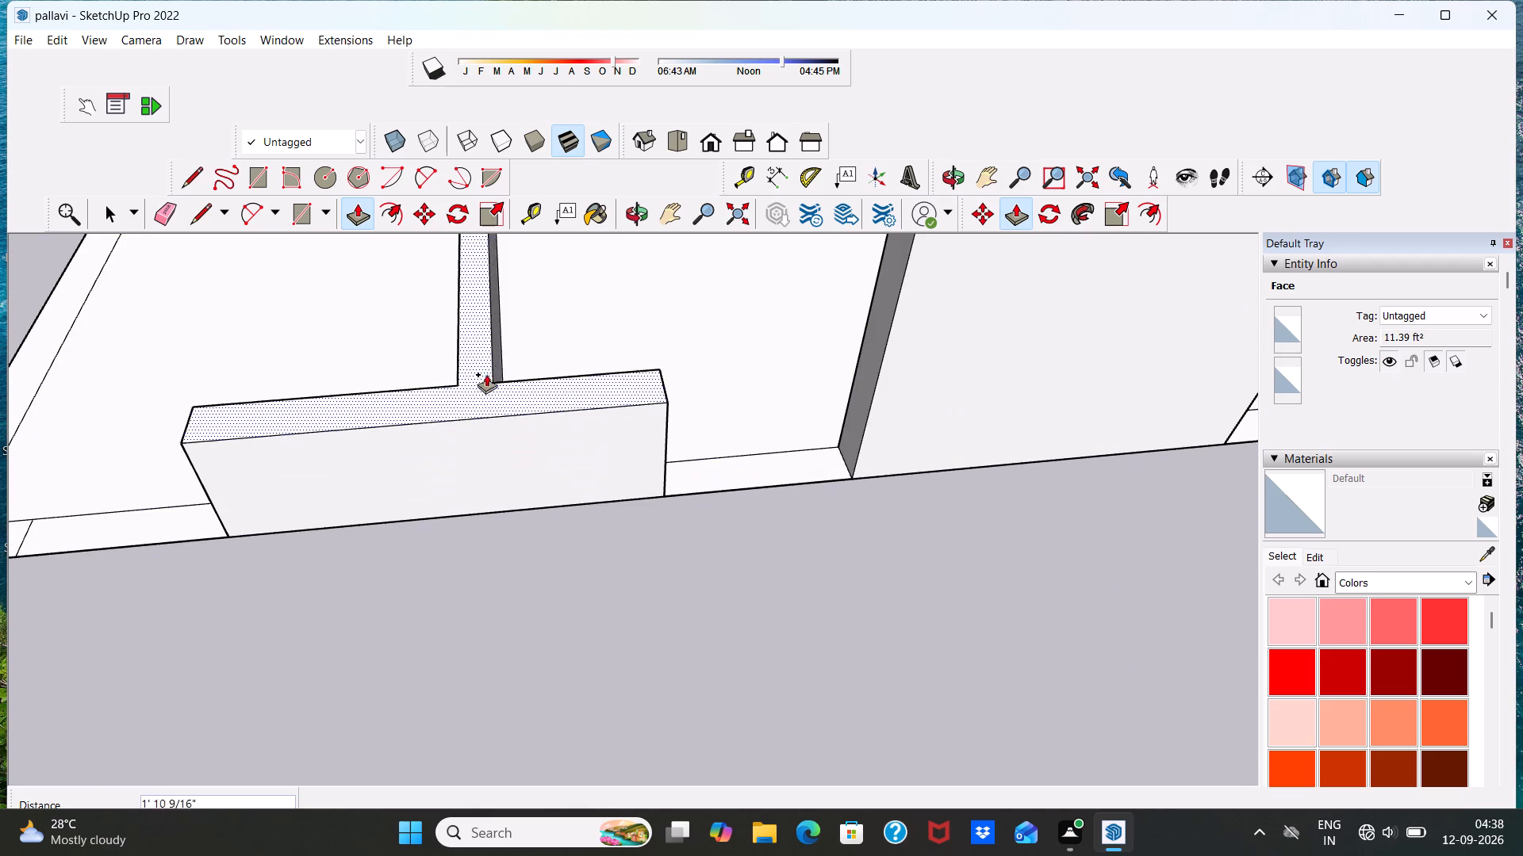
text(10)
key(apostrophe)
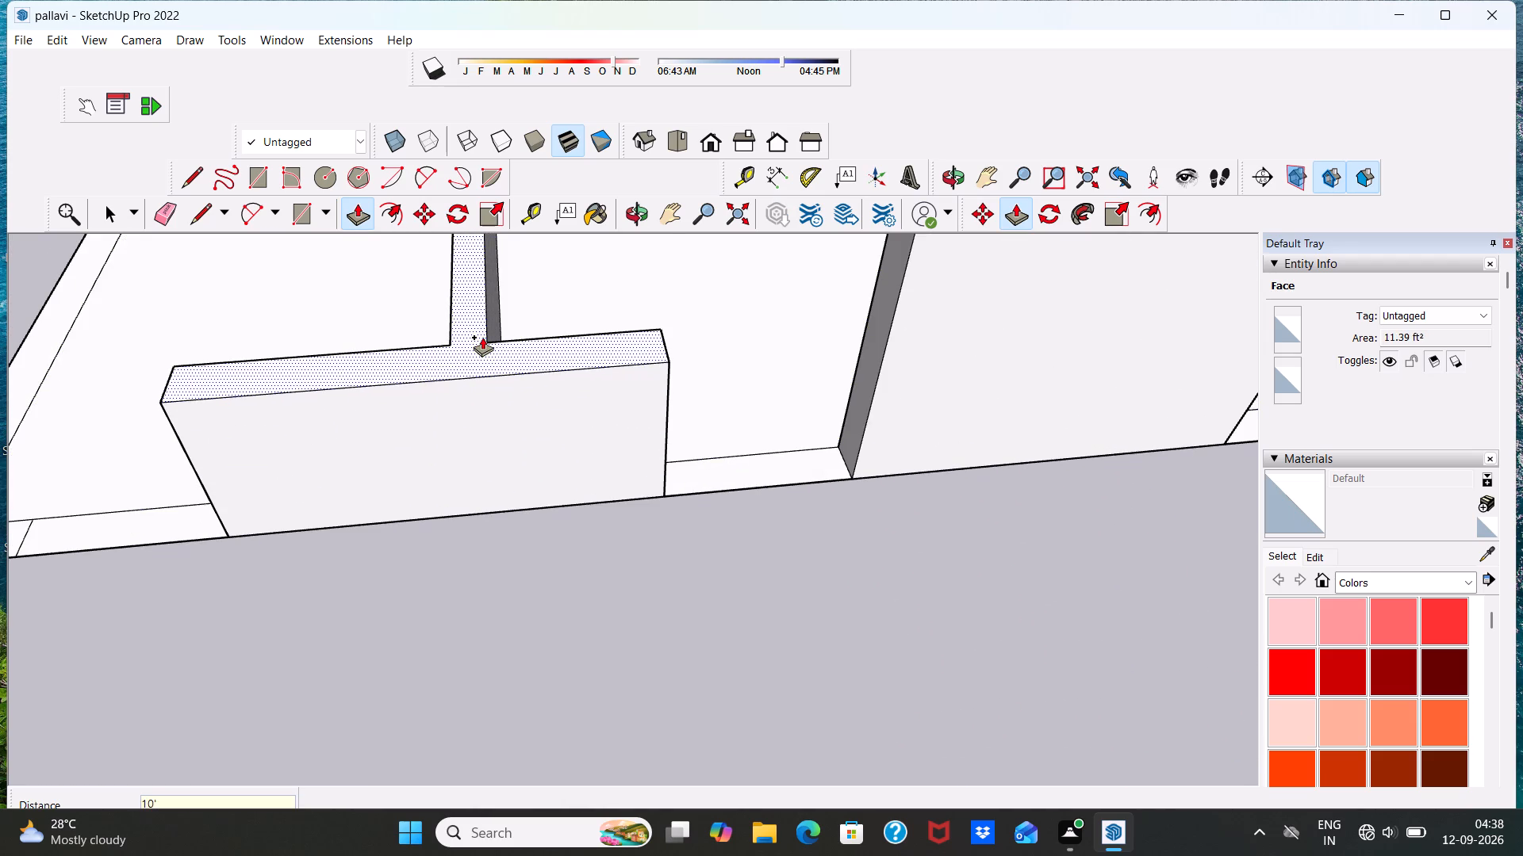
key(Return)
scroll(480, 336, down, 20)
scroll(480, 336, down, 5)
Push/Pull the near-left corner outer wall section, including its attached interior wall, up 10'.
scroll(409, 378, up, 7)
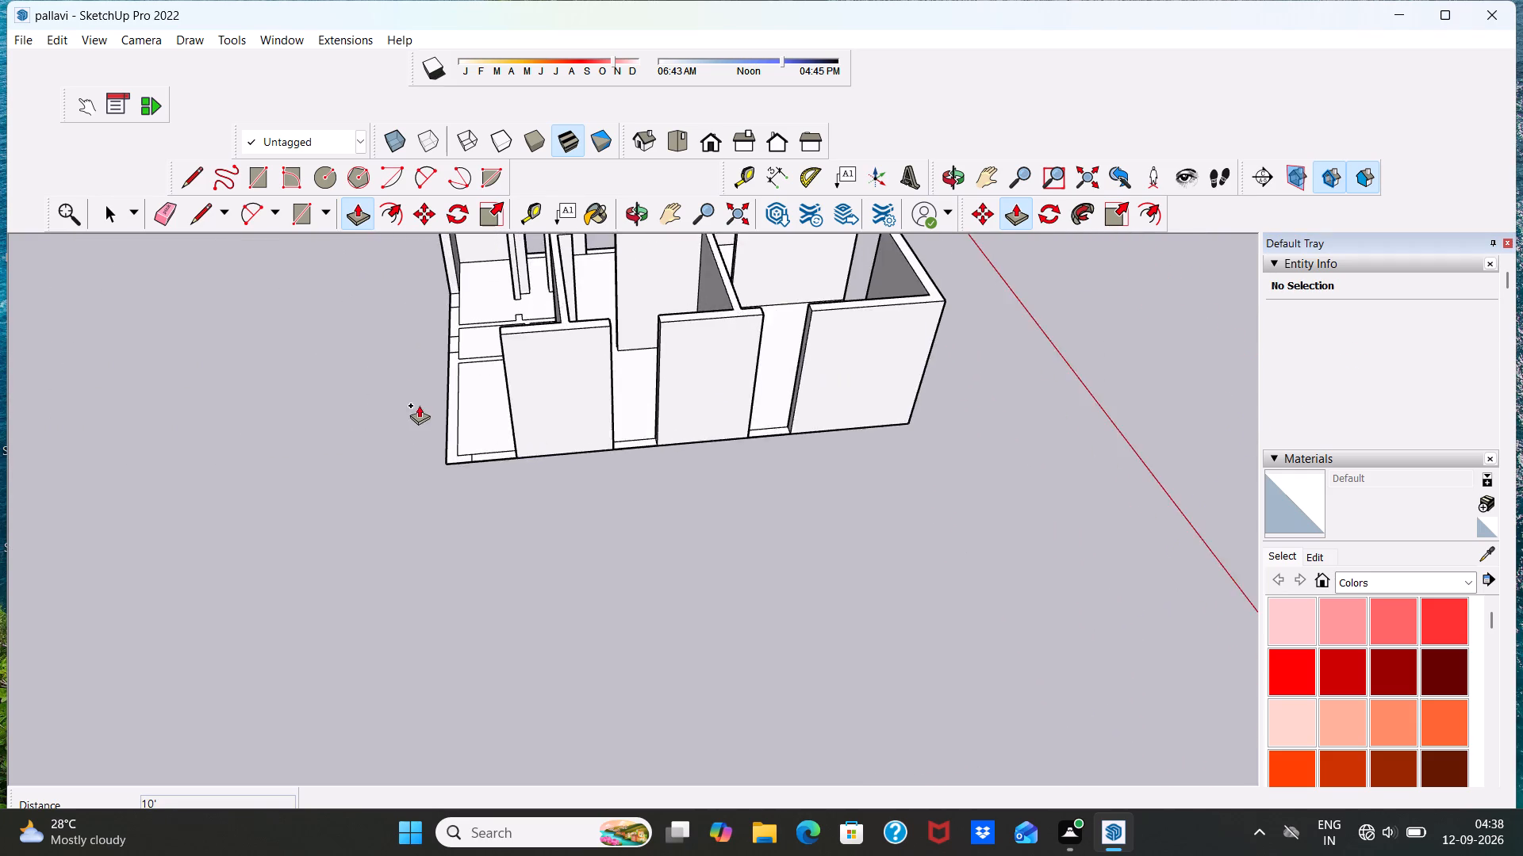
scroll(419, 405, up, 13)
click(477, 433)
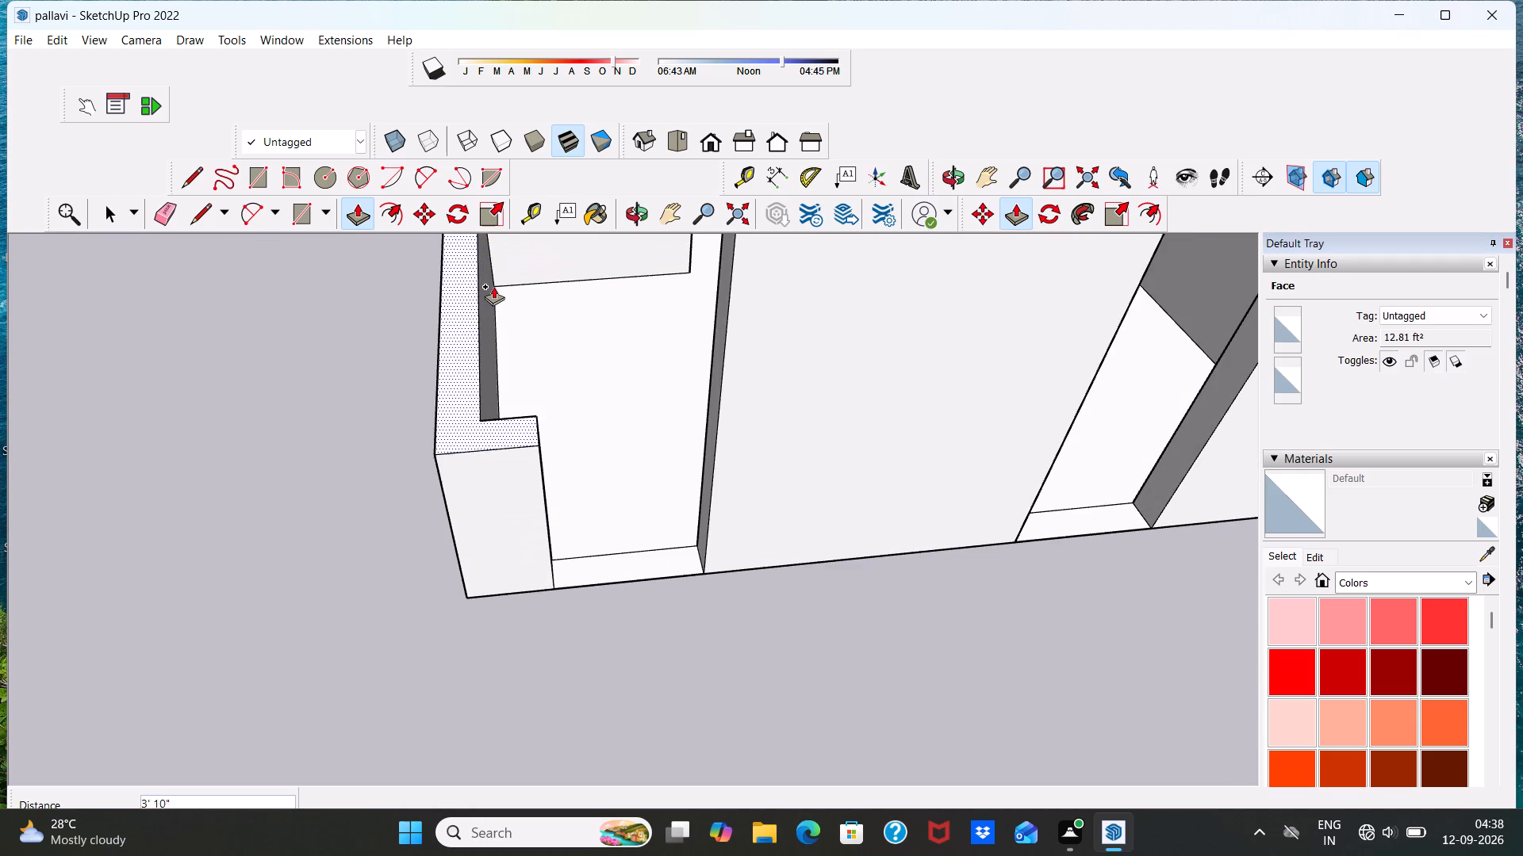
text(10')
key(Return)
scroll(500, 301, down, 20)
scroll(500, 301, down, 3)
Push/Pull the last flat outer wall section between two openings, including its branched interior wall with stubs, up 10'.
middle_drag(455, 424, 878, 414)
middle_drag(324, 559, 494, 541)
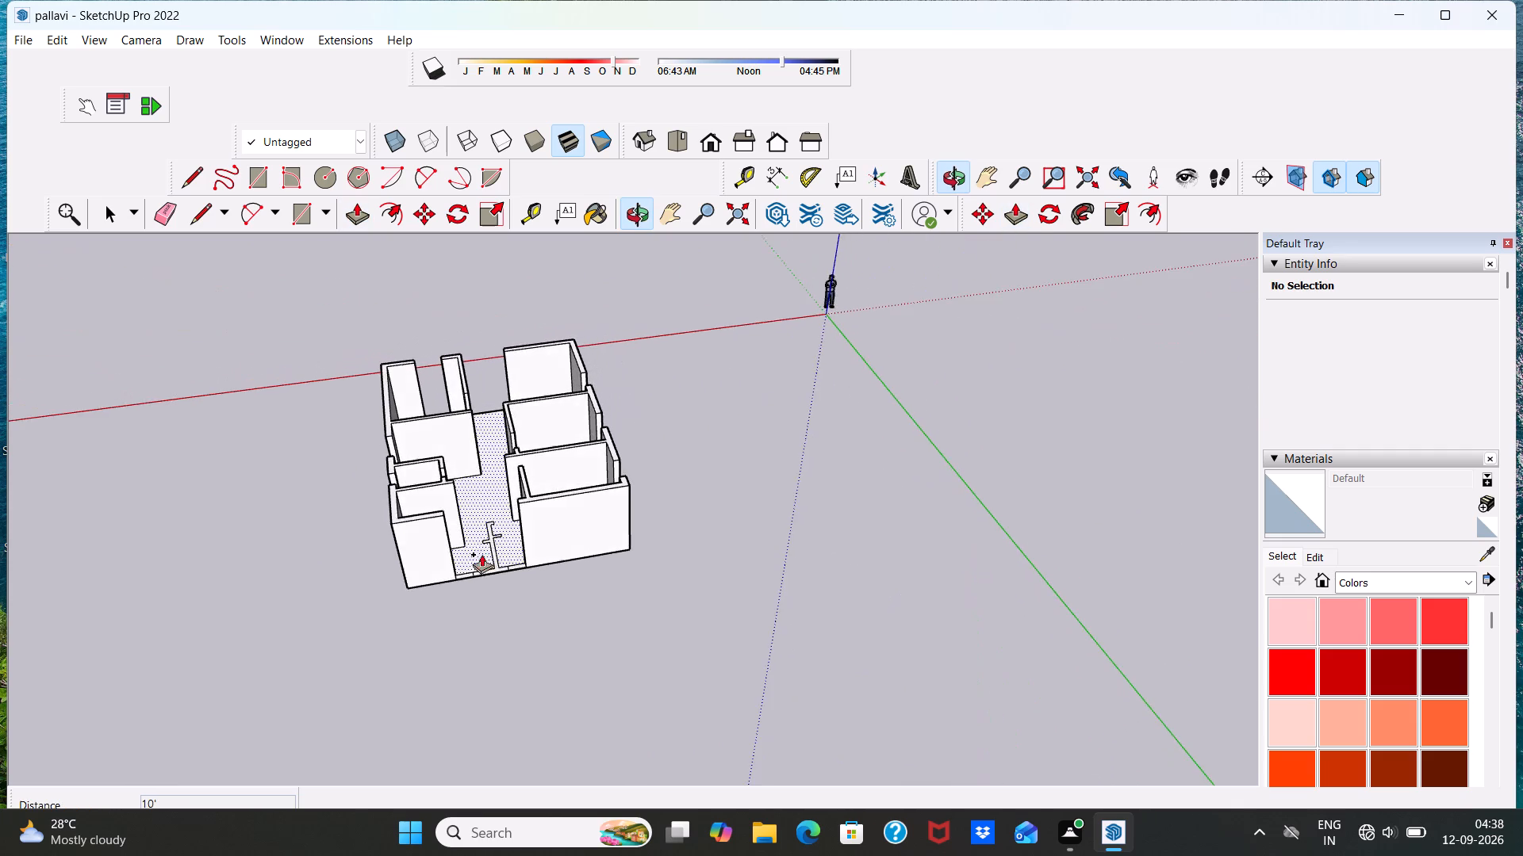
scroll(504, 540, up, 16)
click(476, 598)
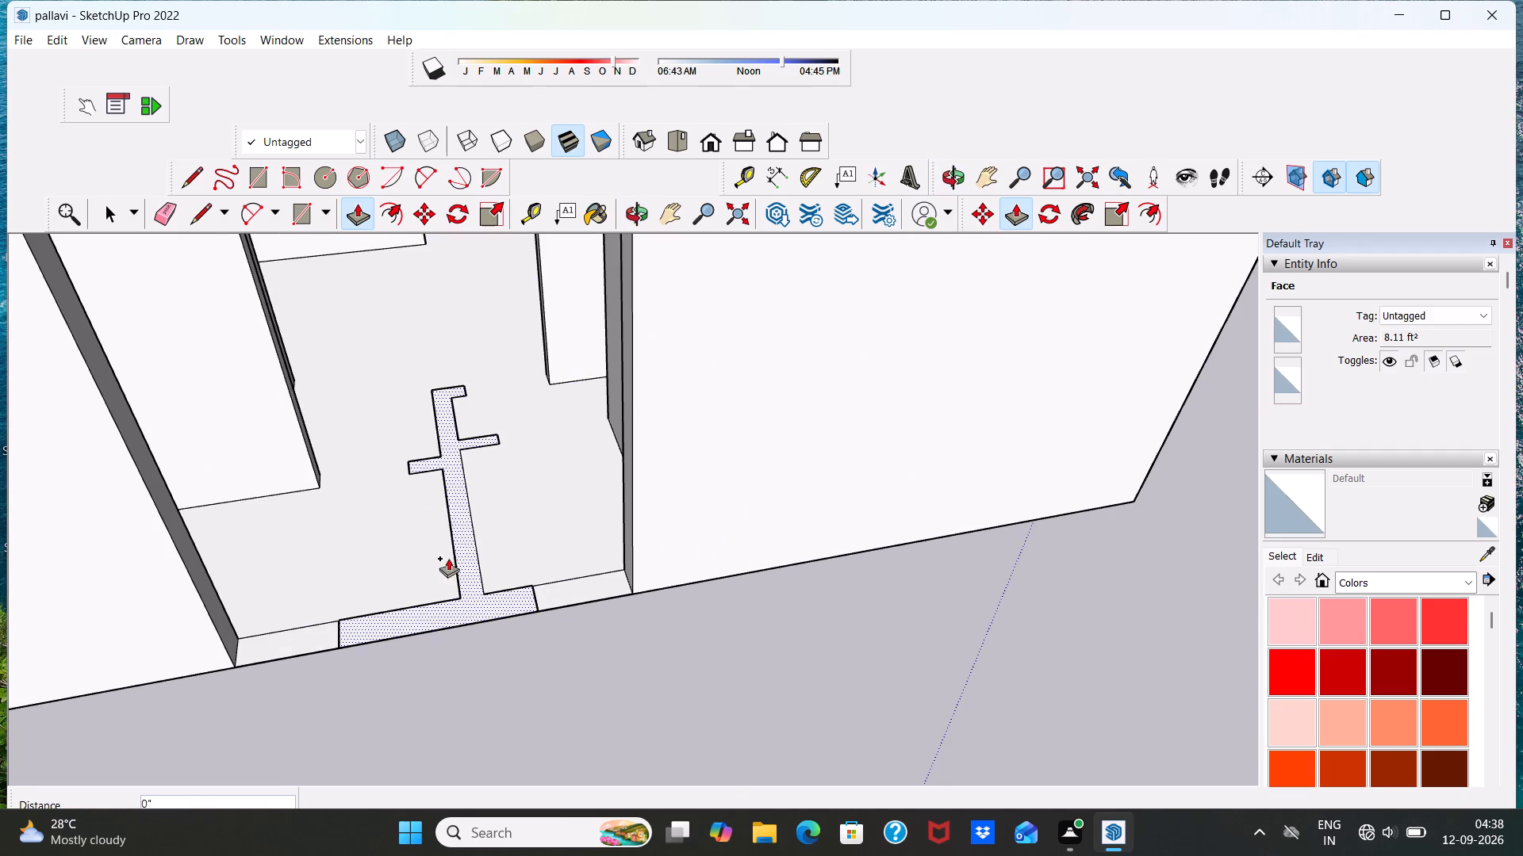
scroll(478, 601, up, 7)
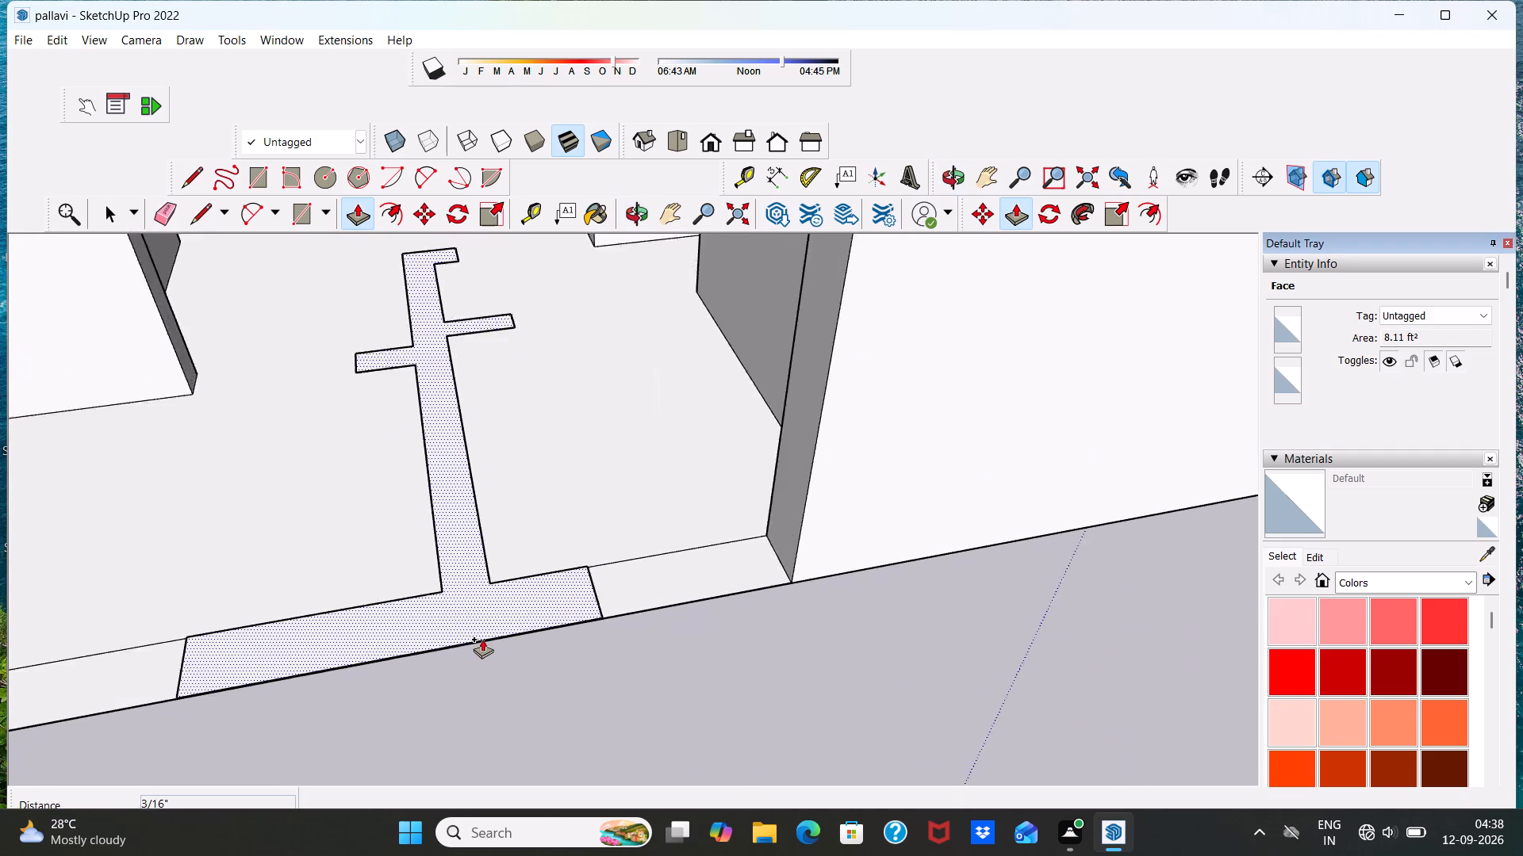
scroll(482, 639, up, 3)
click(487, 603)
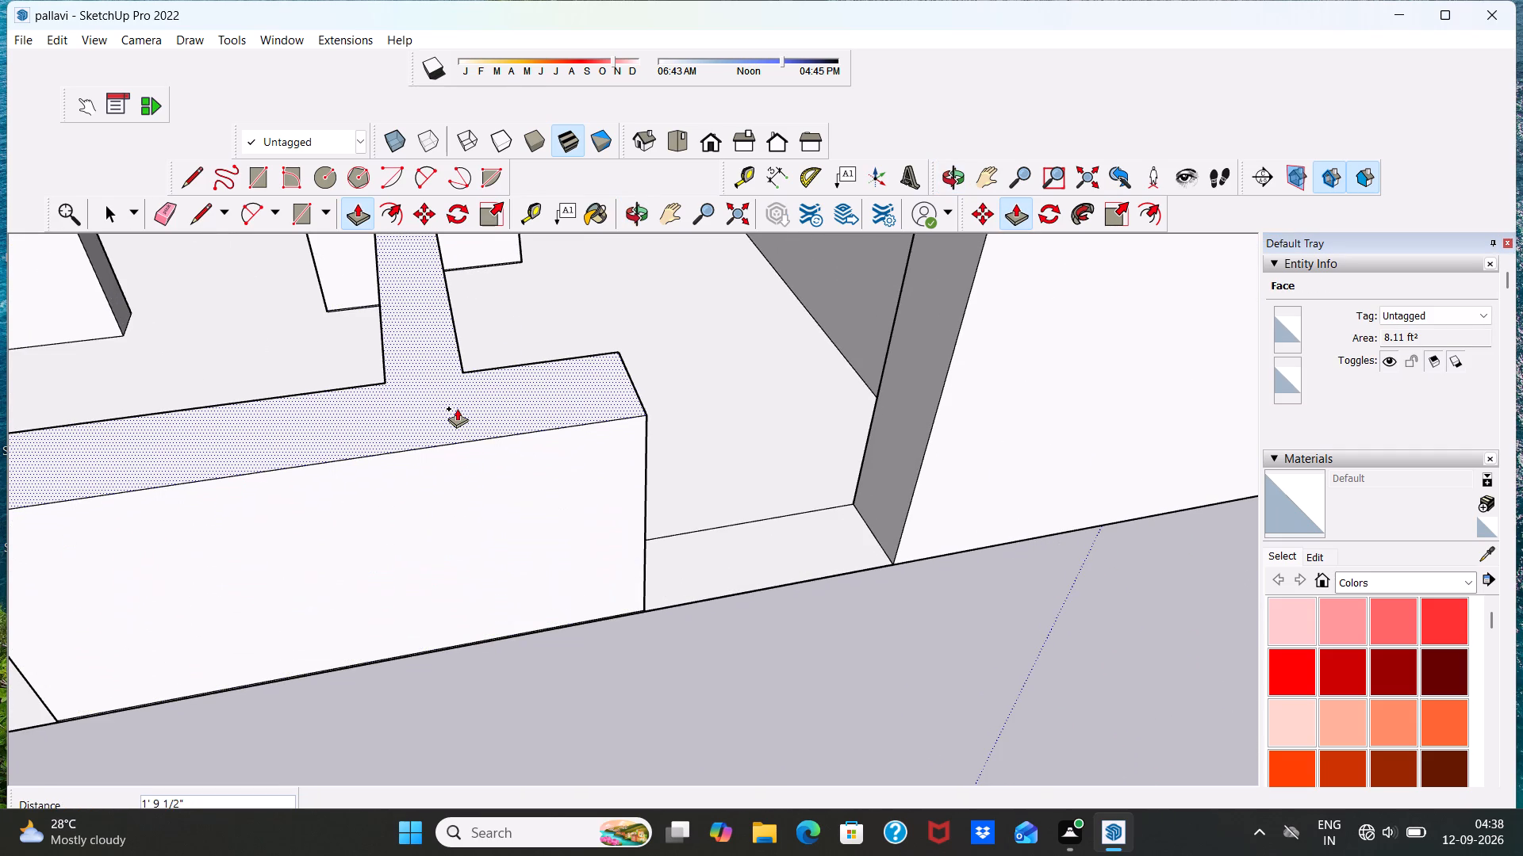
text(10')
key(Return)
scroll(464, 422, down, 8)
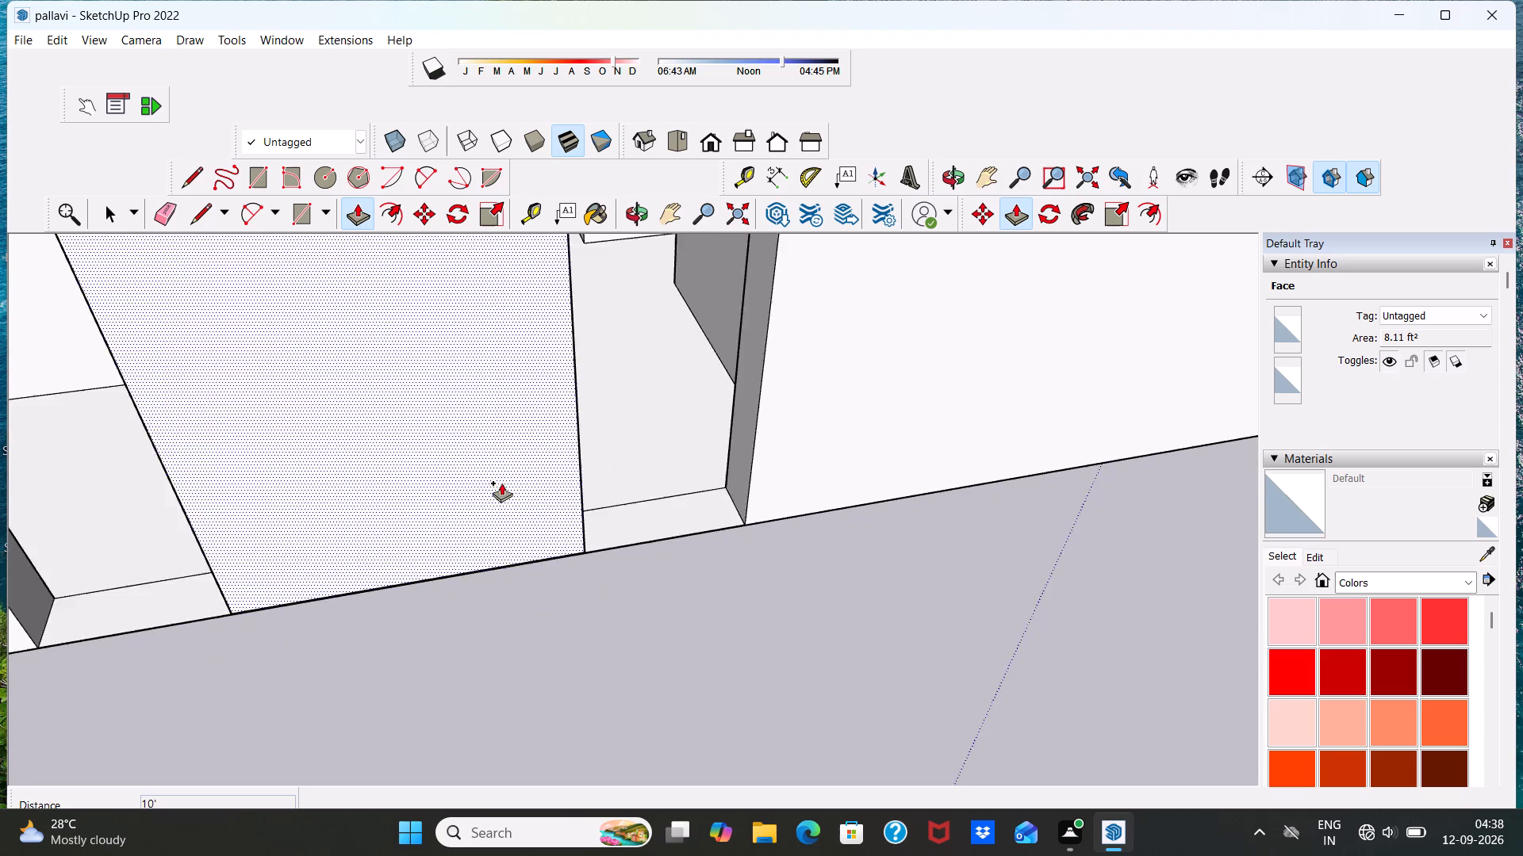
Examine the raised walls, rooms and outer-wall openings from several 3D angles and close up.
scroll(501, 483, down, 20)
scroll(501, 483, down, 4)
scroll(708, 464, up, 6)
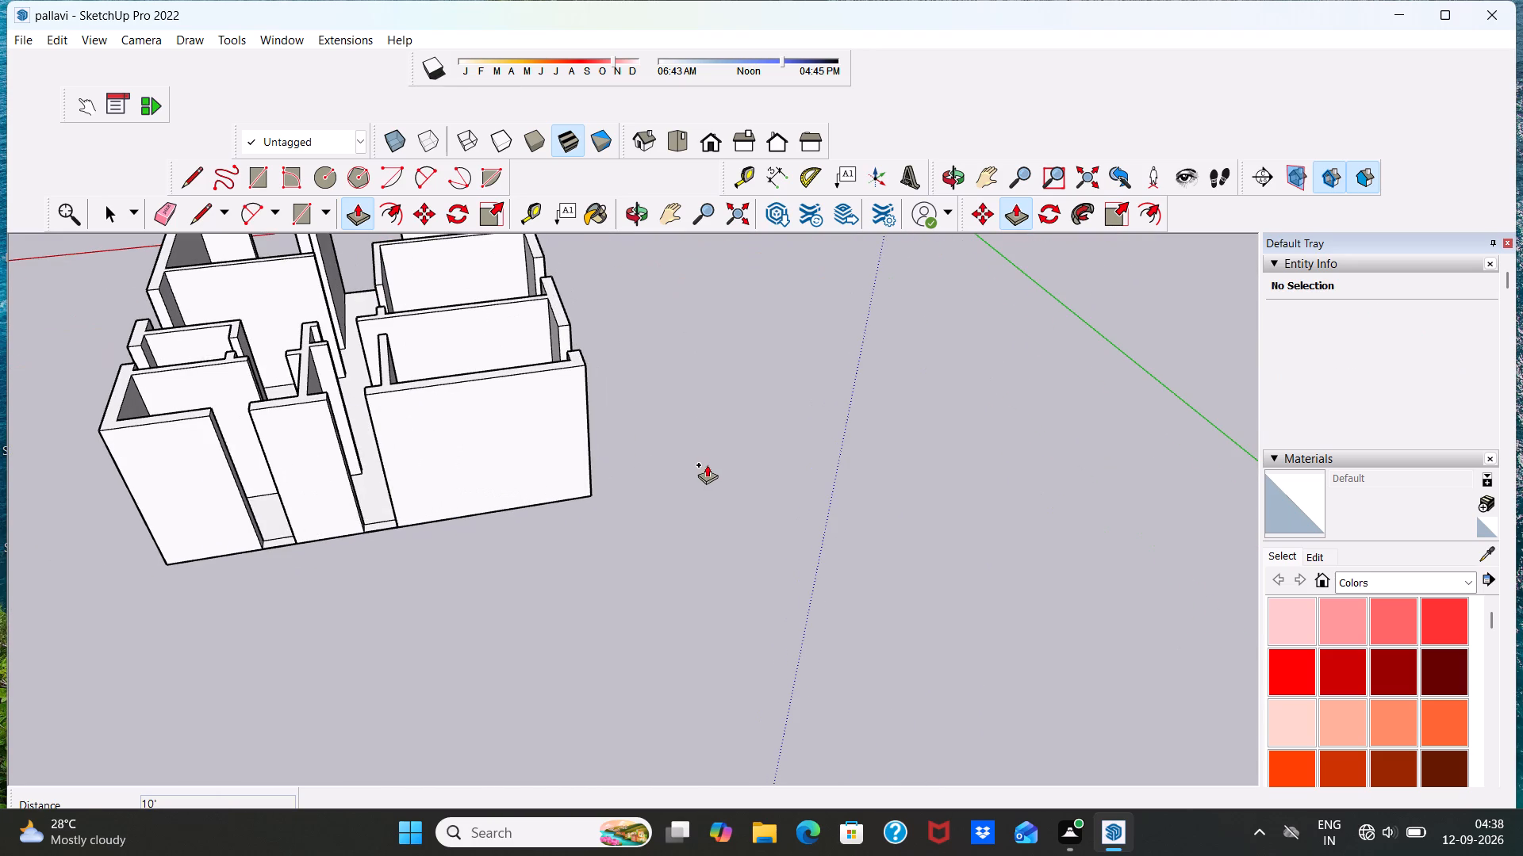
key(space)
middle_drag(713, 465, 284, 560)
middle_drag(1025, 501, 524, 467)
scroll(529, 446, down, 8)
scroll(532, 424, up, 1)
scroll(532, 422, down, 4)
middle_drag(927, 520, 747, 564)
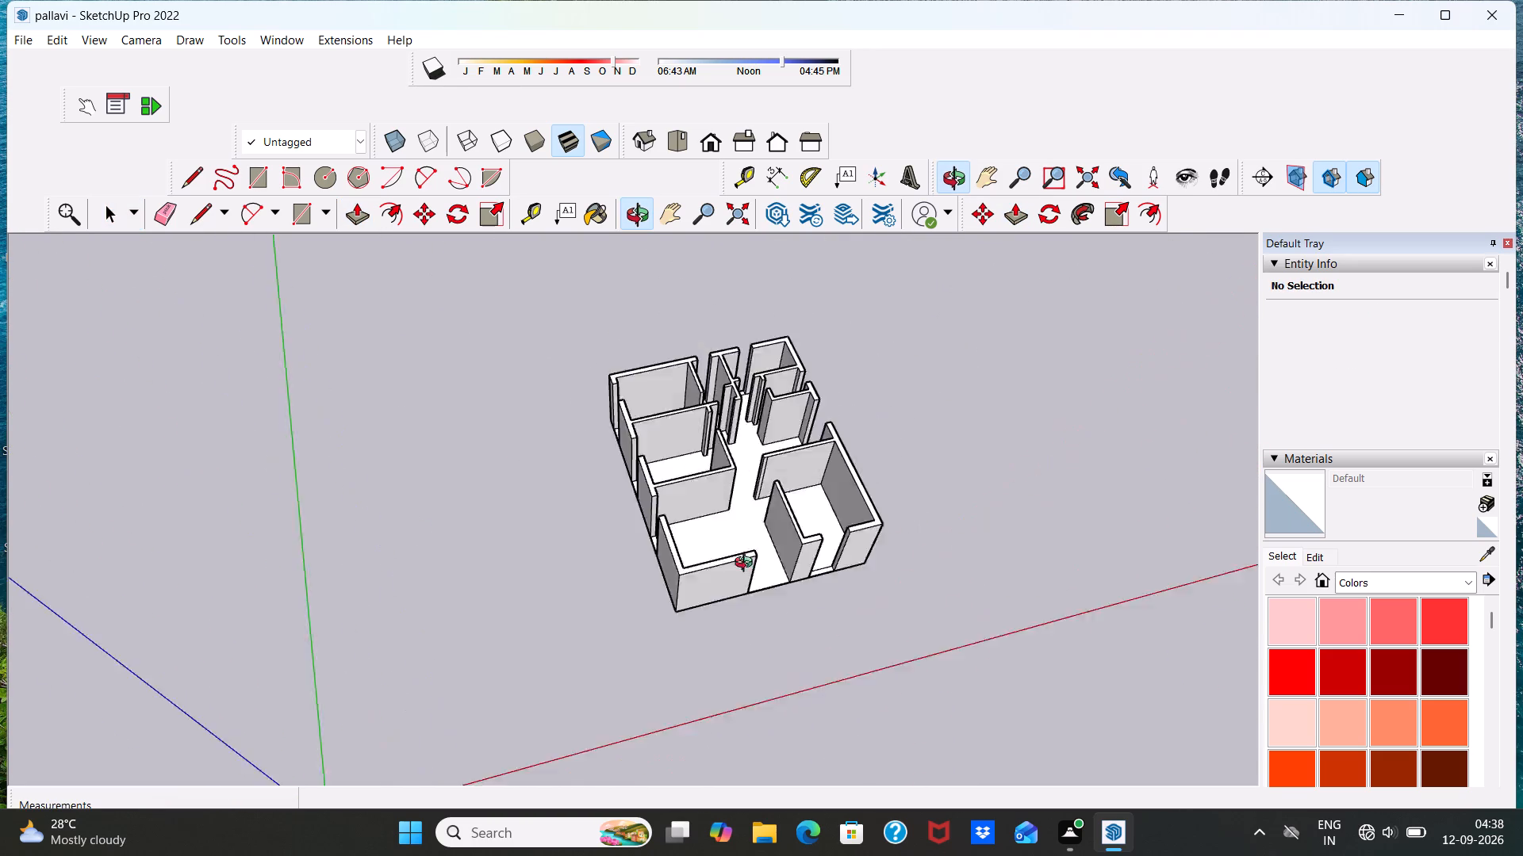
middle_drag(747, 564, 654, 412)
scroll(764, 587, up, 13)
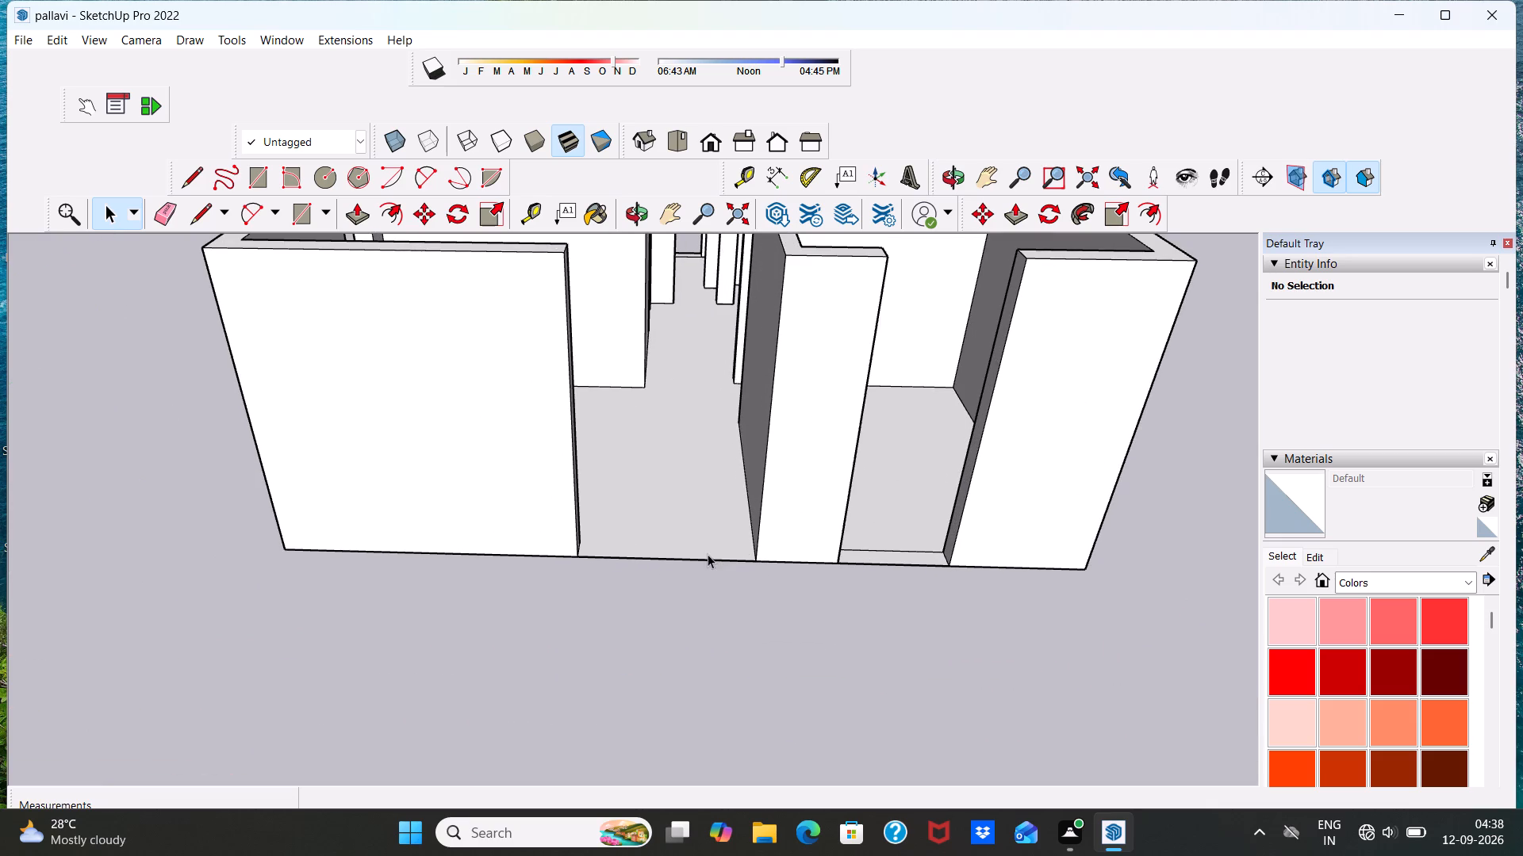
scroll(696, 552, down, 9)
scroll(669, 511, up, 13)
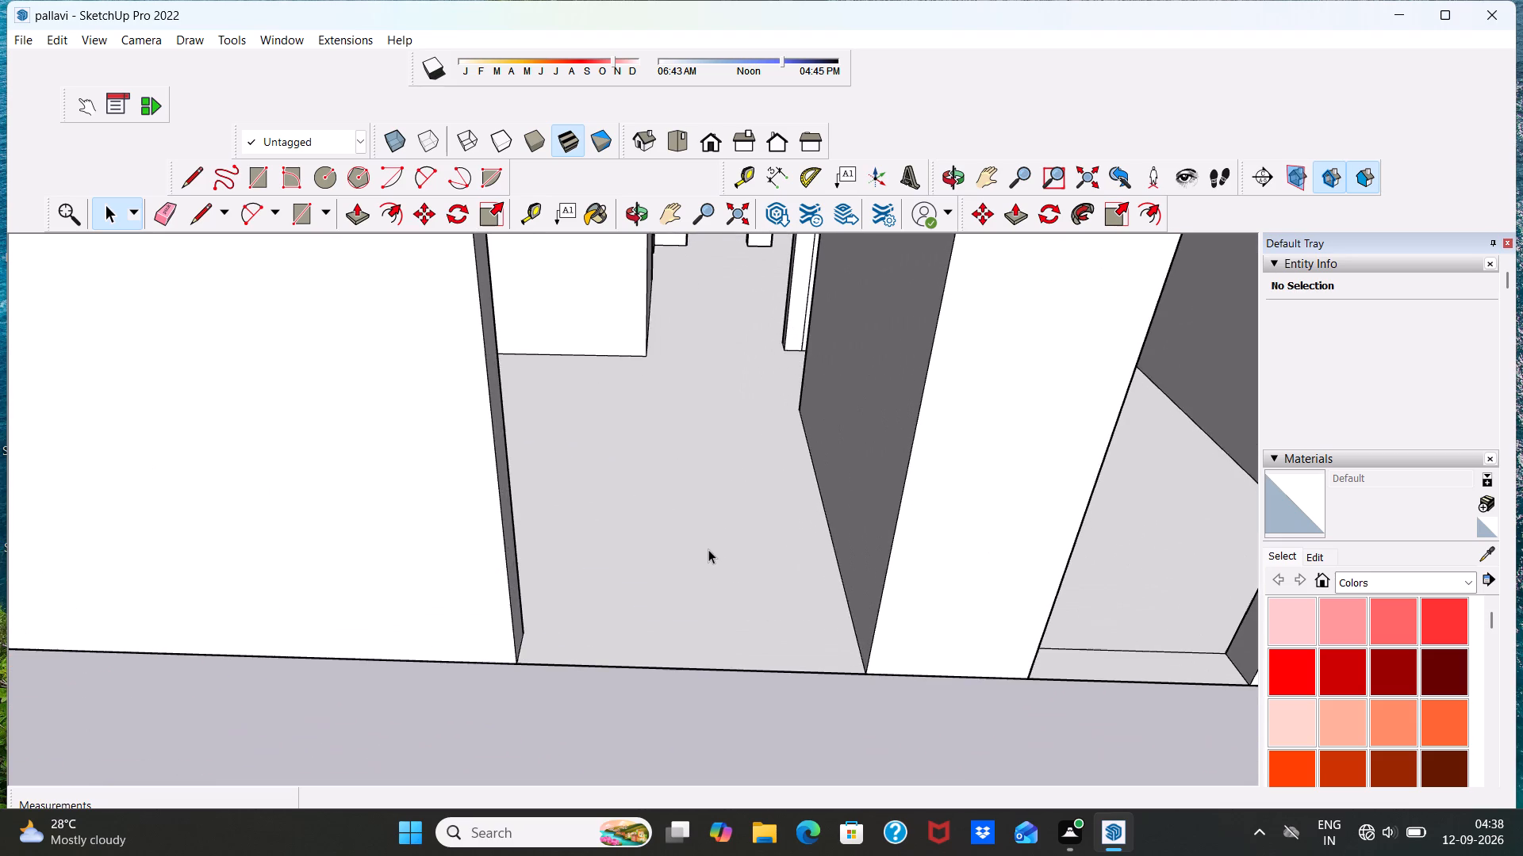
Examine the near outer wall's two openings from above and from the front.
scroll(708, 548, down, 12)
middle_drag(715, 538, 724, 629)
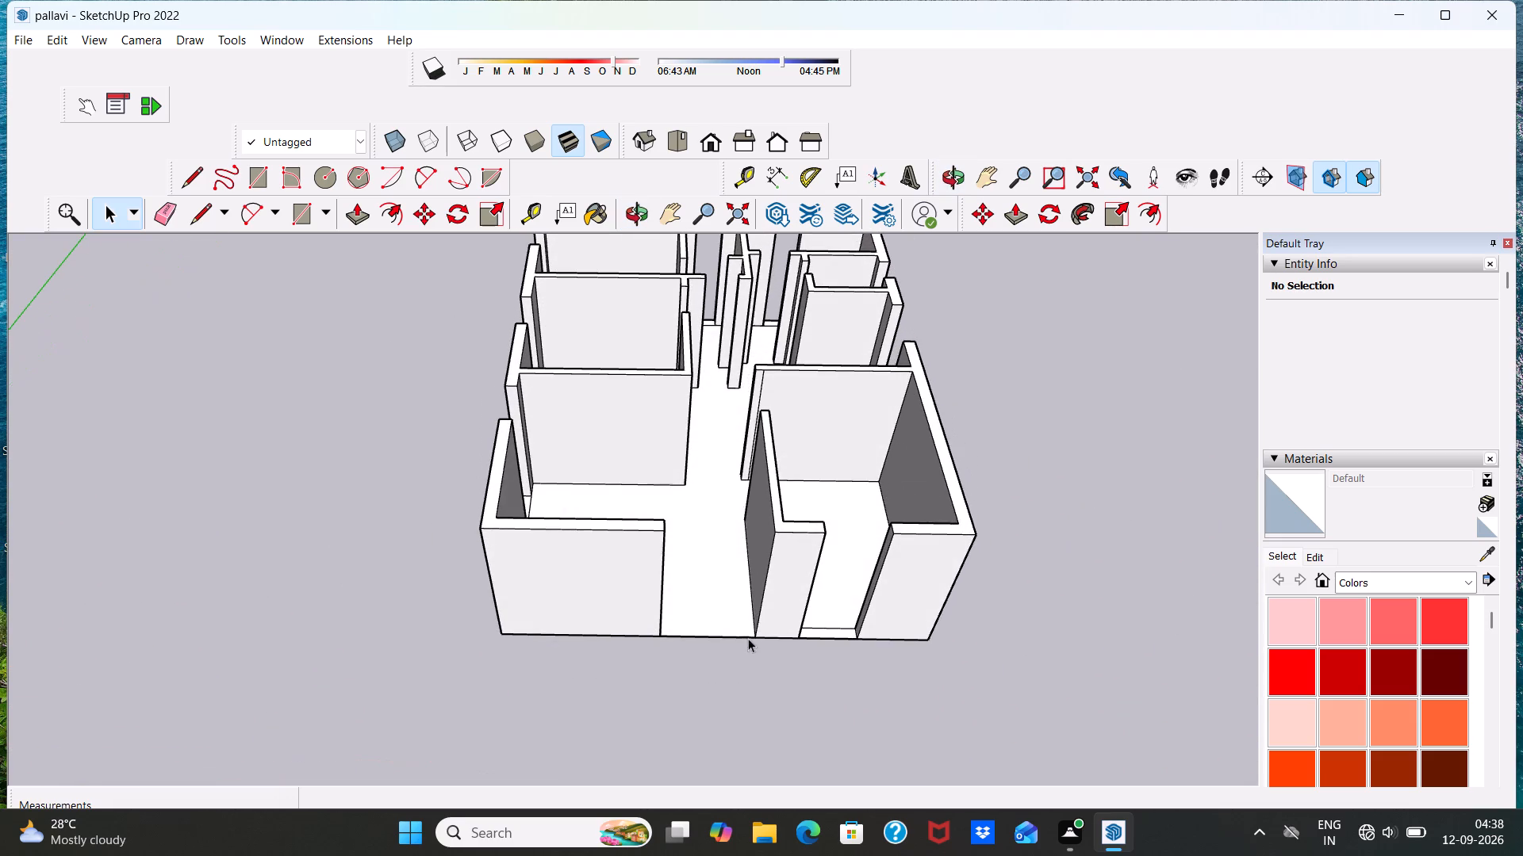
scroll(707, 582, up, 11)
scroll(516, 548, down, 14)
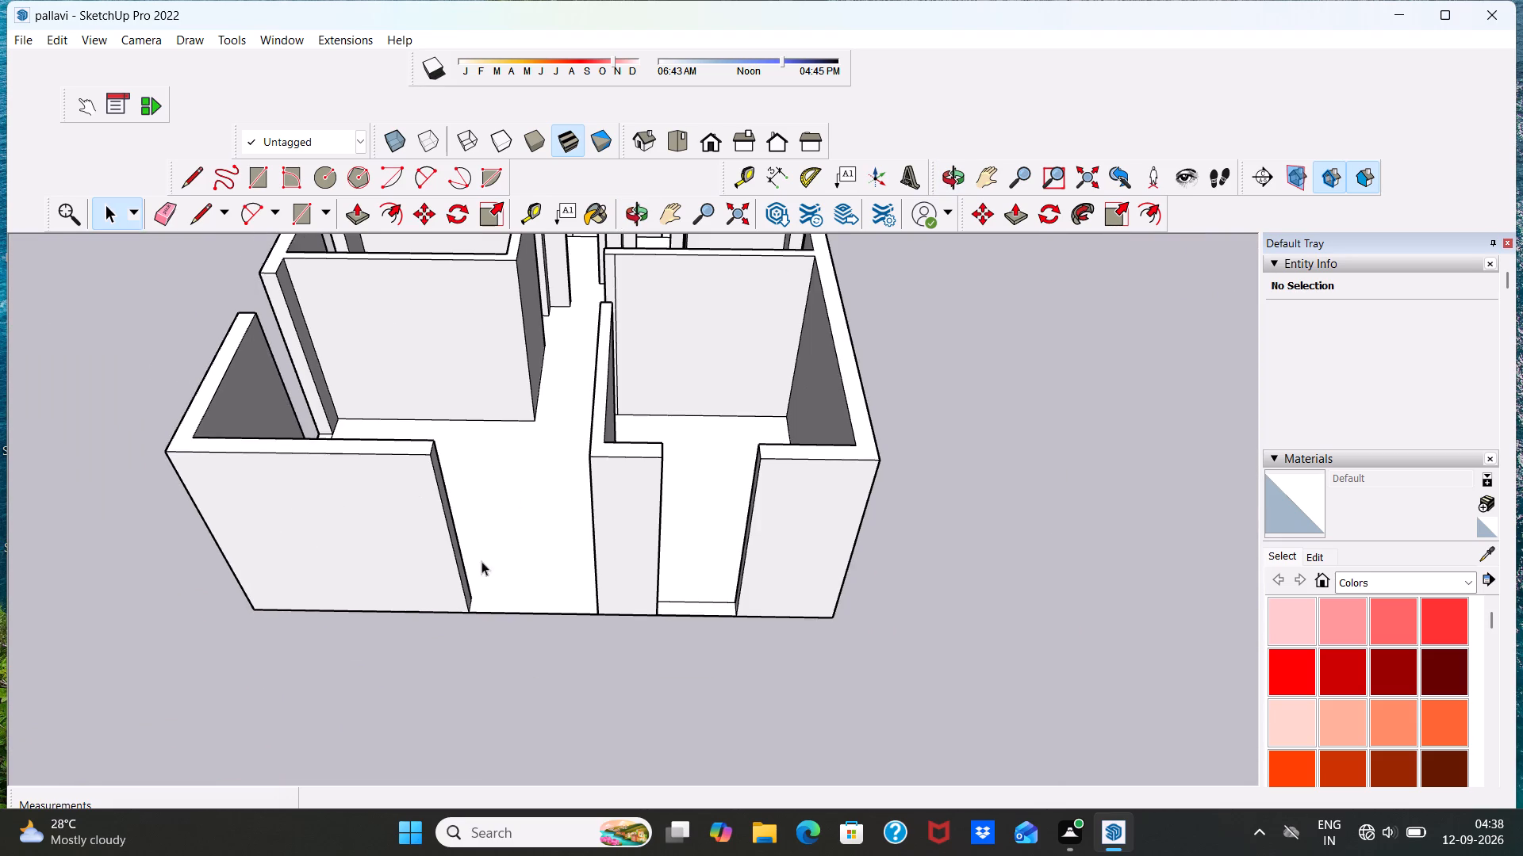
middle_drag(481, 561, 559, 439)
middle_drag(571, 493, 511, 468)
scroll(511, 484, up, 4)
scroll(511, 484, down, 6)
scroll(507, 421, up, 4)
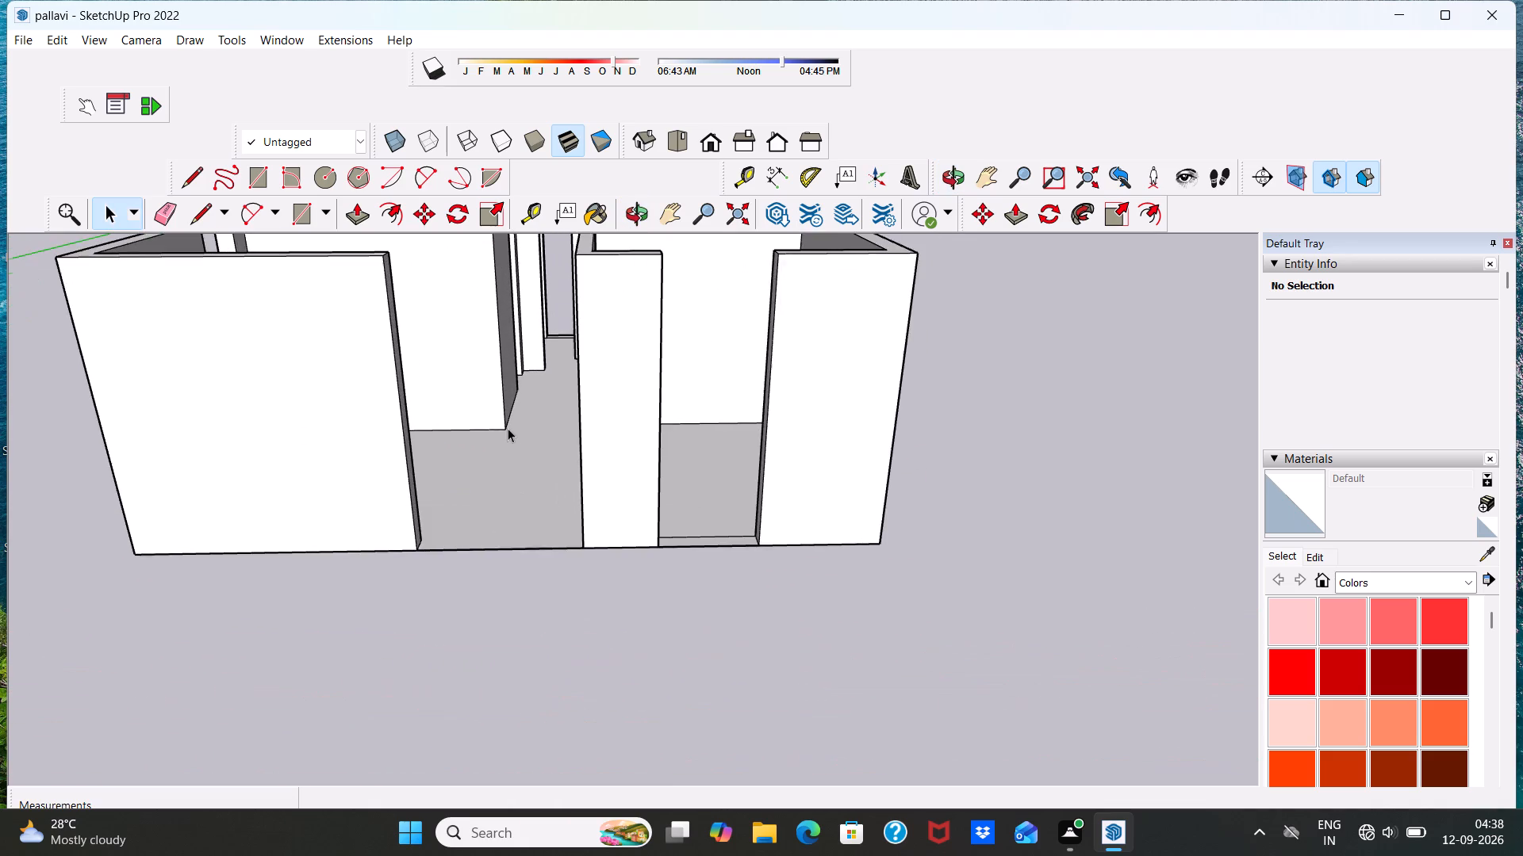
scroll(515, 440, down, 5)
scroll(590, 450, up, 9)
scroll(646, 484, down, 1)
Draw a line across the narrower near-wall opening's jamb on the corner side, 3' below the wall top.
middle_drag(646, 484, 776, 606)
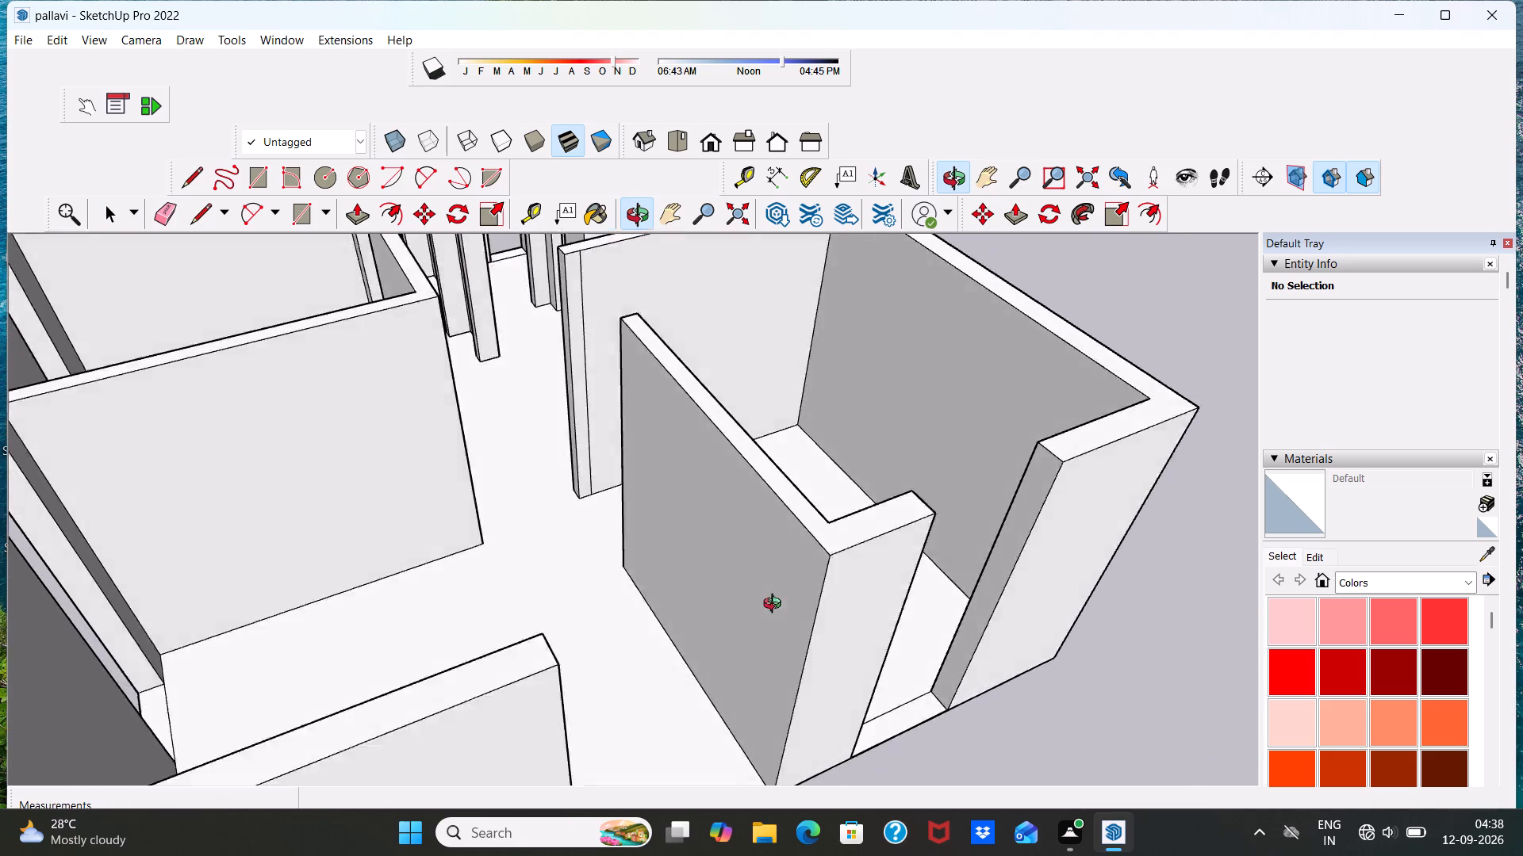
middle_drag(776, 606, 709, 583)
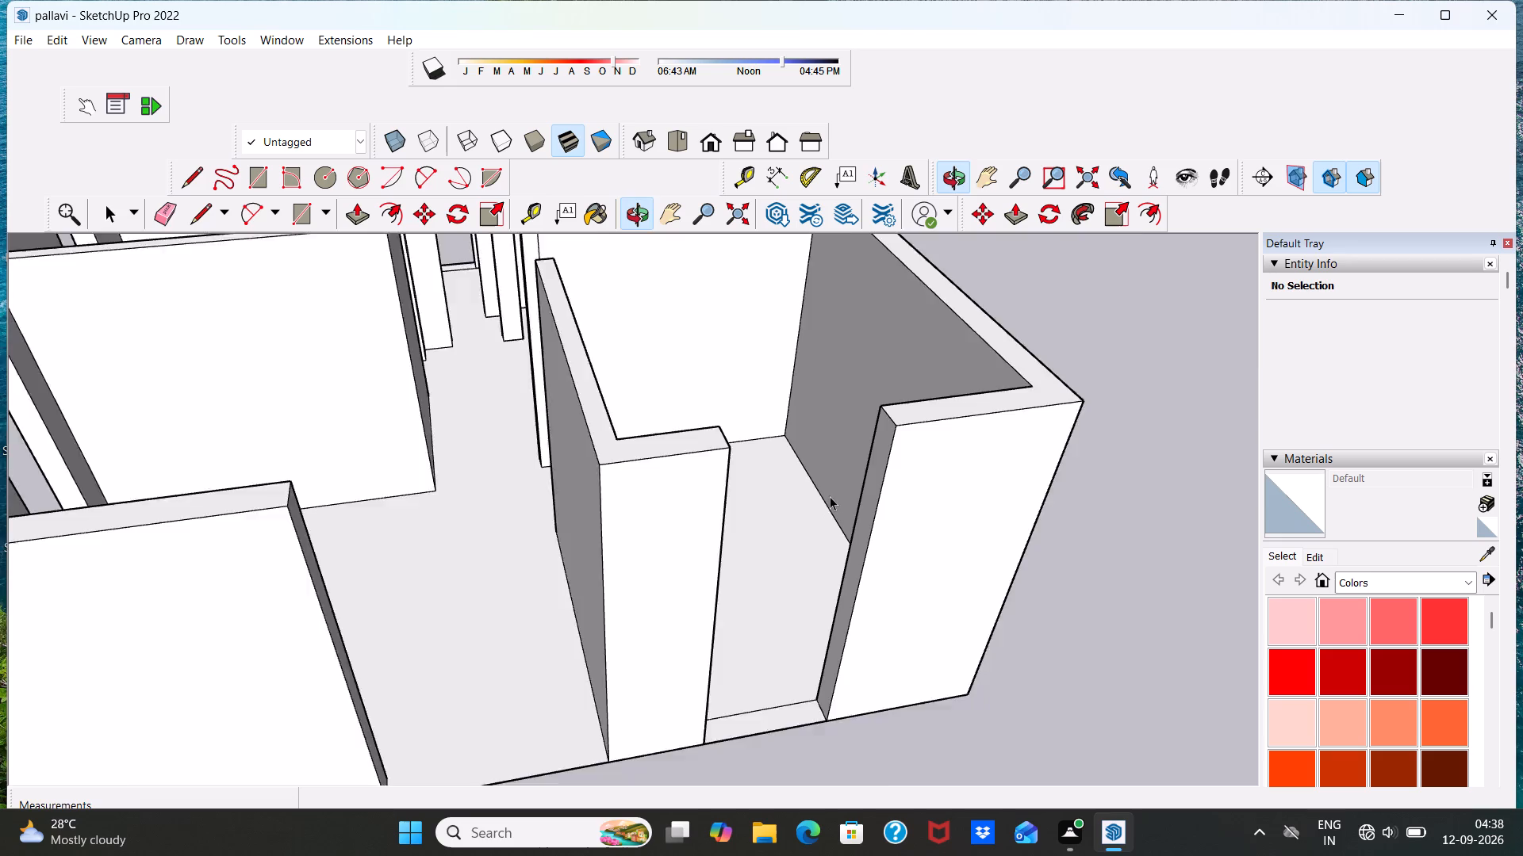
scroll(830, 495, up, 3)
scroll(868, 511, down, 6)
scroll(894, 496, up, 3)
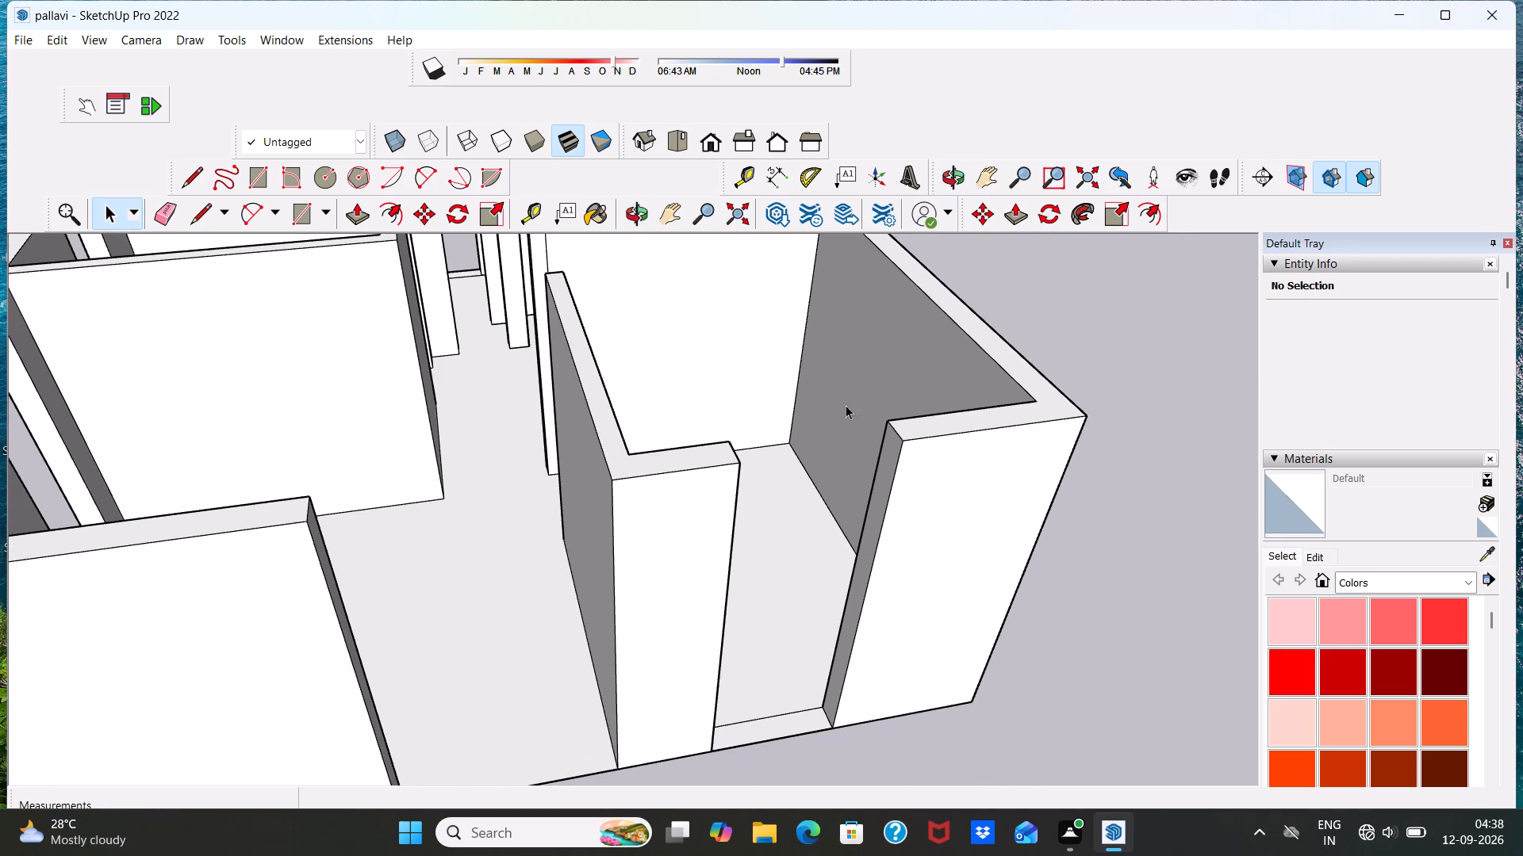
click(202, 219)
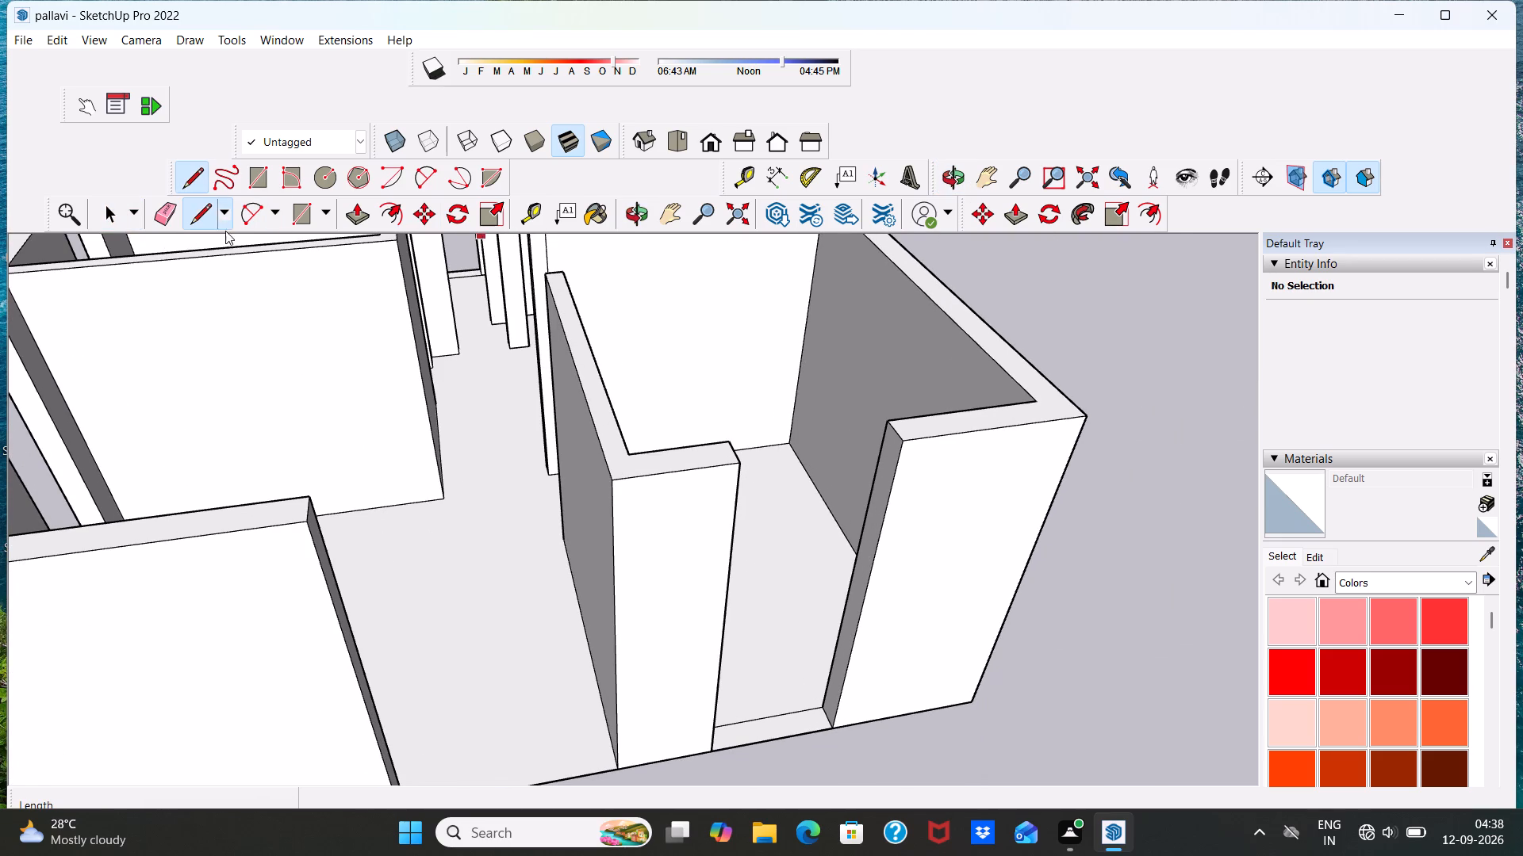
scroll(922, 457, up, 4)
click(896, 430)
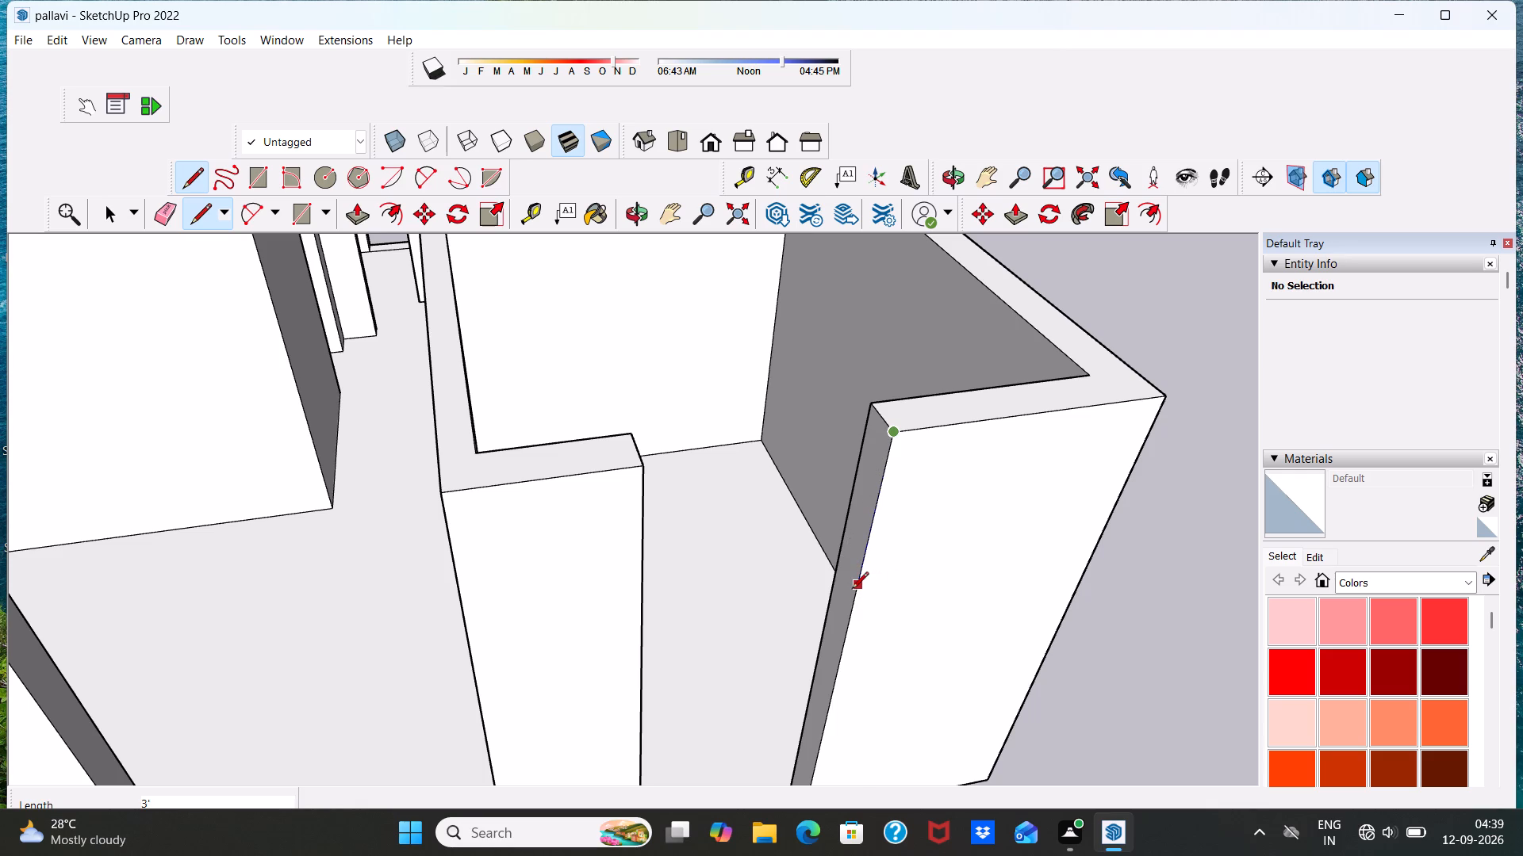
key(3)
key(apostrophe)
key(Return)
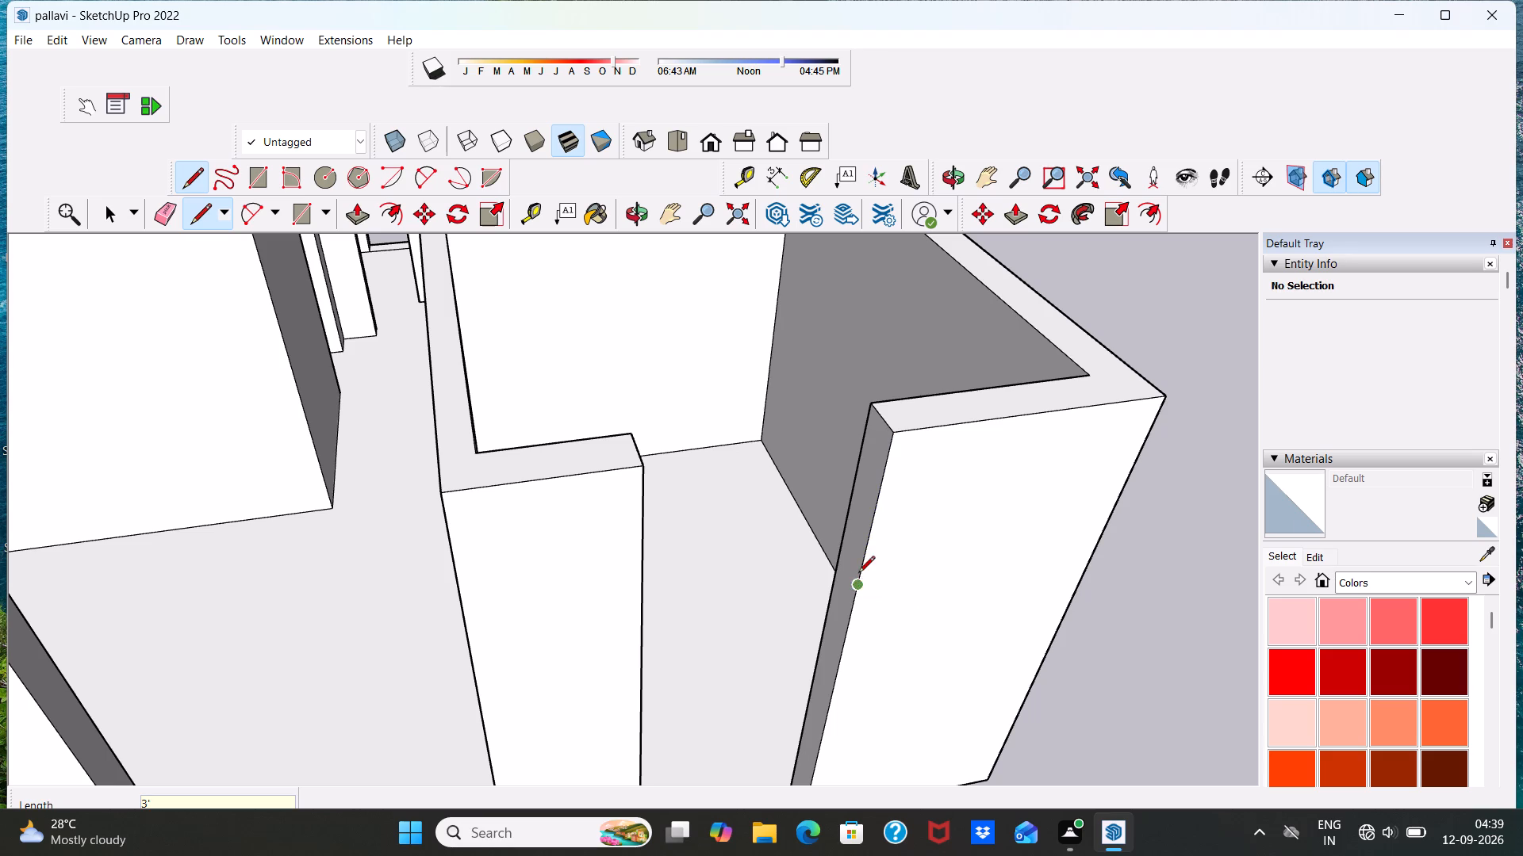
click(857, 587)
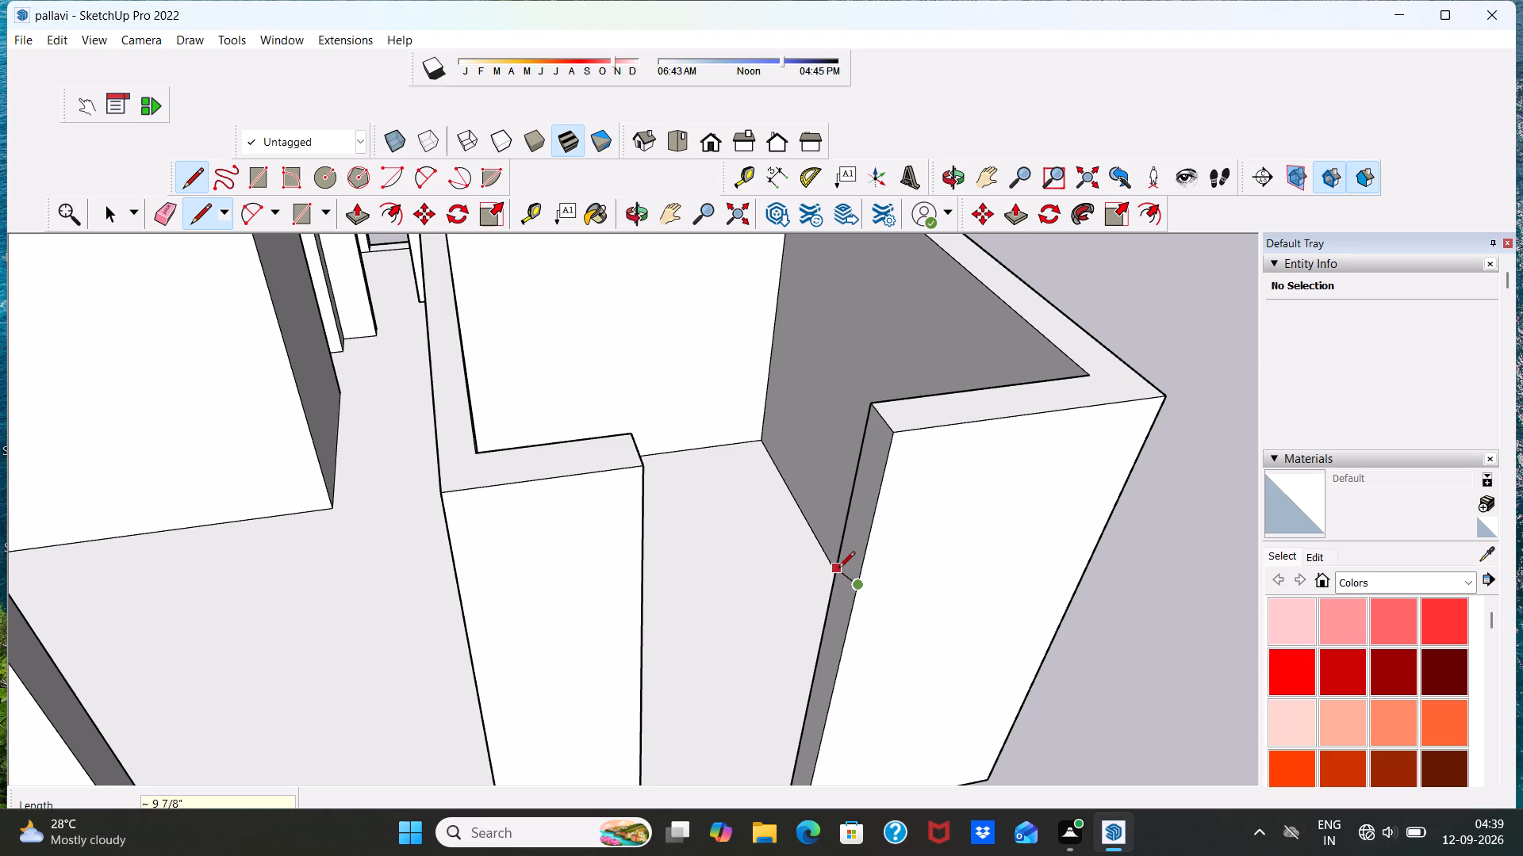
click(838, 569)
scroll(838, 568, down, 13)
scroll(842, 648, up, 4)
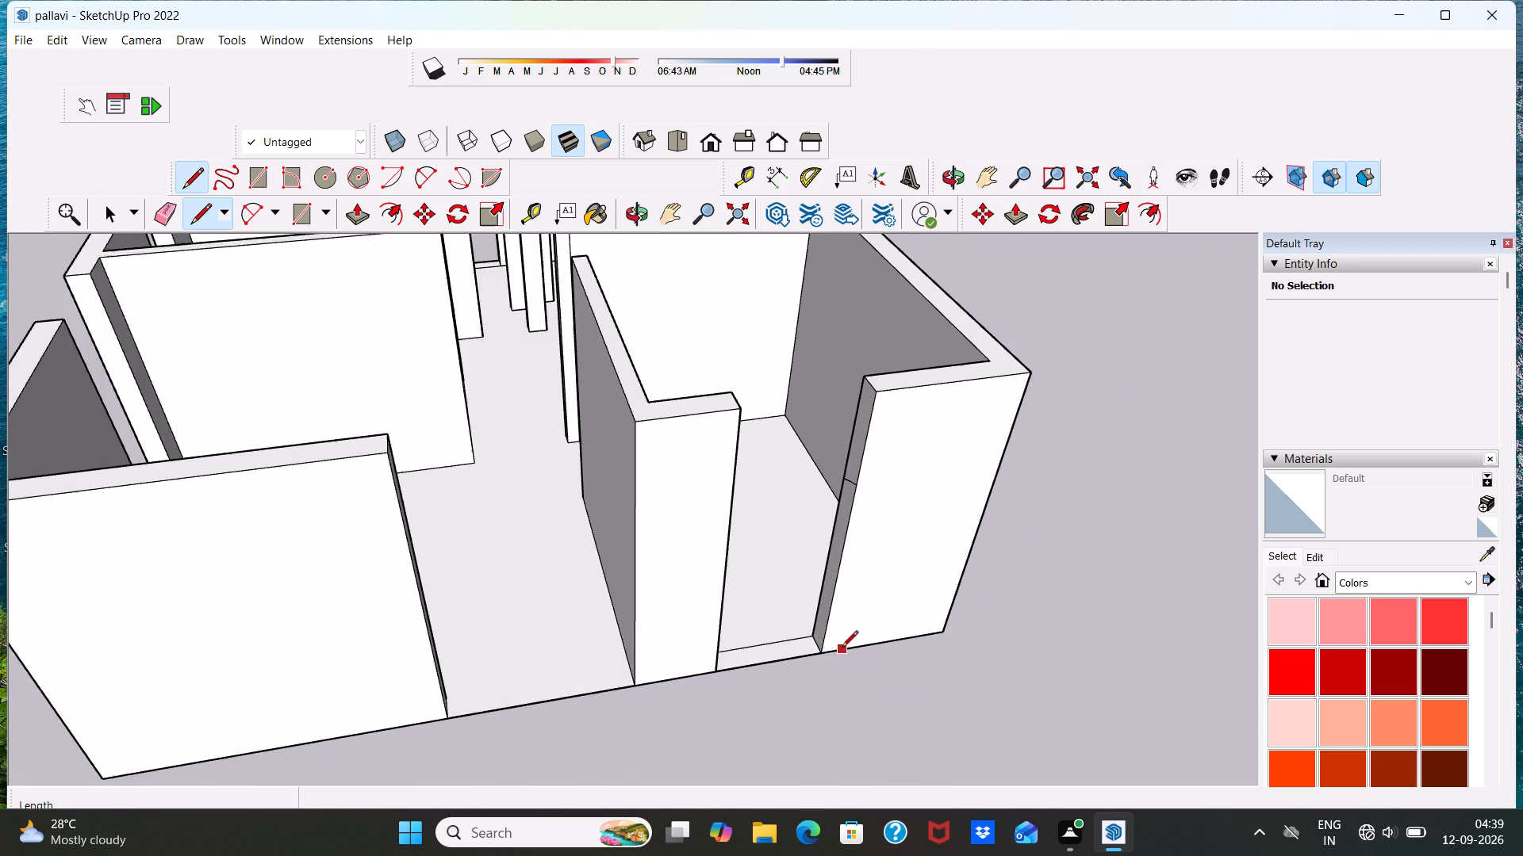
Draw a second line across the same jamb, 3' above the floor.
scroll(842, 648, up, 14)
click(811, 670)
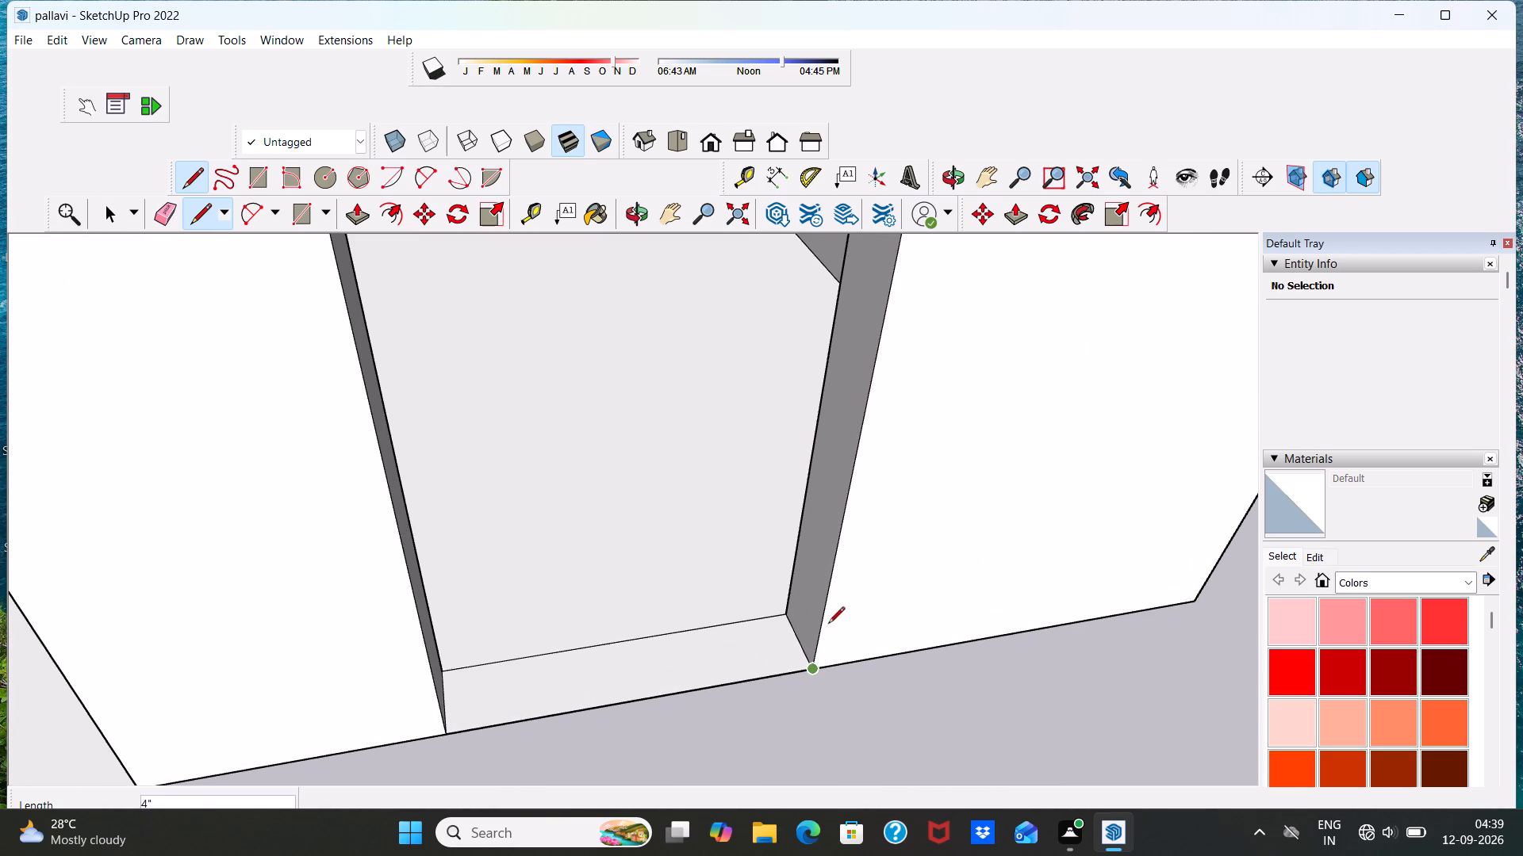
key(3)
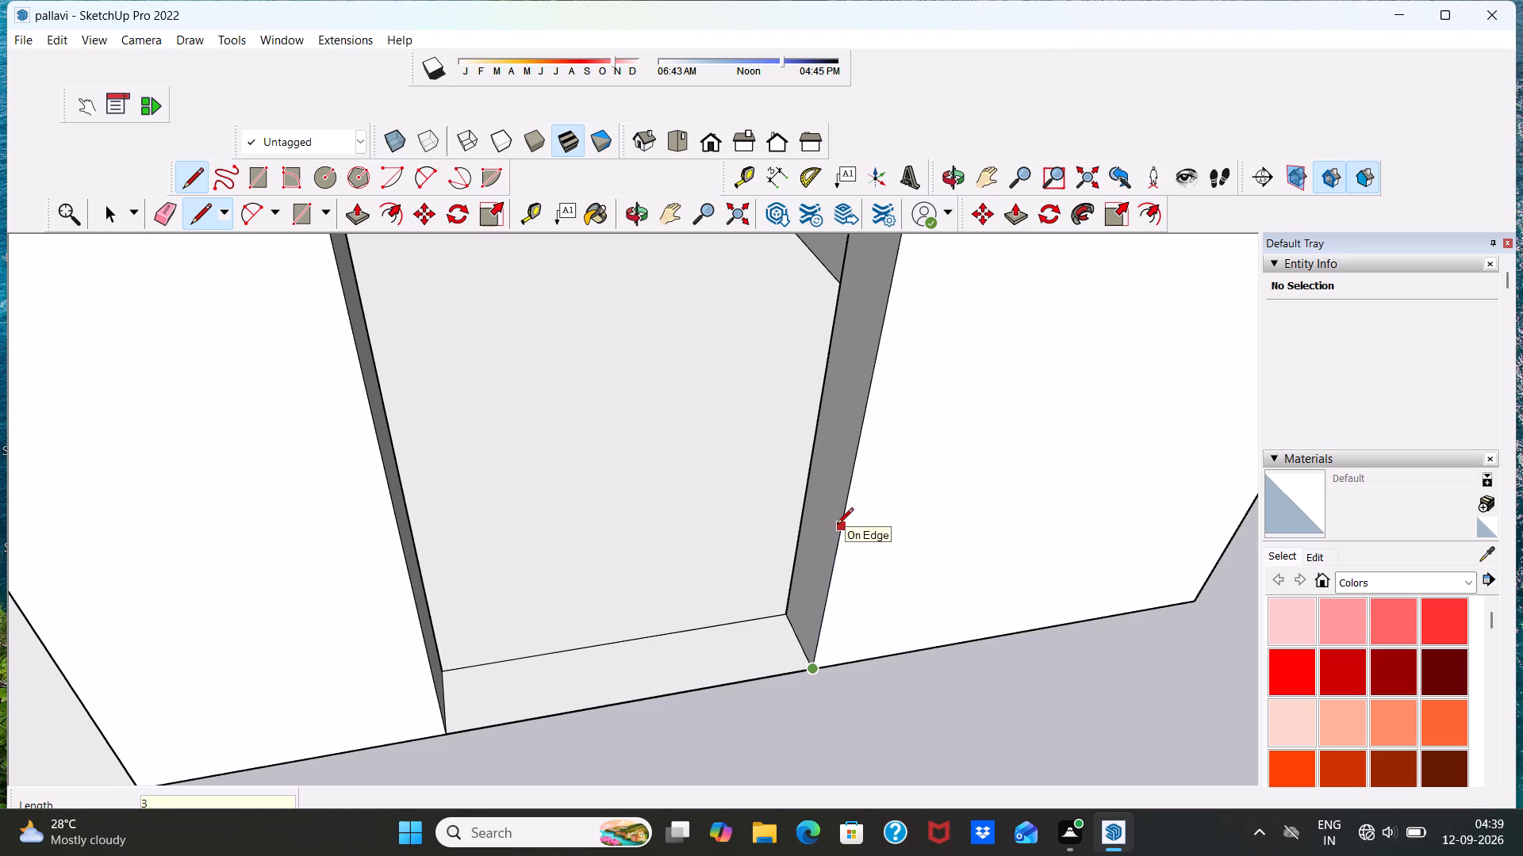
key(apostrophe)
key(Return)
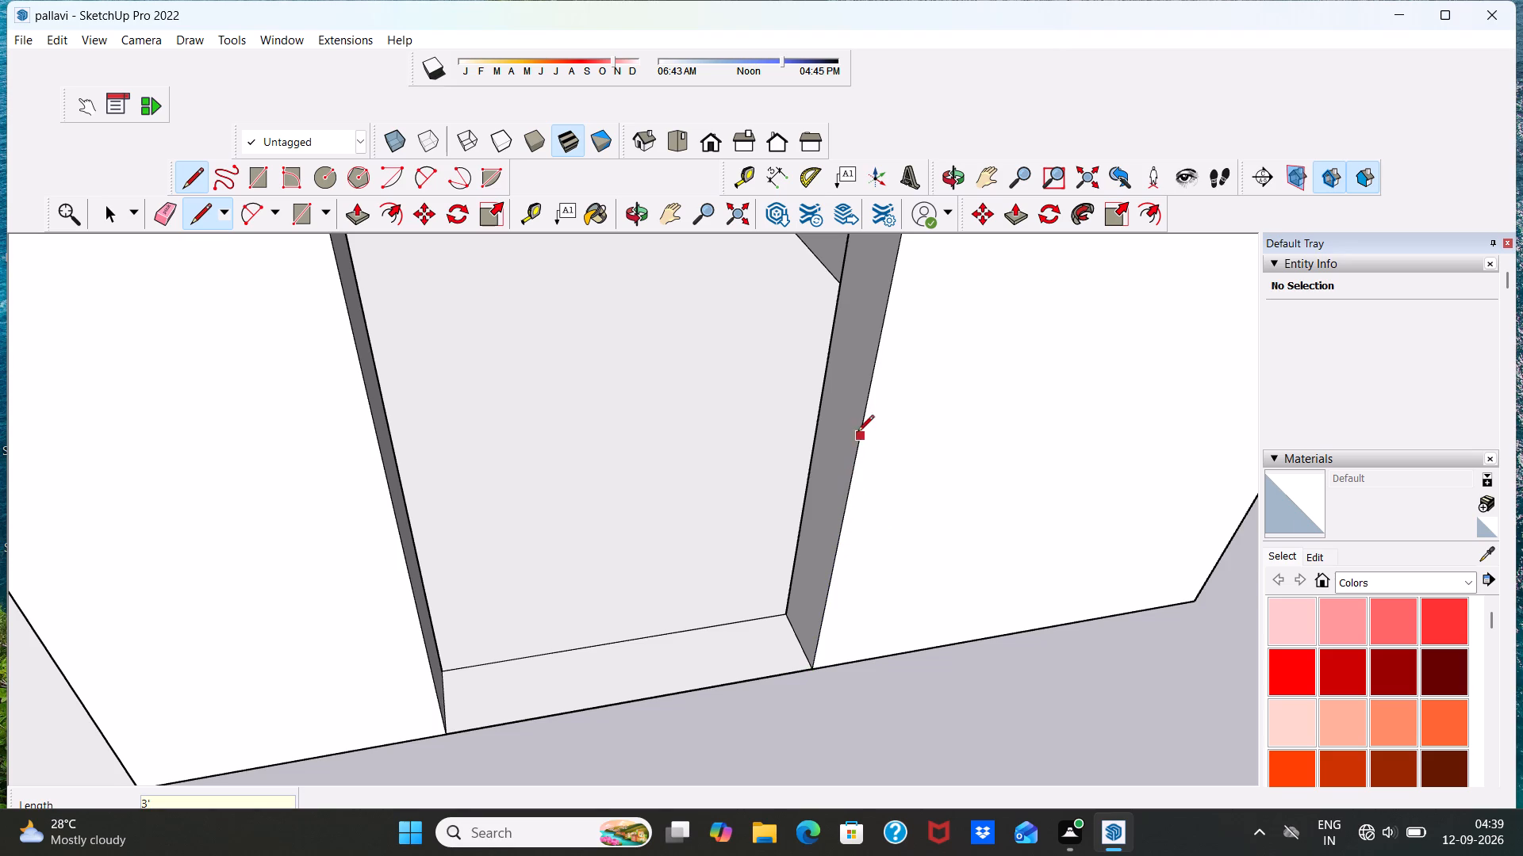
click(865, 417)
scroll(827, 380, up, 9)
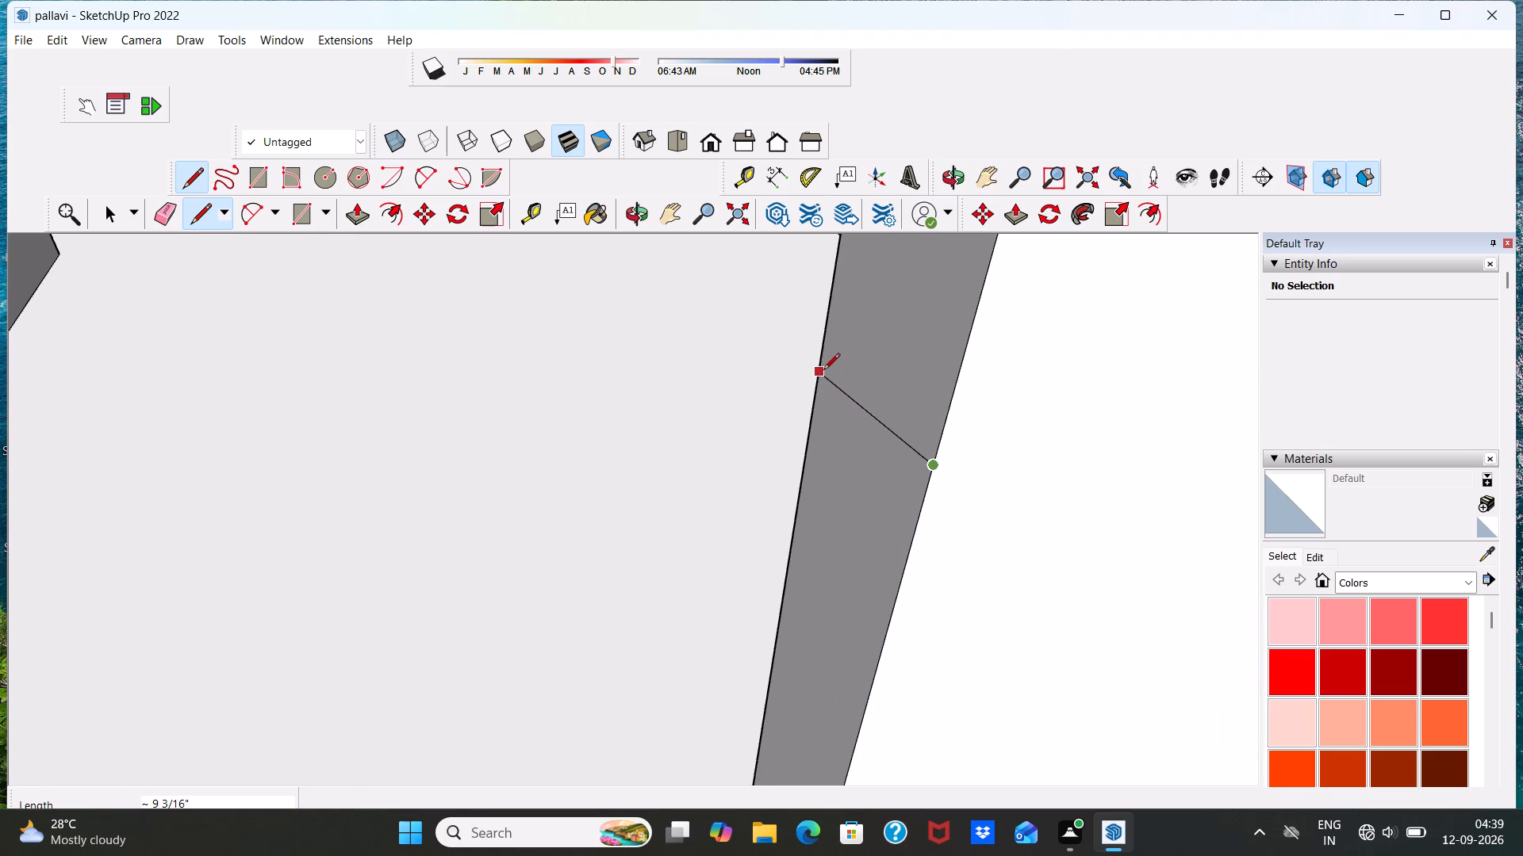
scroll(837, 368, up, 10)
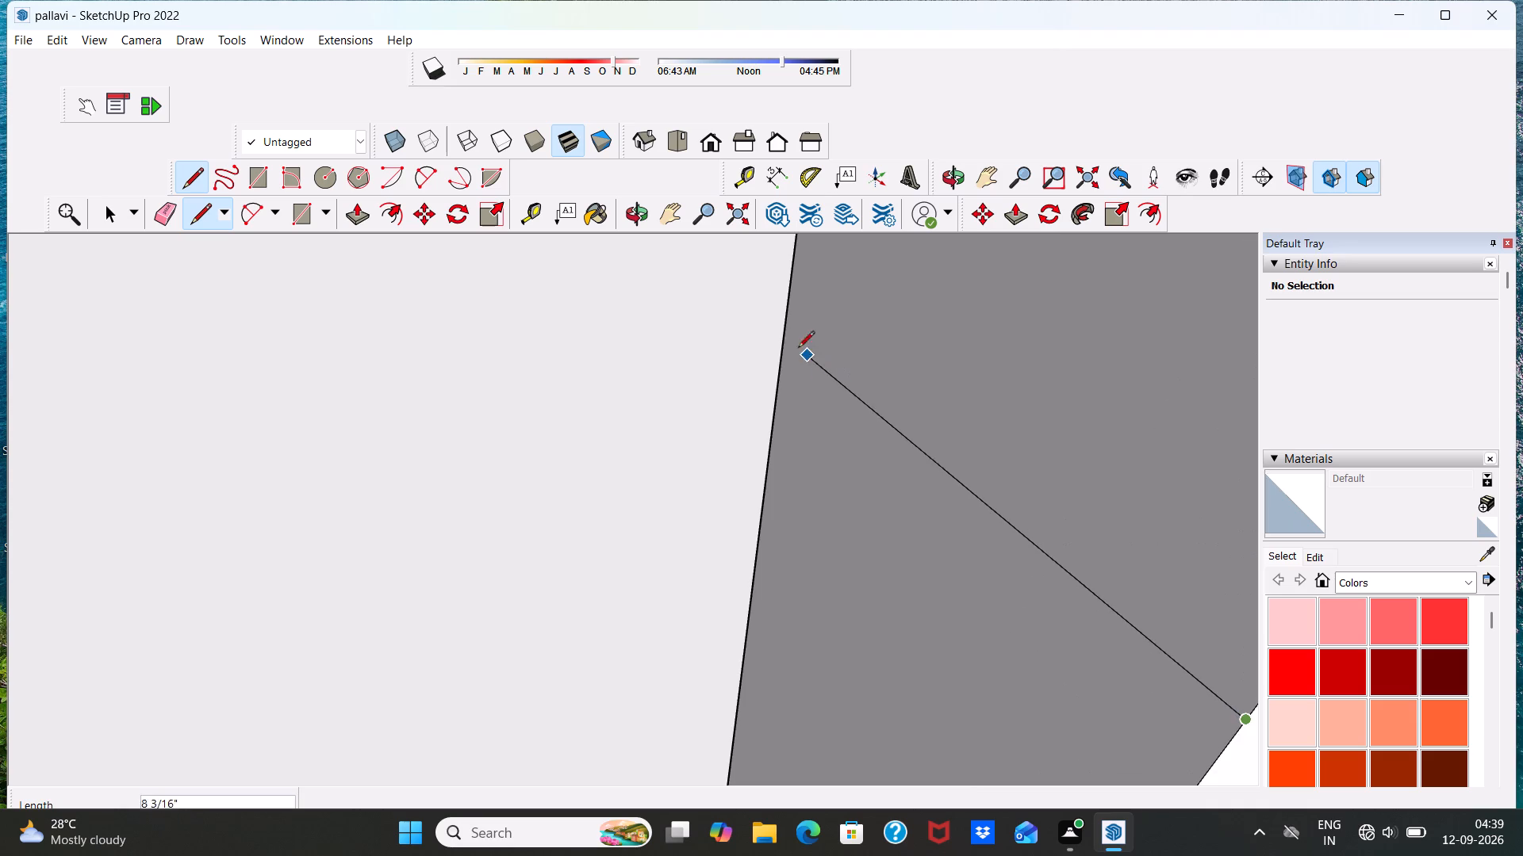
scroll(783, 327, up, 4)
click(783, 327)
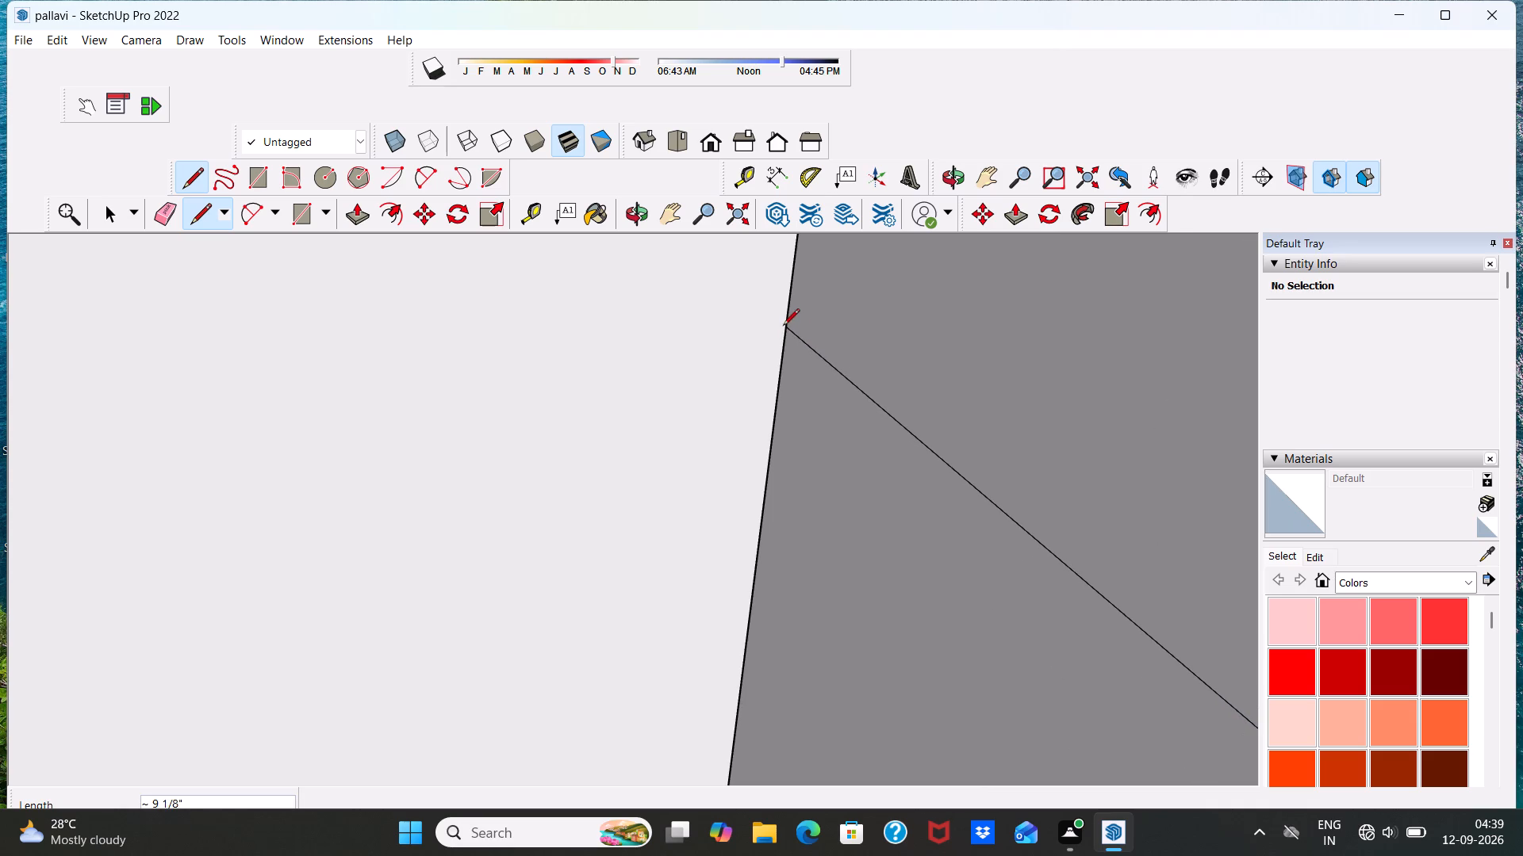
scroll(794, 348, down, 11)
key(space)
scroll(801, 388, down, 18)
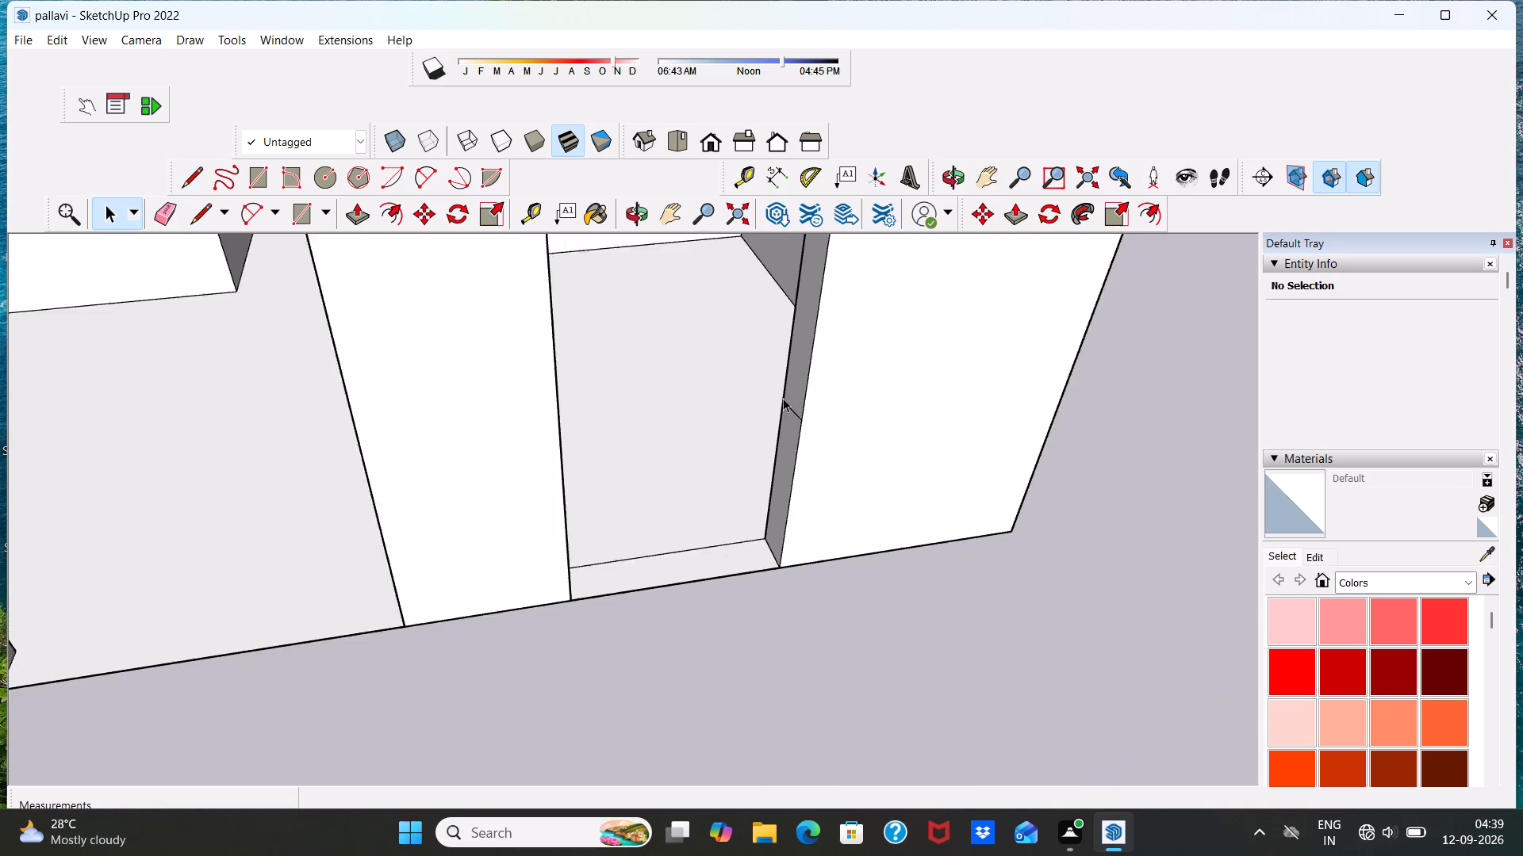
Push/Pull the jamb's upper section about 3' 7" across the opening to the opposite jamb, forming the wall above the window.
scroll(783, 398, down, 2)
scroll(791, 354, up, 7)
scroll(792, 353, down, 20)
scroll(792, 353, down, 5)
scroll(814, 286, up, 4)
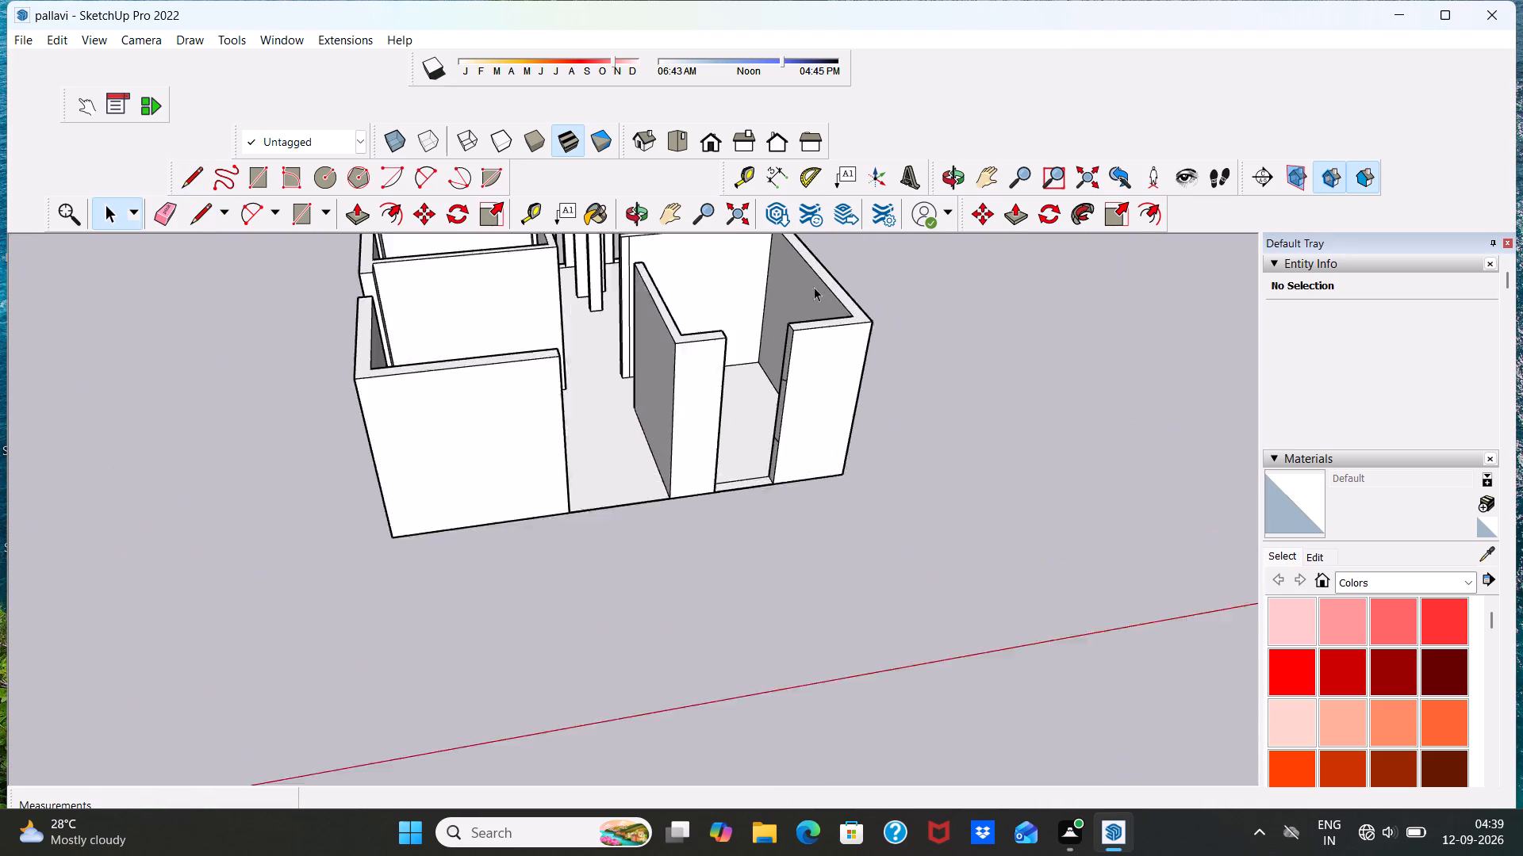
scroll(814, 287, up, 15)
scroll(715, 396, down, 5)
scroll(747, 346, up, 5)
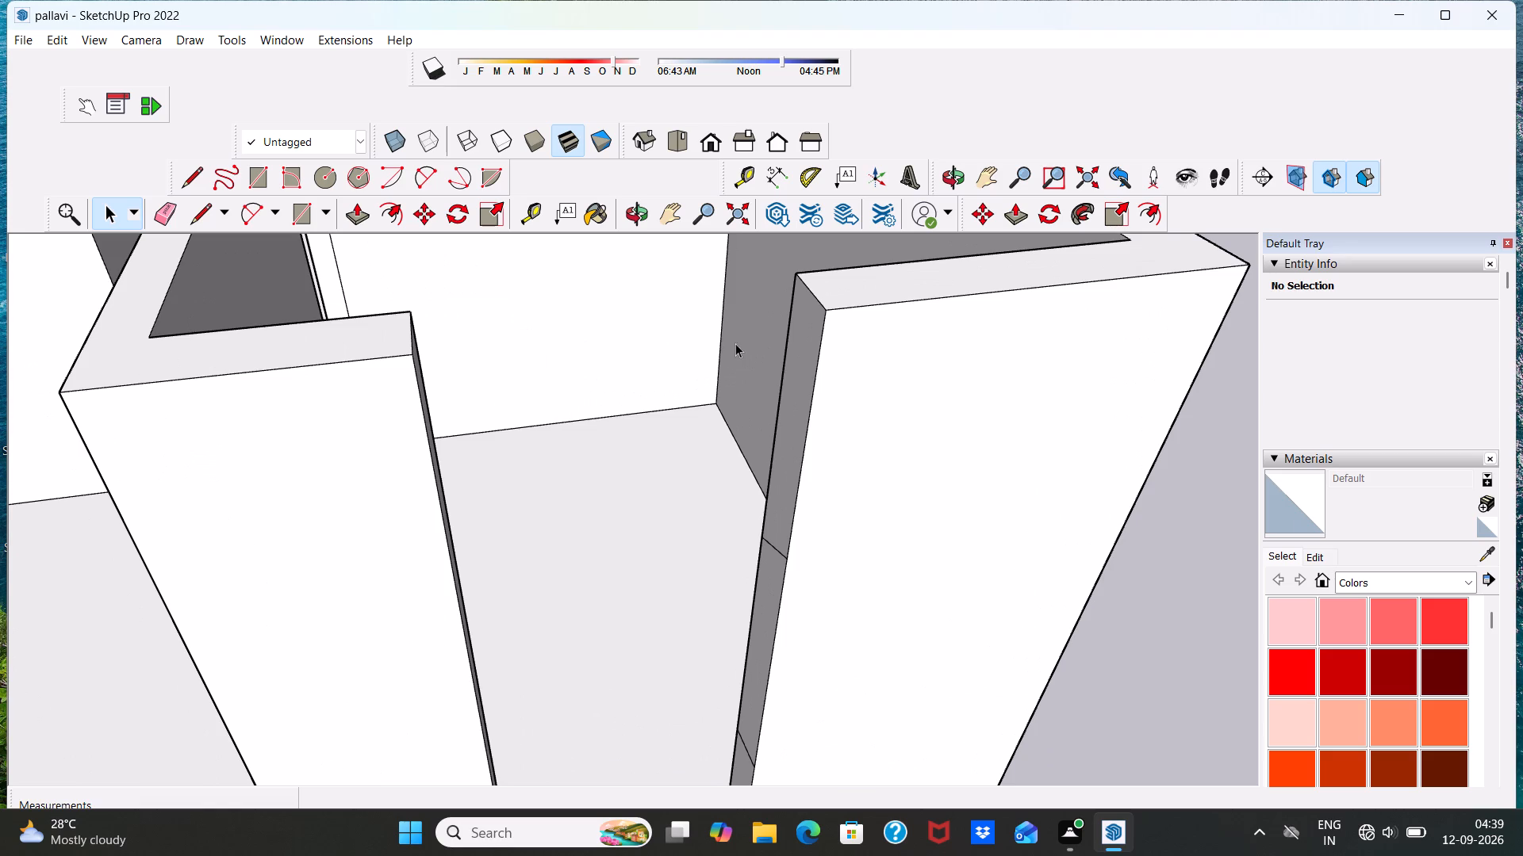
click(359, 221)
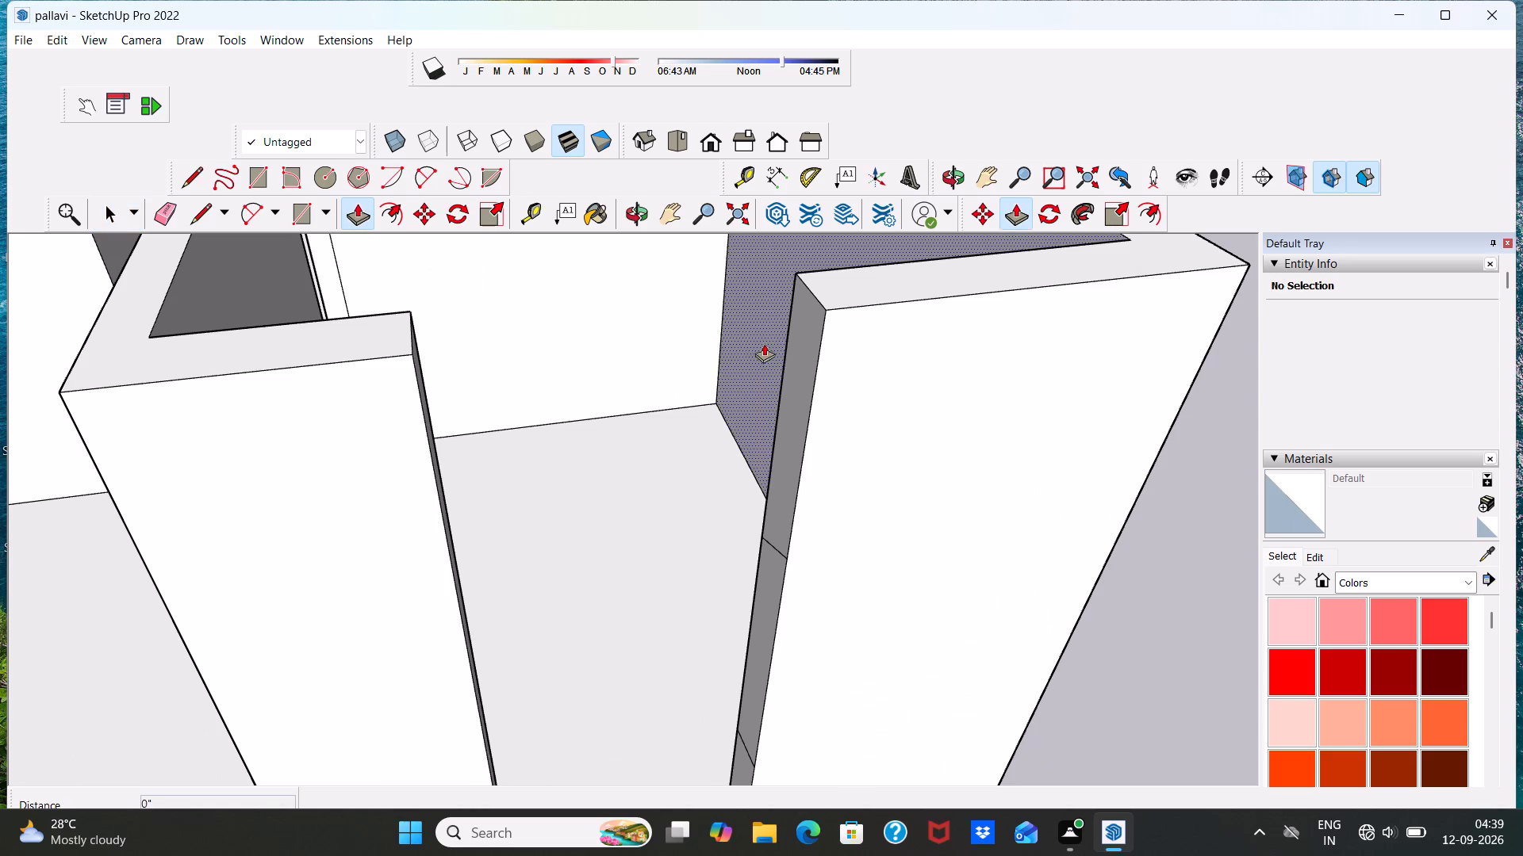
scroll(800, 345, up, 4)
click(800, 345)
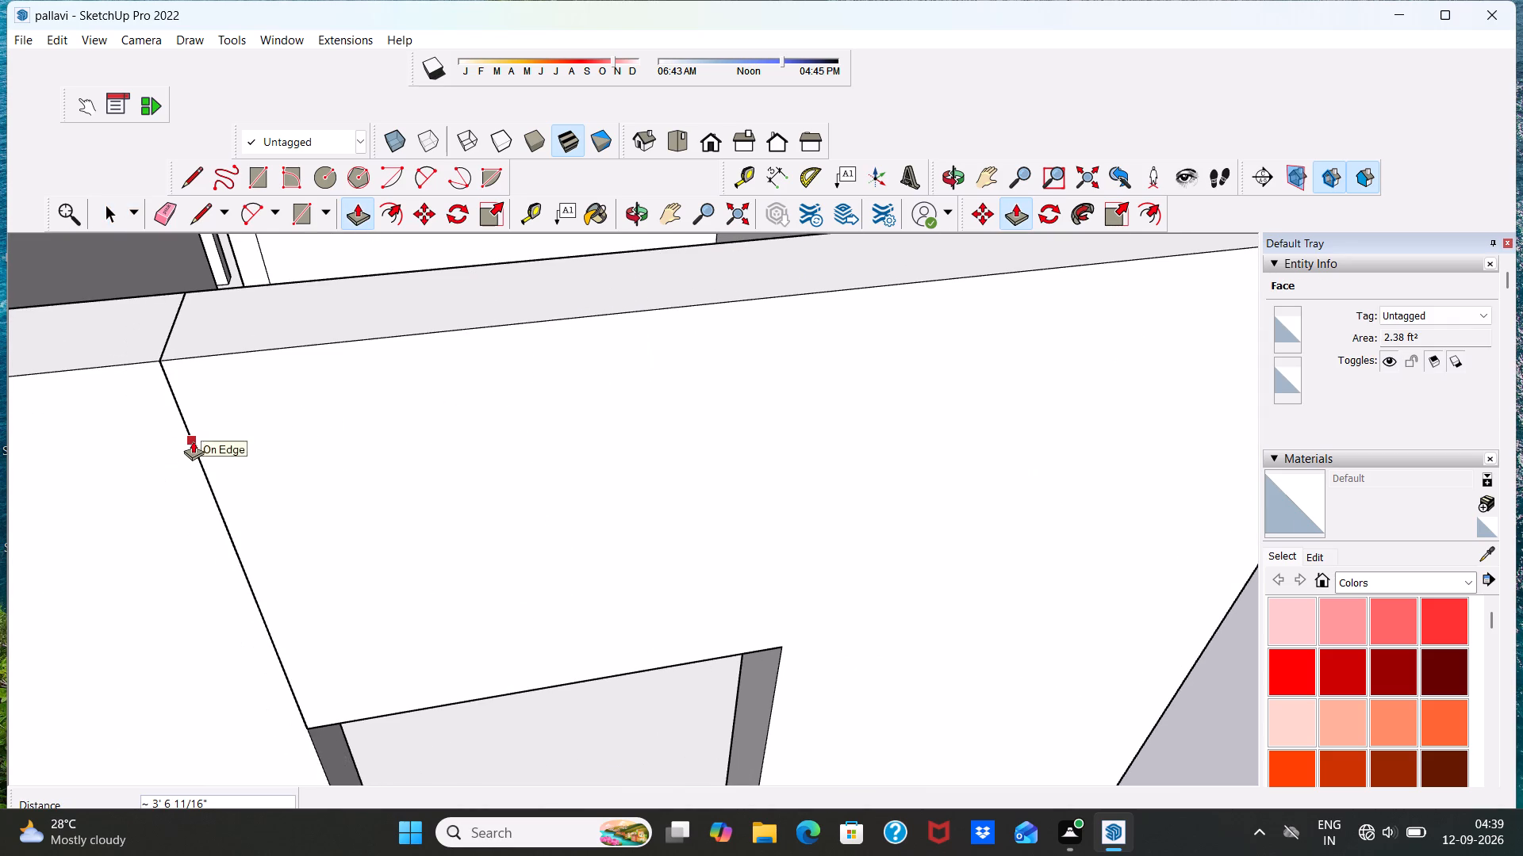
click(194, 439)
Push/Pull the jamb's lower section about 3' 7" across the opening to the opposite jamb, forming the wall below the window.
scroll(318, 397, down, 20)
scroll(534, 618, up, 7)
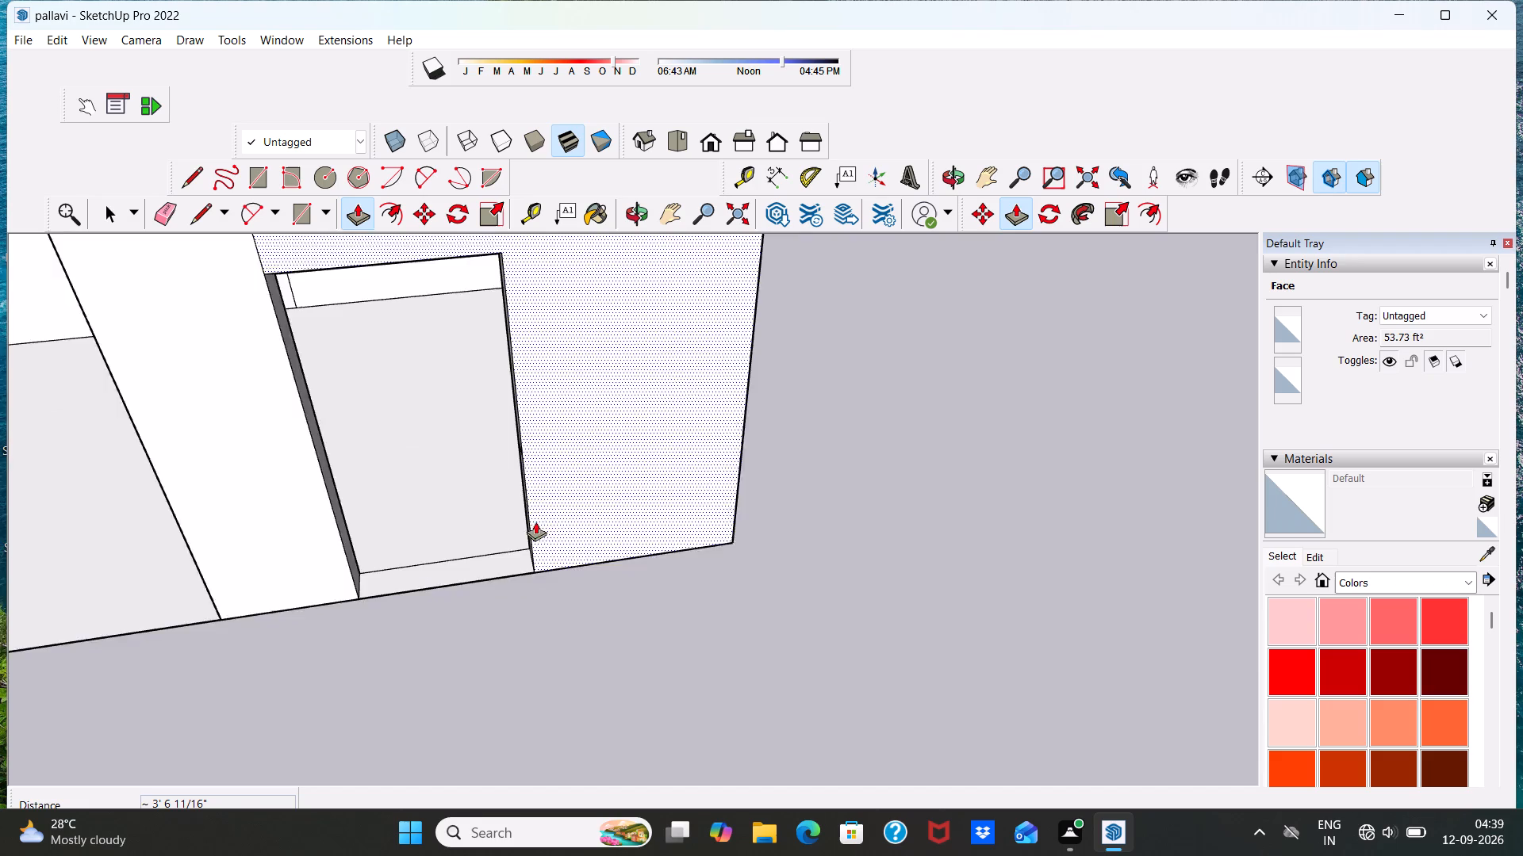
scroll(535, 522, up, 6)
middle_drag(472, 570, 593, 568)
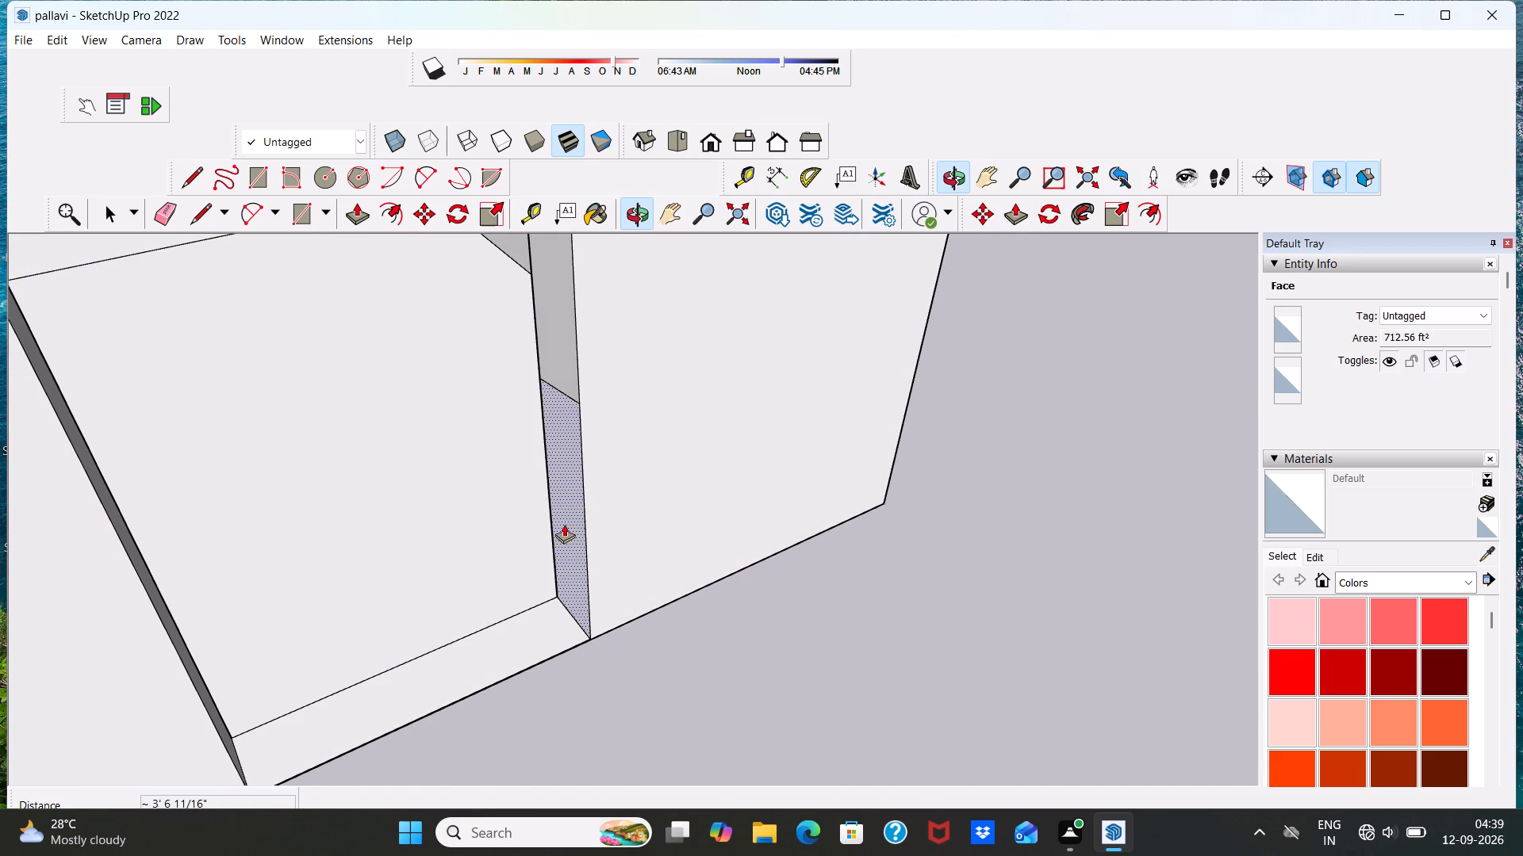
click(566, 522)
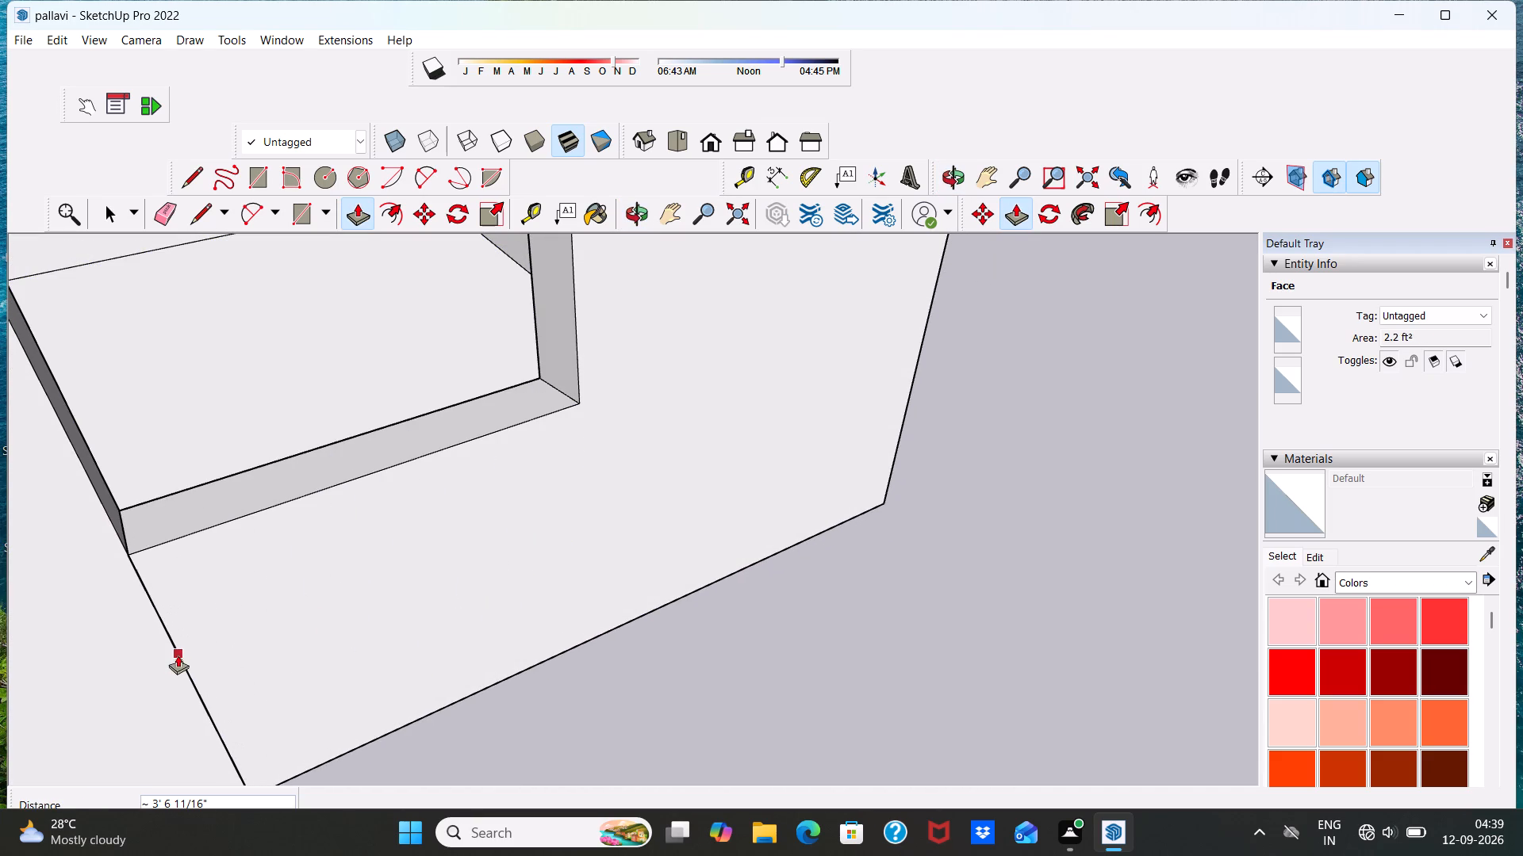
click(178, 652)
scroll(275, 641, down, 19)
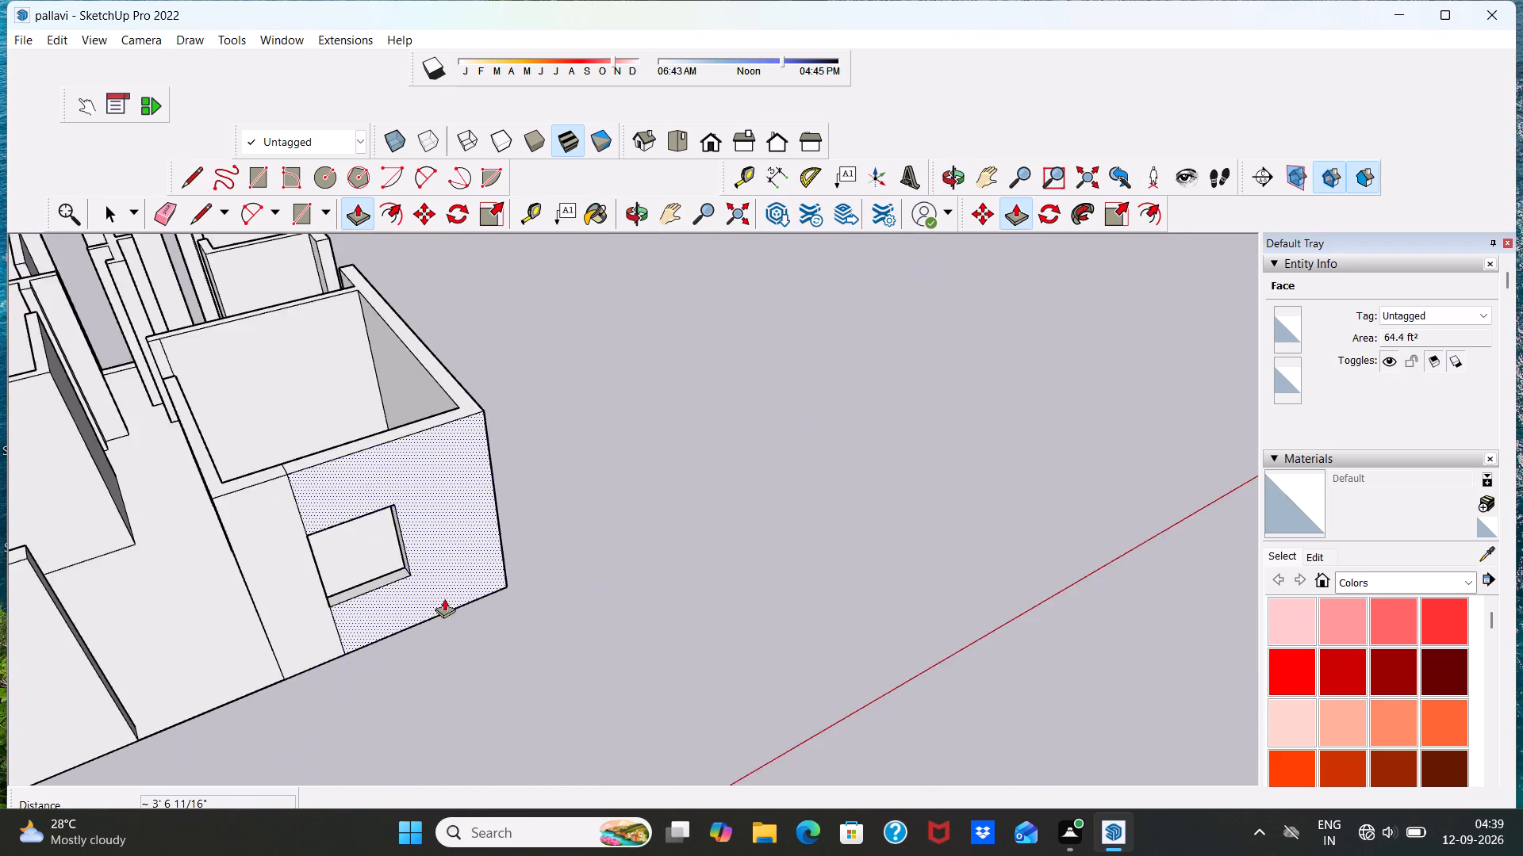
scroll(466, 709, up, 6)
scroll(469, 663, down, 13)
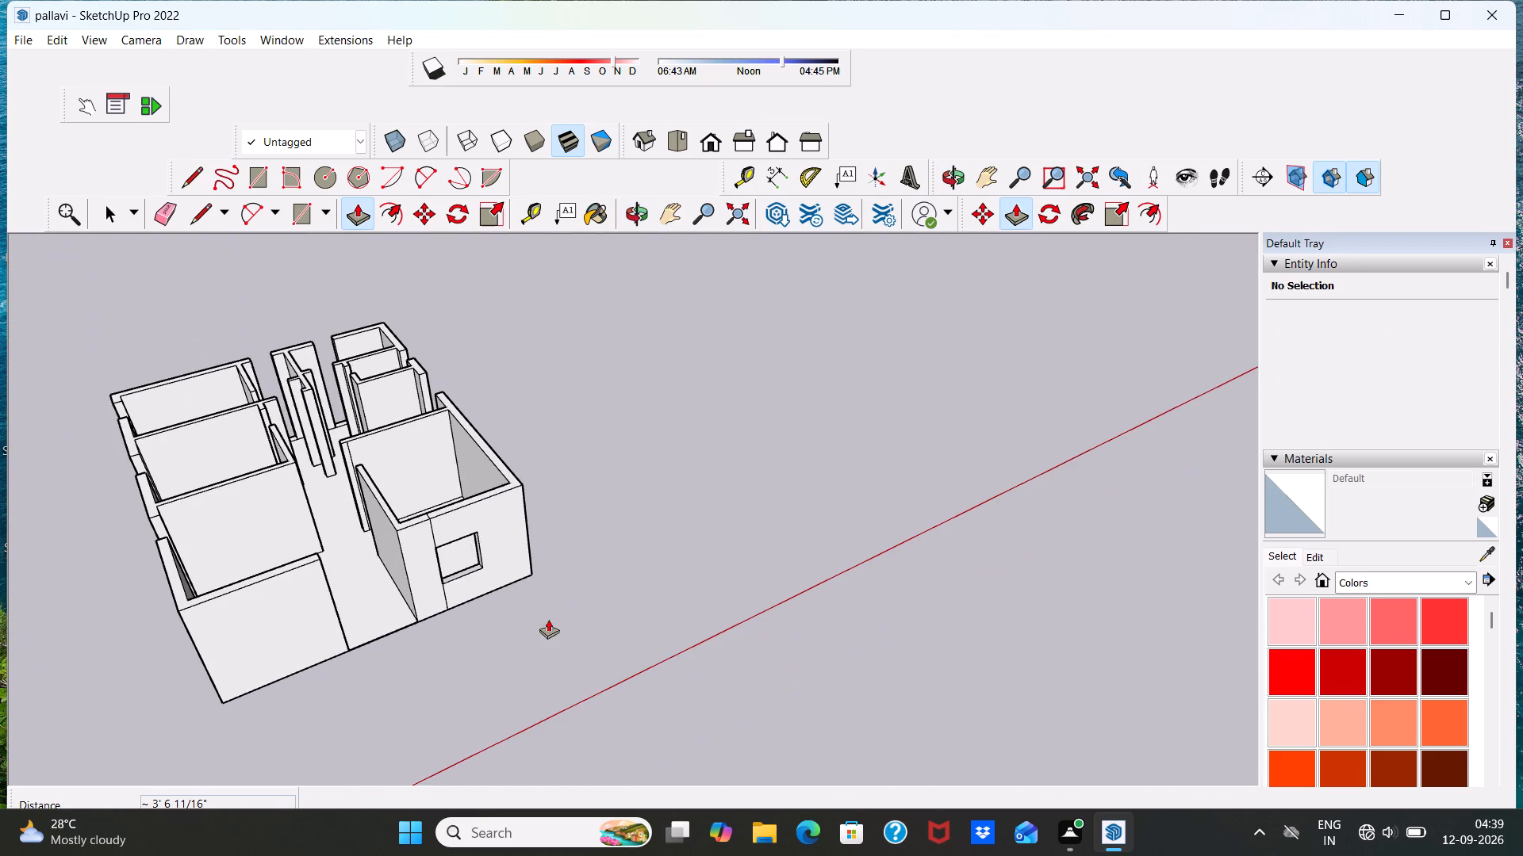
Draw a line about 5' 10" long across the floor of the wider near-wall opening, flush with the walls' inner face.
scroll(408, 704, up, 5)
scroll(435, 590, up, 5)
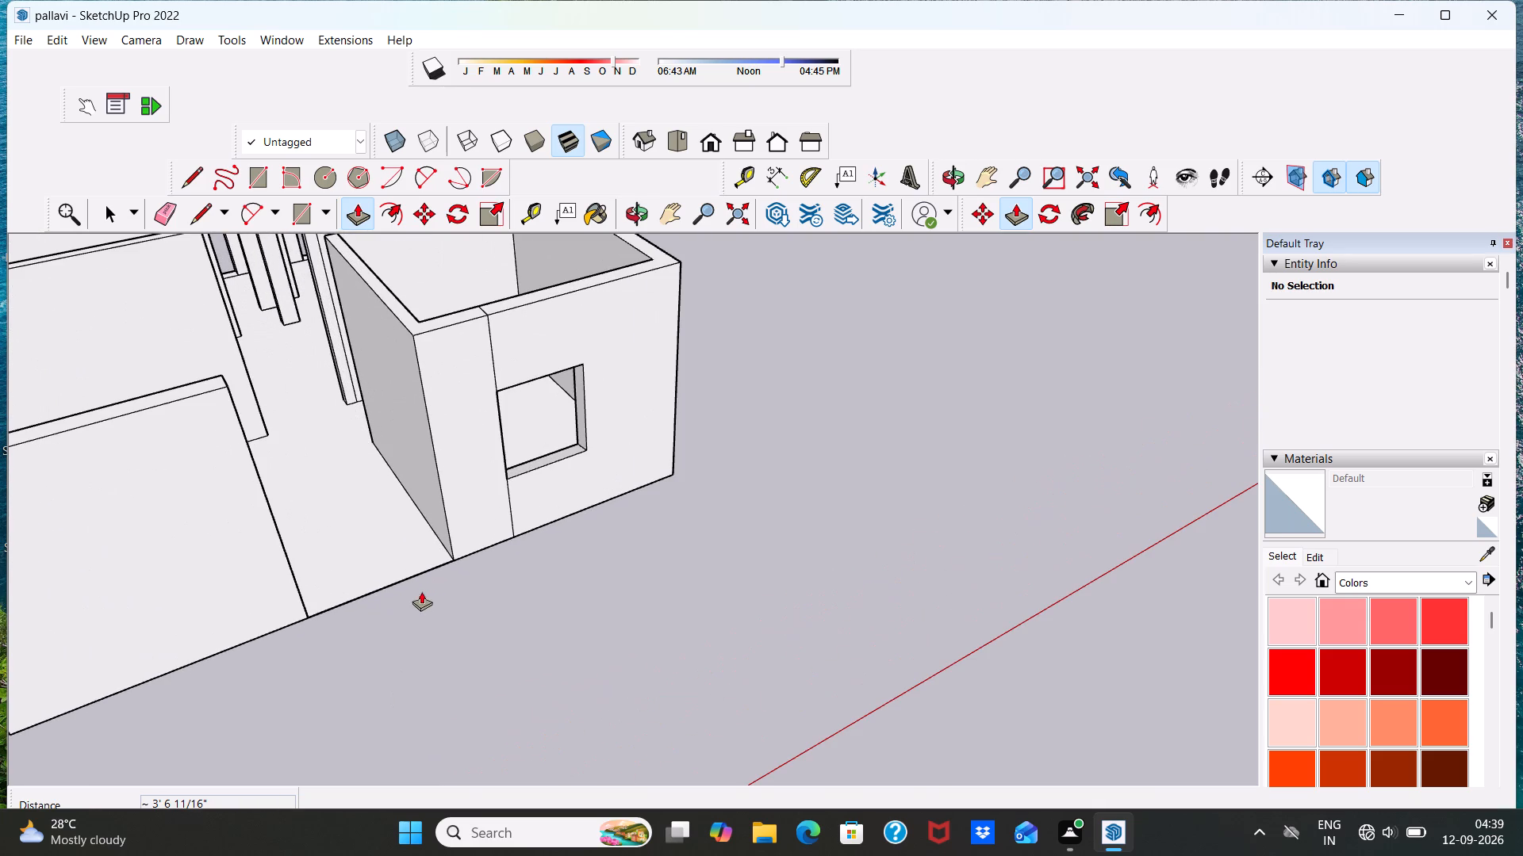
middle_drag(421, 591, 388, 613)
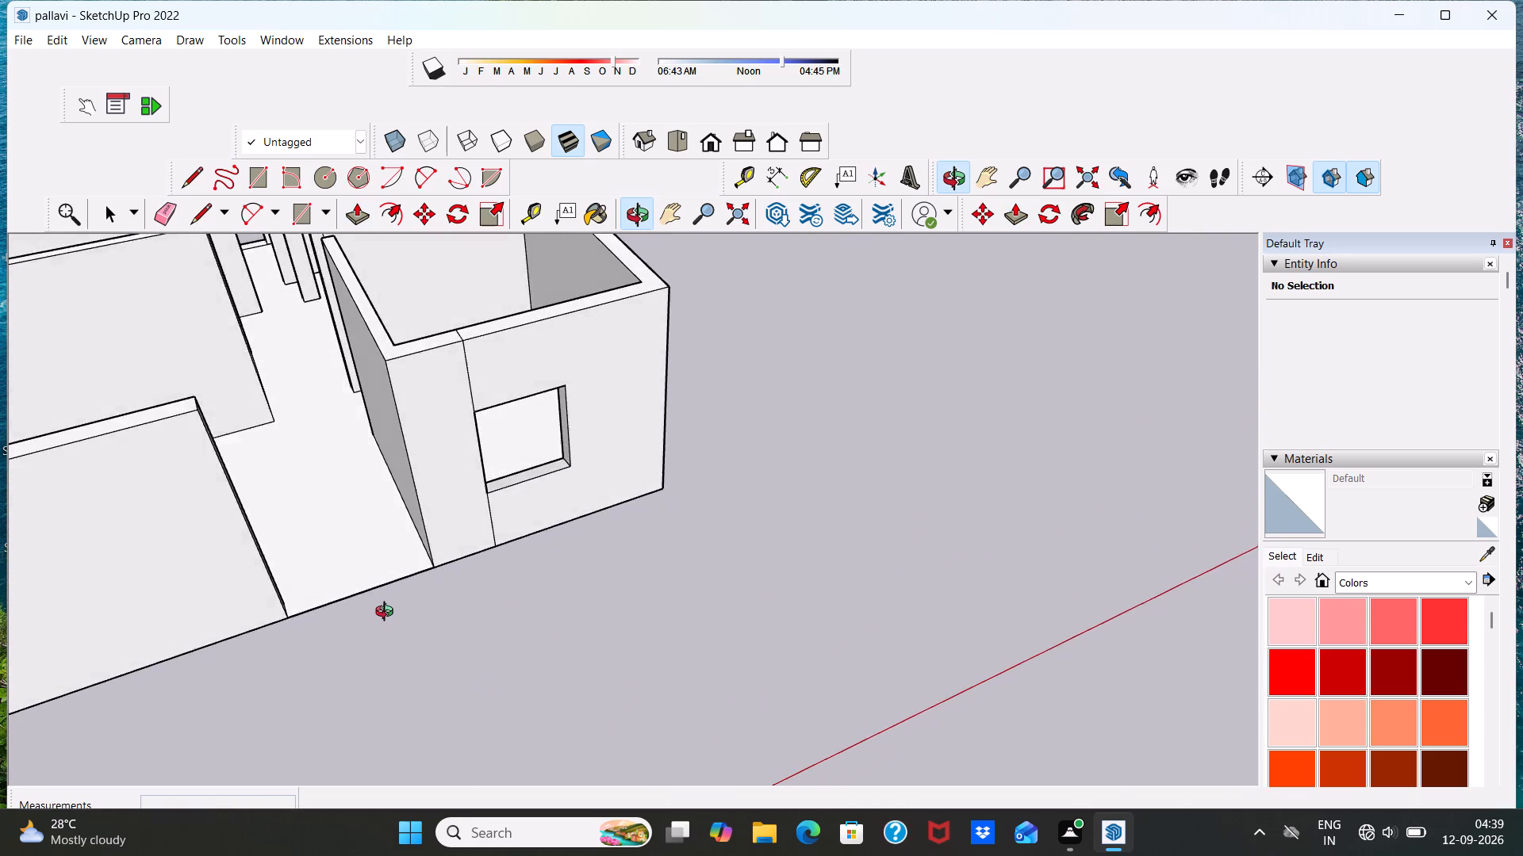
middle_drag(388, 613, 392, 585)
scroll(388, 536, up, 11)
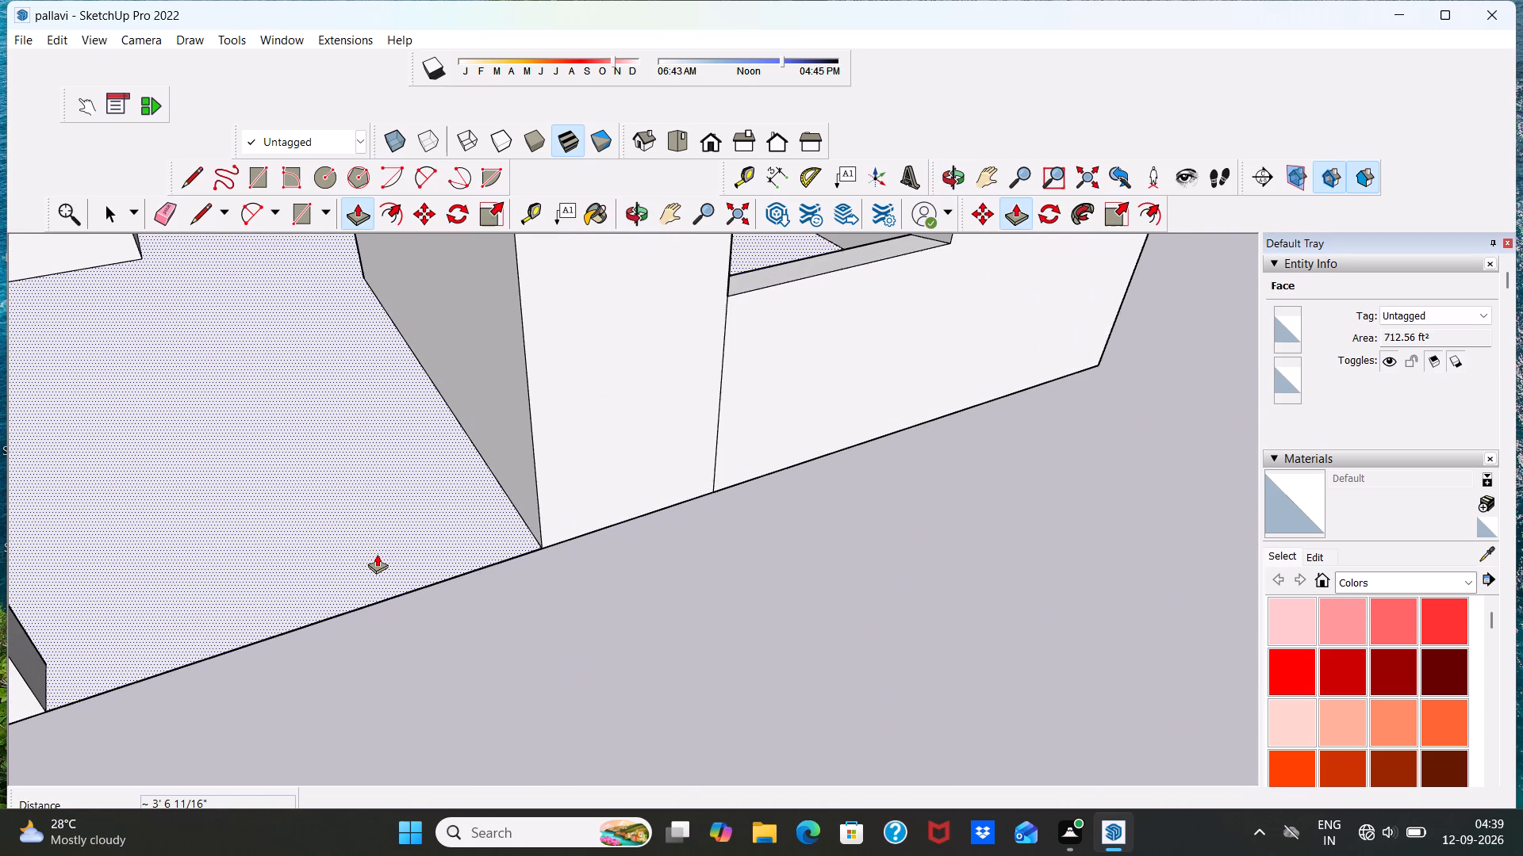
scroll(377, 554, down, 4)
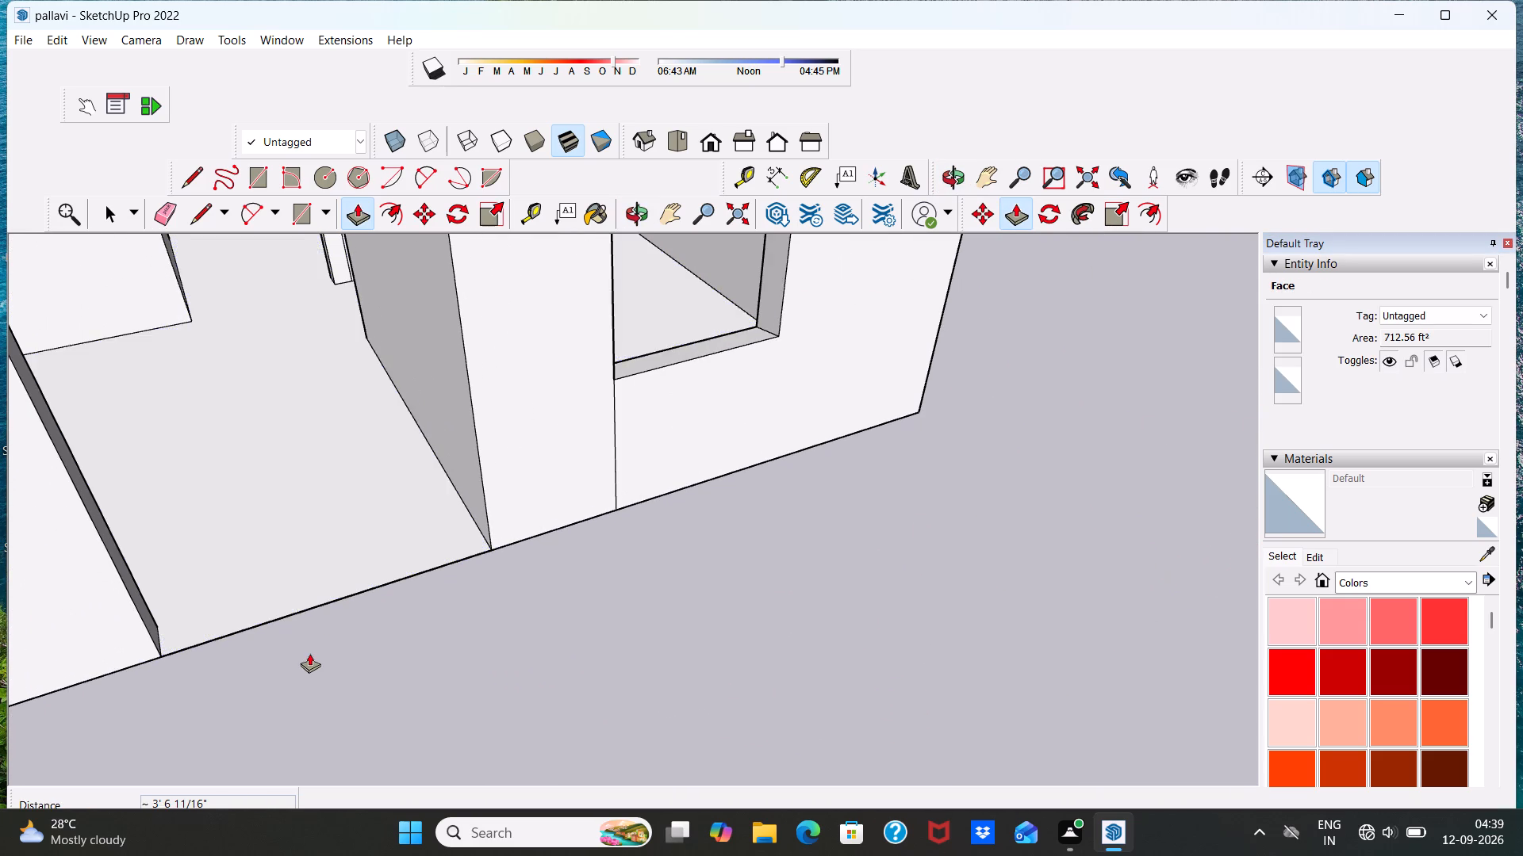
scroll(309, 653, up, 2)
key(space)
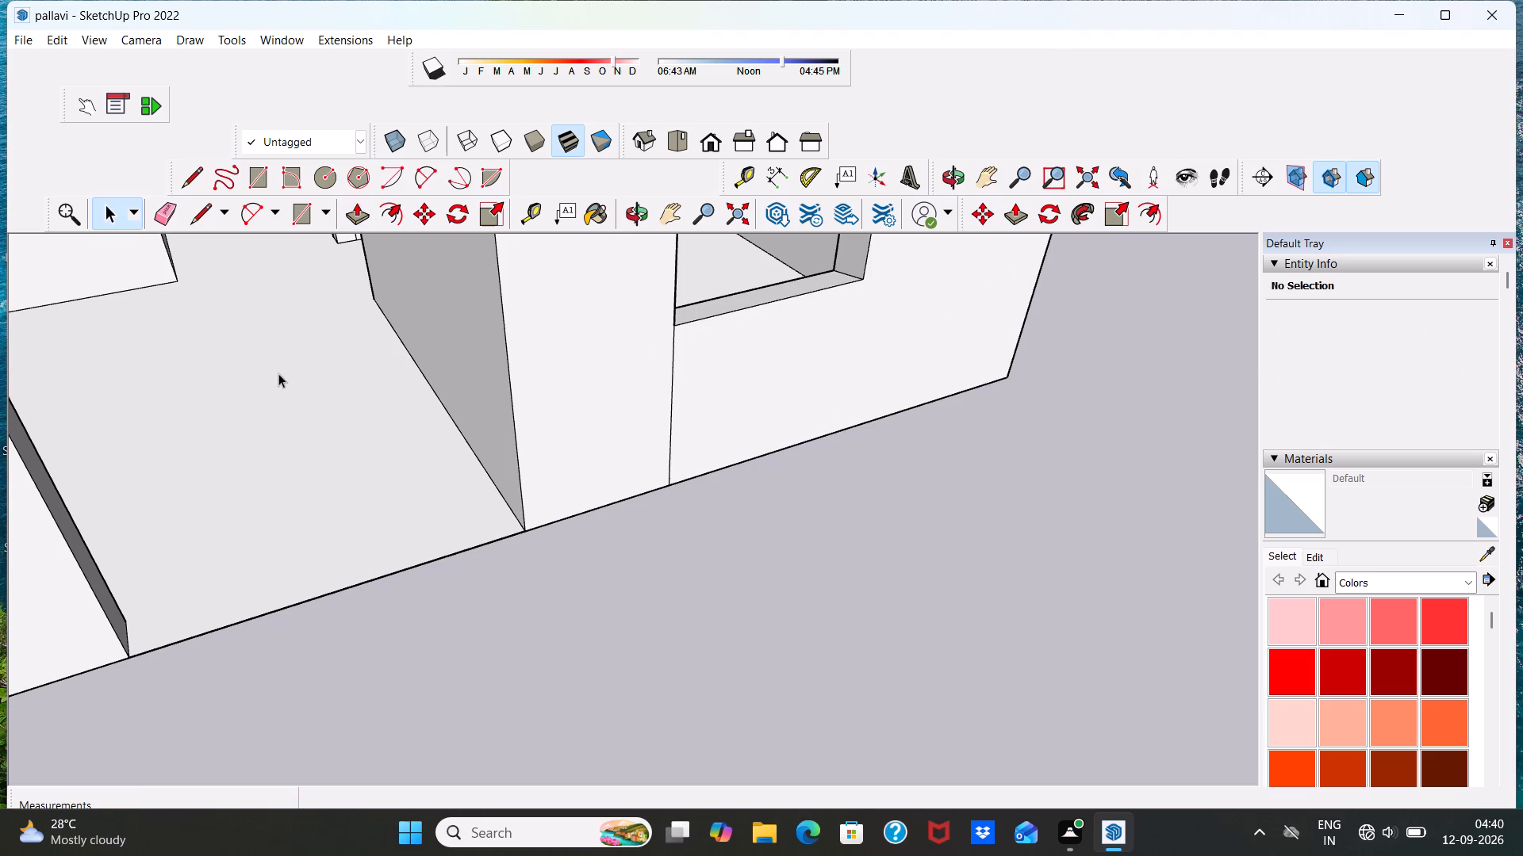
click(212, 212)
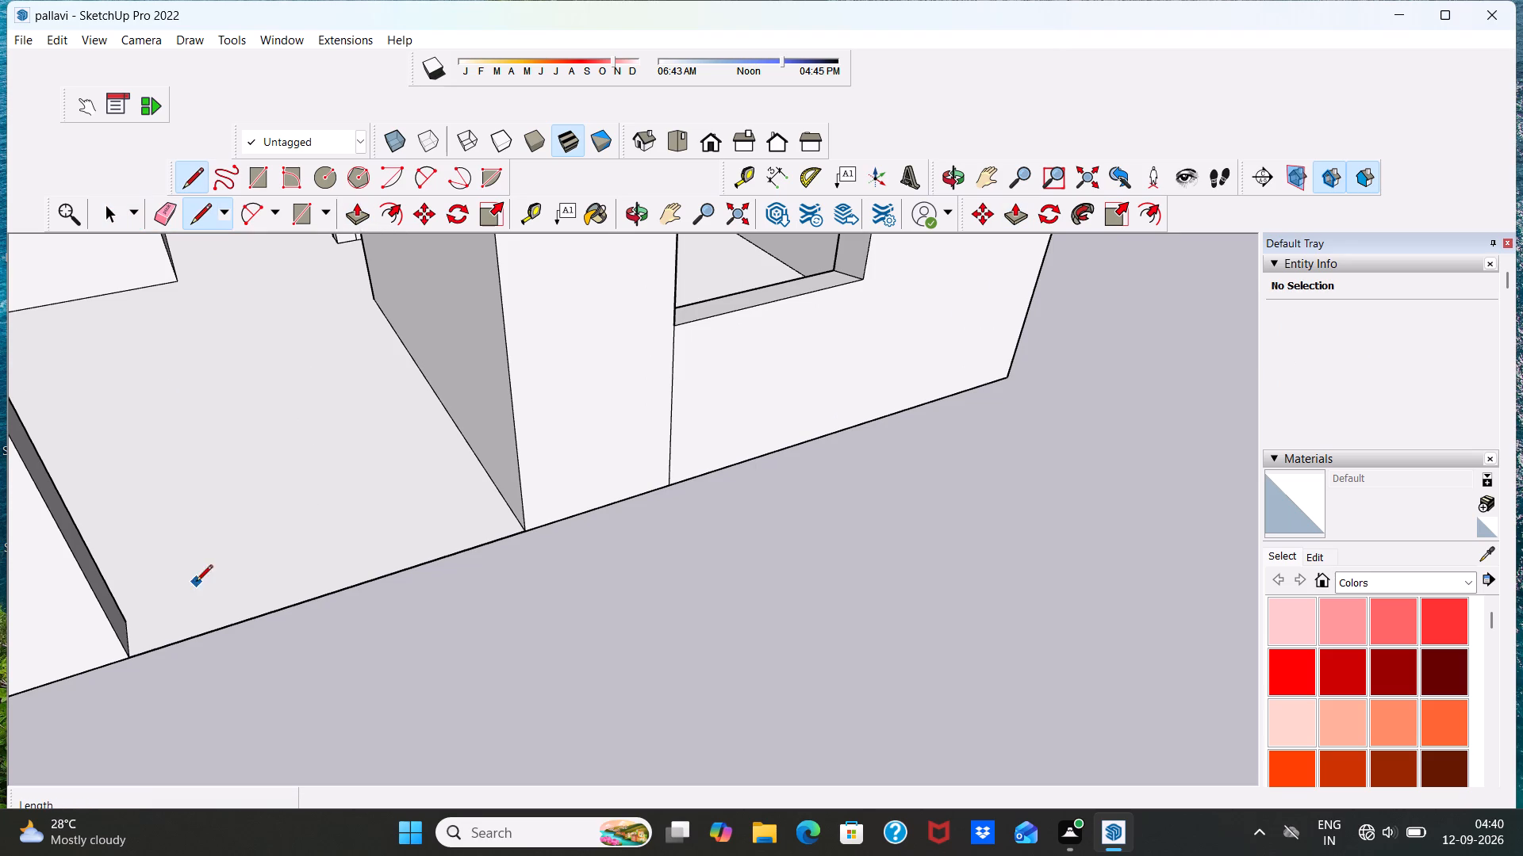
scroll(197, 583, up, 4)
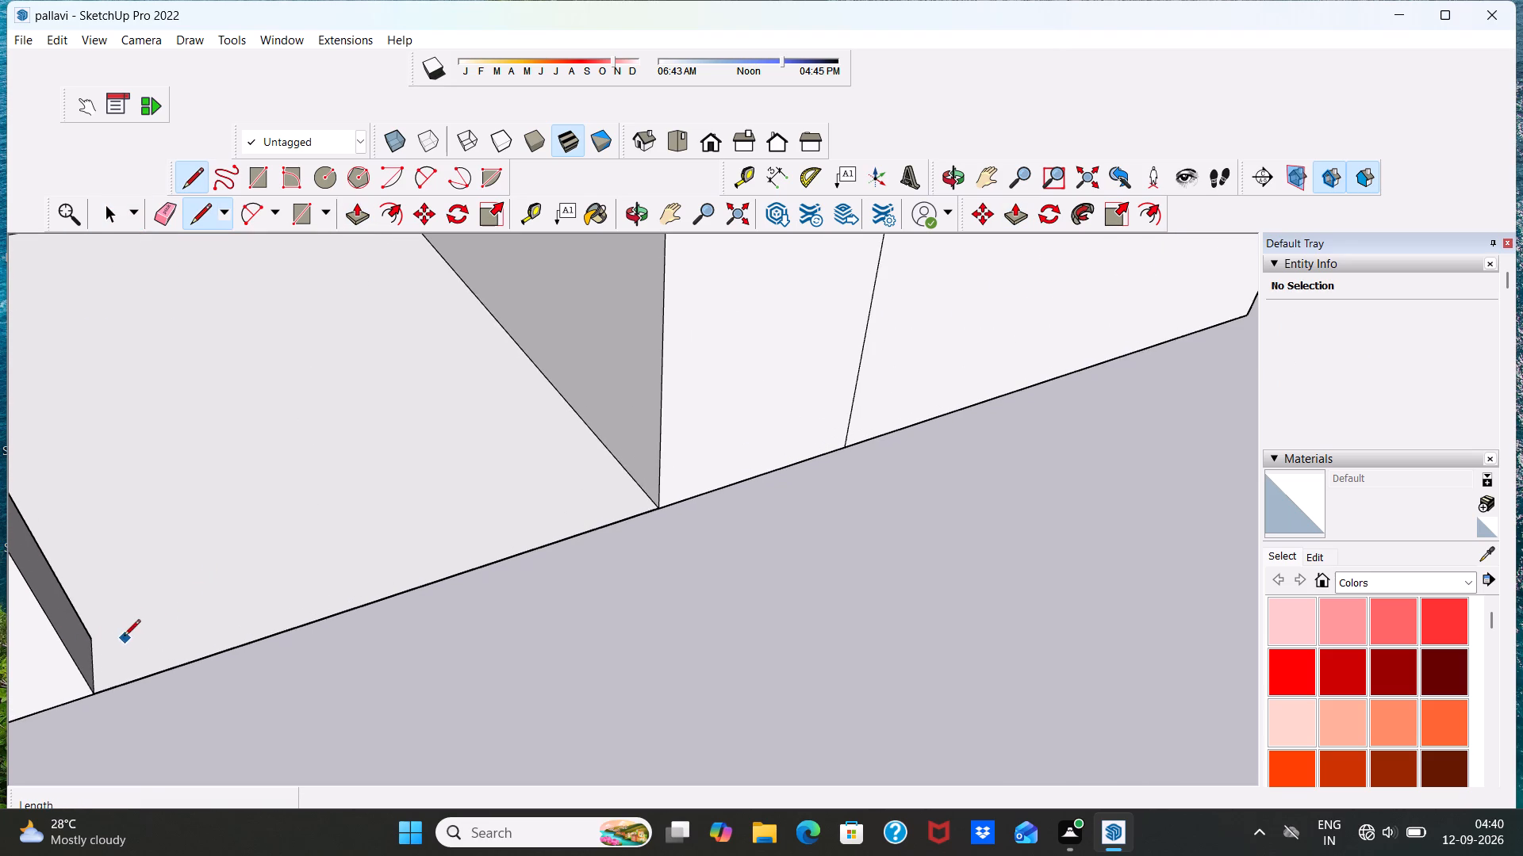
click(95, 636)
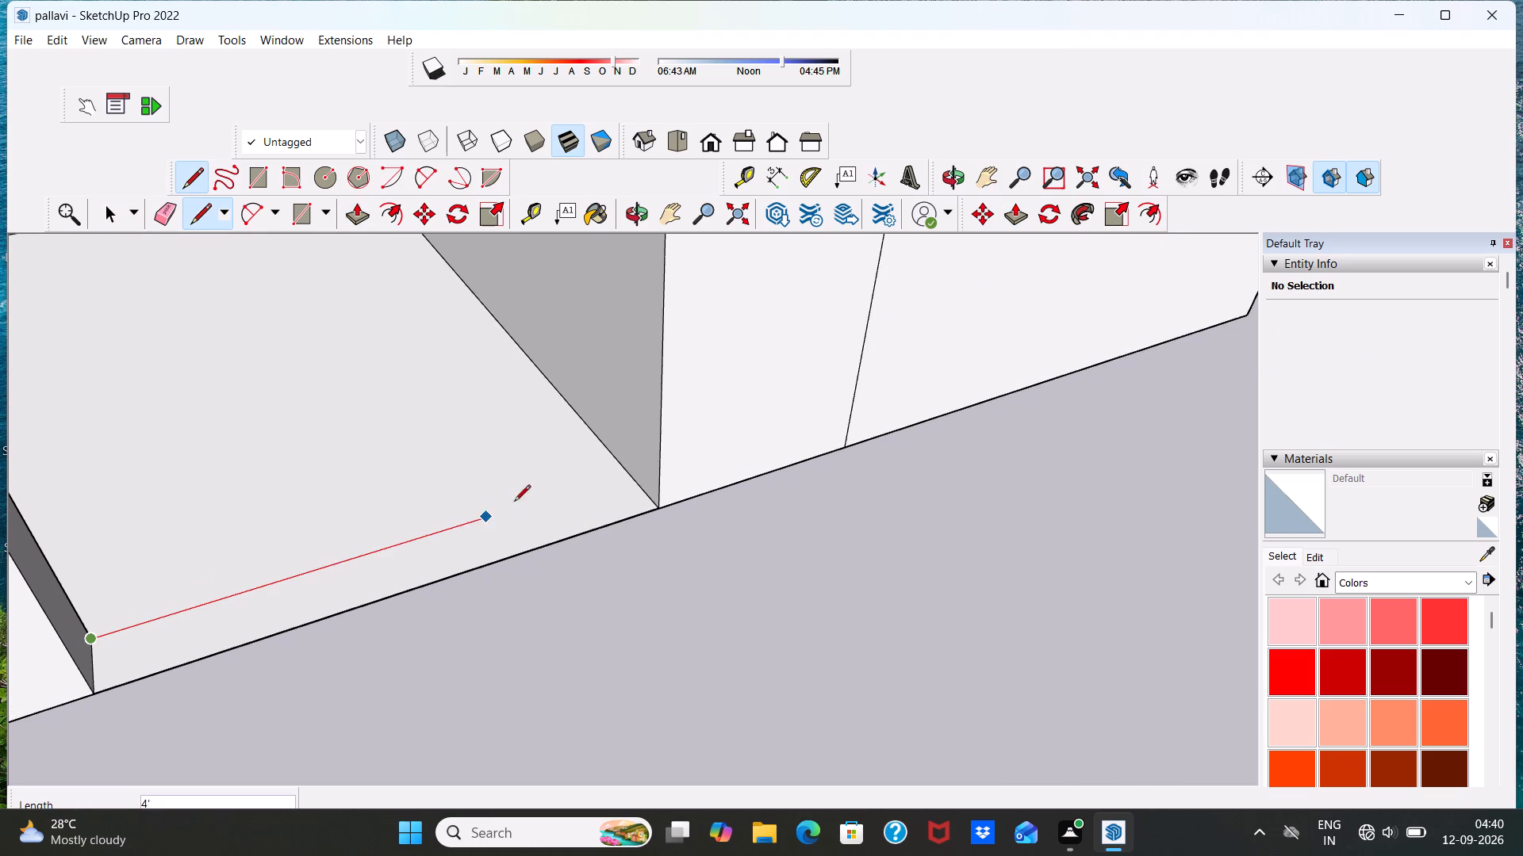
click(630, 475)
Draw a 10' vertical line from that floor line's end up the adjoining wall face to the wall top, marking the jamb.
scroll(629, 484, down, 13)
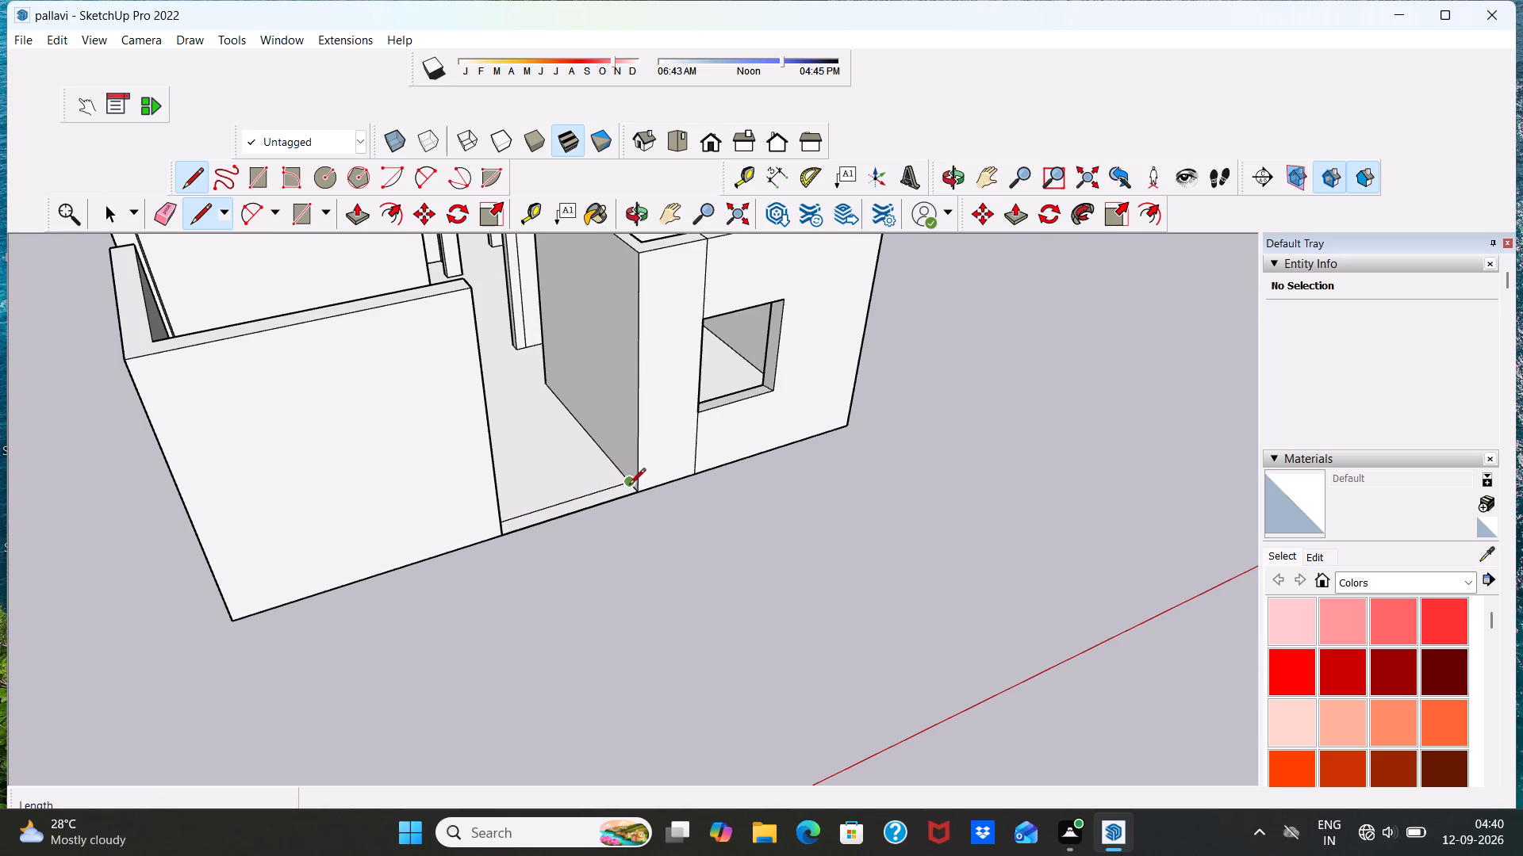
scroll(608, 437, up, 5)
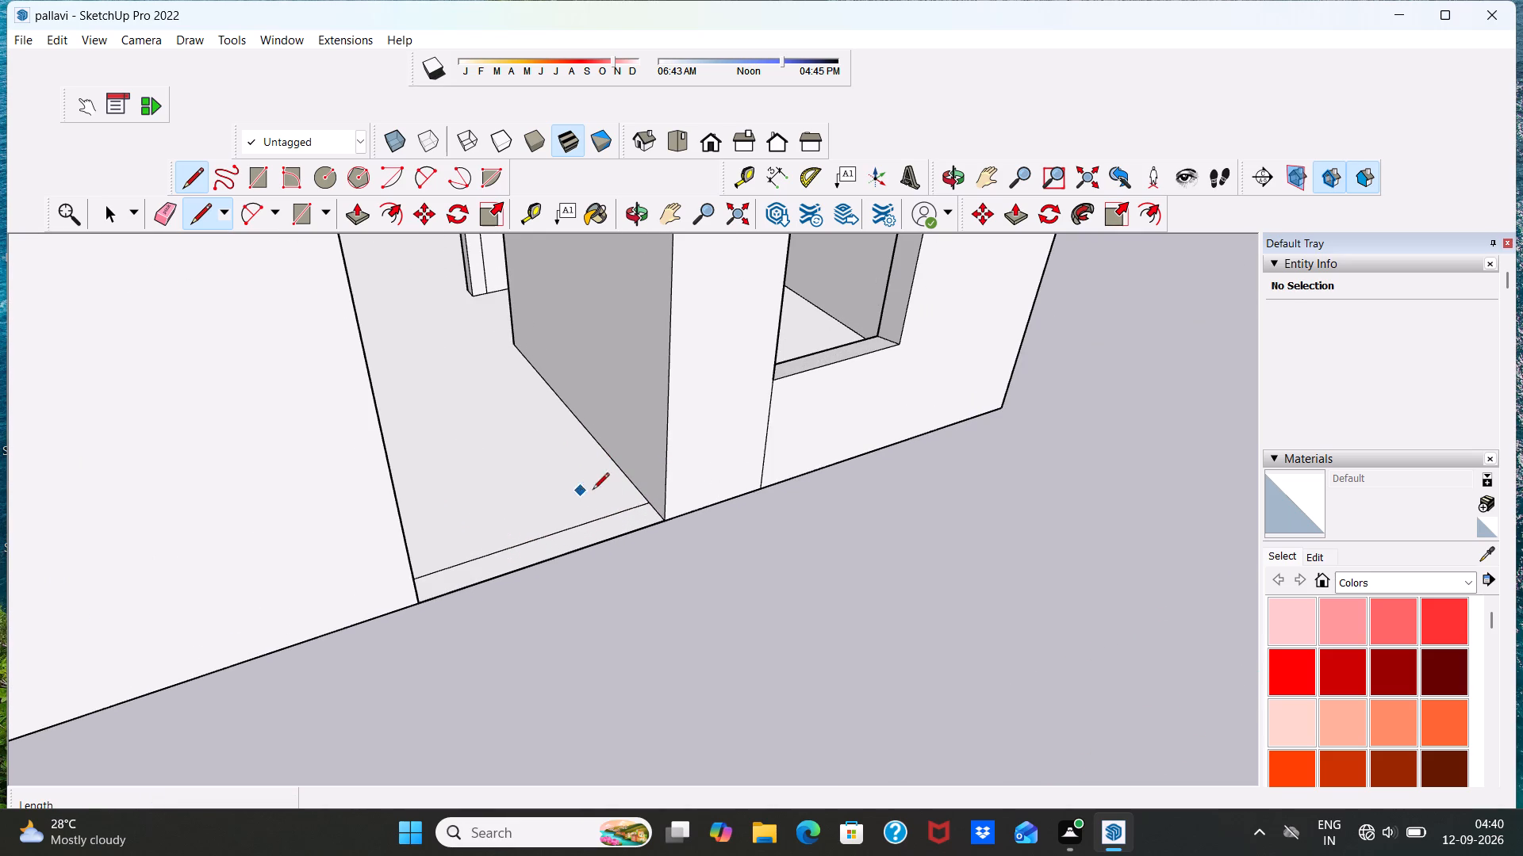
scroll(620, 472, down, 11)
scroll(635, 468, up, 6)
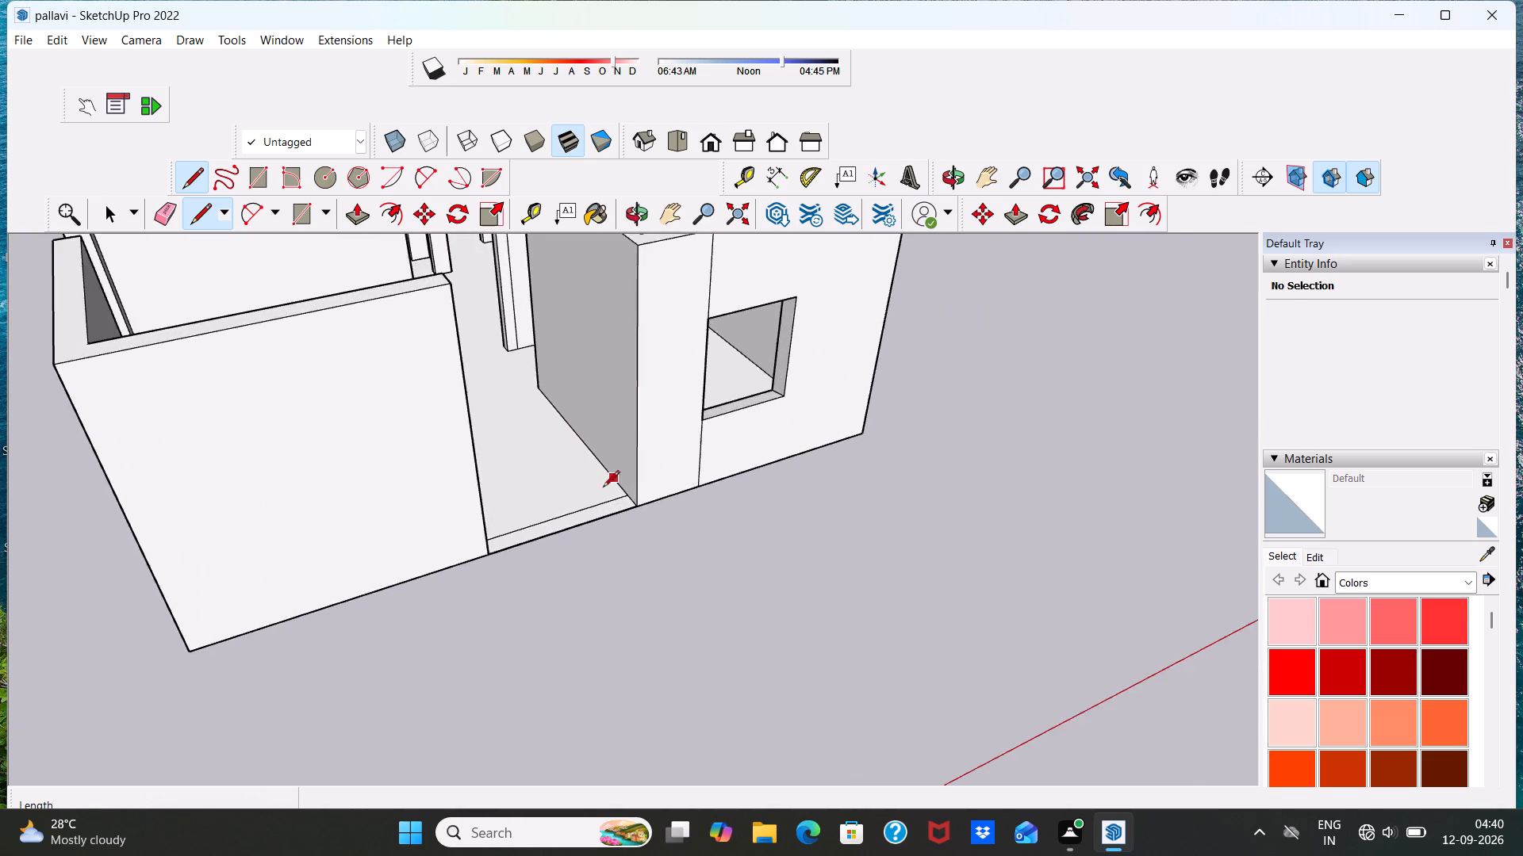
scroll(603, 487, up, 5)
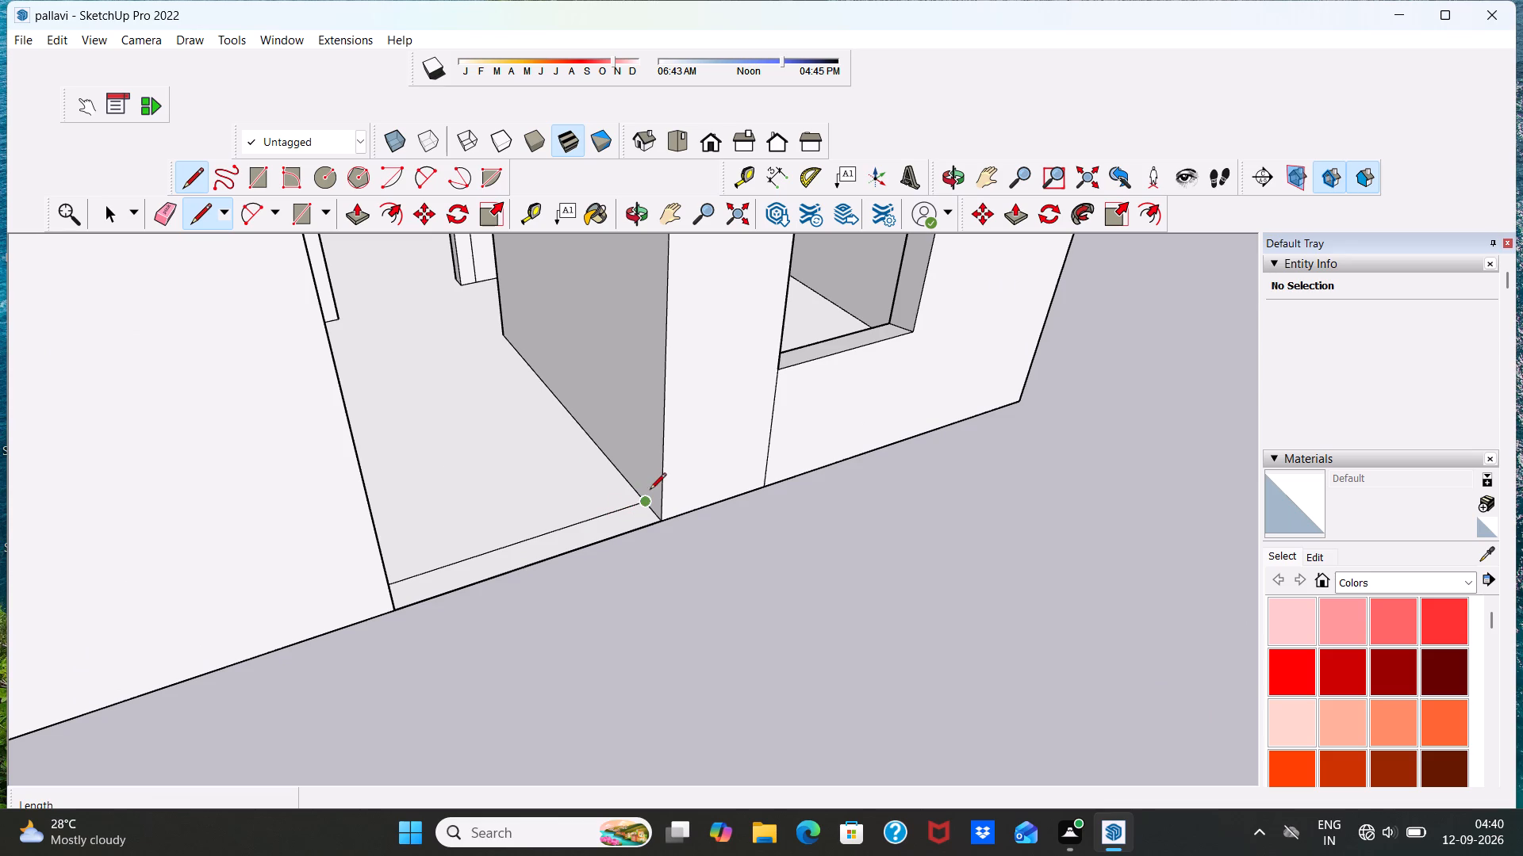
click(643, 499)
scroll(608, 407, down, 12)
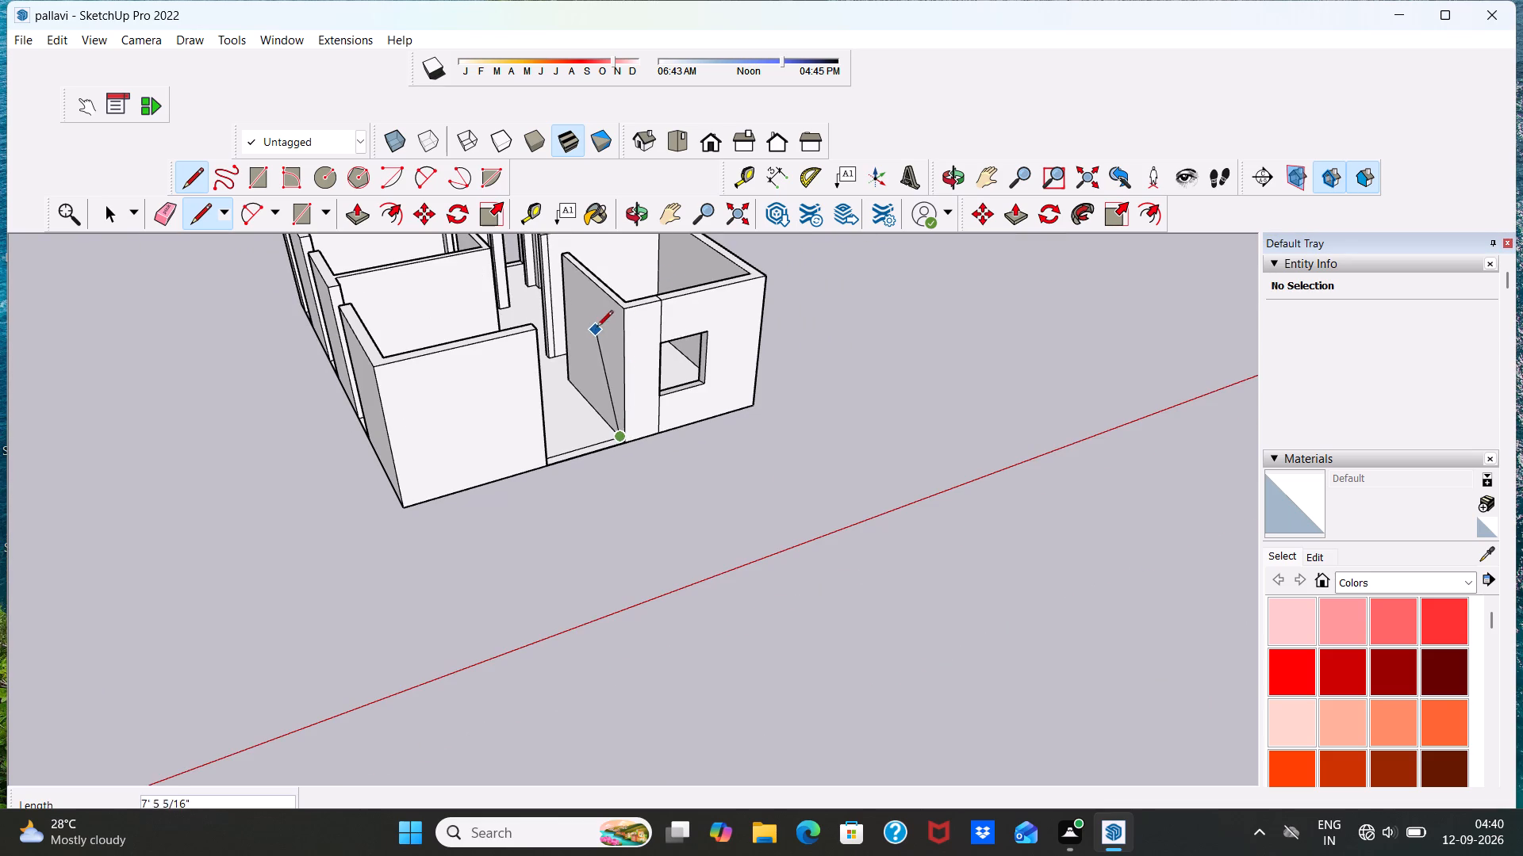
scroll(608, 309, up, 15)
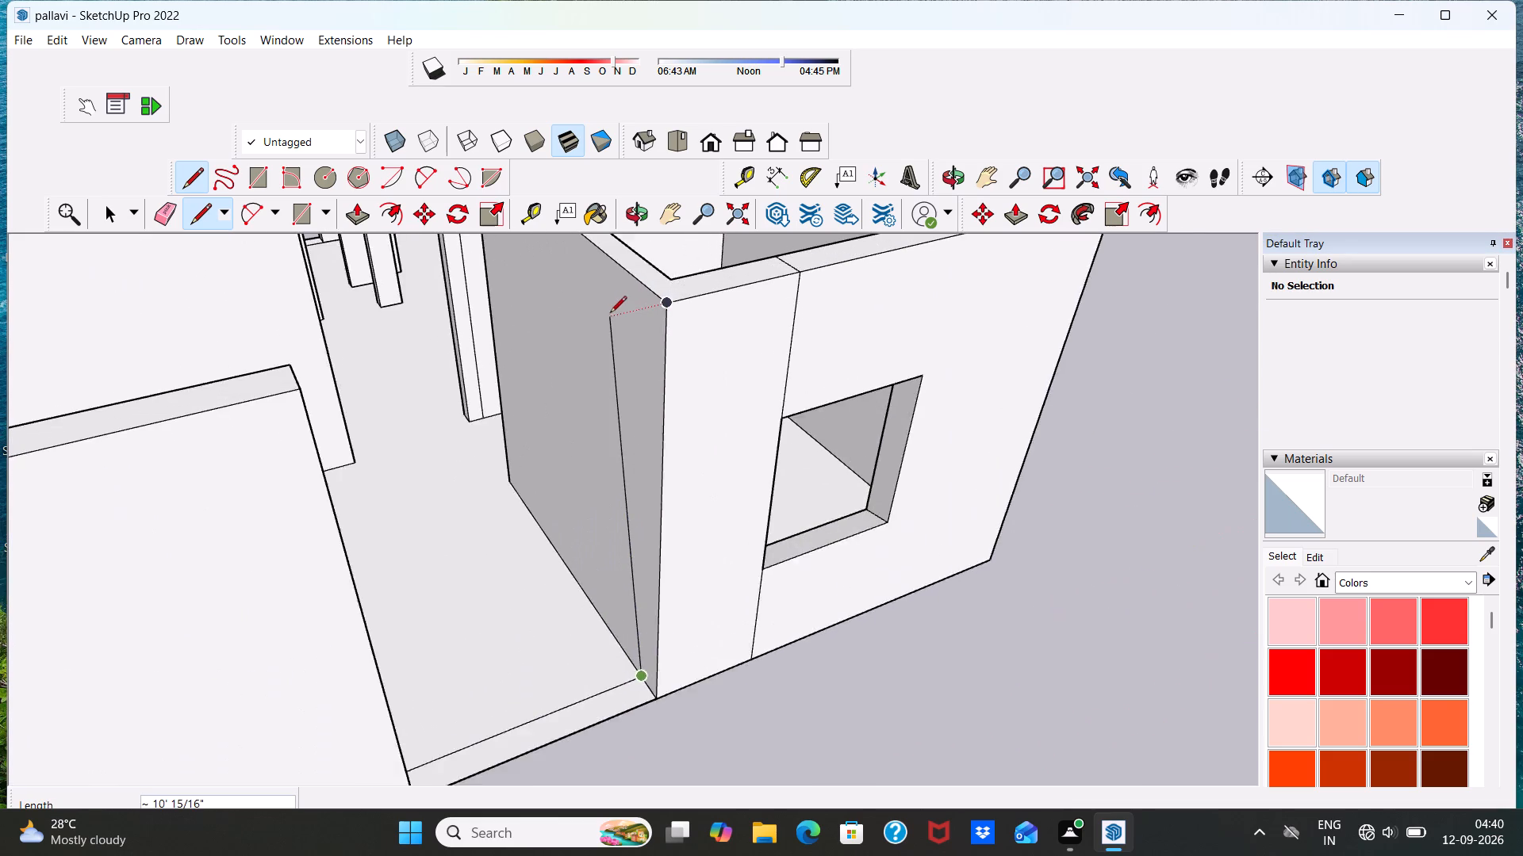
scroll(610, 314, up, 3)
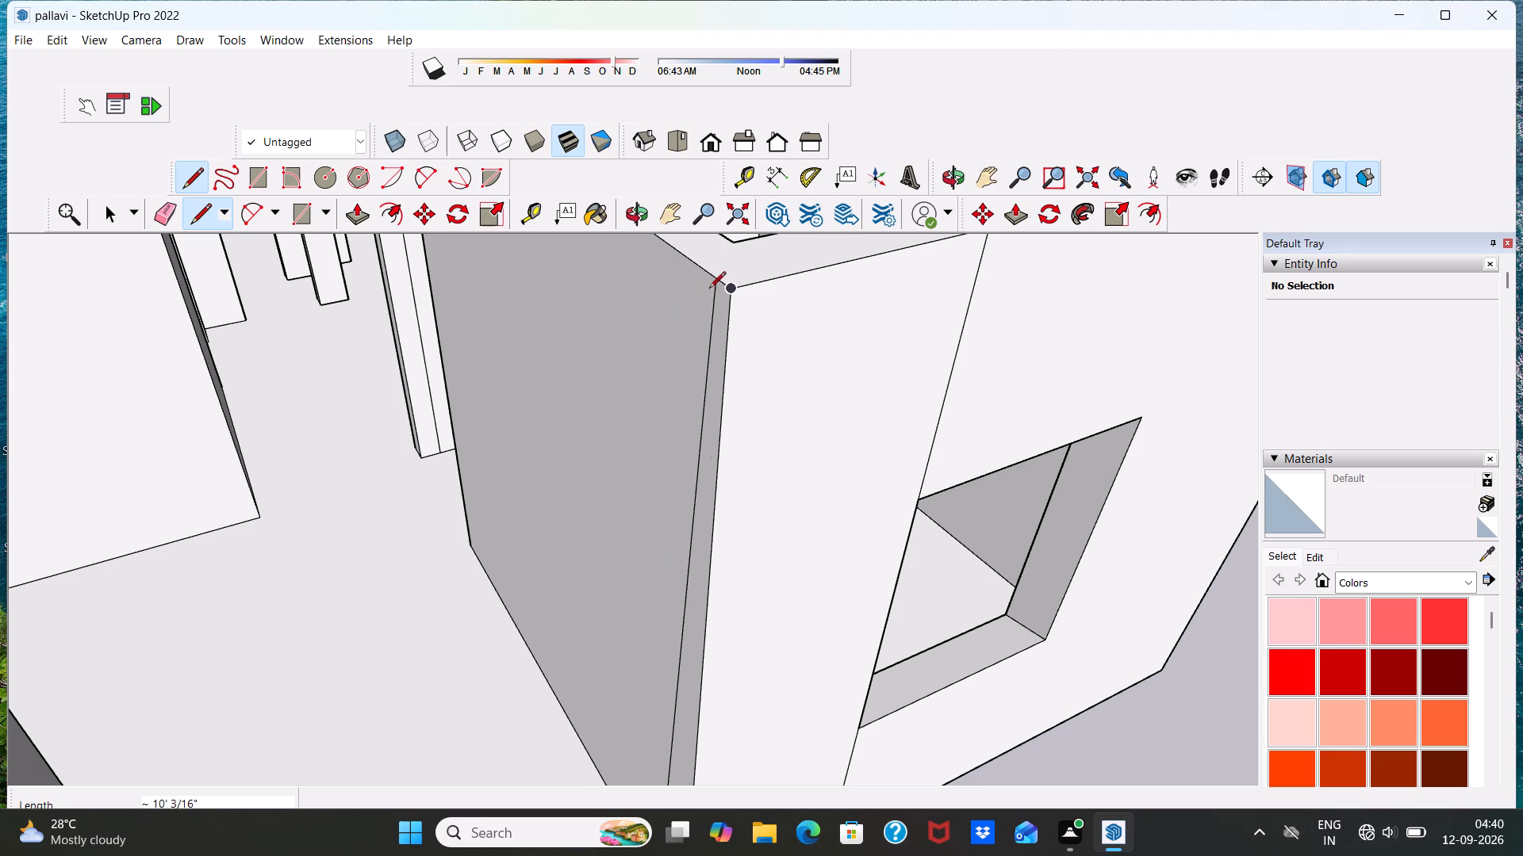
click(677, 258)
key(space)
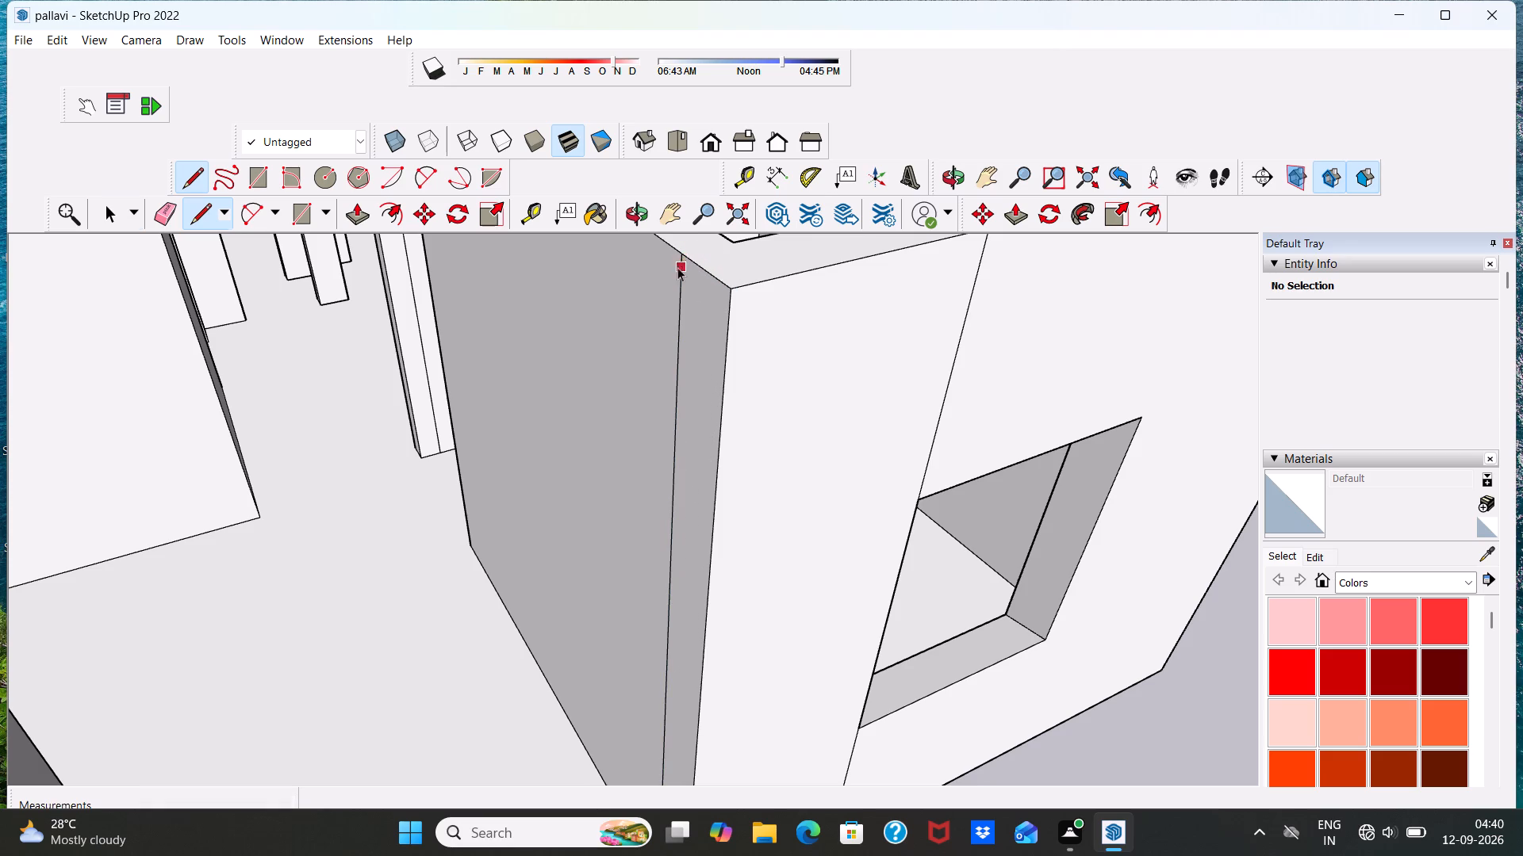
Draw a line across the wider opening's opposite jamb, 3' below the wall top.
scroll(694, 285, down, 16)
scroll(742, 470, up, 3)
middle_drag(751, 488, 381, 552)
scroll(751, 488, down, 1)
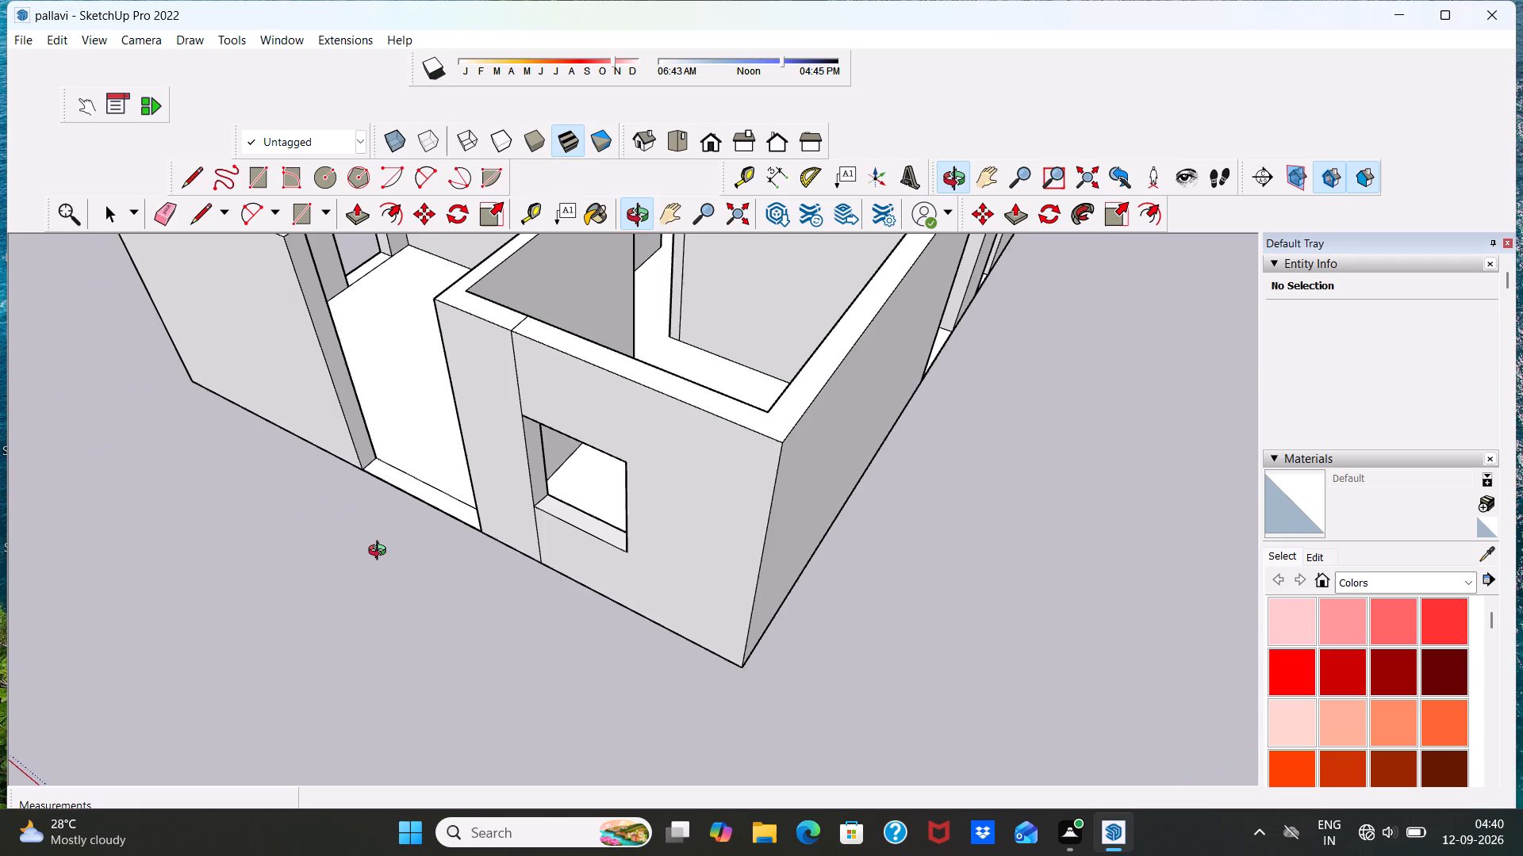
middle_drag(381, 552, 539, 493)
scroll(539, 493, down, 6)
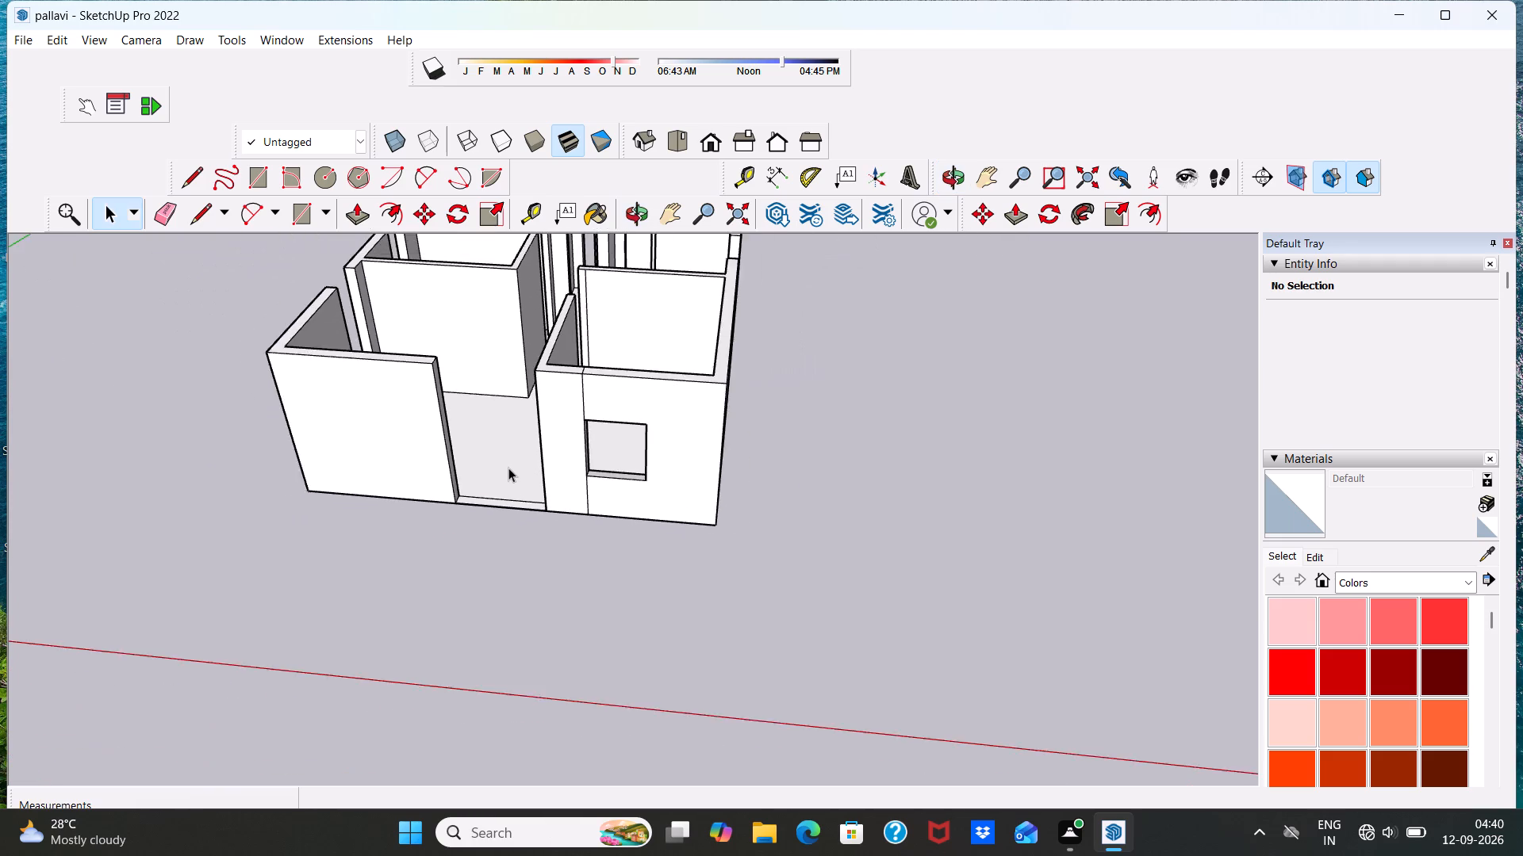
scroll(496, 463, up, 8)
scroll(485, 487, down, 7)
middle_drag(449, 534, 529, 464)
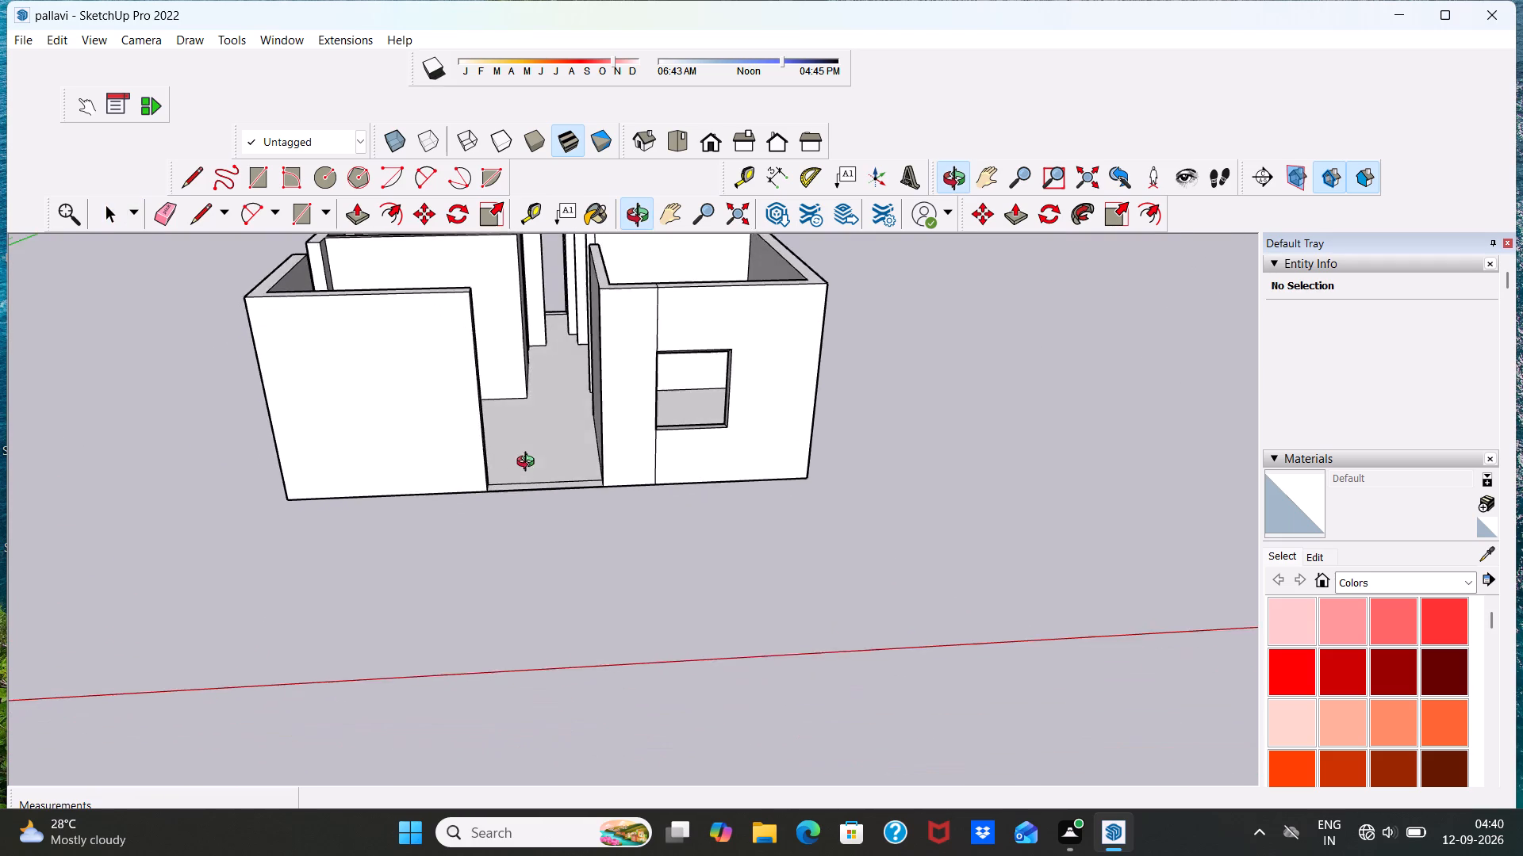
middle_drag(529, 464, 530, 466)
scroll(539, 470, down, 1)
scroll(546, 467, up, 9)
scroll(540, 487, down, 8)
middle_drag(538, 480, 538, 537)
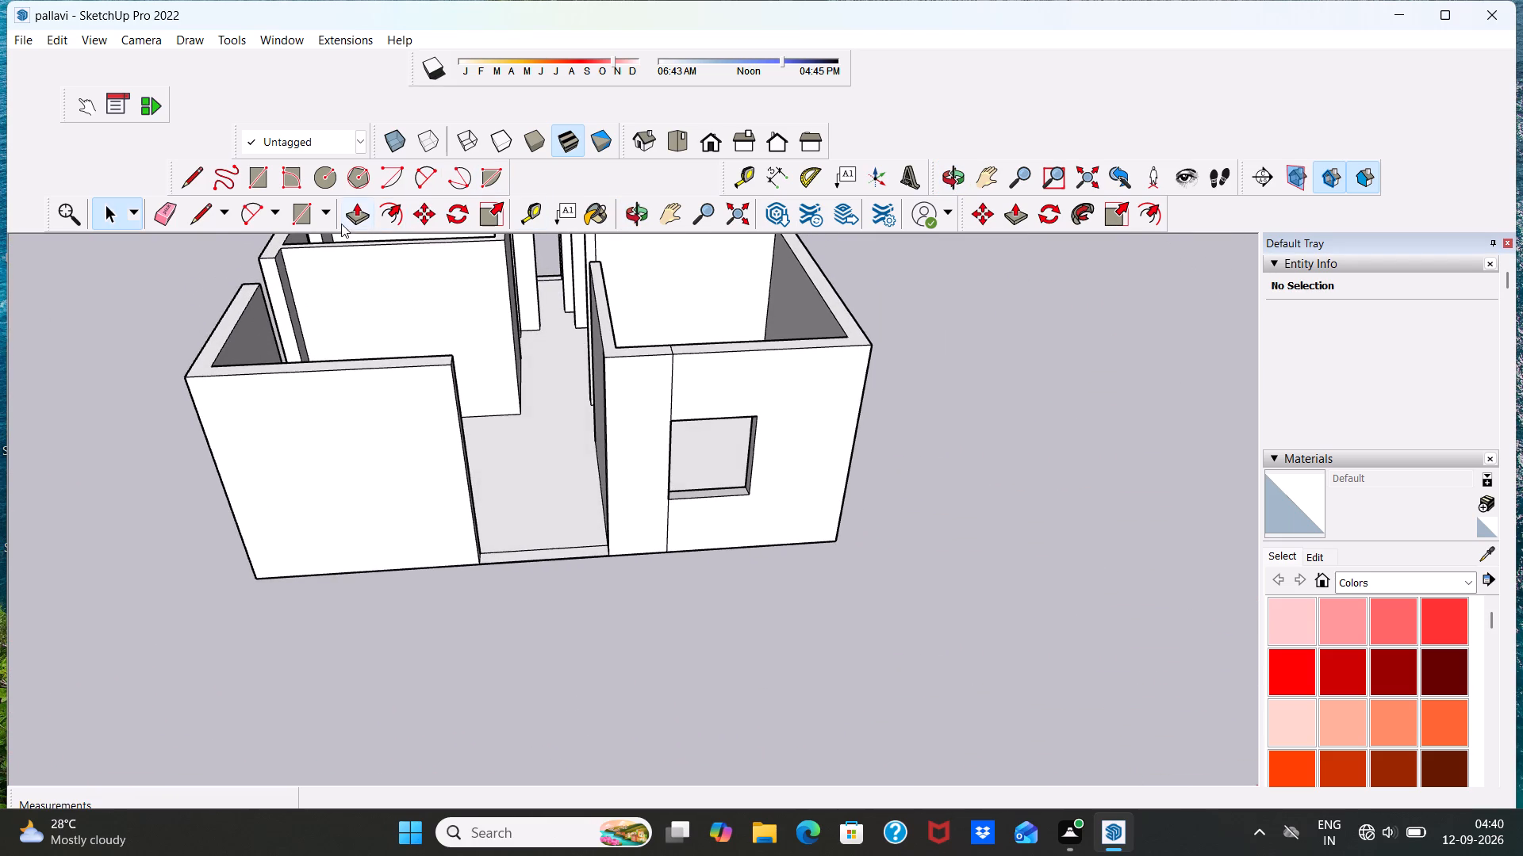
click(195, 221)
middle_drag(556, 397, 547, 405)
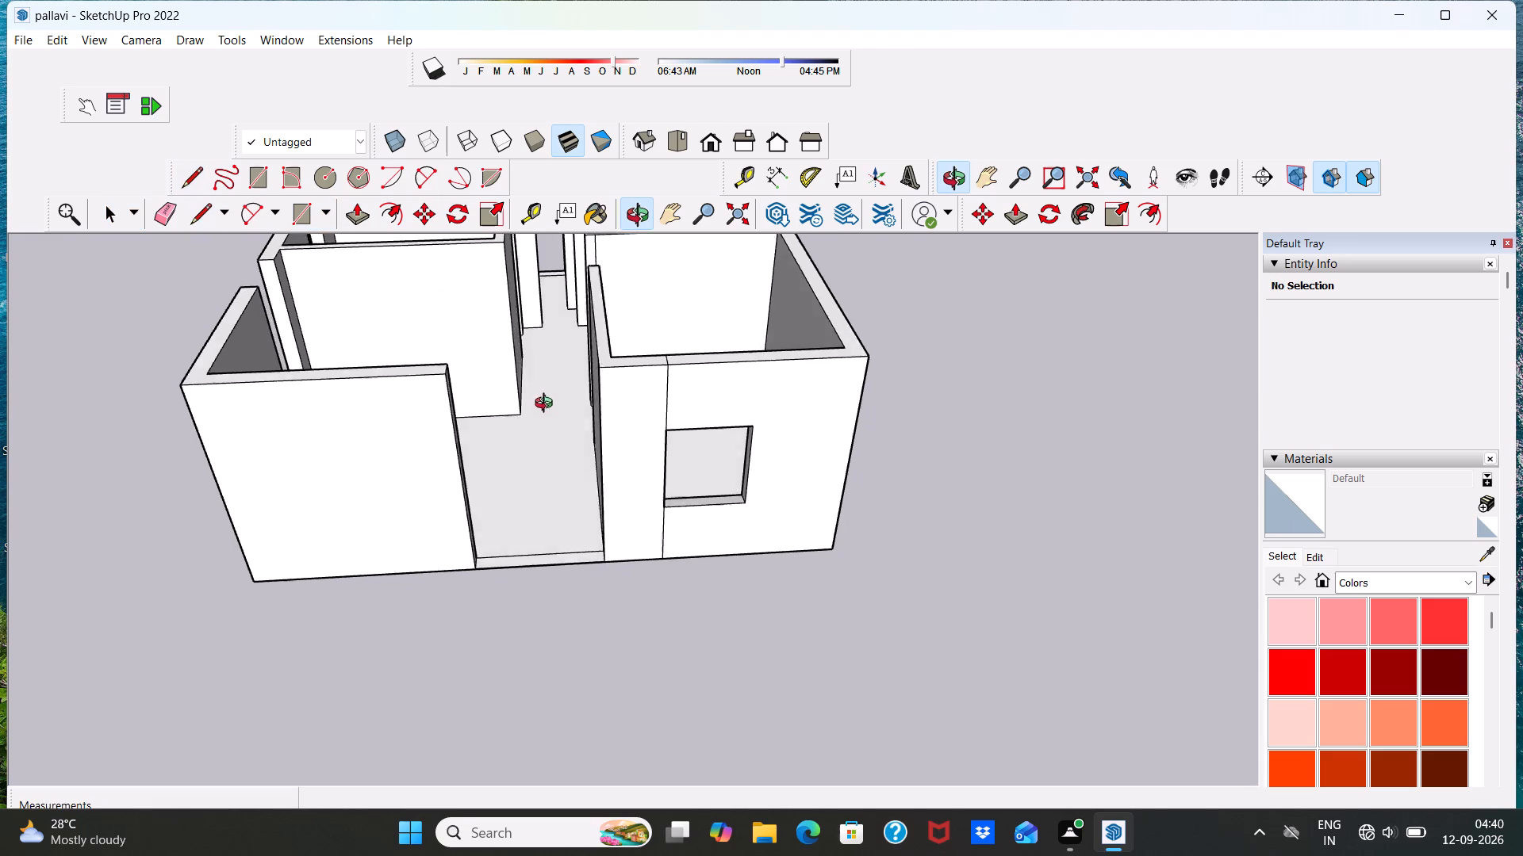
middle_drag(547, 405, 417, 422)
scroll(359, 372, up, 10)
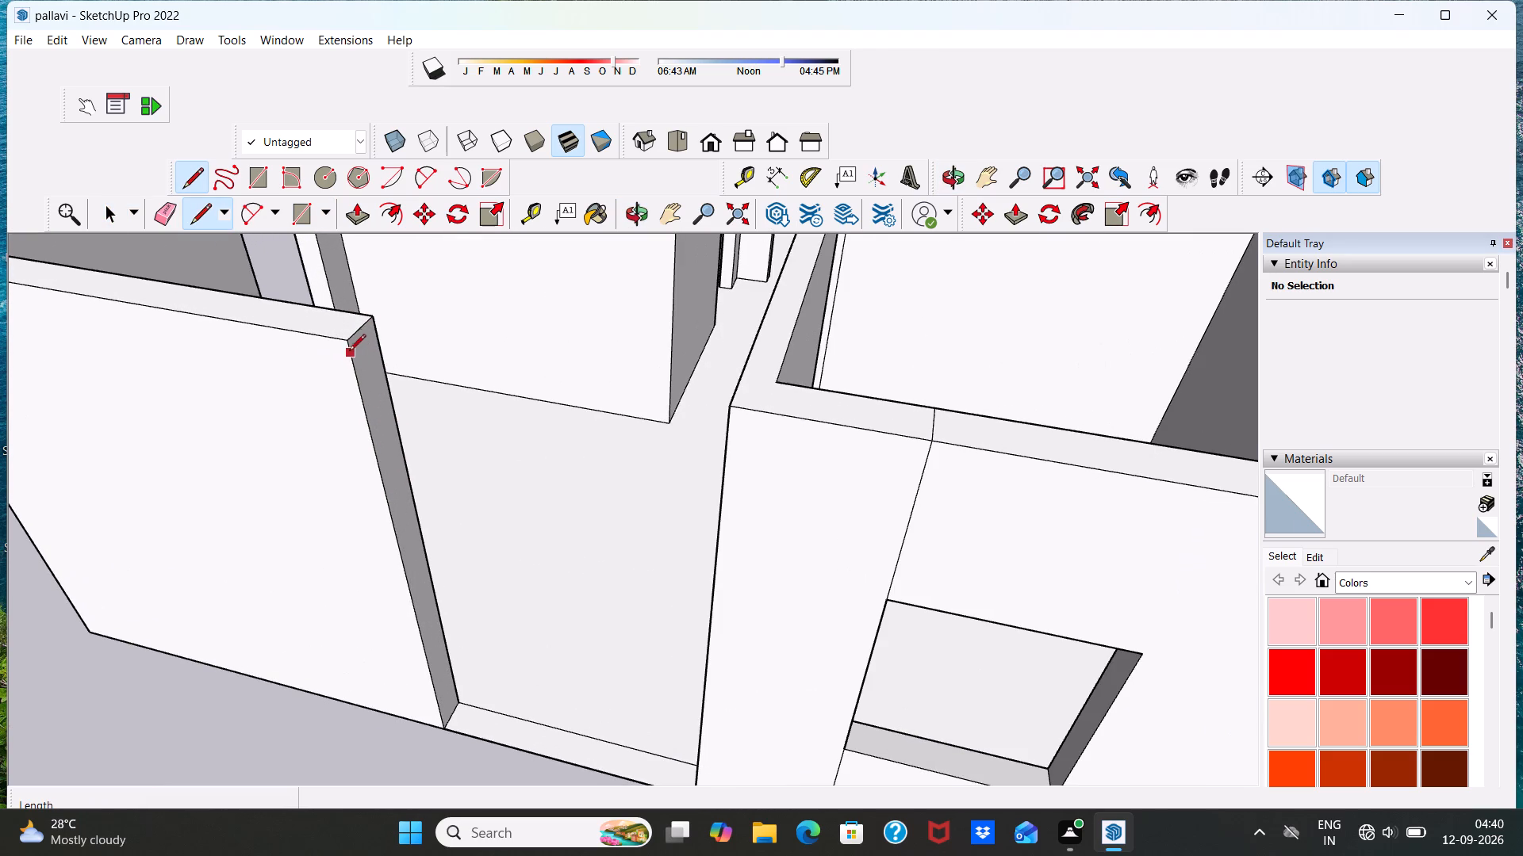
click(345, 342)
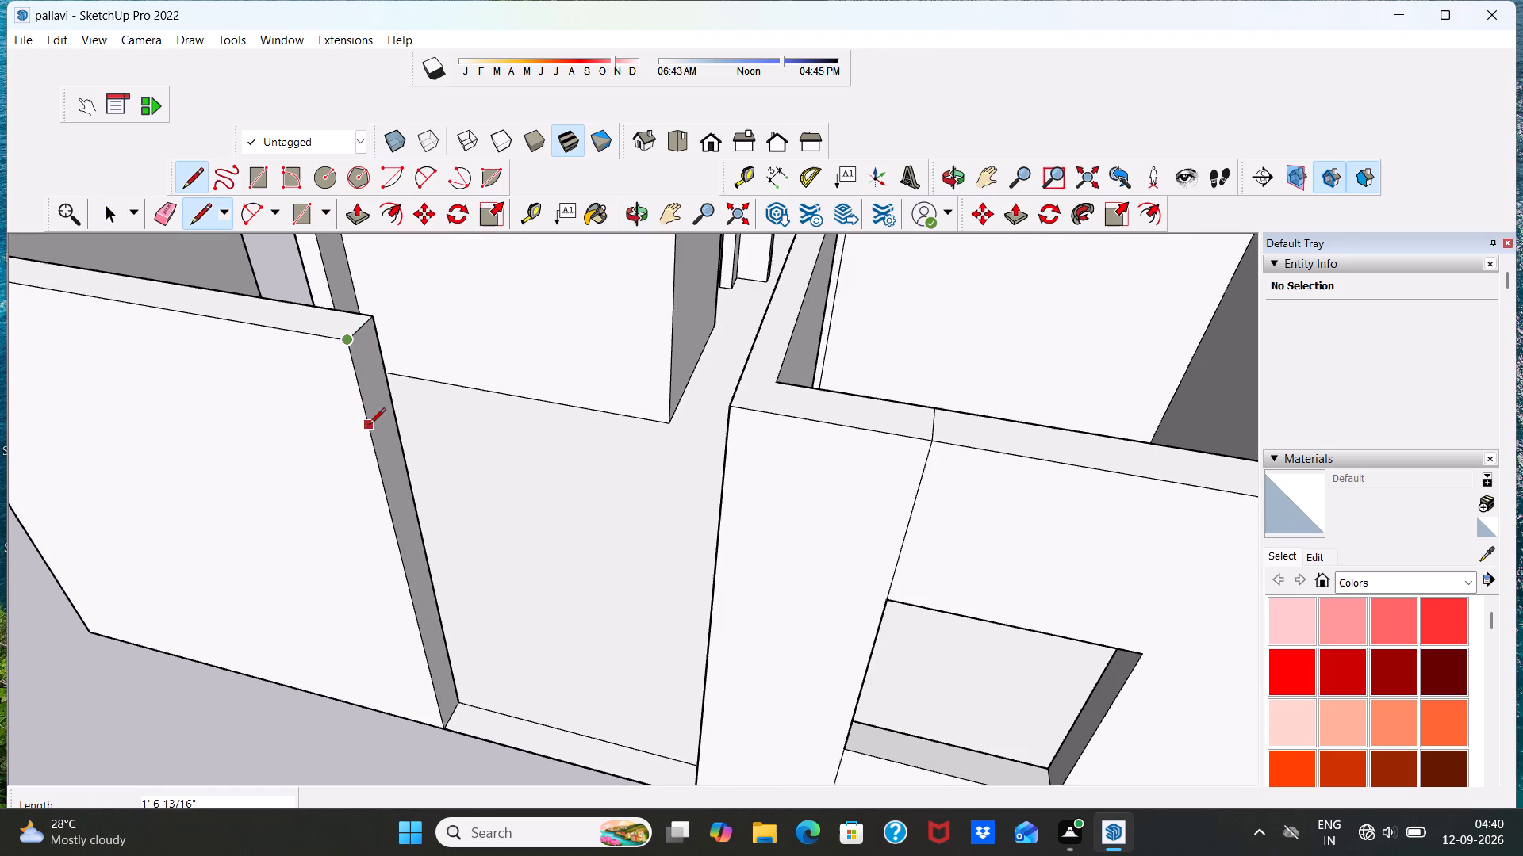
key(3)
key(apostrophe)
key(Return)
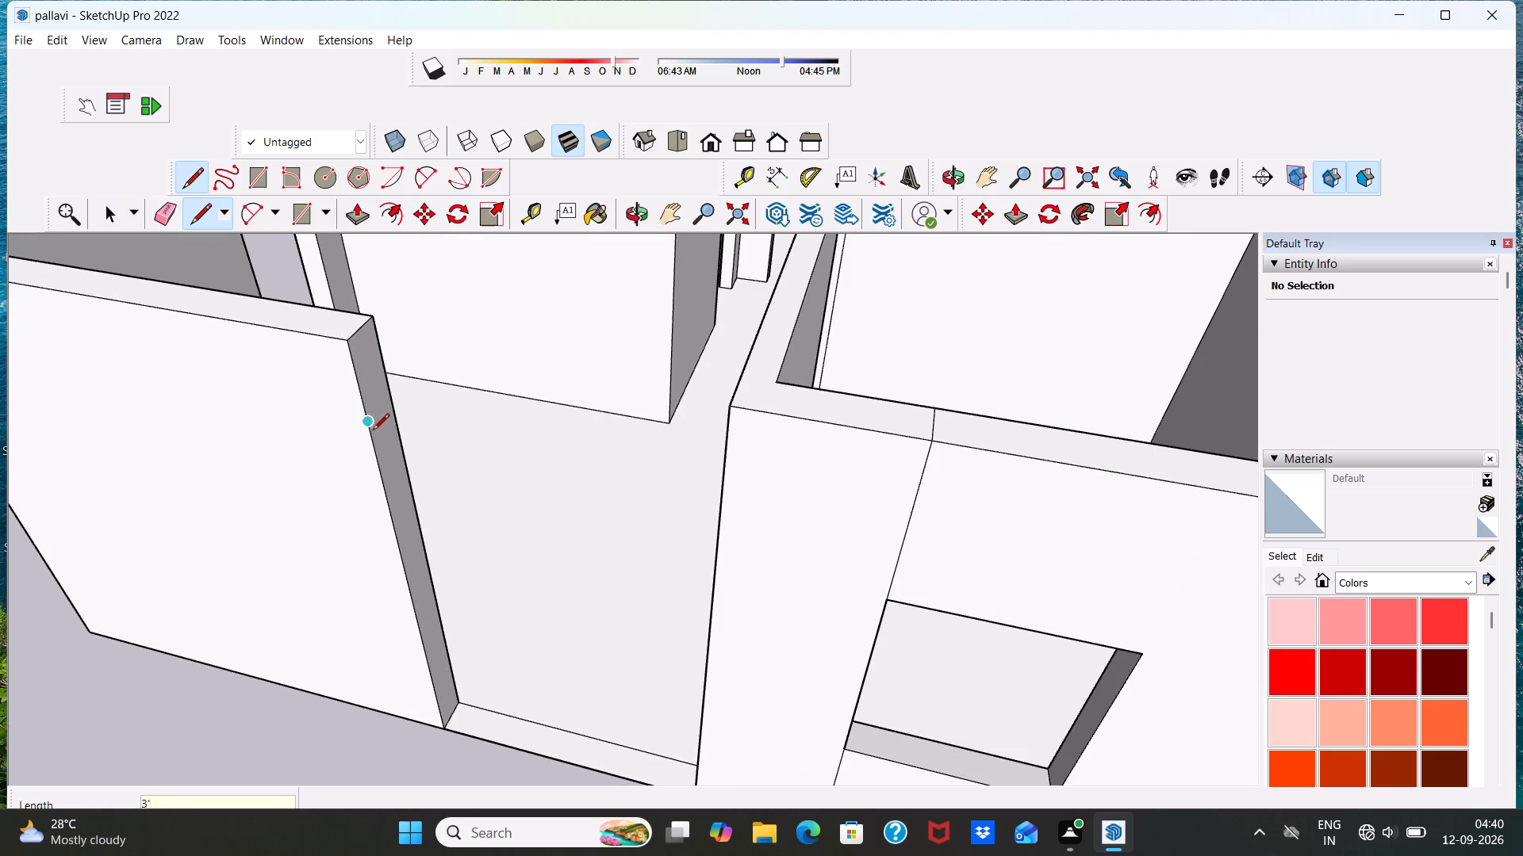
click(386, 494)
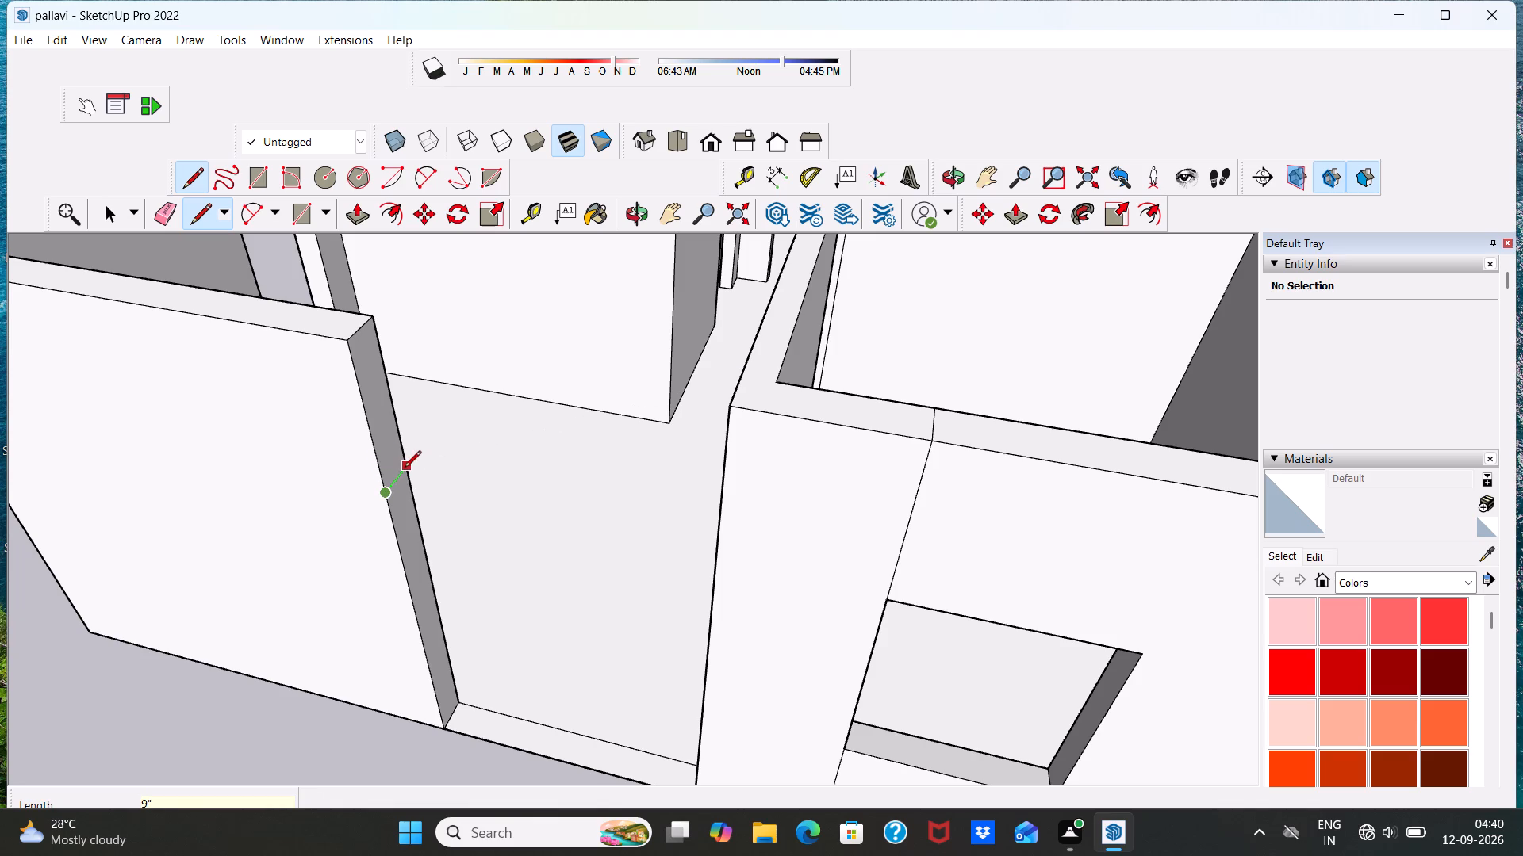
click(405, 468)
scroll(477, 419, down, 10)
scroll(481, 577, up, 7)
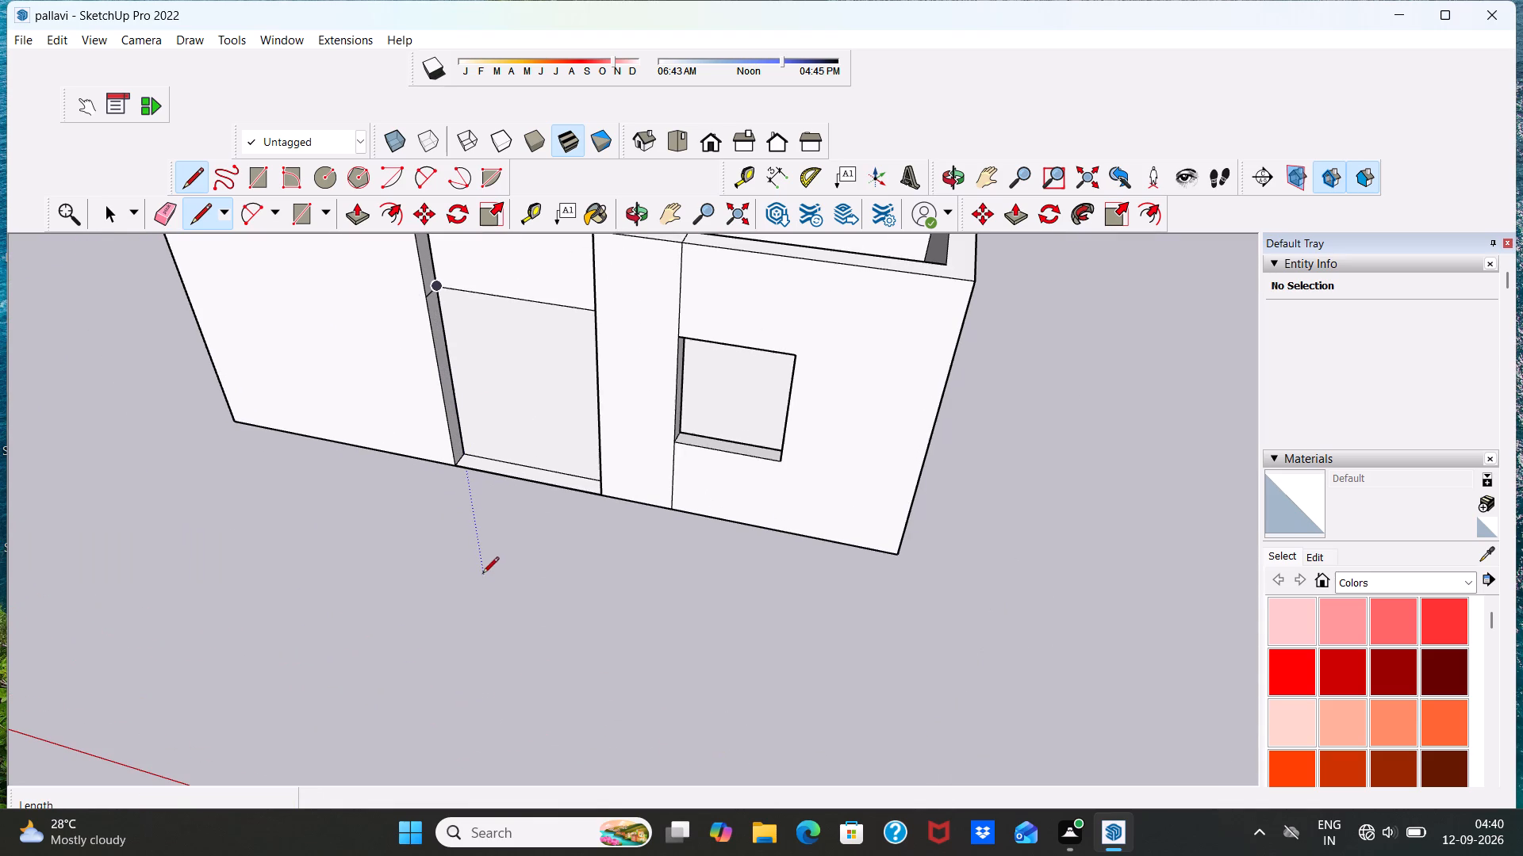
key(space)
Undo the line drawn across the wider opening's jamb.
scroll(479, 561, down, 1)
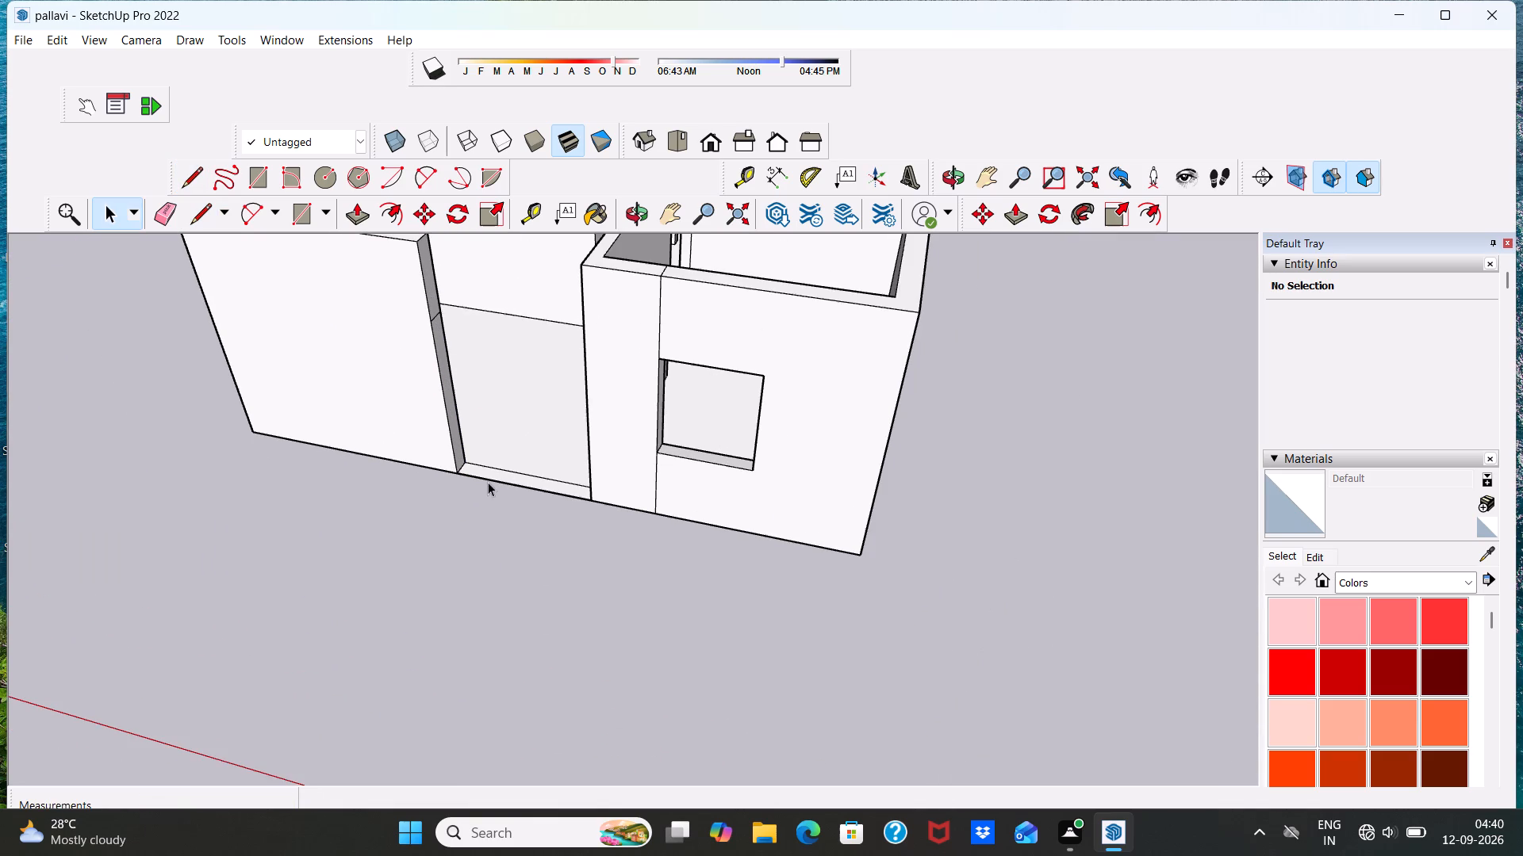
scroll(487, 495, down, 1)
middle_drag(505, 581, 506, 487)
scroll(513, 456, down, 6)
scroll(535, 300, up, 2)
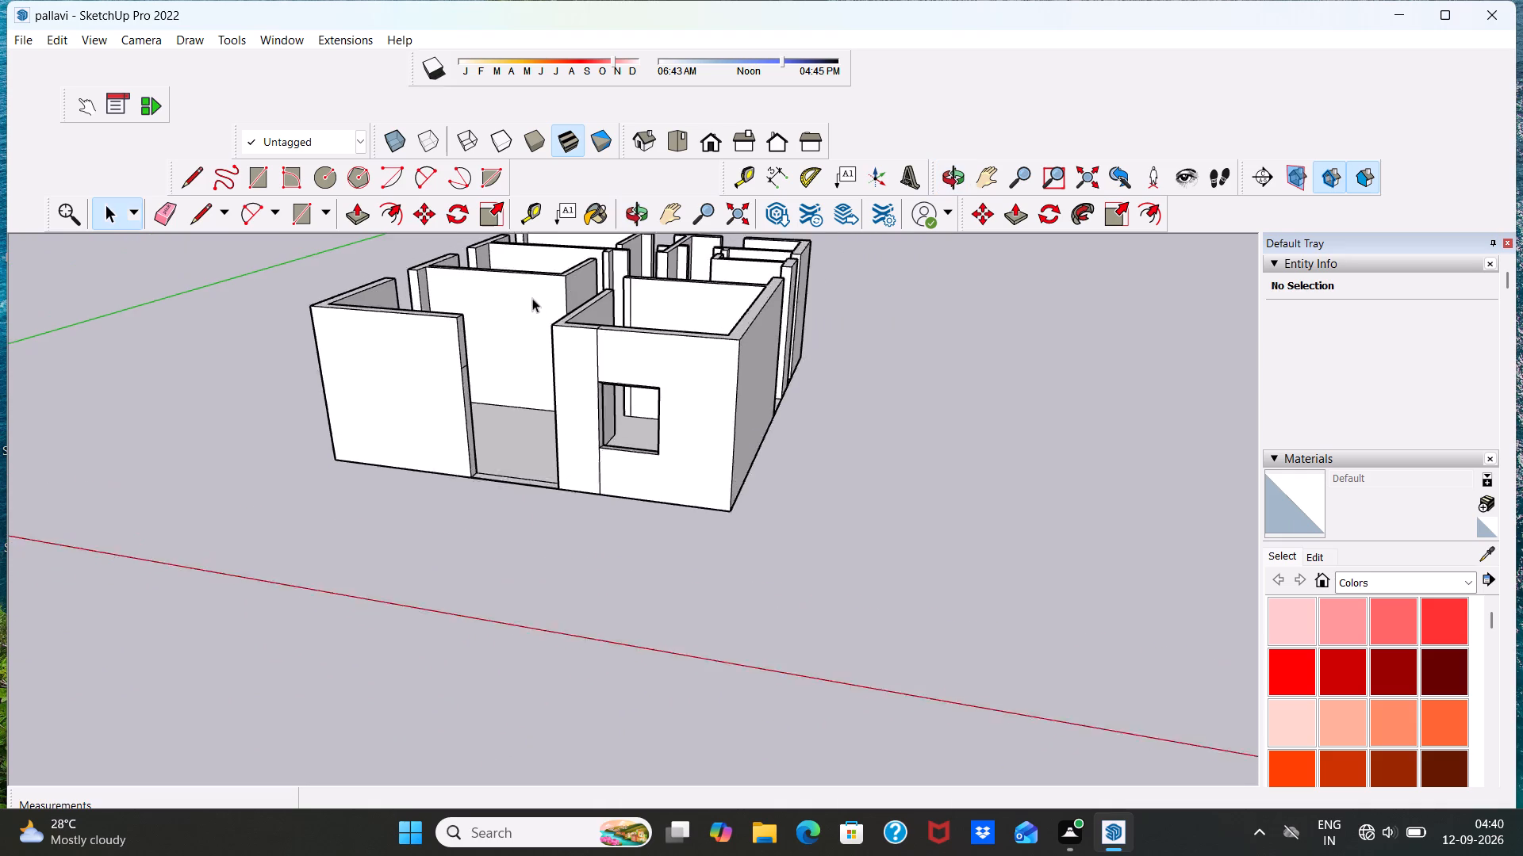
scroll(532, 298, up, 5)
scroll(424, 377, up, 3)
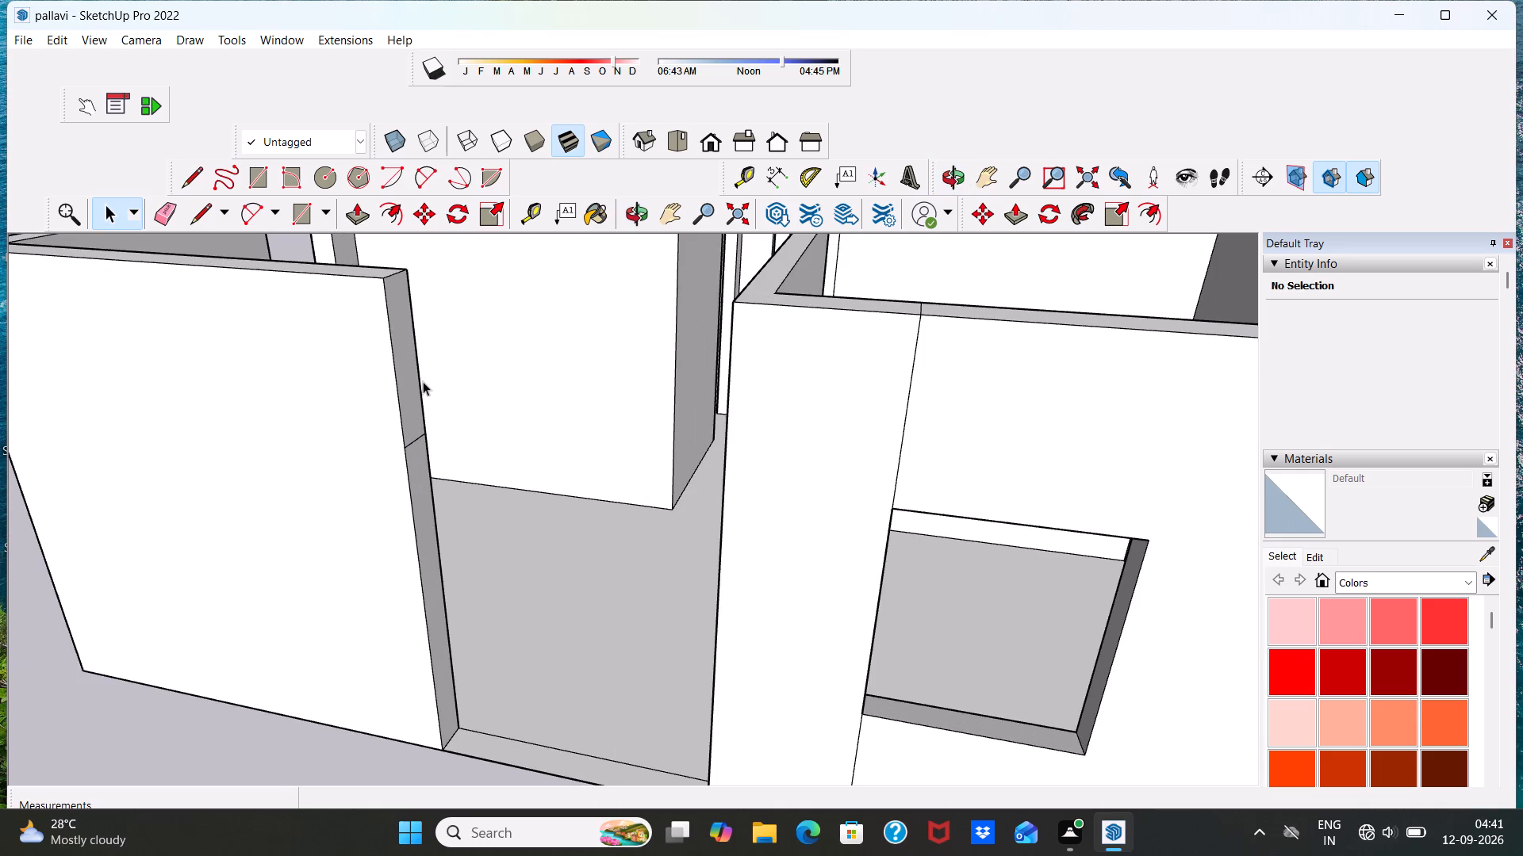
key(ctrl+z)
Examine the wider near-wall opening and its jambs from several angles.
scroll(427, 391, down, 12)
scroll(432, 438, up, 2)
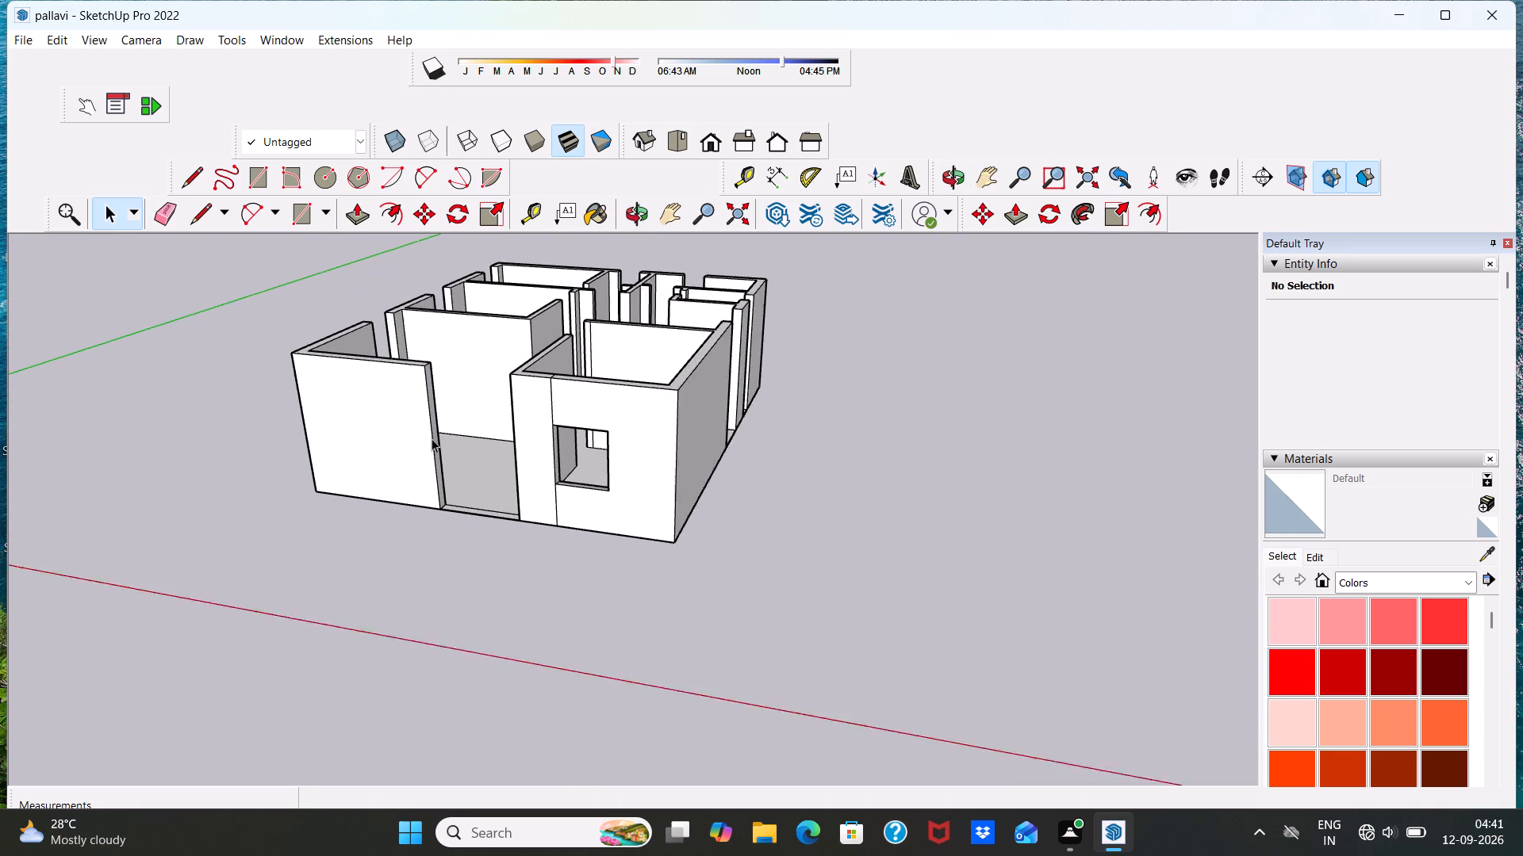
scroll(432, 438, up, 5)
scroll(476, 493, down, 1)
middle_drag(478, 505, 586, 476)
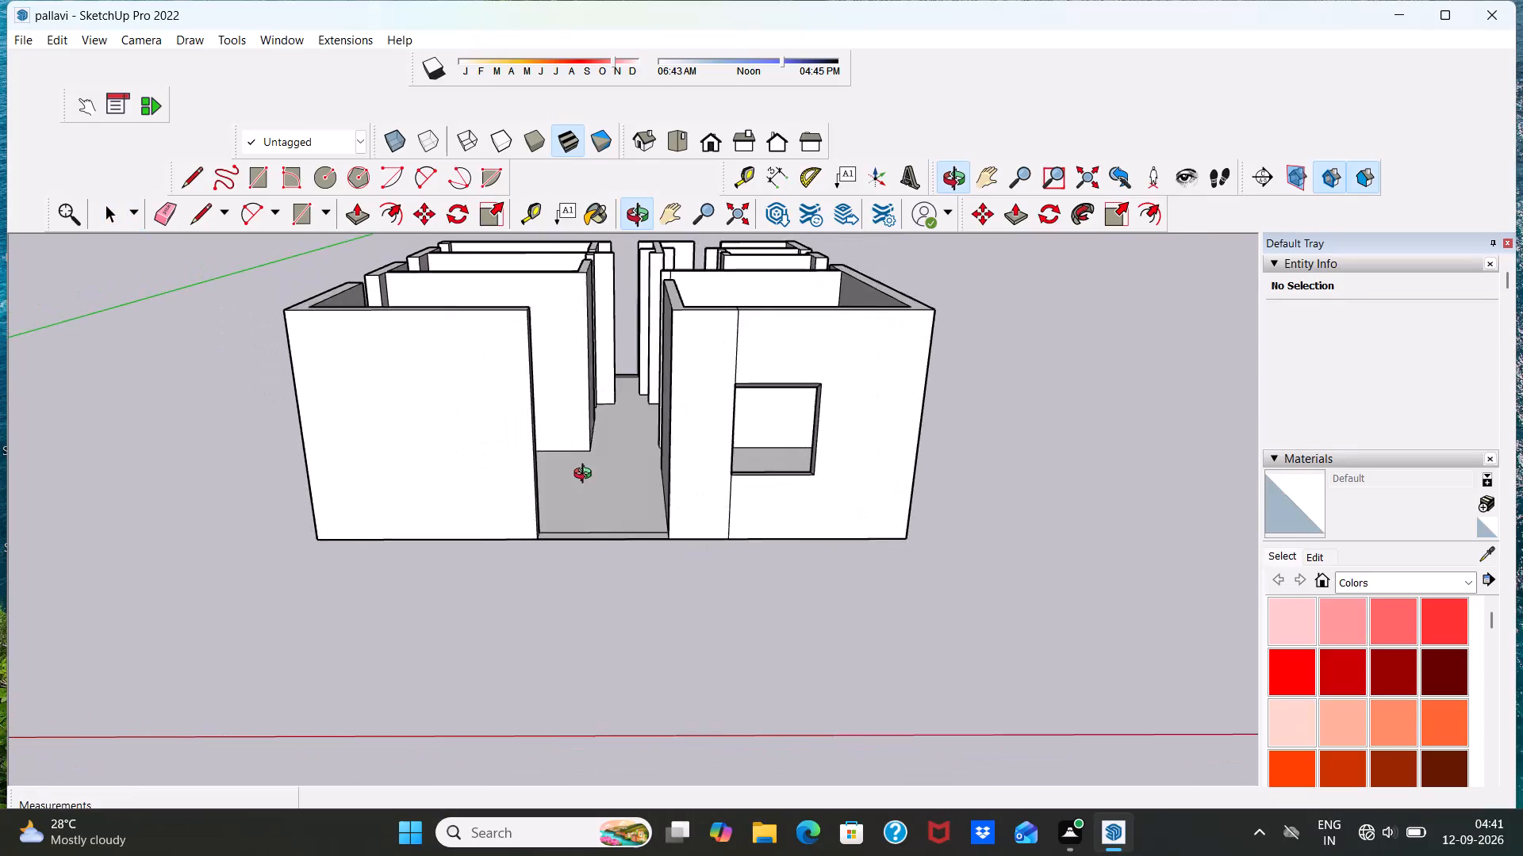
middle_drag(586, 476, 565, 514)
scroll(589, 476, down, 1)
scroll(566, 514, up, 3)
scroll(554, 495, down, 1)
middle_drag(554, 495, 459, 520)
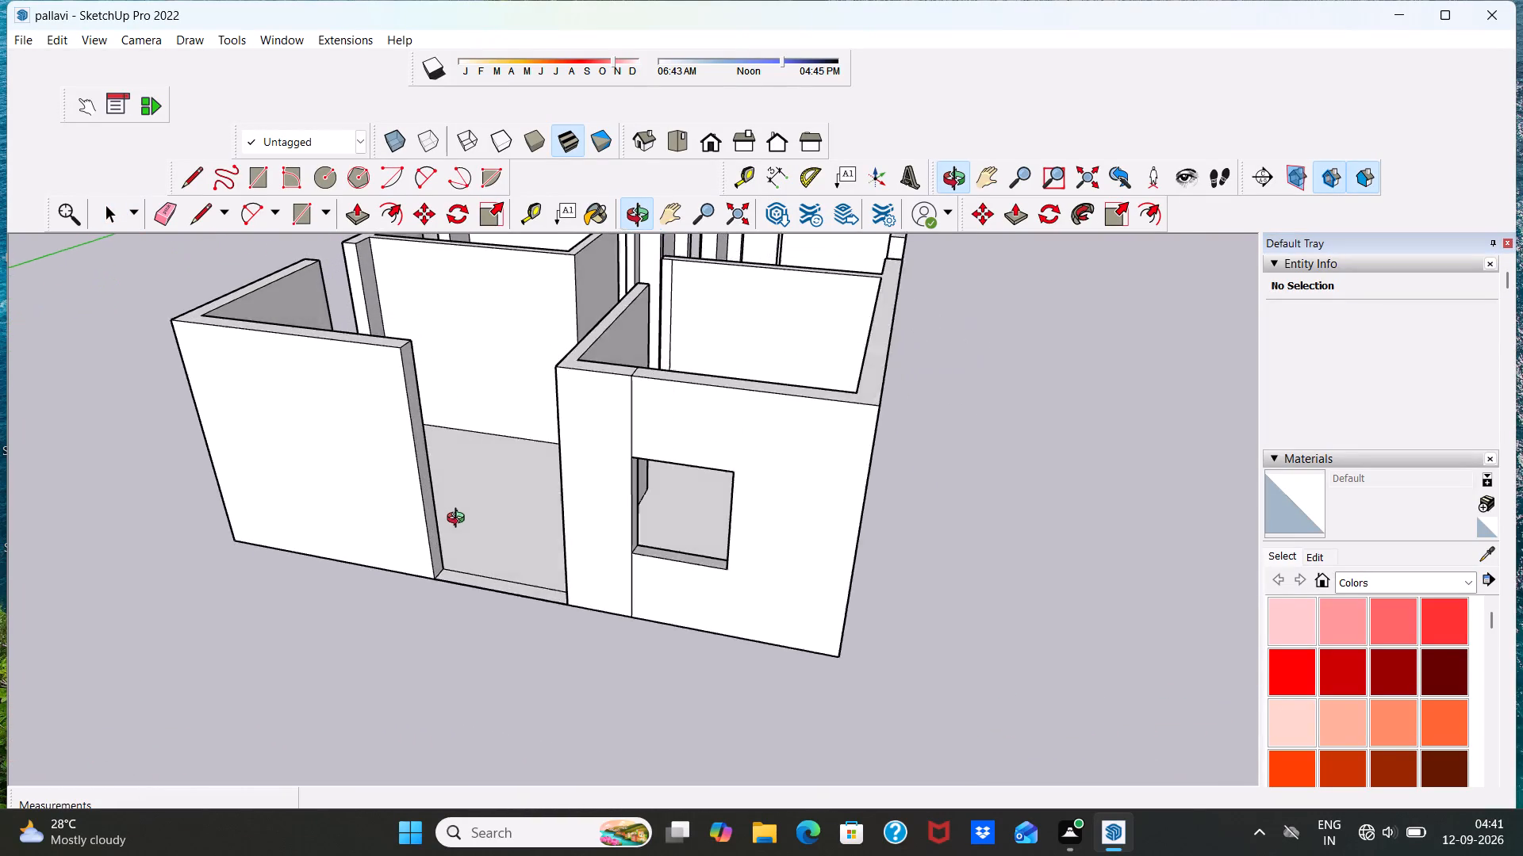
middle_drag(459, 520, 429, 553)
scroll(383, 405, up, 5)
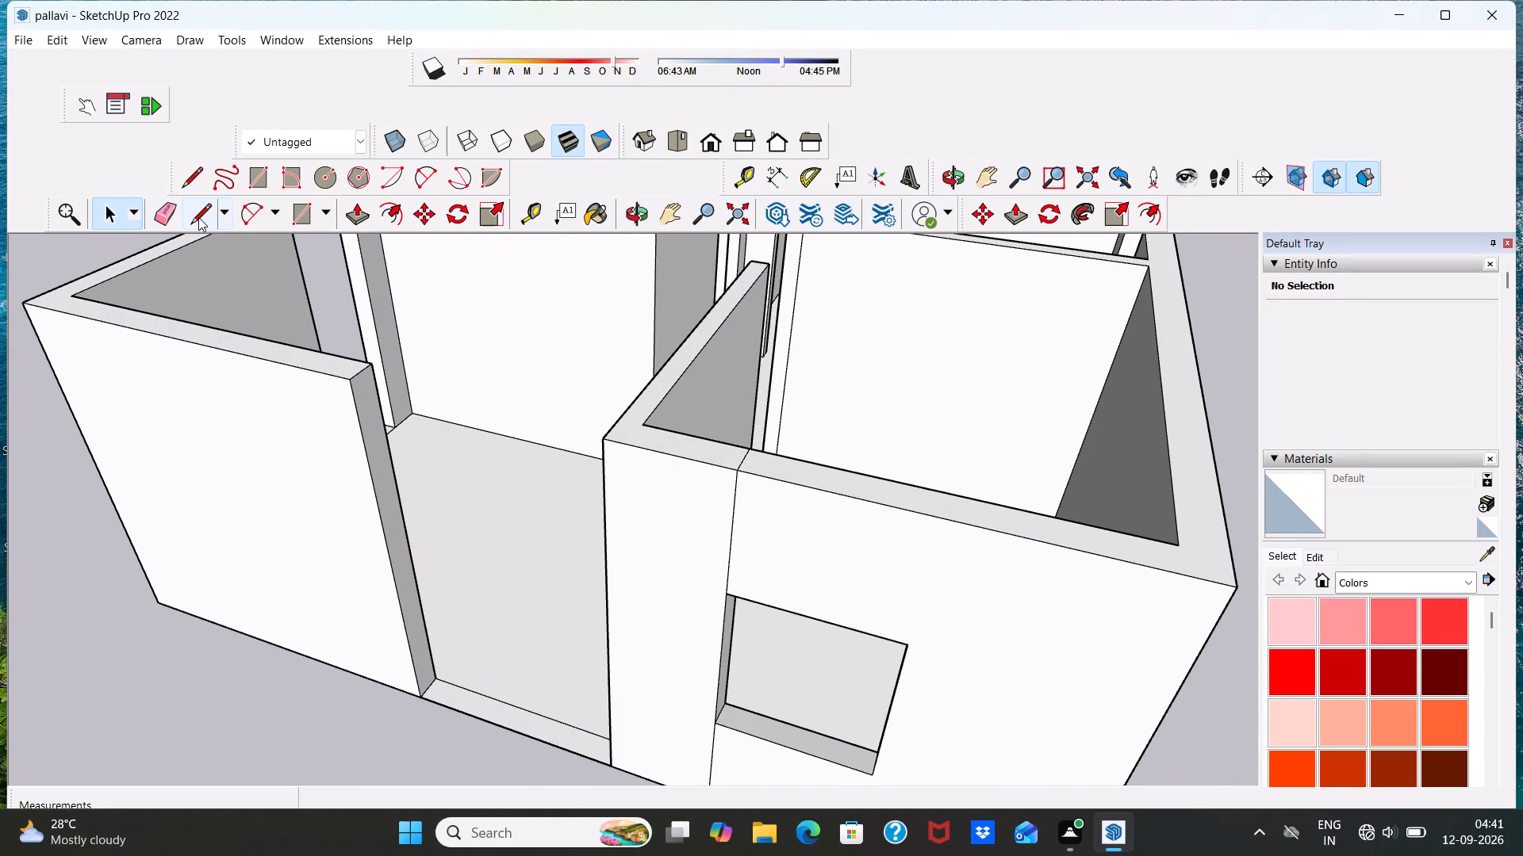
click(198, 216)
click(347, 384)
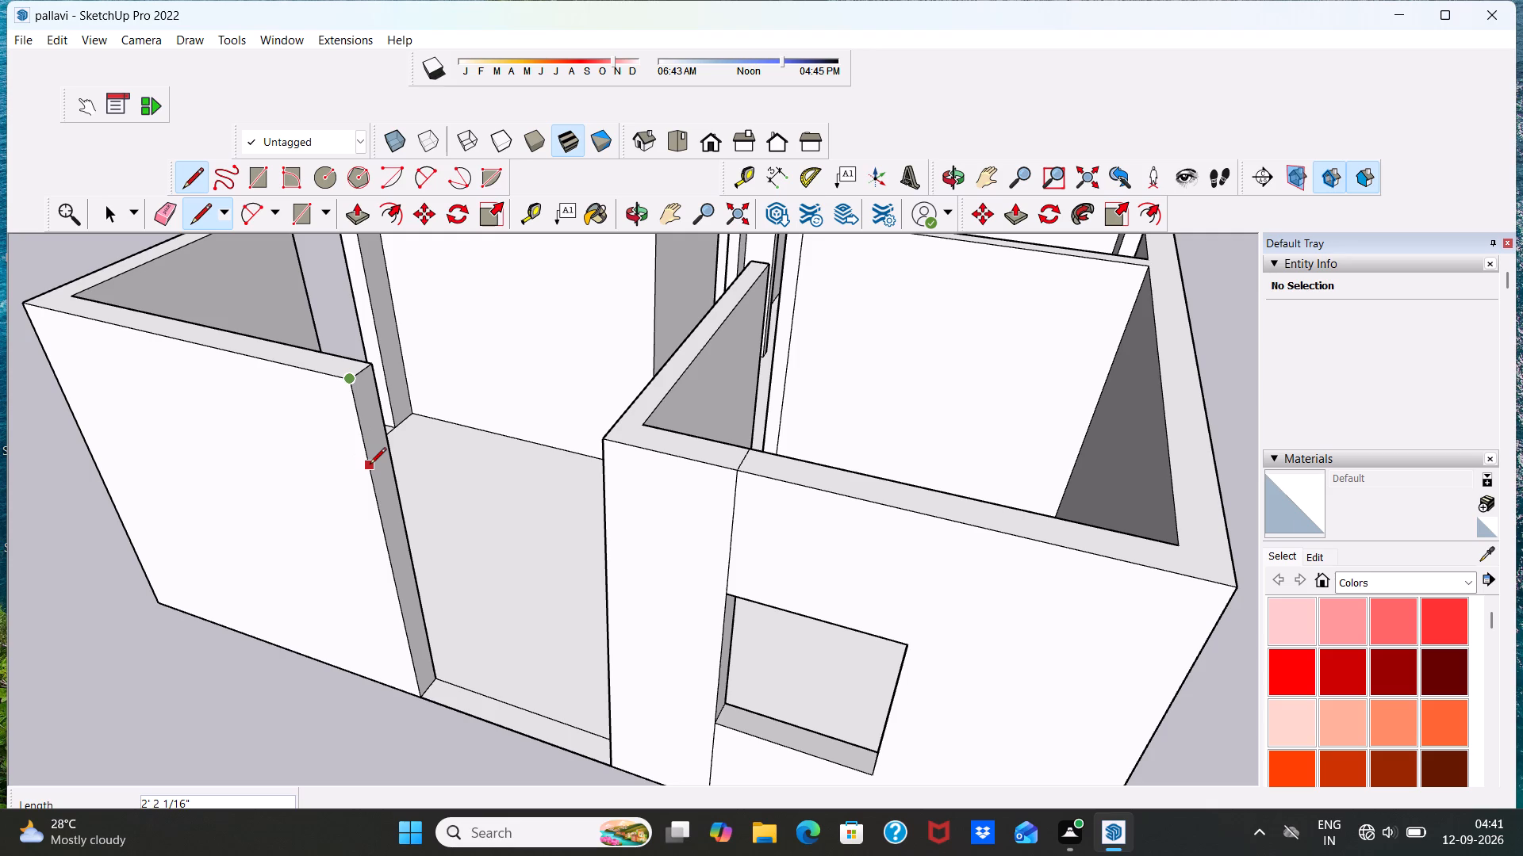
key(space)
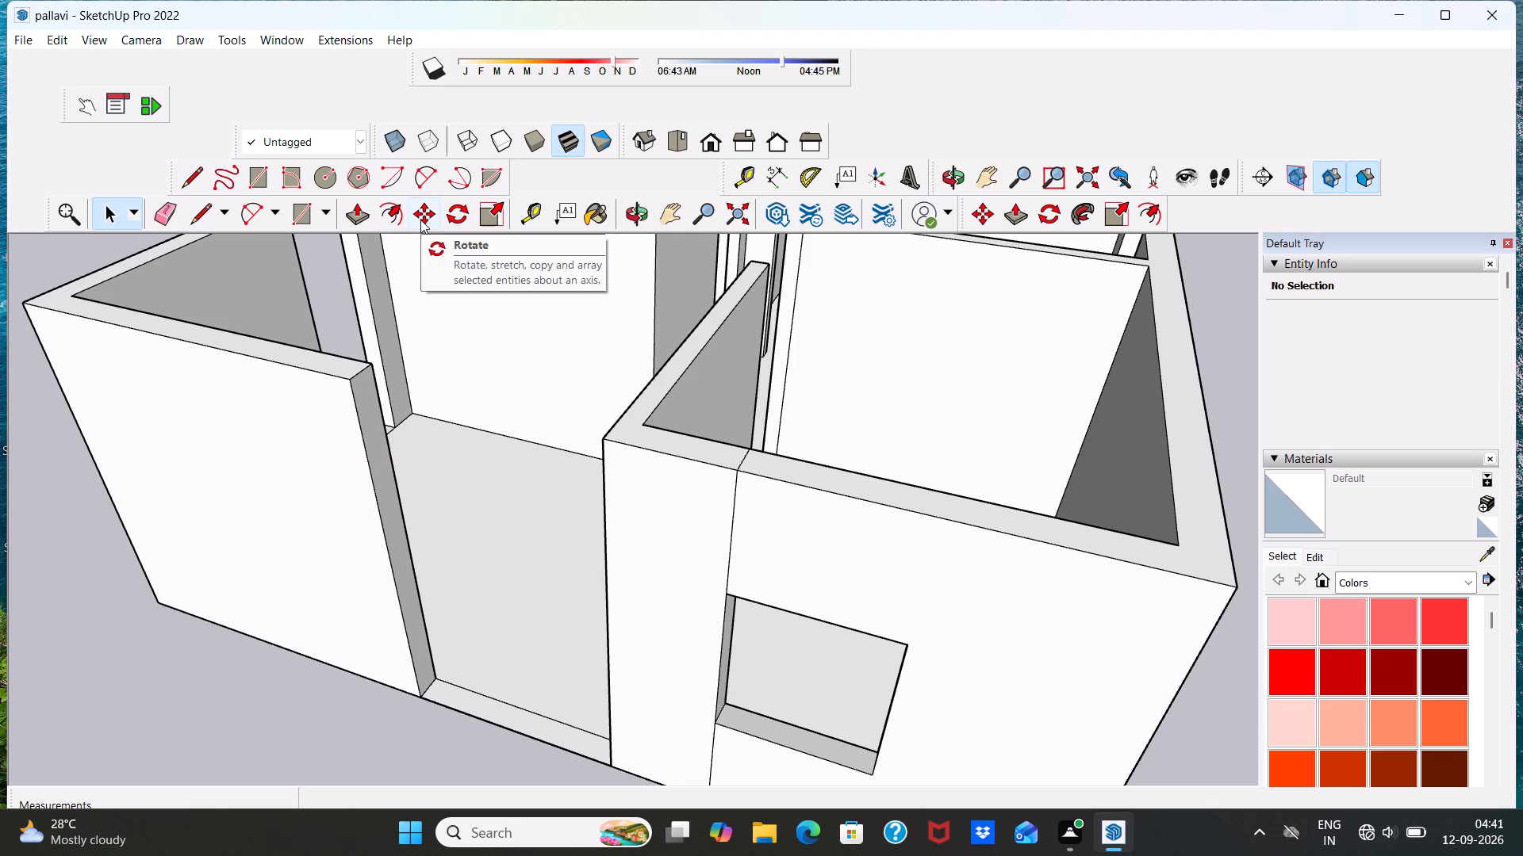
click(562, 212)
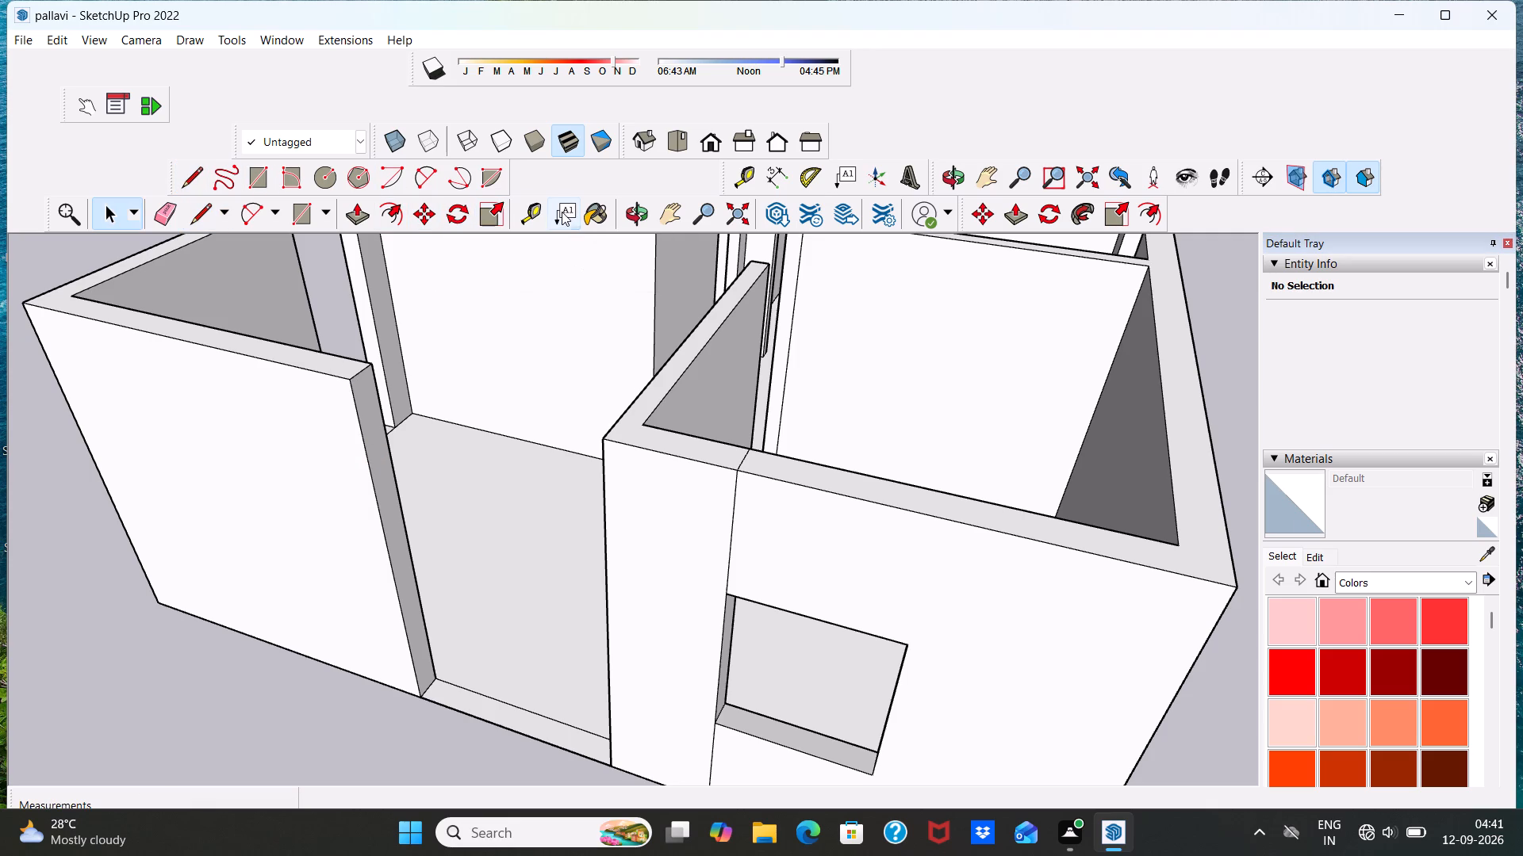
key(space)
Measure the full height of the wider near-wall opening's jamb with the Dimension tool.
click(778, 178)
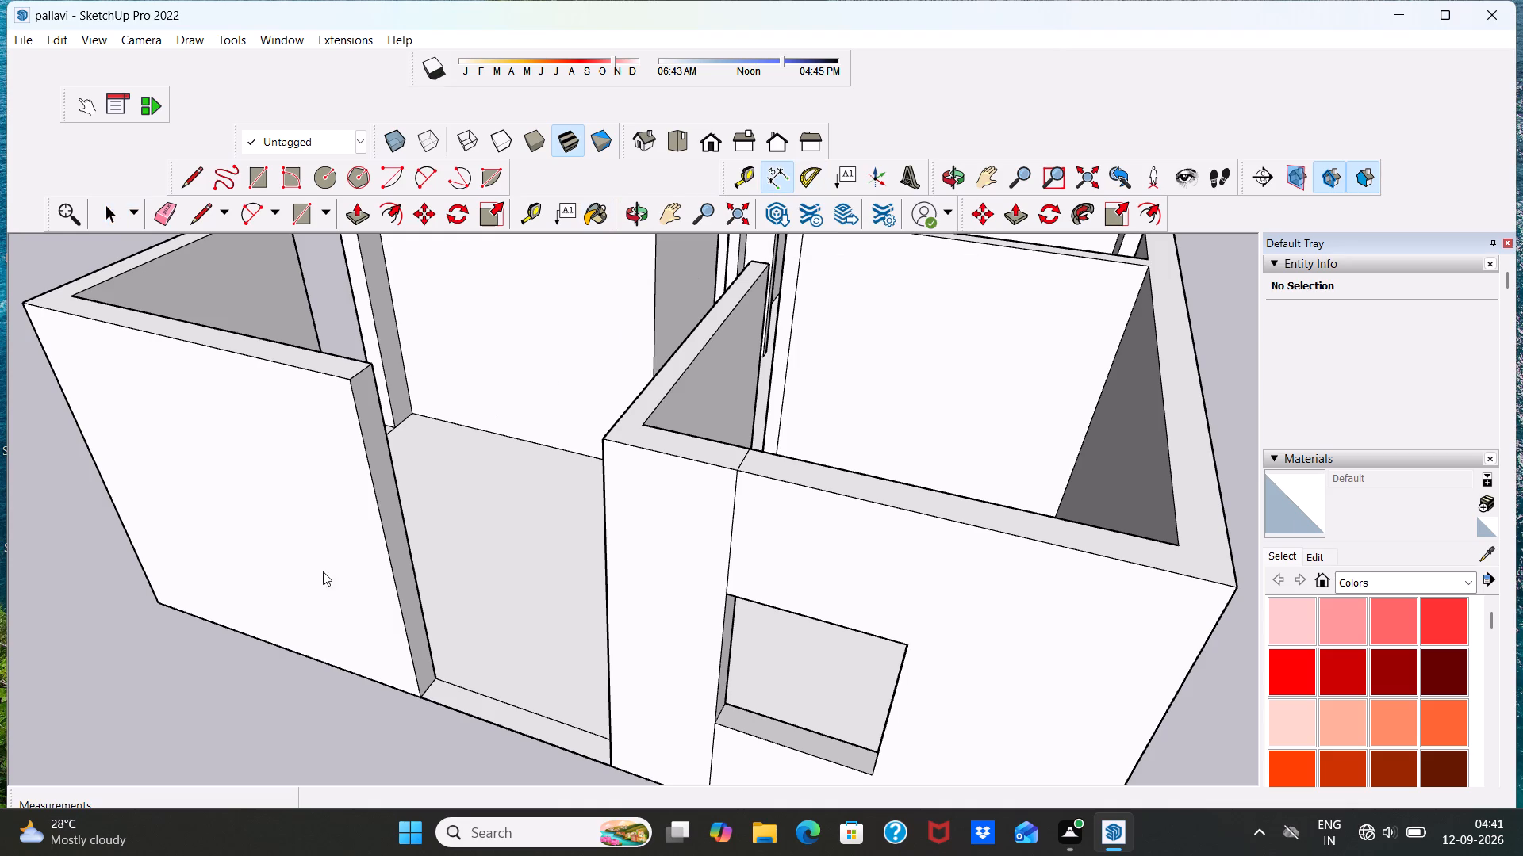
scroll(383, 504, up, 5)
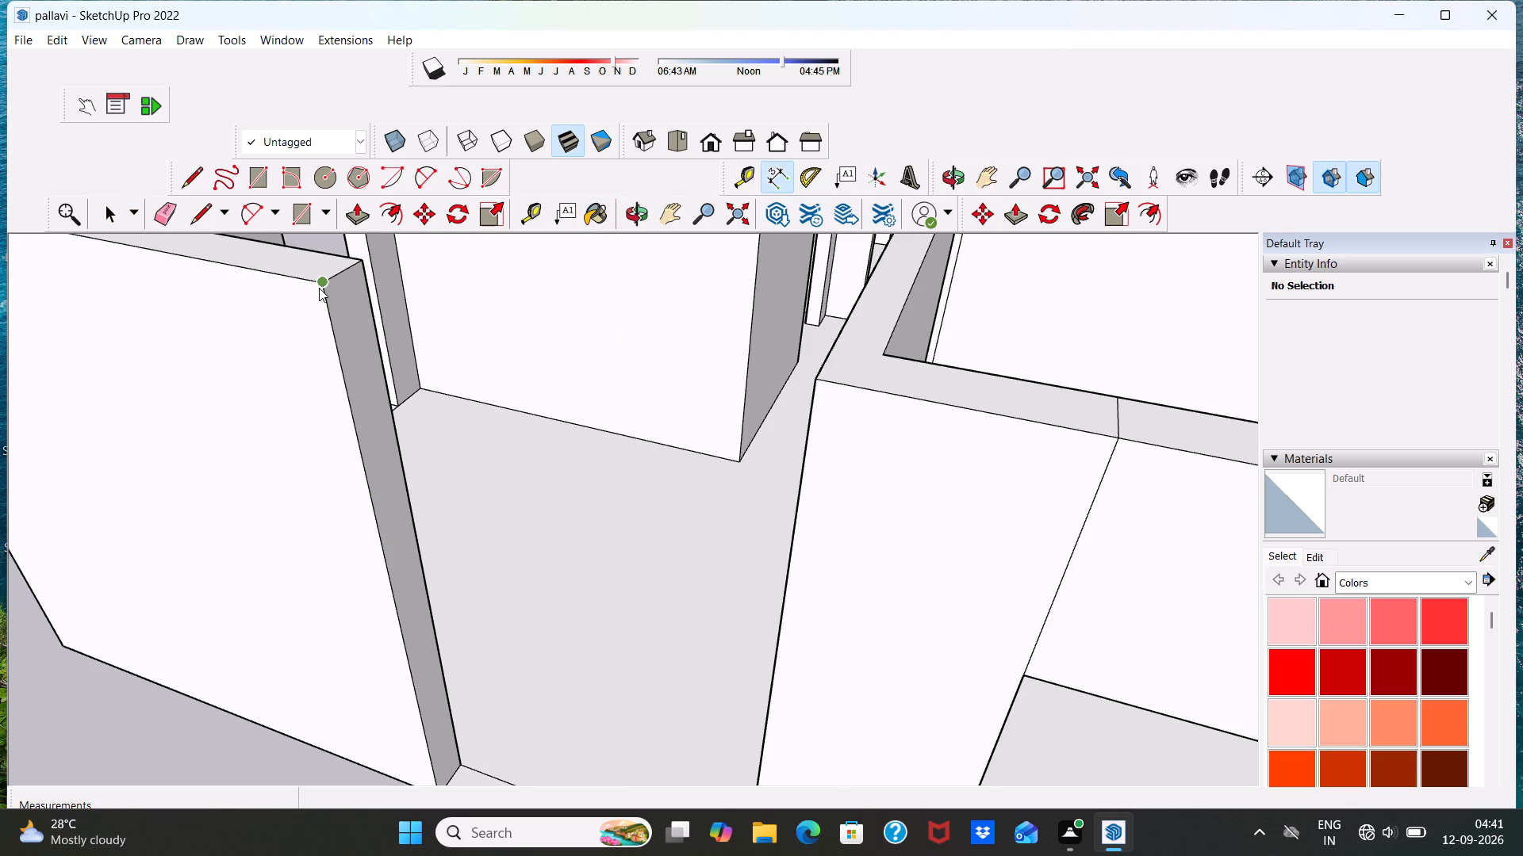
drag(319, 288, 318, 321)
scroll(437, 756, down, 7)
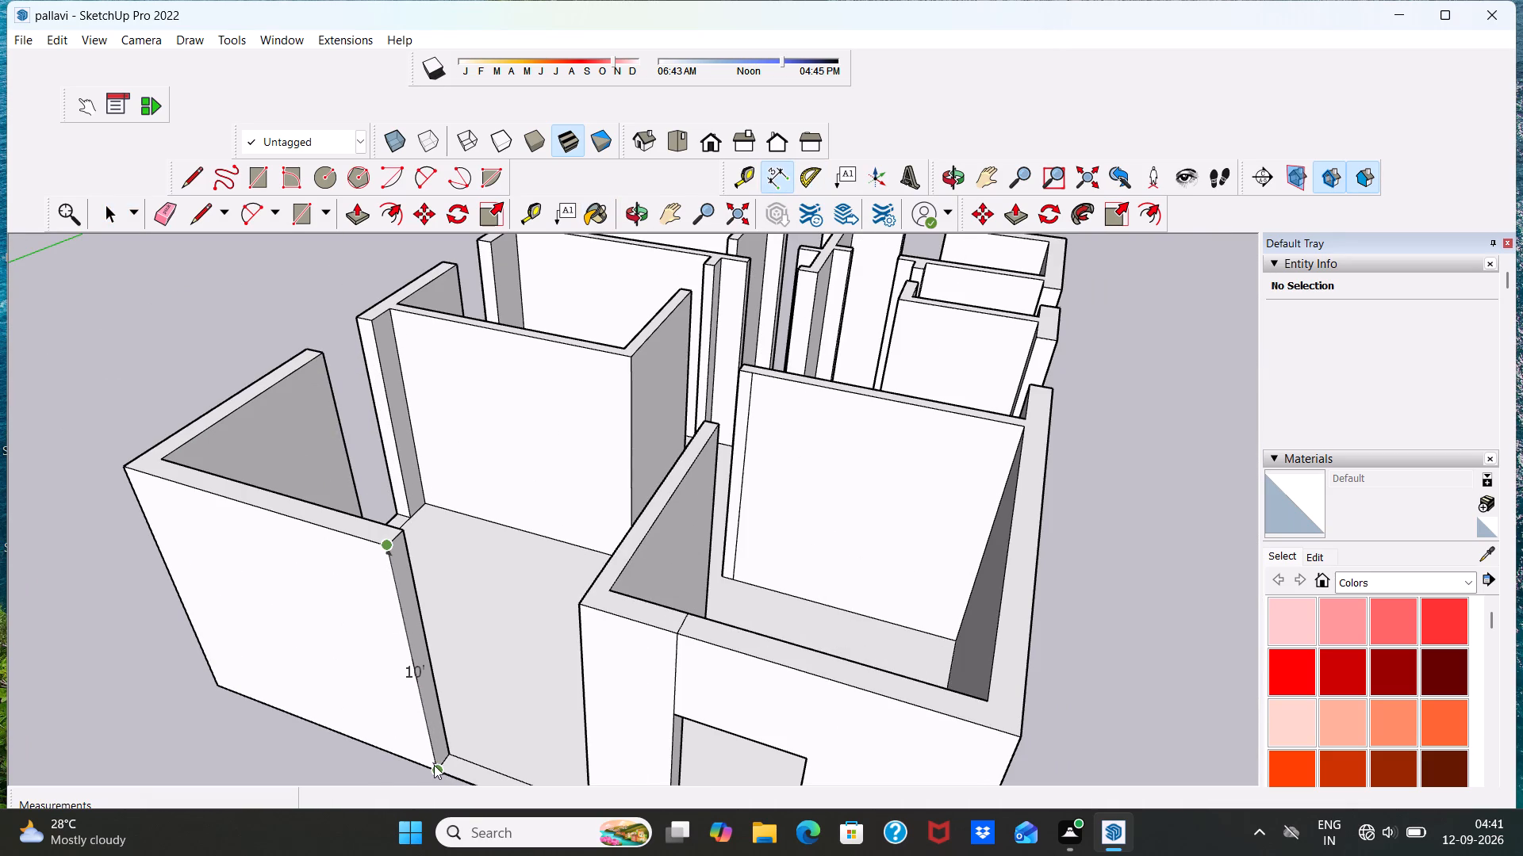
click(434, 765)
key(space)
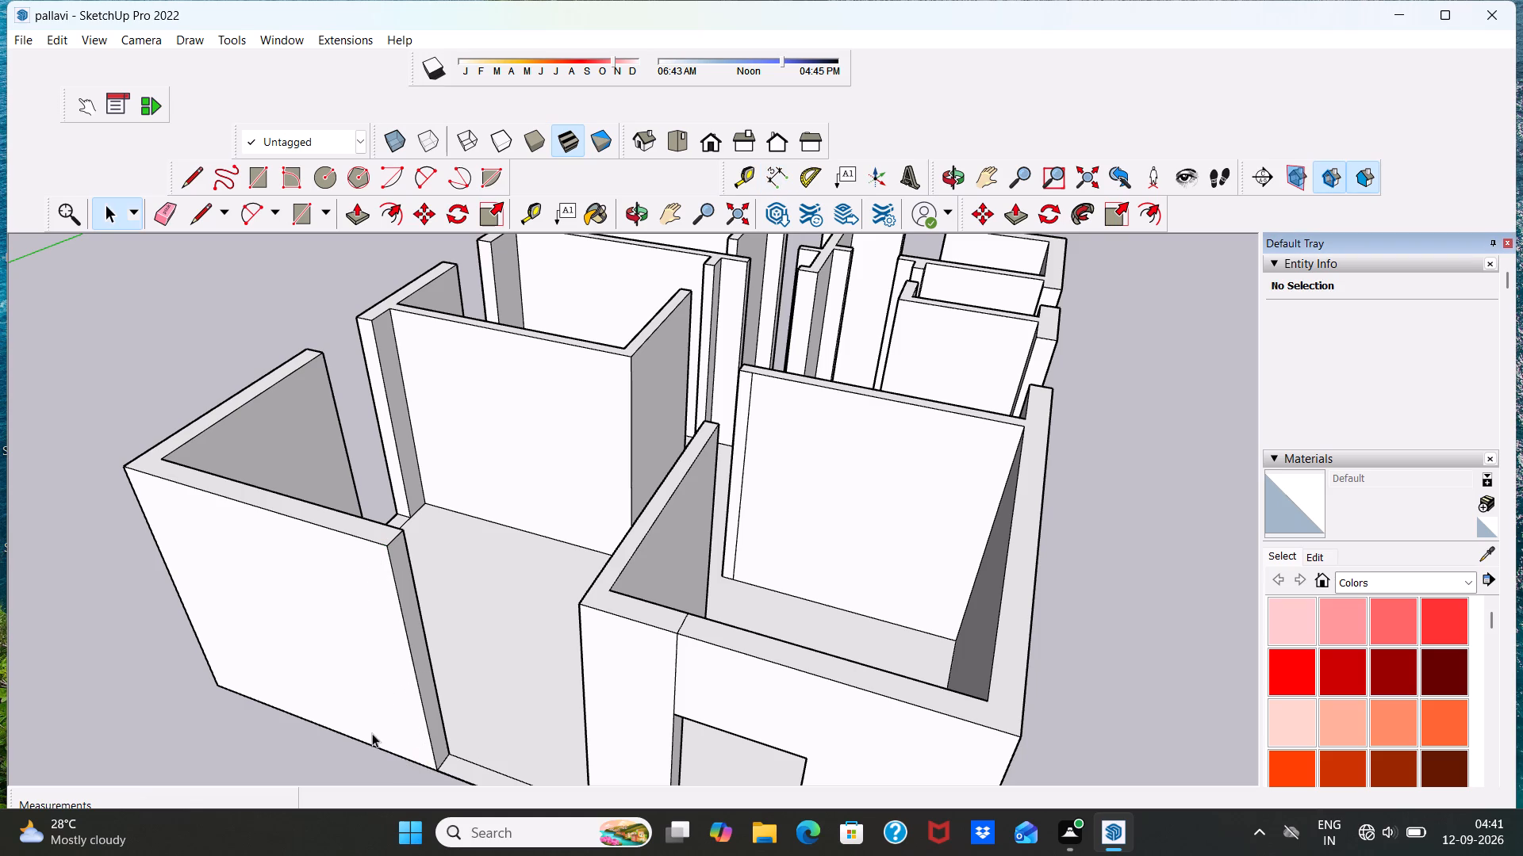
Draw a line across the wider near-wall opening's jamb, 3' below the wall top.
middle_drag(375, 724, 400, 652)
scroll(403, 648, down, 1)
scroll(446, 522, up, 5)
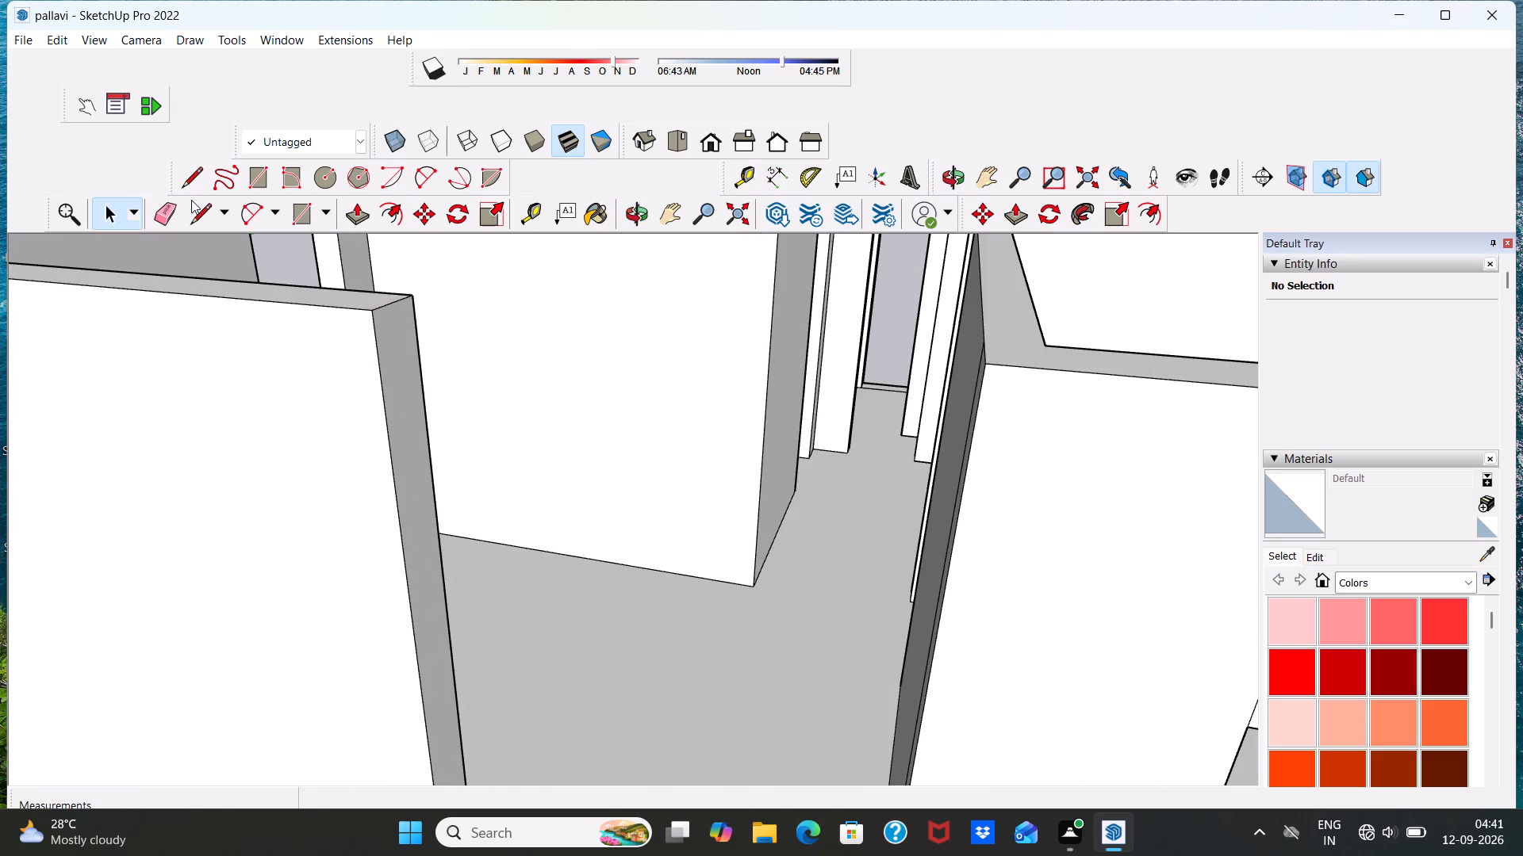
click(209, 217)
scroll(345, 310, up, 3)
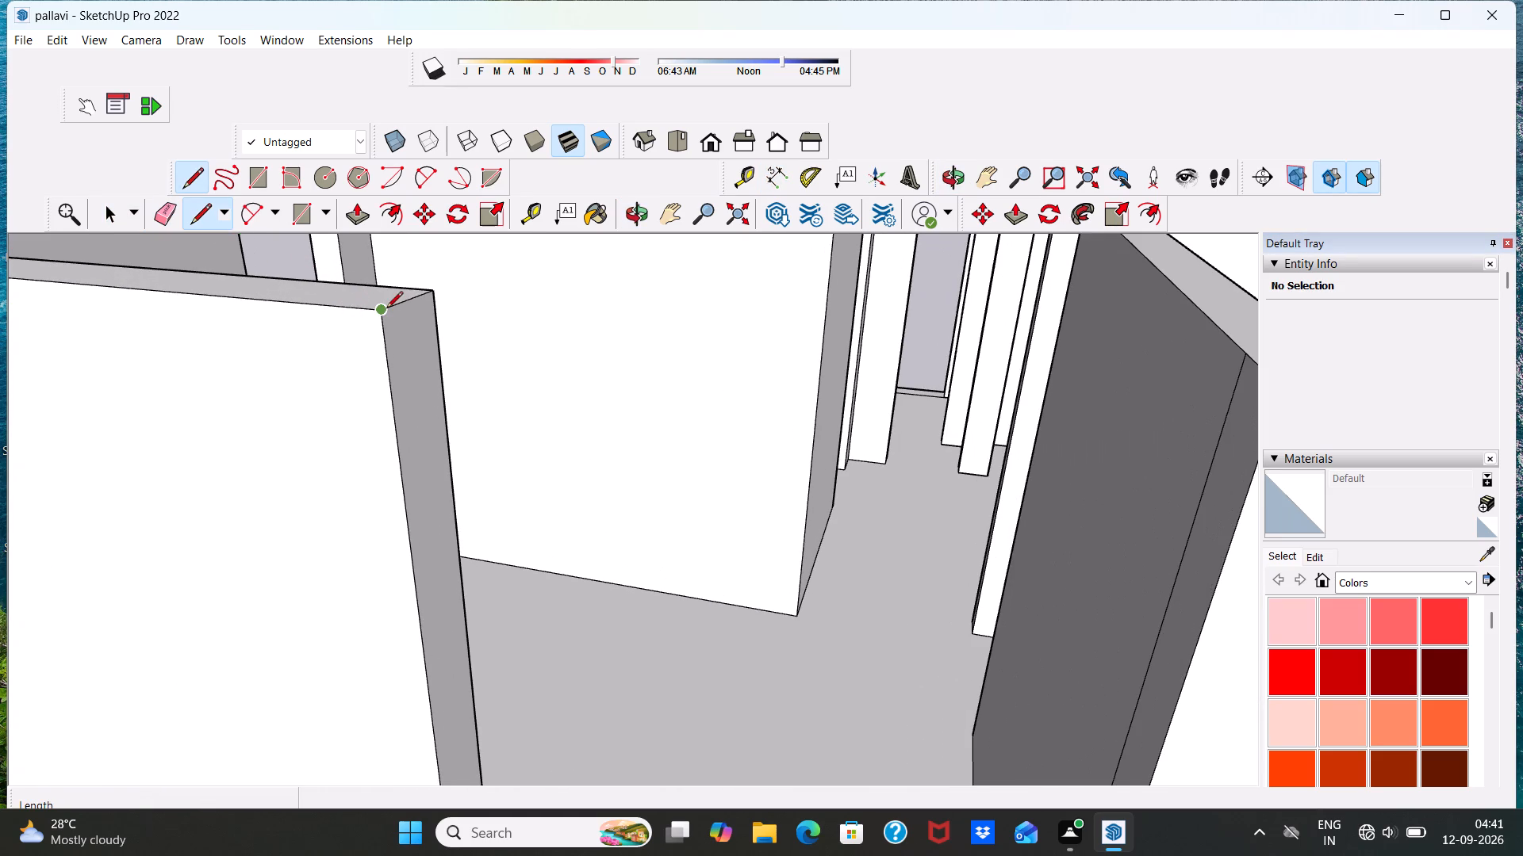
click(386, 309)
key(3)
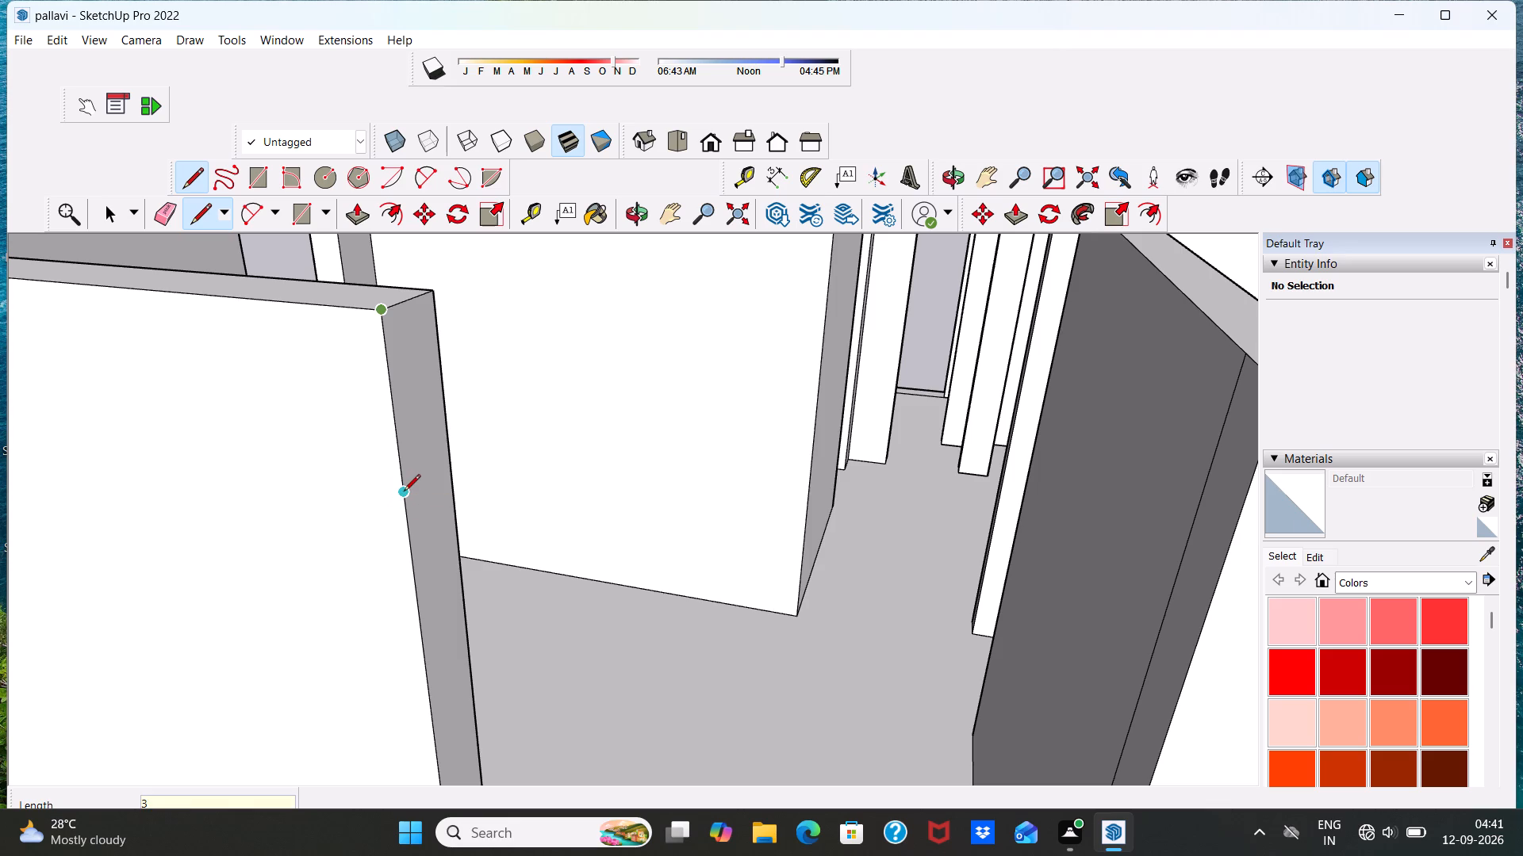
key(apostrophe)
key(Return)
click(422, 644)
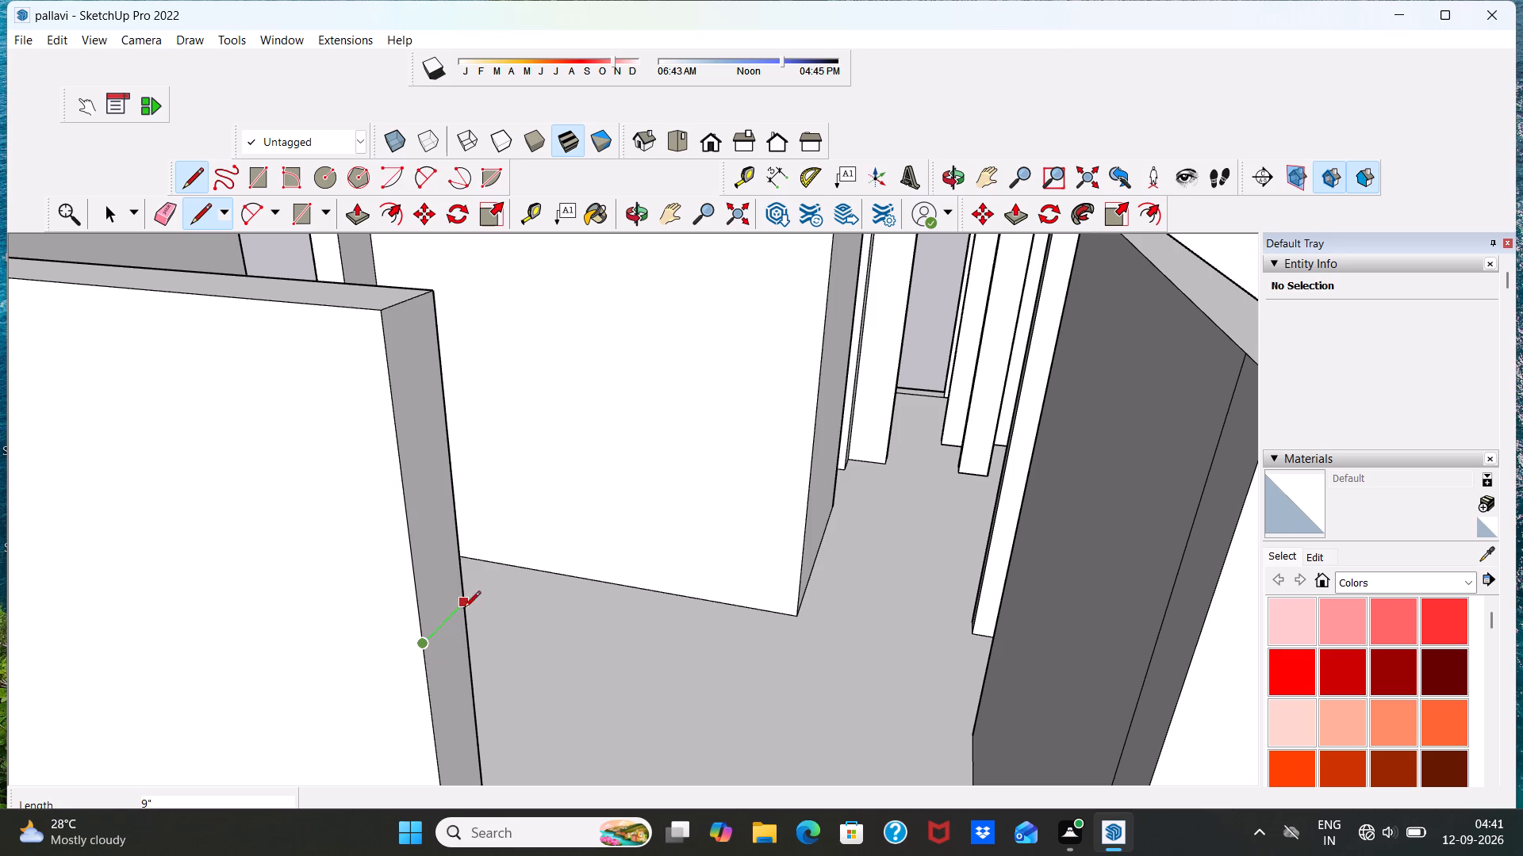
click(464, 606)
Push/Pull the jamb face above that line across to the opposite jamb, closing the wall above the door opening.
scroll(499, 565, down, 11)
scroll(520, 571, up, 6)
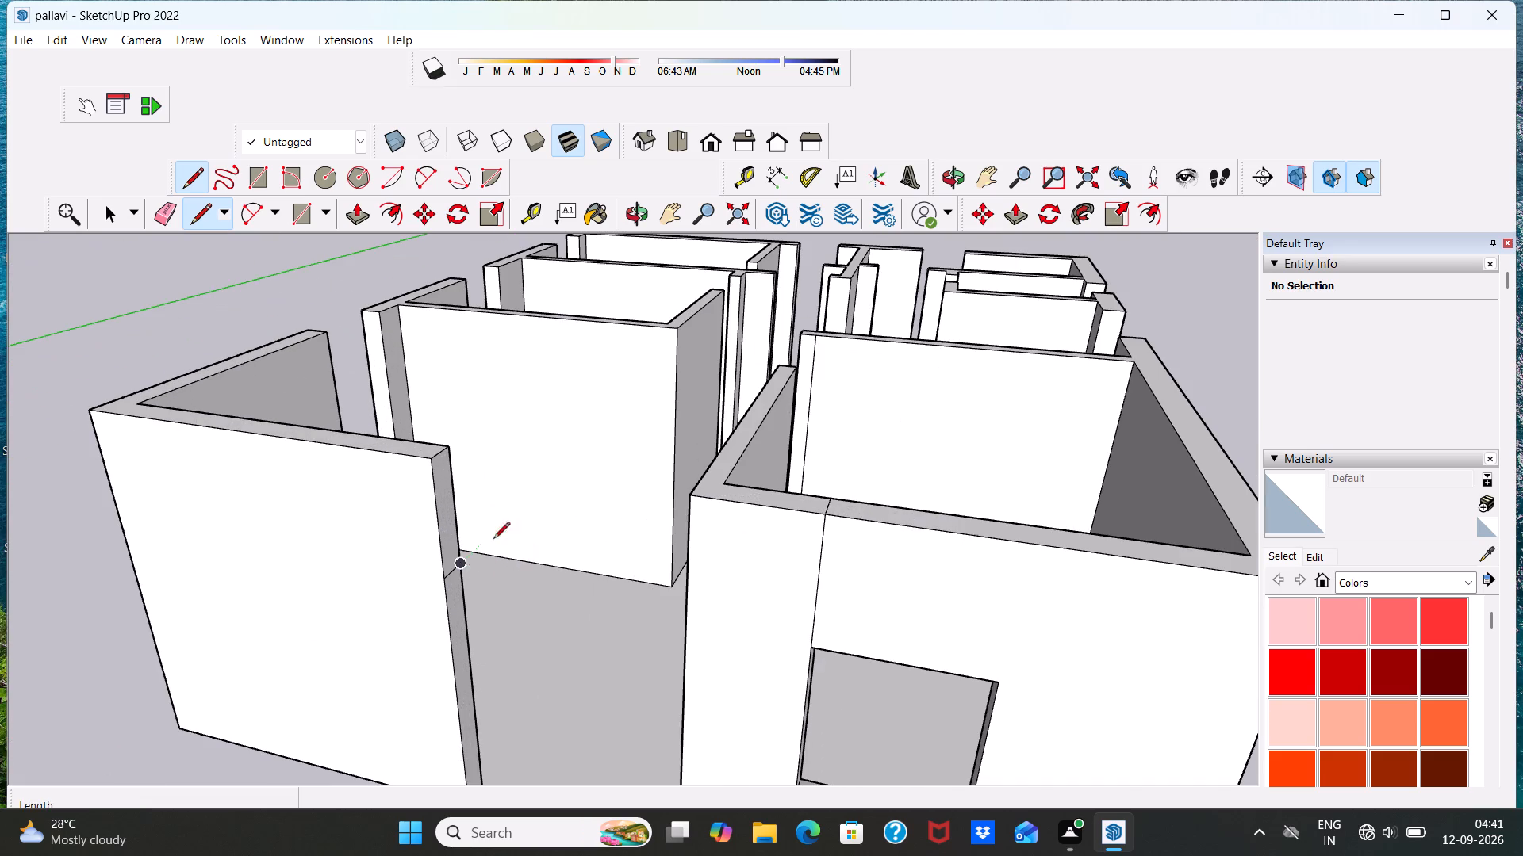
click(358, 218)
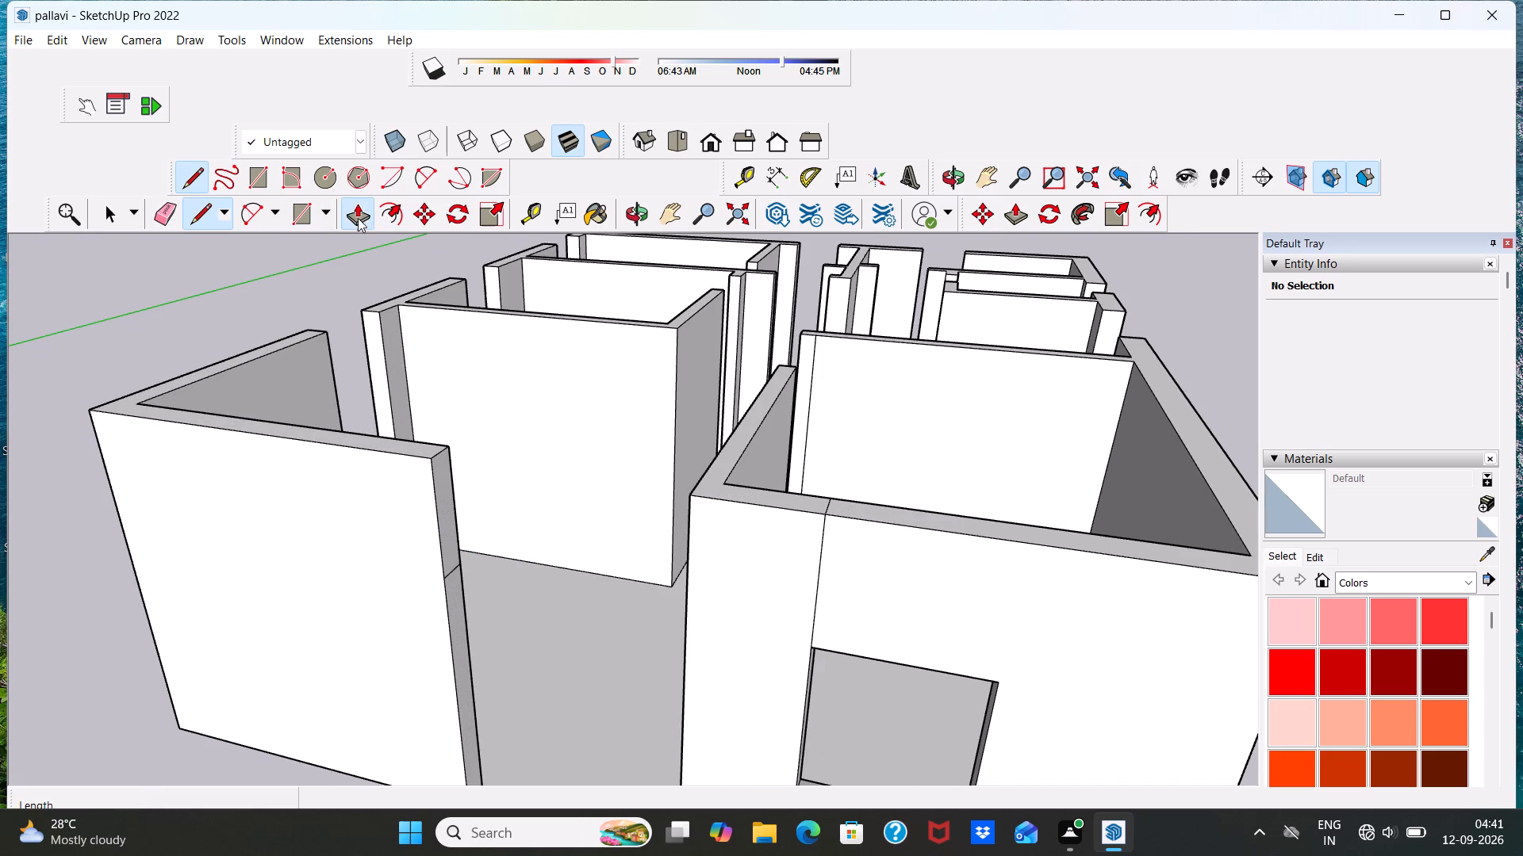
click(444, 496)
click(698, 483)
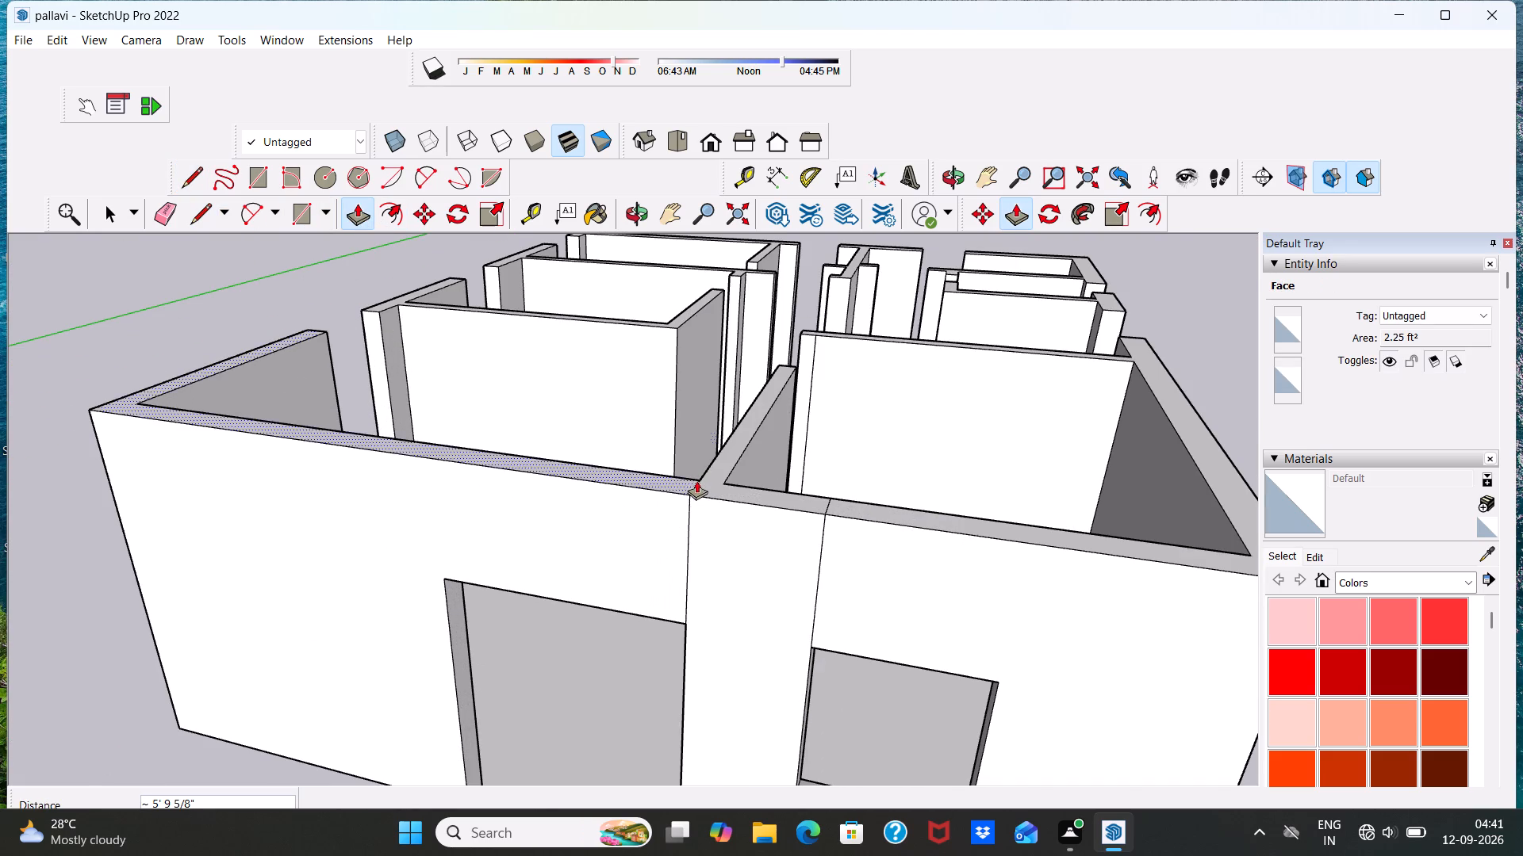
scroll(696, 476, down, 14)
scroll(664, 582, up, 7)
key(space)
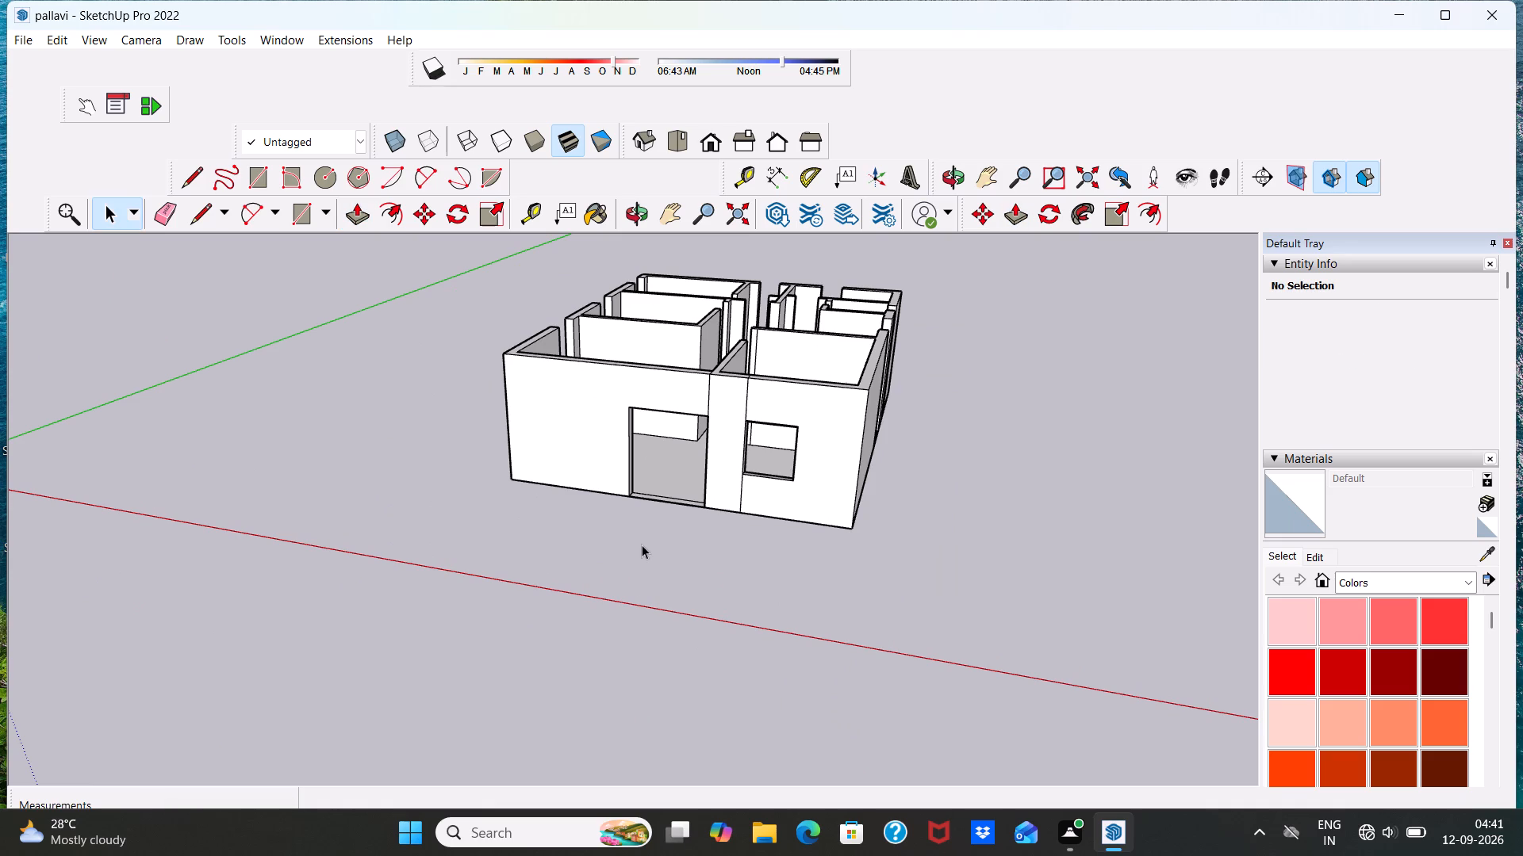
Examine the near wall's door and window openings from above and from the front at several distances.
middle_drag(640, 542, 696, 454)
scroll(757, 407, up, 10)
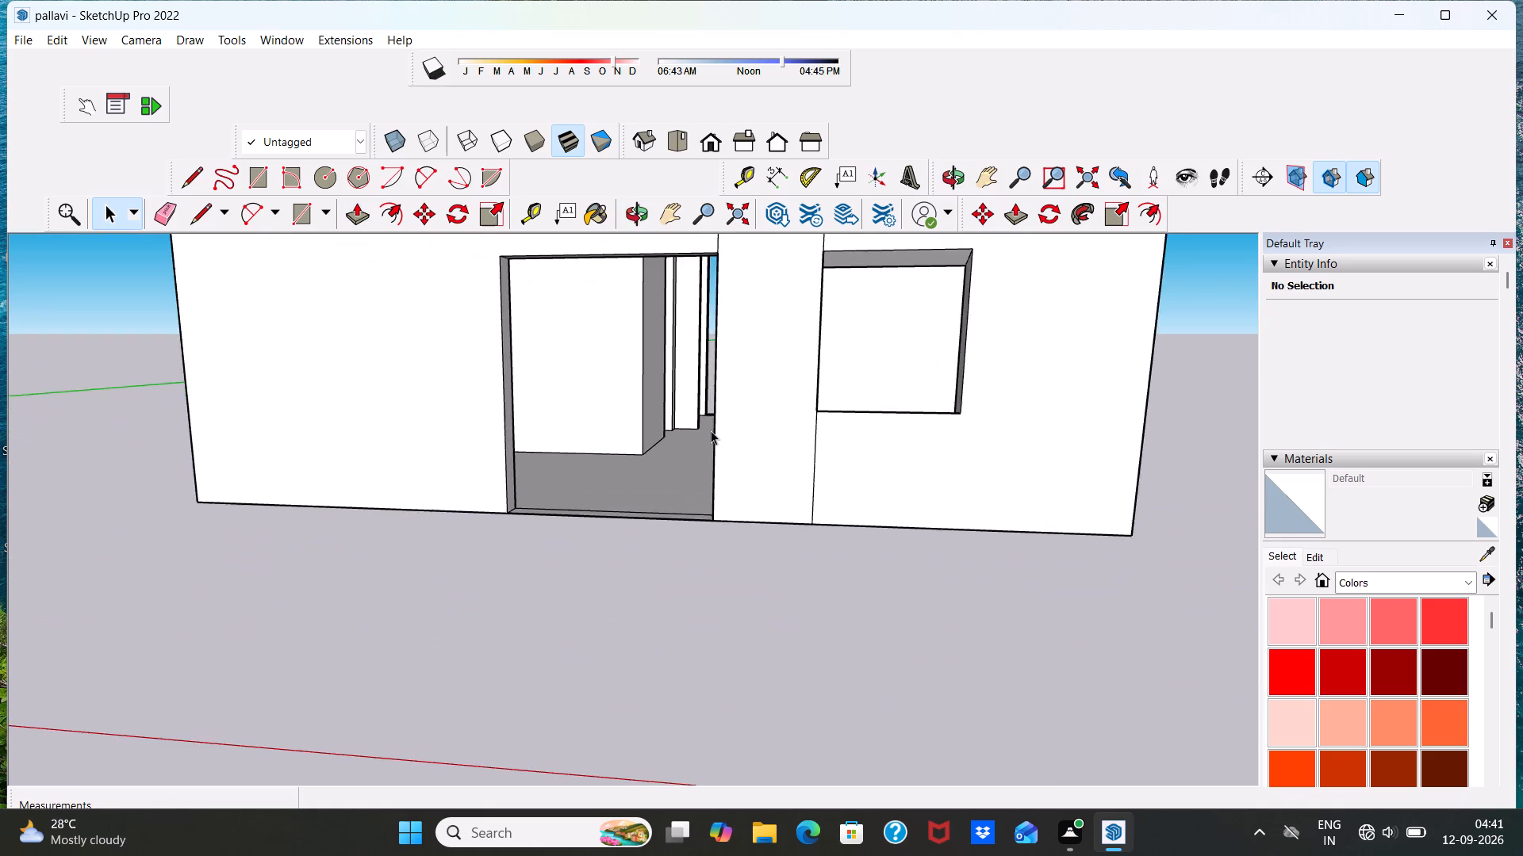
scroll(711, 430, down, 10)
middle_drag(677, 472, 681, 598)
scroll(674, 480, up, 3)
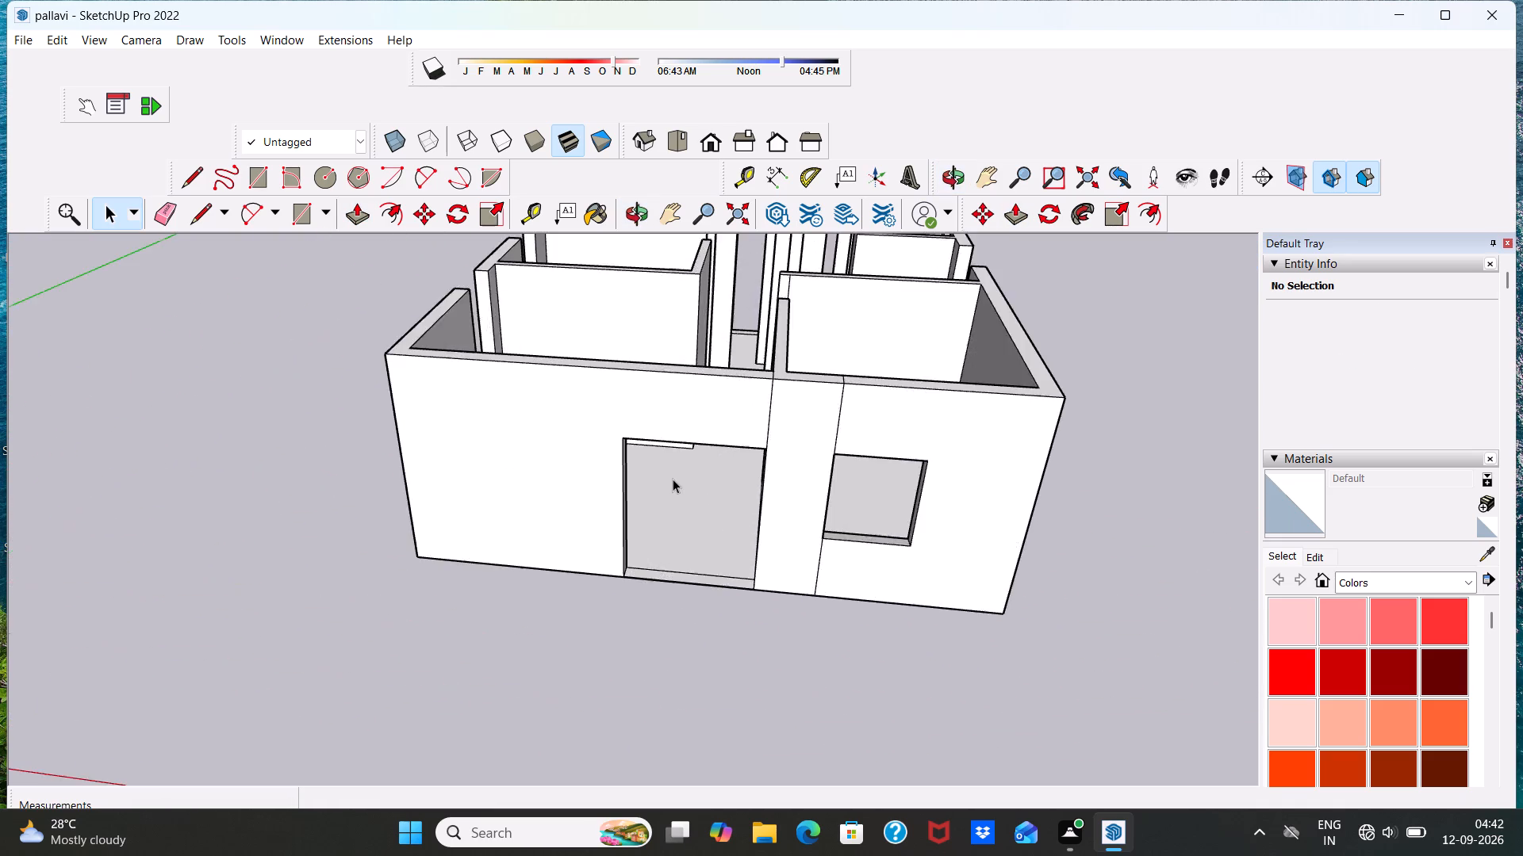
scroll(673, 479, up, 7)
scroll(668, 462, down, 9)
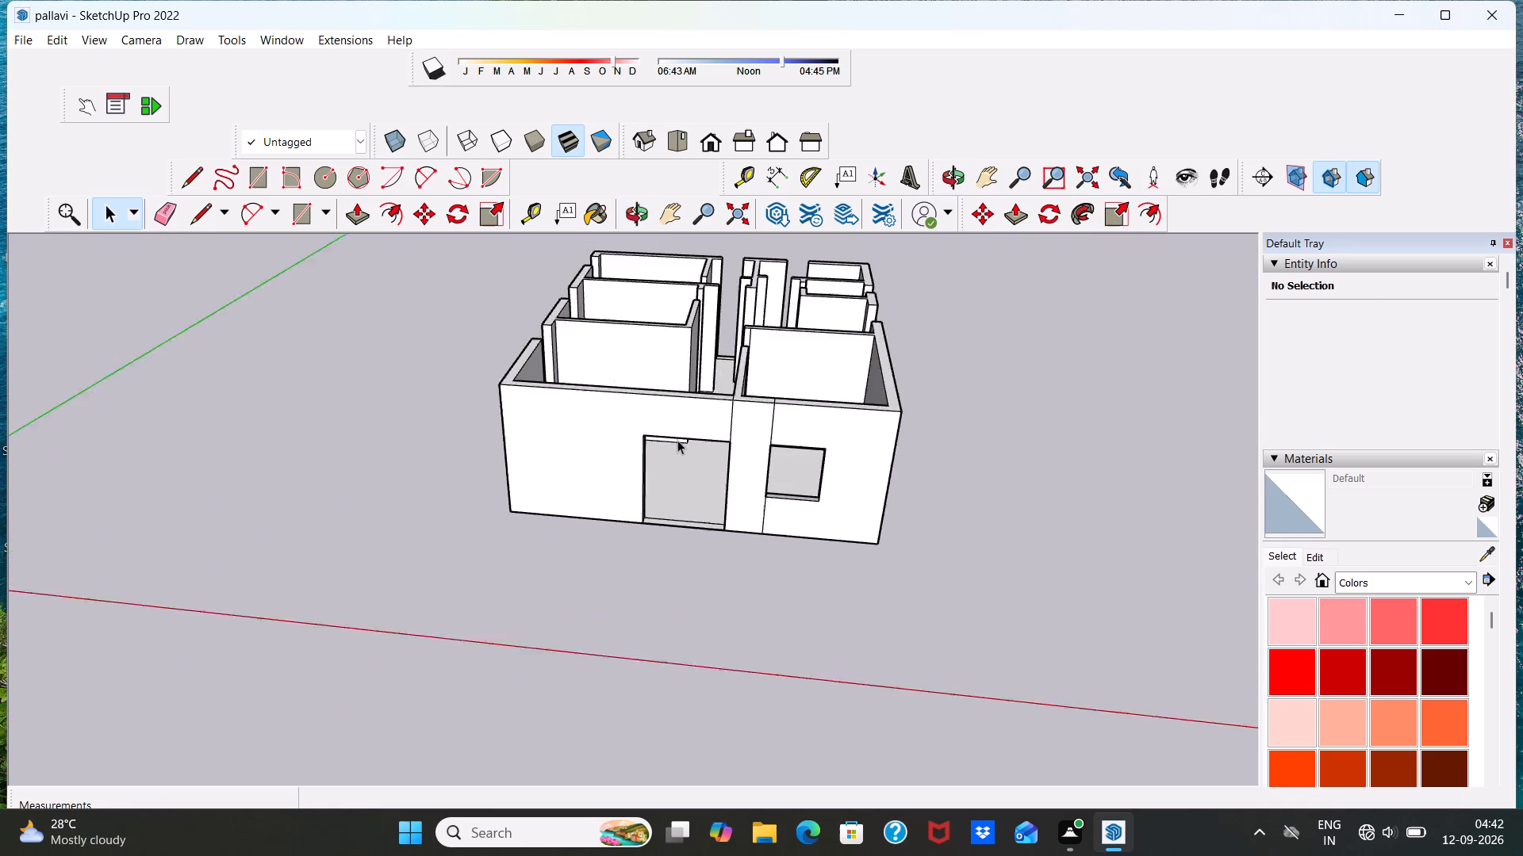
scroll(677, 440, down, 3)
scroll(710, 469, up, 1)
middle_drag(709, 472, 679, 376)
scroll(679, 376, up, 6)
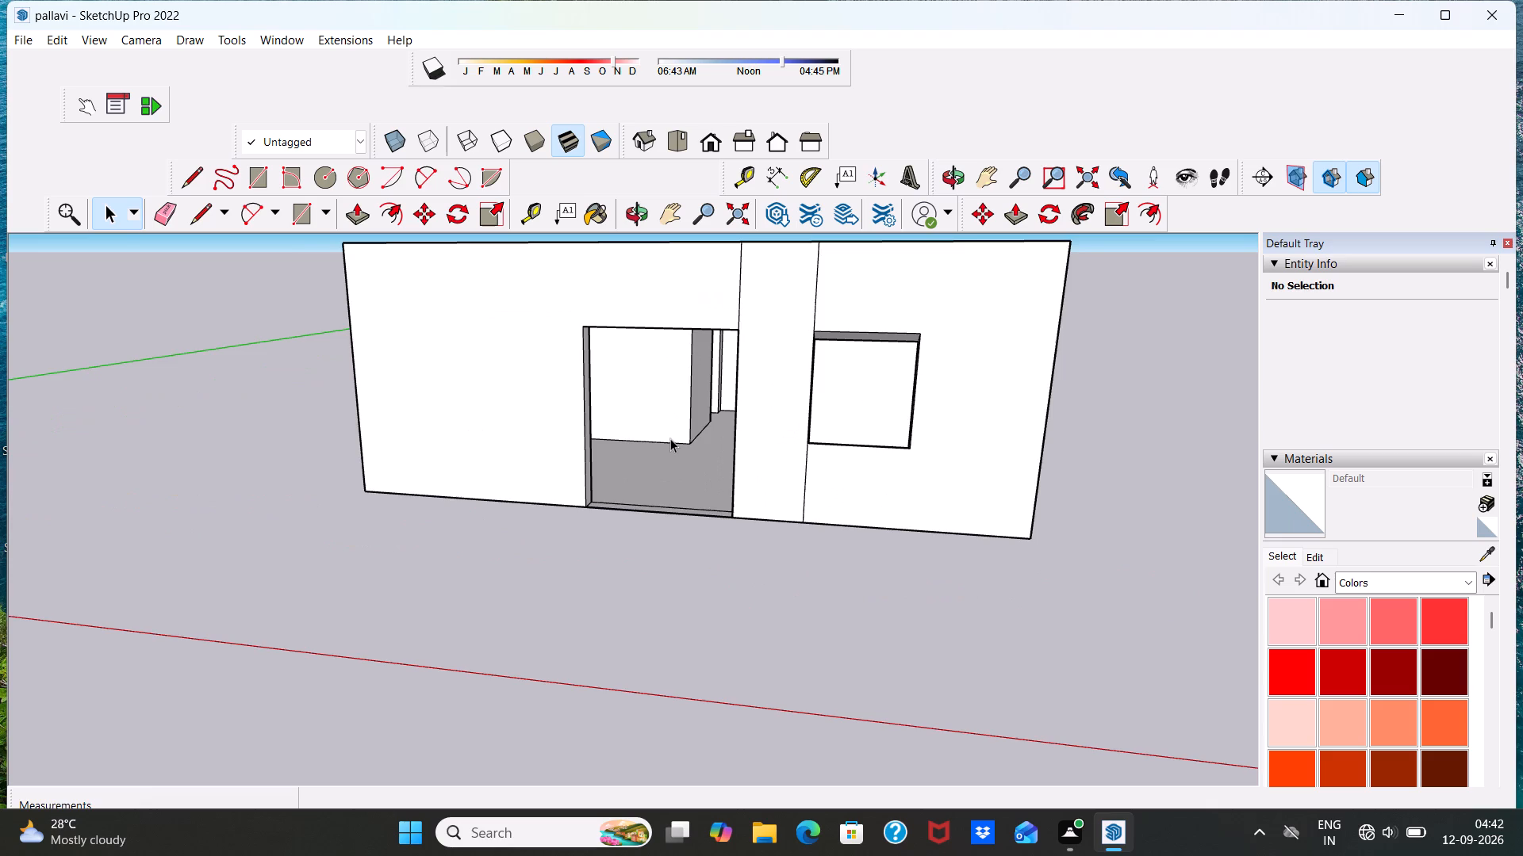
scroll(669, 438, down, 9)
scroll(741, 403, up, 7)
scroll(730, 406, down, 6)
scroll(750, 407, up, 5)
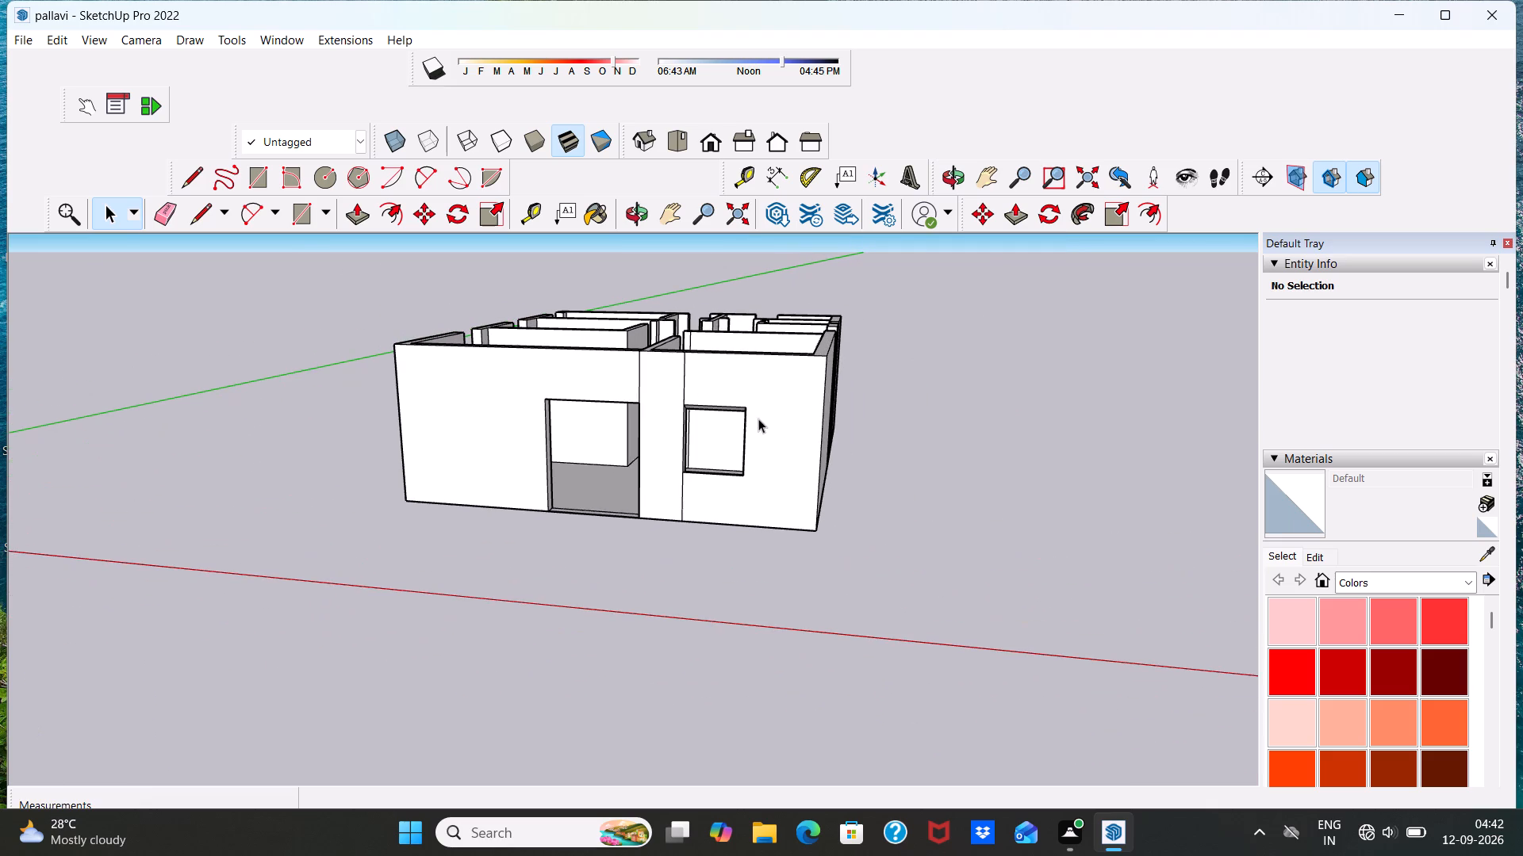
scroll(717, 438, up, 5)
scroll(717, 437, down, 3)
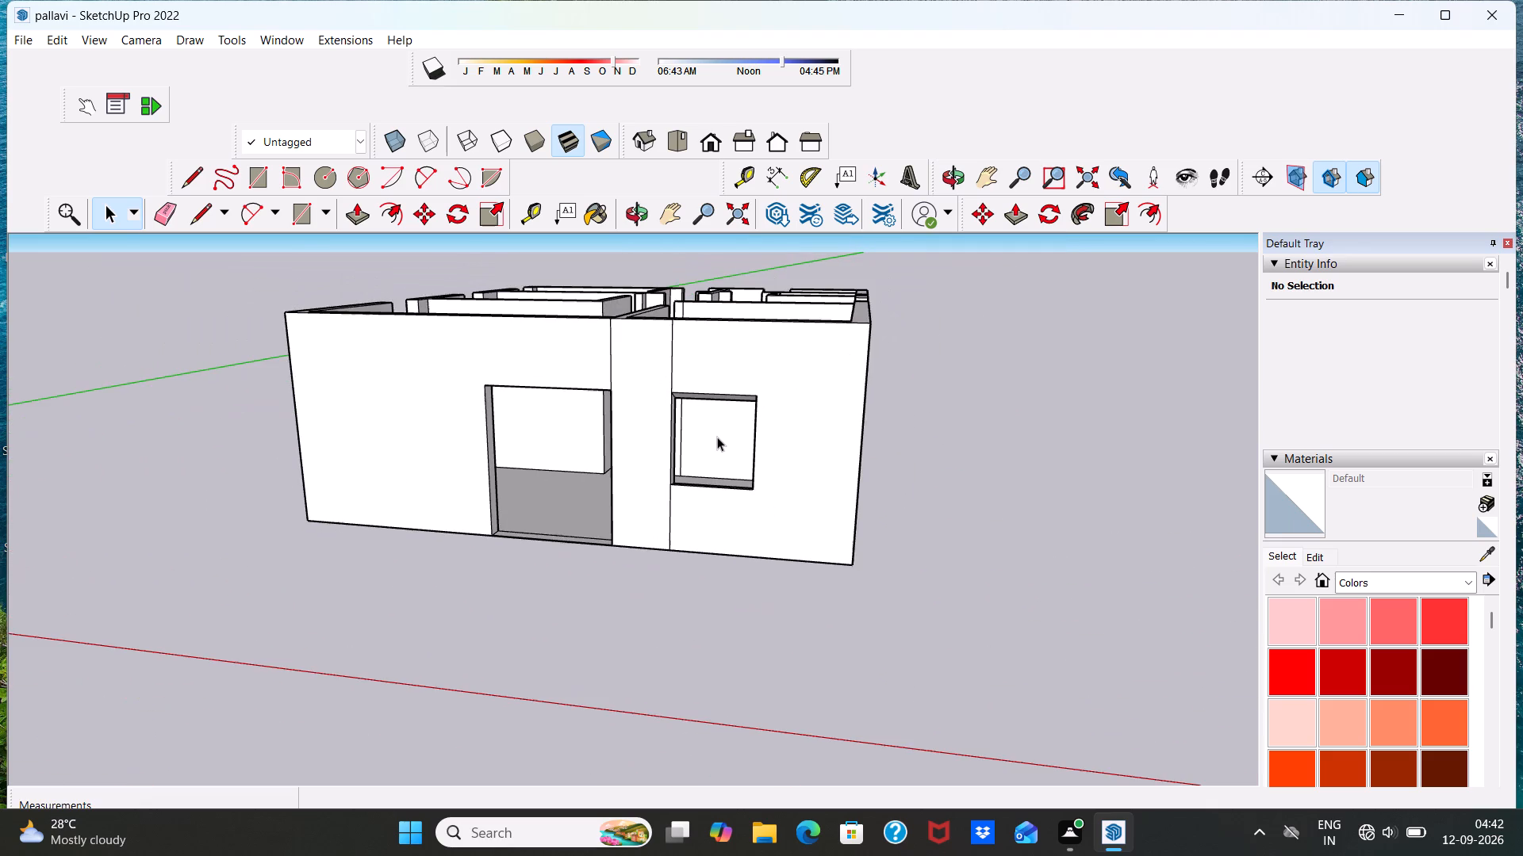
scroll(717, 439, up, 5)
scroll(716, 439, down, 7)
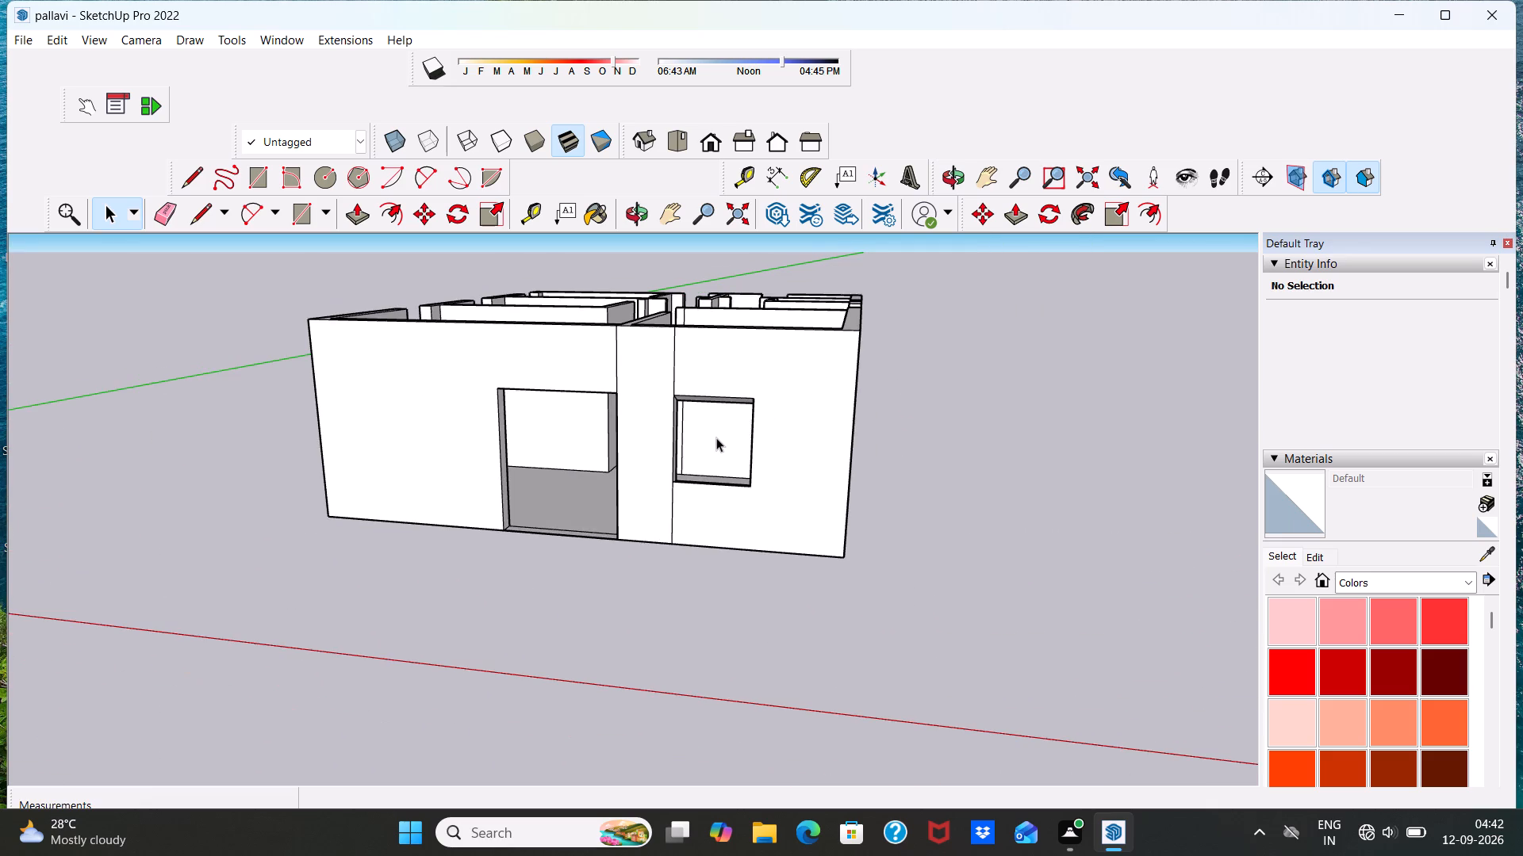
Draw a line across the jamb at the long wall segment's end, 3' below the top, in the side wall with two openings.
middle_drag(762, 438, 275, 512)
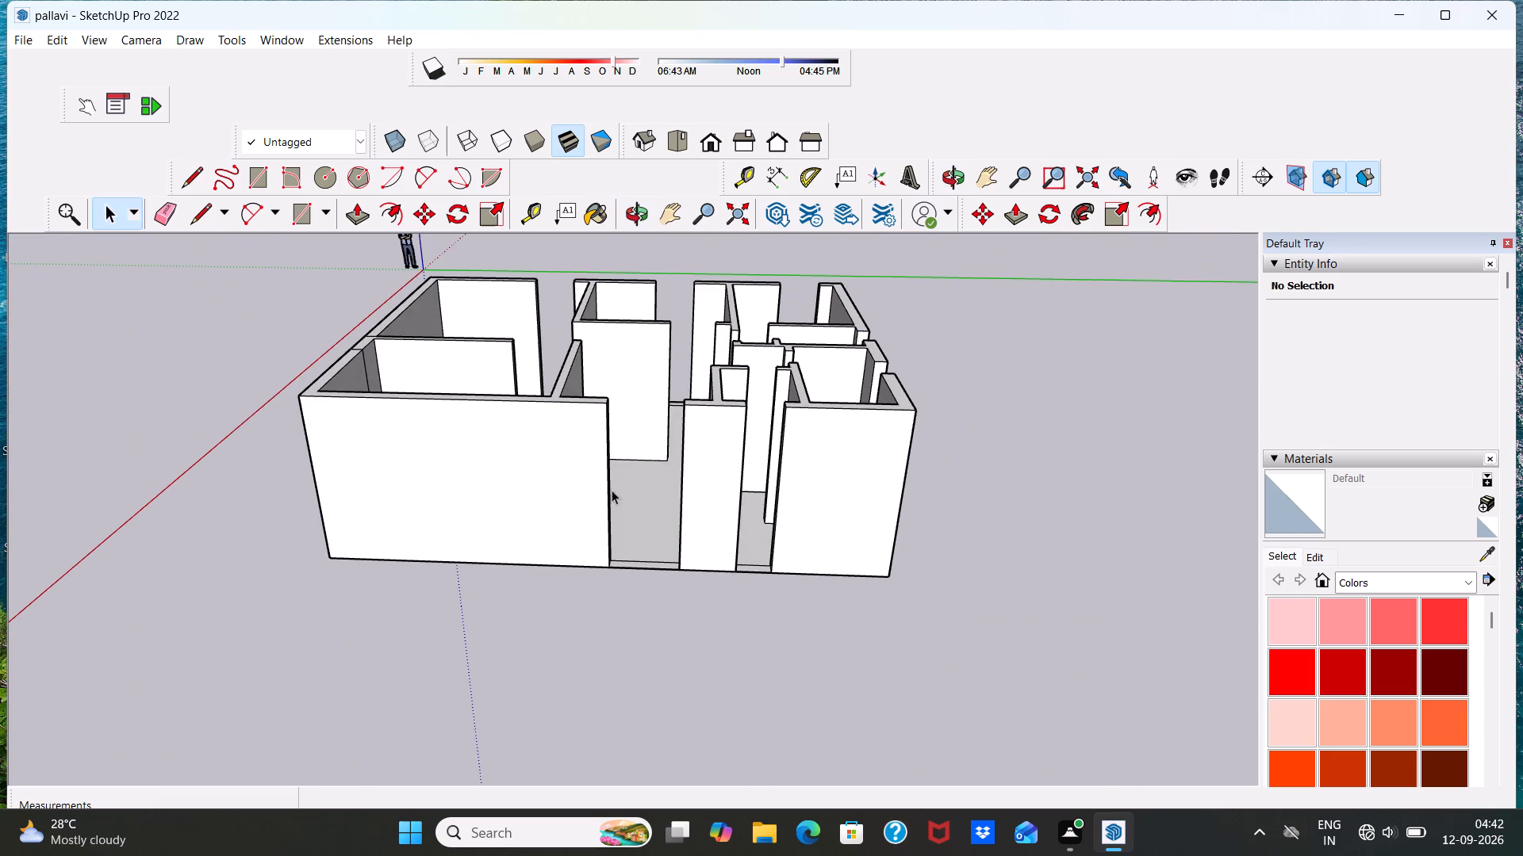
middle_drag(470, 472, 540, 470)
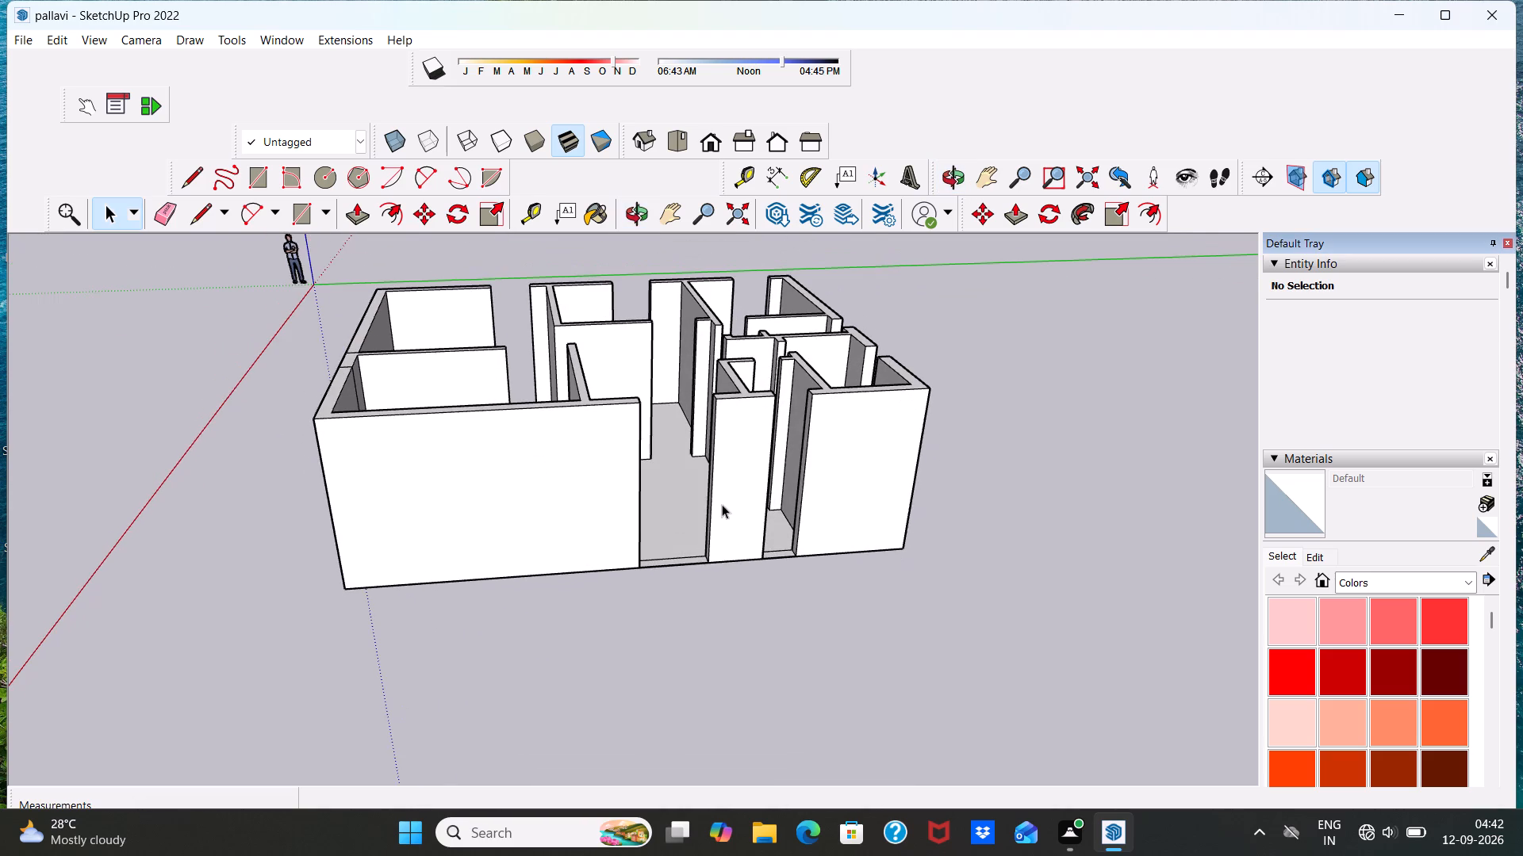
scroll(698, 501, up, 4)
scroll(641, 518, down, 4)
middle_drag(641, 517, 493, 549)
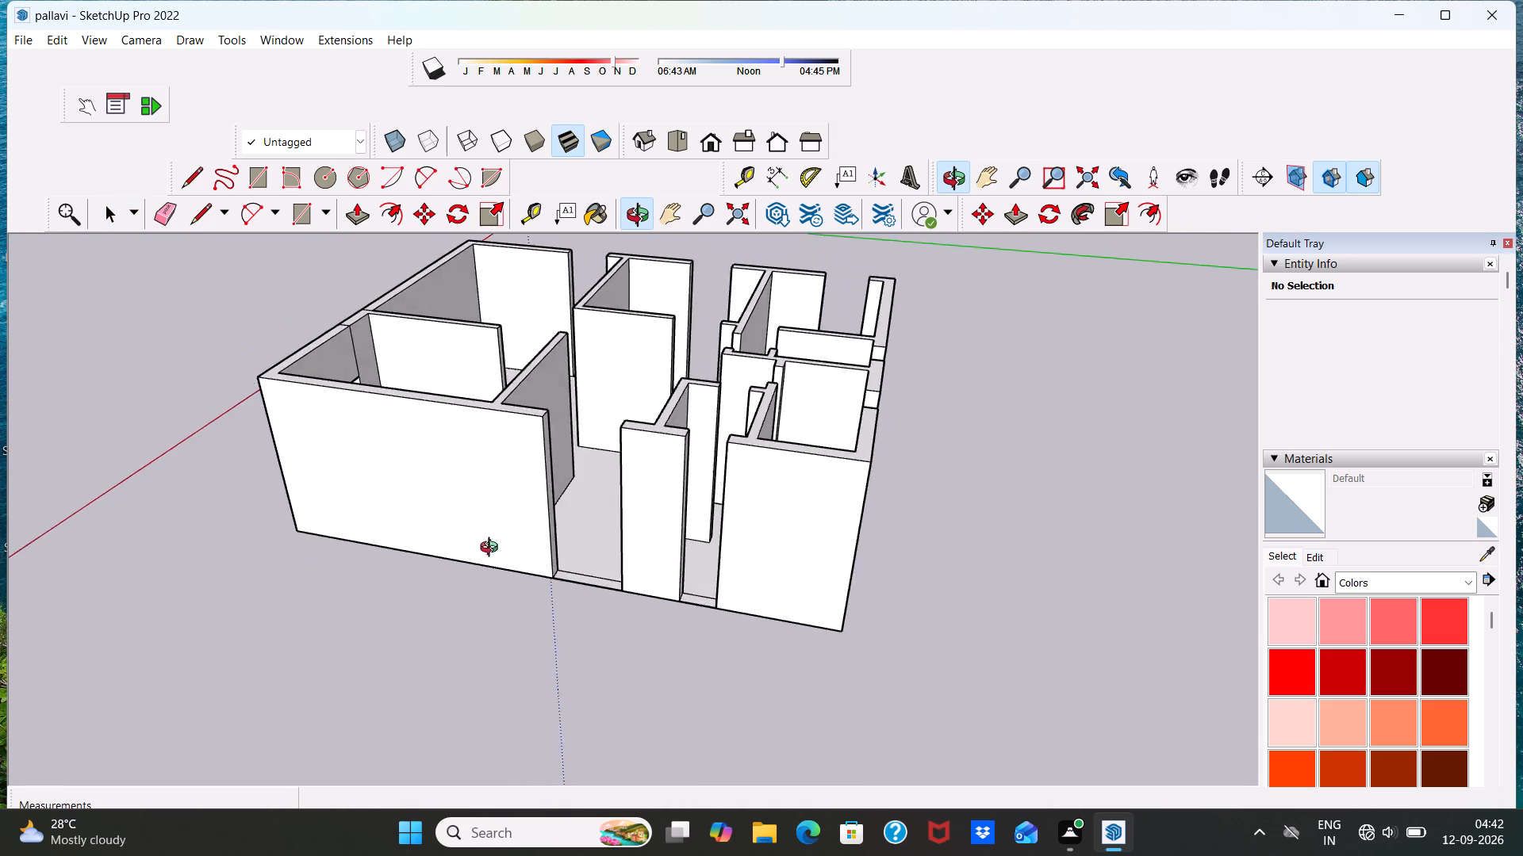
middle_drag(493, 549, 371, 502)
scroll(501, 382, up, 10)
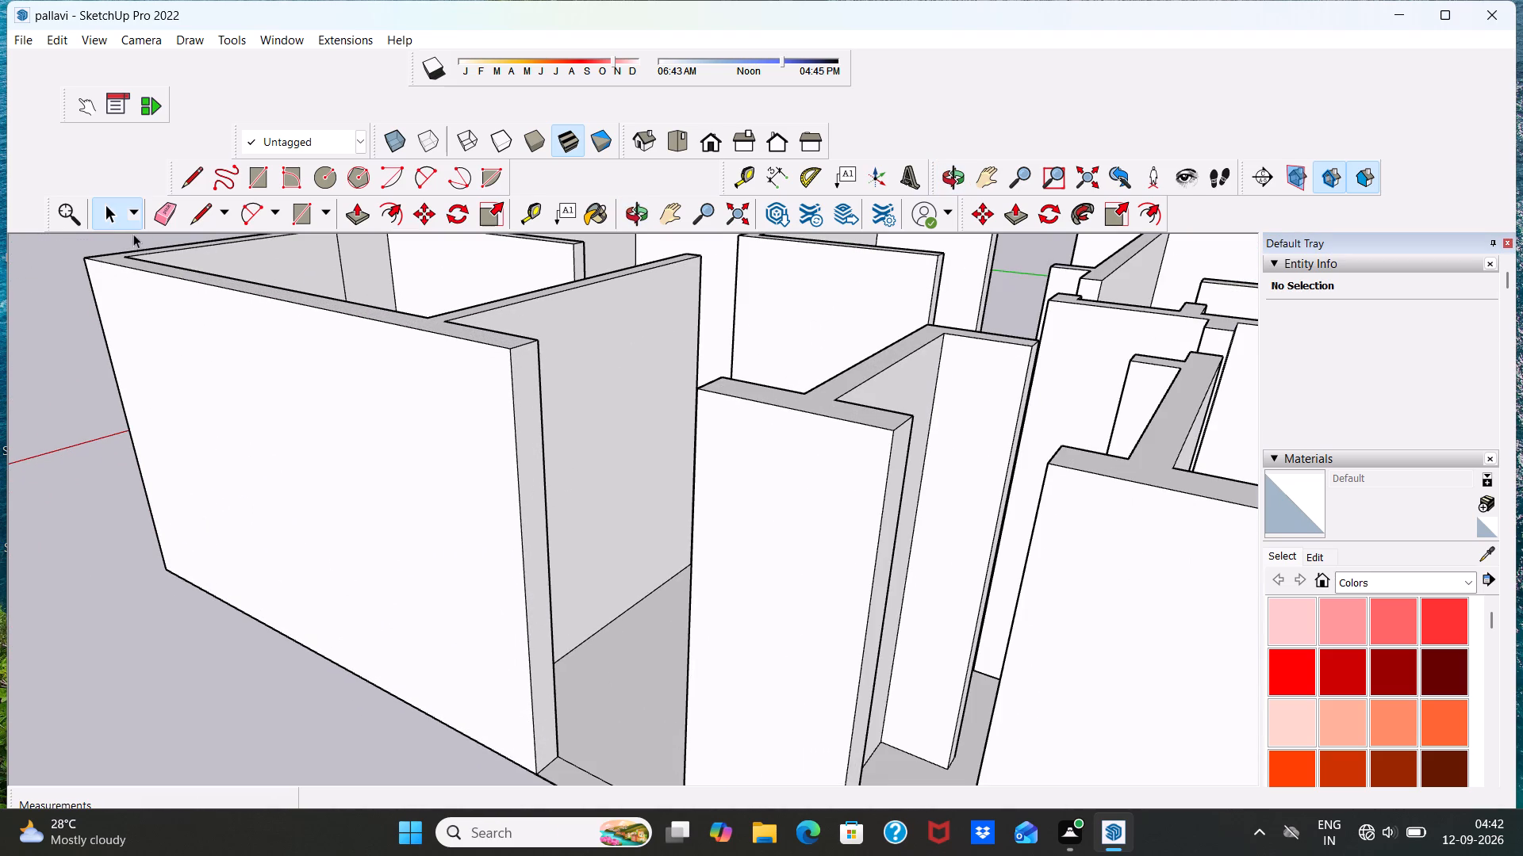
click(196, 216)
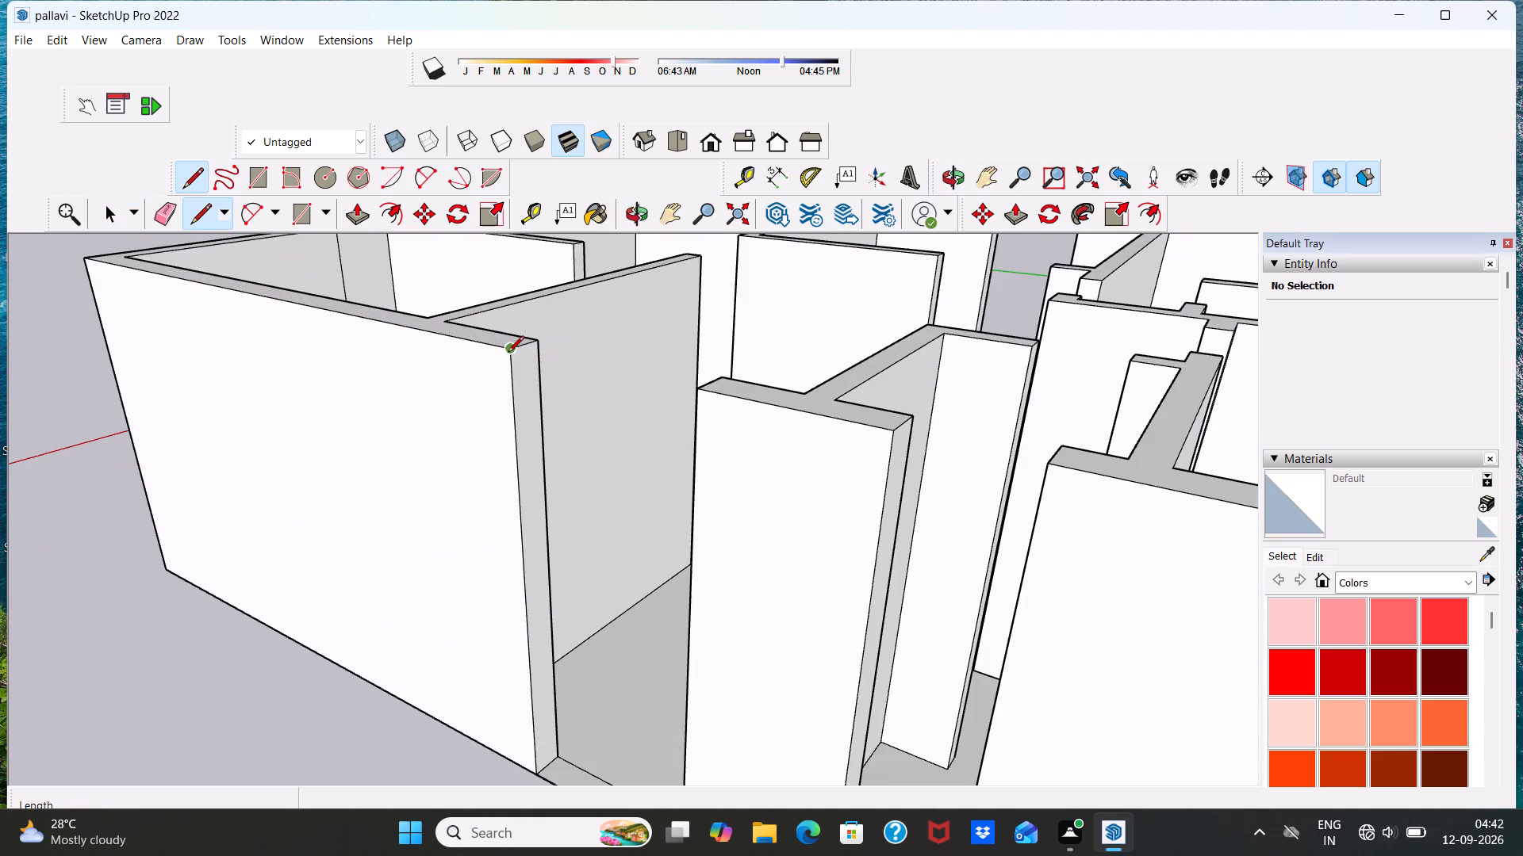
click(508, 353)
key(3)
key(apostrophe)
key(Return)
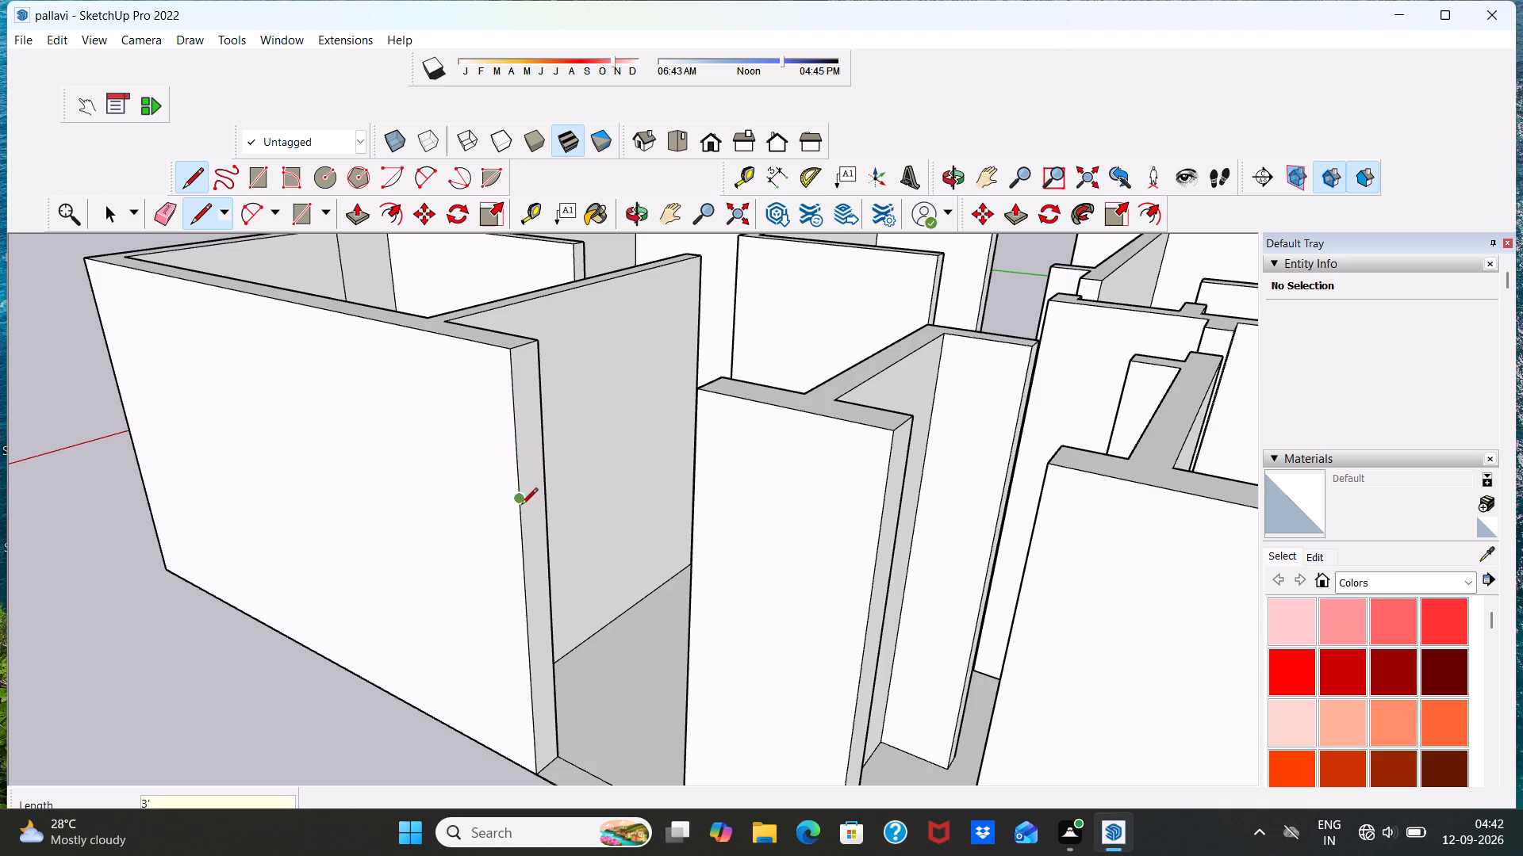
click(520, 501)
click(543, 484)
scroll(551, 460, down, 8)
scroll(544, 590, up, 12)
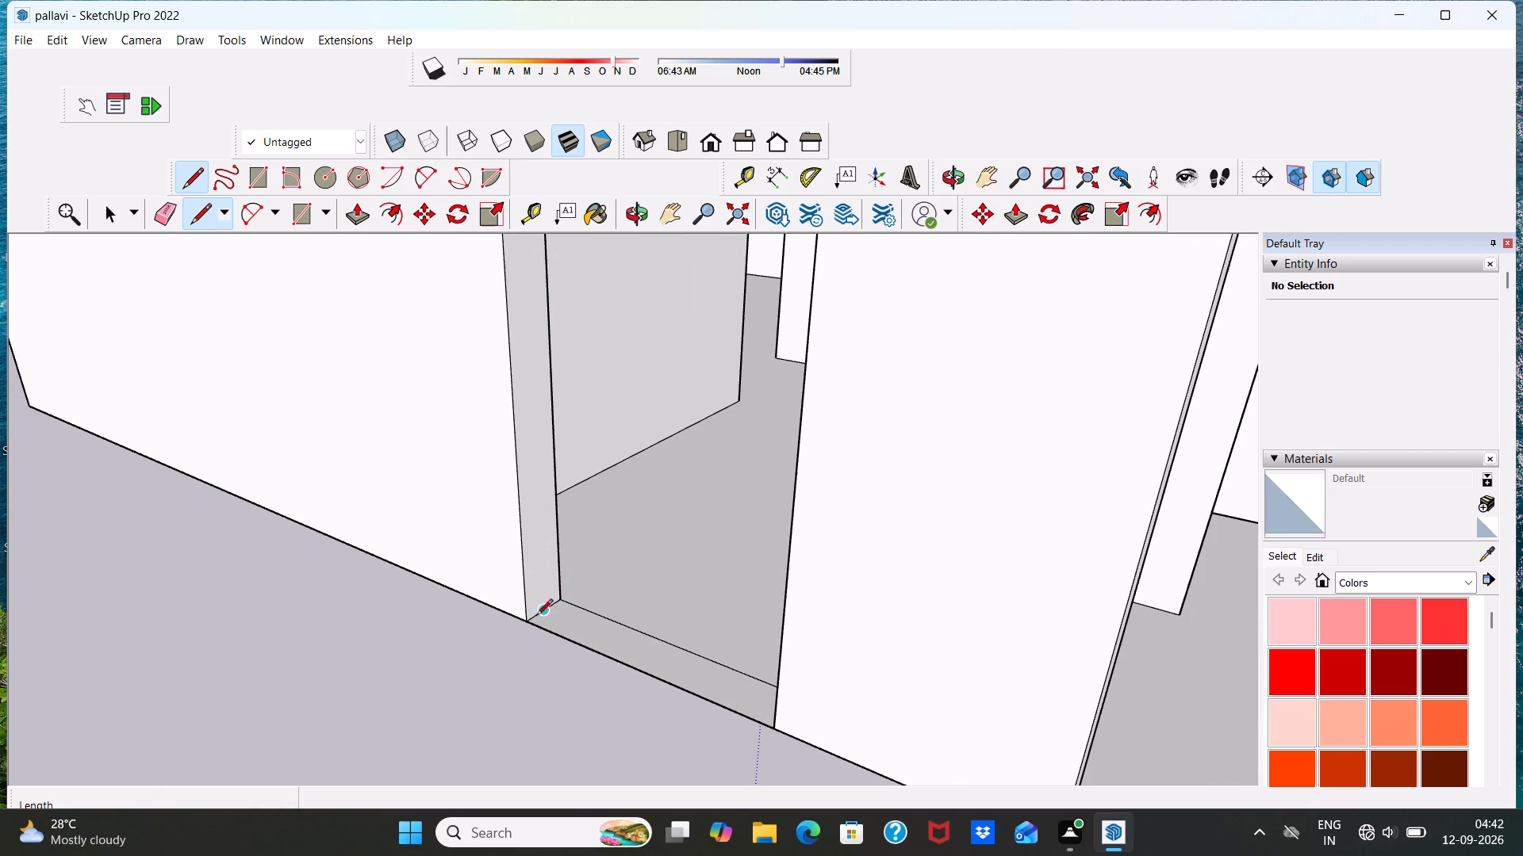
Draw a line across the same jamb at the long wall segment's end, 3' above the floor.
click(526, 622)
key(3)
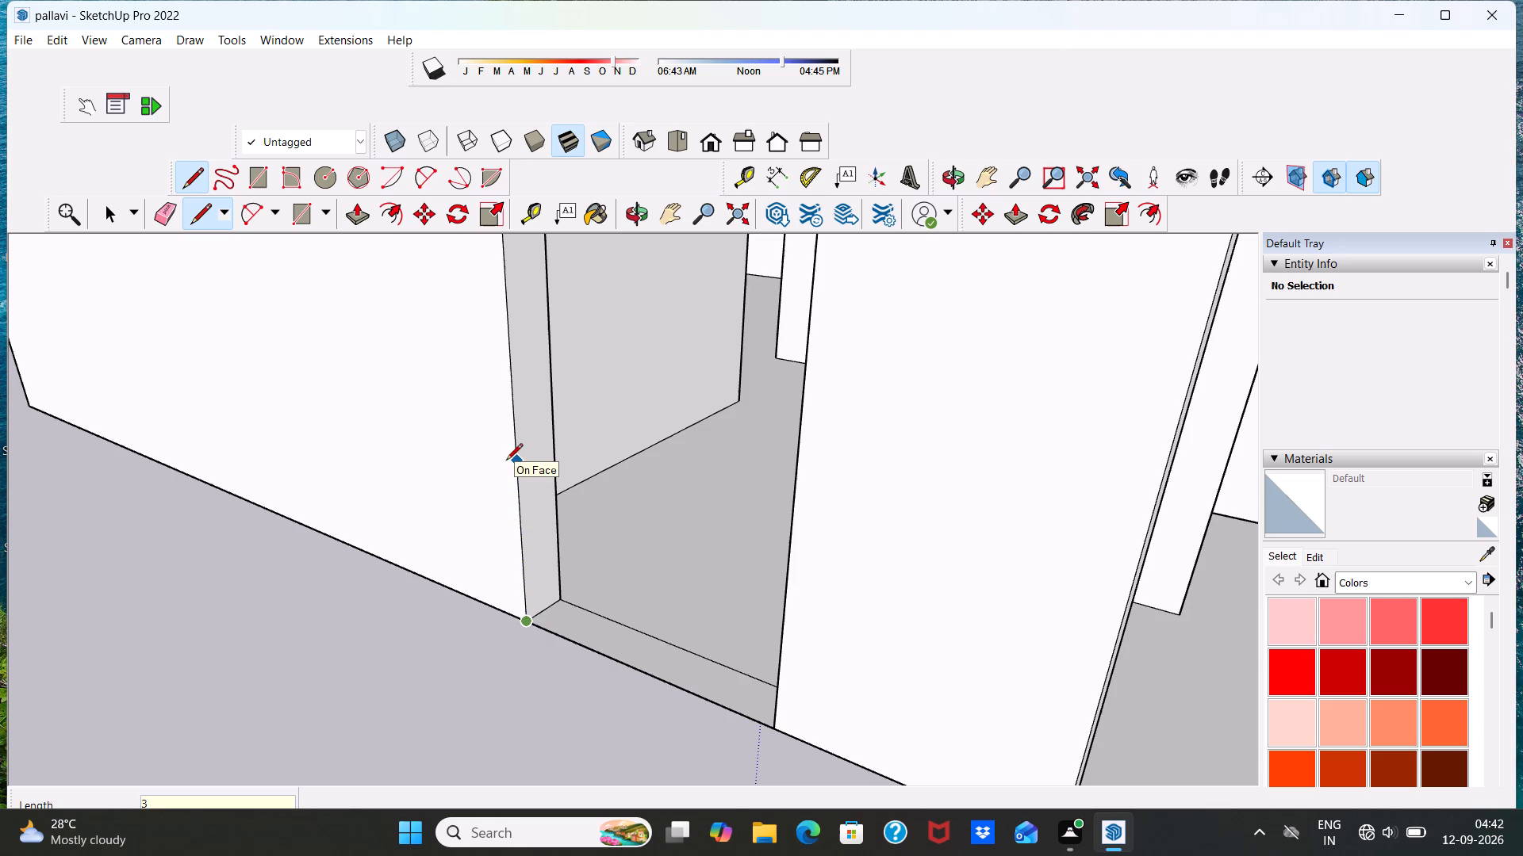
key(apostrophe)
key(Return)
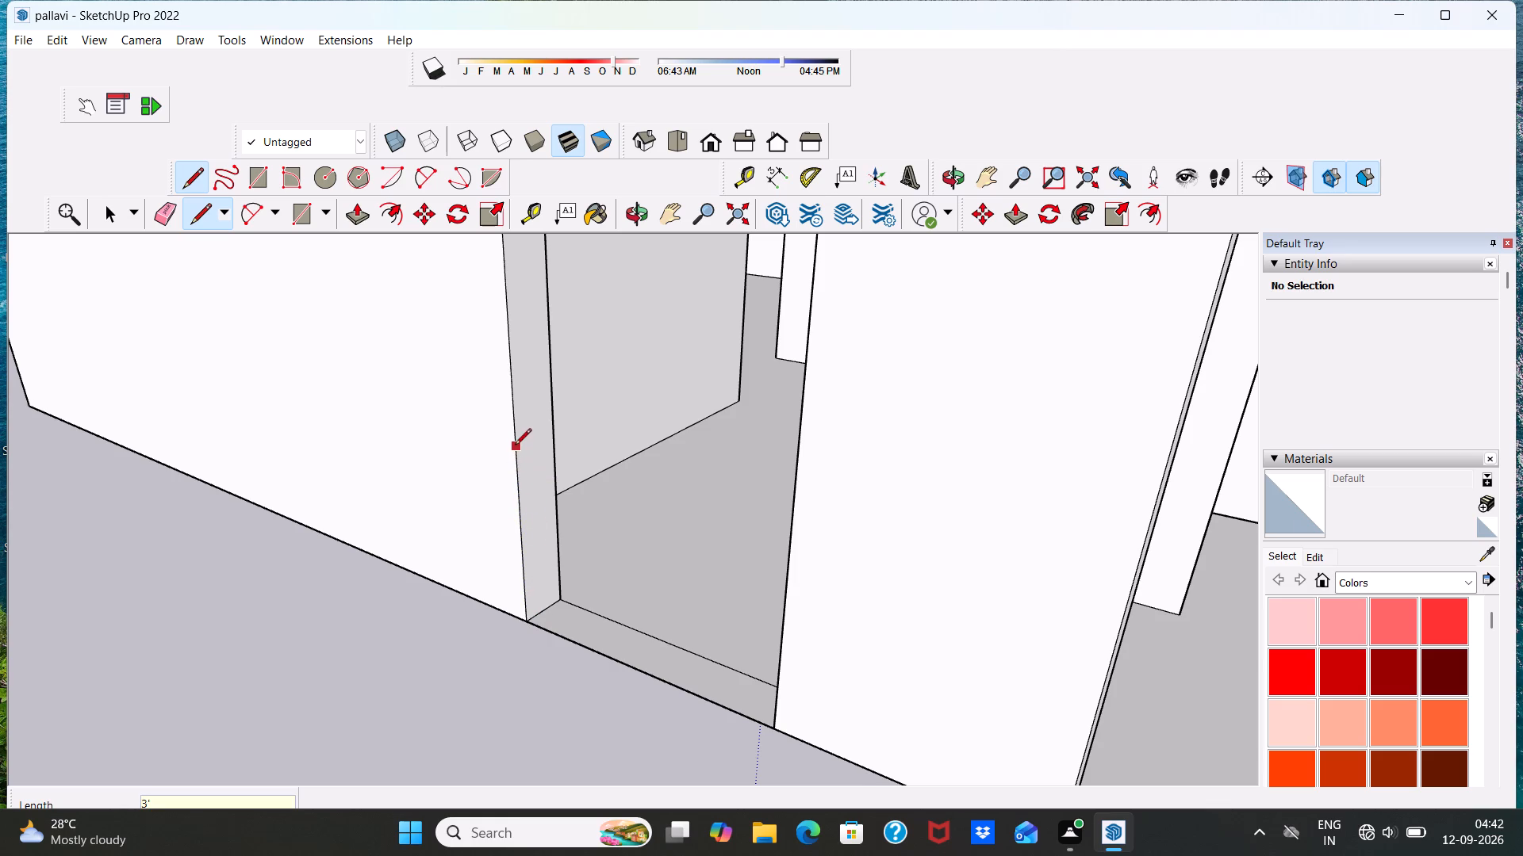
click(518, 428)
click(555, 412)
Push/Pull the jamb faces above the upper line and below the lower line across to the opposite jamb, leaving a window opening.
scroll(555, 419, down, 15)
scroll(559, 345, up, 8)
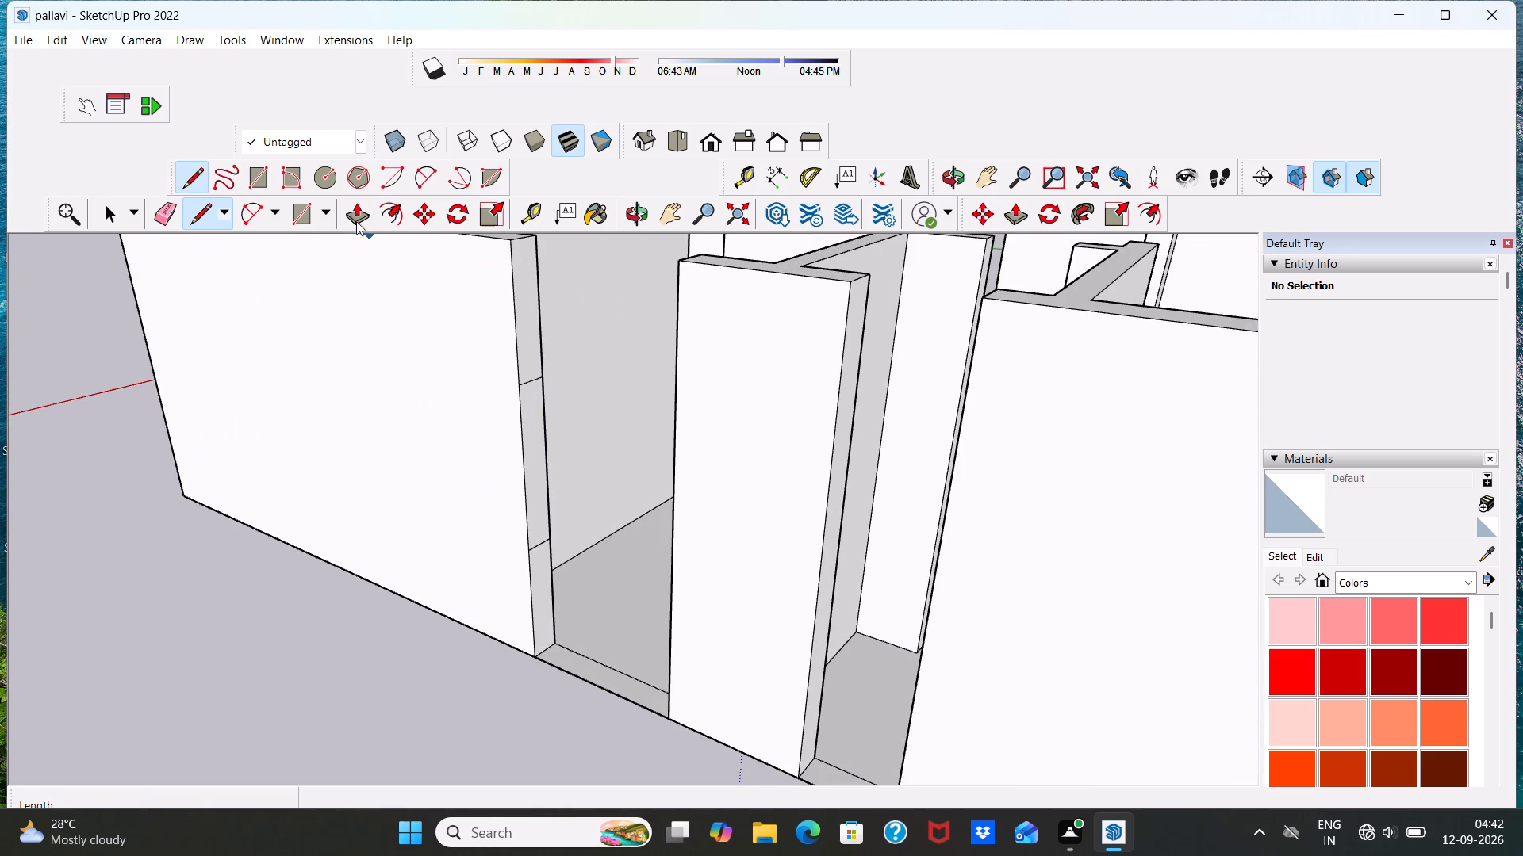
click(357, 216)
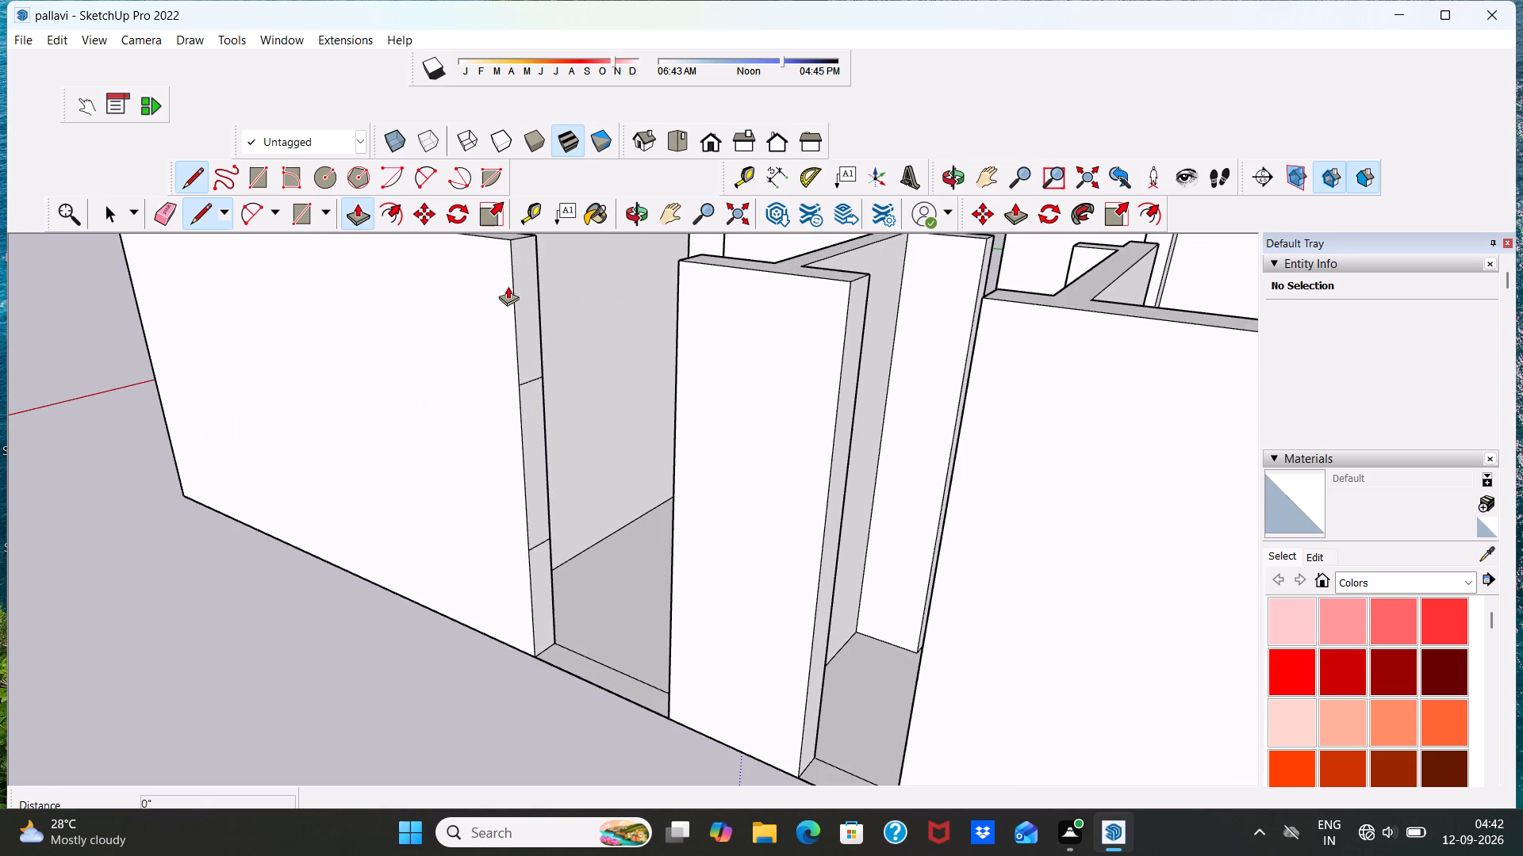
click(520, 284)
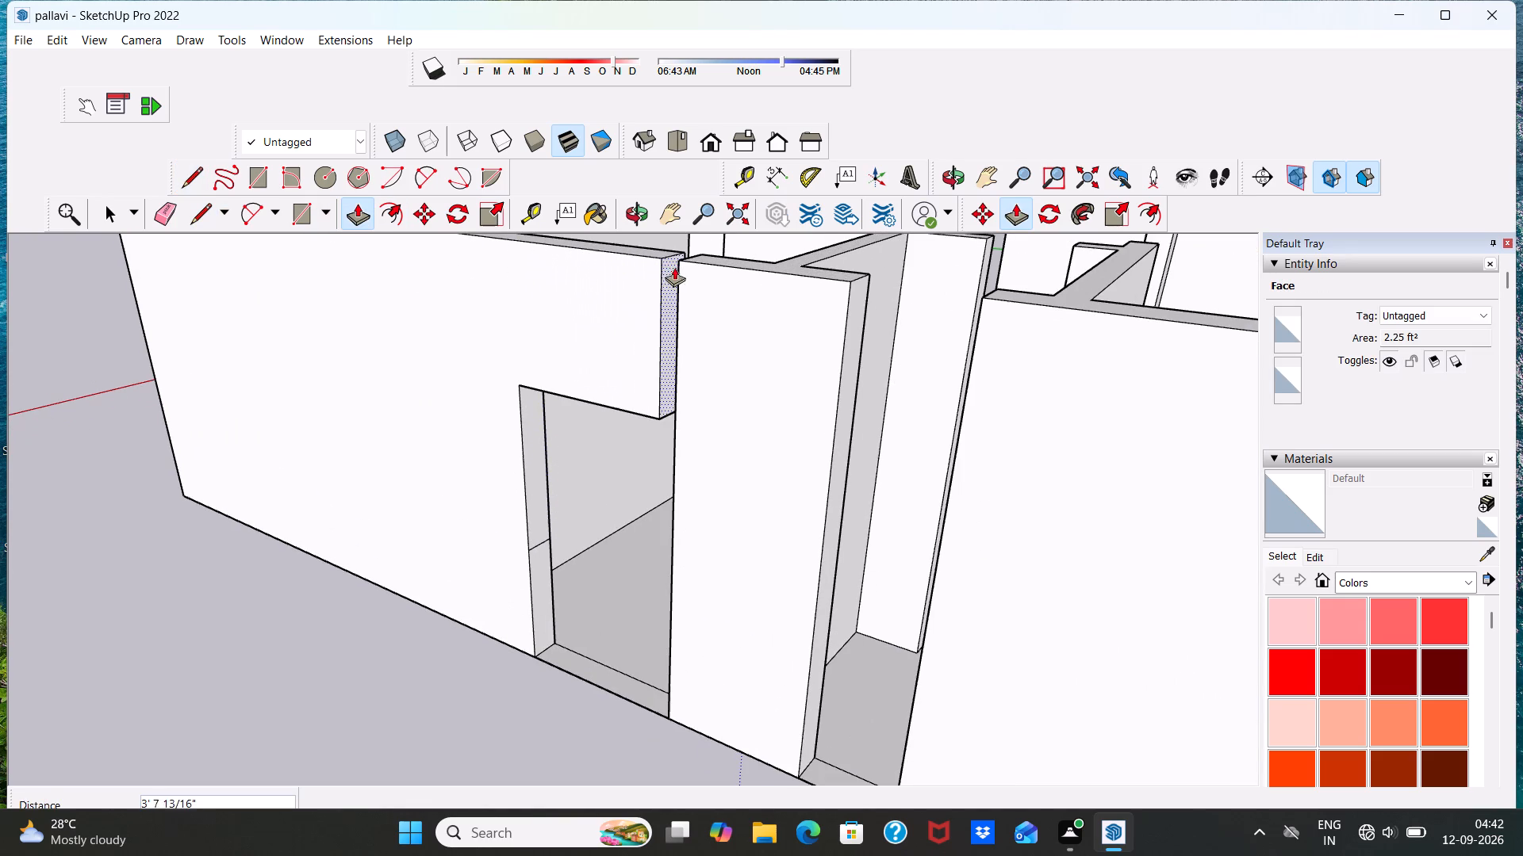
click(685, 263)
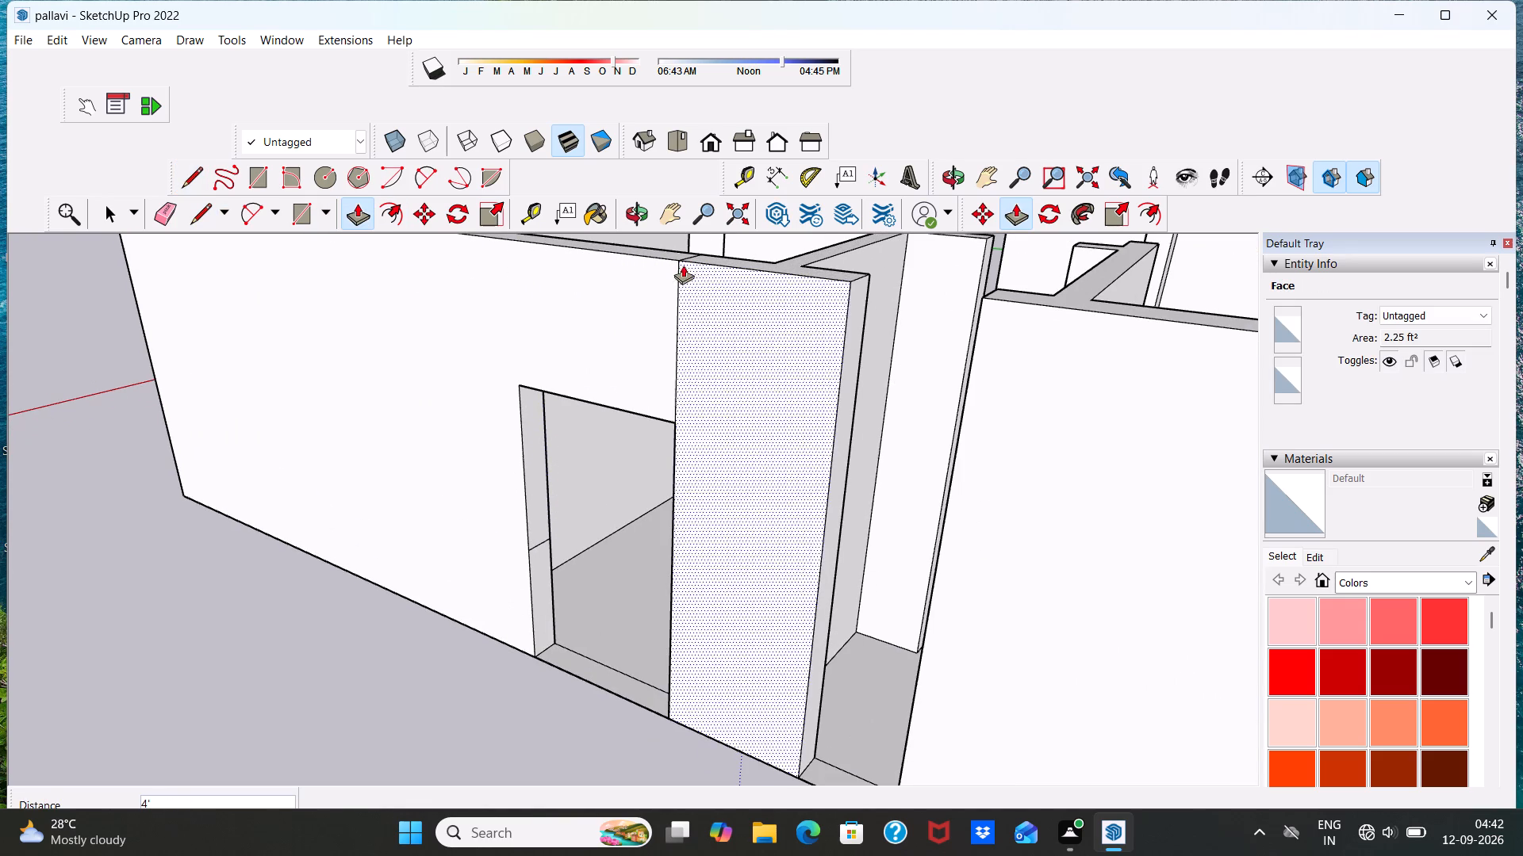
click(544, 579)
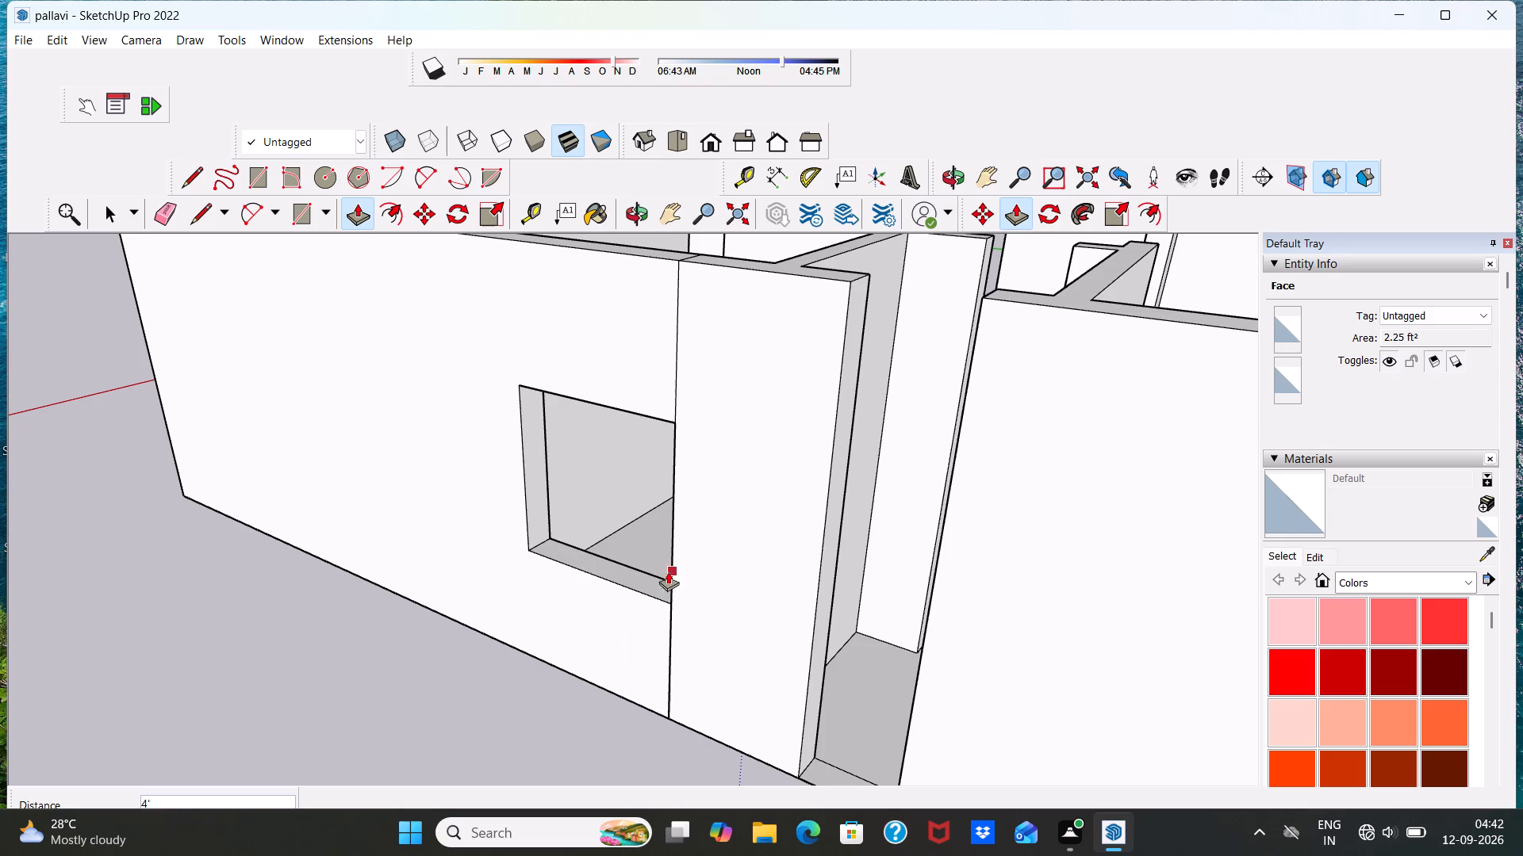
click(676, 571)
scroll(675, 564, down, 10)
scroll(722, 560, up, 10)
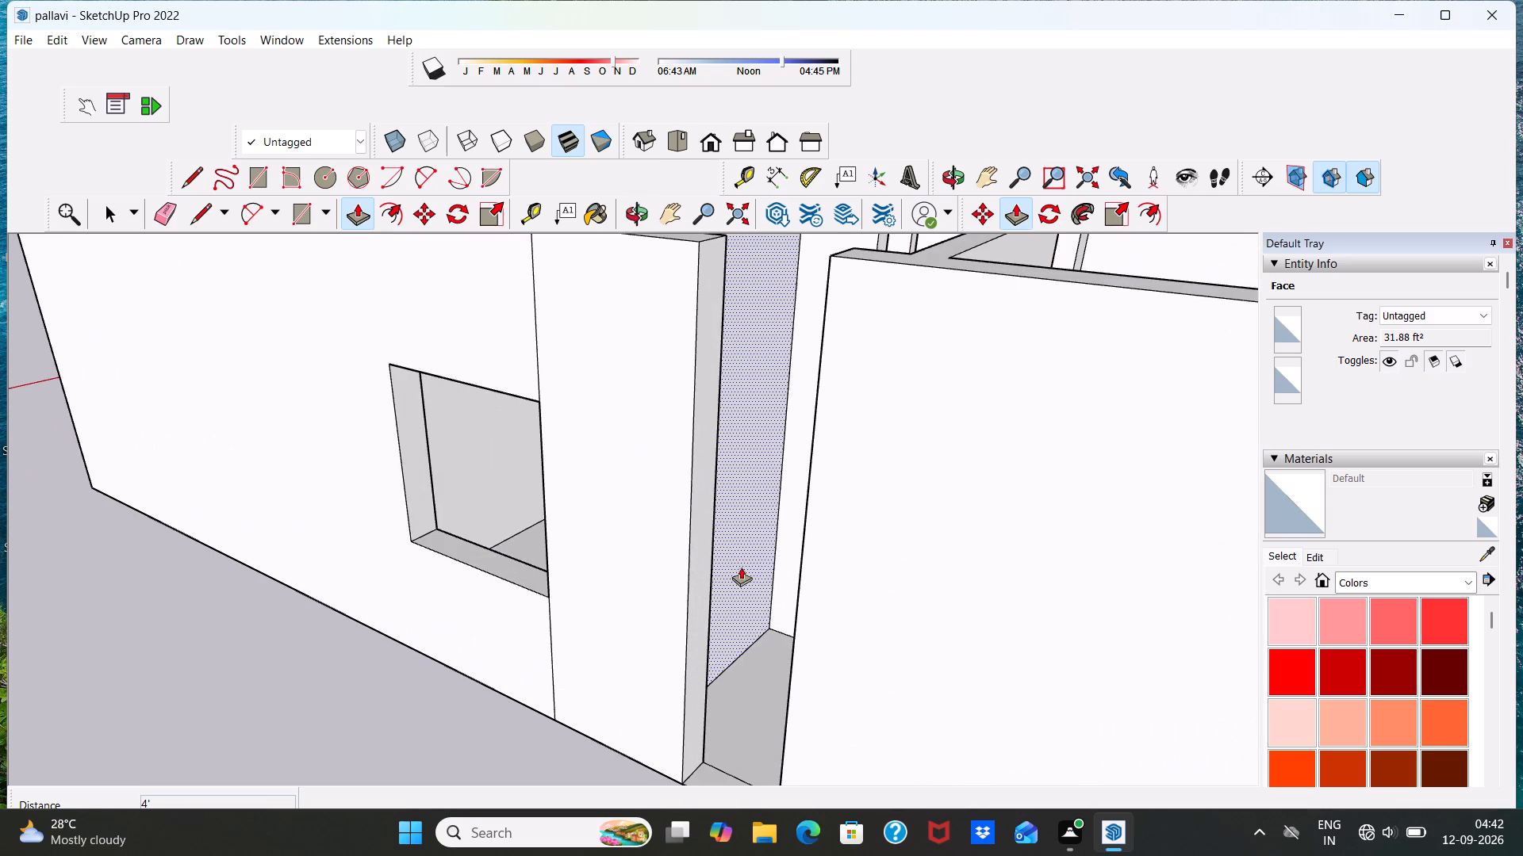
key(space)
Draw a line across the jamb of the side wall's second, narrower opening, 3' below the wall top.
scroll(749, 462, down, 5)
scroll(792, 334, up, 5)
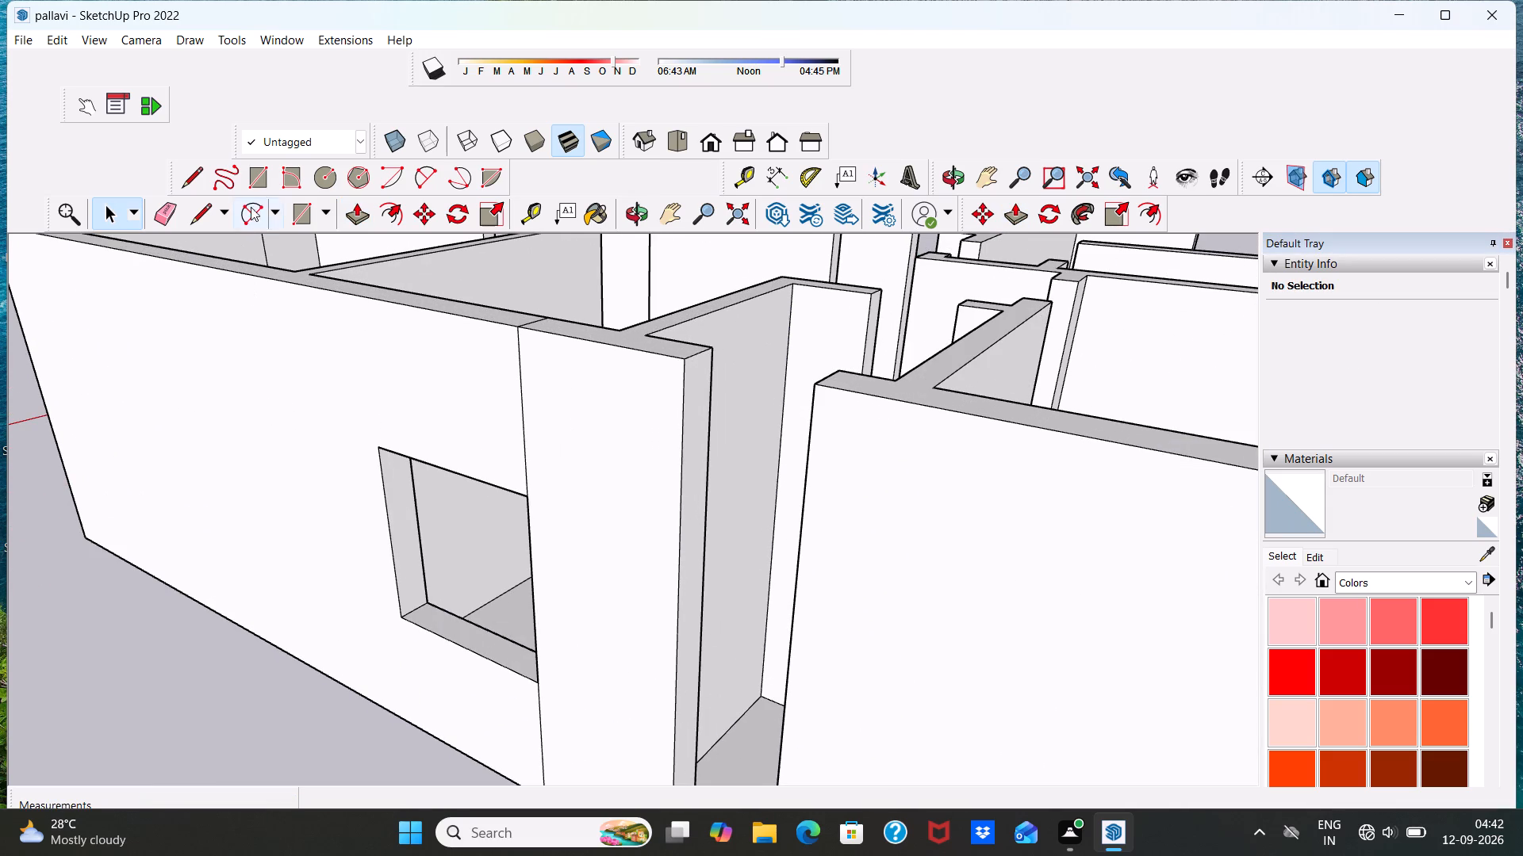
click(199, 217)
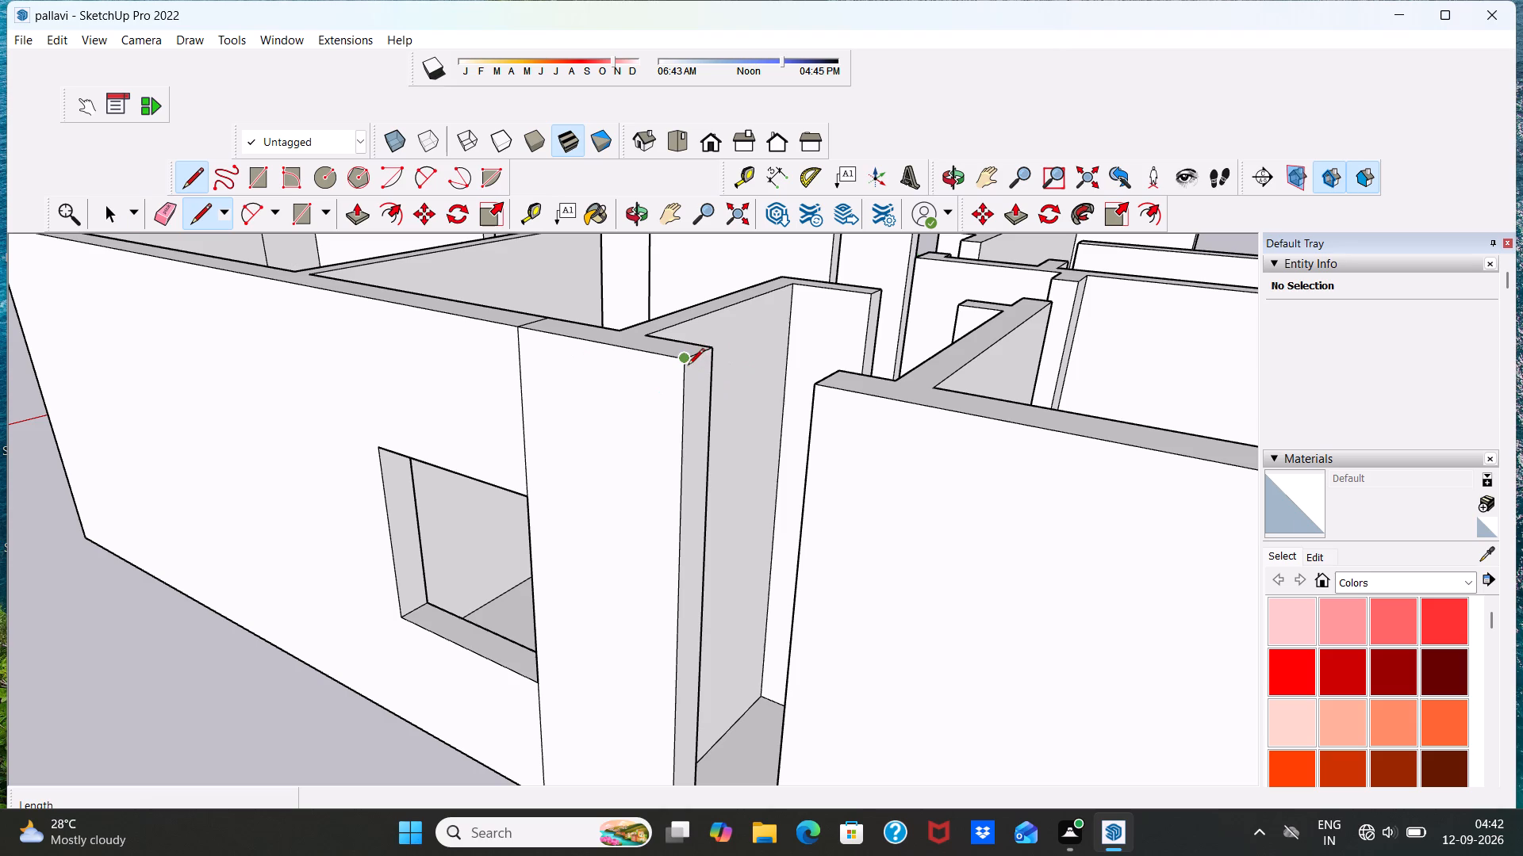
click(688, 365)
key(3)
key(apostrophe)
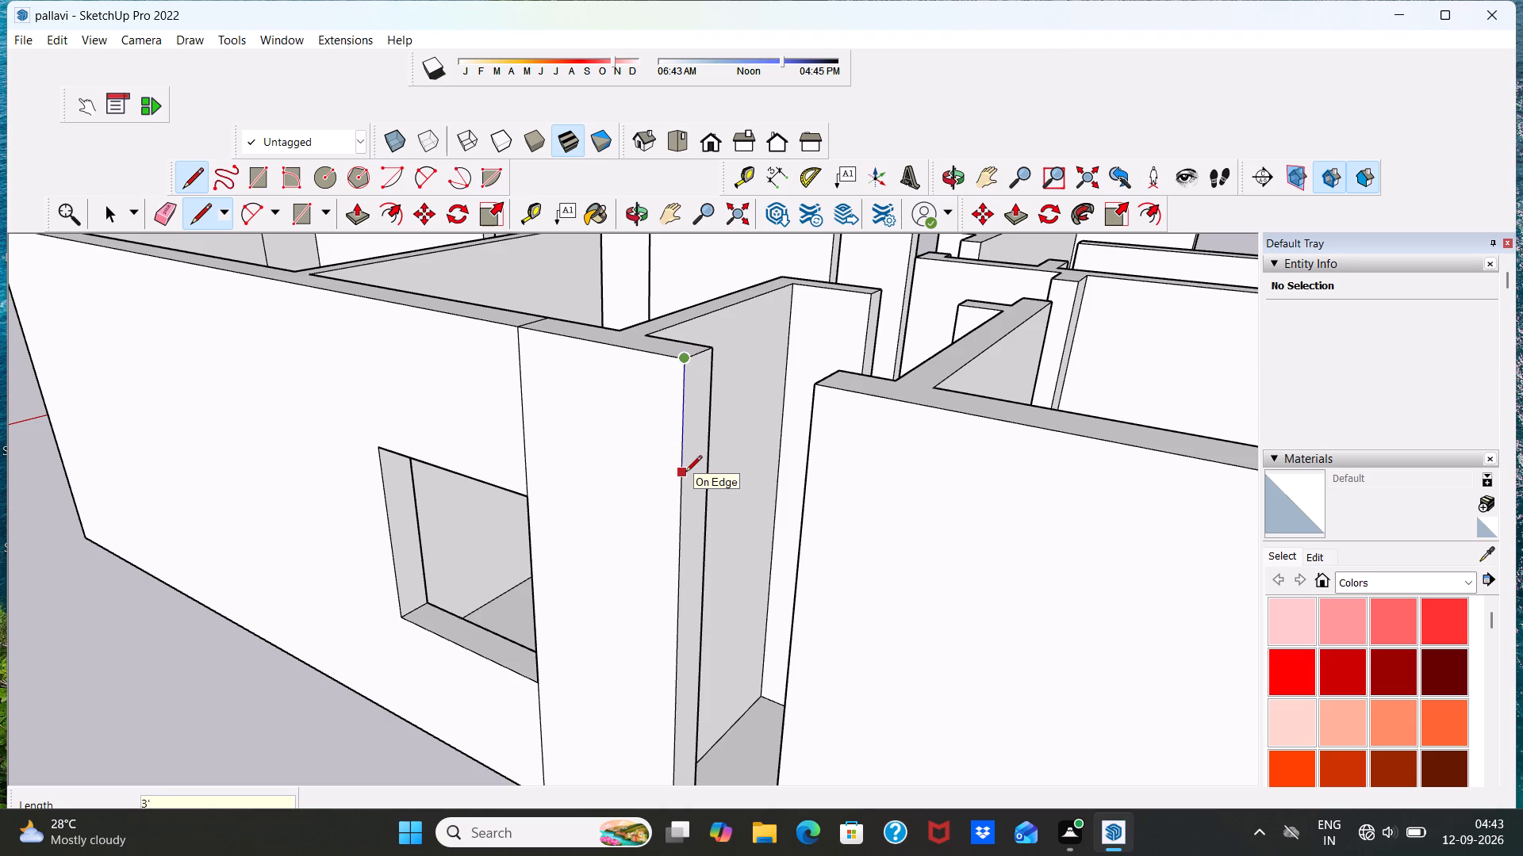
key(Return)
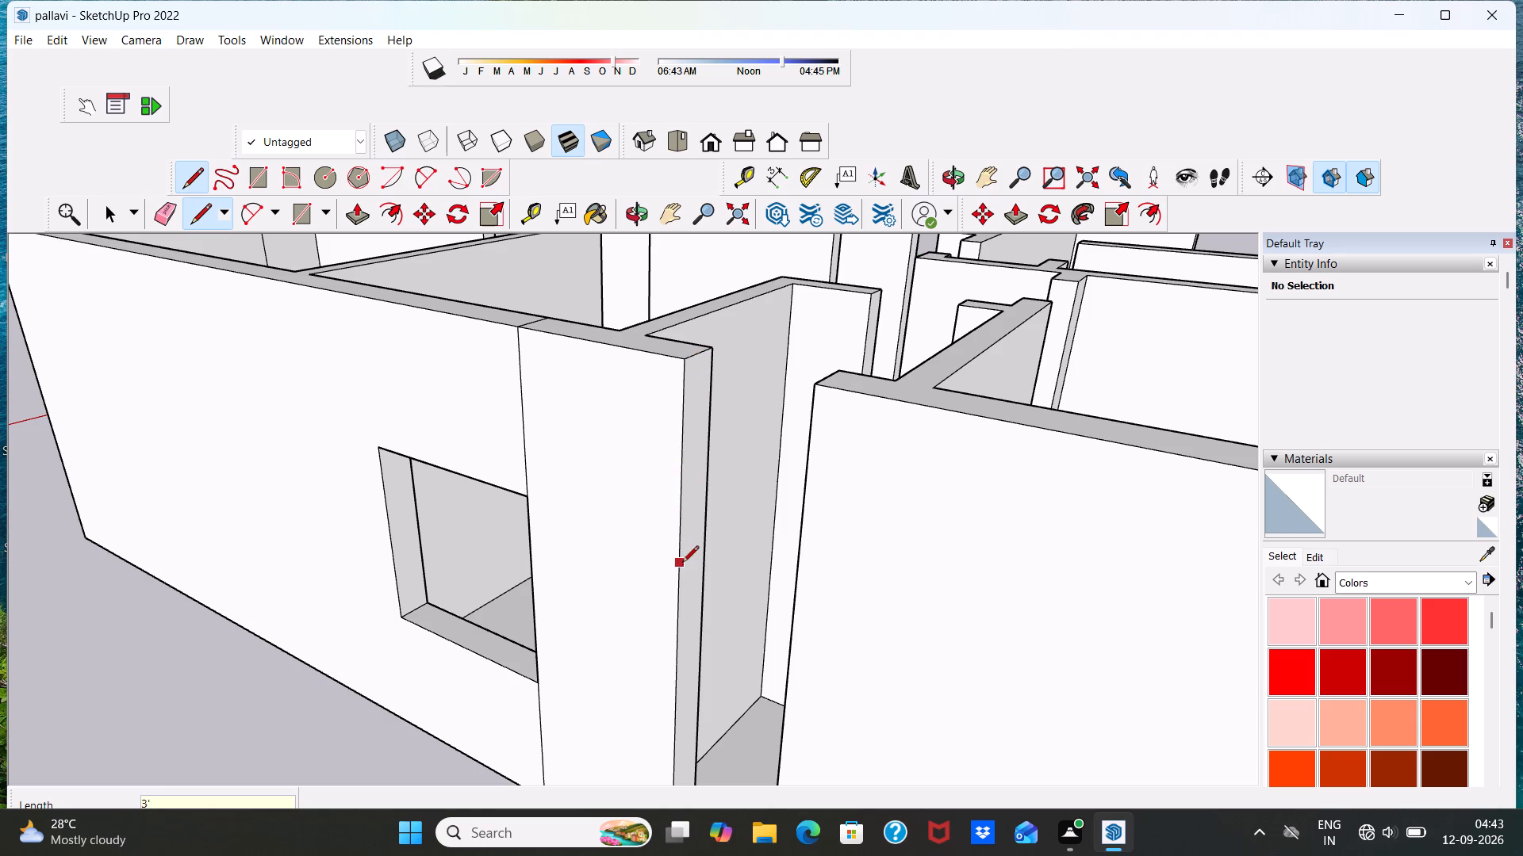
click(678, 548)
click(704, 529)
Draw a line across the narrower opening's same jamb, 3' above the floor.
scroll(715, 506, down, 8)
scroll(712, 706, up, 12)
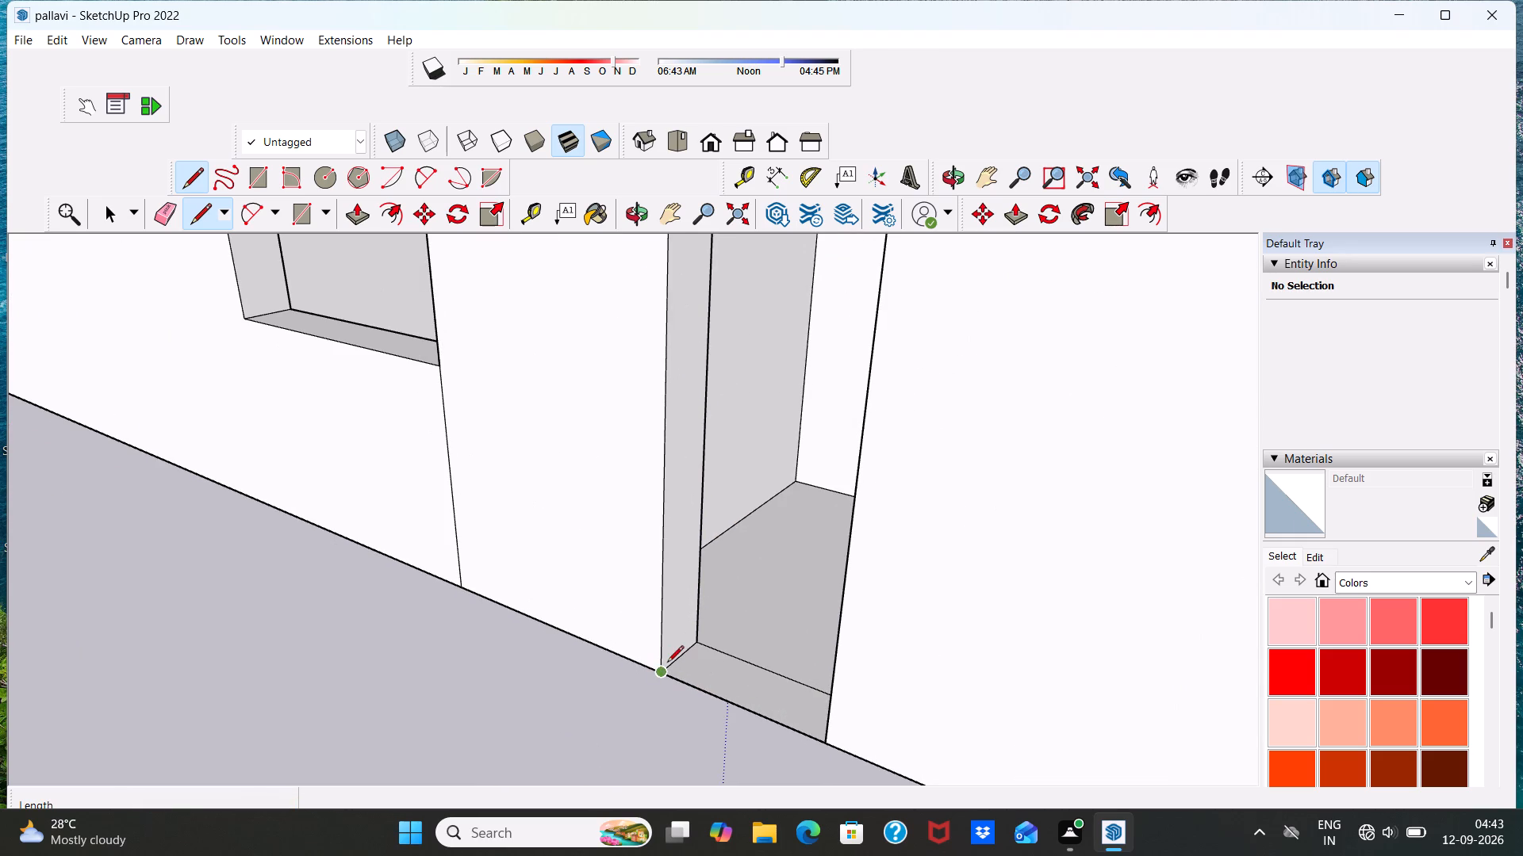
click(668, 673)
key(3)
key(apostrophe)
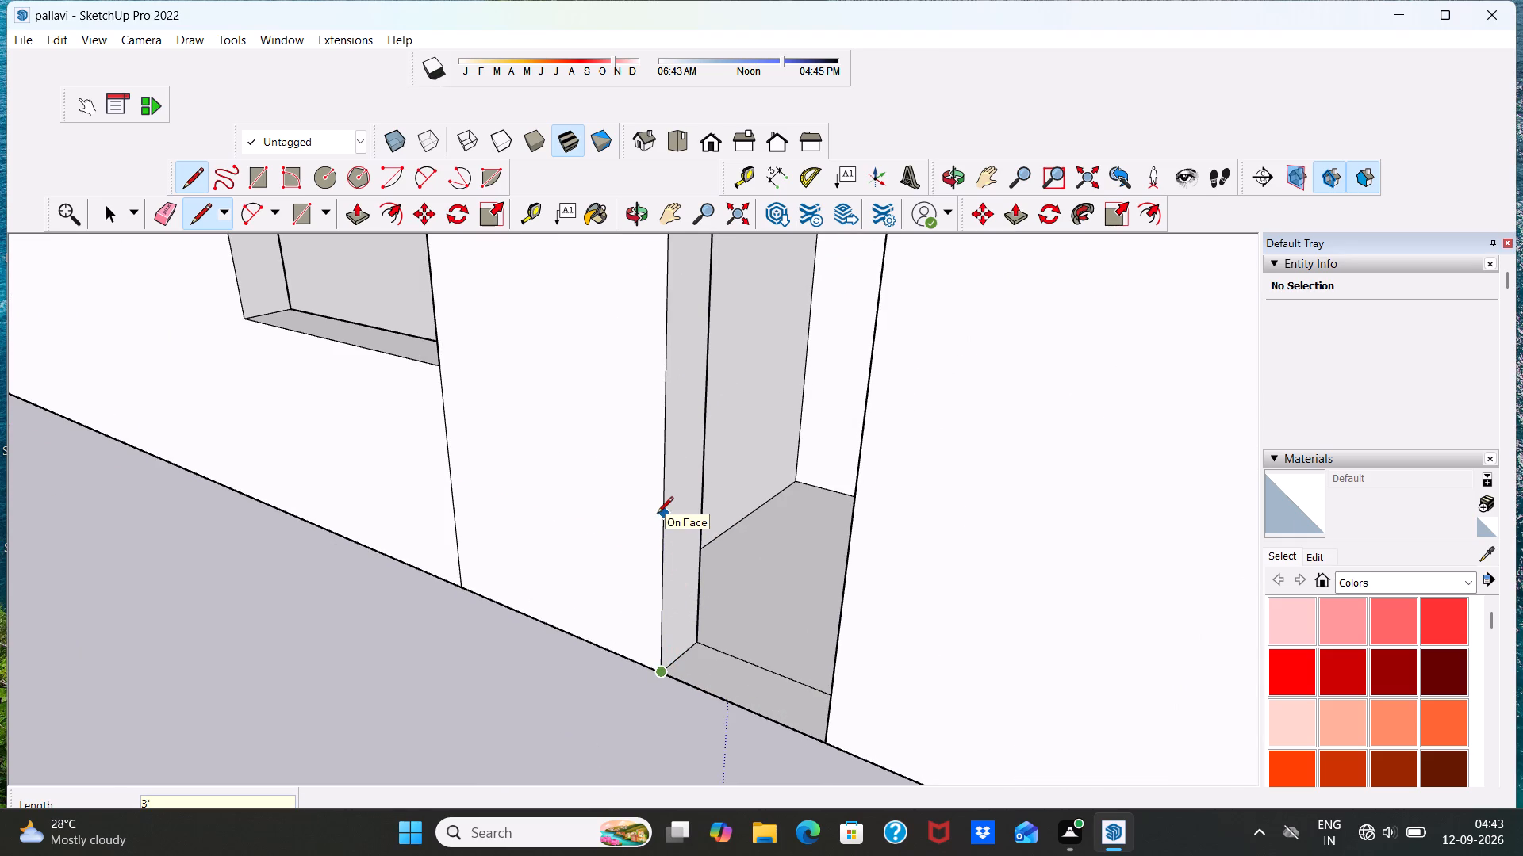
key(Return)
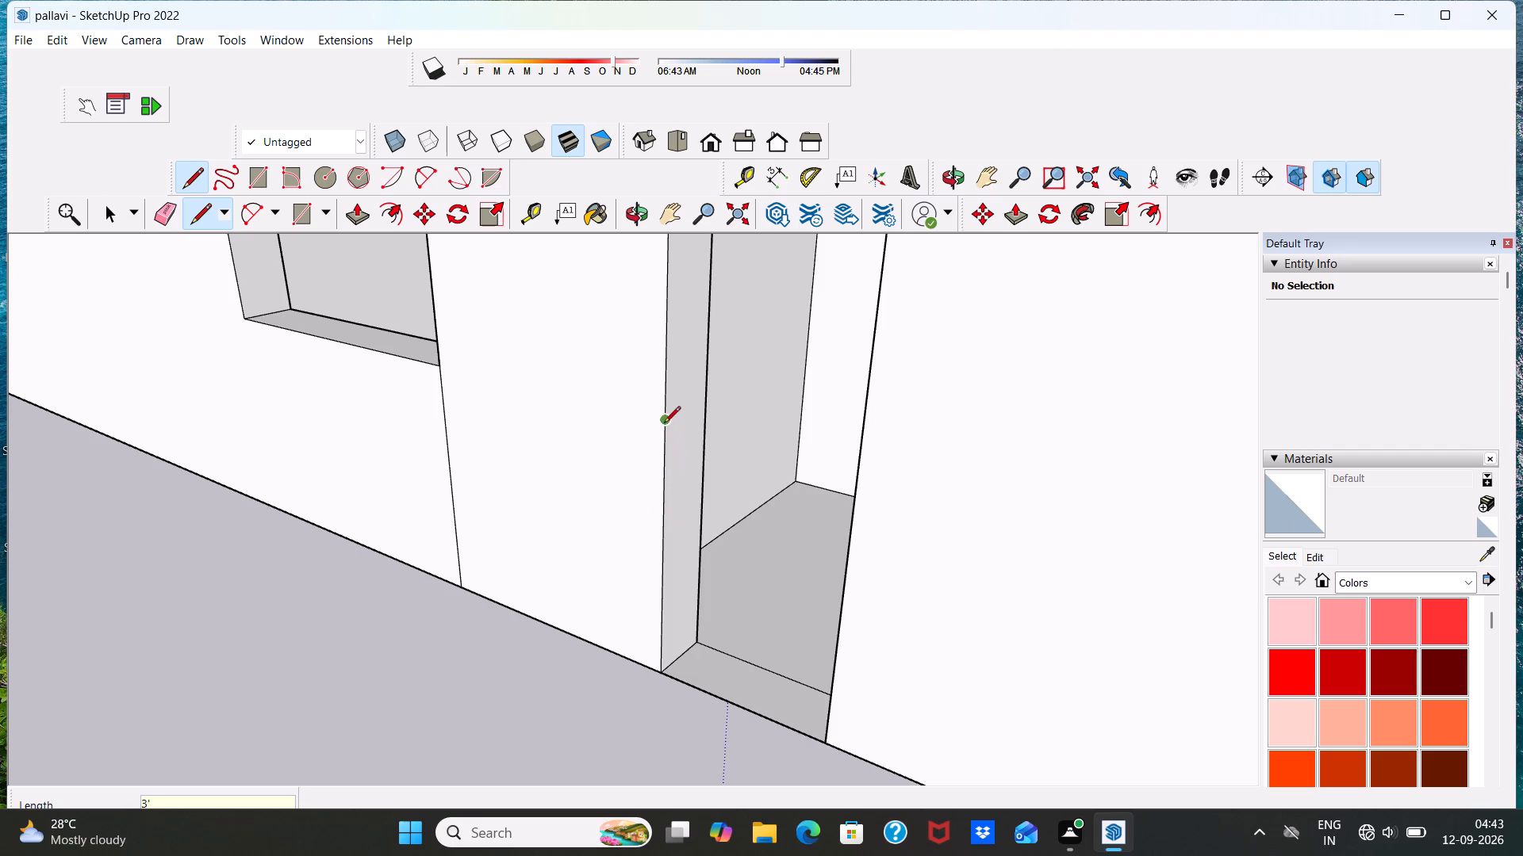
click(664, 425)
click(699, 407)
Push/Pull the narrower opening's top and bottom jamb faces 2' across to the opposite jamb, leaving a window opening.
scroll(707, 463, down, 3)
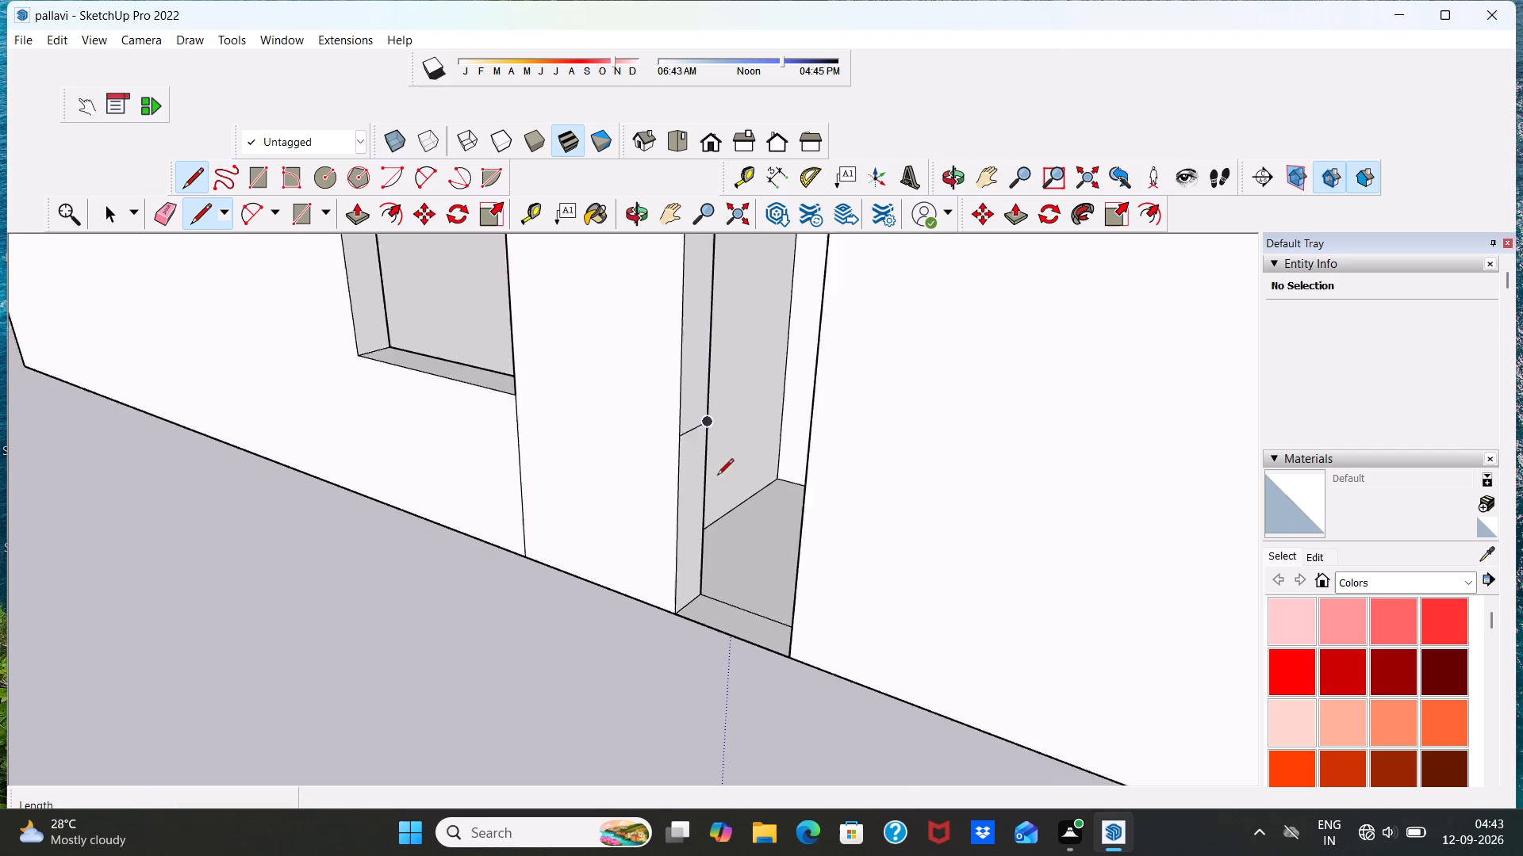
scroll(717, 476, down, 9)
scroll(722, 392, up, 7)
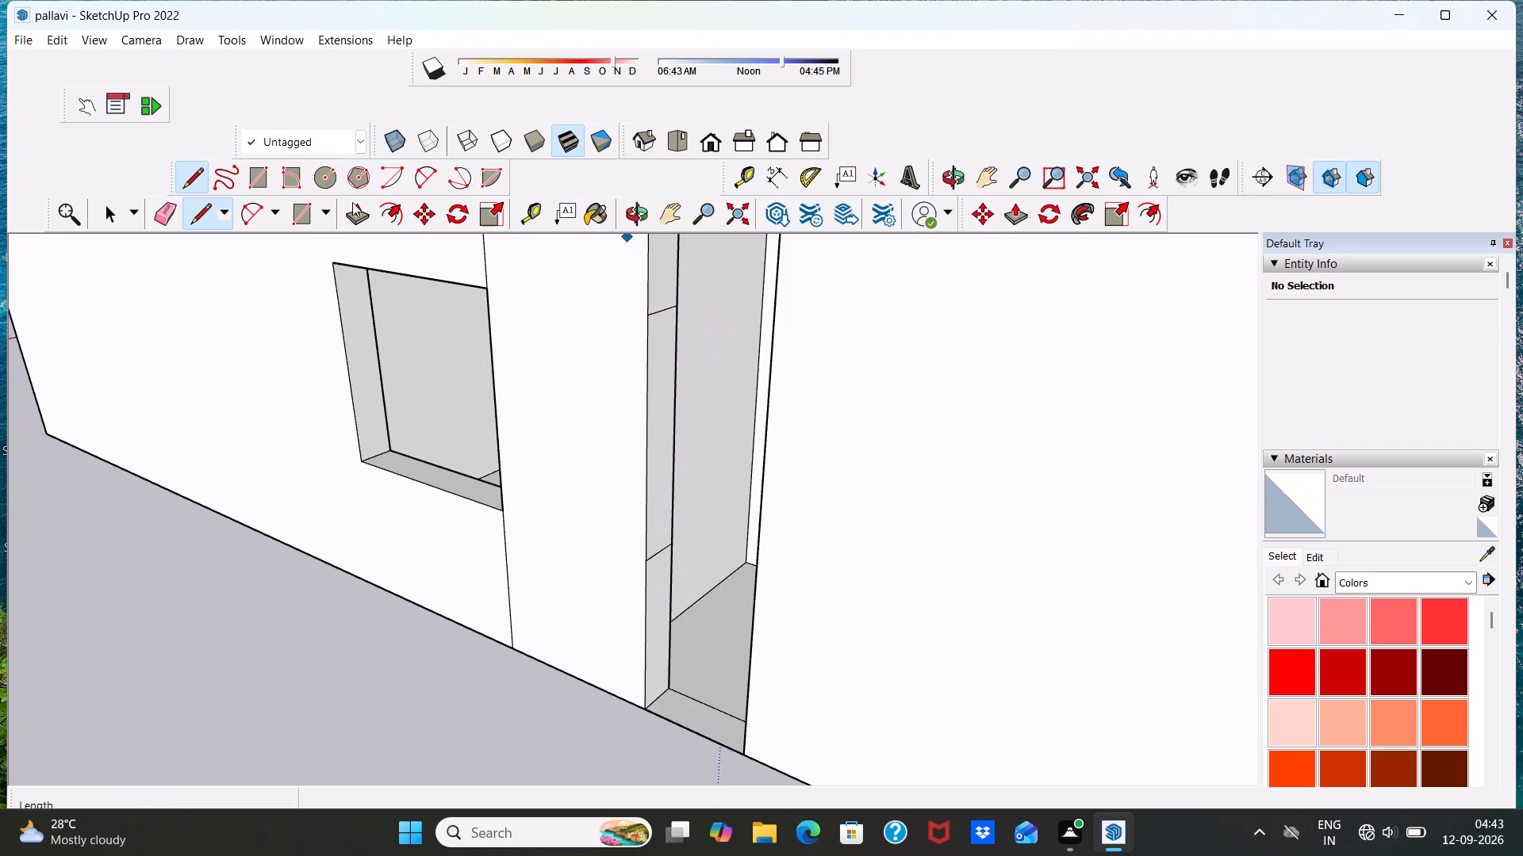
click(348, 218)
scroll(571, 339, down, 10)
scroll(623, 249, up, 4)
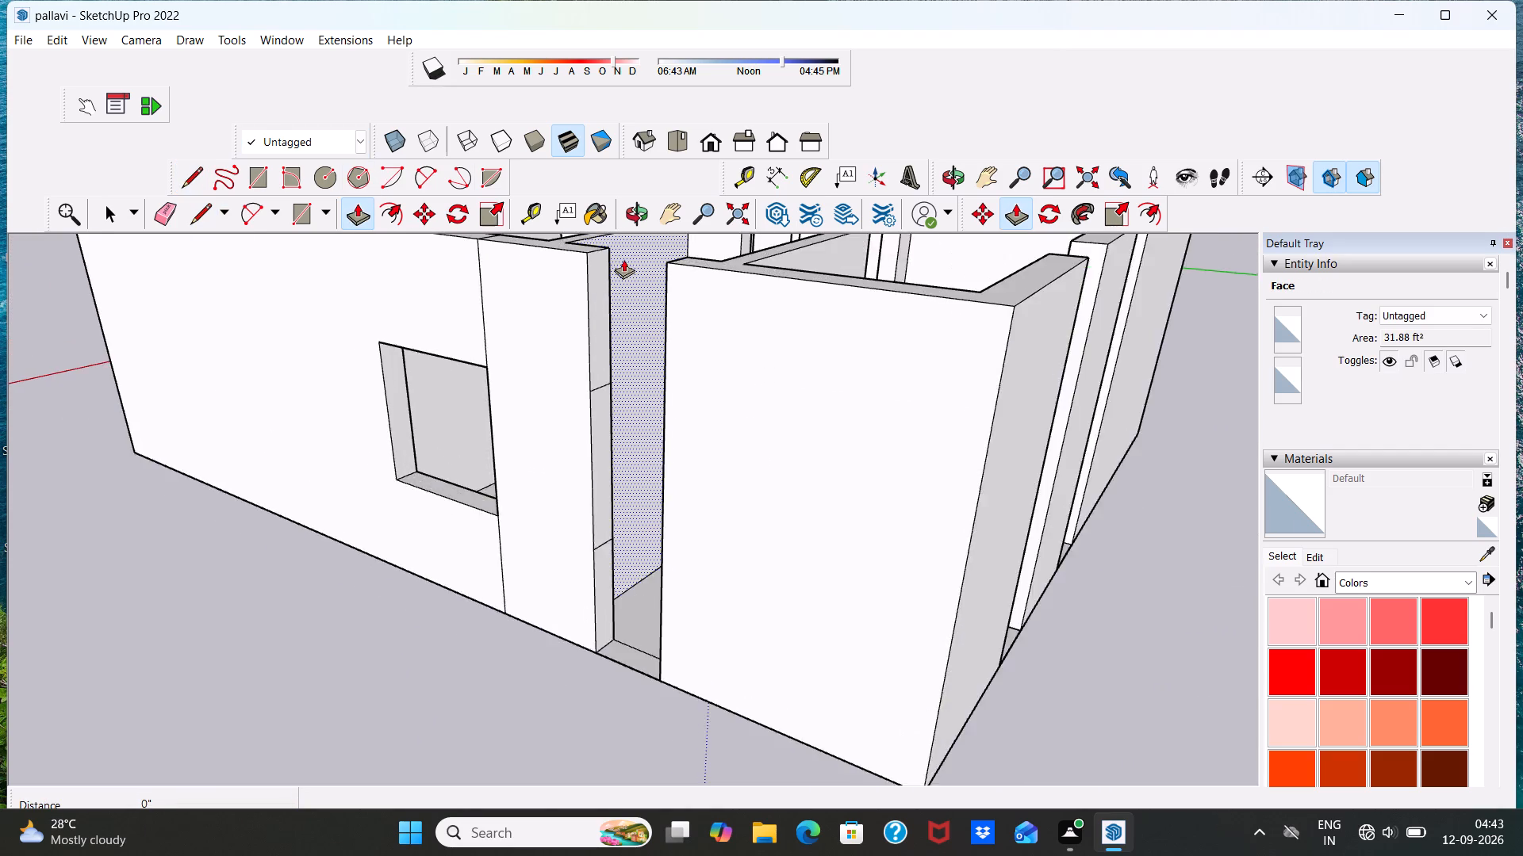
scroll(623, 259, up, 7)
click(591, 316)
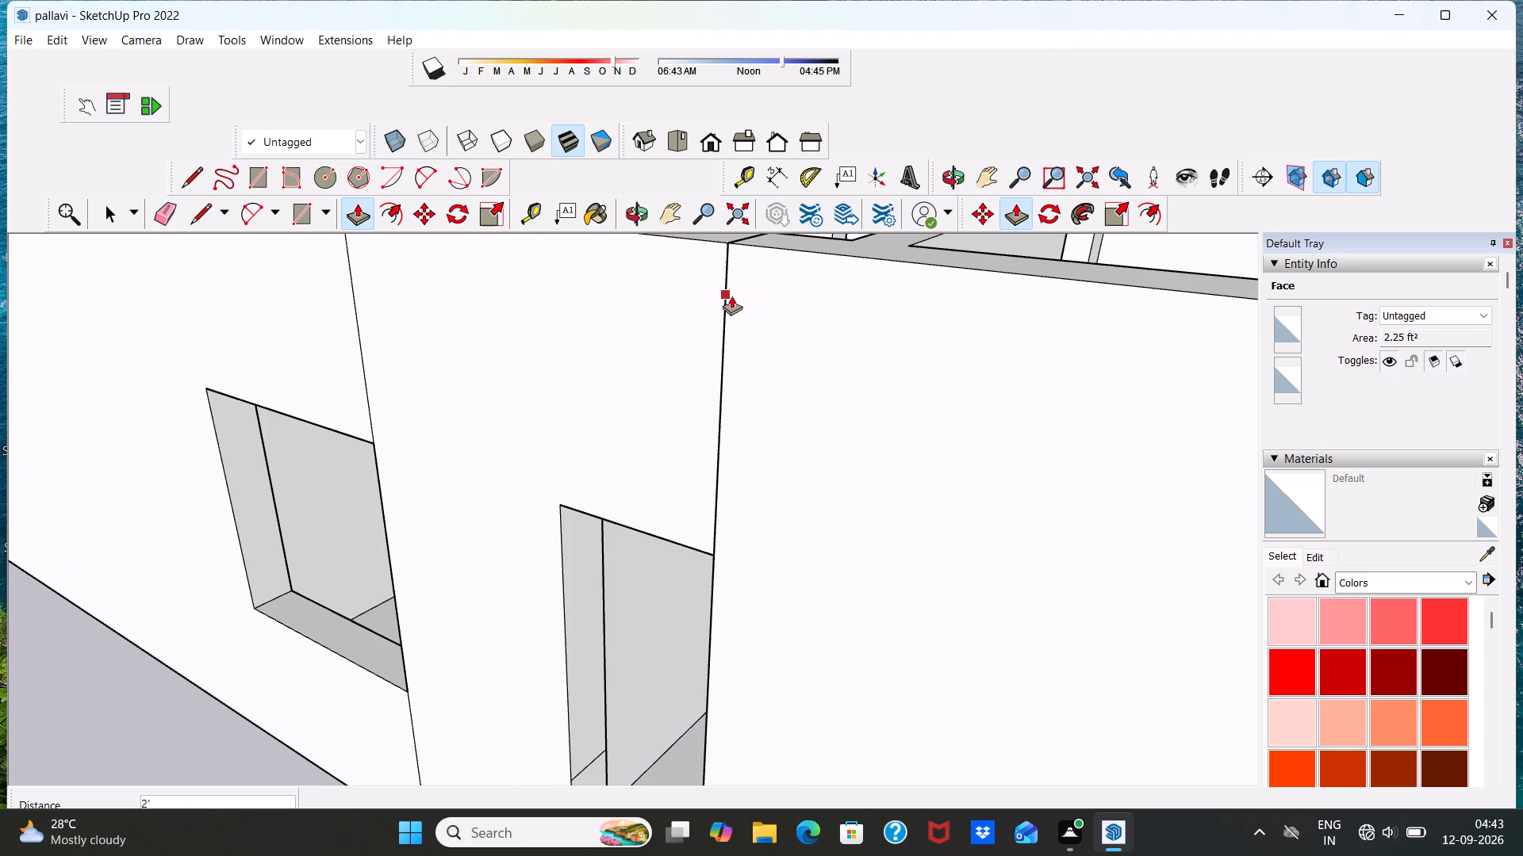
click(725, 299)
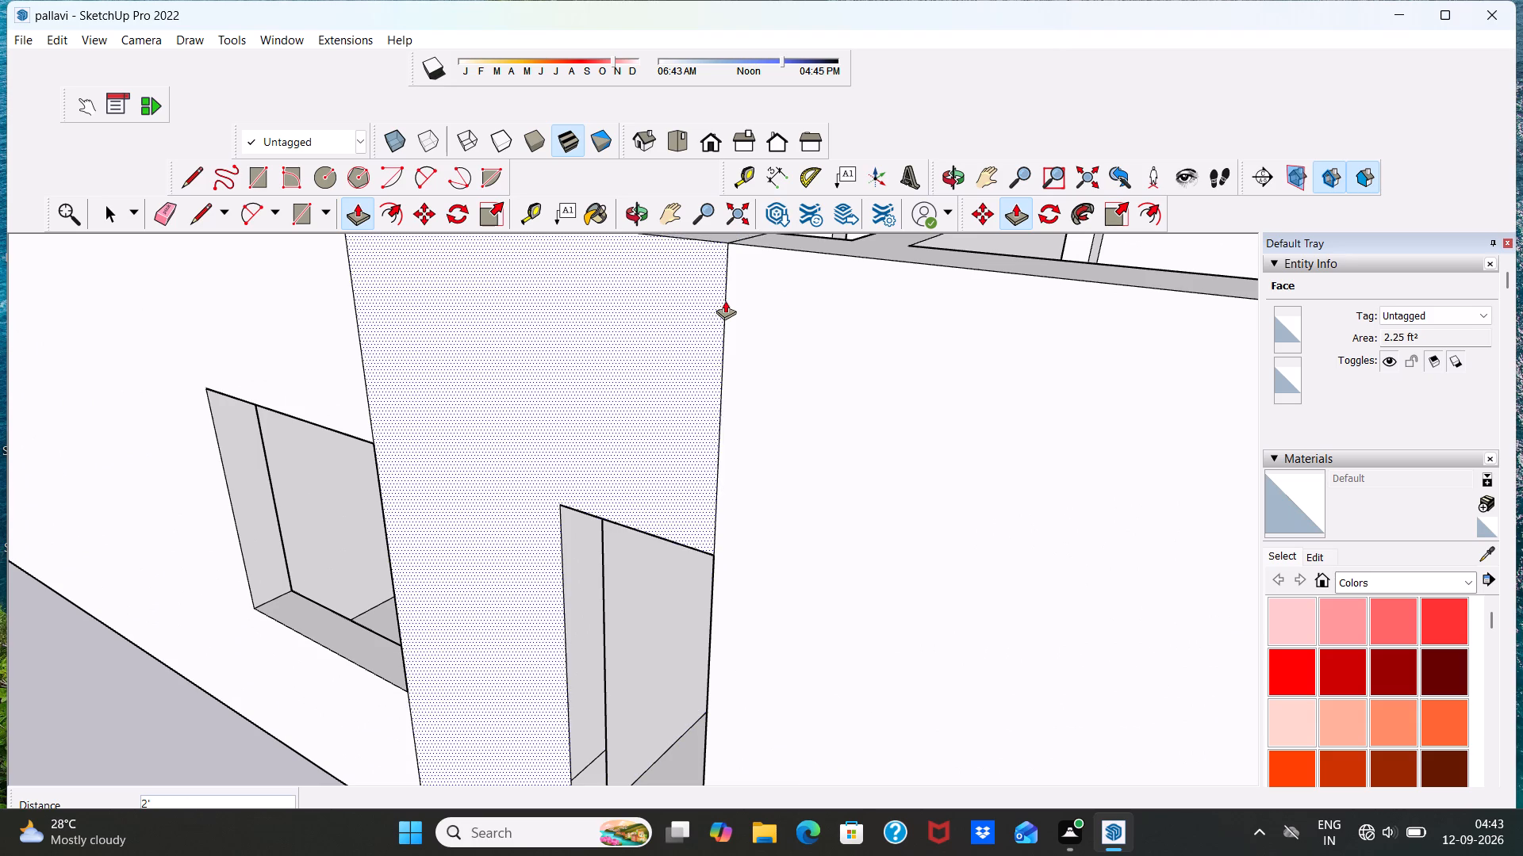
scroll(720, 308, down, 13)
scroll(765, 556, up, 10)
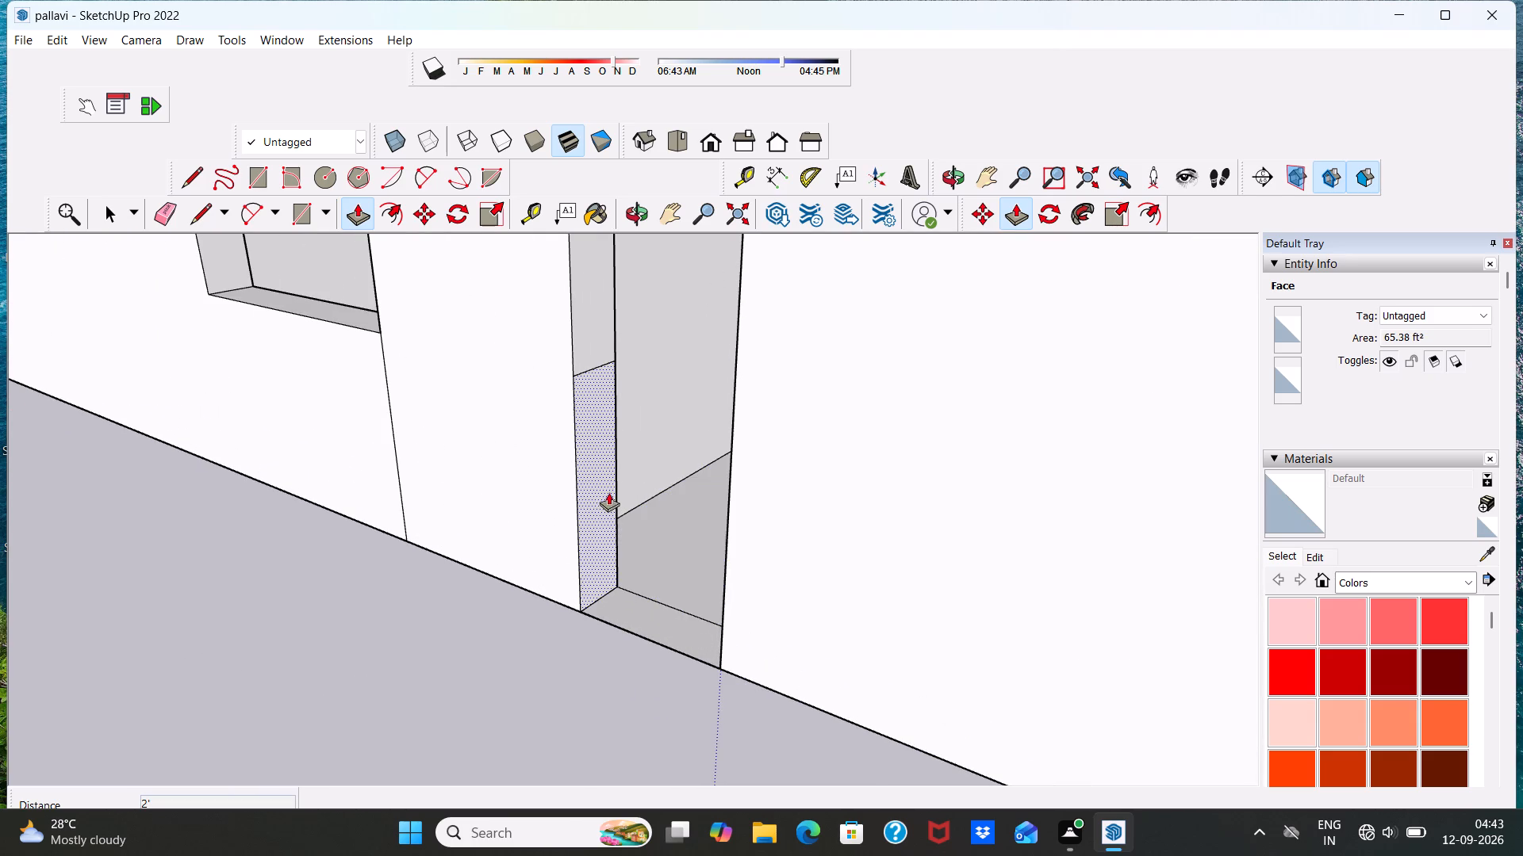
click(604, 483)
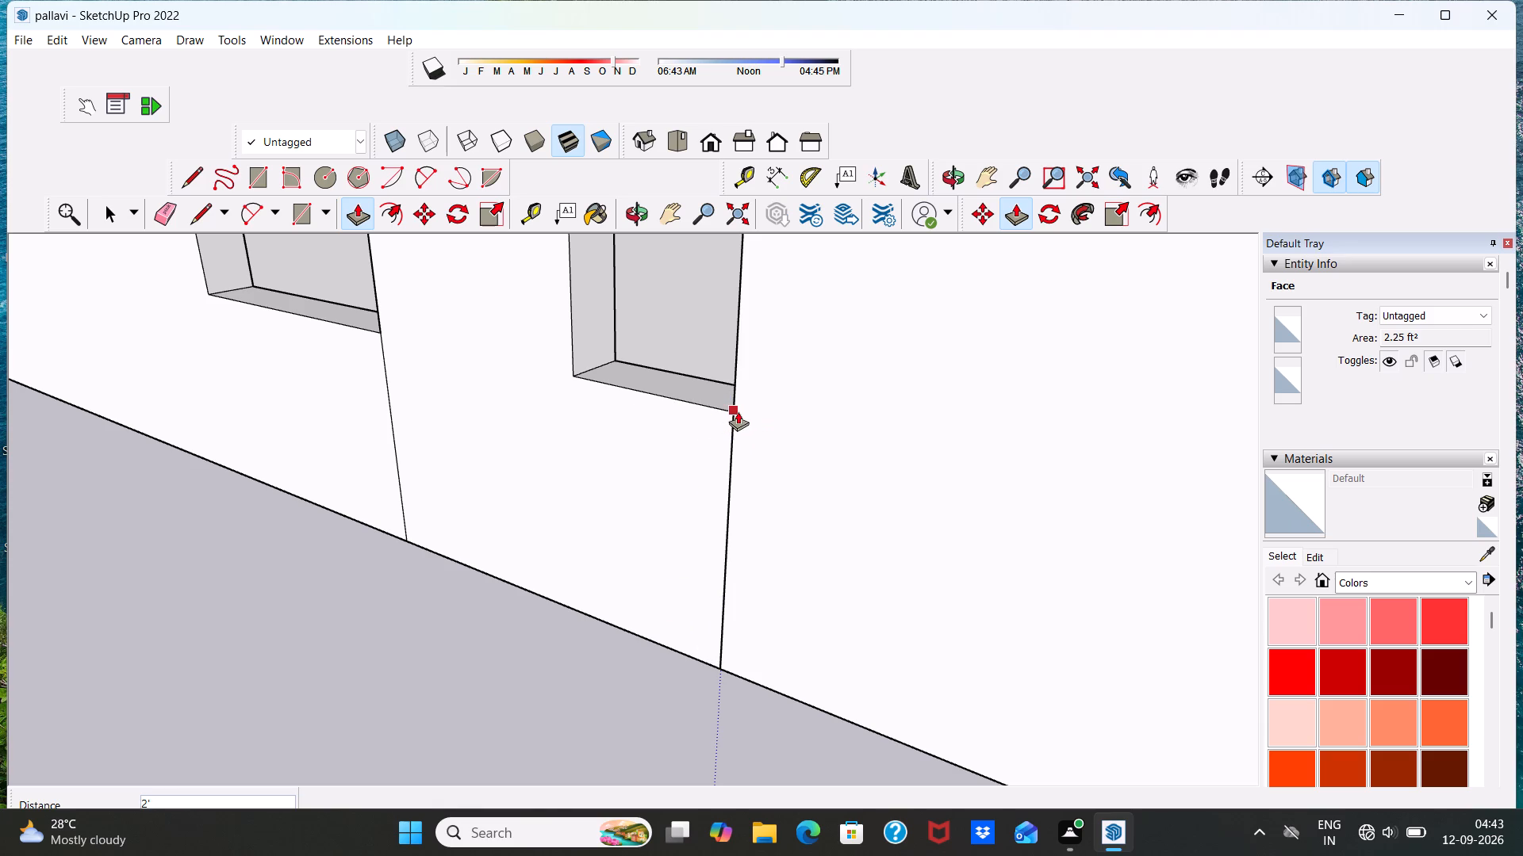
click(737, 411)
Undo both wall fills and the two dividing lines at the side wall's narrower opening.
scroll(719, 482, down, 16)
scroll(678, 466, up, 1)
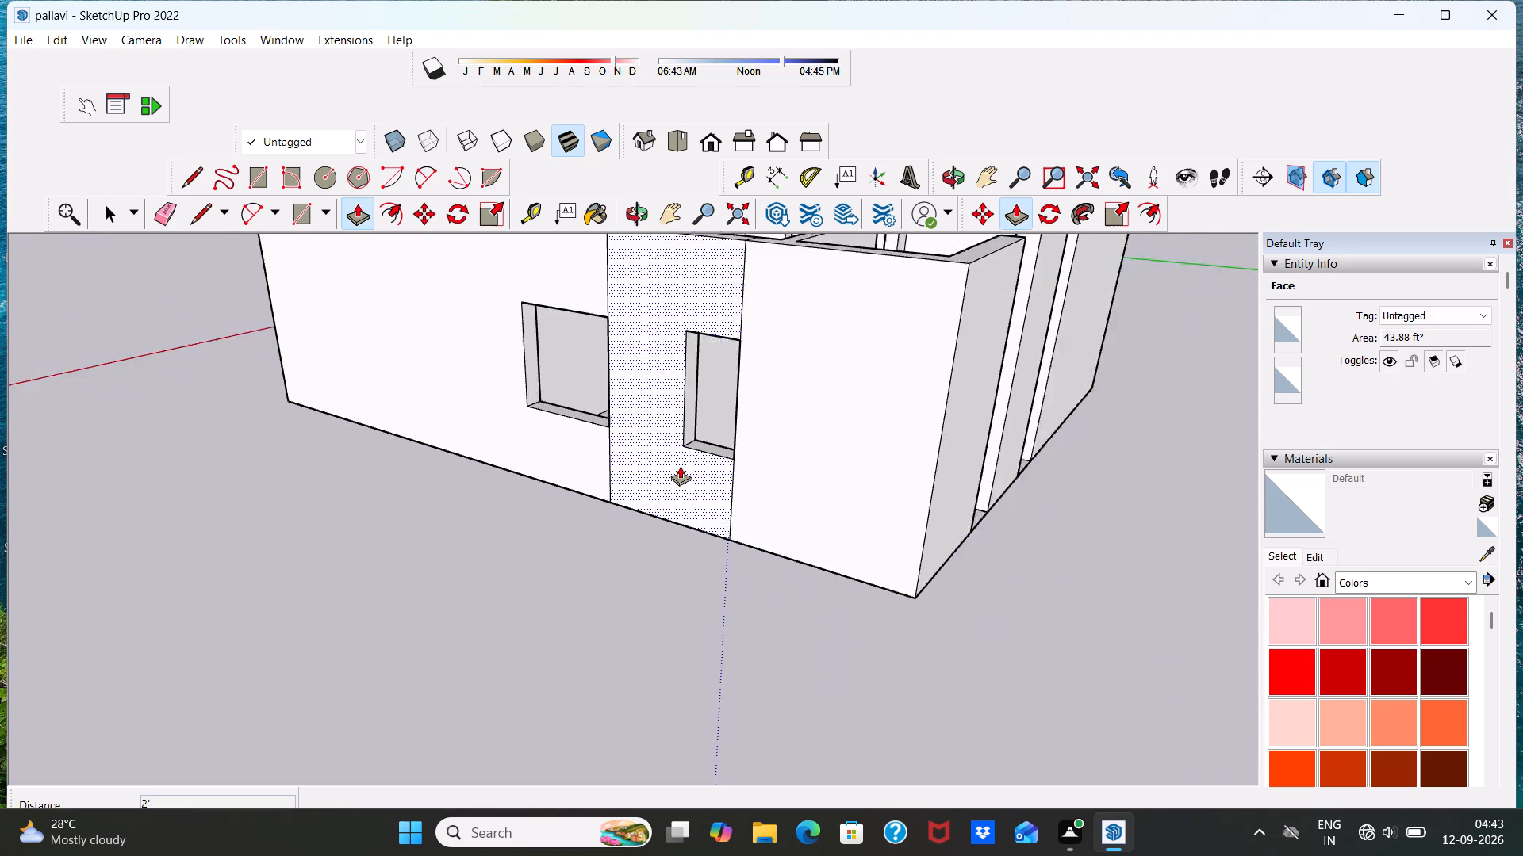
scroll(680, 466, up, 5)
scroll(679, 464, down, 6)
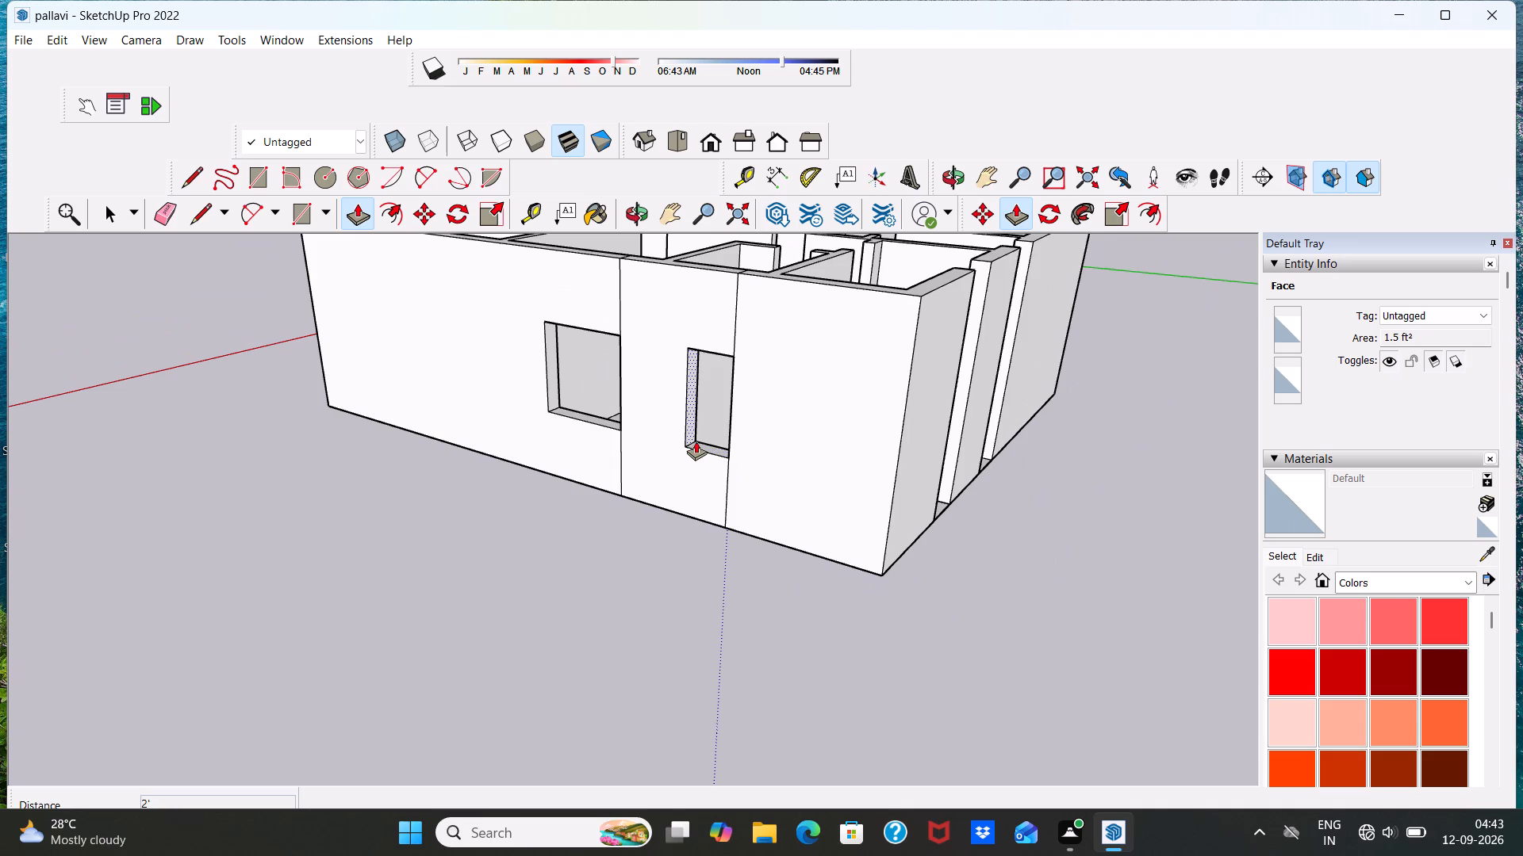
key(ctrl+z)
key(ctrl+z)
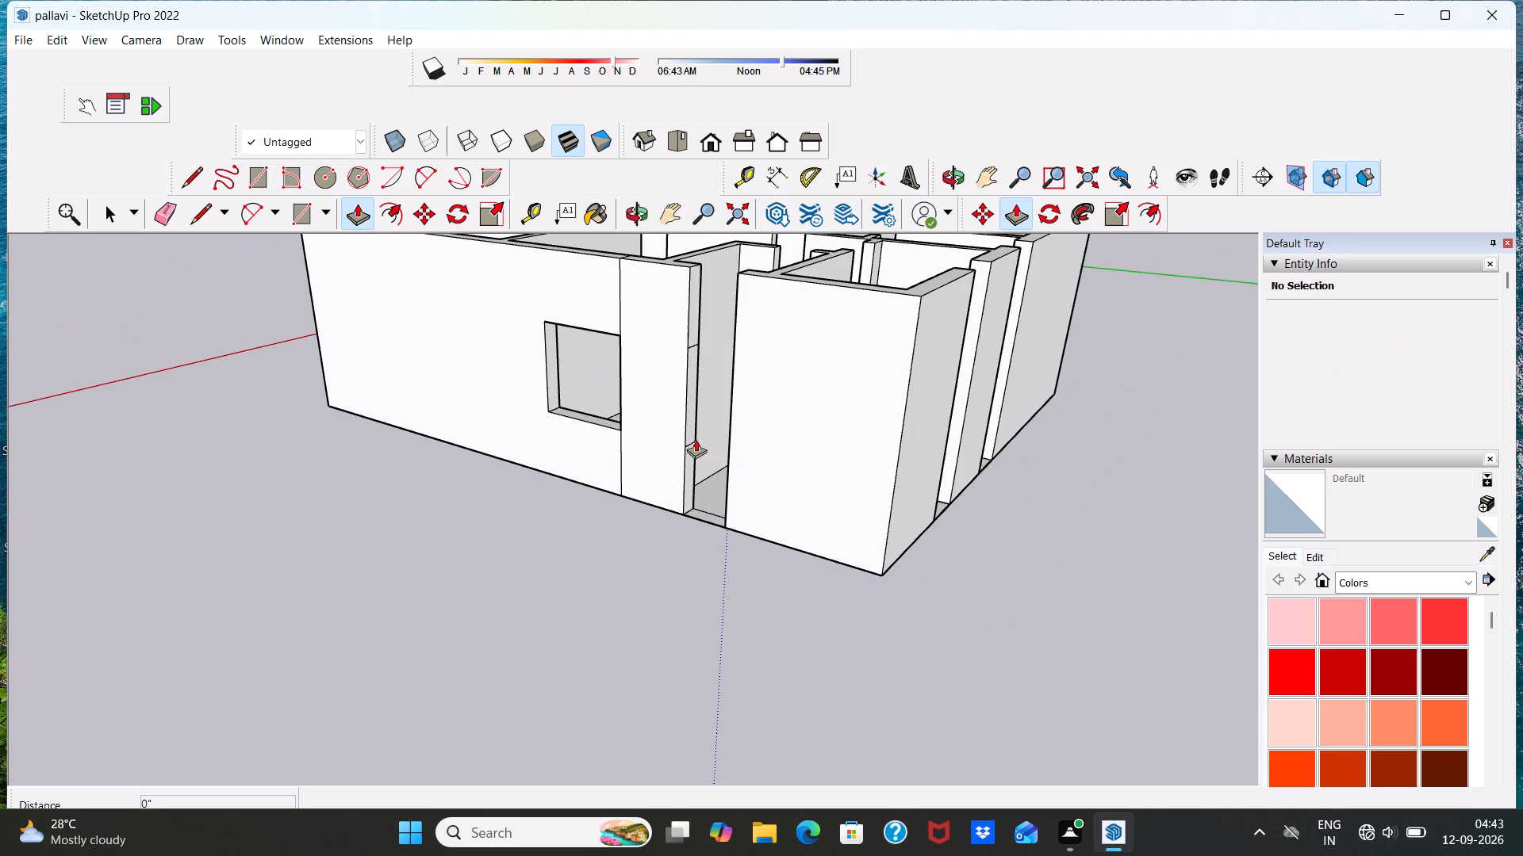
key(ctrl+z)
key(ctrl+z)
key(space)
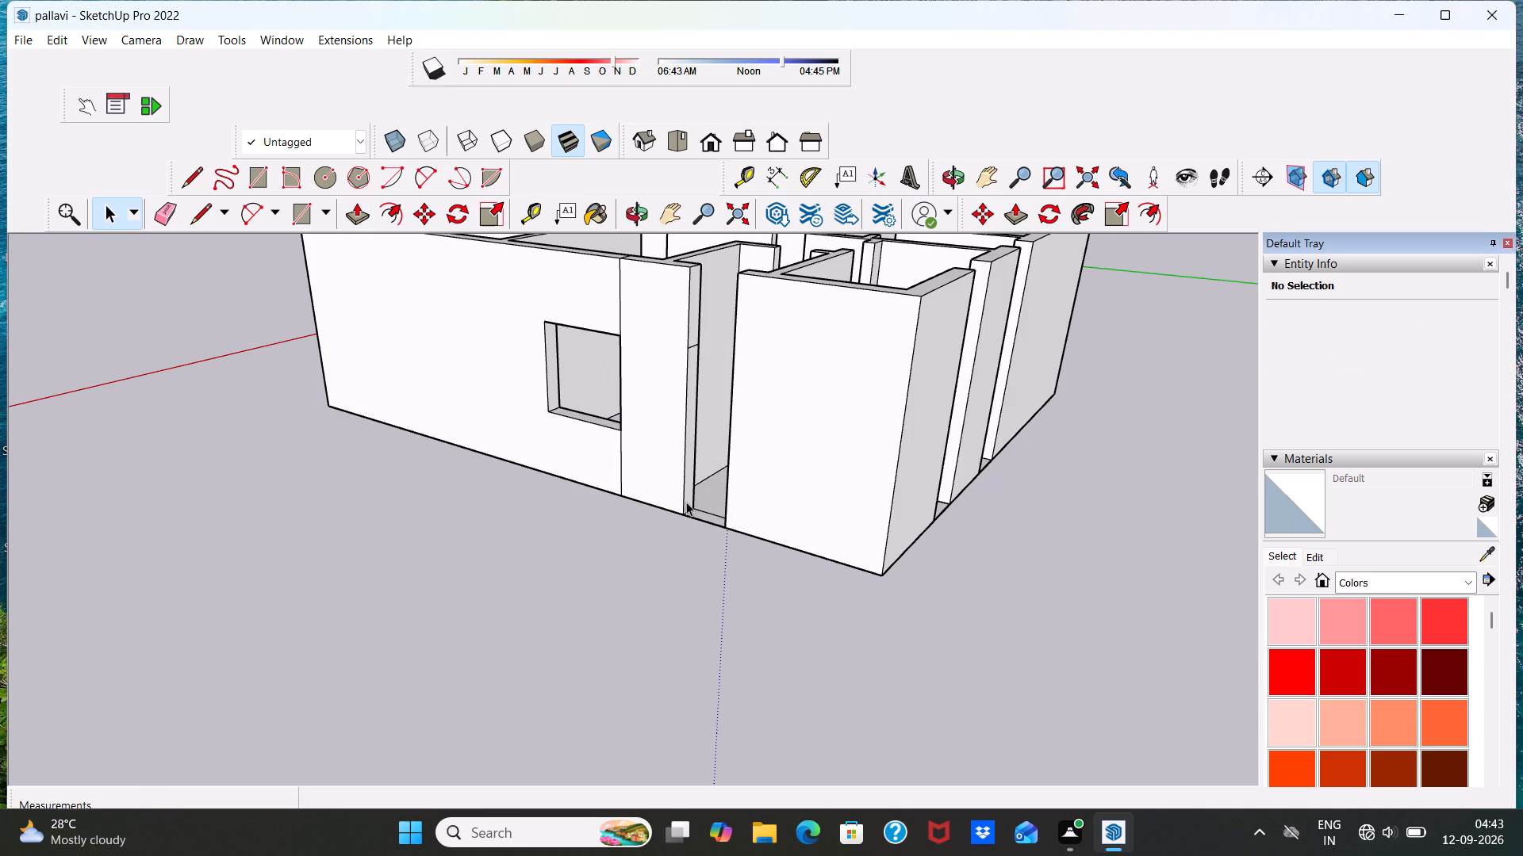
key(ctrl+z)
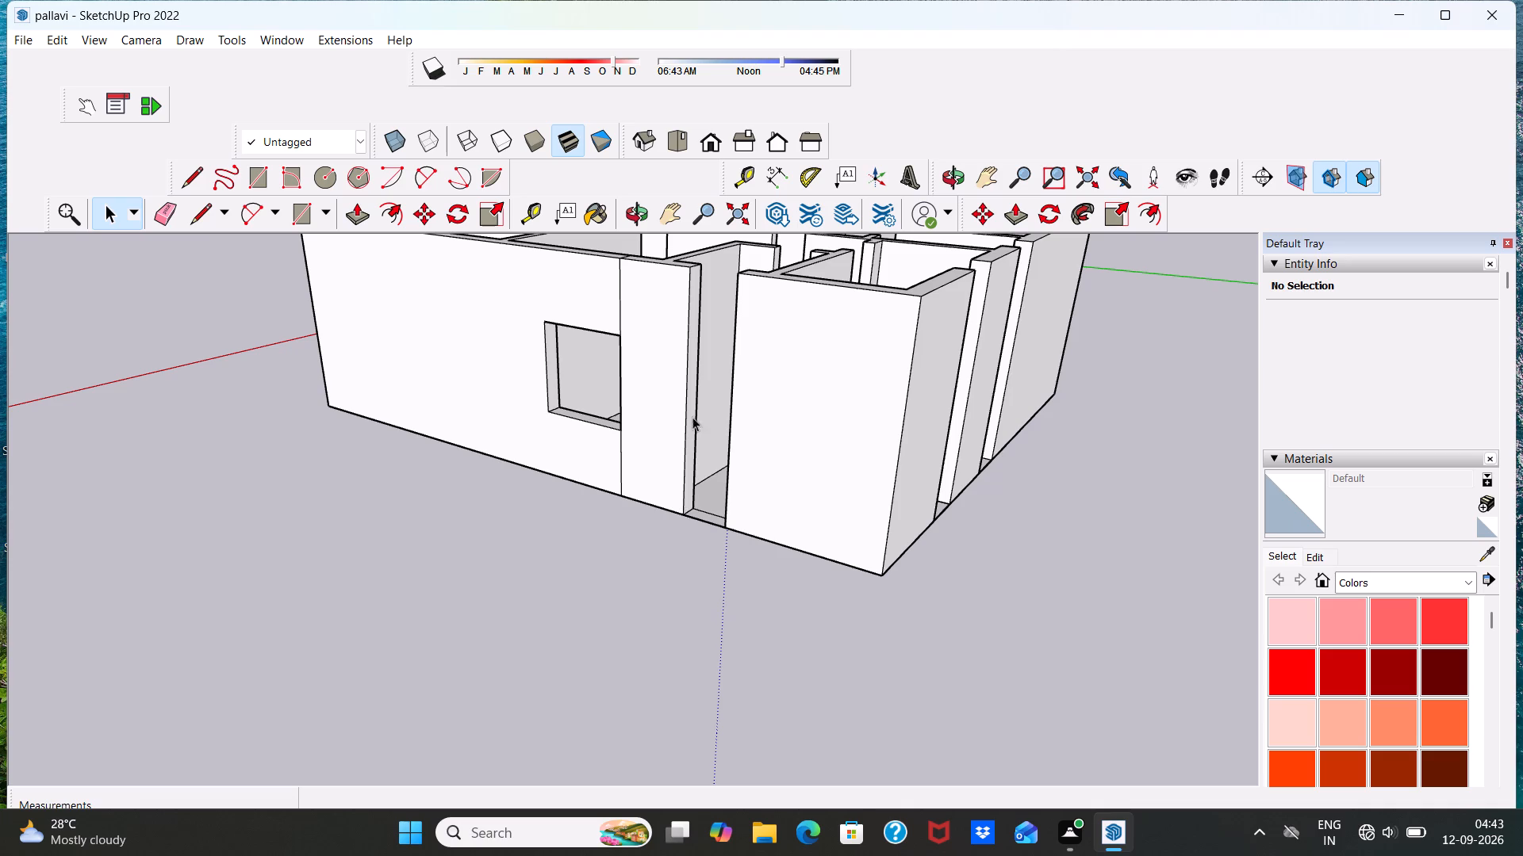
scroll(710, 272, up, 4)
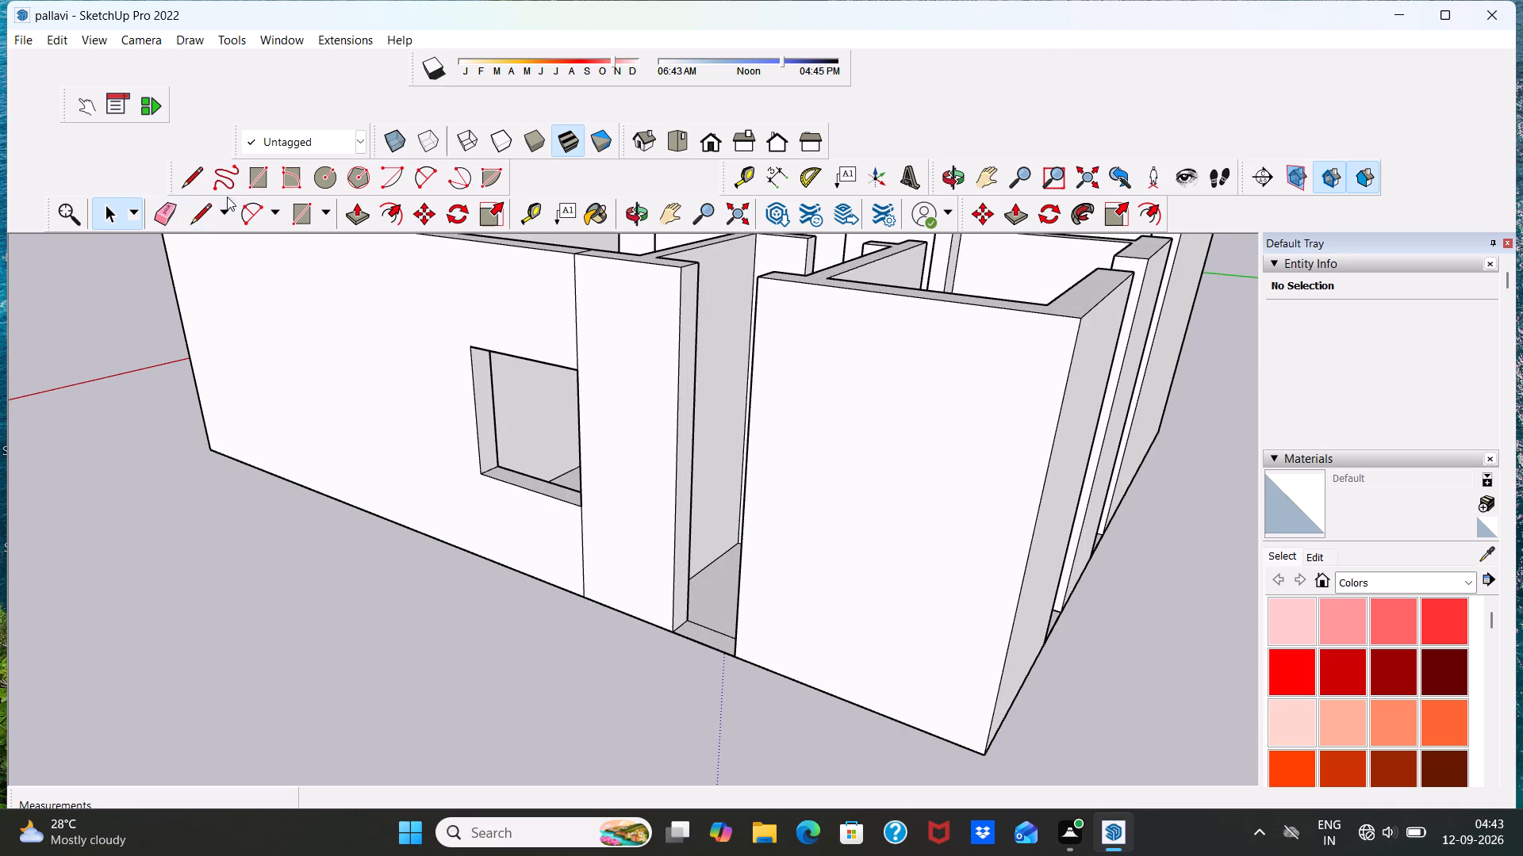
Measure the width of the side wall's narrower opening at floor level.
click(770, 185)
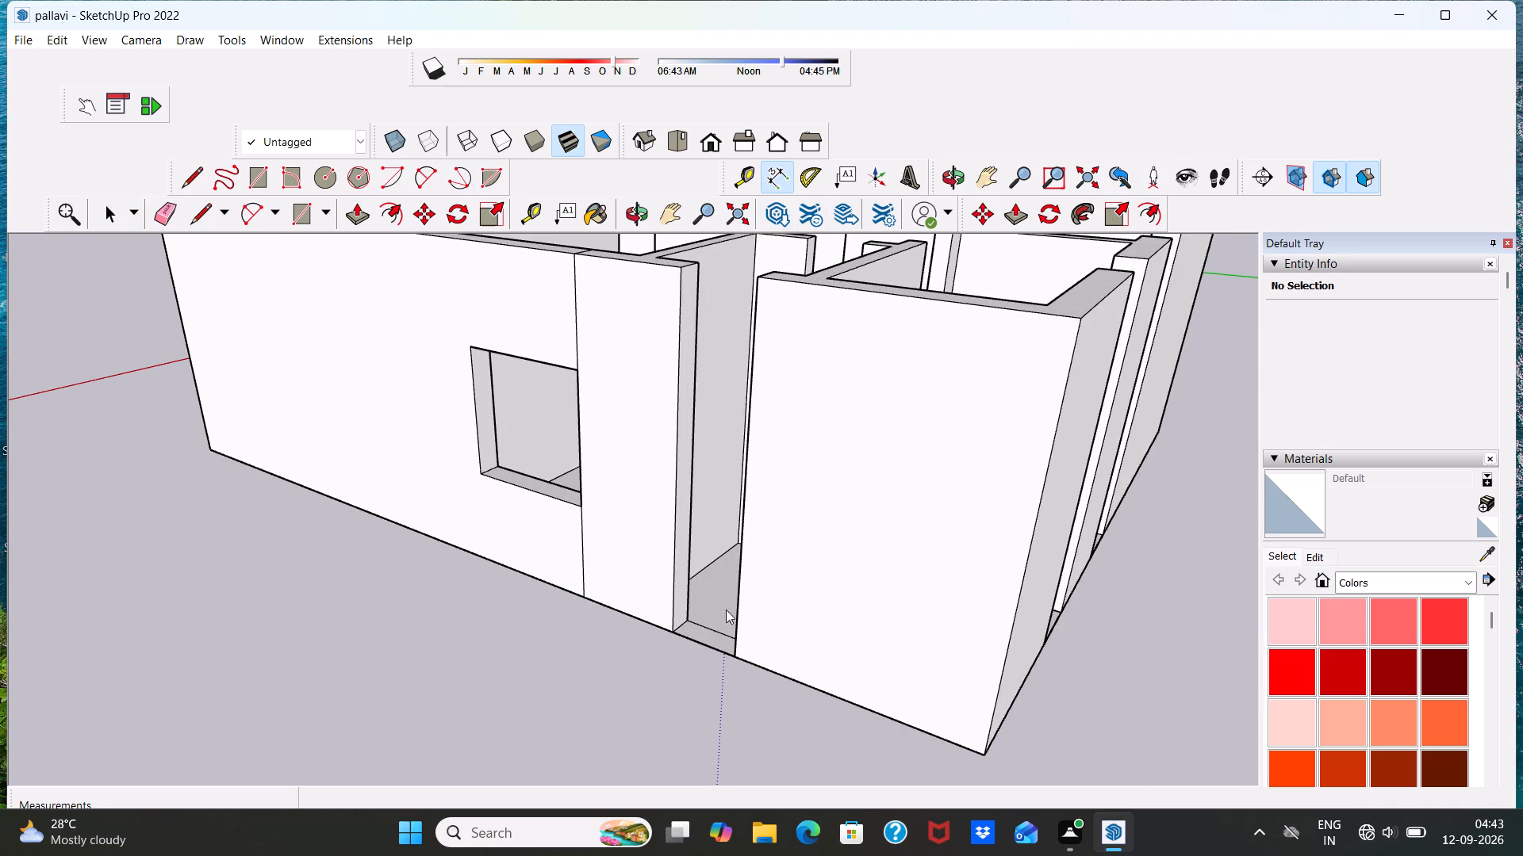
scroll(682, 658, up, 5)
click(663, 613)
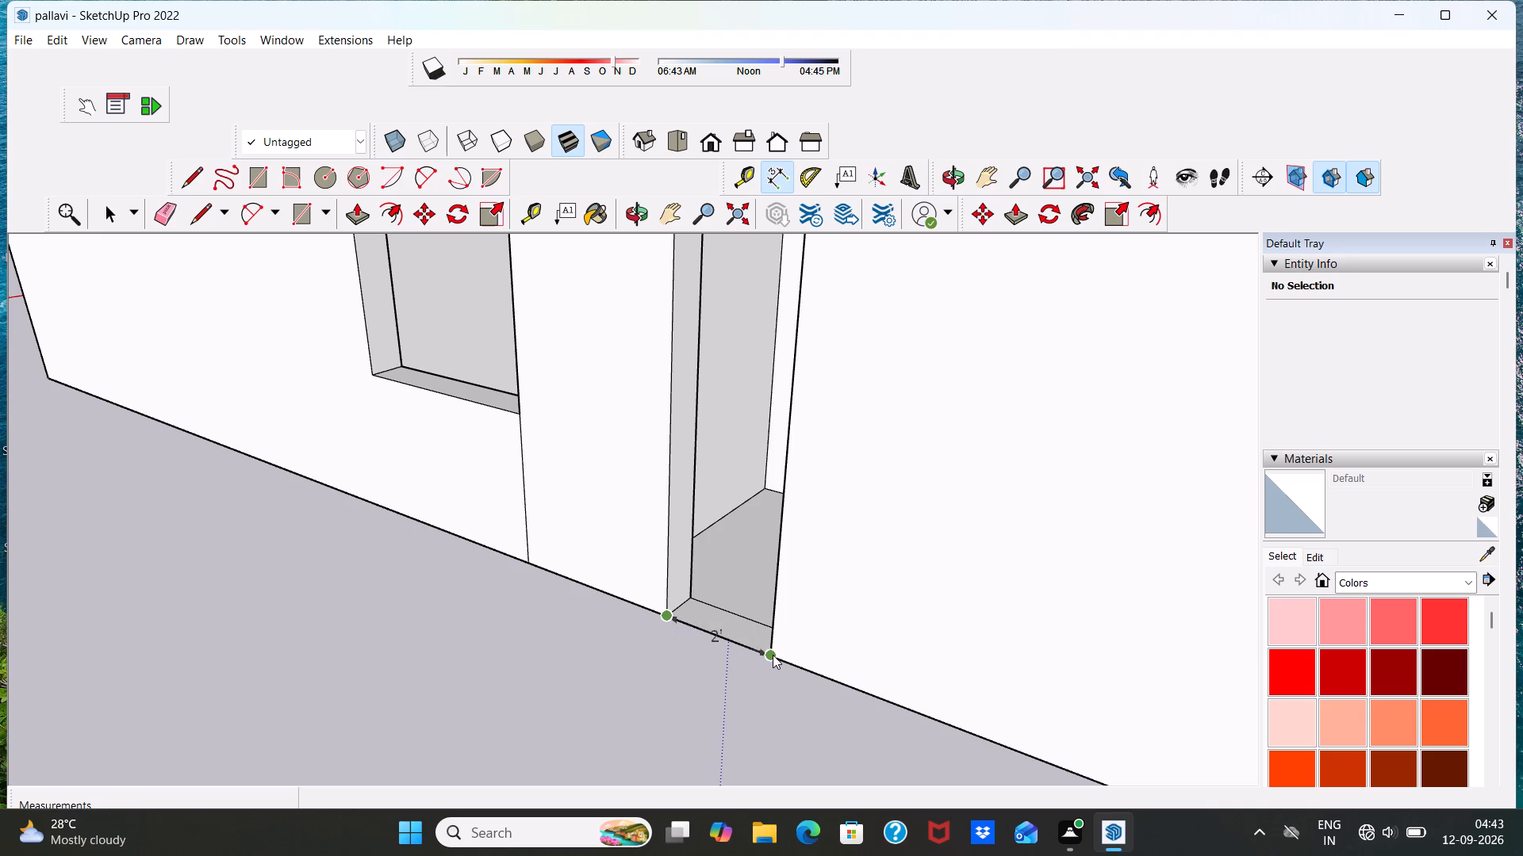
key(space)
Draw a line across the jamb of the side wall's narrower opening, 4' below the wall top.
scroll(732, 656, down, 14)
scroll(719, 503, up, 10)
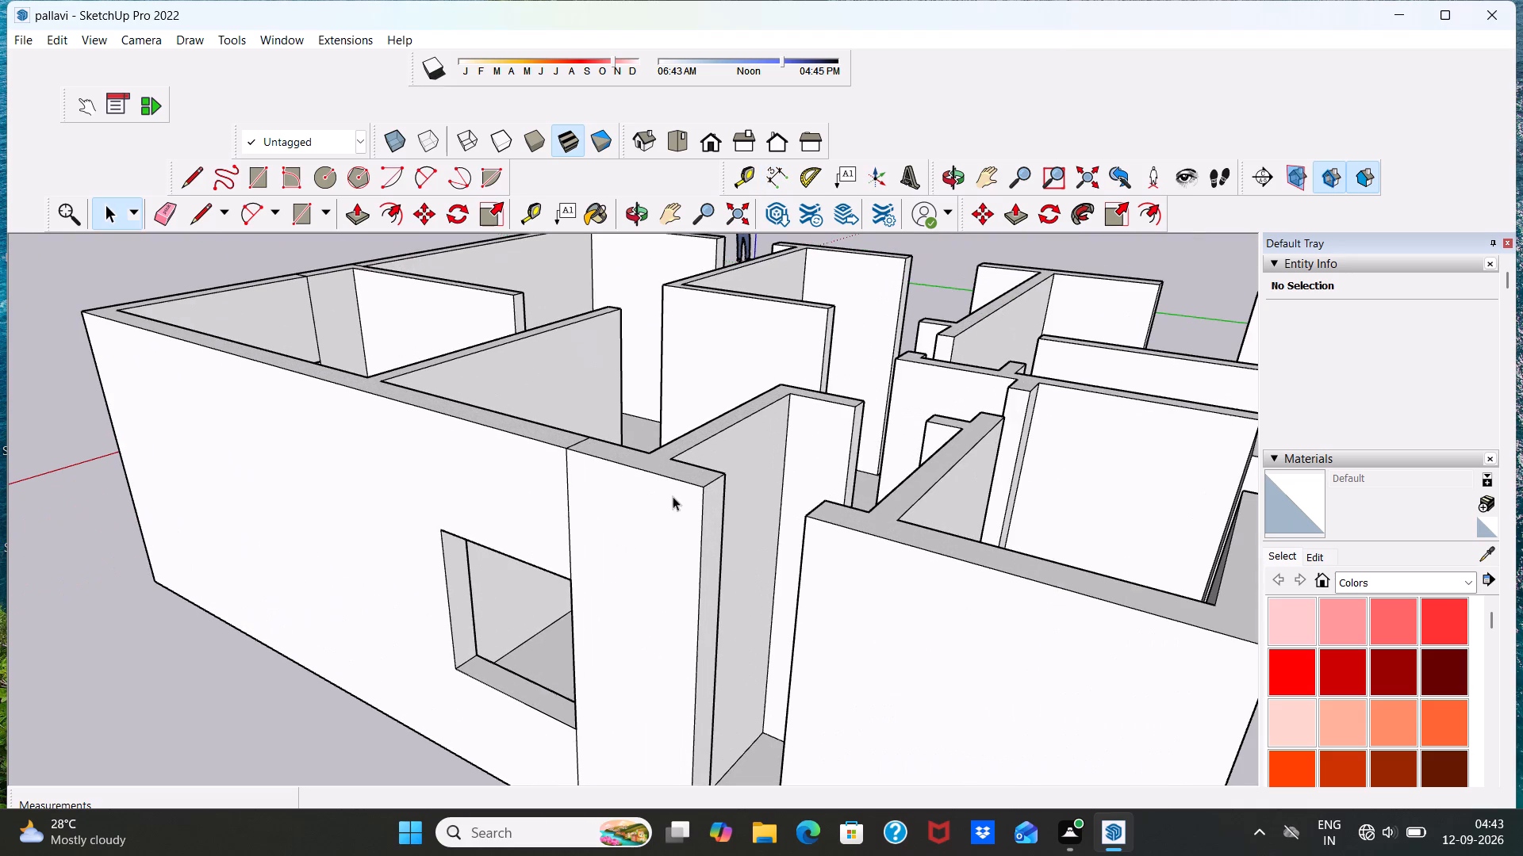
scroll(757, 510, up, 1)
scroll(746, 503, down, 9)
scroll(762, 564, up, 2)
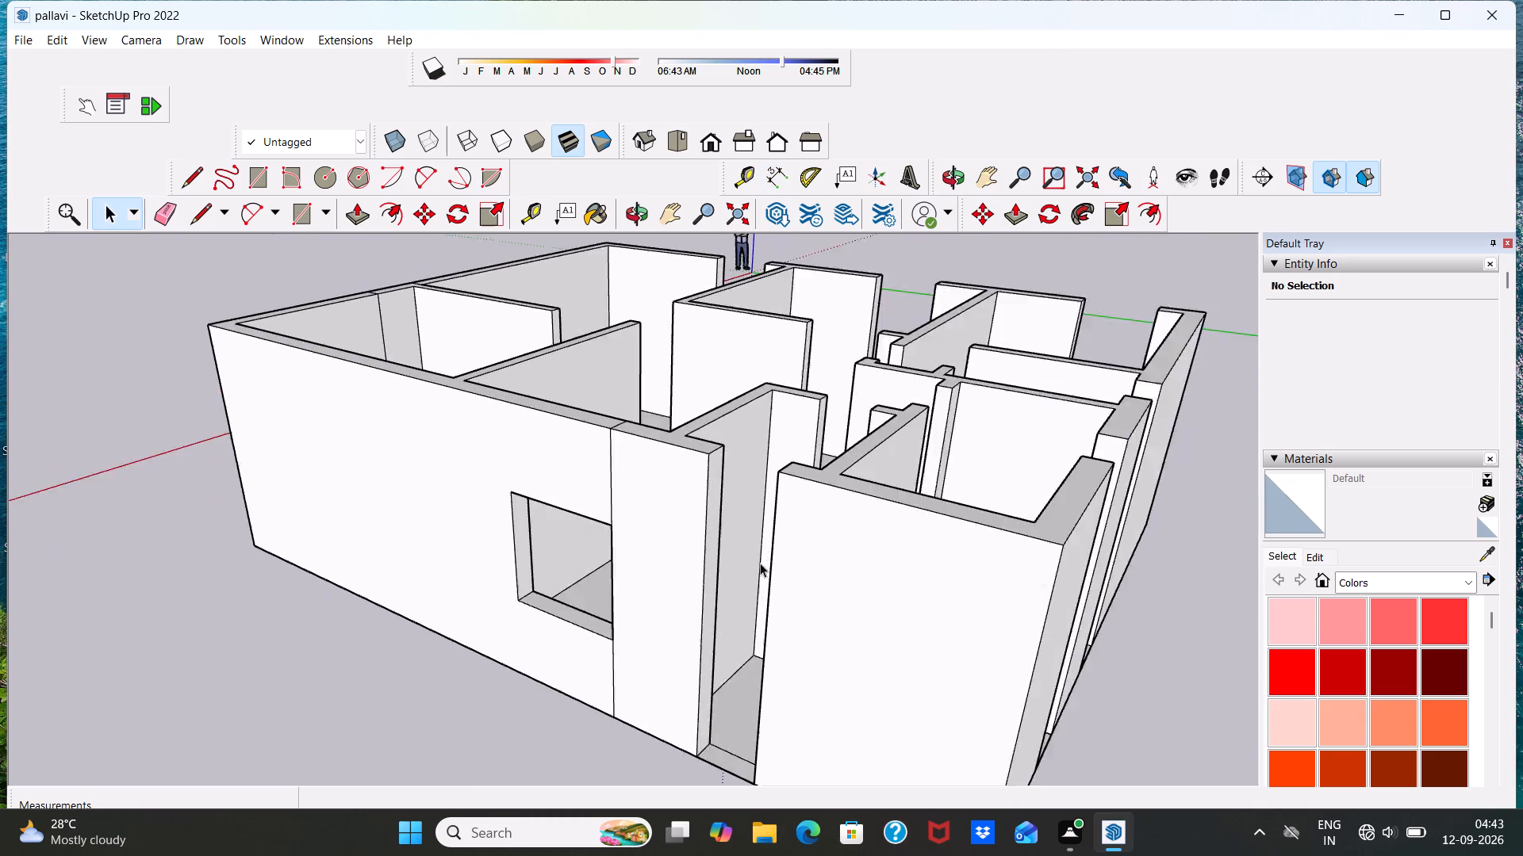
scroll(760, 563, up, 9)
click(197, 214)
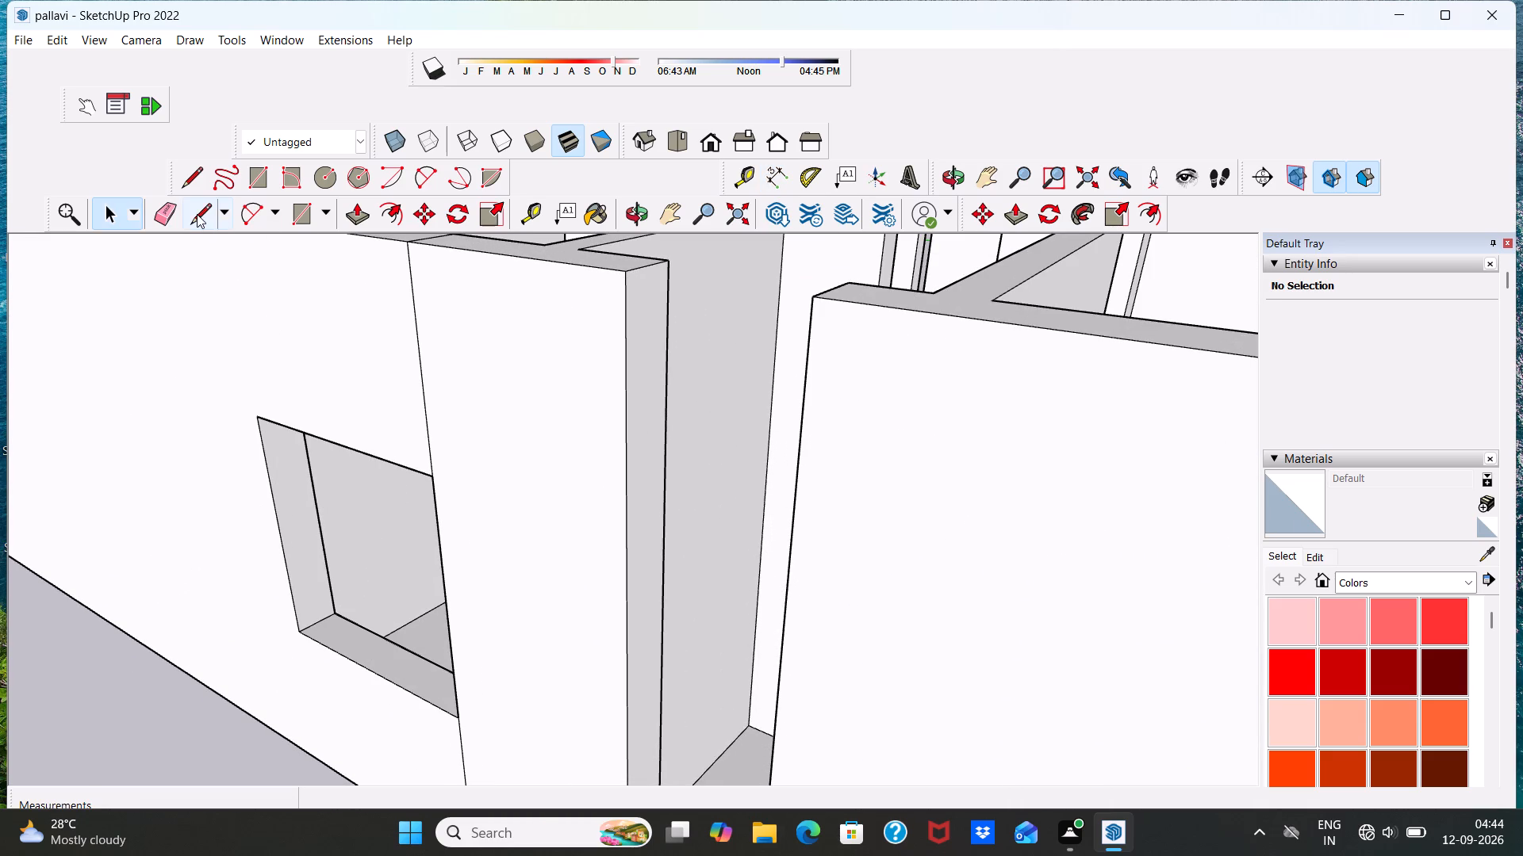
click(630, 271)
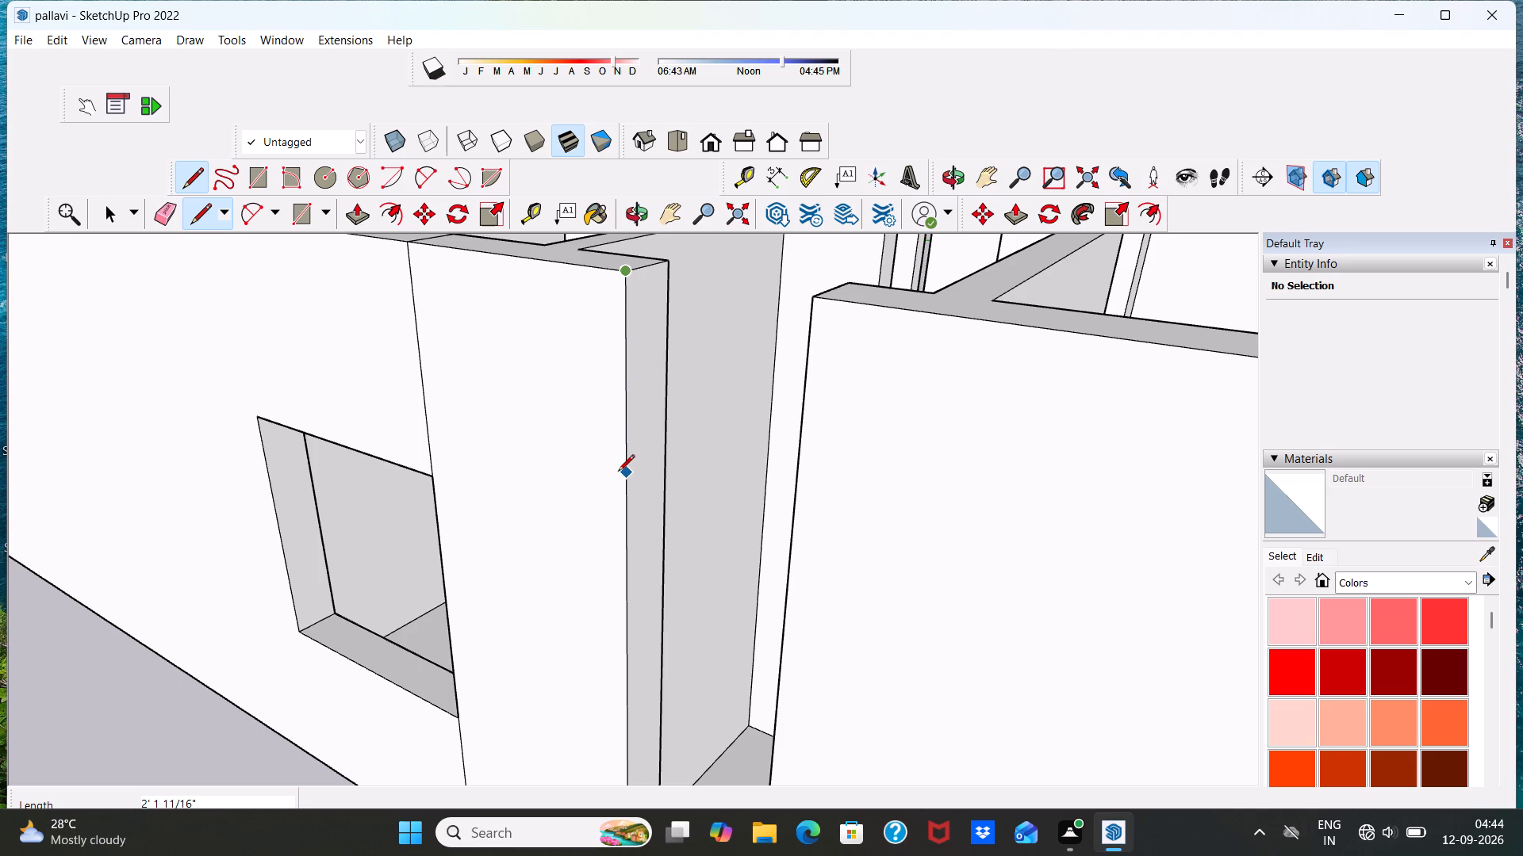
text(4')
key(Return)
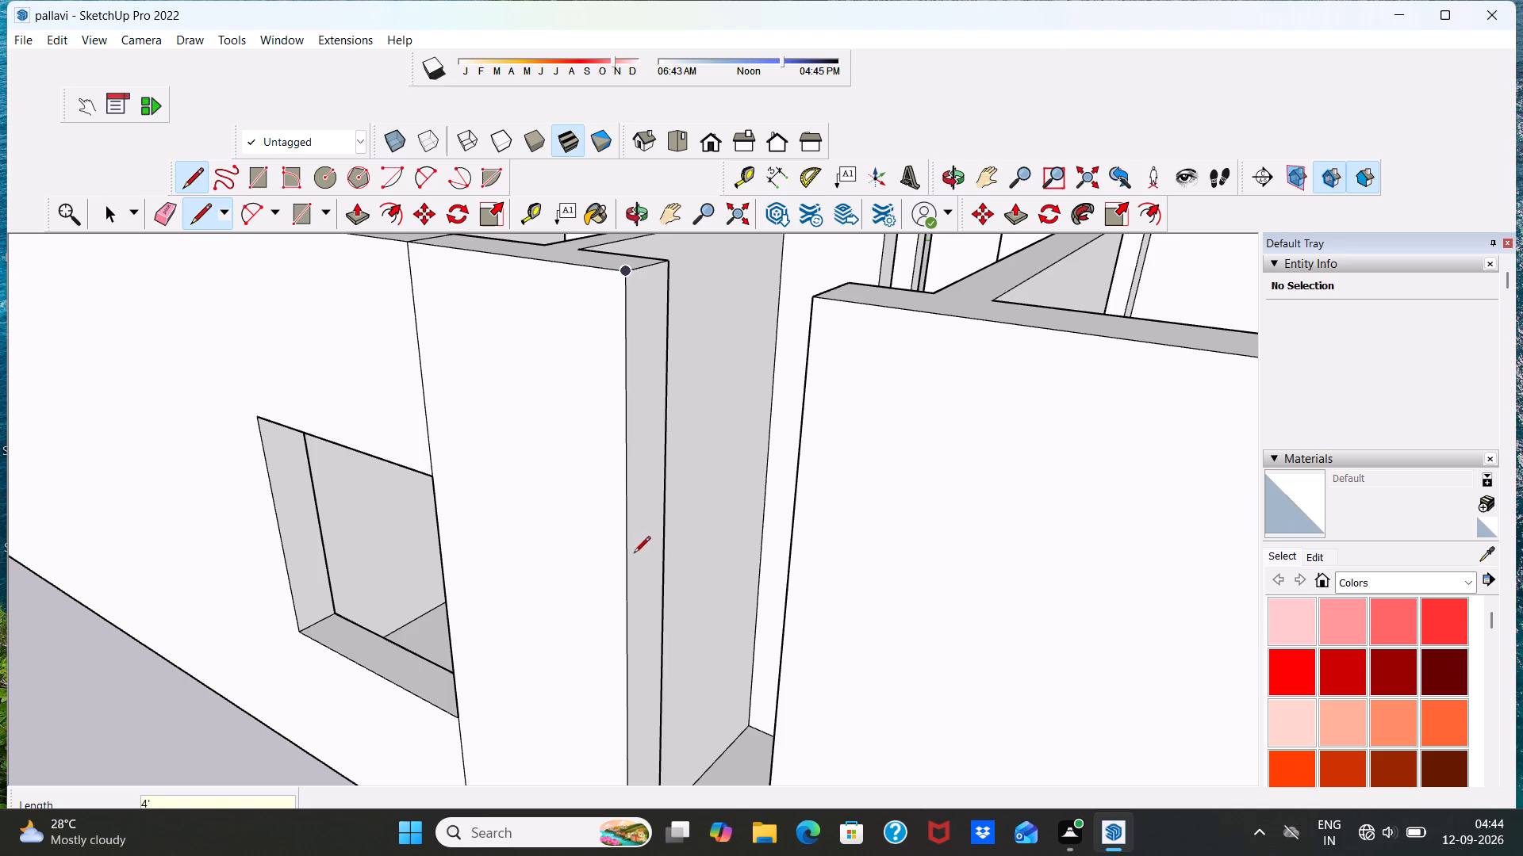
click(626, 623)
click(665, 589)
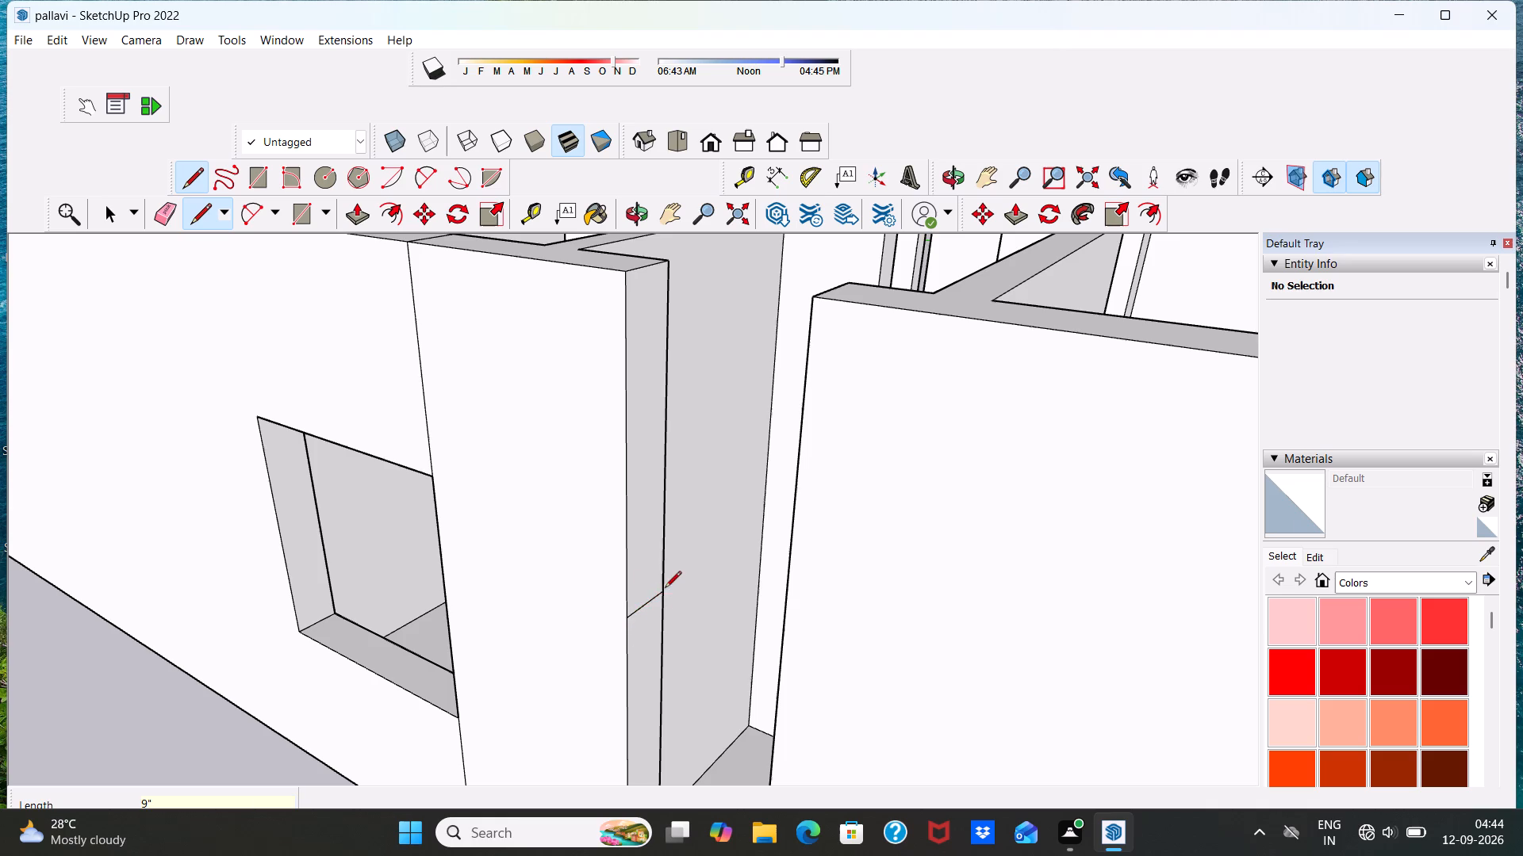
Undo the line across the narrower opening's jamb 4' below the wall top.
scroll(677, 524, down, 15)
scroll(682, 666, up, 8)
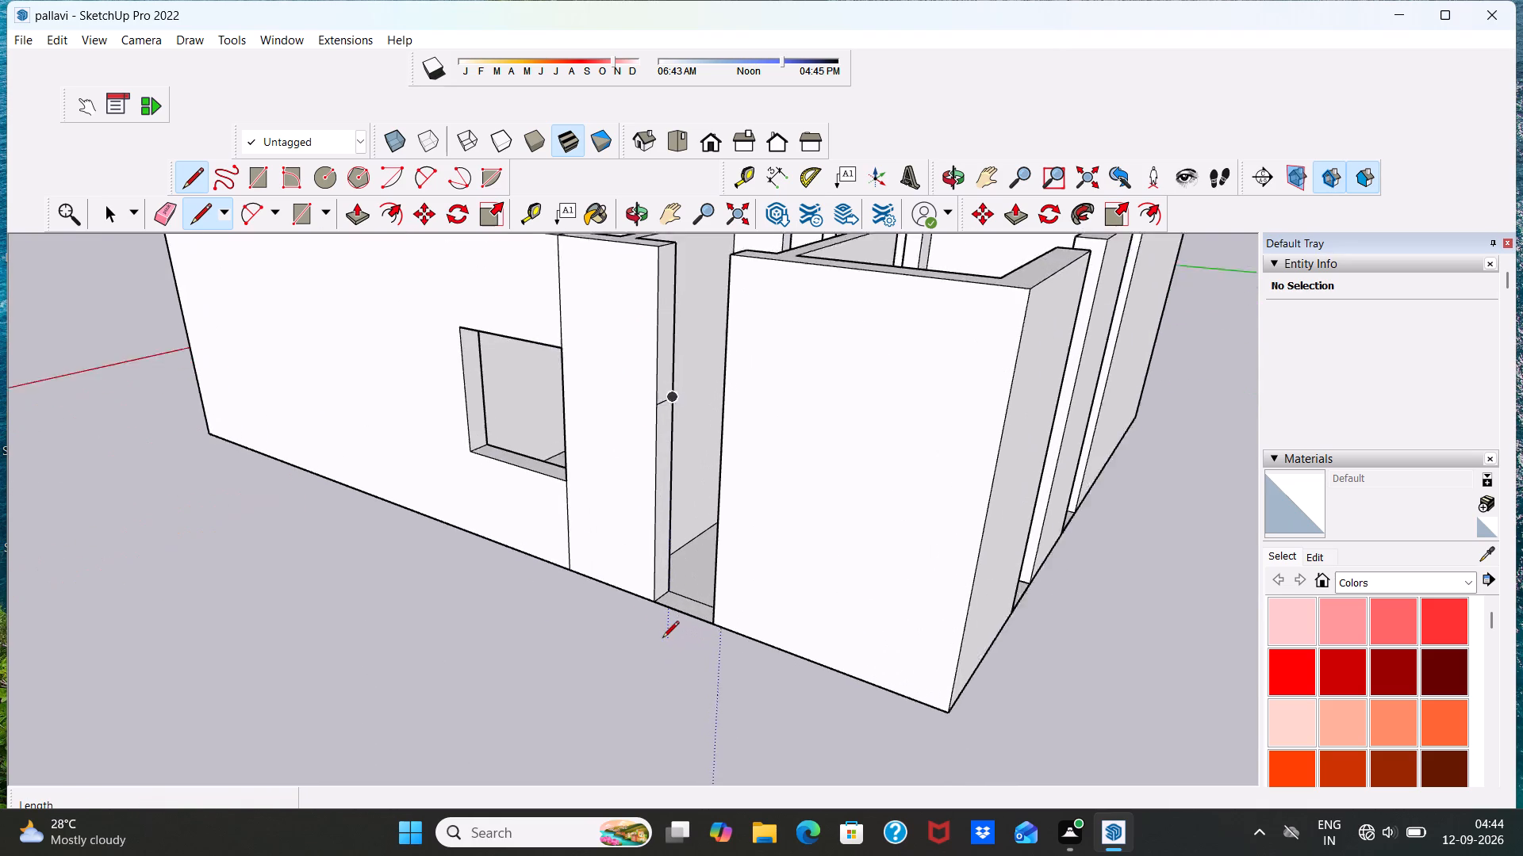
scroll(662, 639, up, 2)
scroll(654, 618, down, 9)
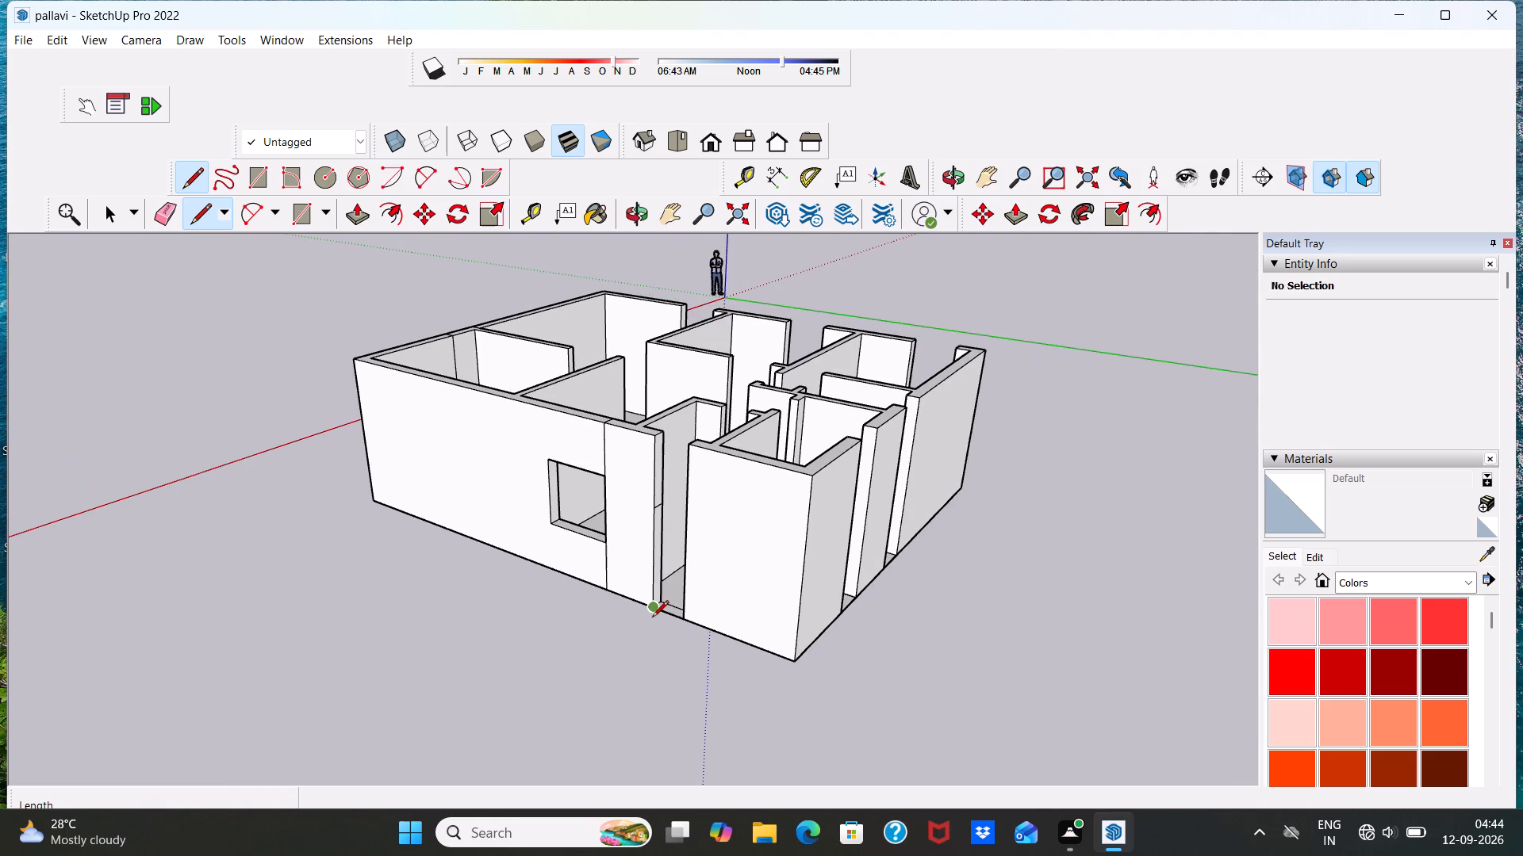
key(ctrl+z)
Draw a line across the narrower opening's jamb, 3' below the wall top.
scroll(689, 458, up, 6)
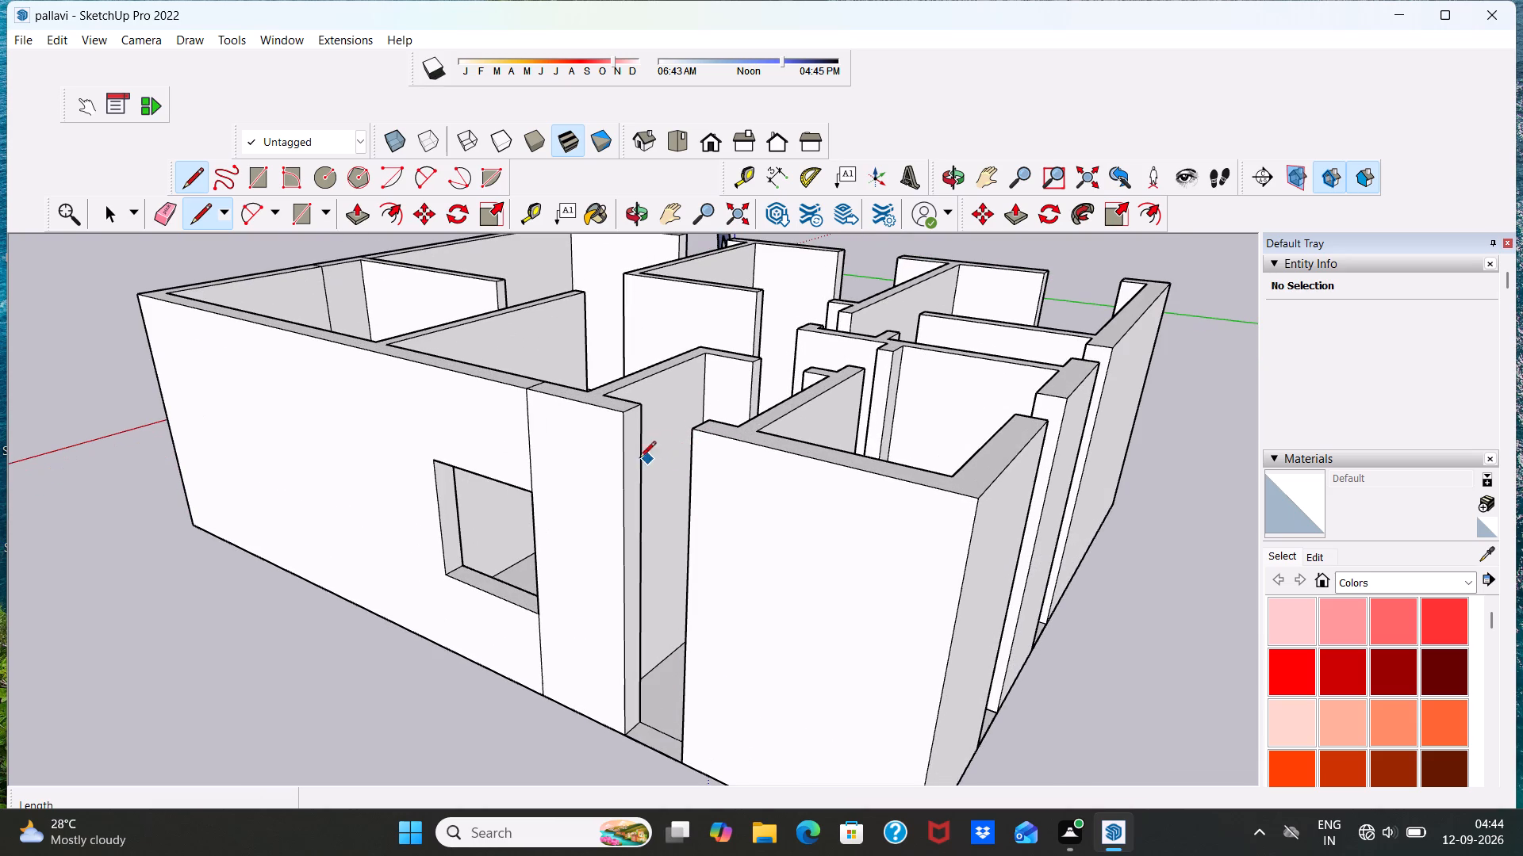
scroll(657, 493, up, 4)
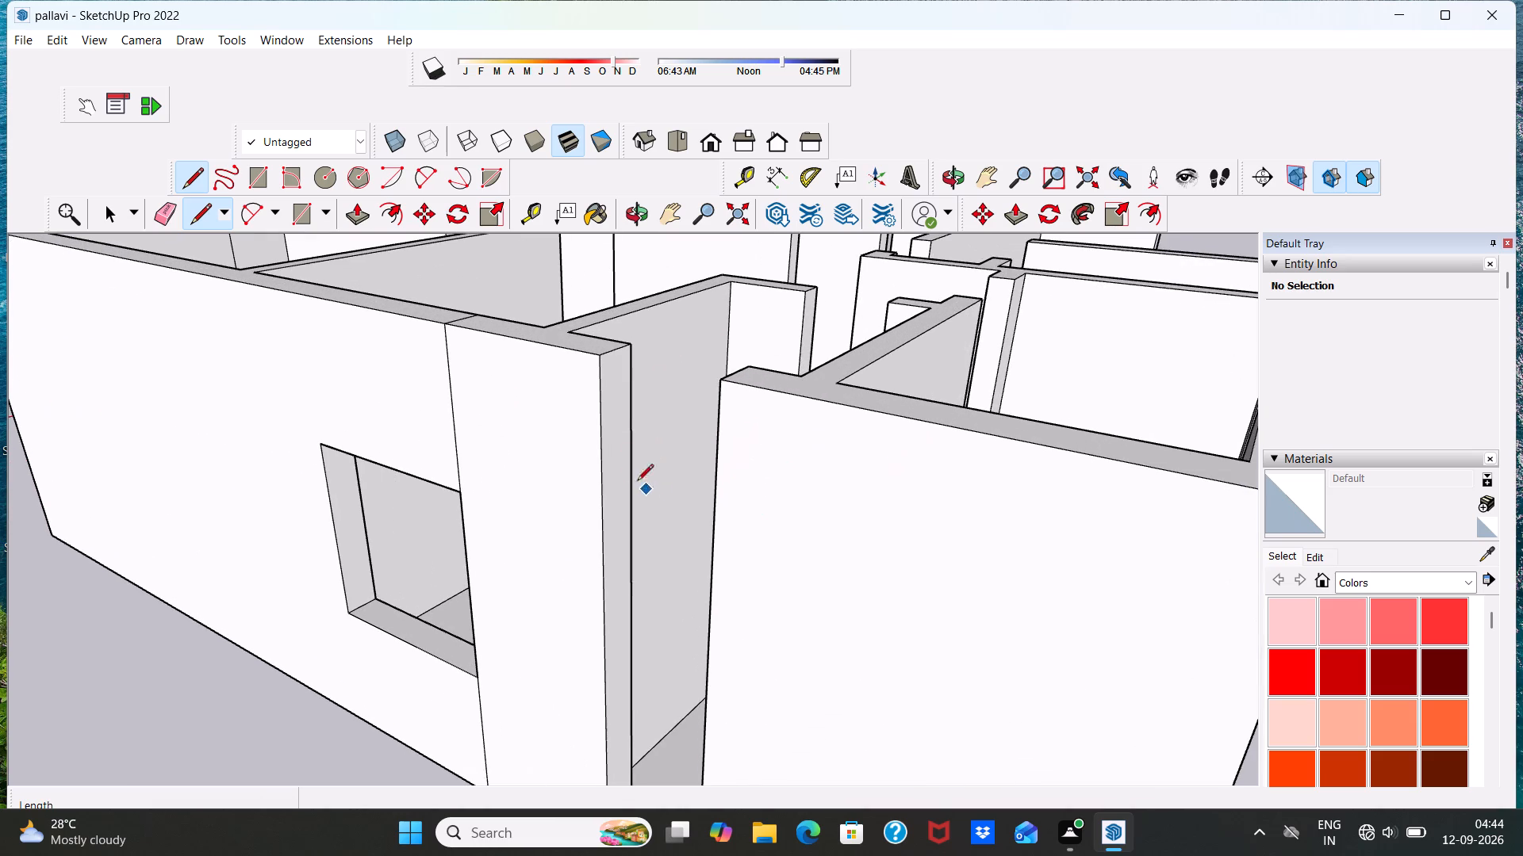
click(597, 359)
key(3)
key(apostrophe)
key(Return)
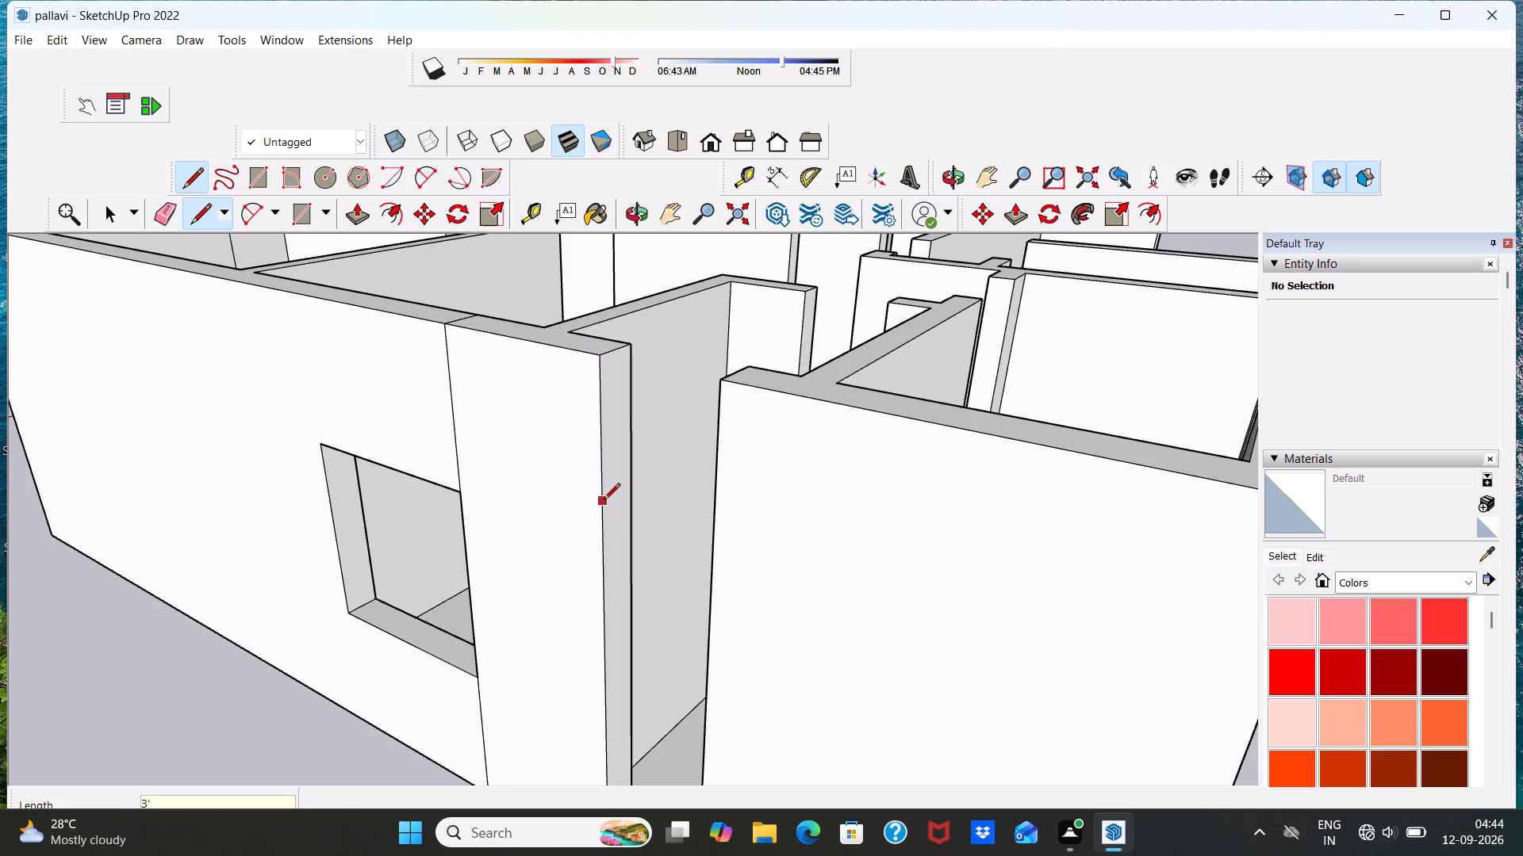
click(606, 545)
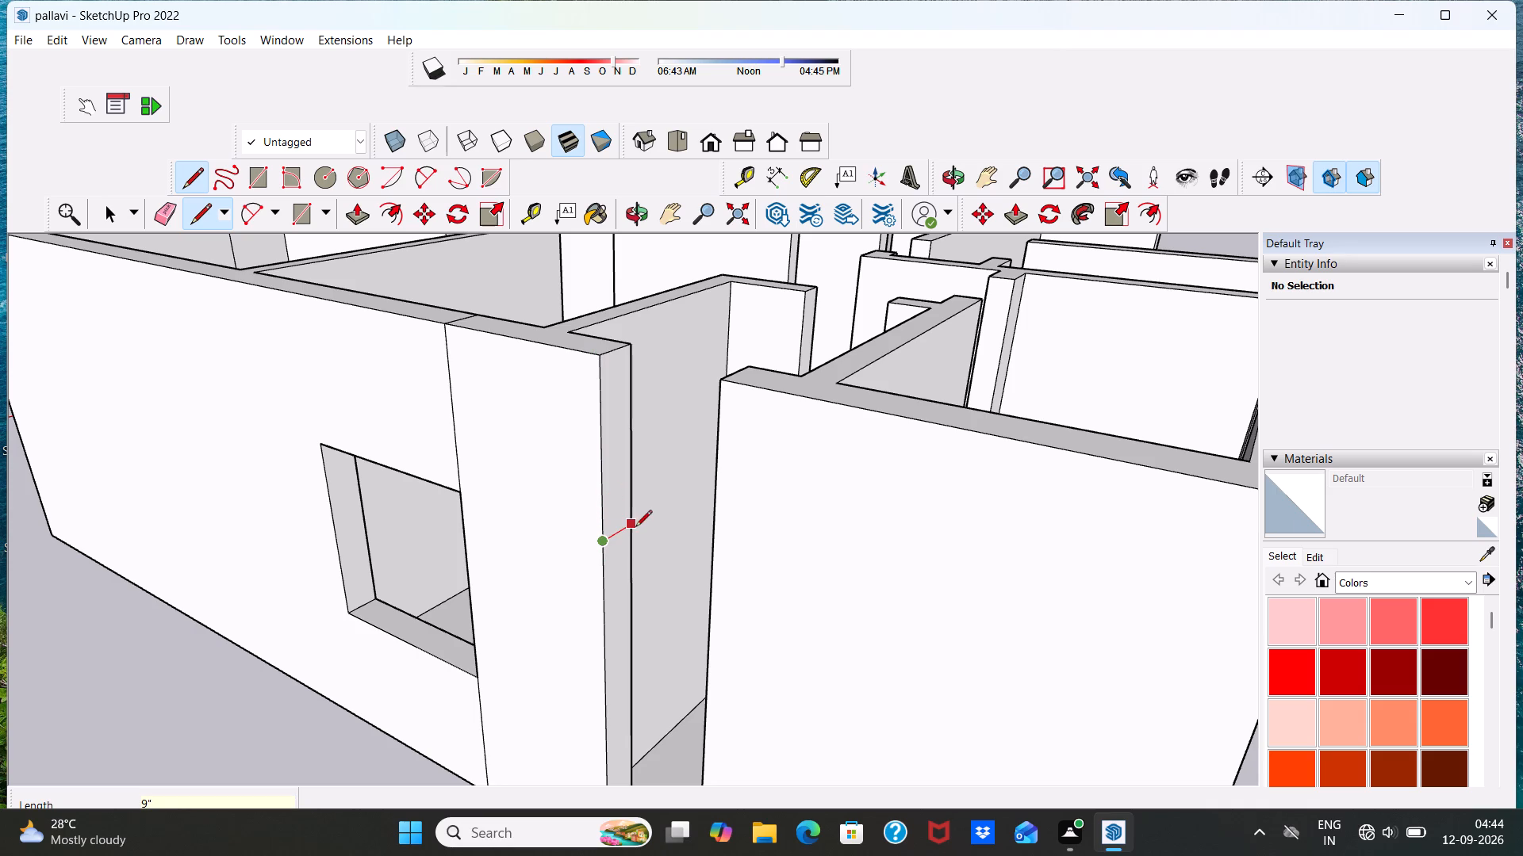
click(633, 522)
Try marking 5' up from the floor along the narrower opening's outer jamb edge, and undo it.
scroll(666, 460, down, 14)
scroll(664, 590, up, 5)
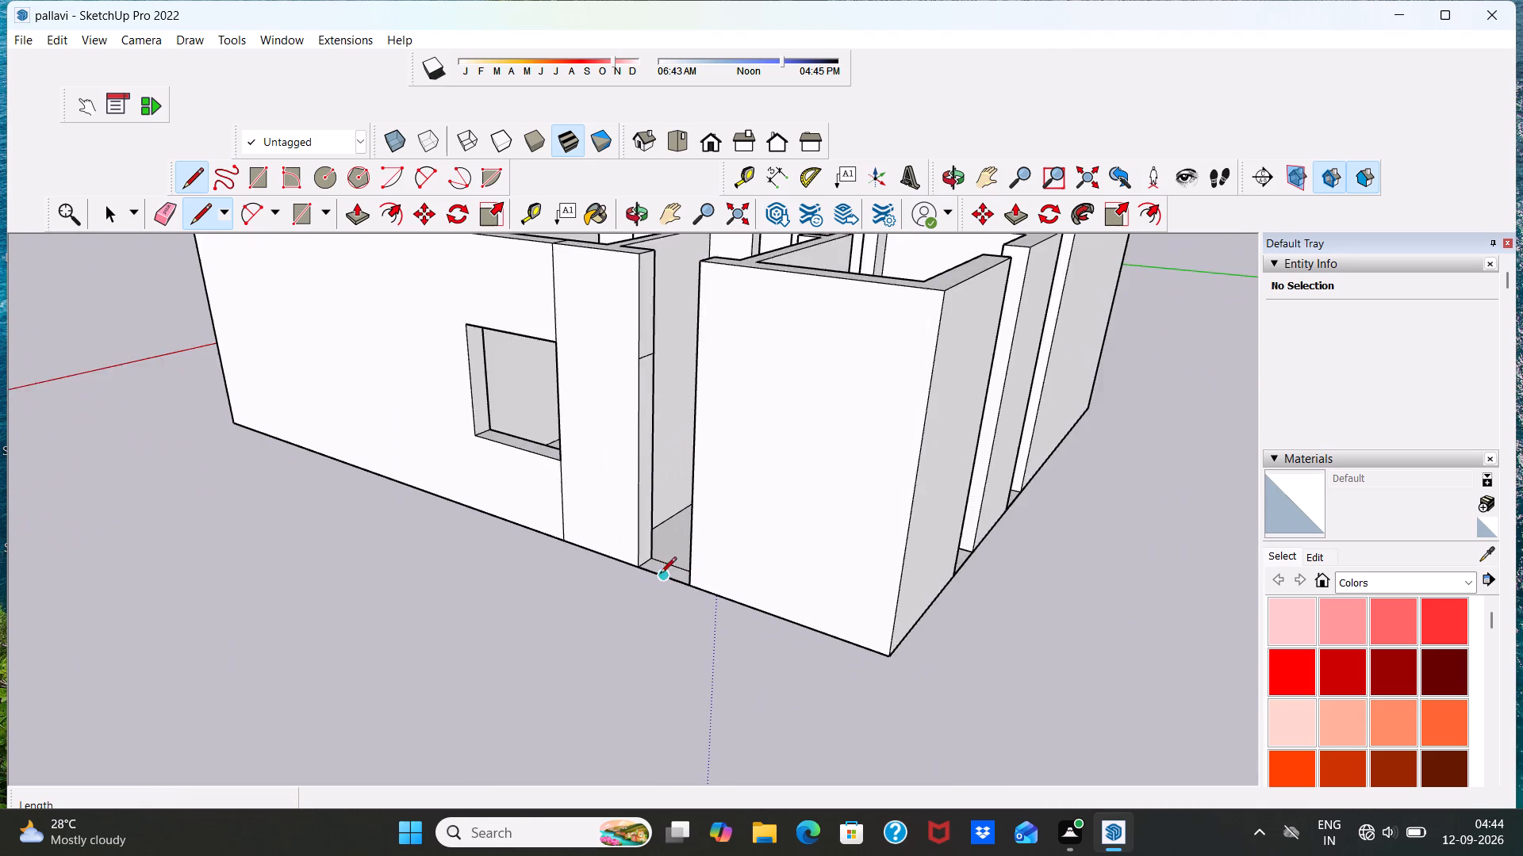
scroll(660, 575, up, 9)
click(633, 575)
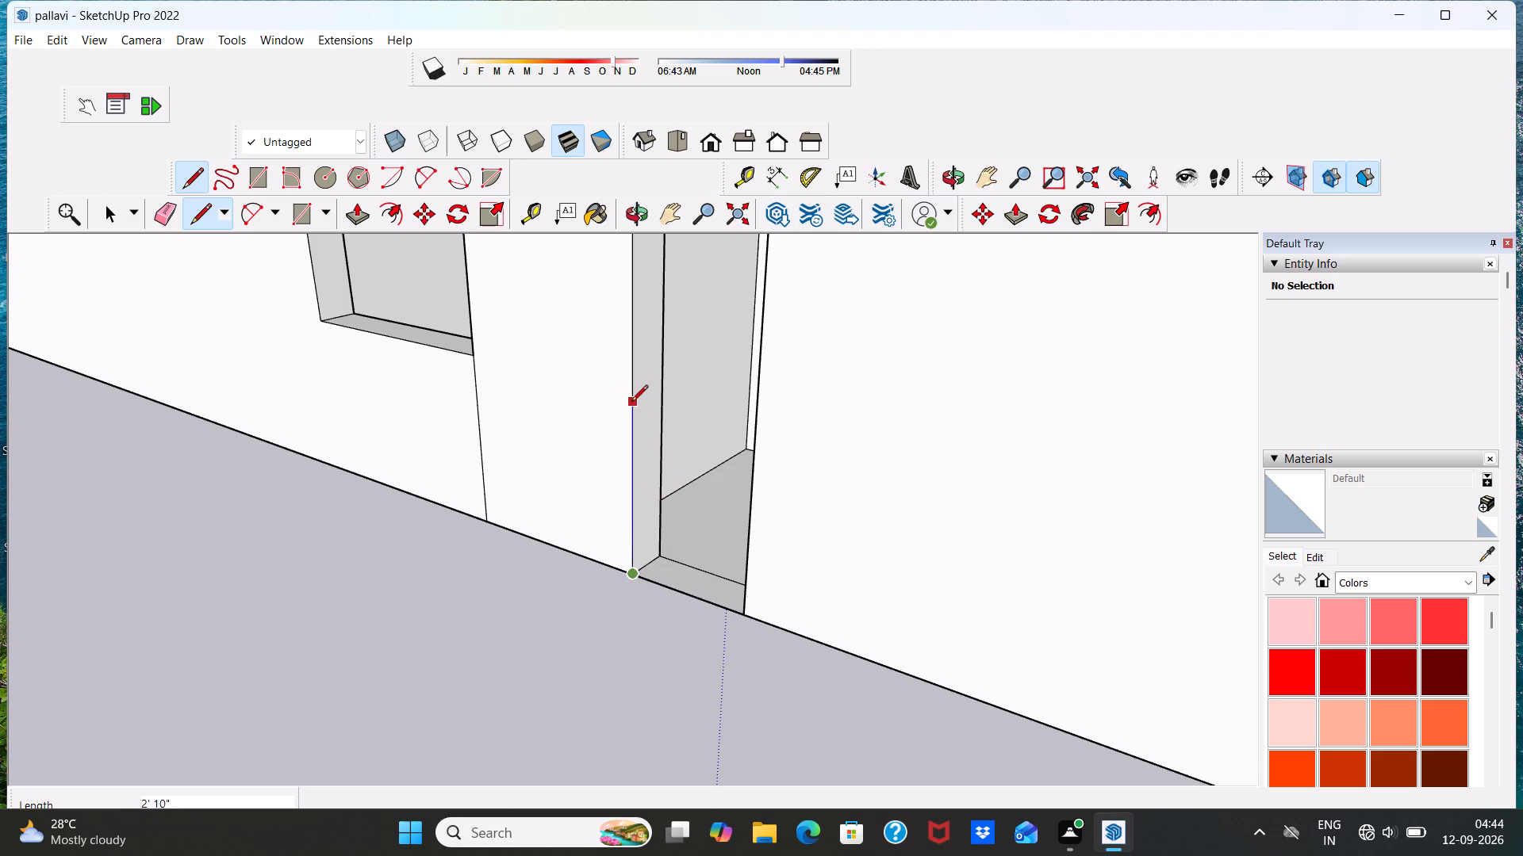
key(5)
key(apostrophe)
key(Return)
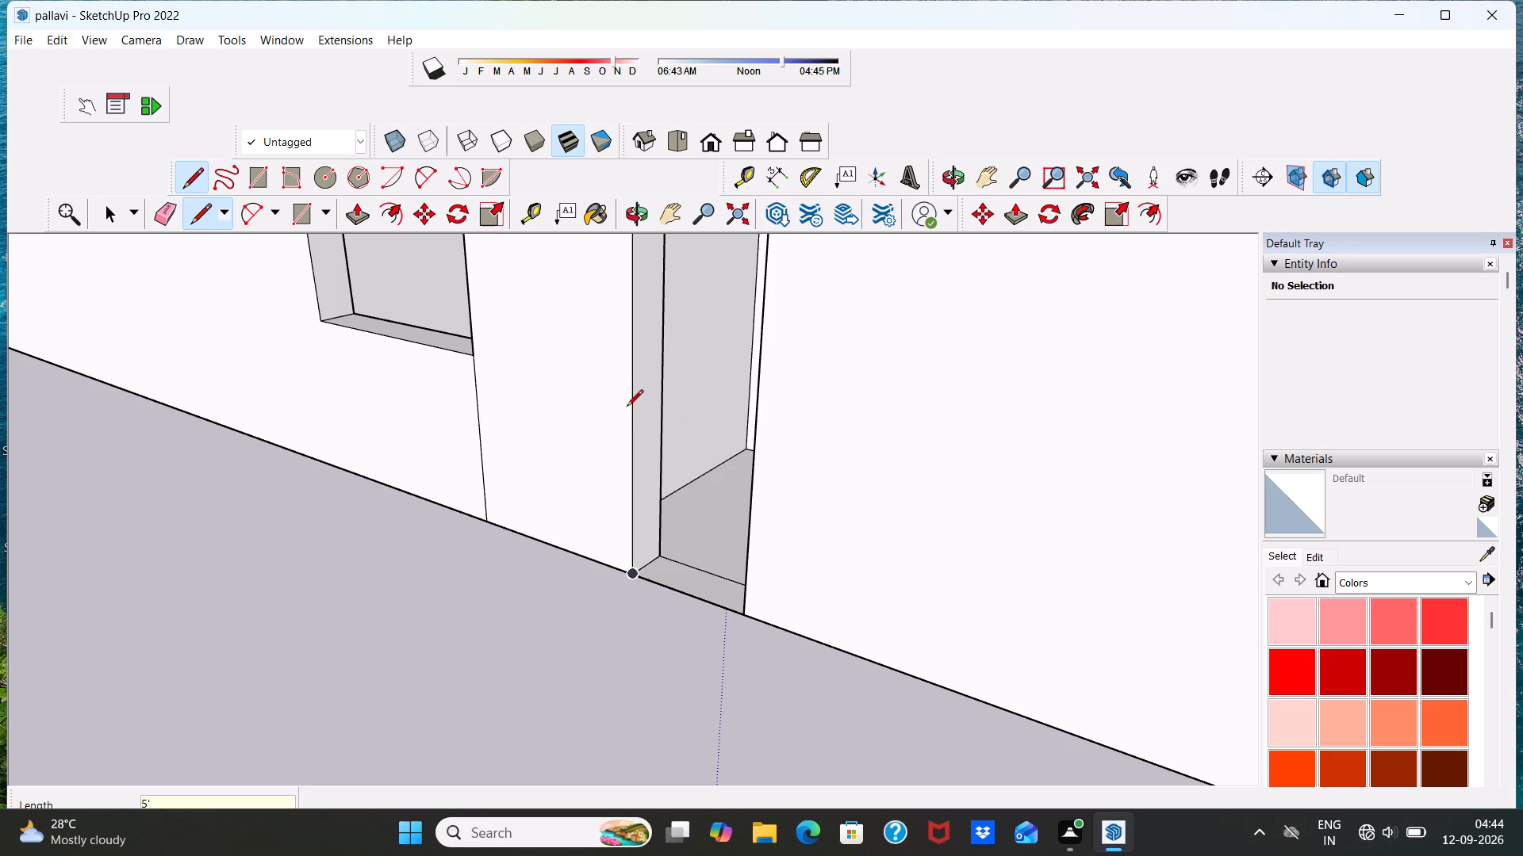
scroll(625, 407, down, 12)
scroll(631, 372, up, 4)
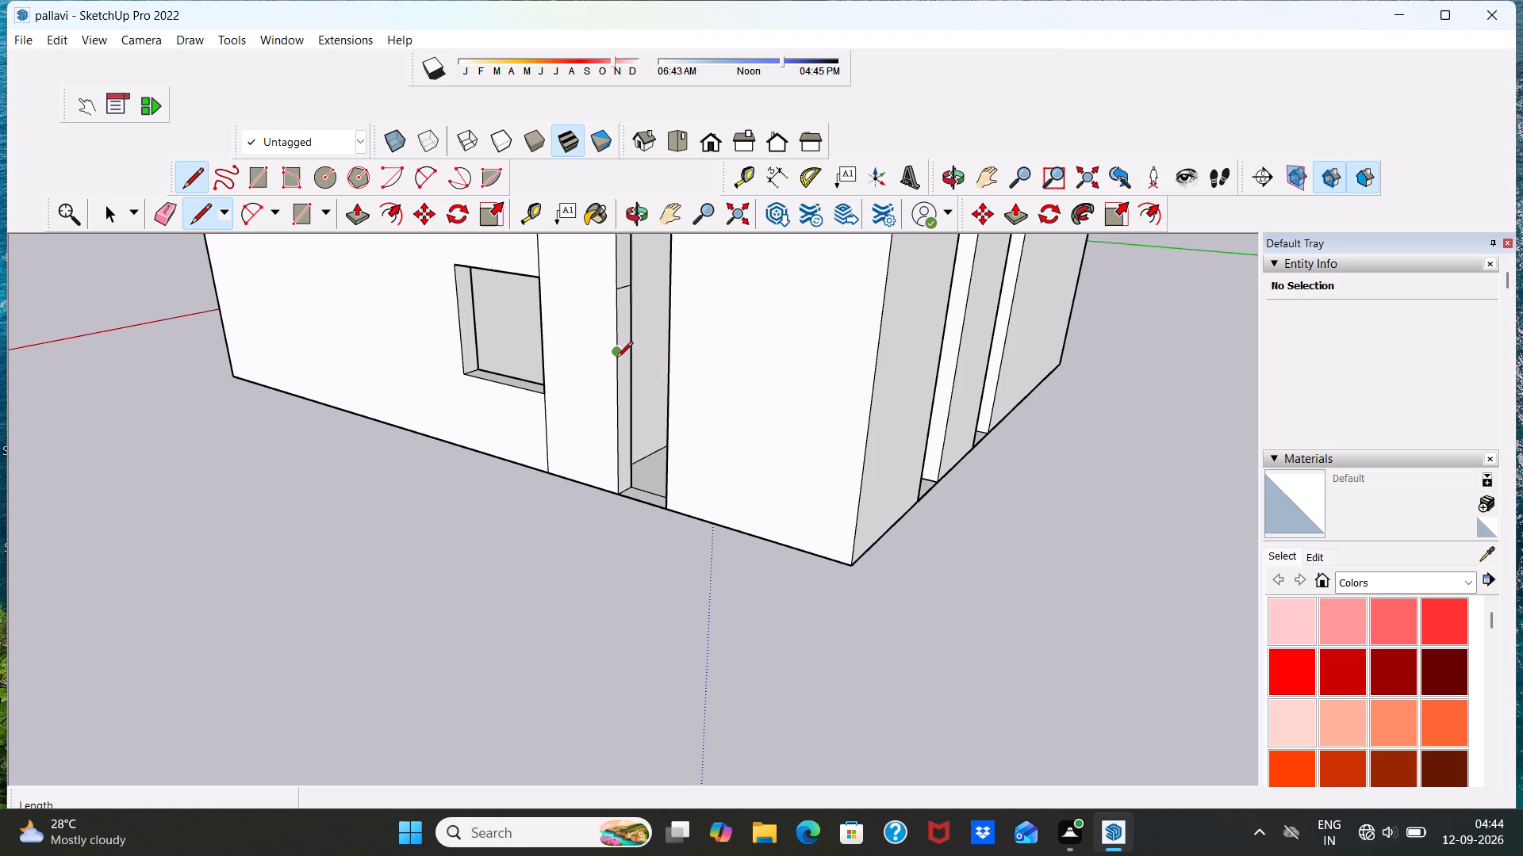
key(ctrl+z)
Mark 4' above the floor on the narrower opening's outer jamb edge and draw a line across the jamb there.
text(4')
key(Return)
scroll(618, 382, down, 5)
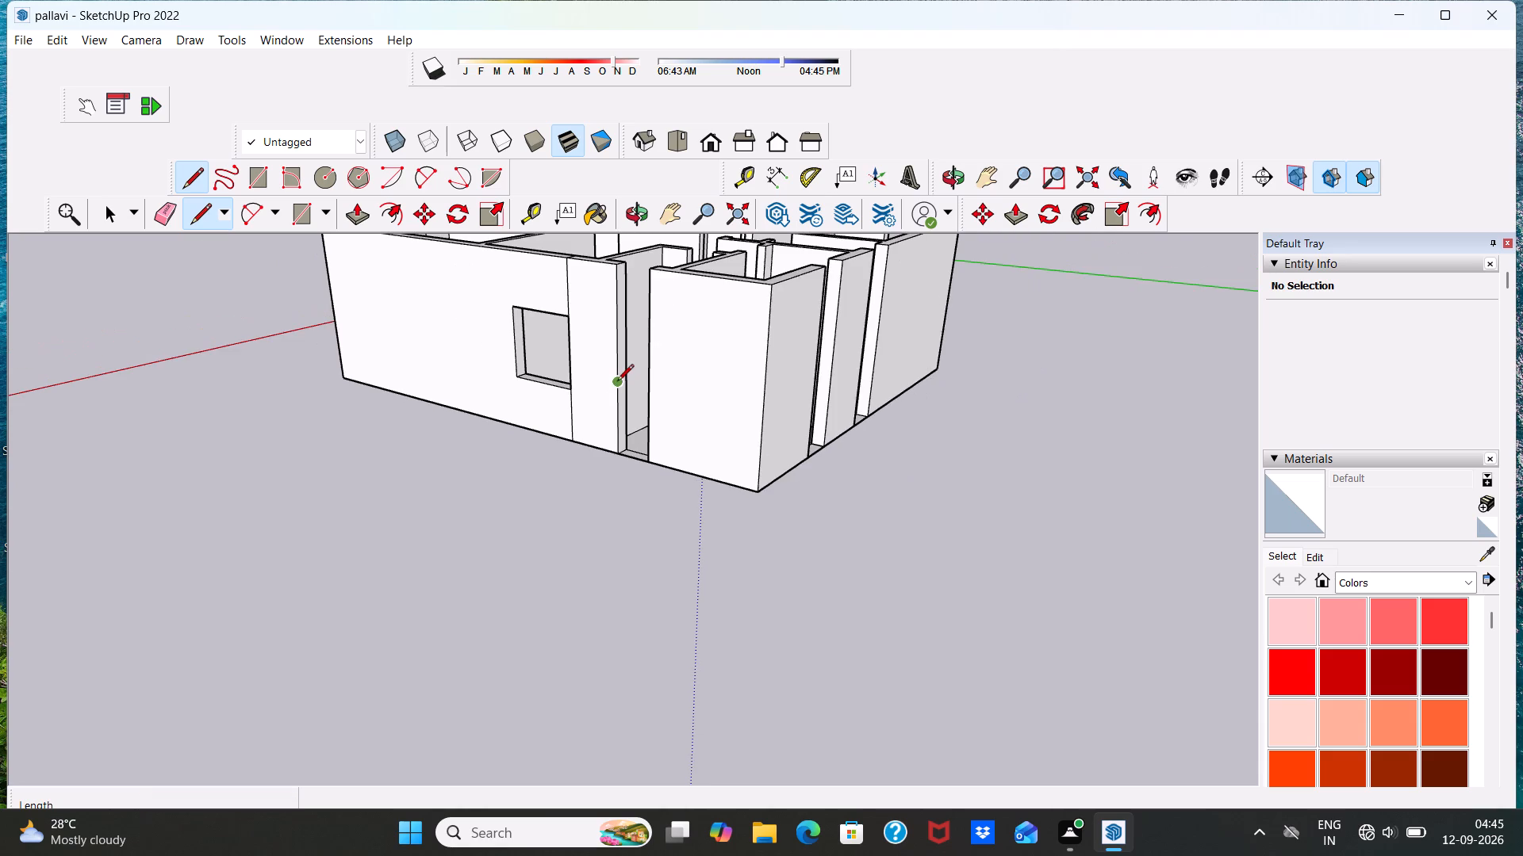
scroll(617, 382, up, 5)
click(617, 382)
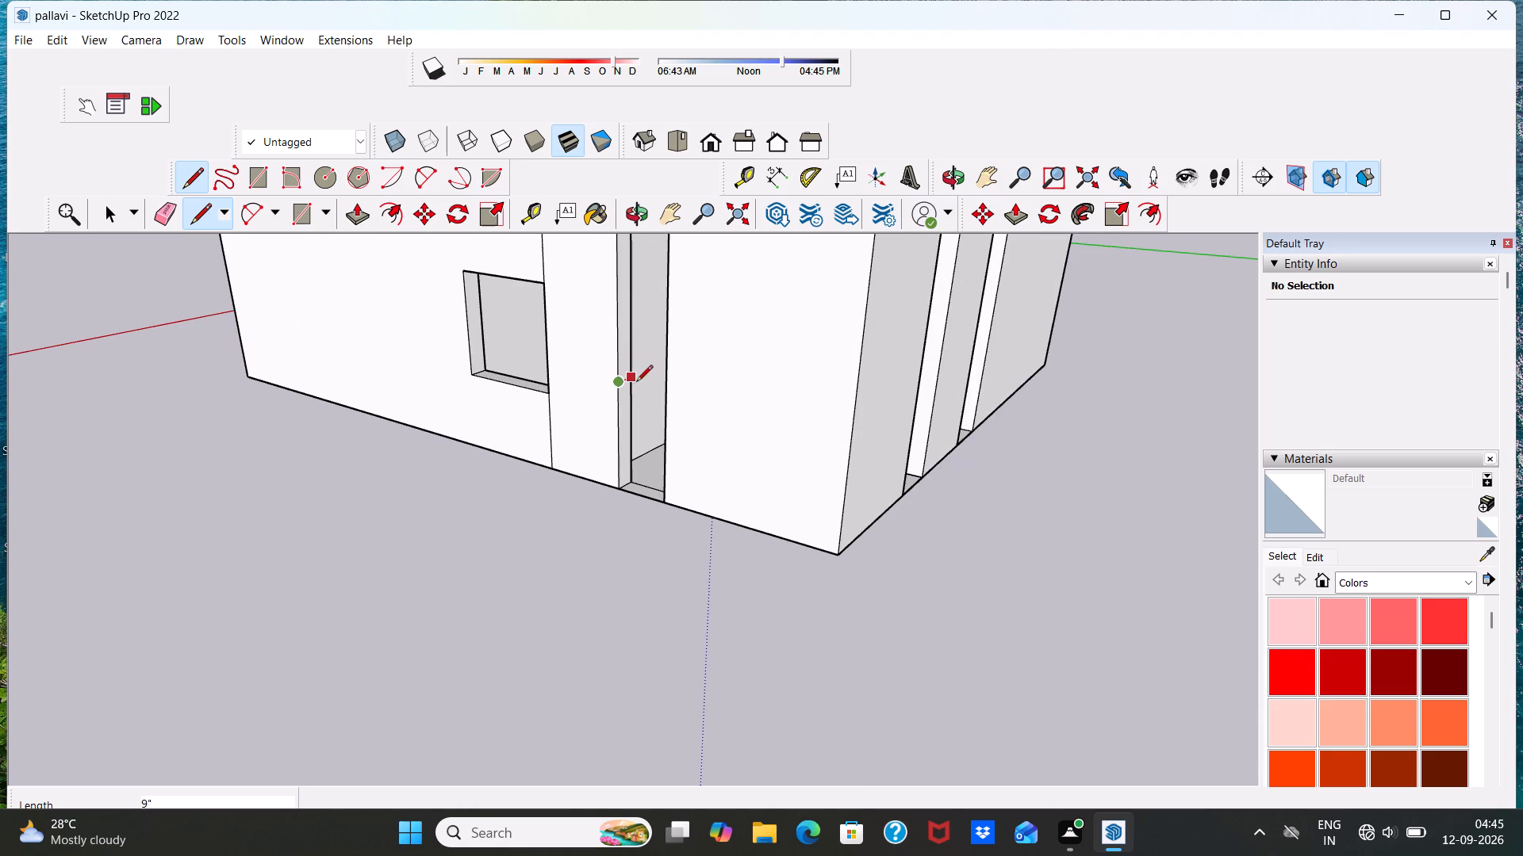
click(636, 377)
scroll(636, 378, down, 7)
scroll(649, 334, up, 13)
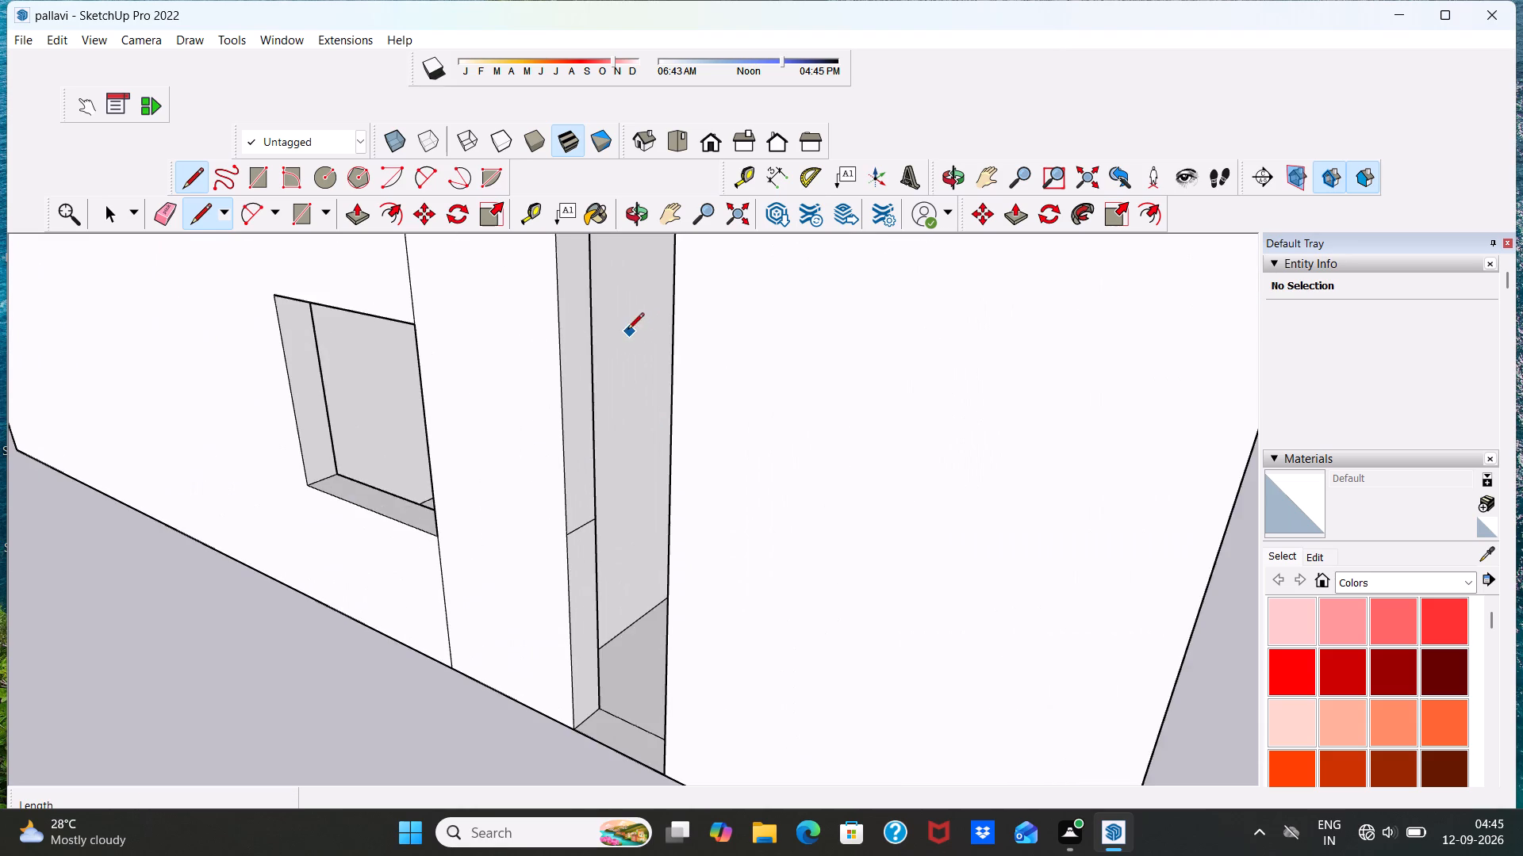
scroll(626, 331, down, 9)
scroll(620, 316, up, 17)
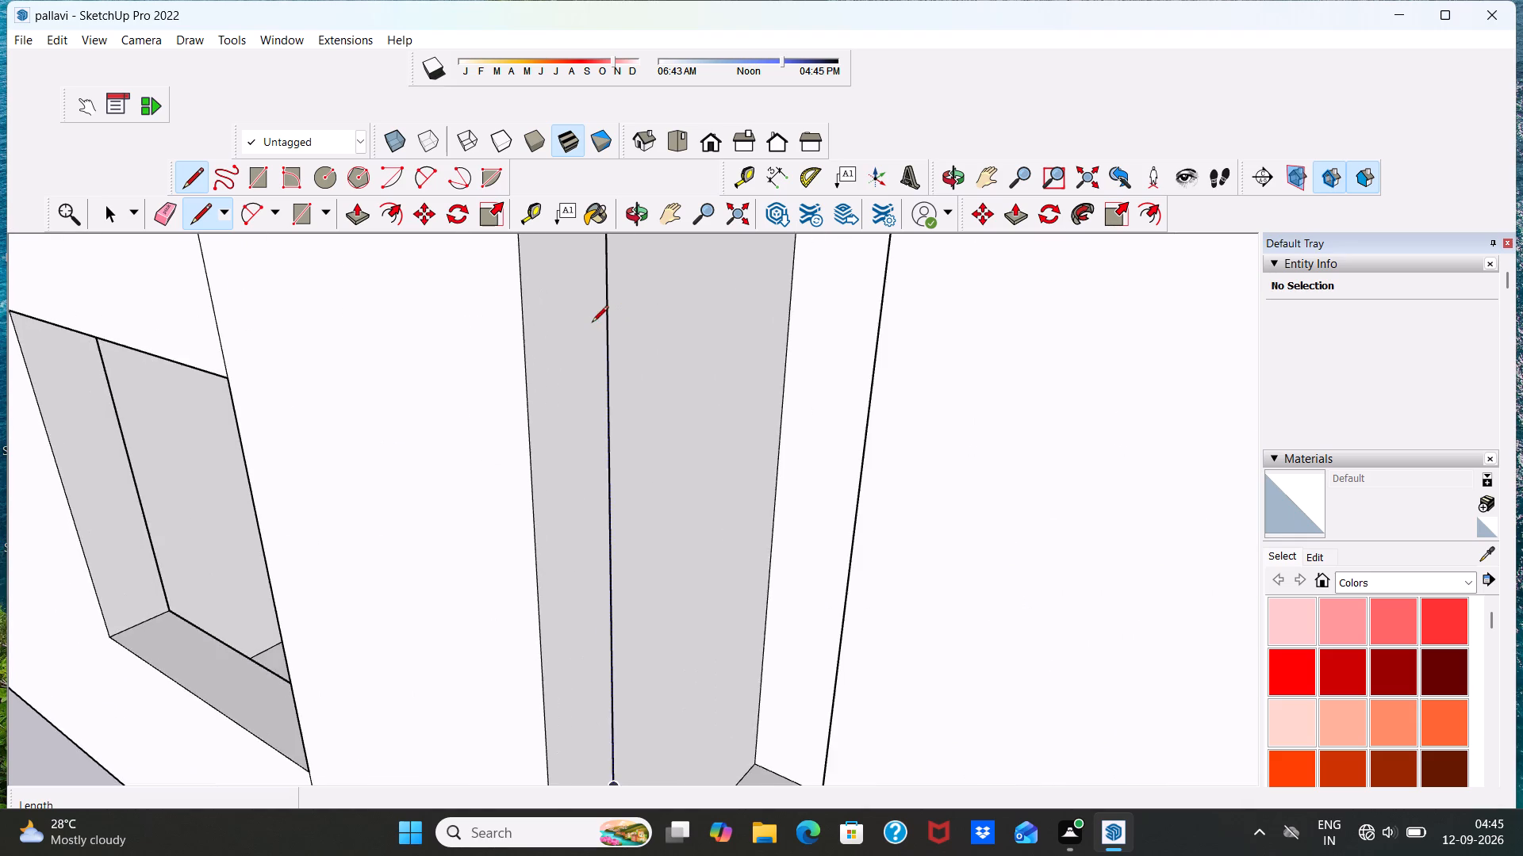
scroll(592, 325, down, 18)
scroll(592, 307, up, 8)
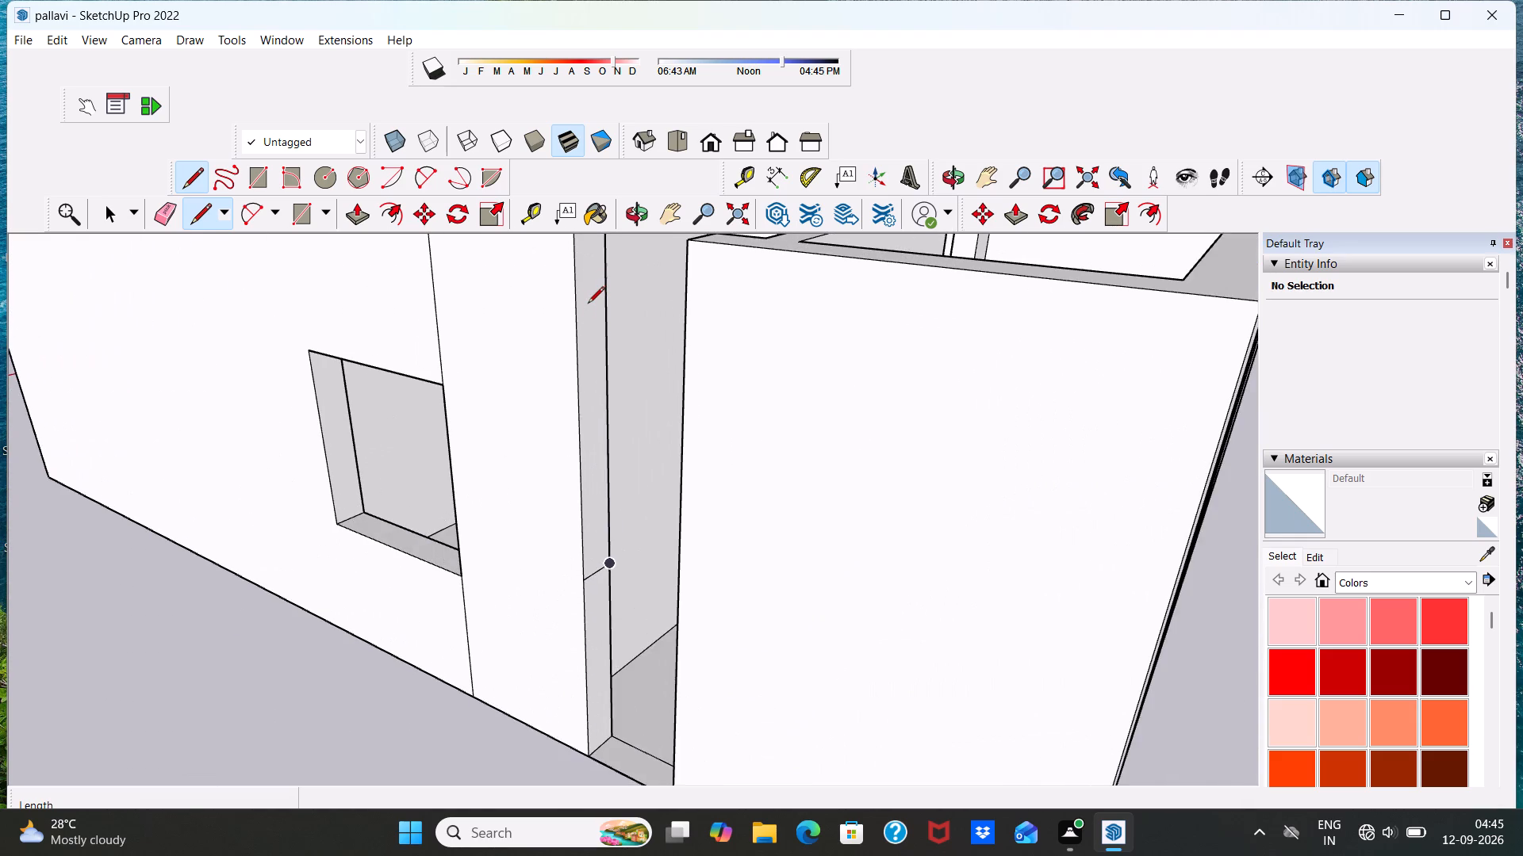
key(space)
Draw a line across the same jamb of the narrower opening, 3' below the wall top.
scroll(587, 311, down, 12)
scroll(597, 288, up, 3)
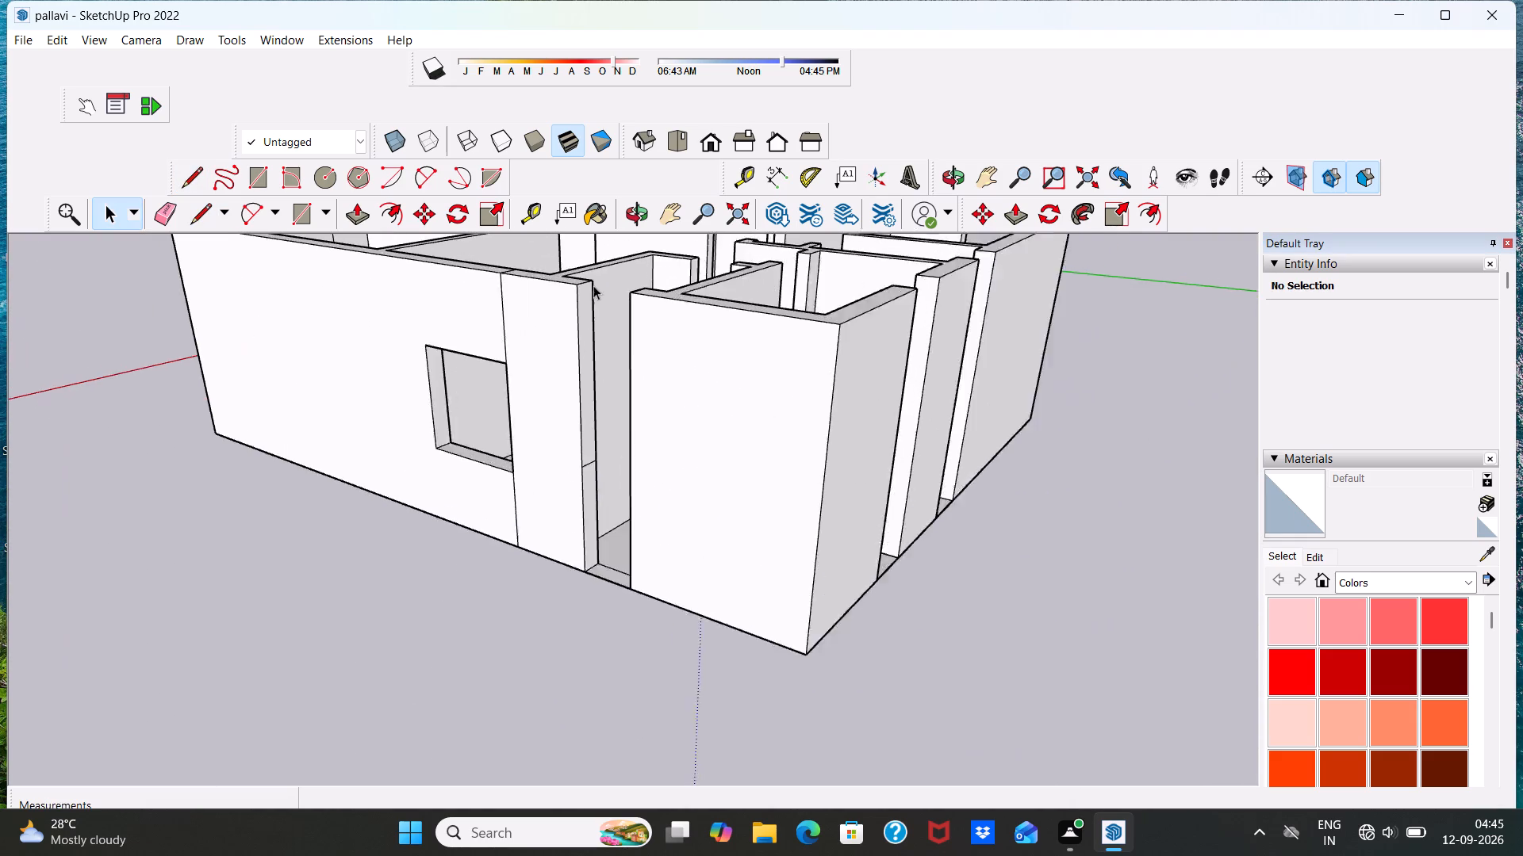
scroll(593, 285, up, 4)
scroll(590, 562, up, 6)
scroll(593, 536, down, 7)
scroll(585, 273, up, 5)
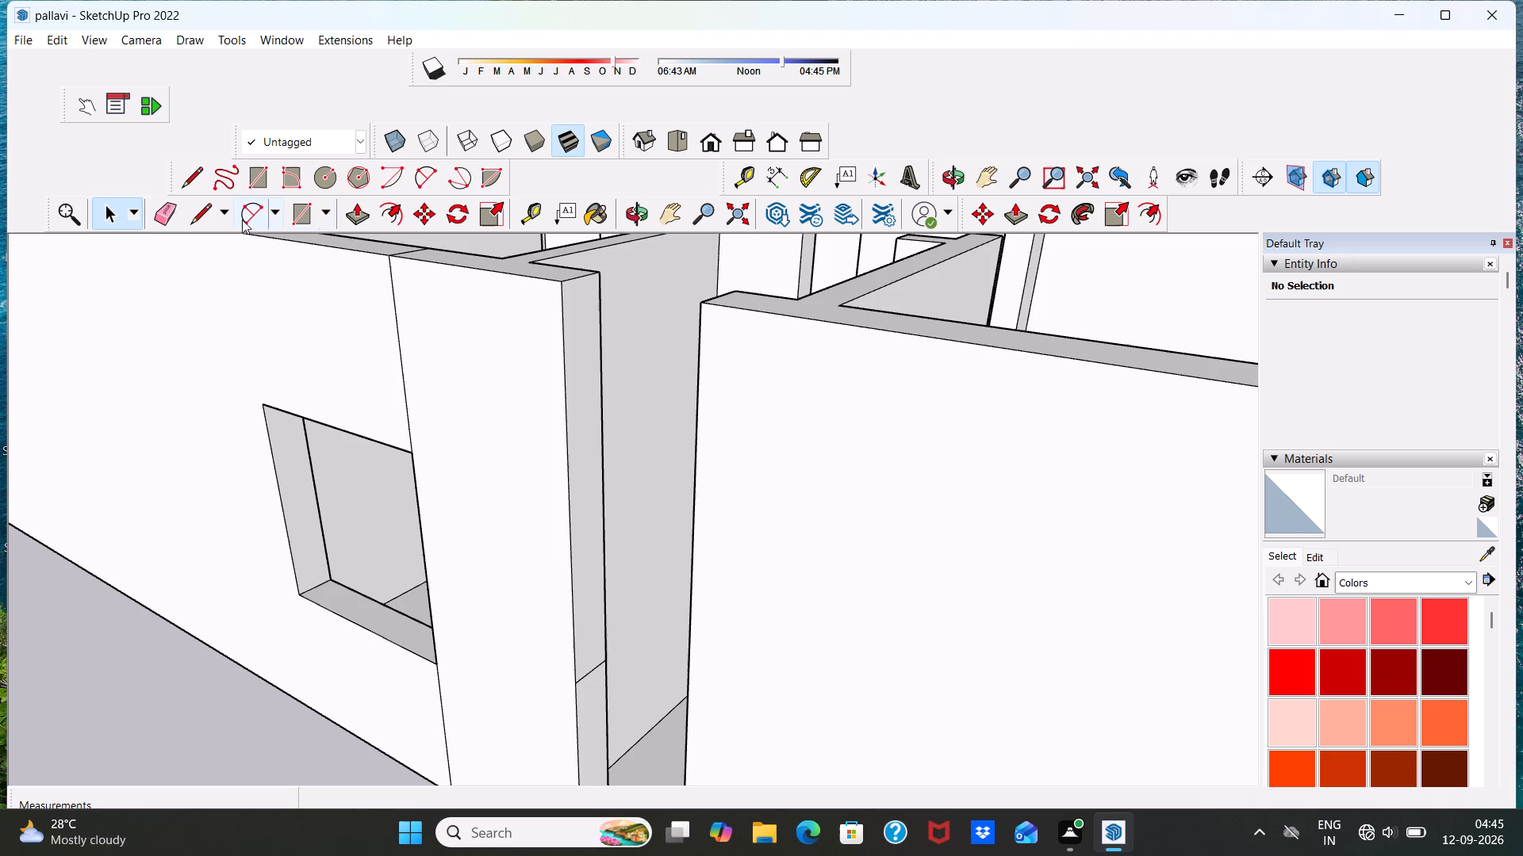
click(202, 213)
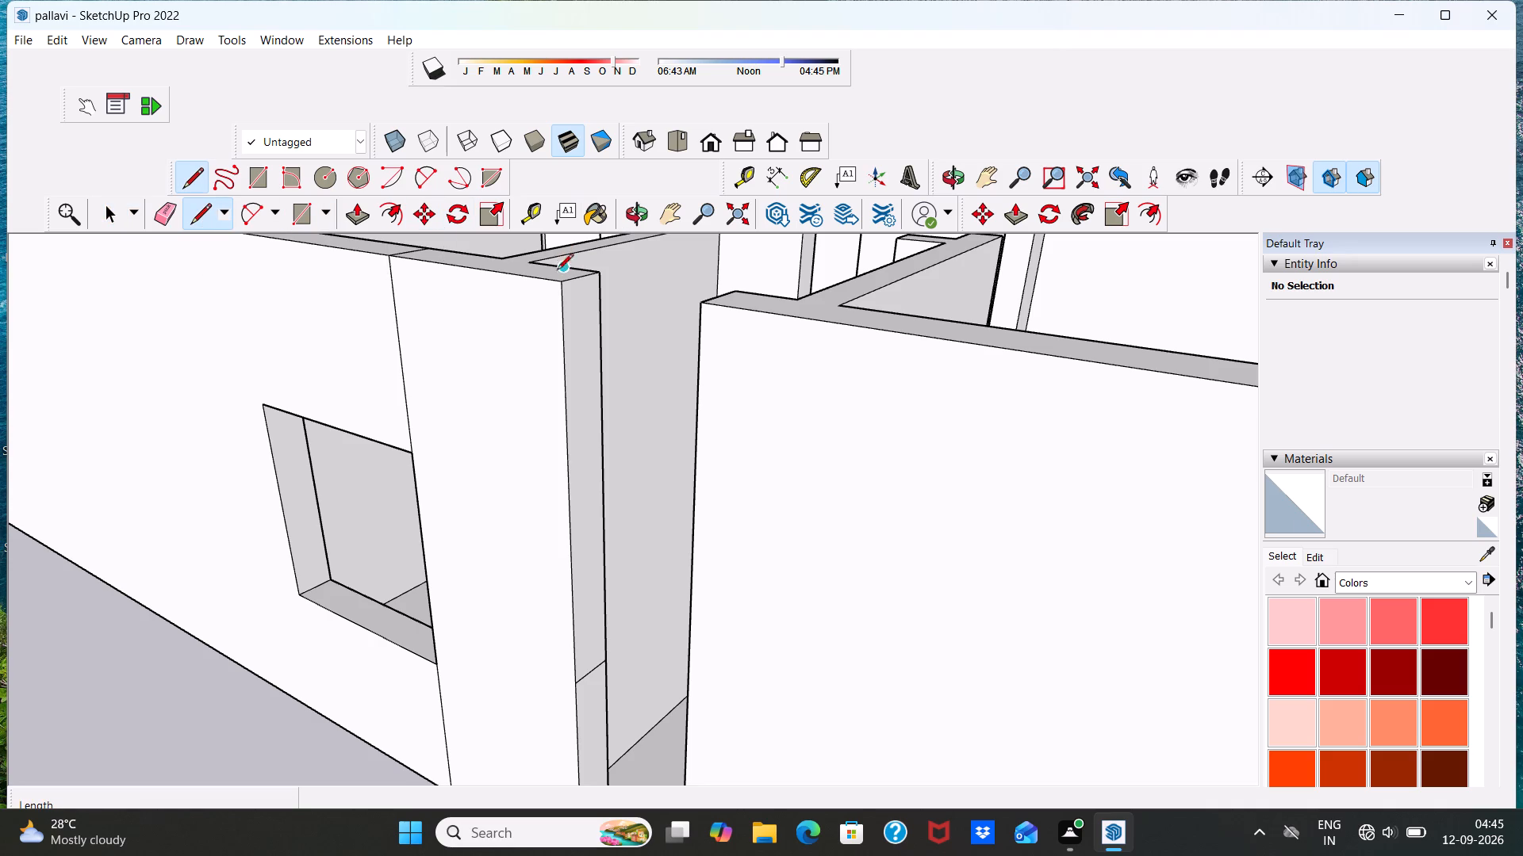
click(559, 284)
key(3)
key(apostrophe)
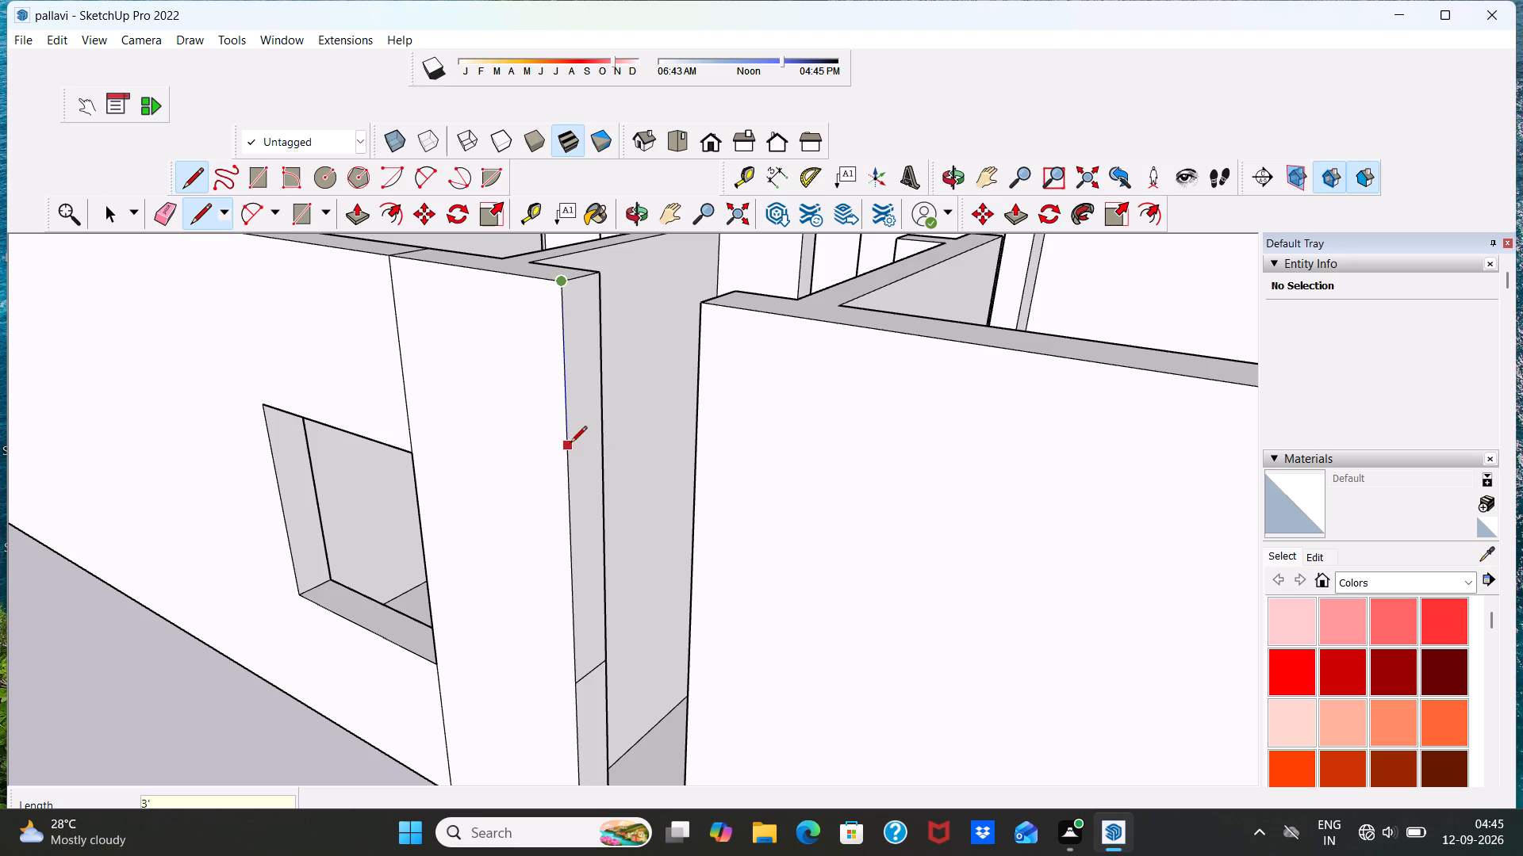
key(Return)
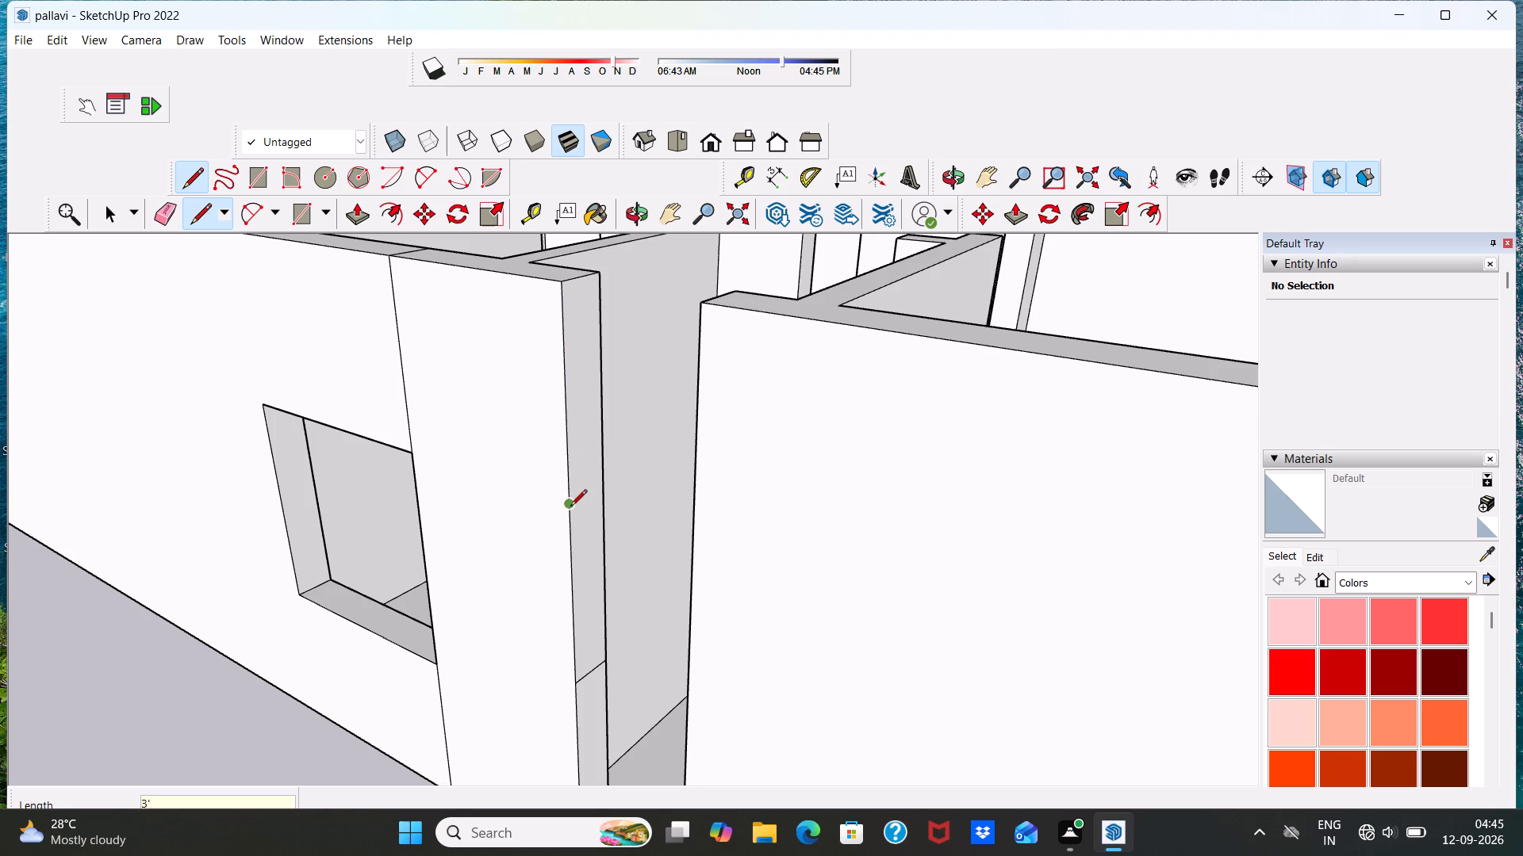
click(570, 507)
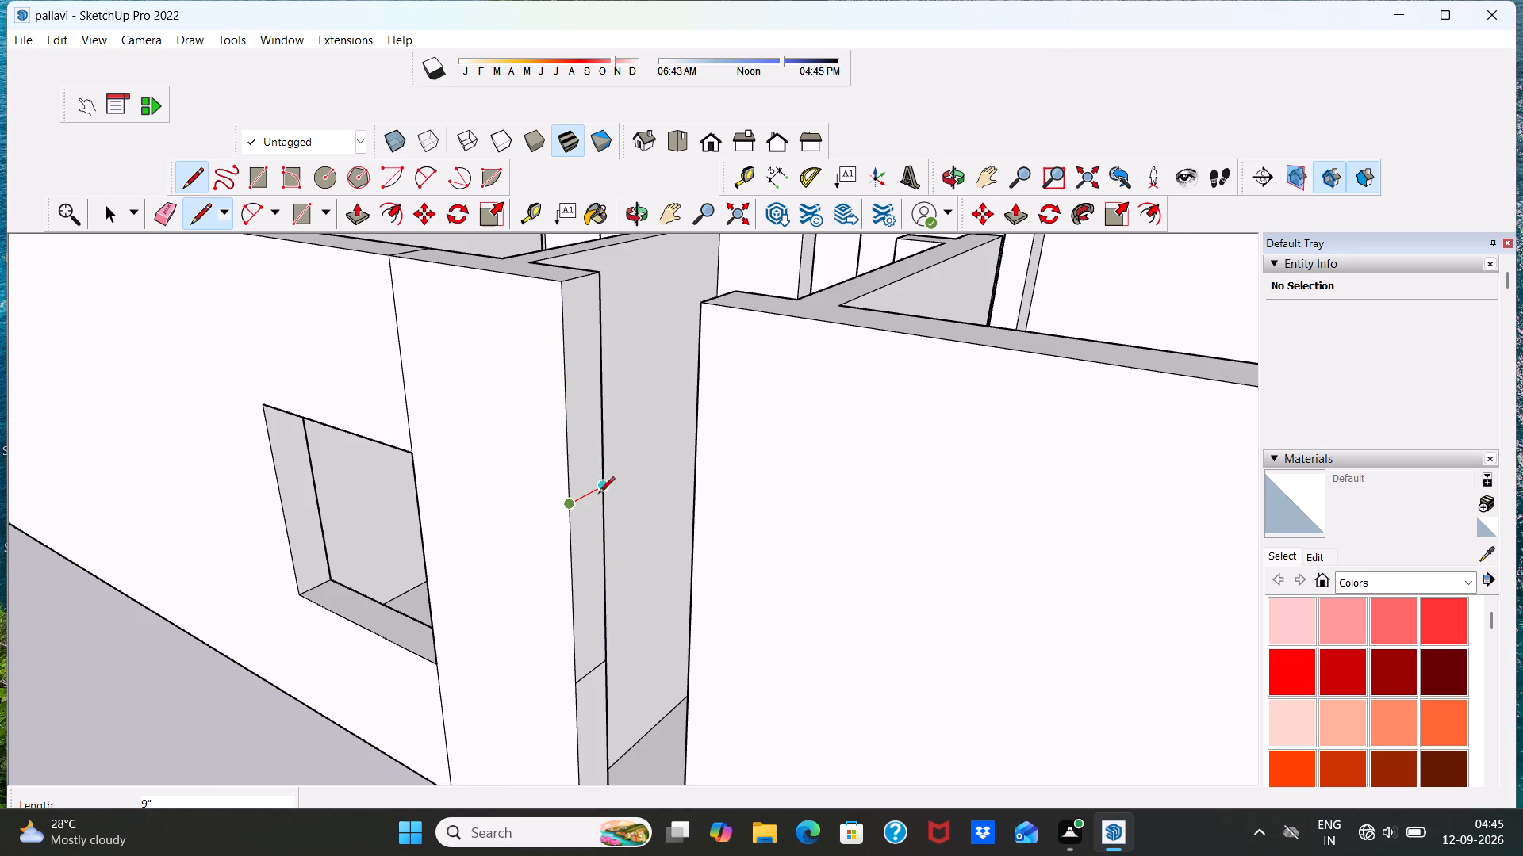
scroll(598, 494, up, 10)
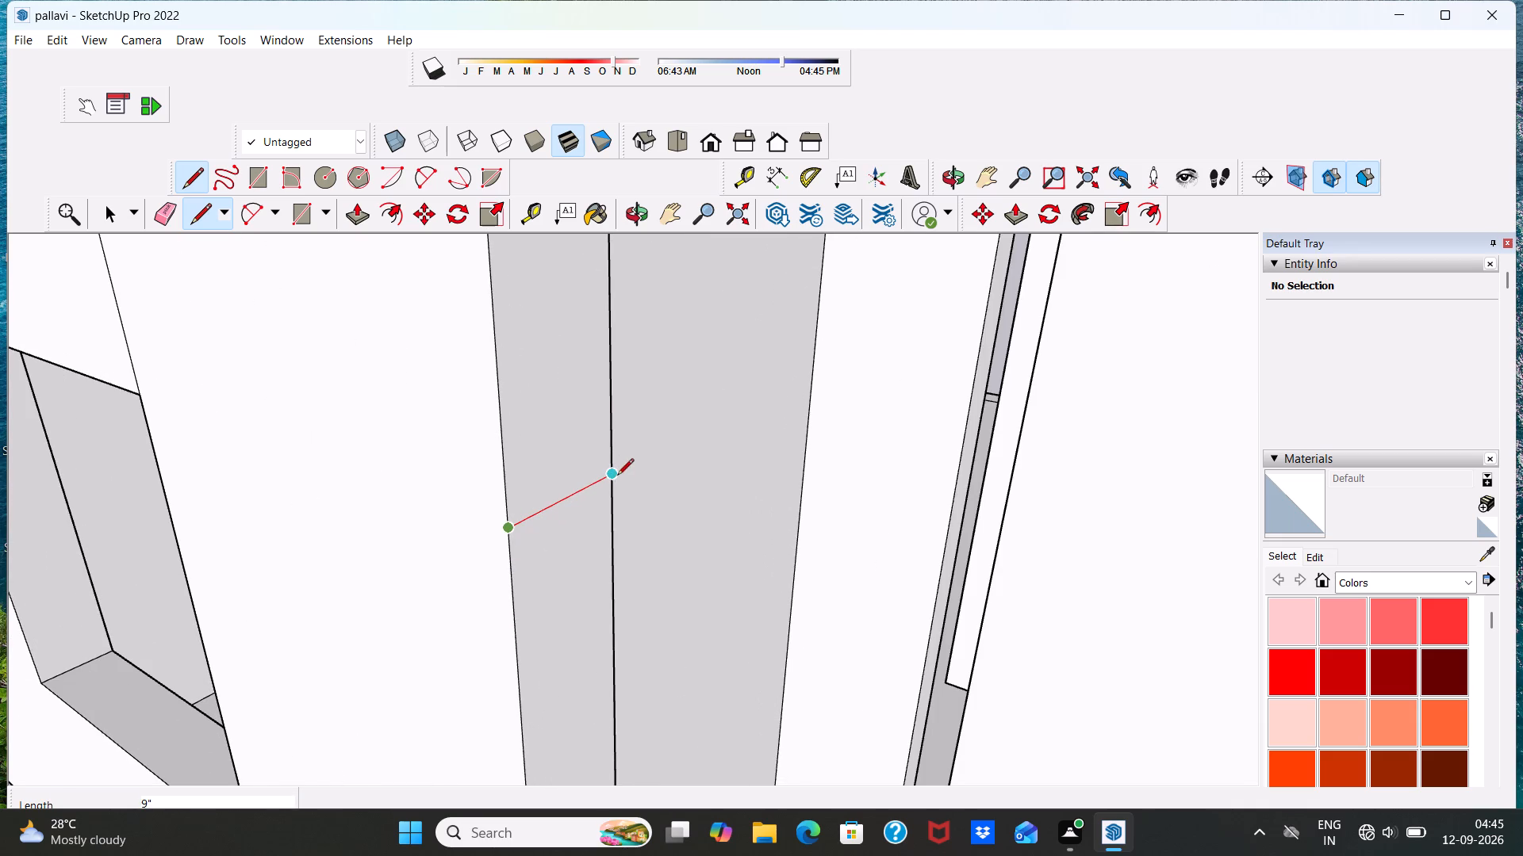
click(622, 476)
scroll(626, 465, down, 14)
key(space)
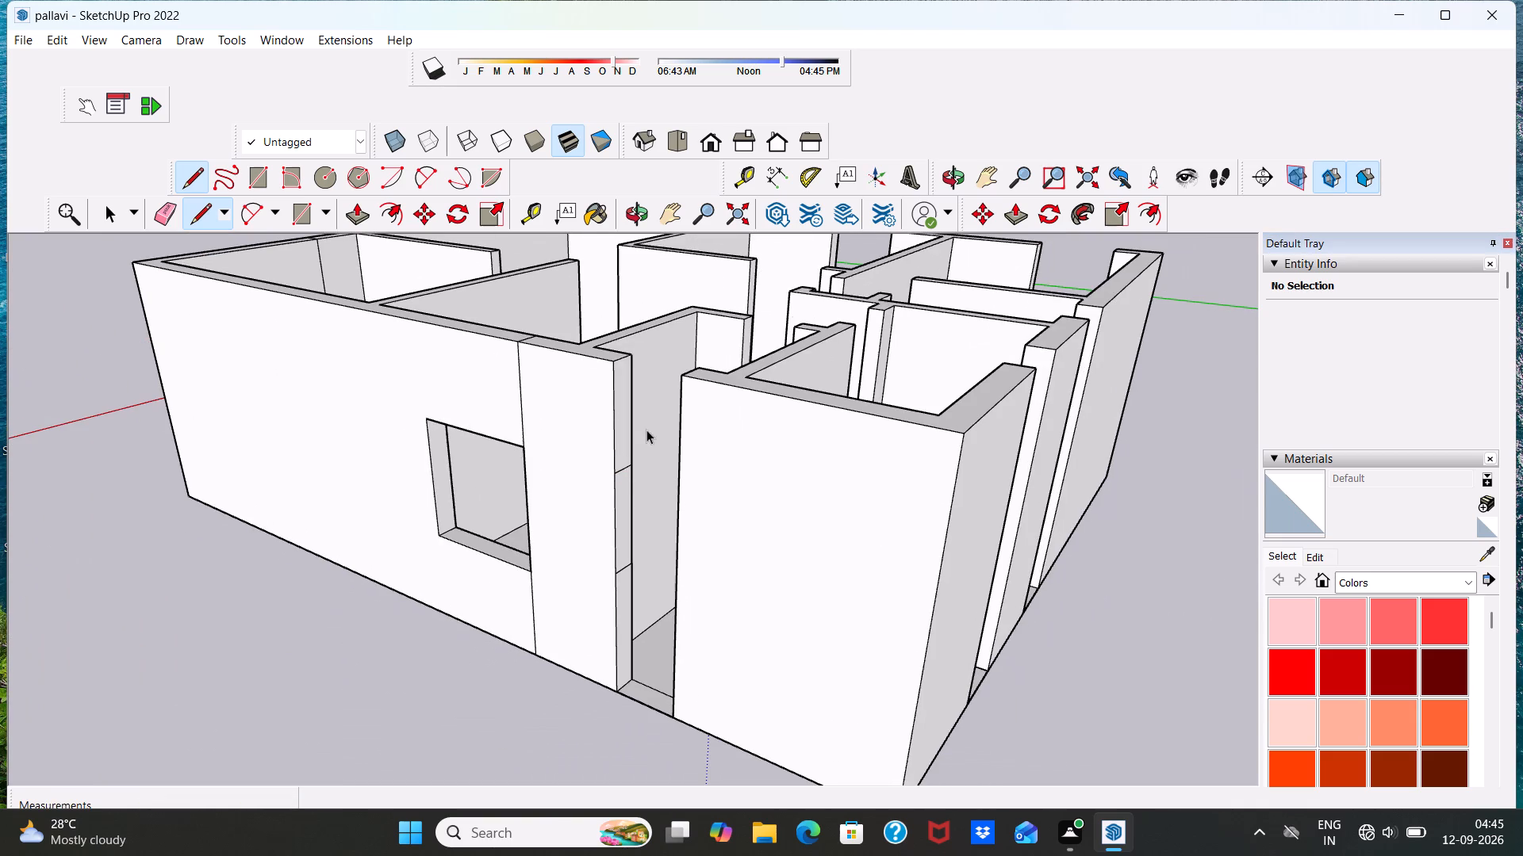
Push/Pull the jamb face above the upper line 2' across the narrower opening, closing the wall above the window.
click(359, 216)
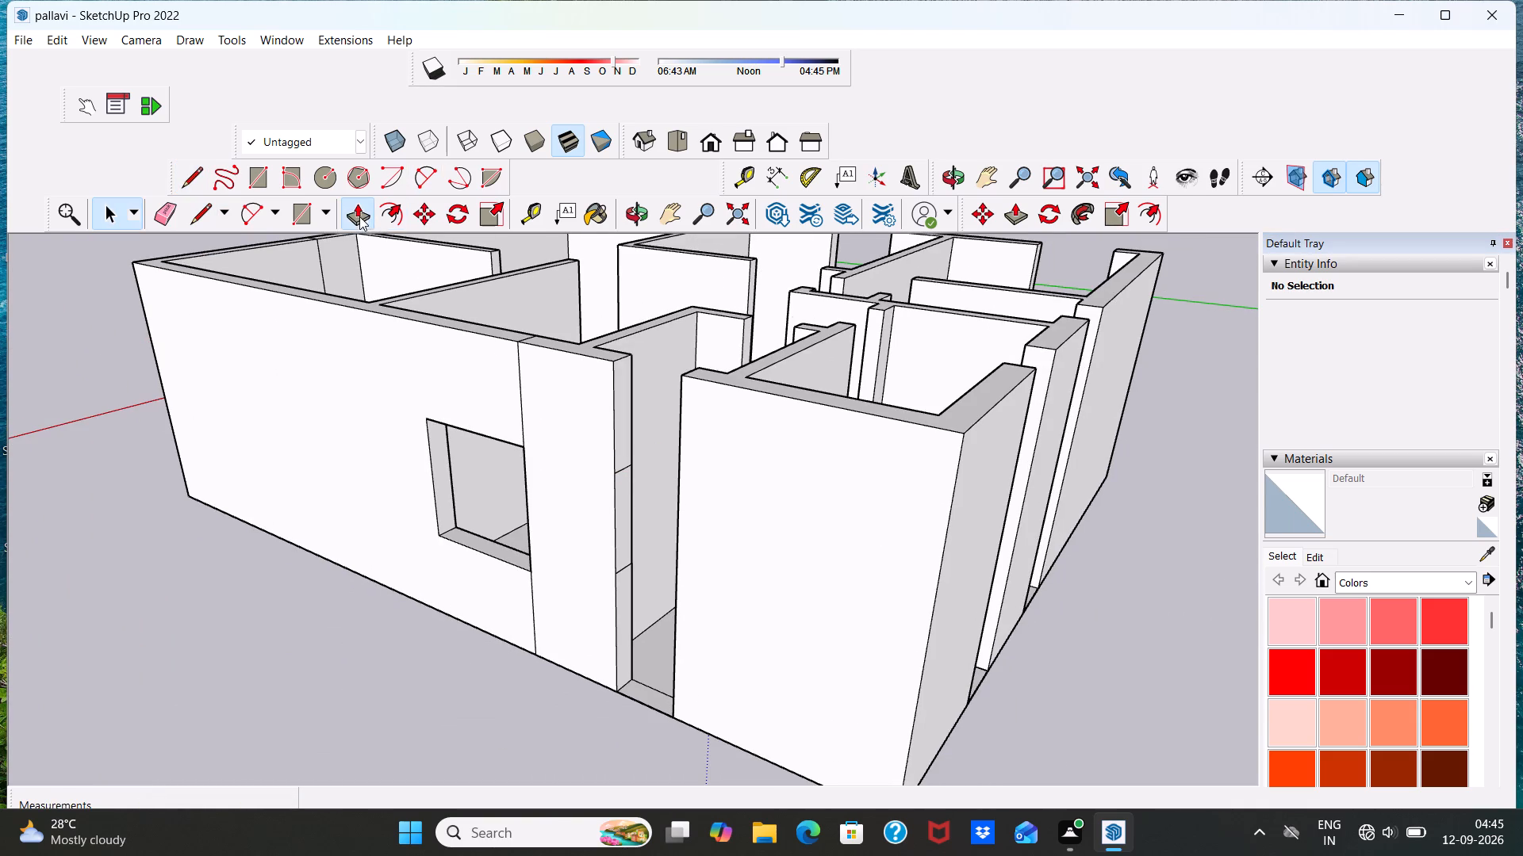
scroll(632, 365, up, 5)
click(612, 384)
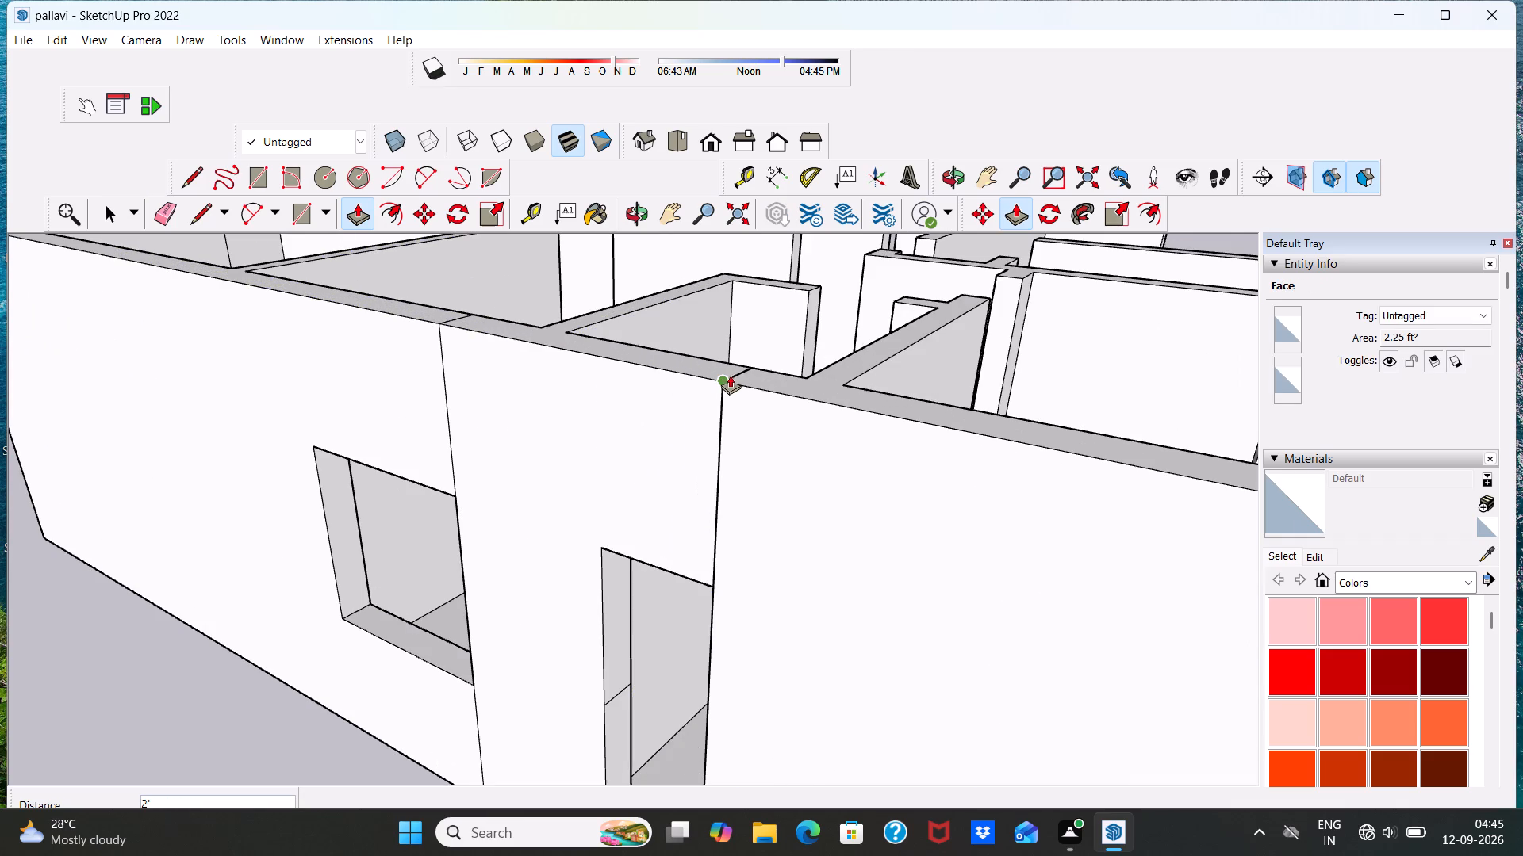
click(731, 375)
scroll(729, 361, down, 15)
scroll(721, 482, up, 6)
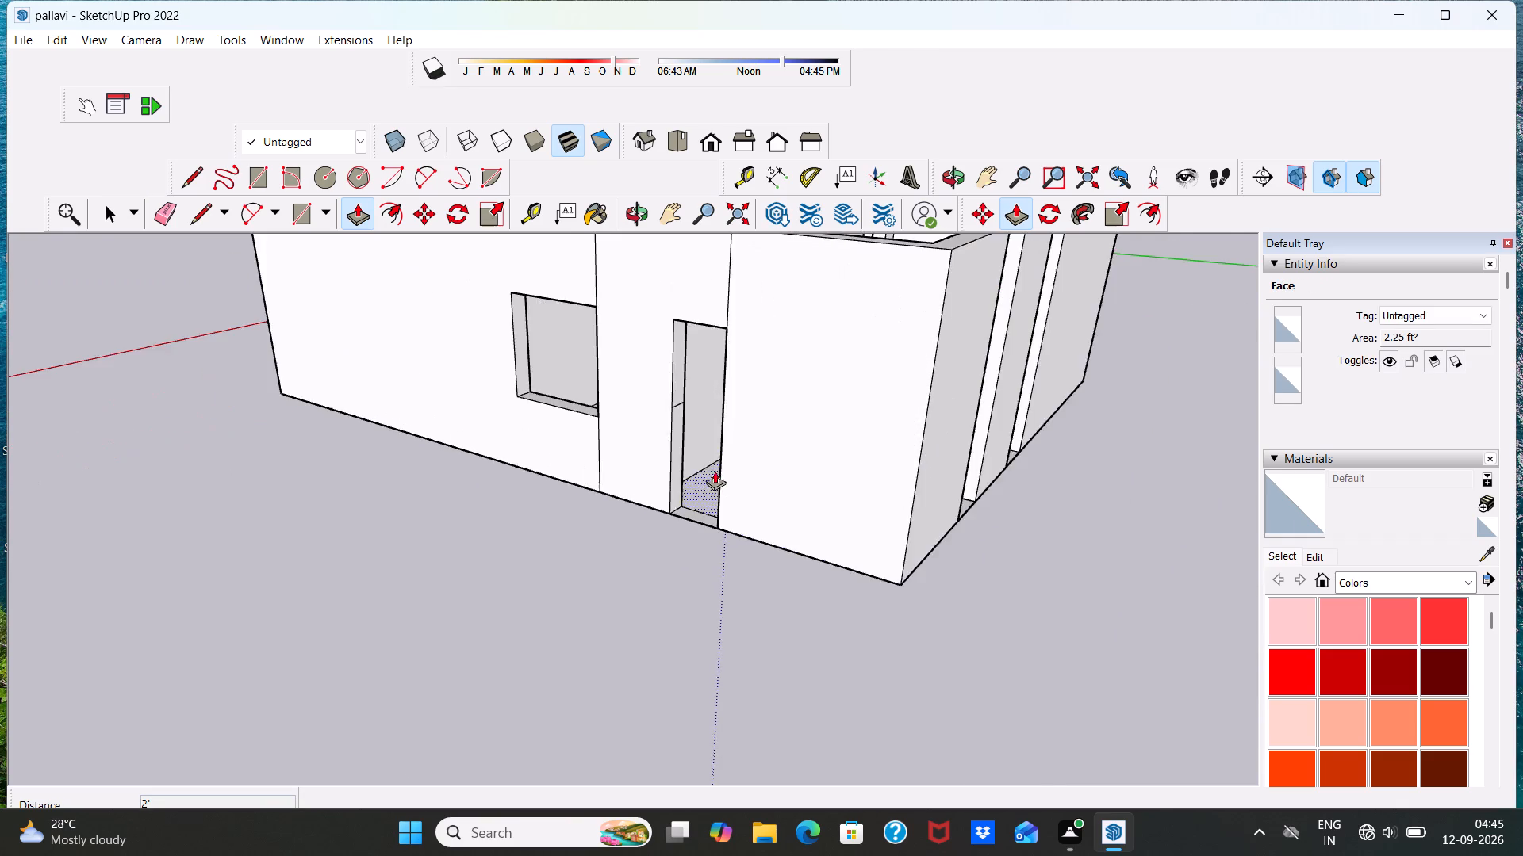
Push/Pull the jamb face below the lower line 2' across the narrower opening, closing the wall beneath the window.
scroll(715, 471, up, 7)
click(645, 433)
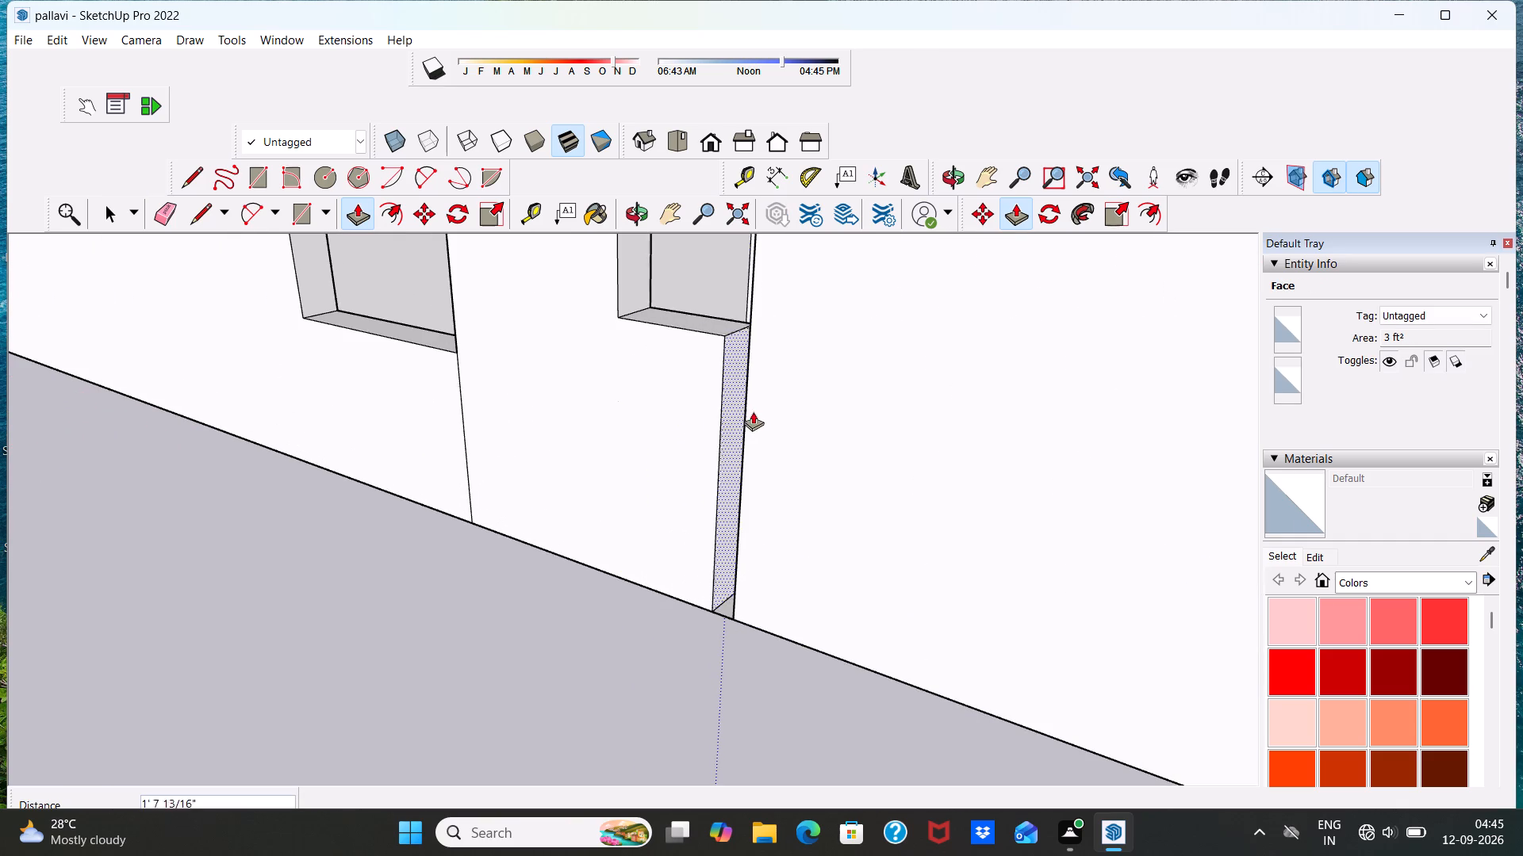
click(749, 407)
scroll(751, 409, down, 20)
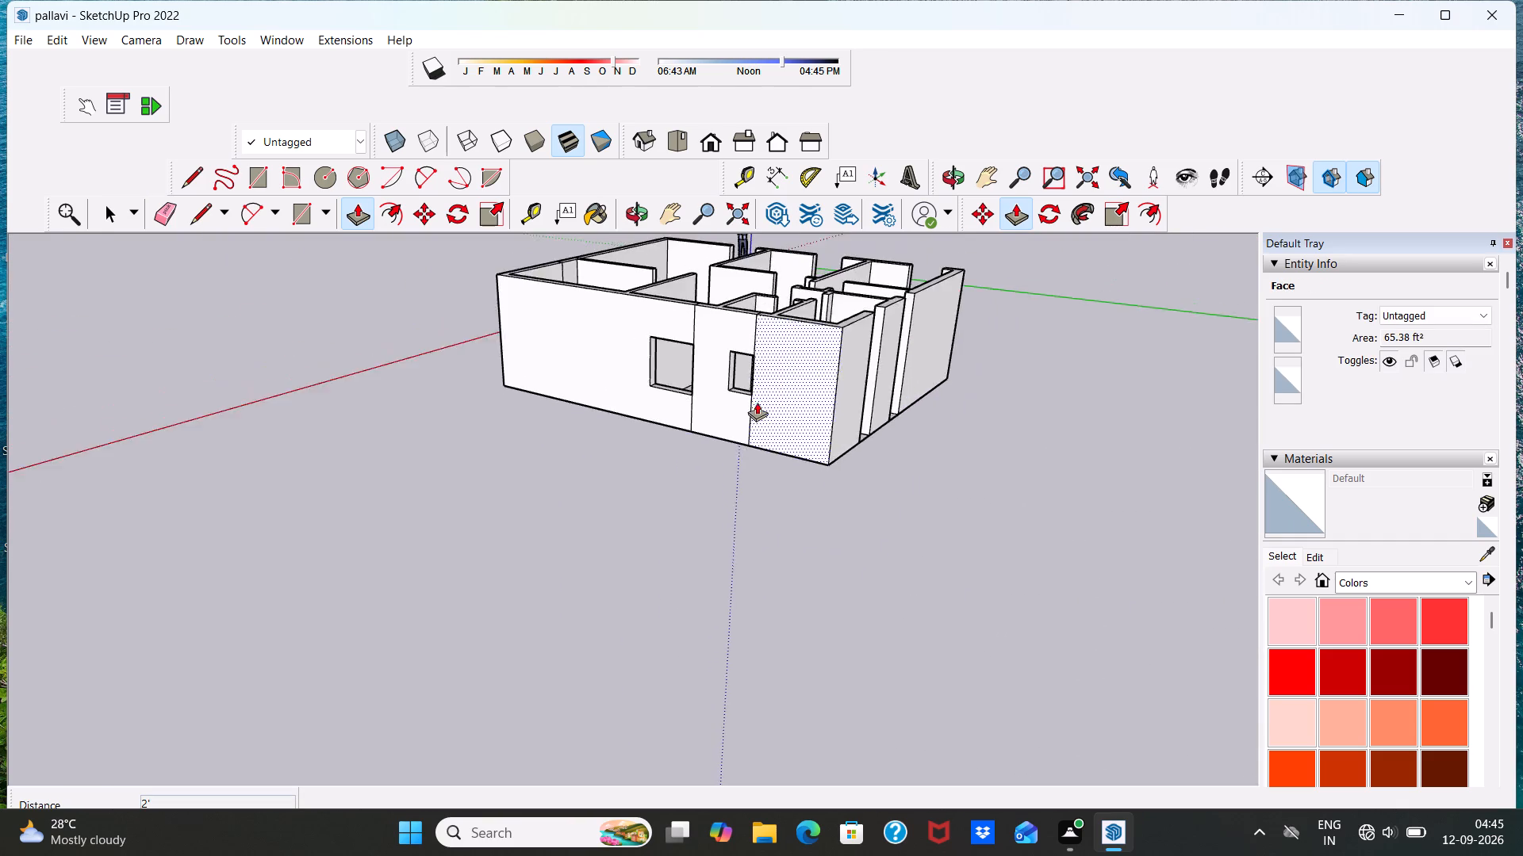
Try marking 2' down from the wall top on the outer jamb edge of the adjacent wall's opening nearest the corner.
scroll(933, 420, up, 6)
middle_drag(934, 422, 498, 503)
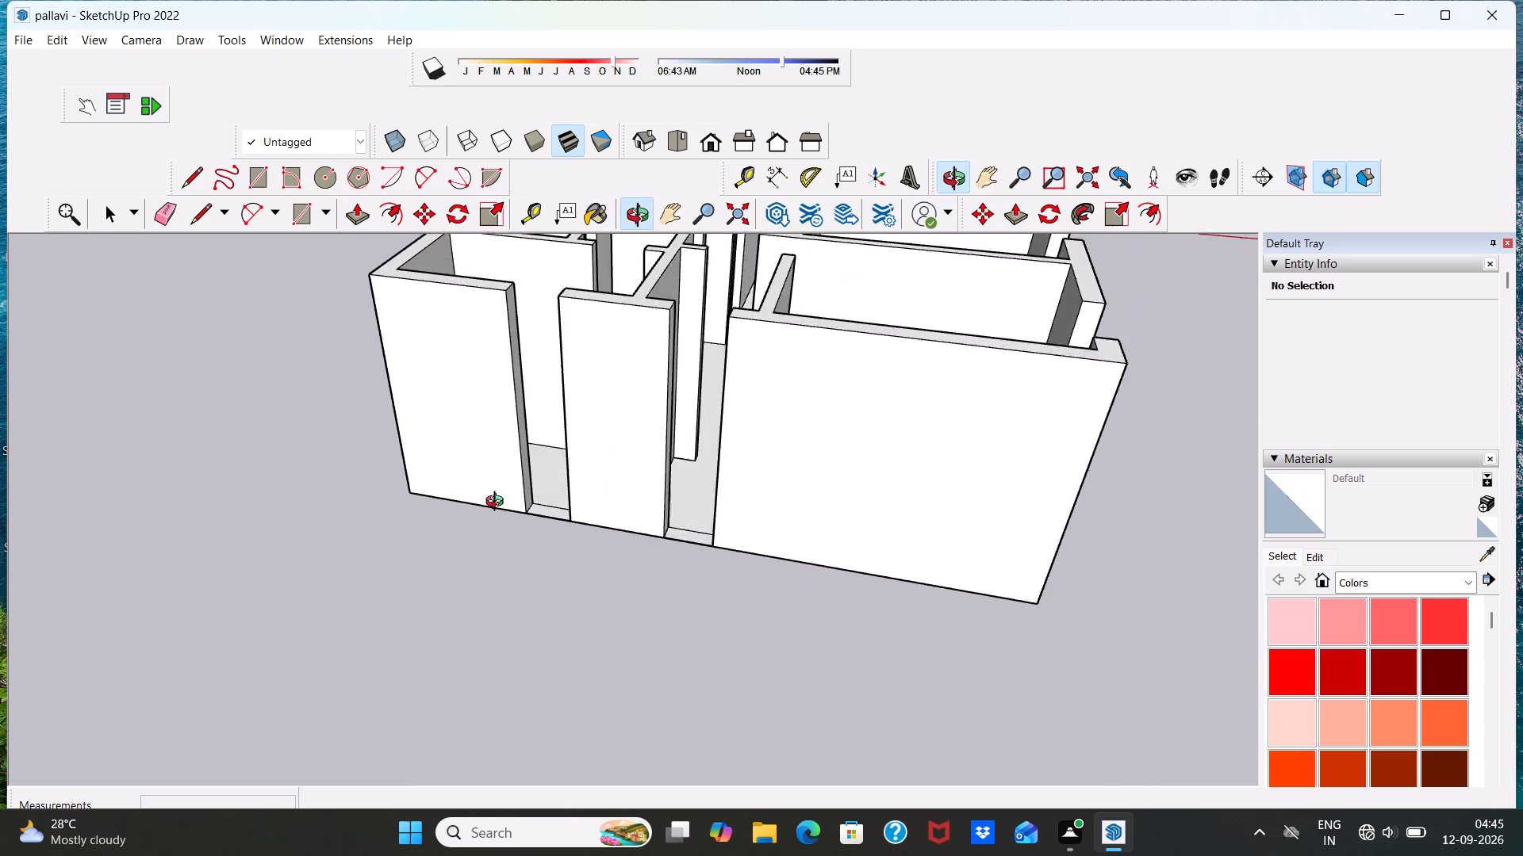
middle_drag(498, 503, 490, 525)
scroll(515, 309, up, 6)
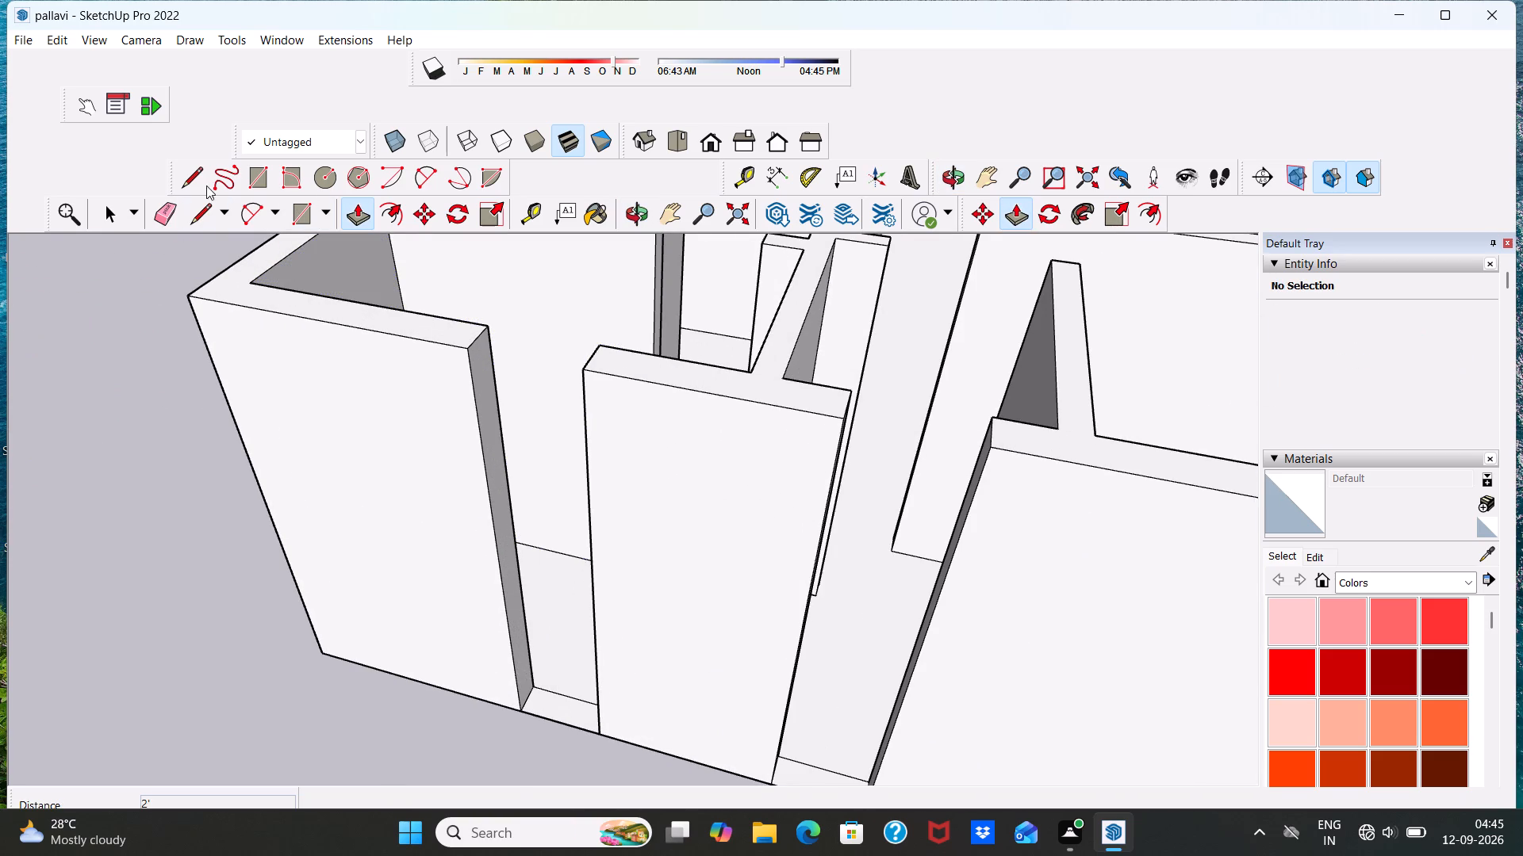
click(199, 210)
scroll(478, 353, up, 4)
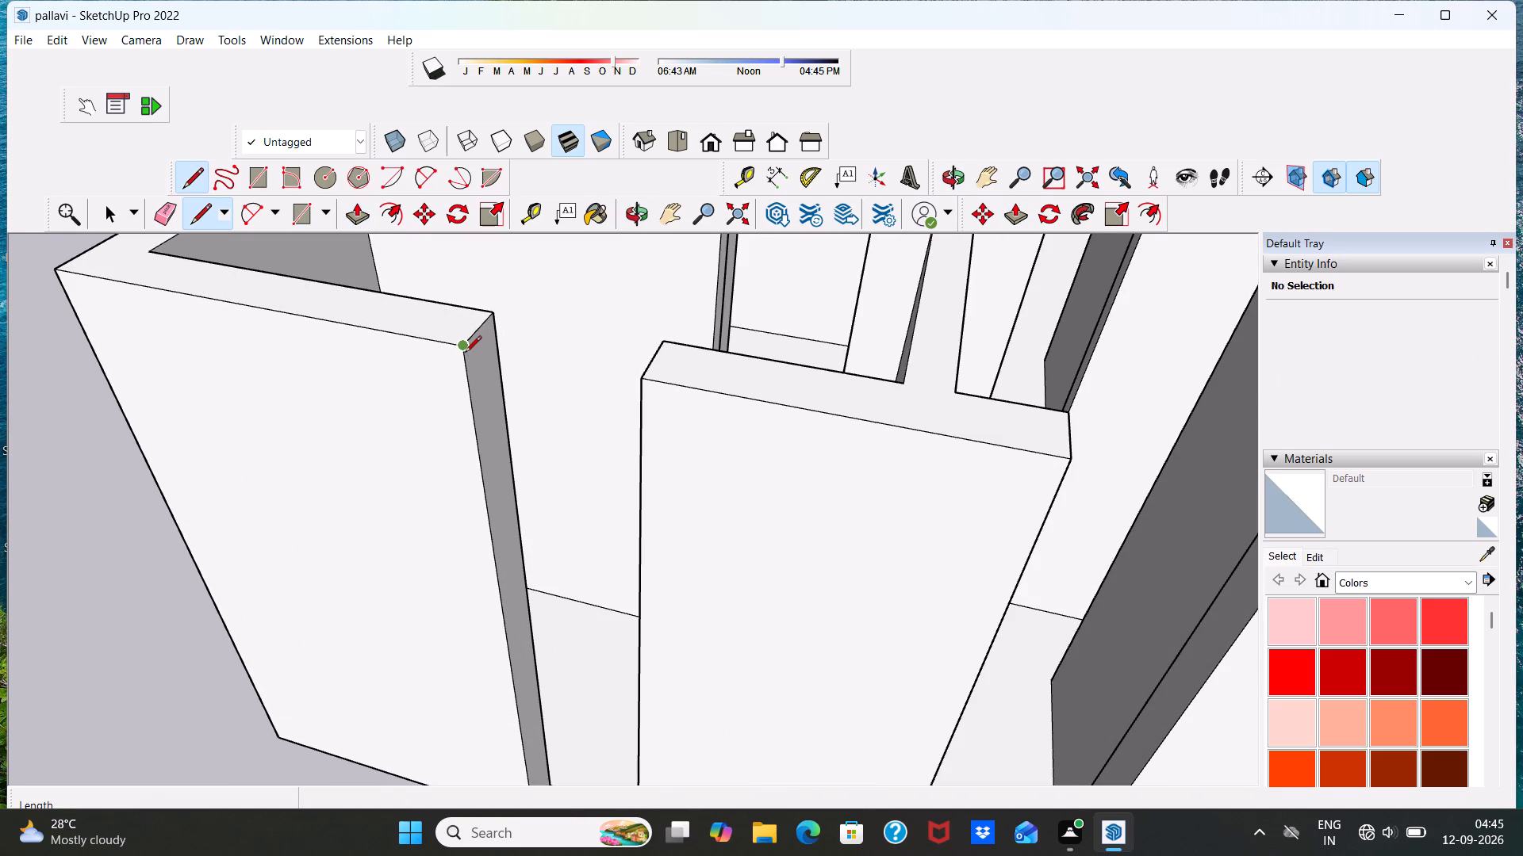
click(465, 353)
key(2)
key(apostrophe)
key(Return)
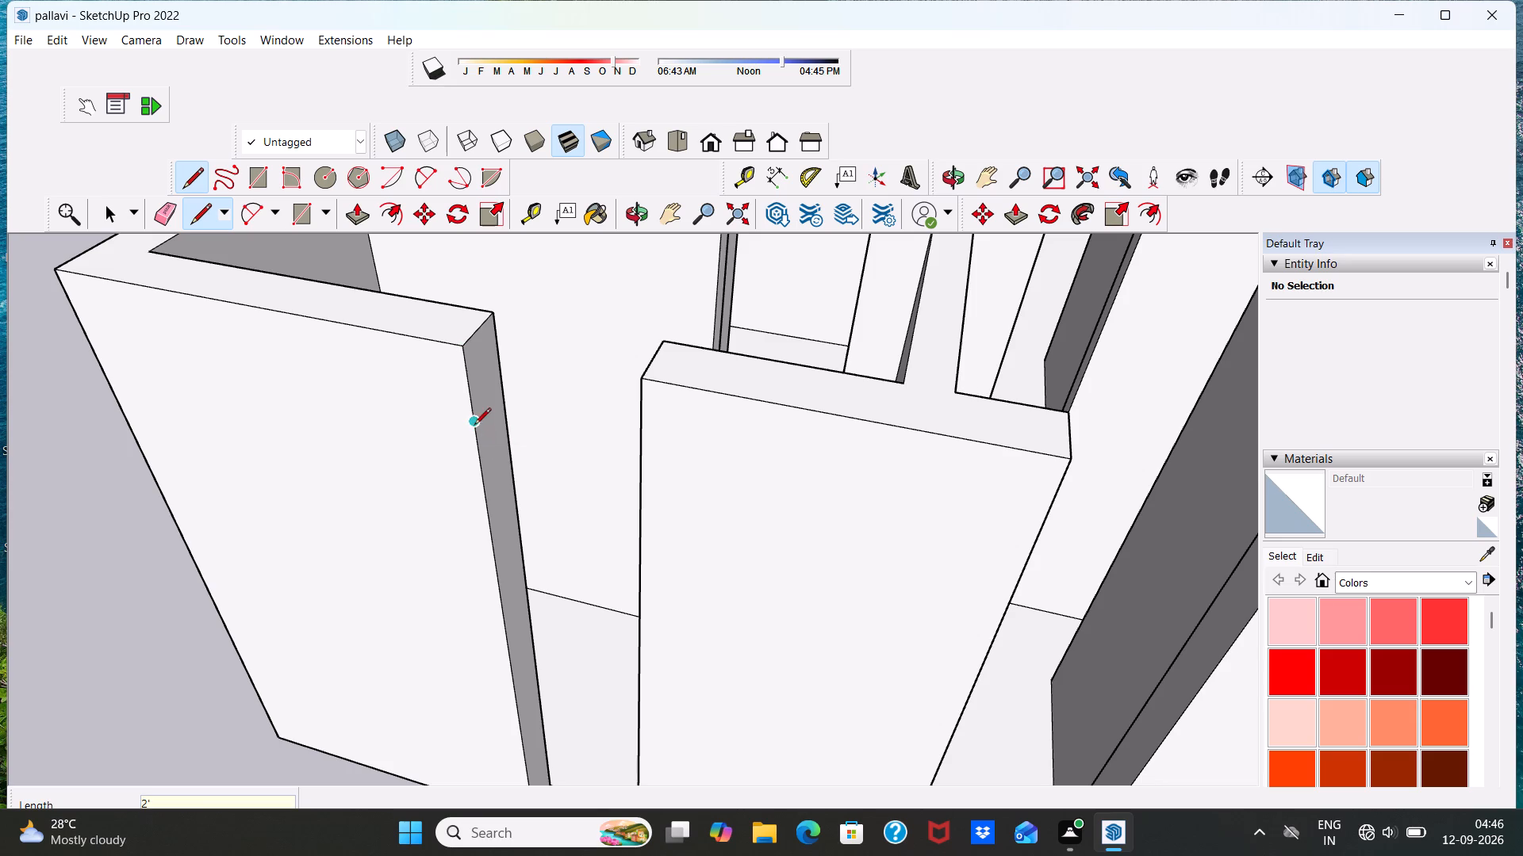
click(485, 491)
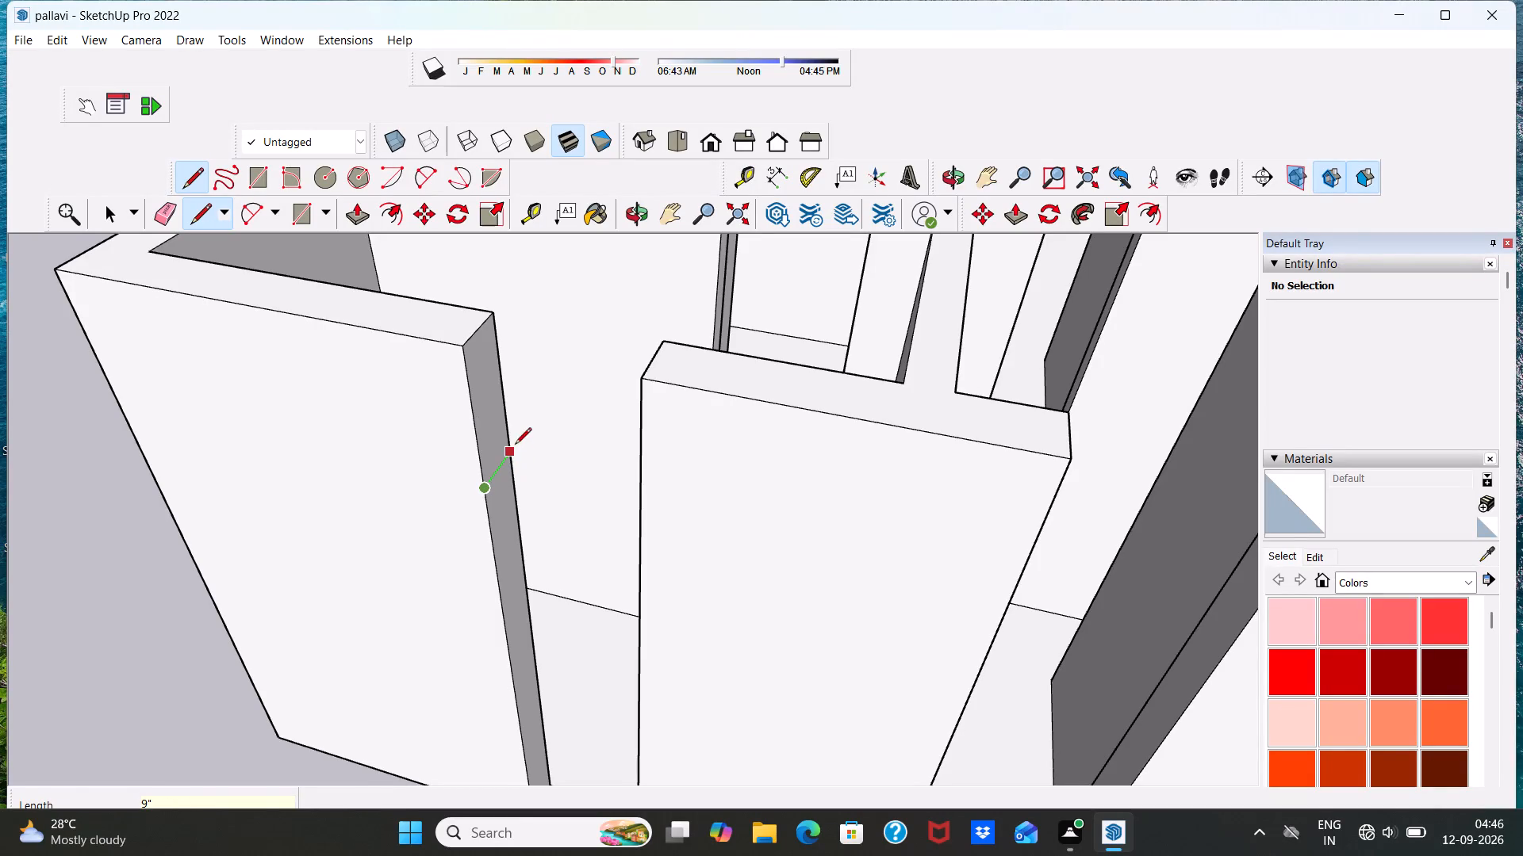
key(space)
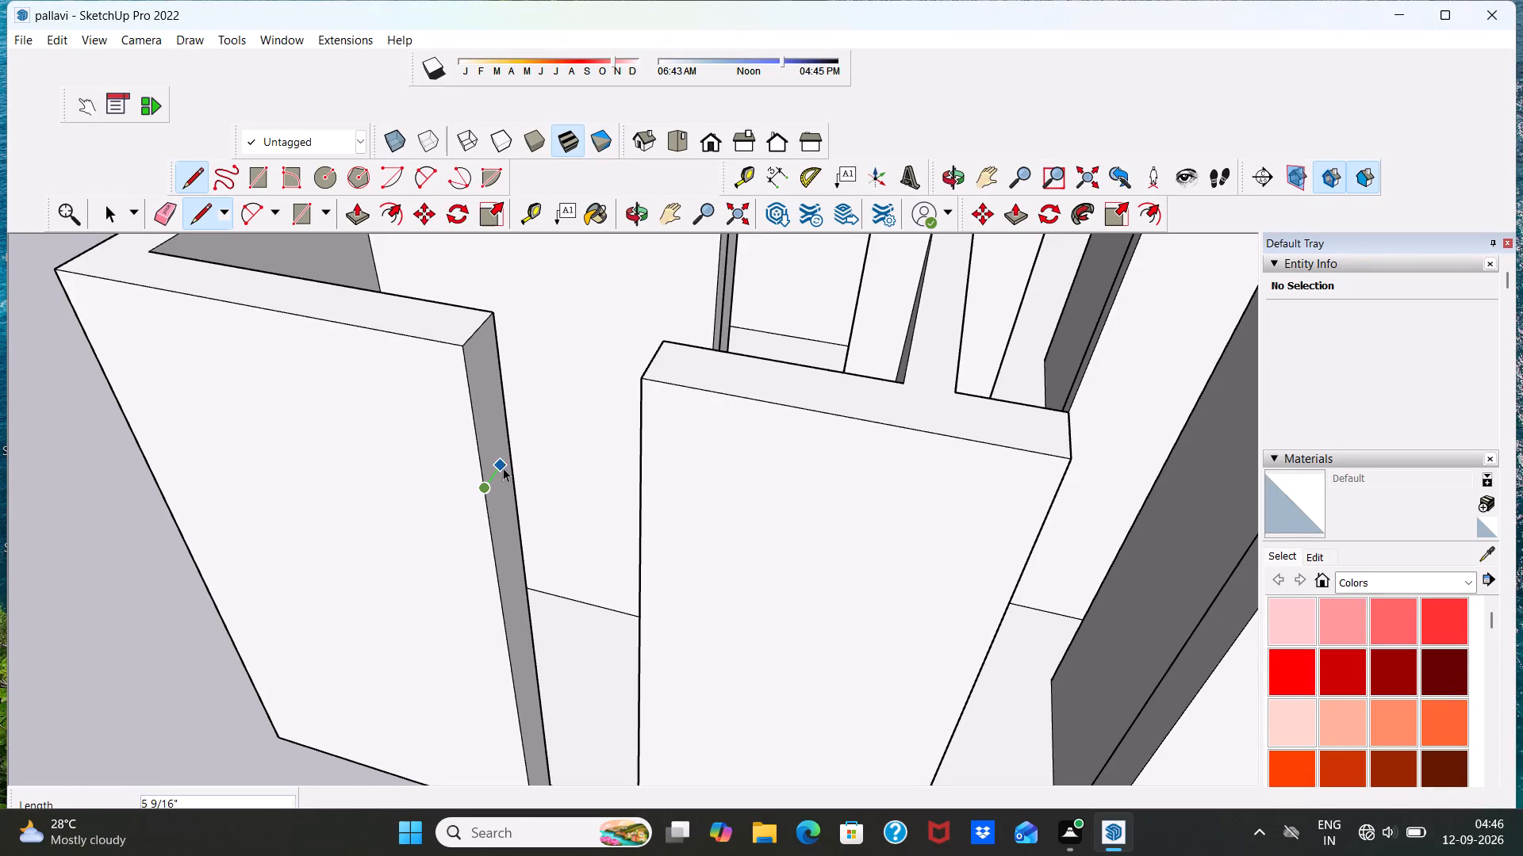
Mark 1' below the wall top on that opening's outer jamb edge and draw a line across the jamb there.
click(205, 208)
click(462, 343)
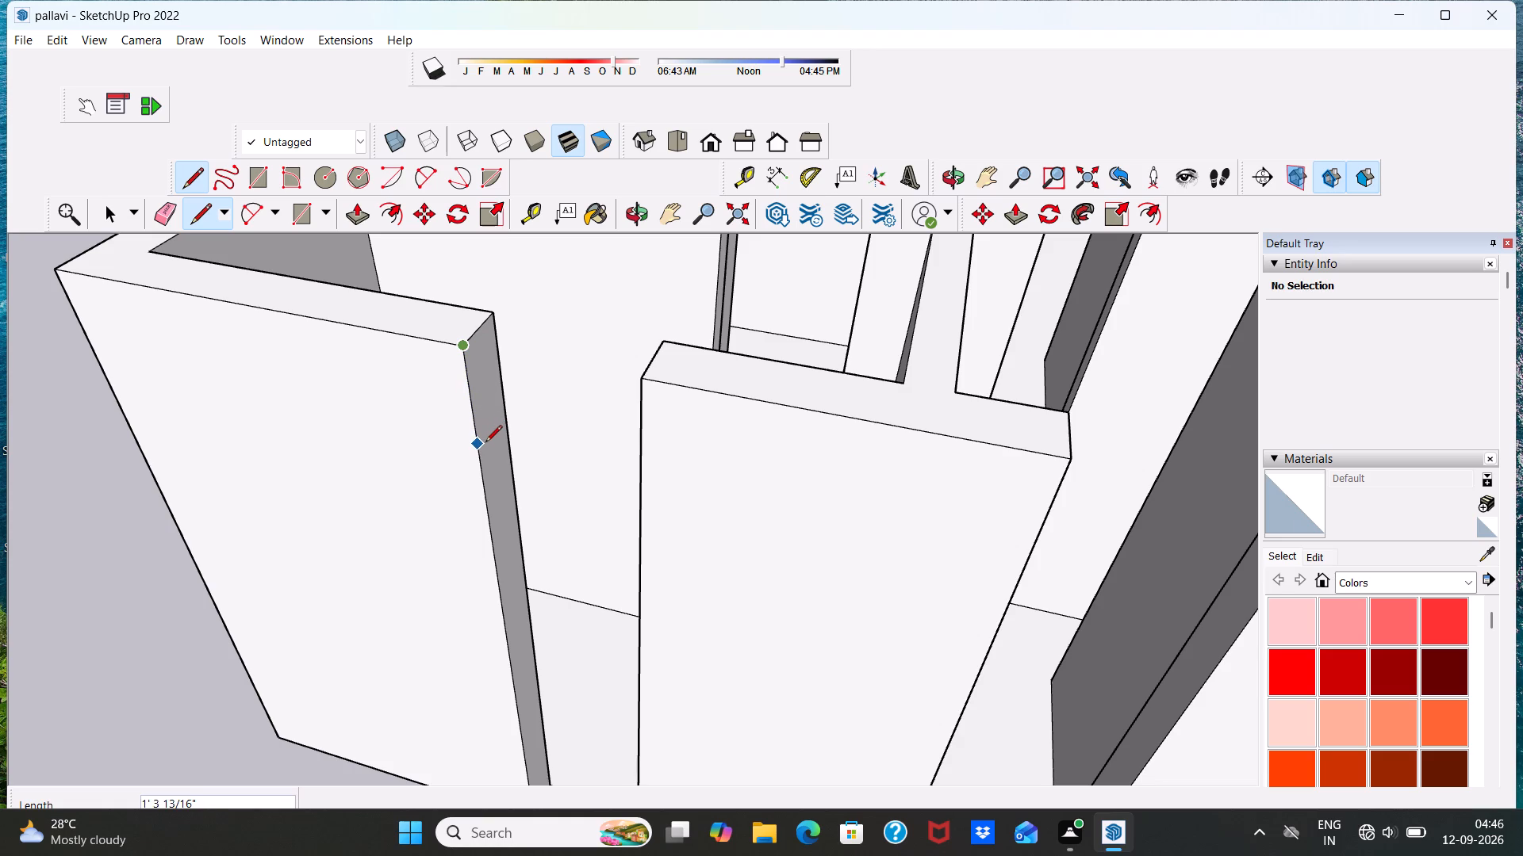
text(1')
key(Return)
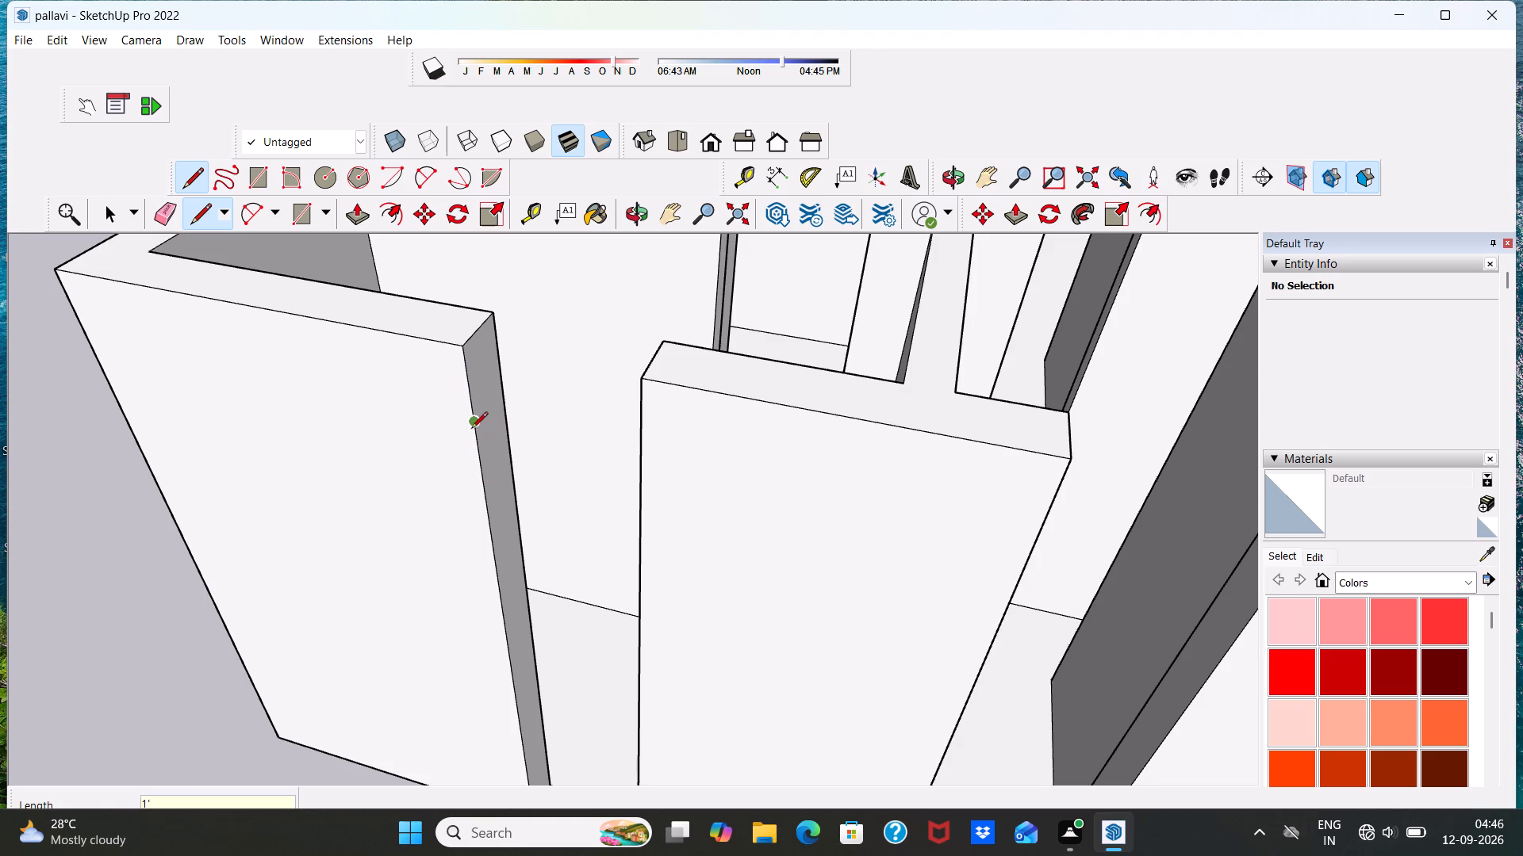
click(471, 429)
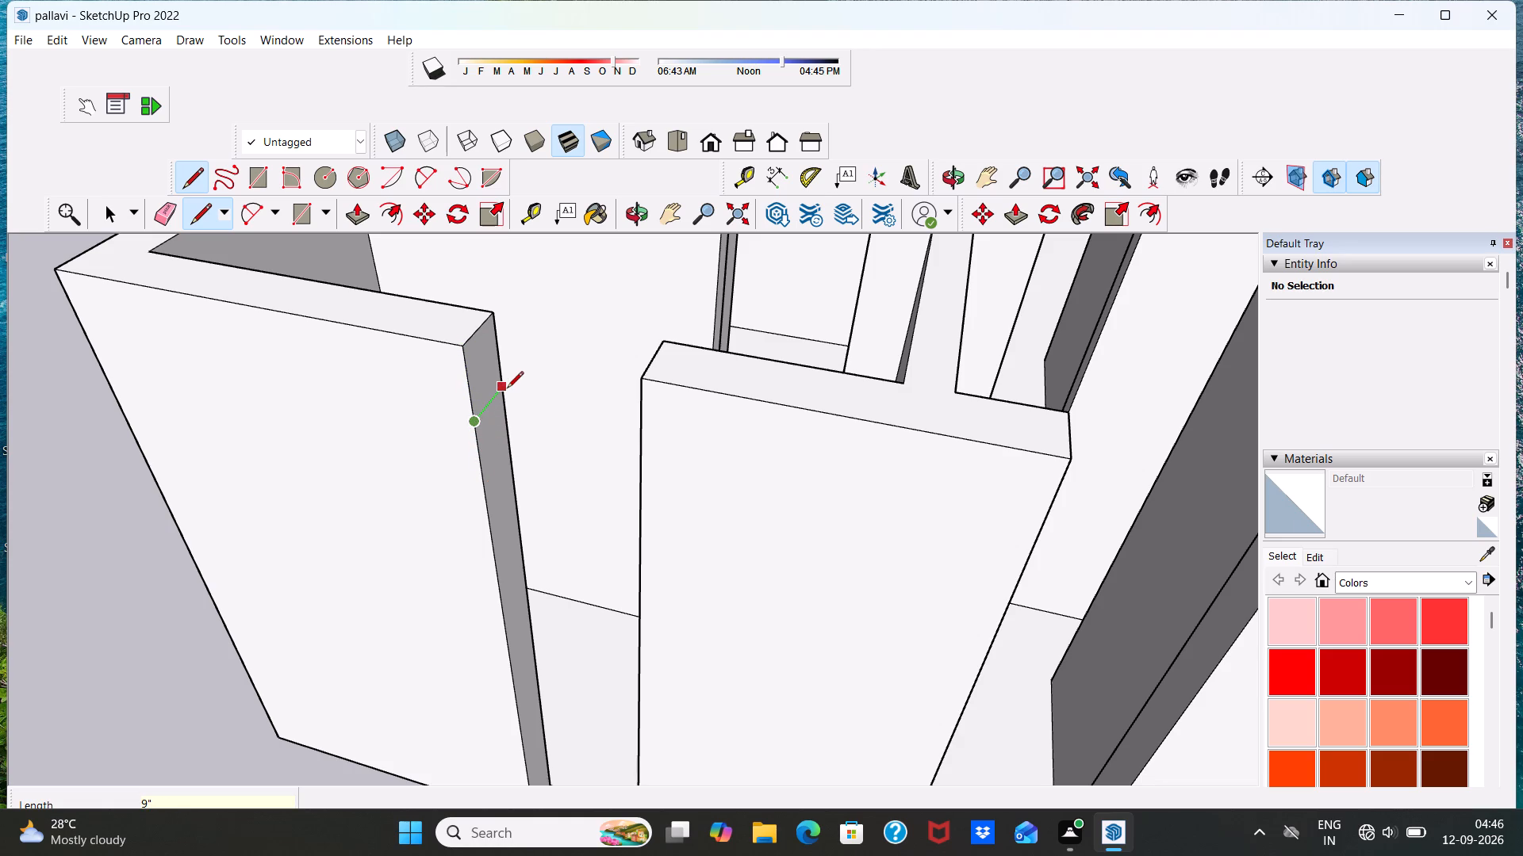
scroll(507, 388, up, 6)
click(489, 389)
scroll(516, 348, down, 11)
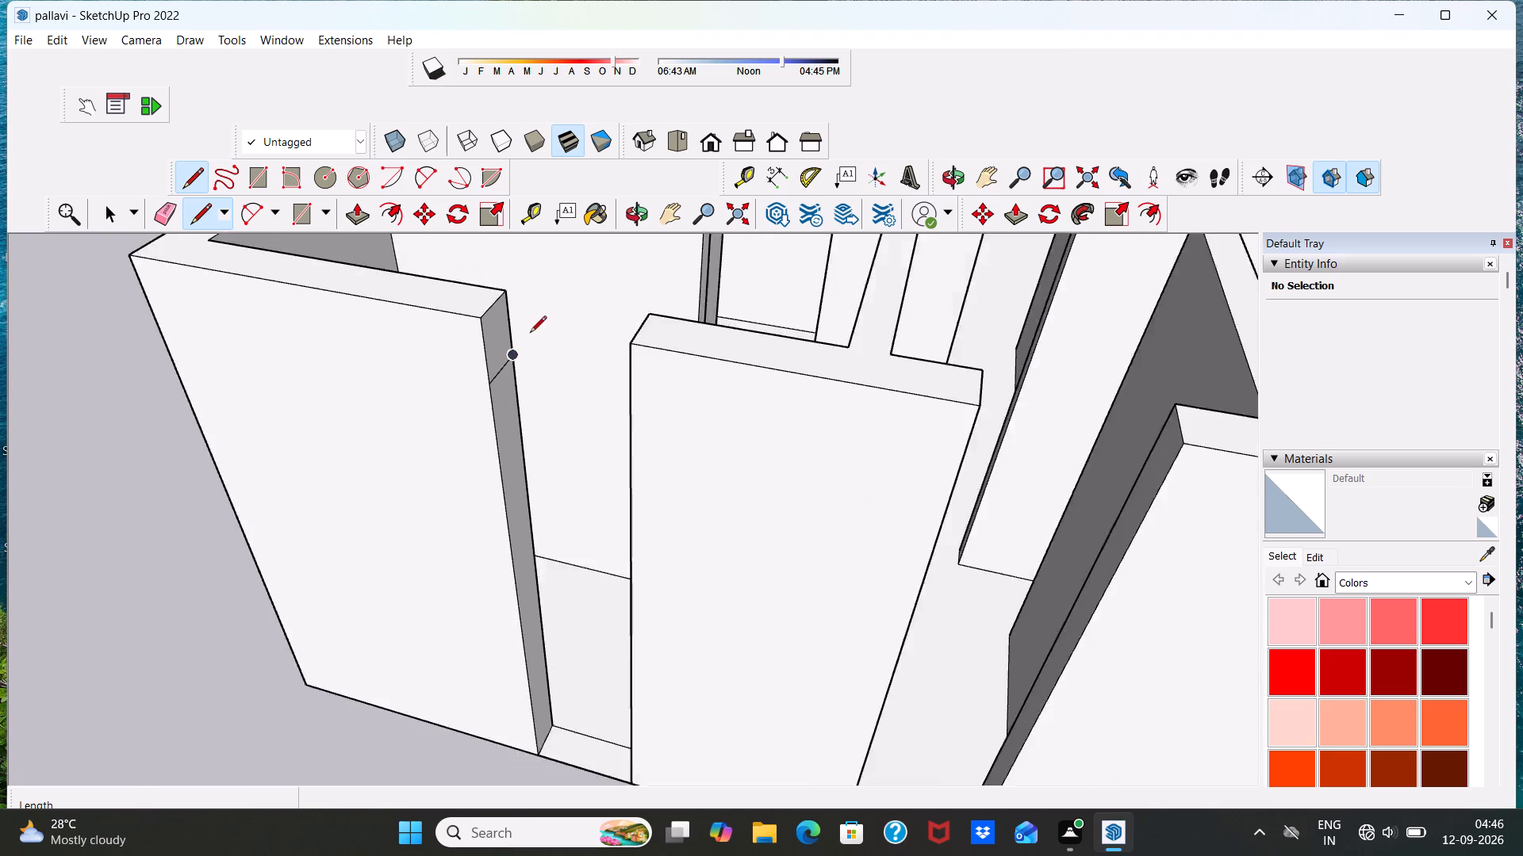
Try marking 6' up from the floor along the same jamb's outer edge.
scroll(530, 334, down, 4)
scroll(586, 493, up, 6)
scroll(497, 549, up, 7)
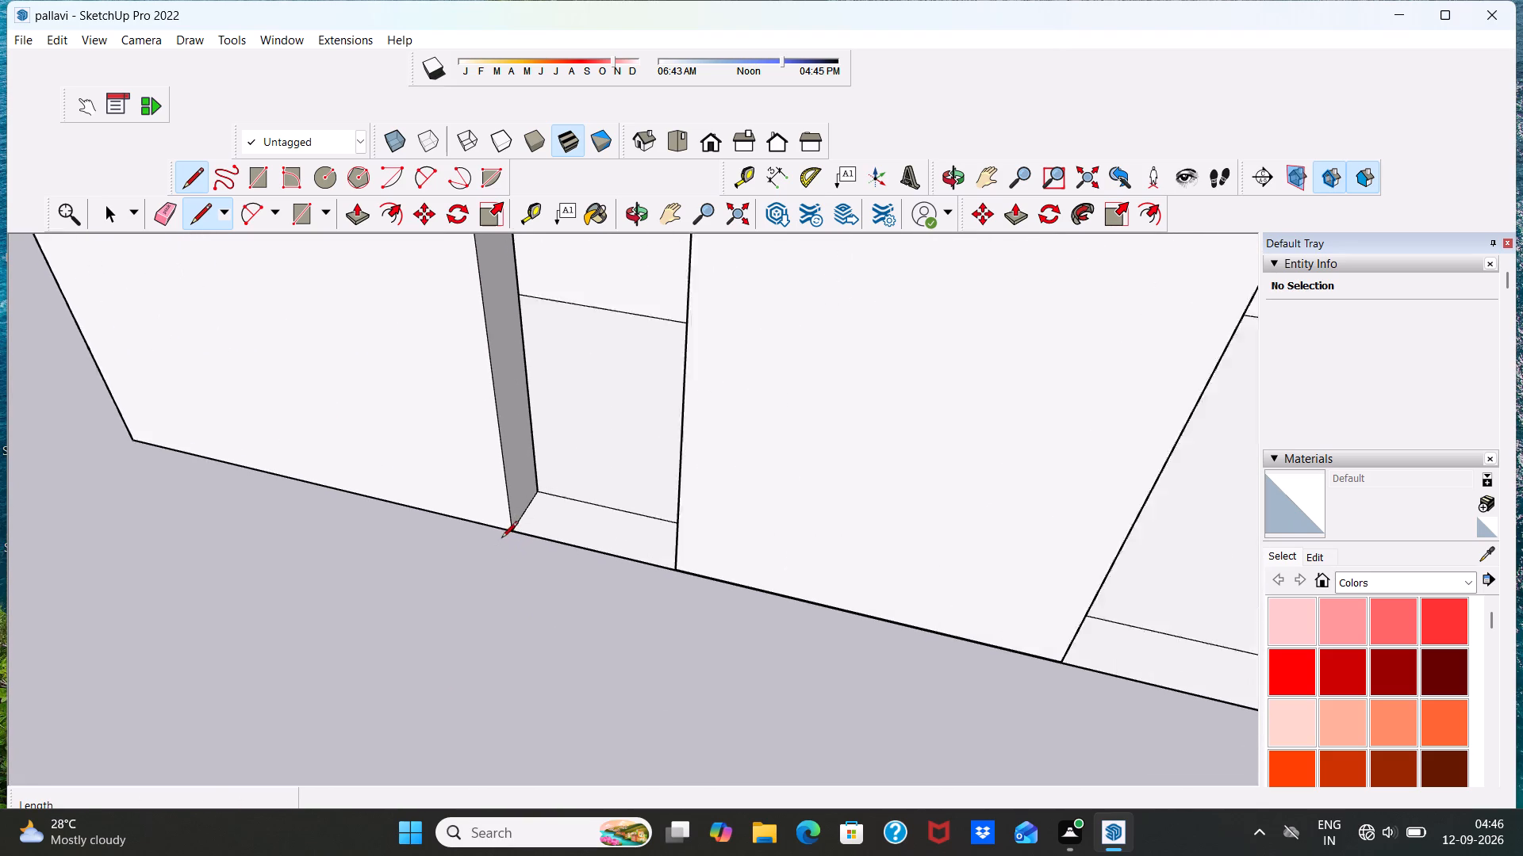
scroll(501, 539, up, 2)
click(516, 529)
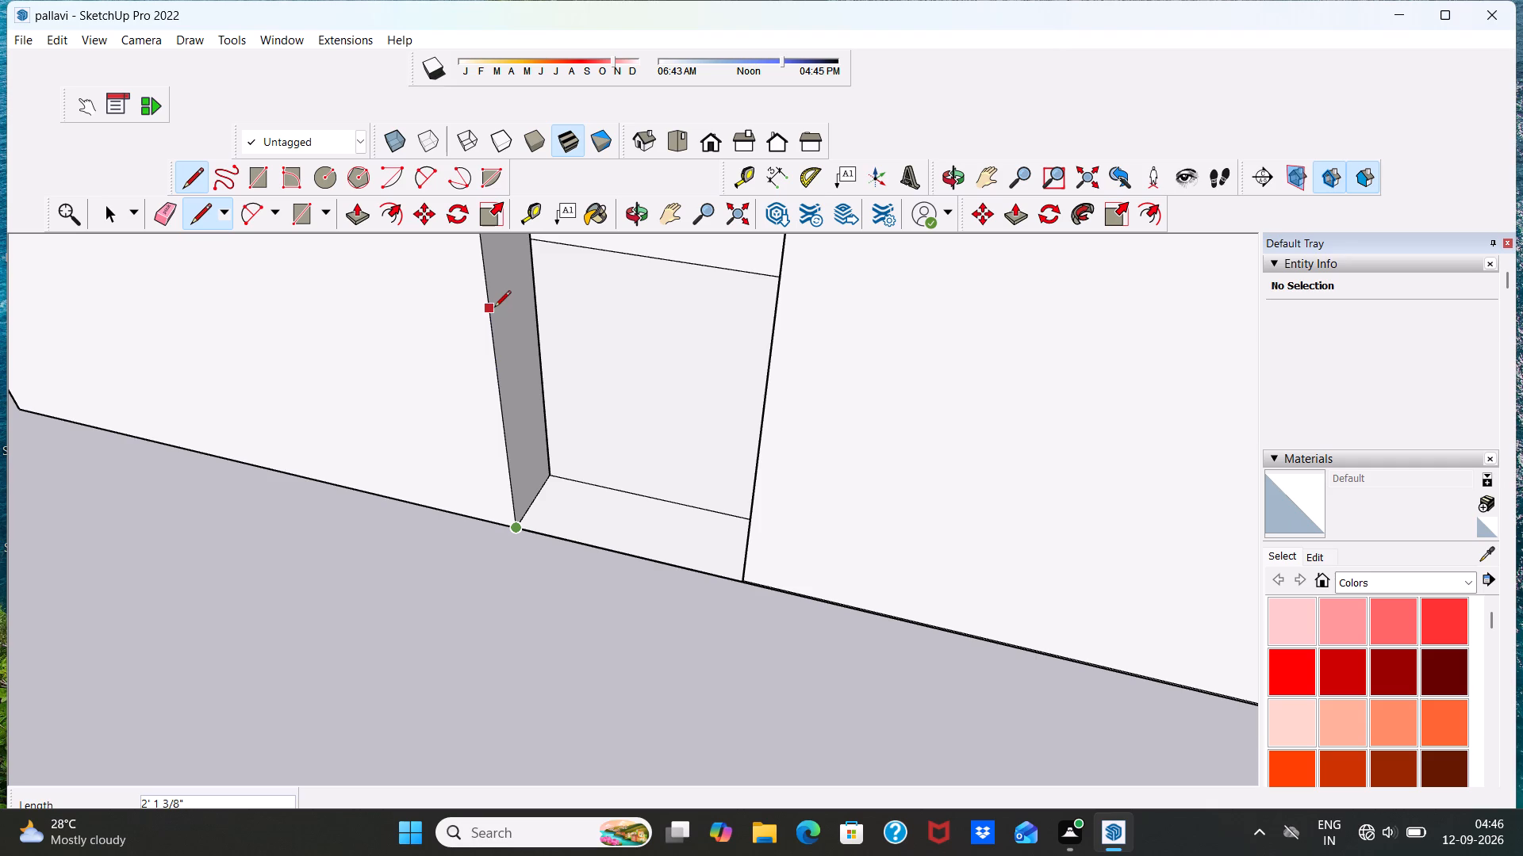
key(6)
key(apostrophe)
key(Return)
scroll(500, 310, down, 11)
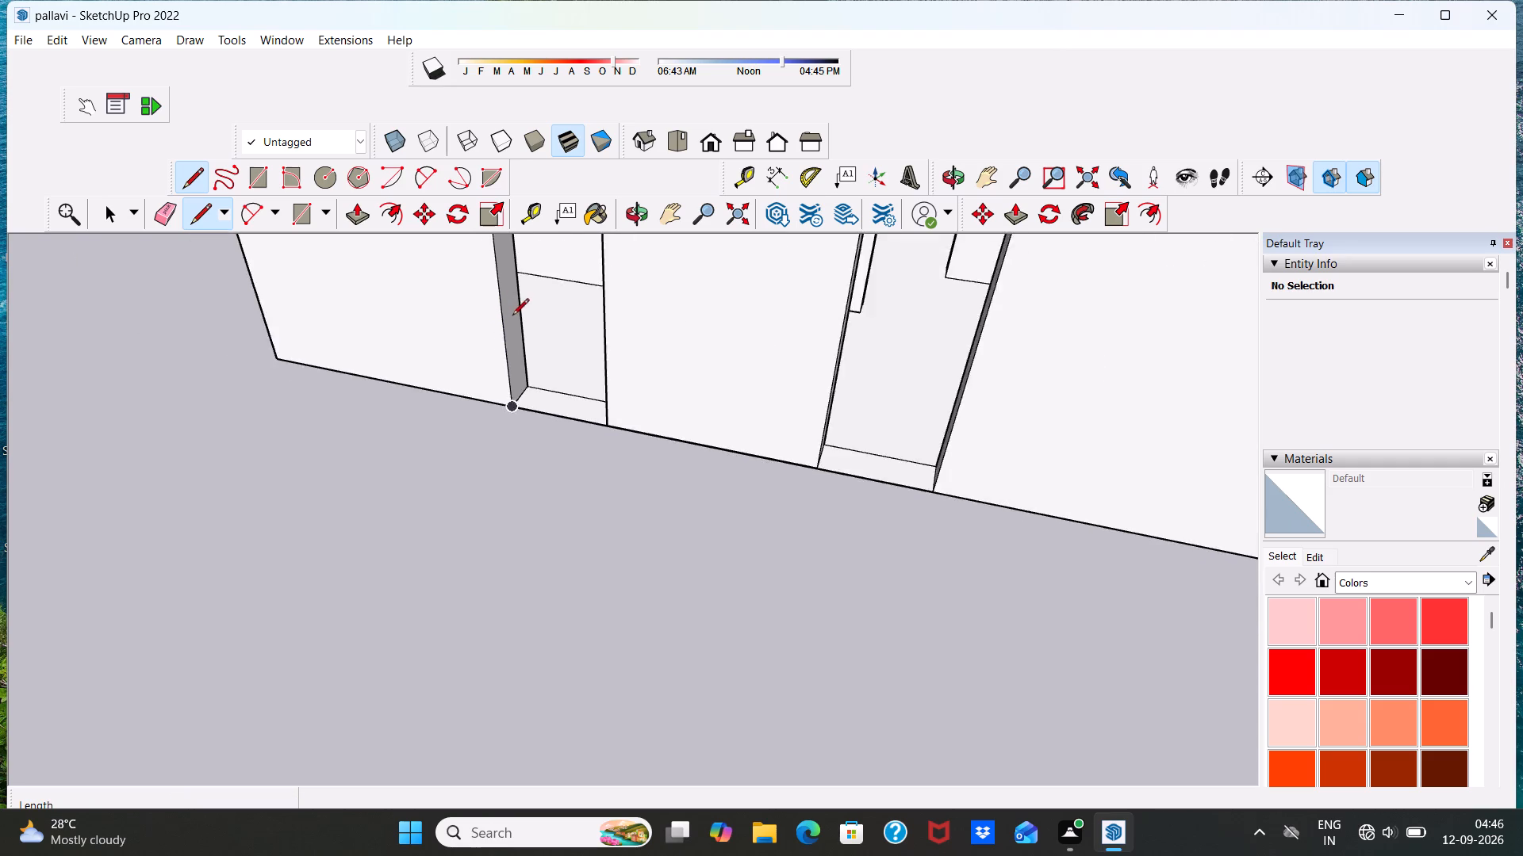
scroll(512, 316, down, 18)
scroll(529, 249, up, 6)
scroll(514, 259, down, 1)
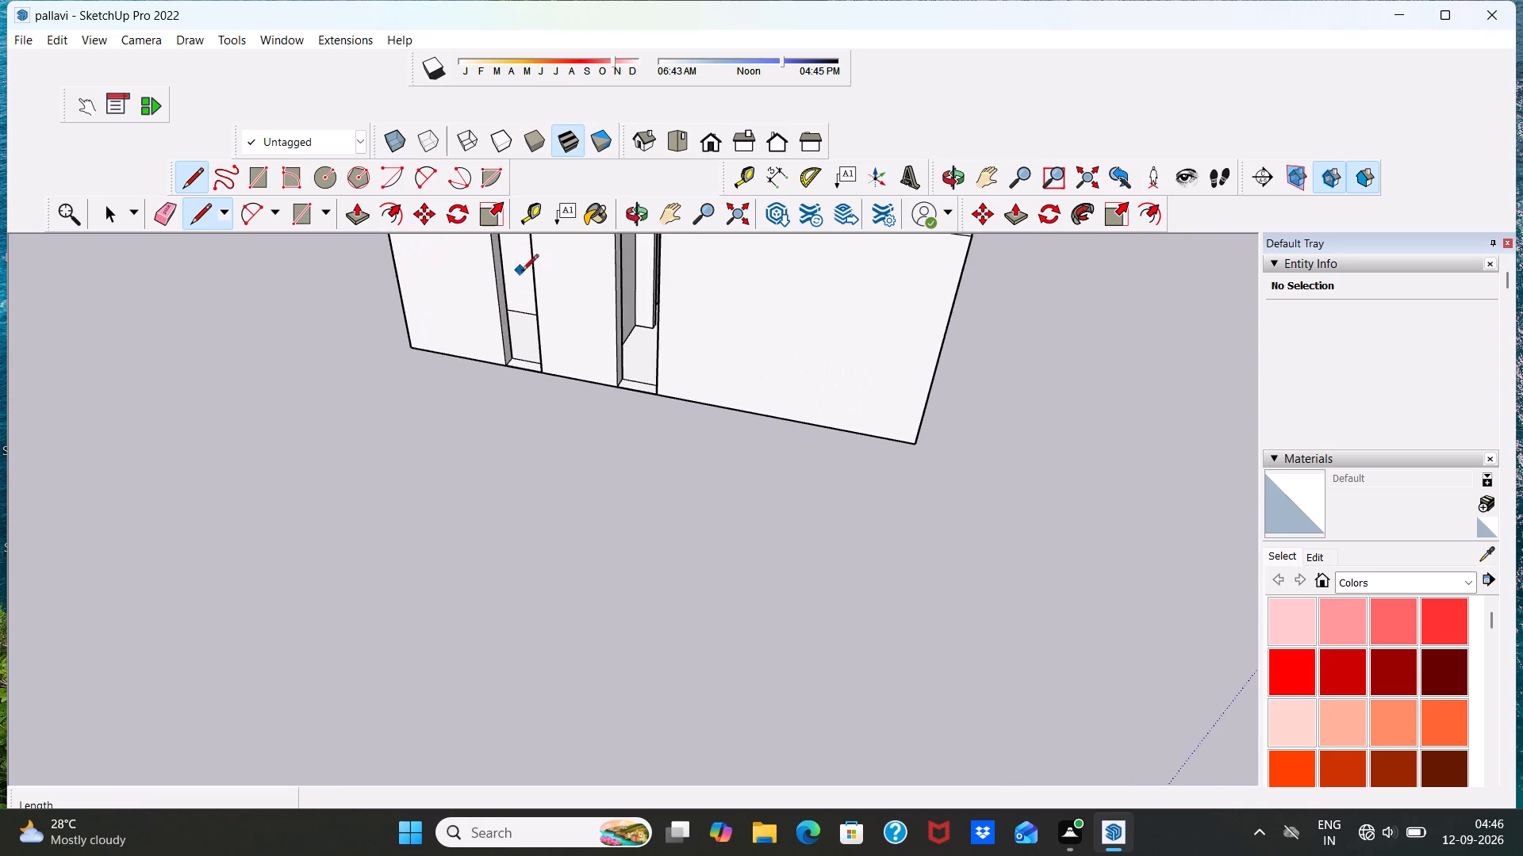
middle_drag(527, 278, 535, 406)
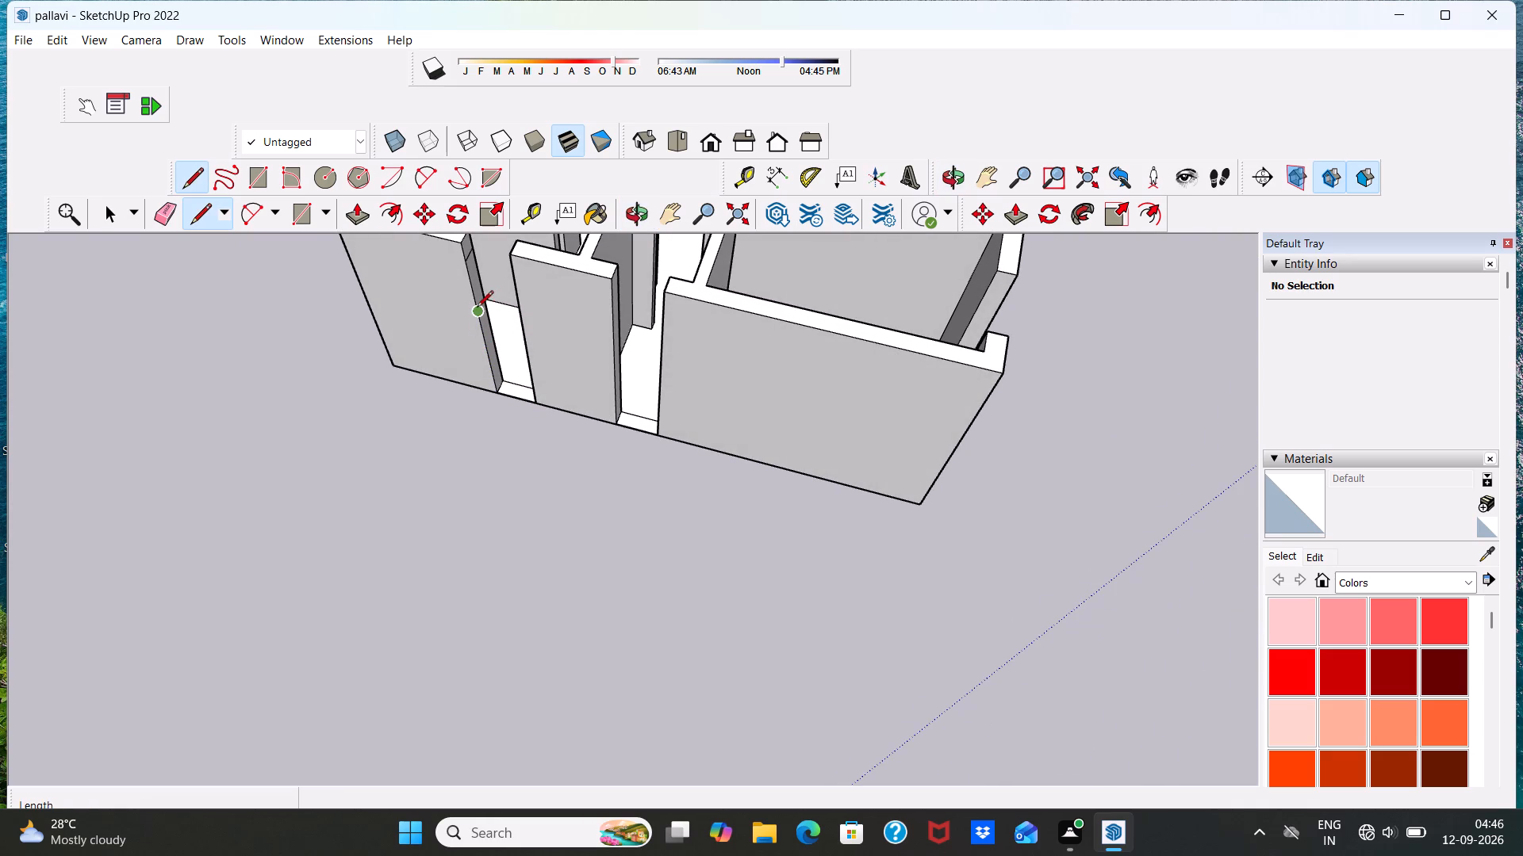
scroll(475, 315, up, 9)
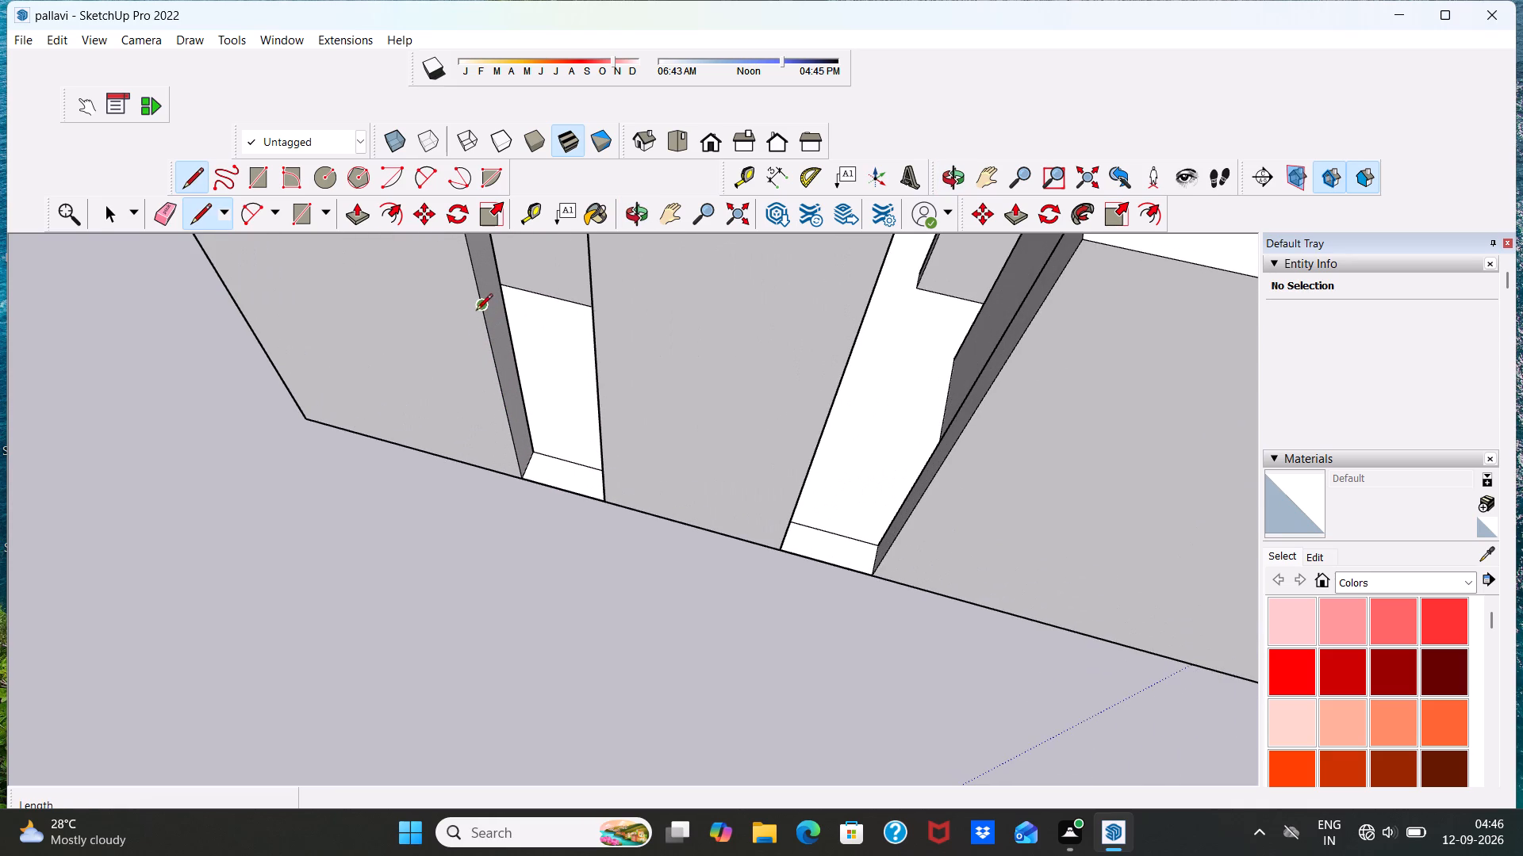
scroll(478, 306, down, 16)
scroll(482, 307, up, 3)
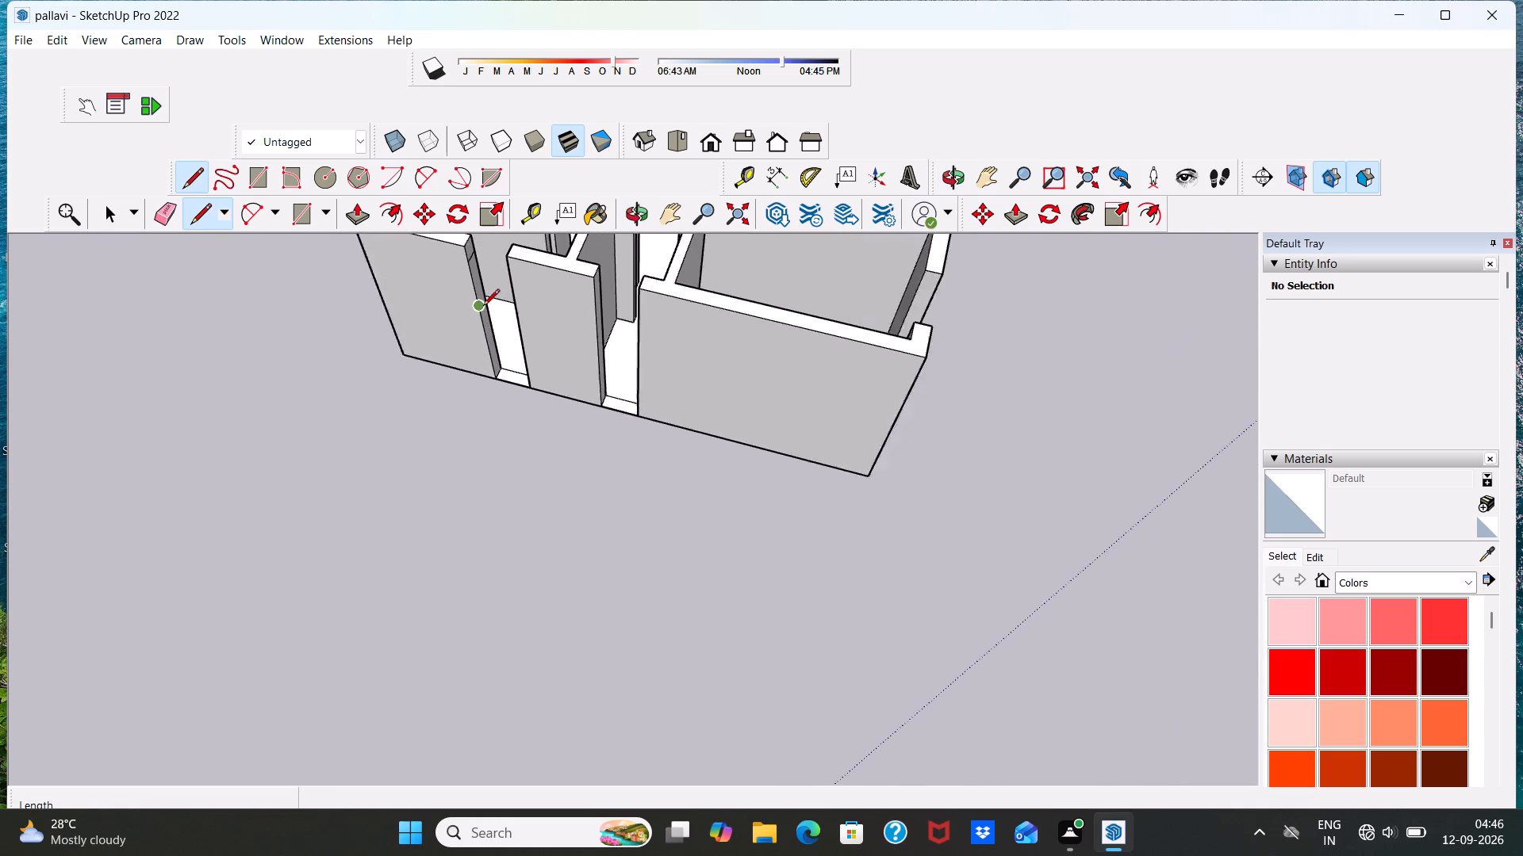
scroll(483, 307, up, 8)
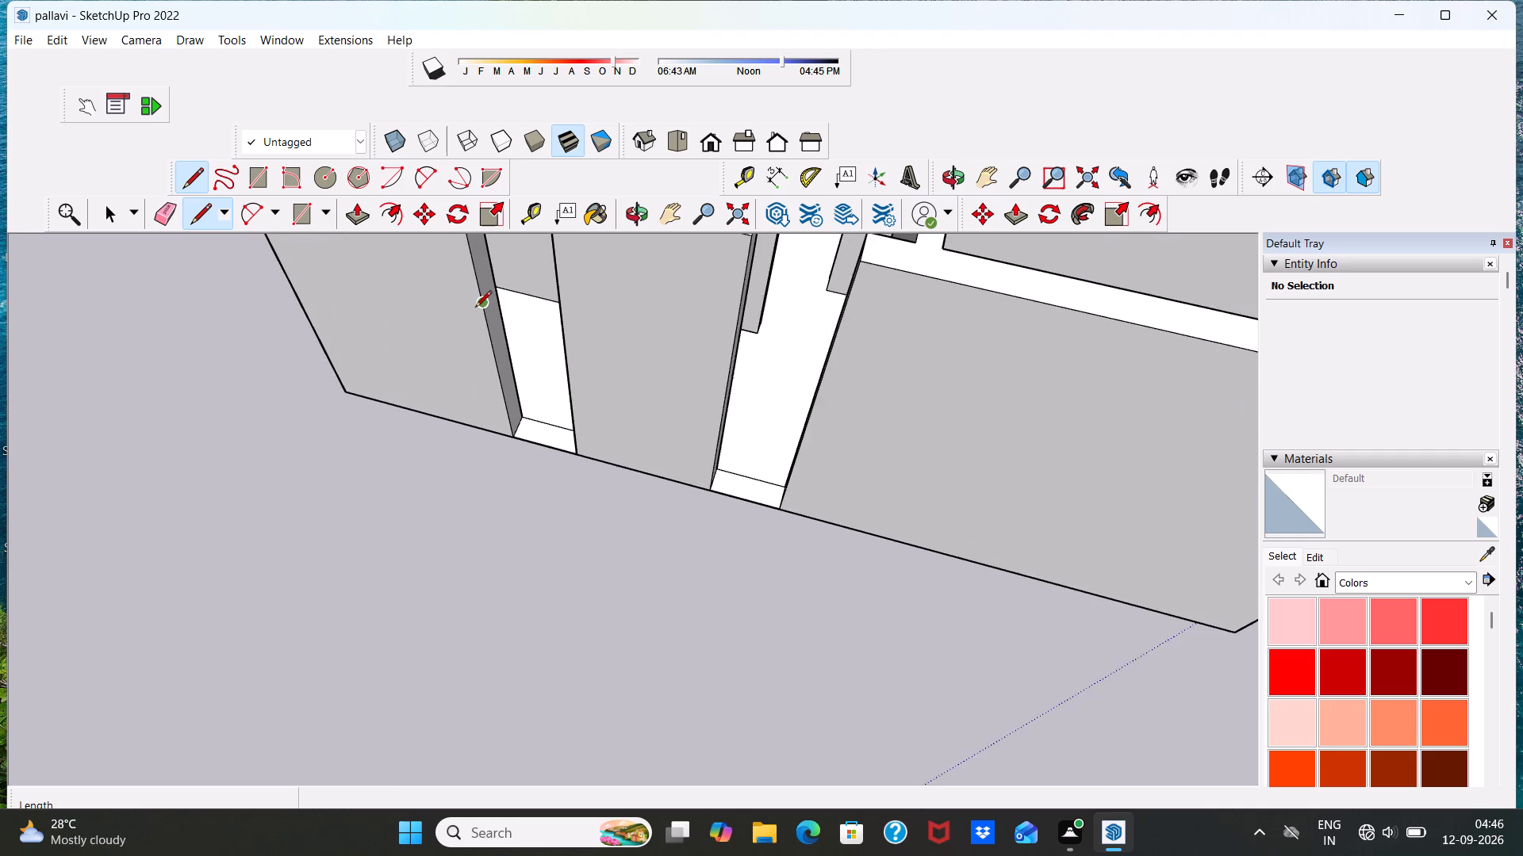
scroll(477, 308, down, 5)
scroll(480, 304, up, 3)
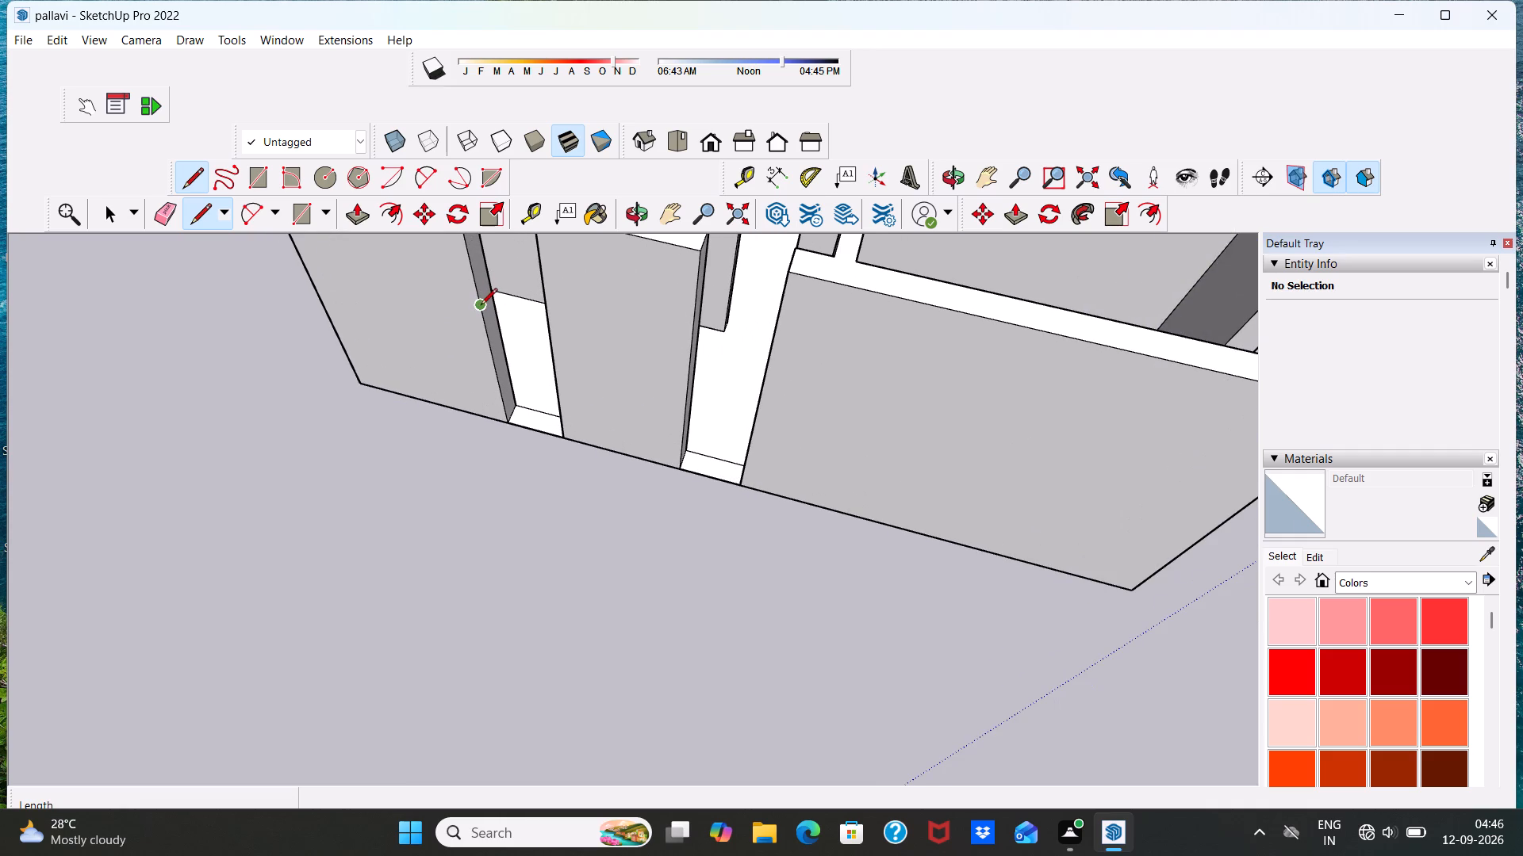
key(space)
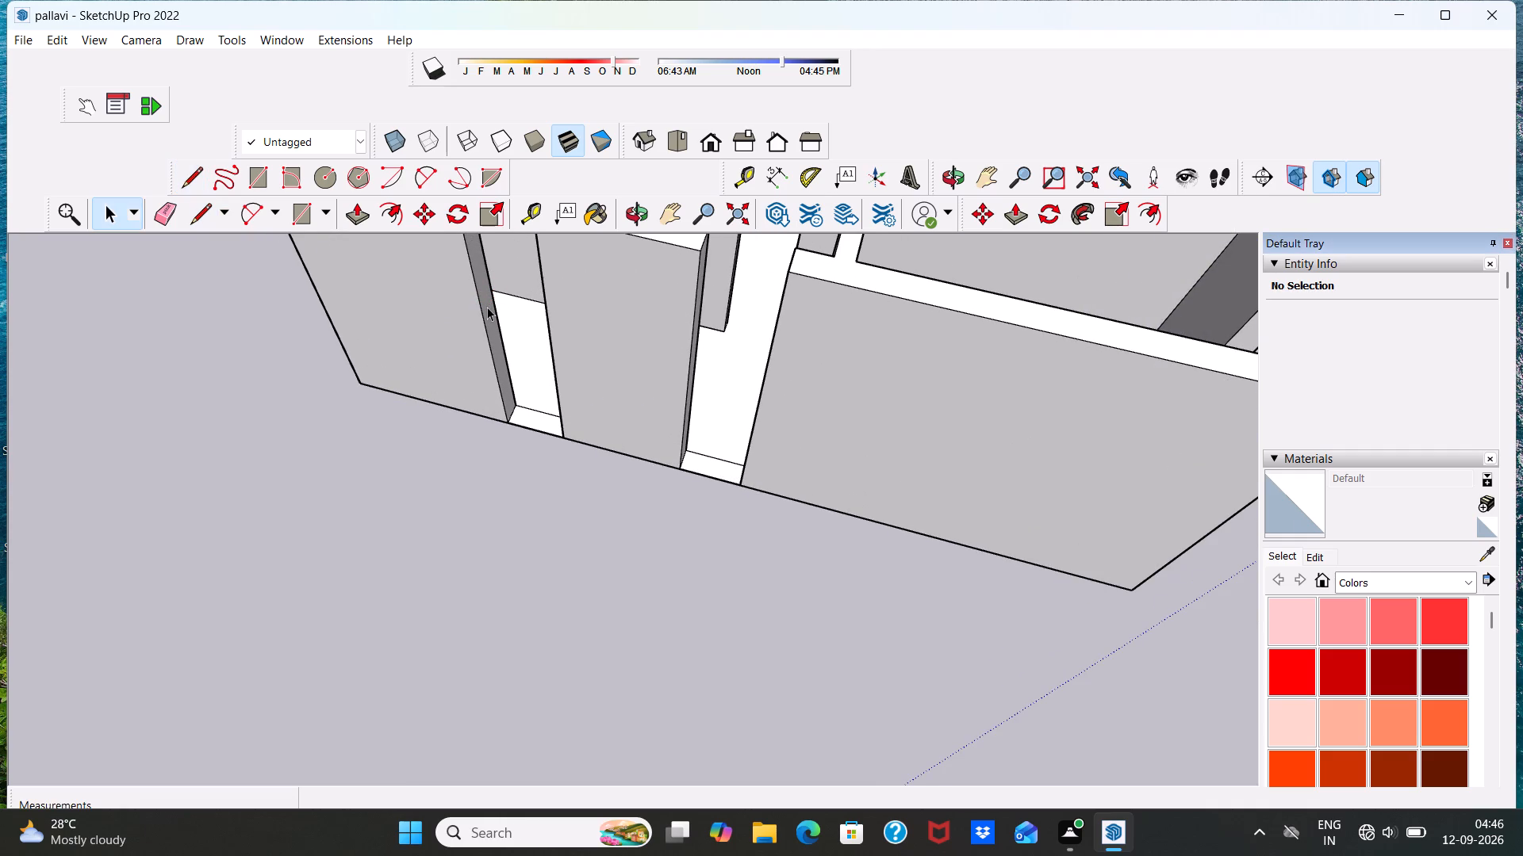
Mark 7' above the floor on the same jamb's outer edge and draw a line across the jamb there.
middle_drag(532, 315, 544, 462)
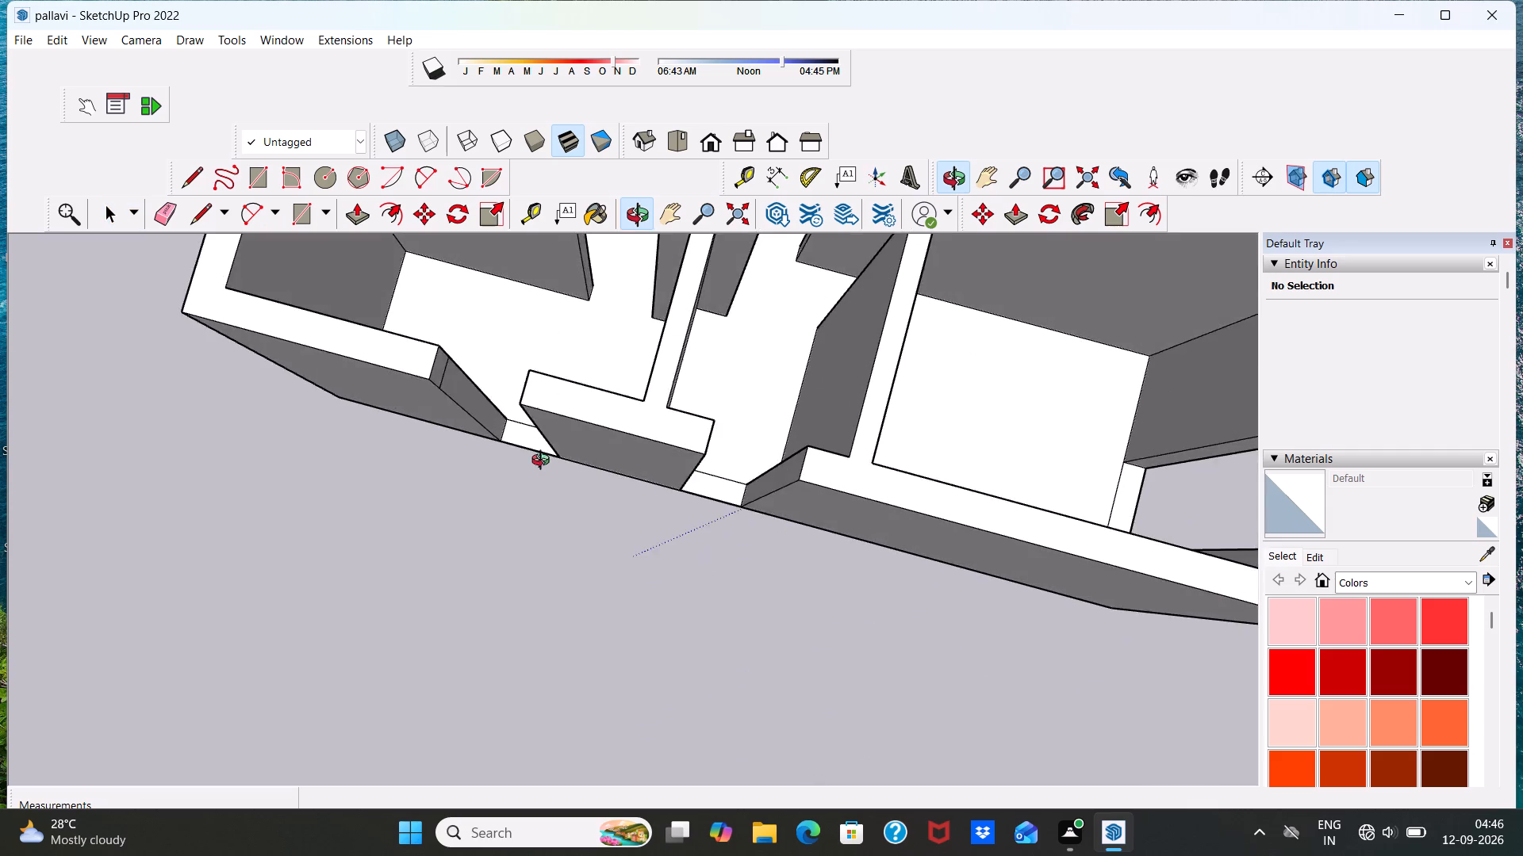
middle_drag(544, 462, 527, 369)
scroll(480, 361, up, 3)
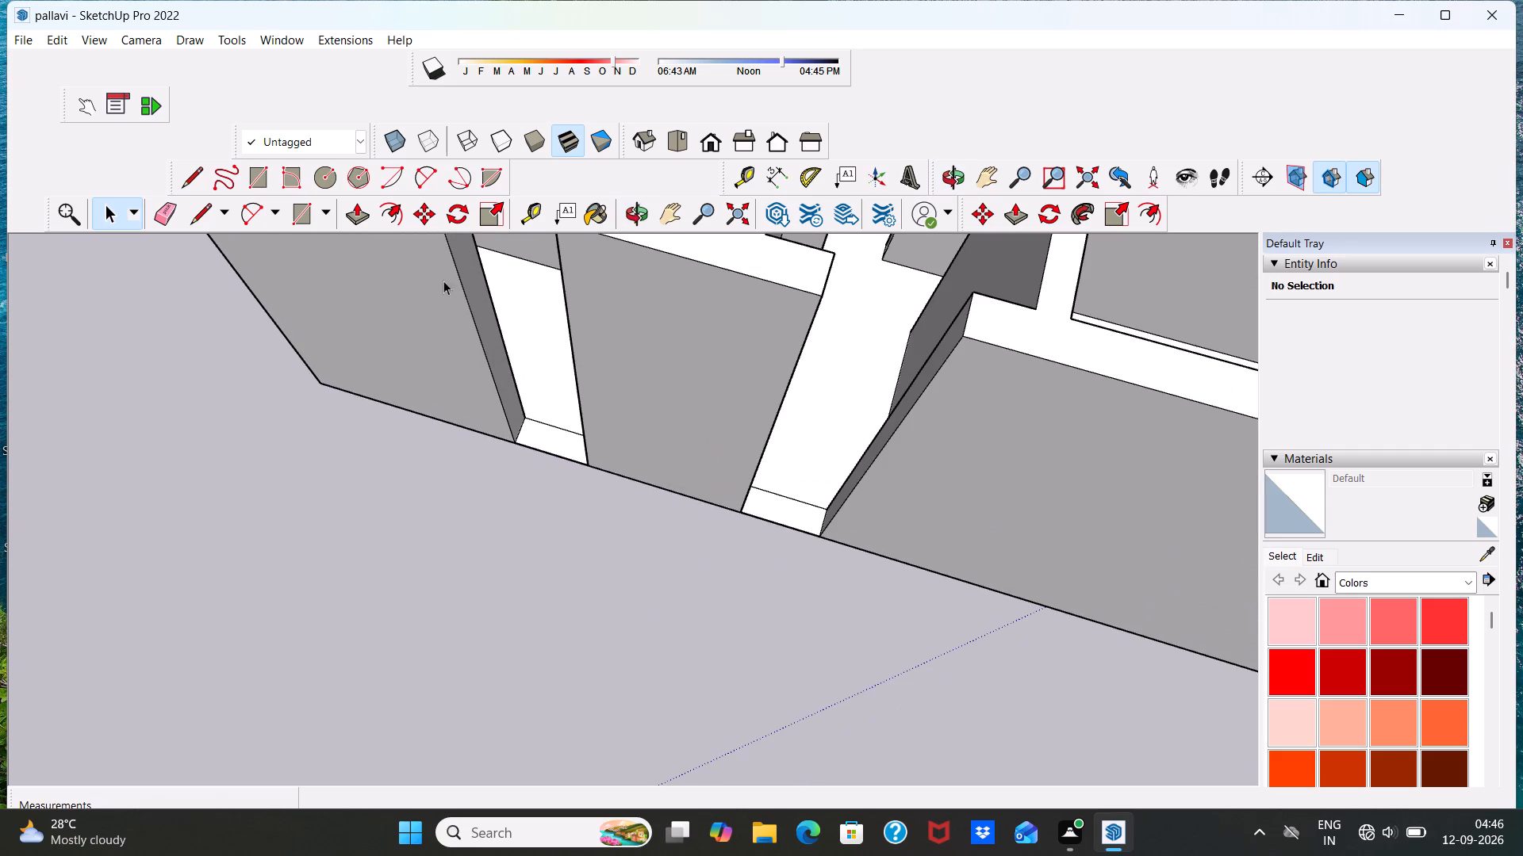
click(208, 219)
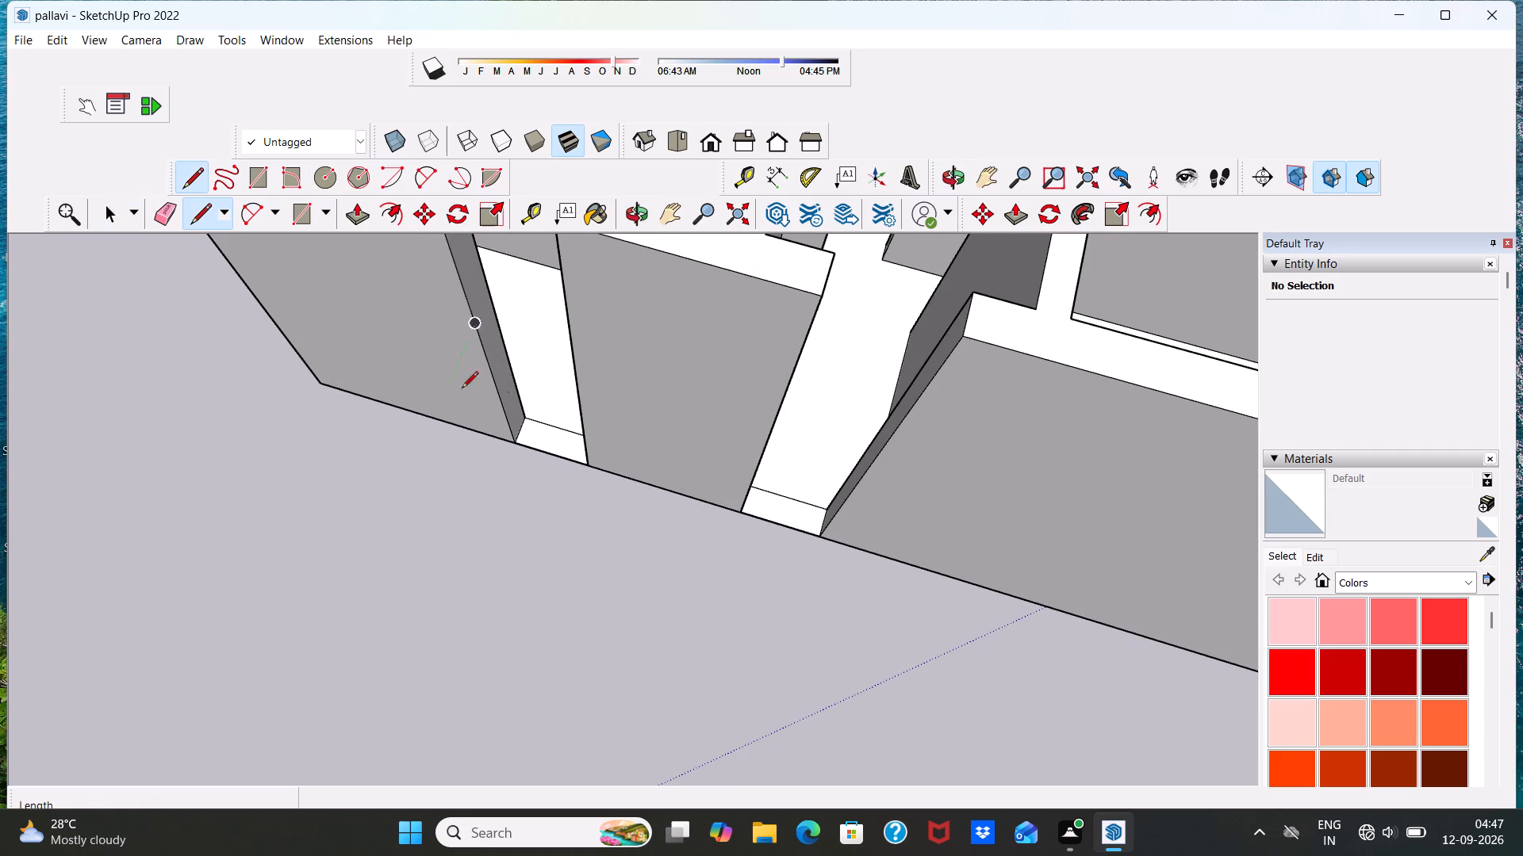
click(516, 440)
key(7)
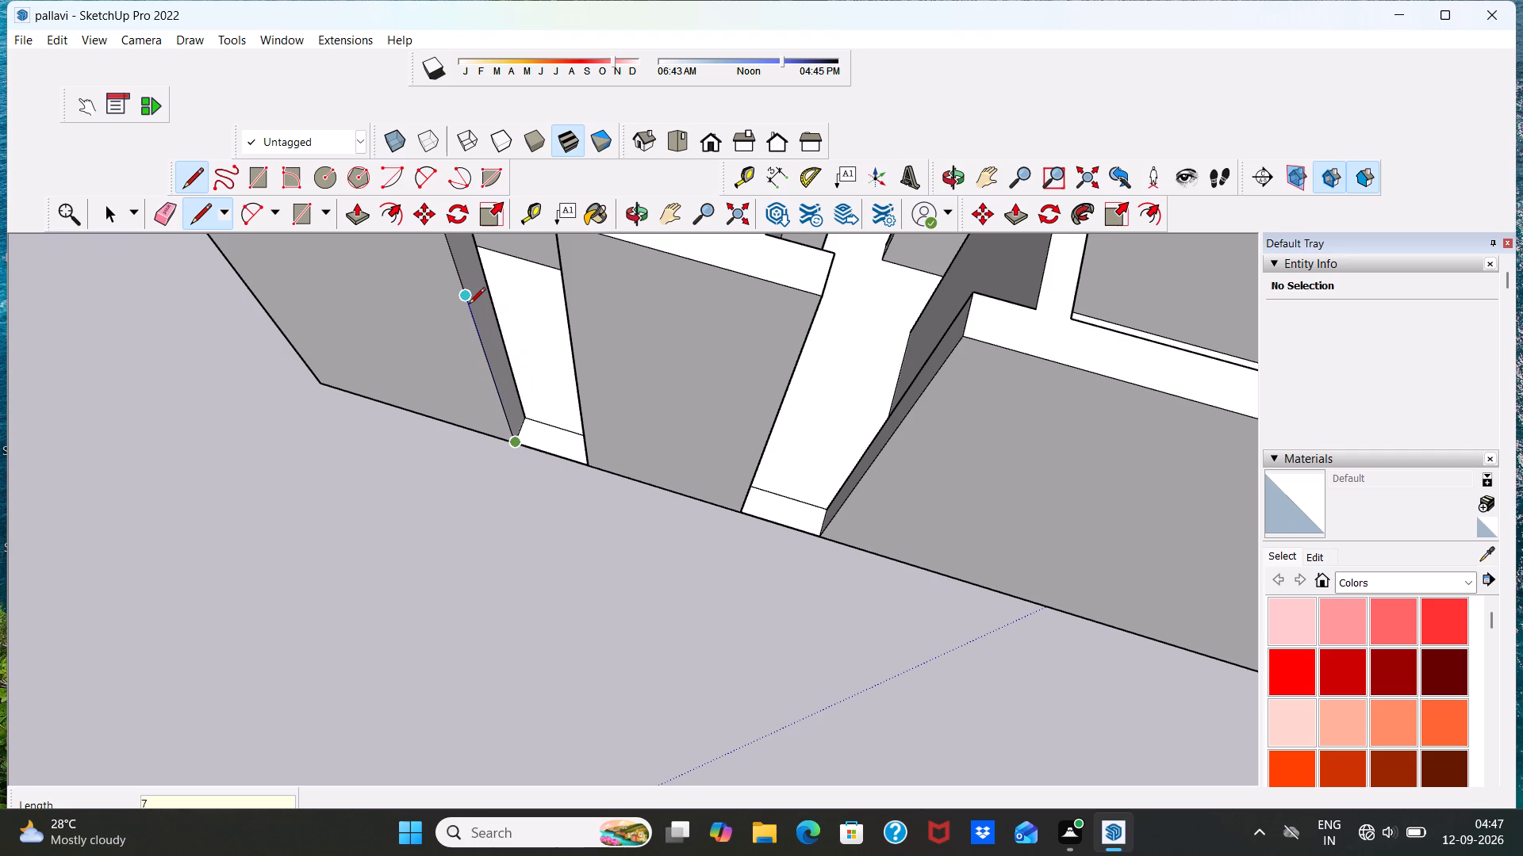
key(apostrophe)
key(Return)
scroll(470, 314, down, 13)
scroll(475, 311, up, 4)
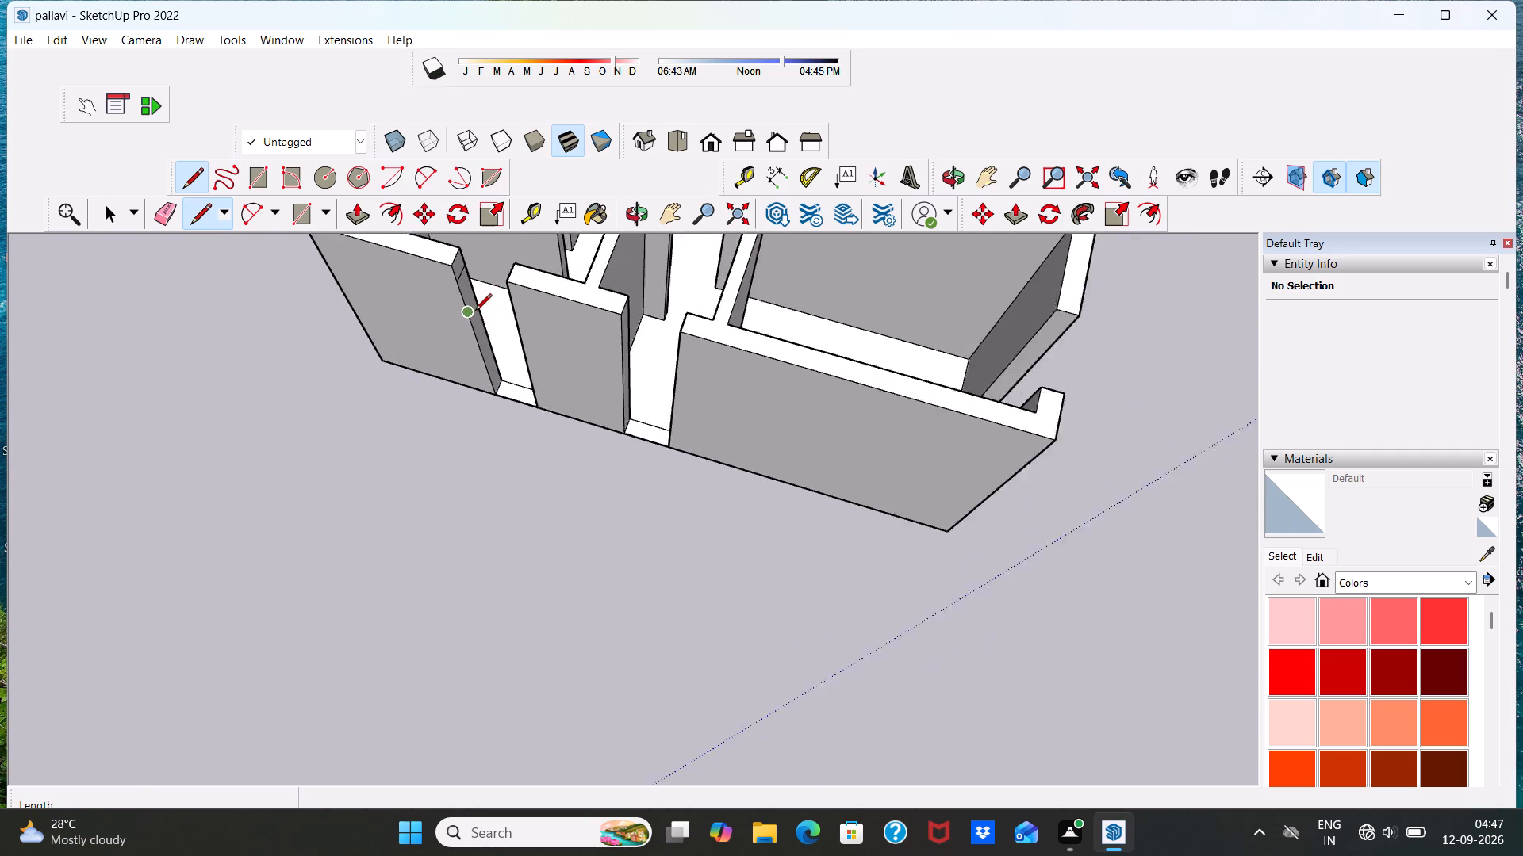
scroll(475, 311, up, 13)
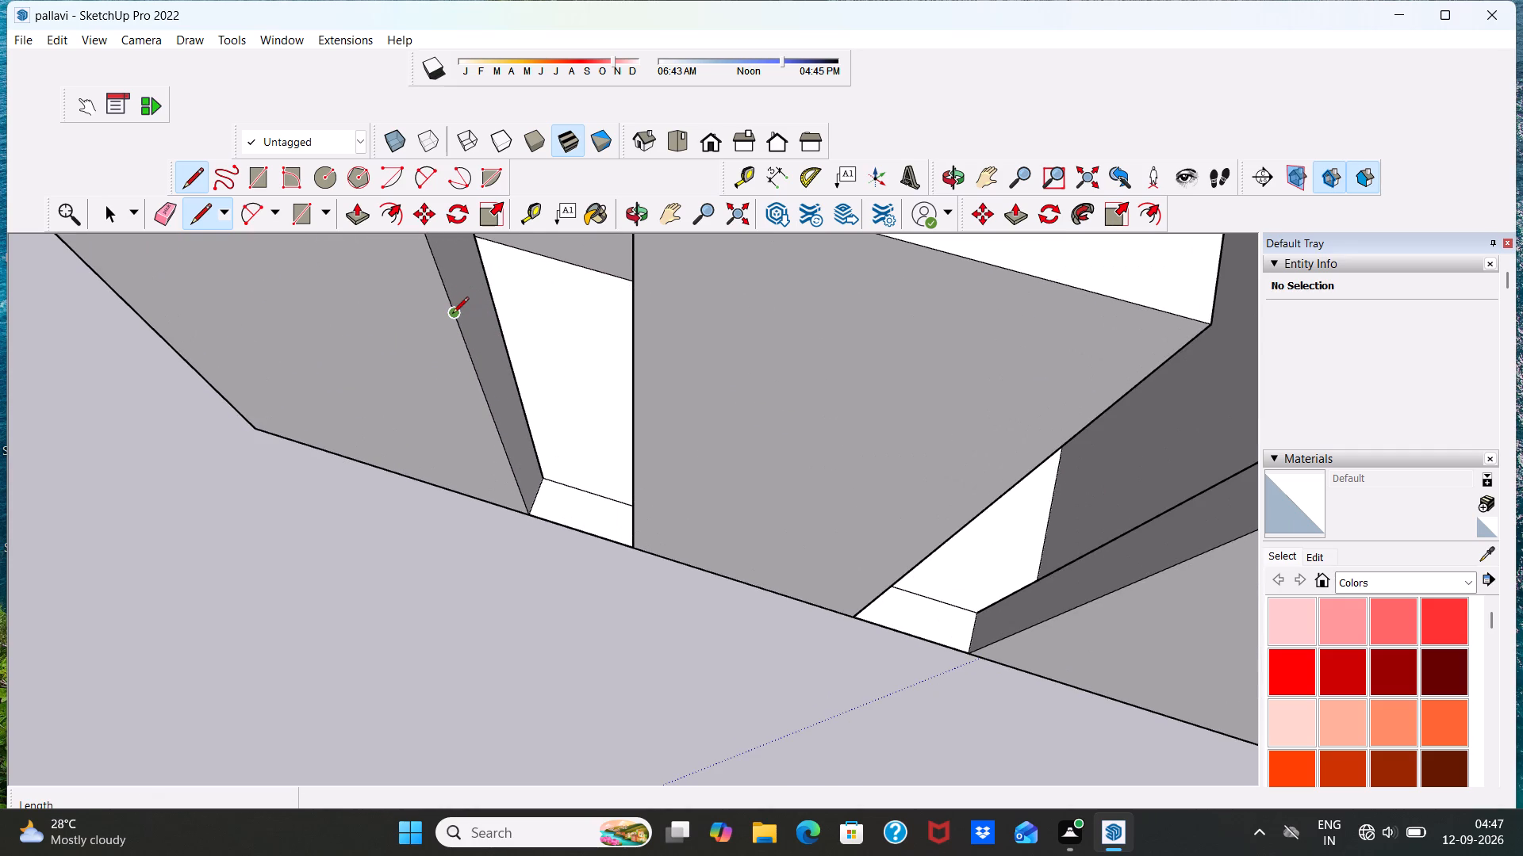
click(452, 315)
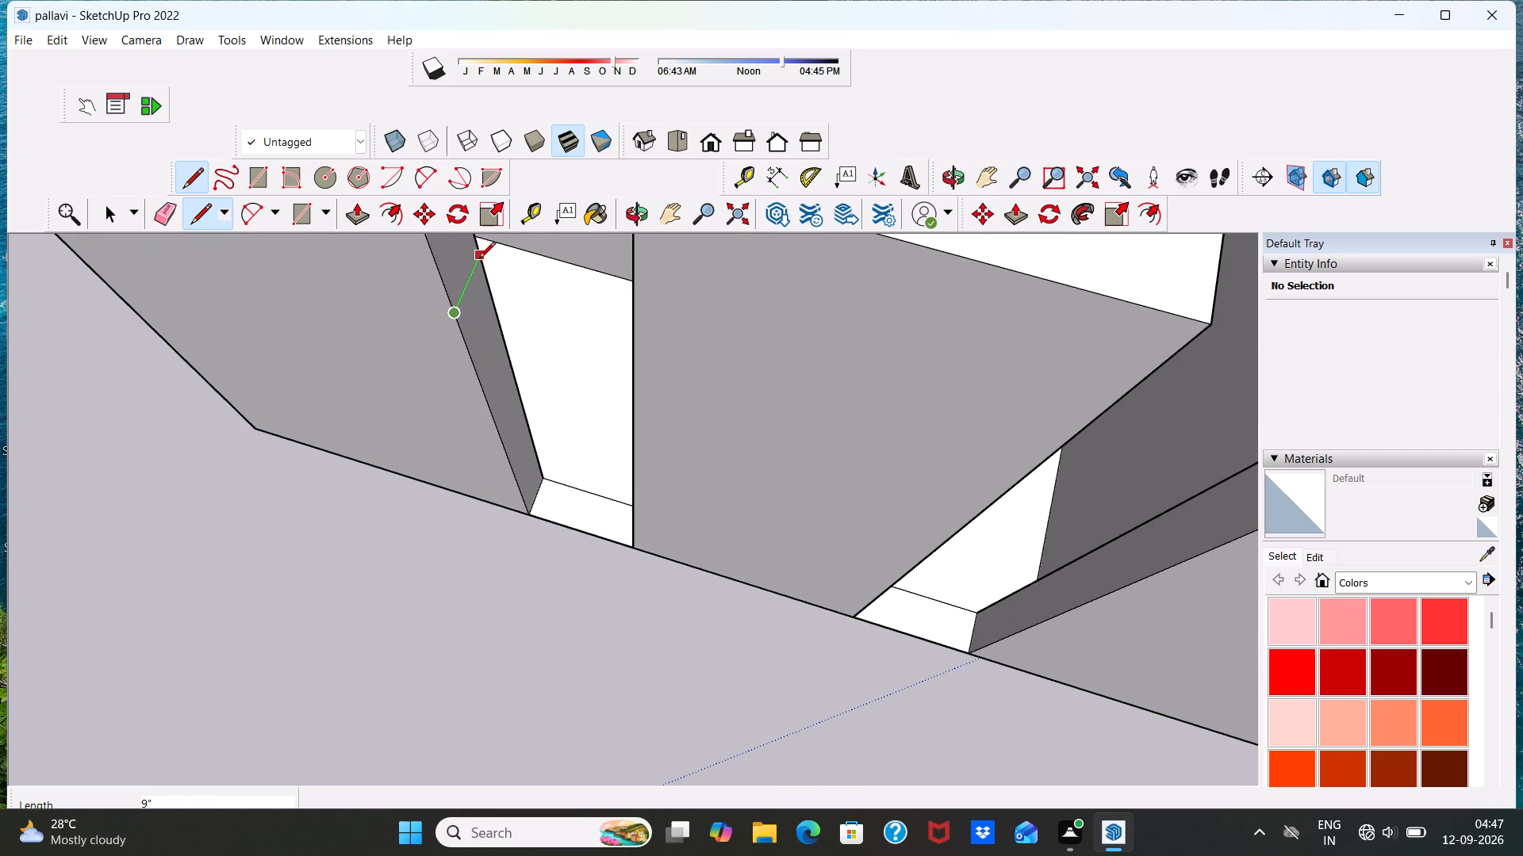
click(478, 254)
scroll(501, 334, down, 16)
scroll(503, 308, up, 3)
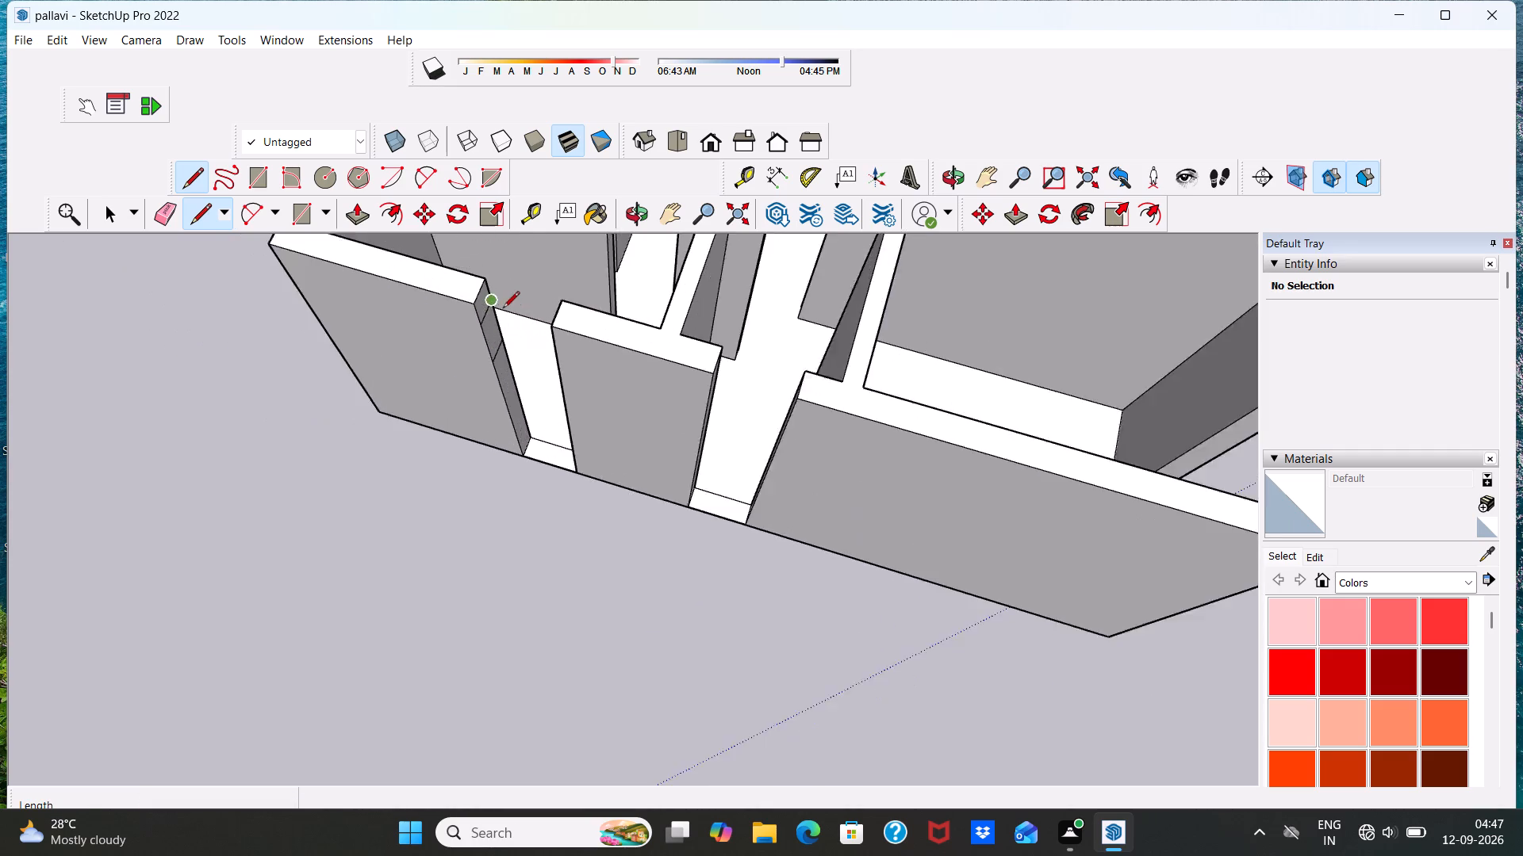
Push/Pull the 7' high lower jamb section across the opening nearest the corner to the opposite jamb, closing it below the window.
scroll(503, 309, up, 8)
key(space)
middle_drag(541, 423, 542, 365)
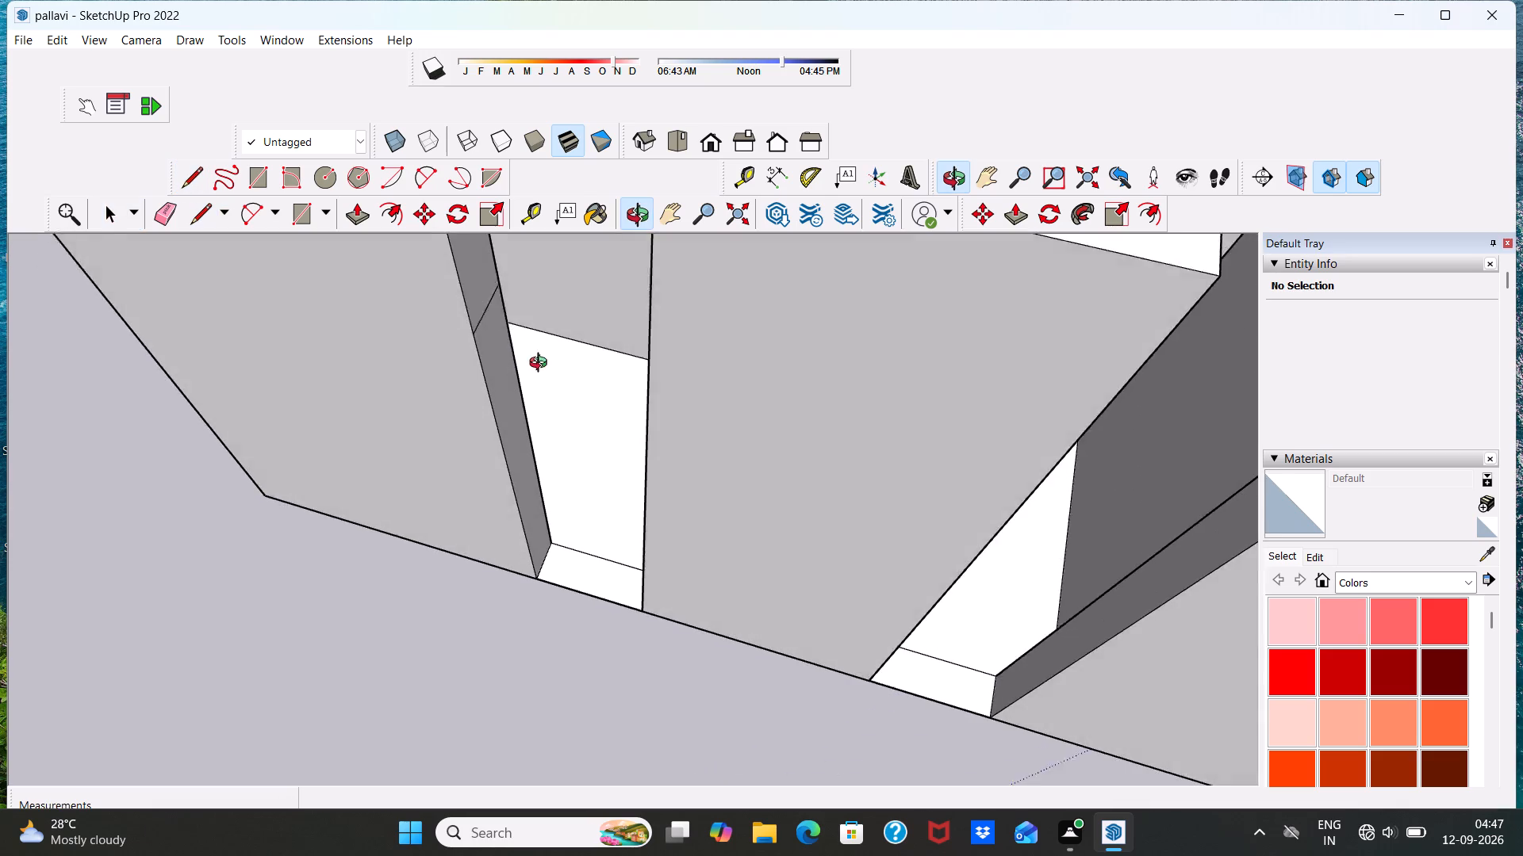
middle_drag(542, 365, 547, 359)
scroll(547, 364, down, 11)
scroll(541, 281, up, 7)
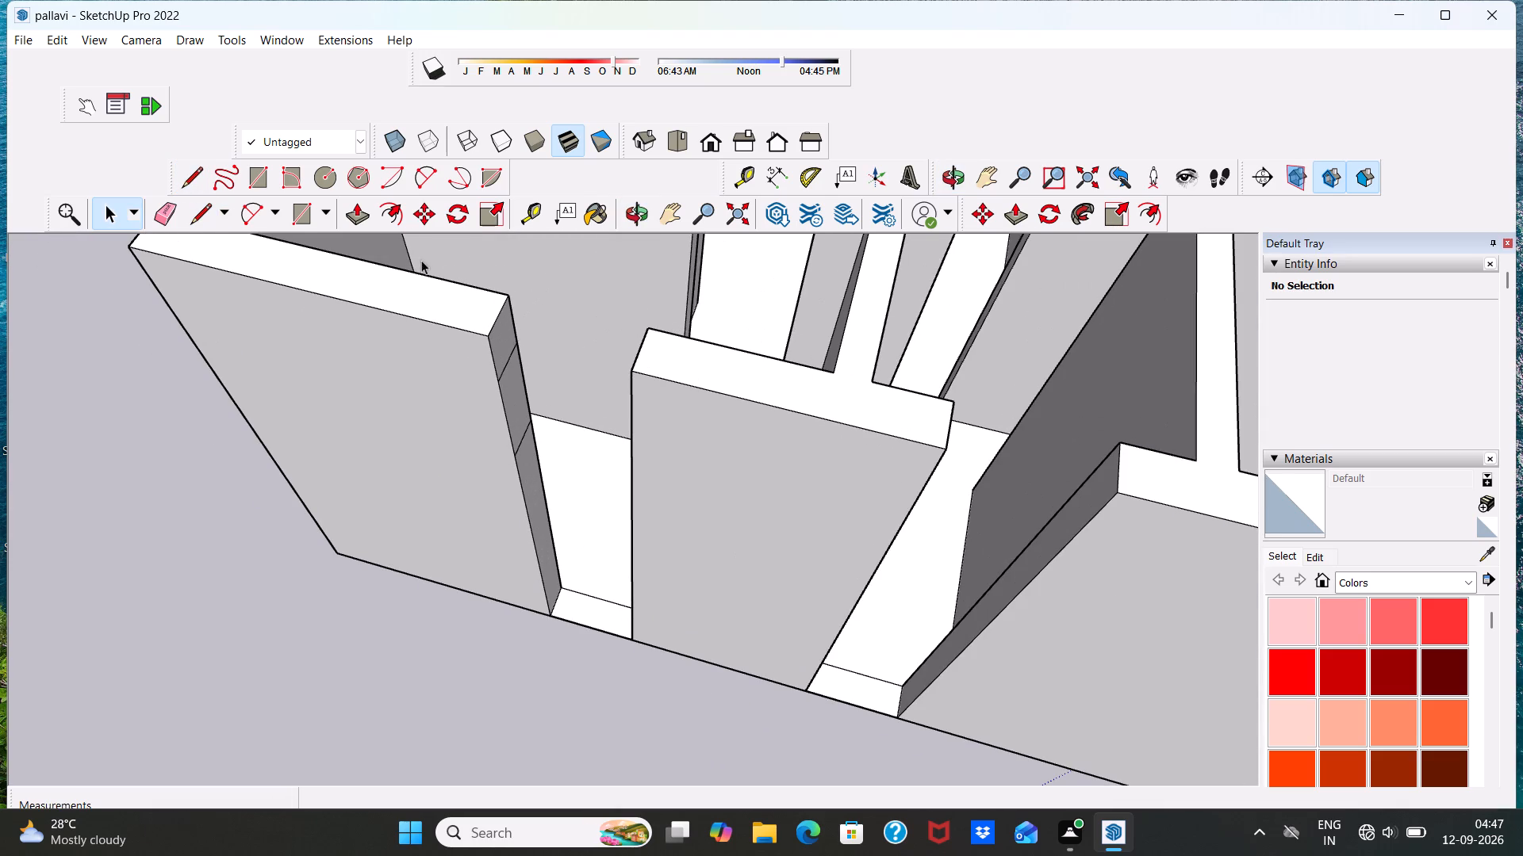
click(352, 212)
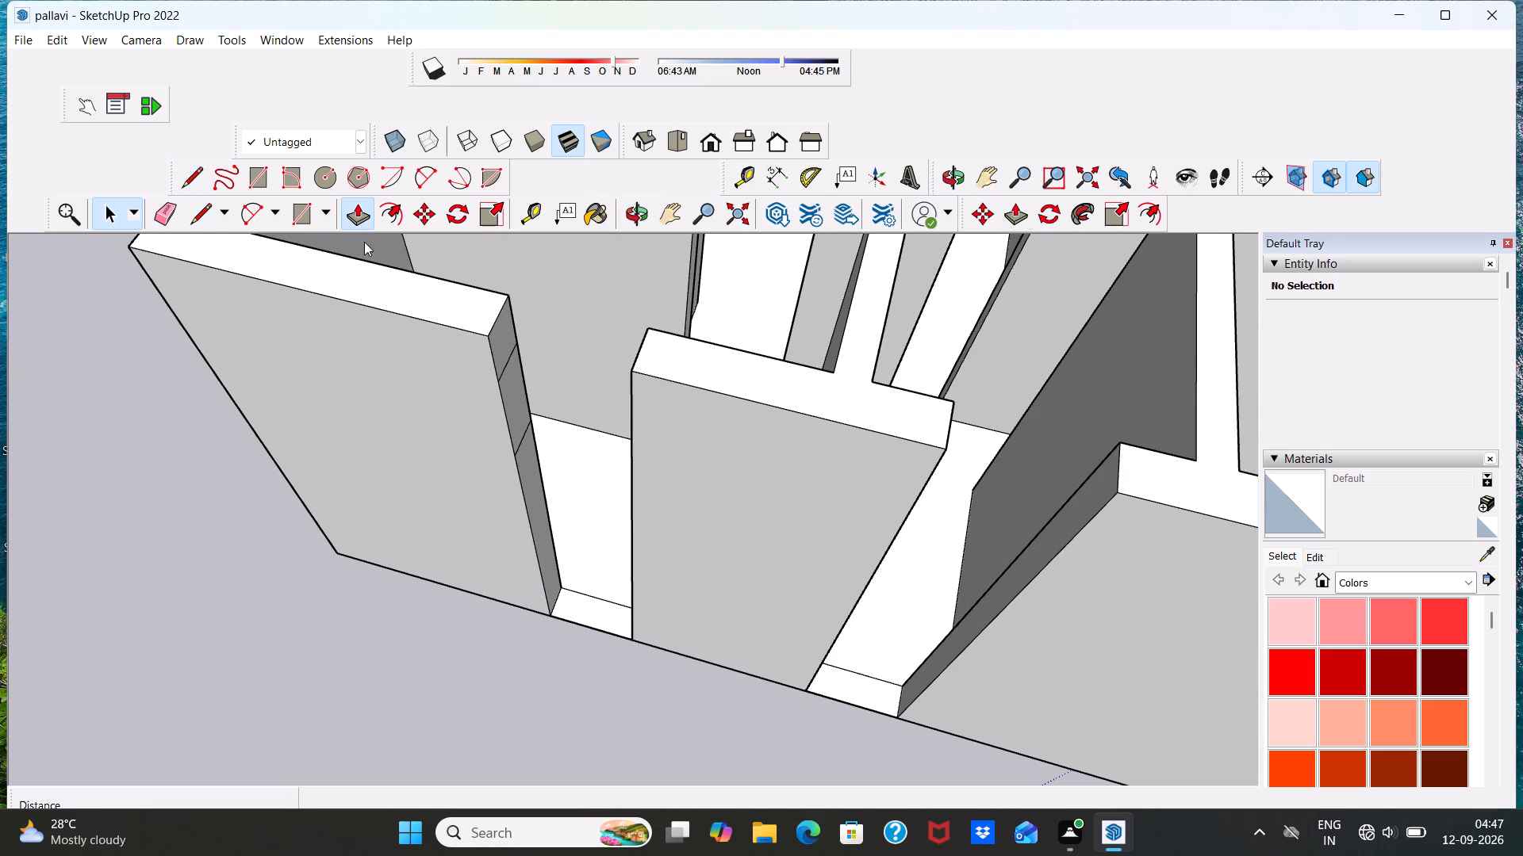
click(537, 488)
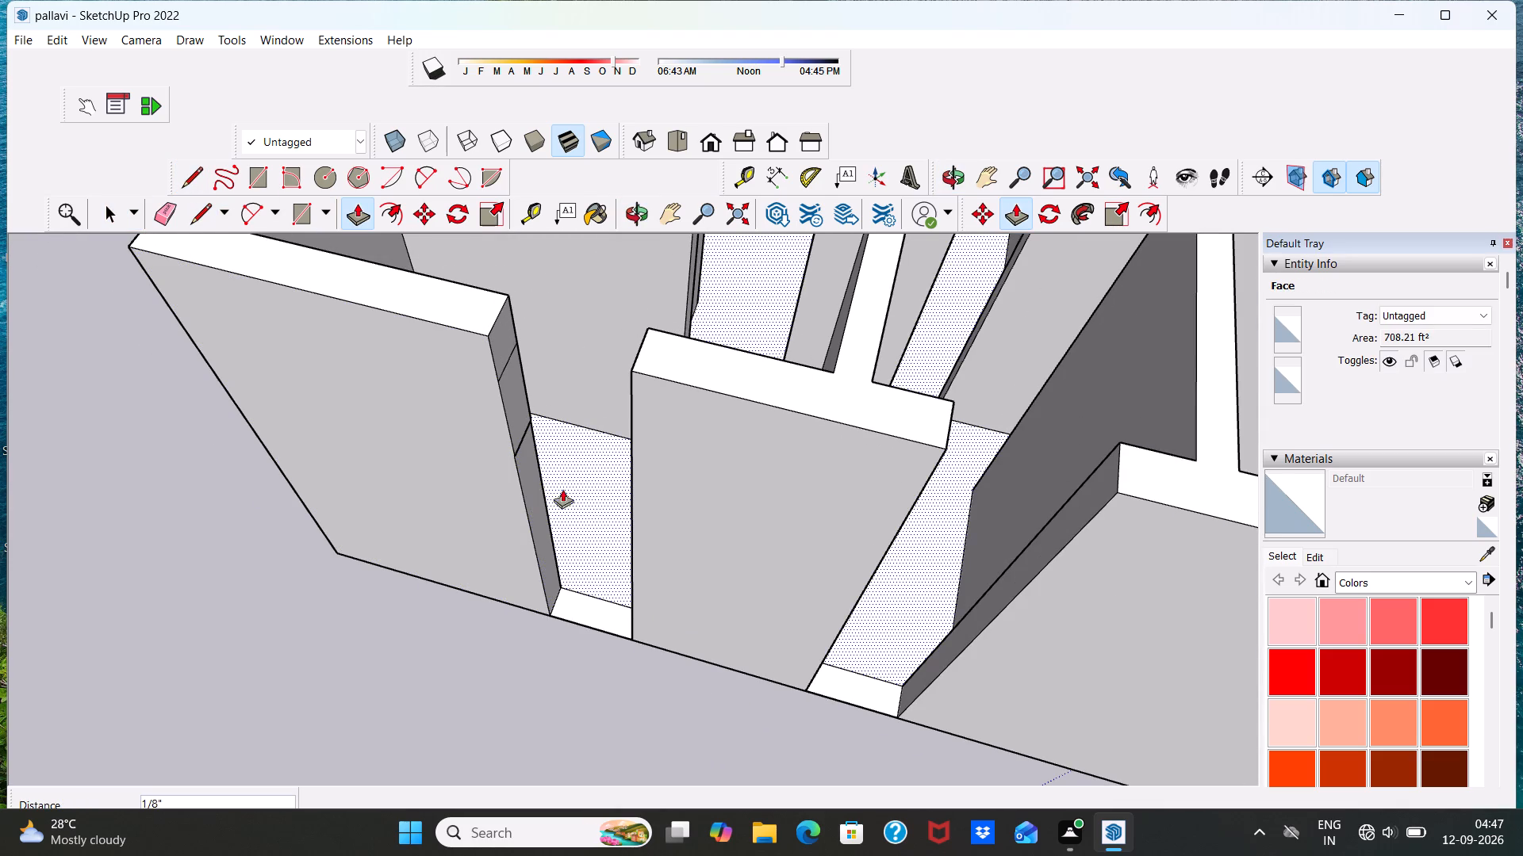
click(537, 499)
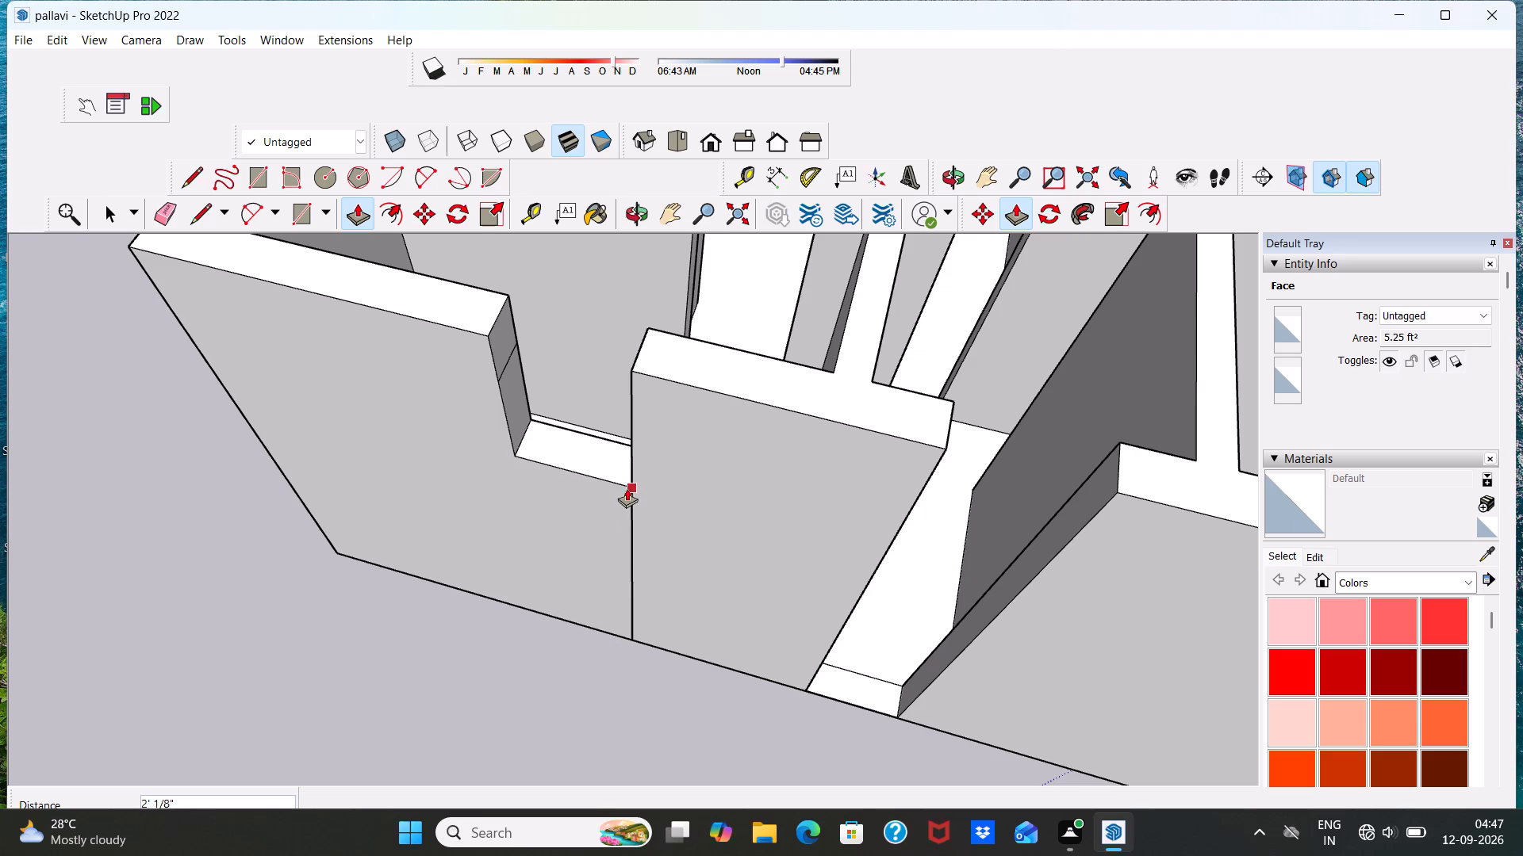
click(637, 488)
Push/Pull the 1' high top jamb section 2' across the same opening to meet the opposite jamb above the window.
click(500, 334)
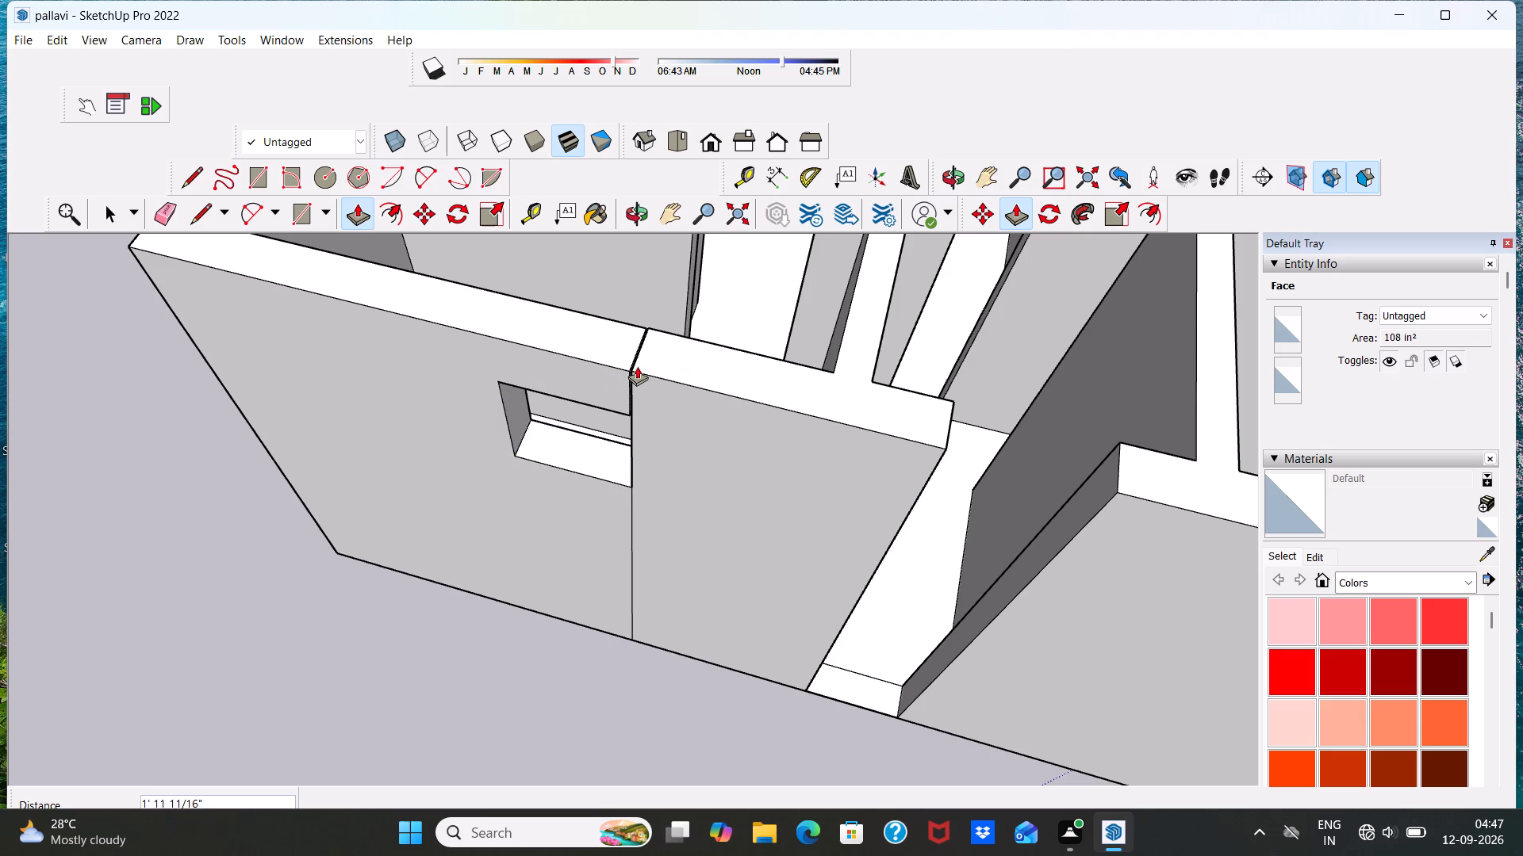
scroll(632, 370, up, 9)
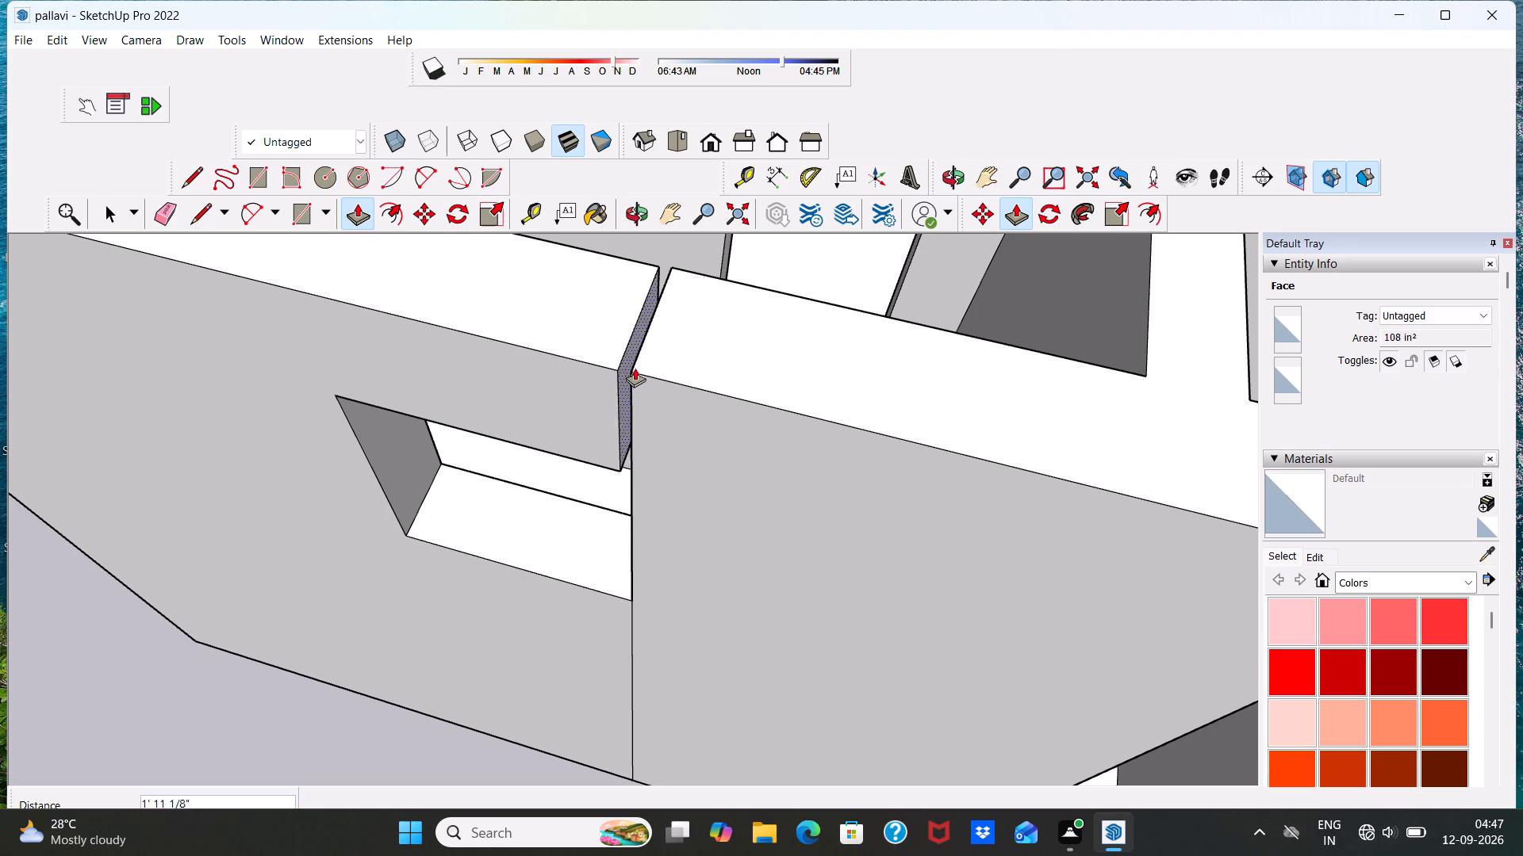
scroll(633, 366, up, 5)
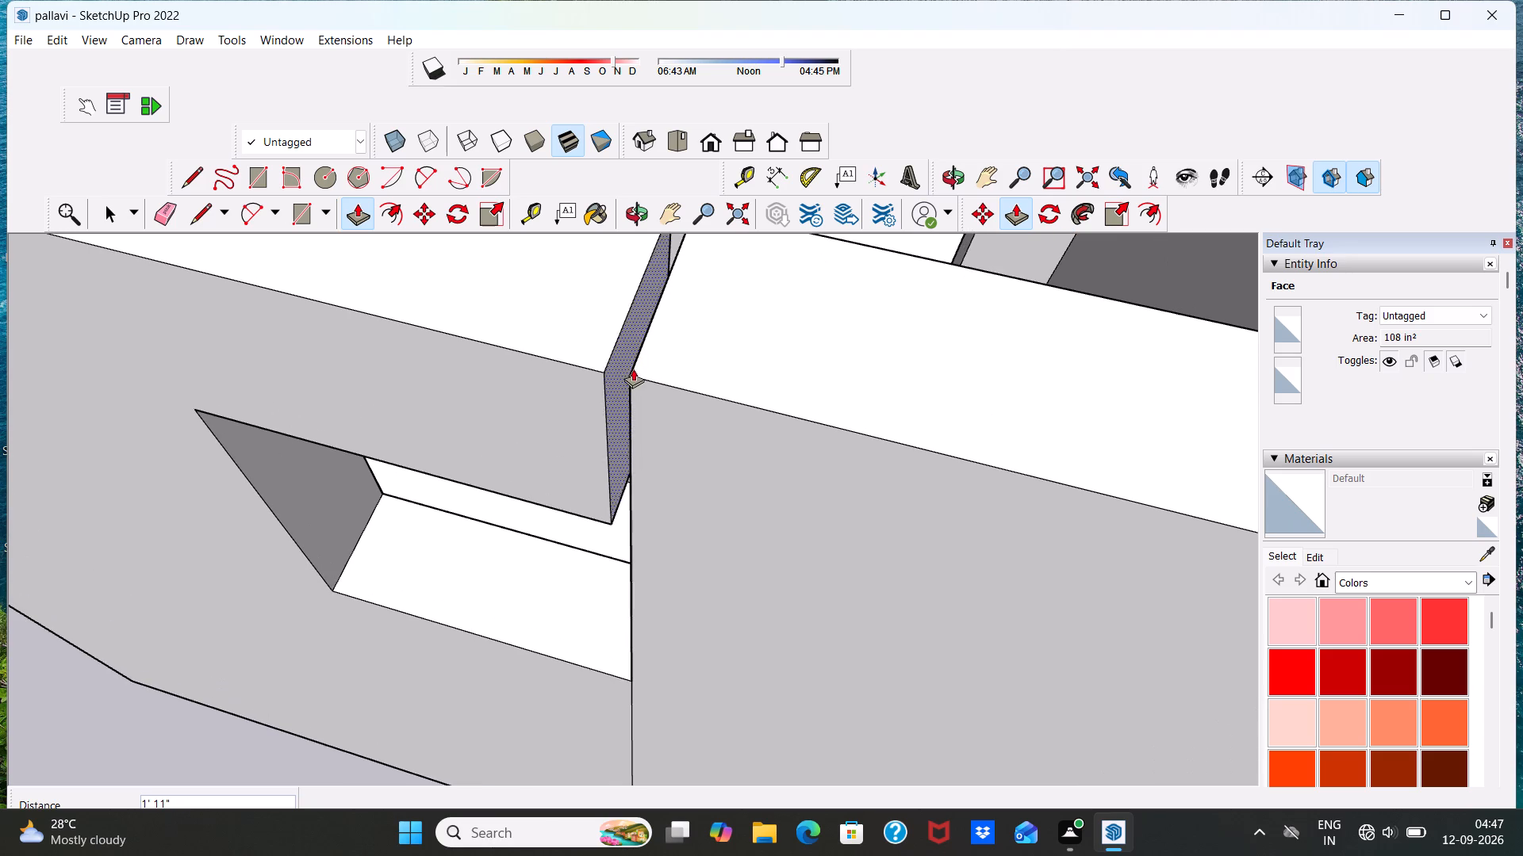
click(633, 375)
Mark 1' below the wall top on the outer jamb edge of the same wall's second opening and draw a line across the jamb.
scroll(642, 369, down, 19)
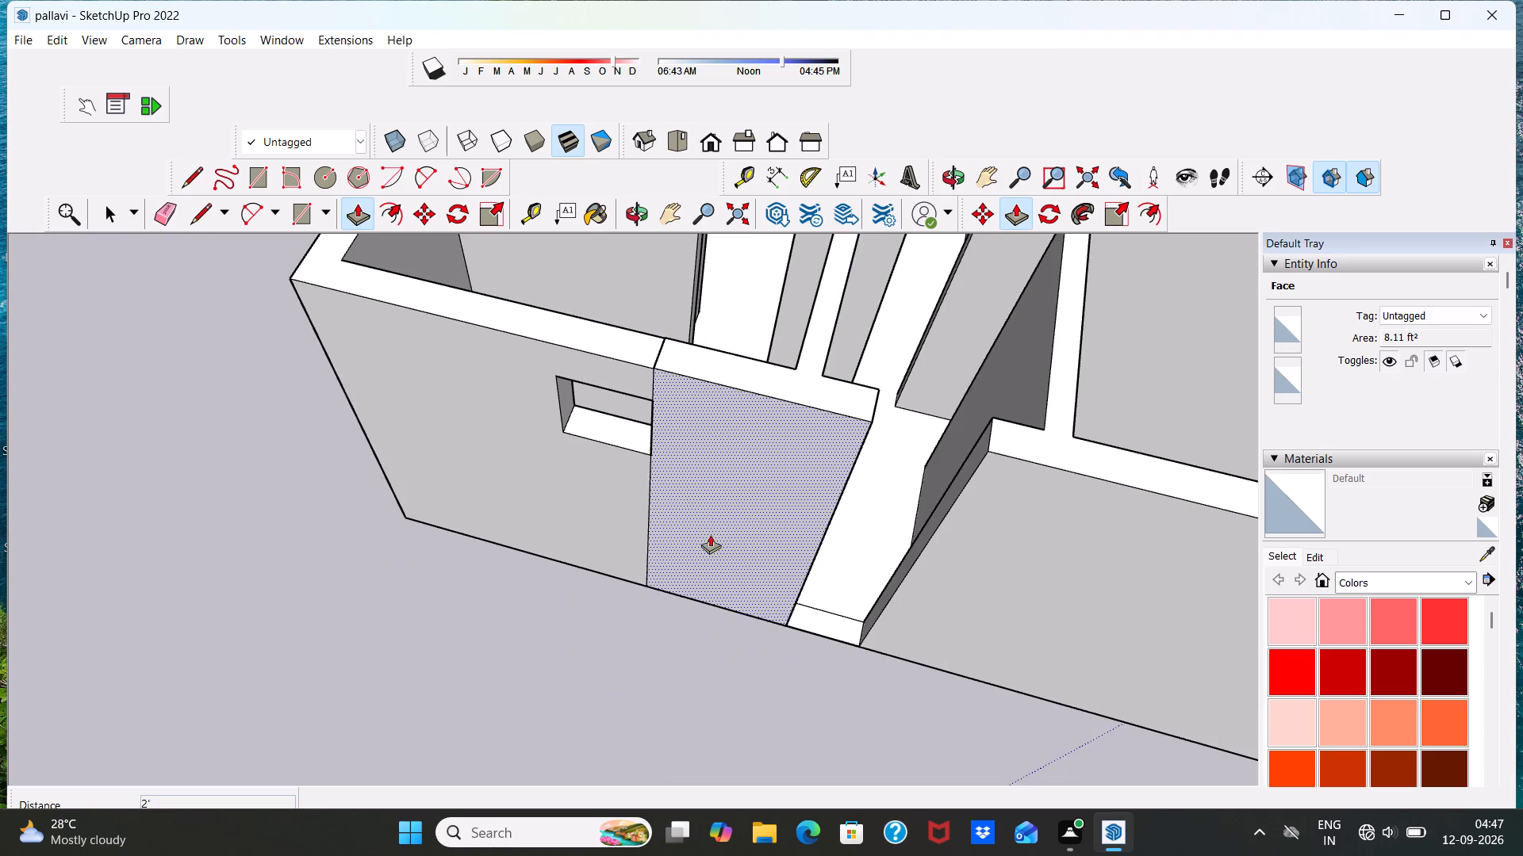
middle_drag(714, 551, 720, 444)
middle_drag(860, 473, 729, 479)
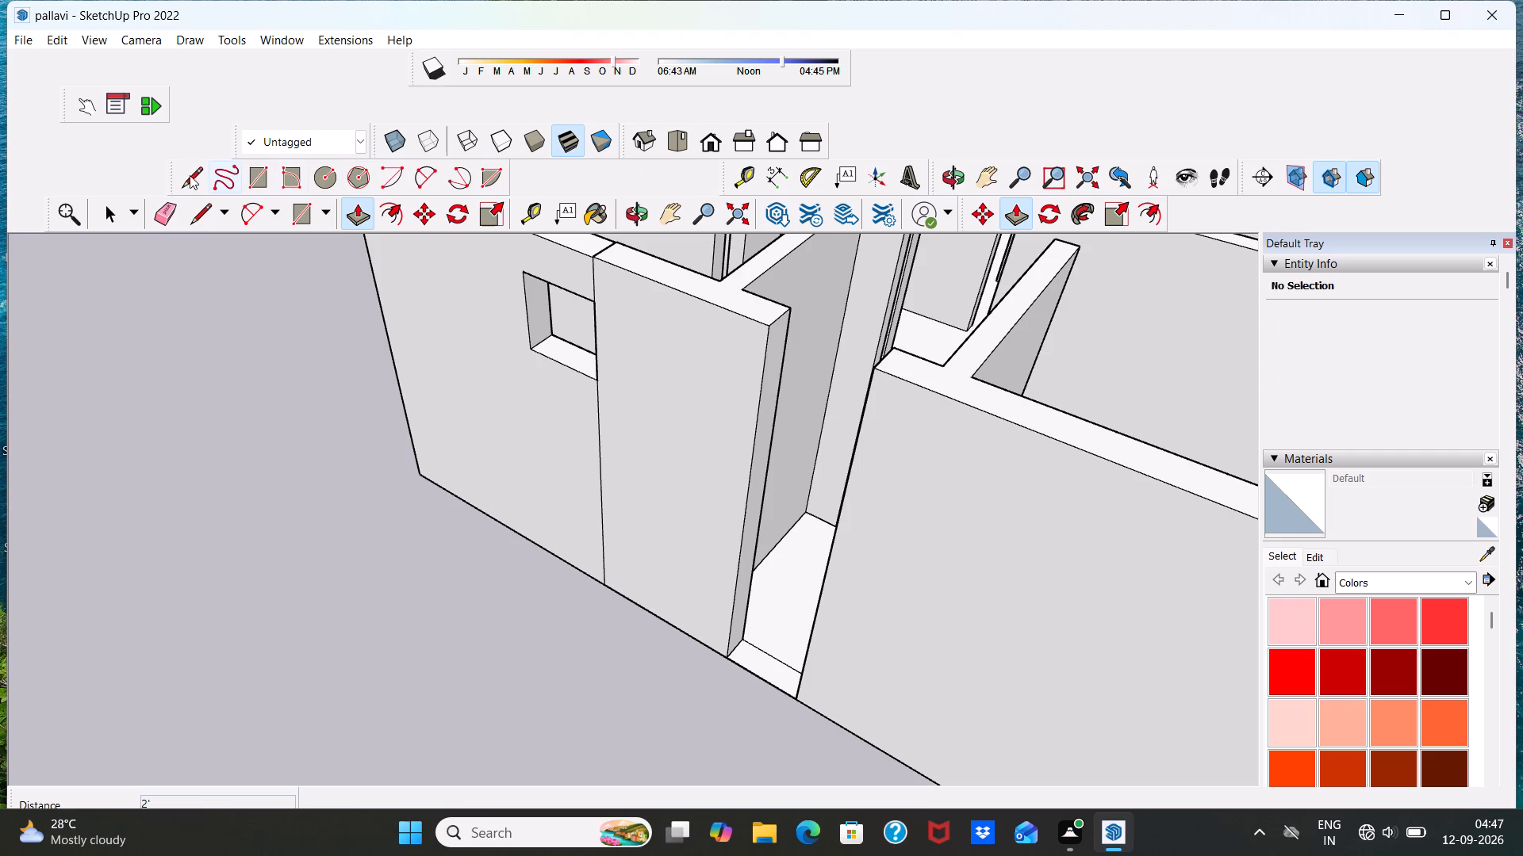
click(191, 170)
scroll(809, 327, up, 4)
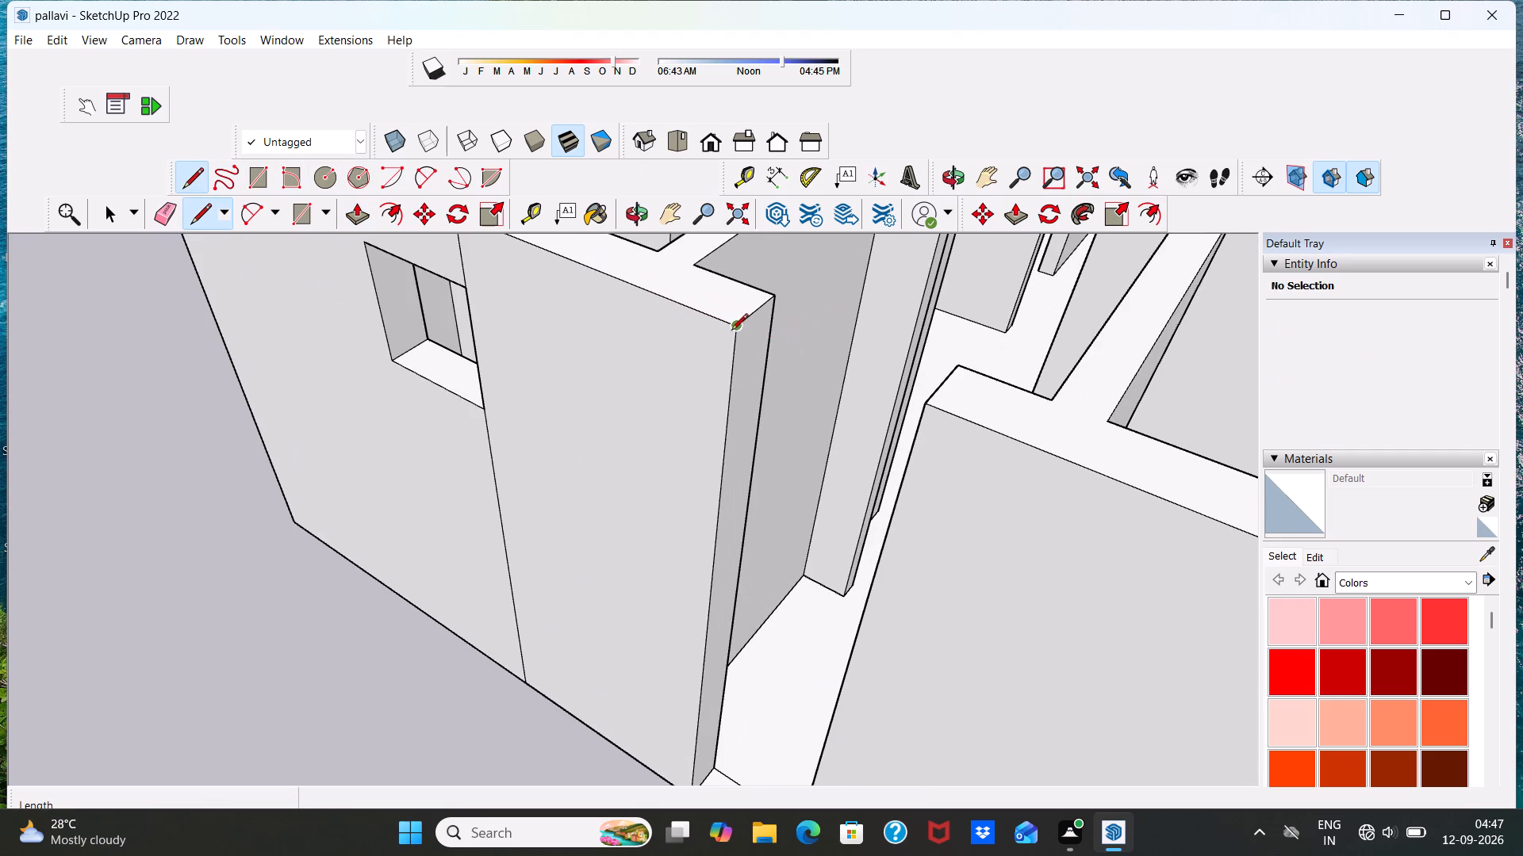
click(731, 331)
key(1)
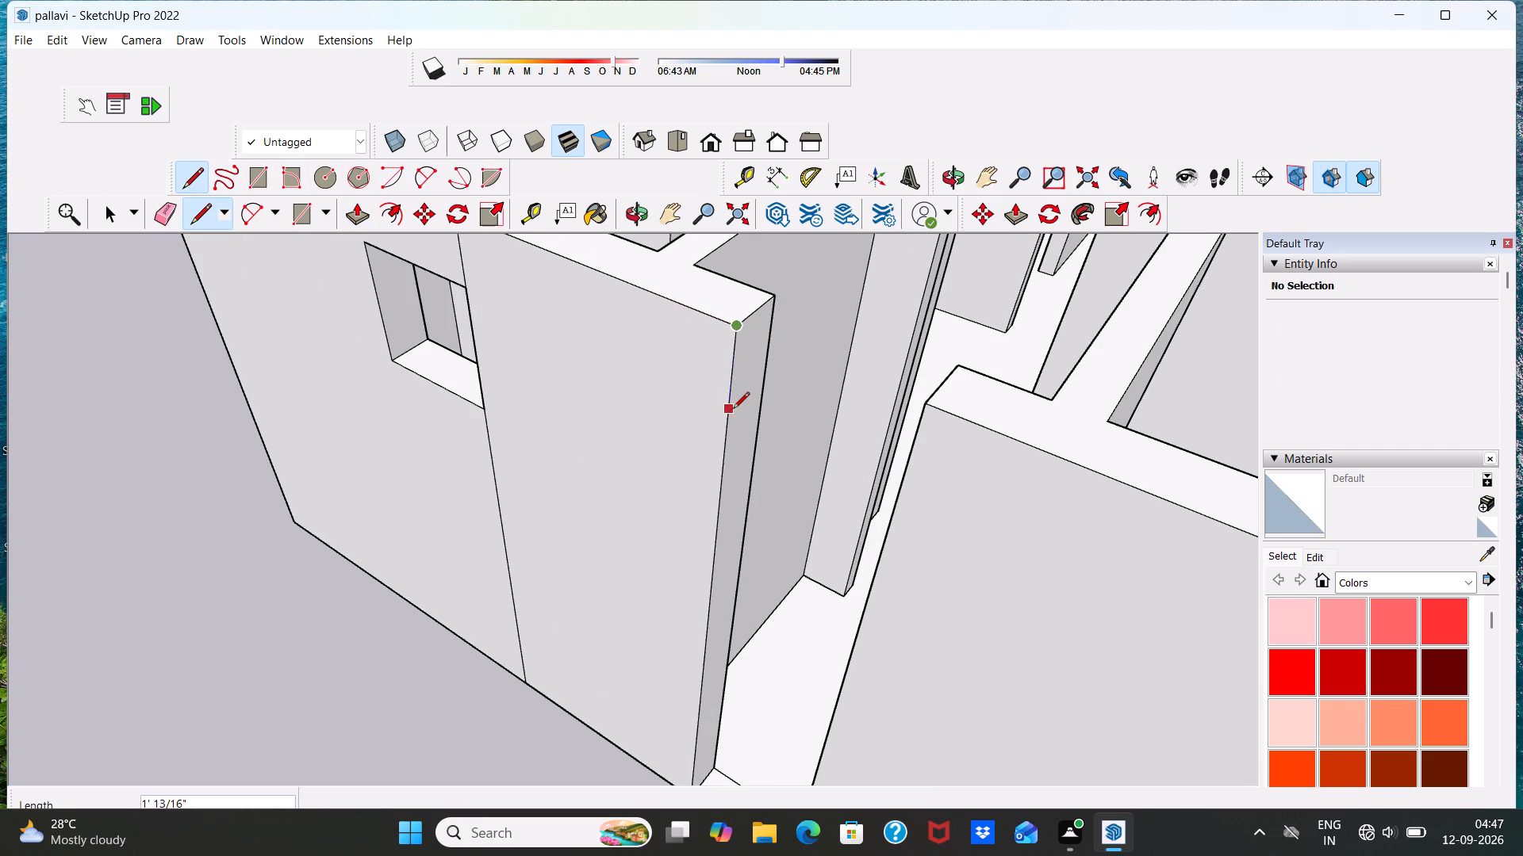
key(apostrophe)
key(Return)
click(729, 405)
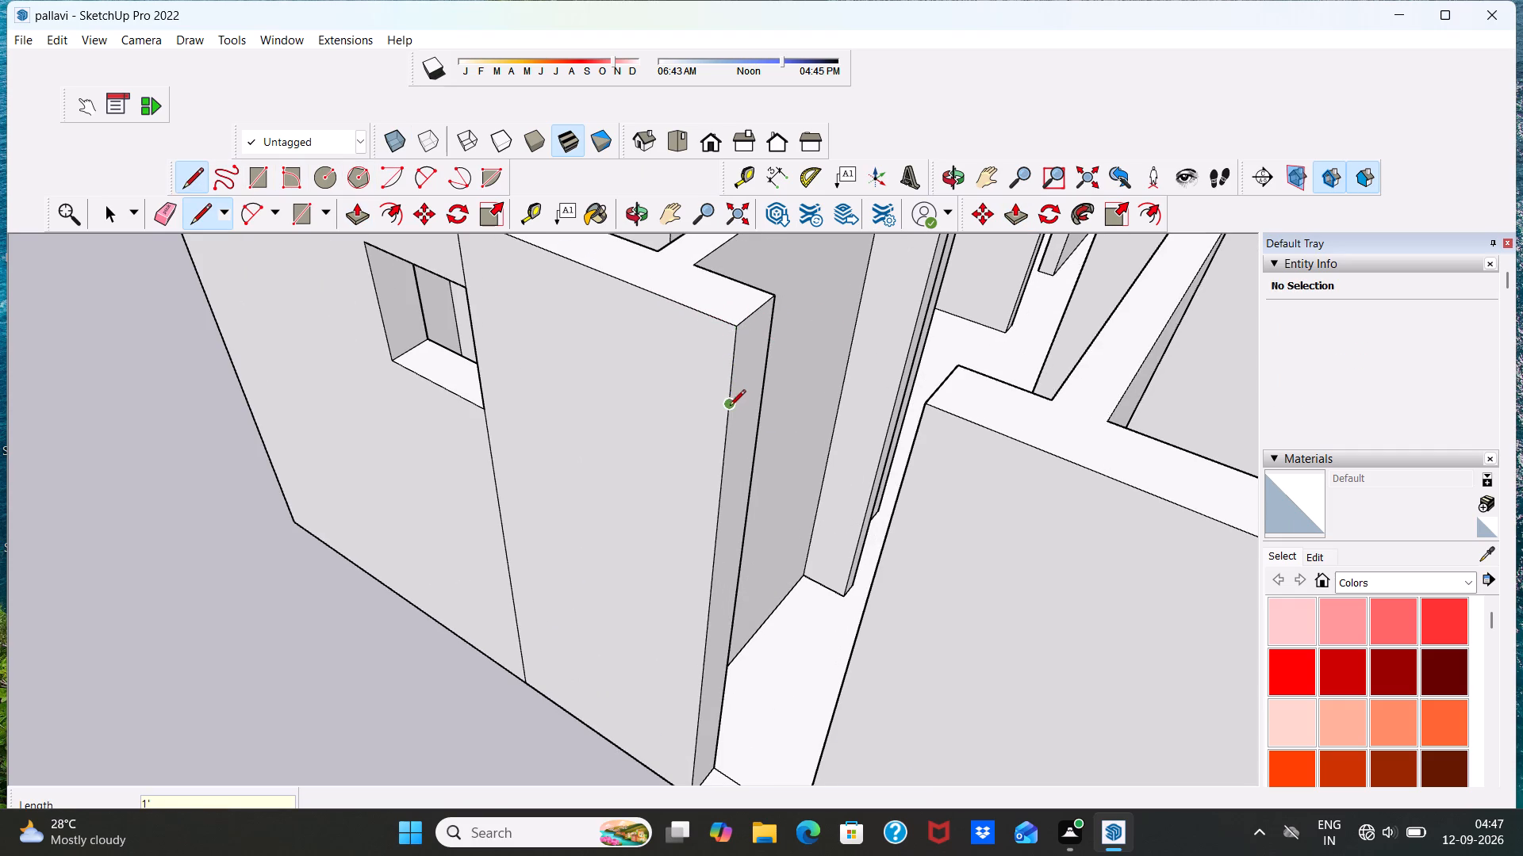
click(762, 376)
Mark 7' above the floor on the second opening's same outer jamb edge and draw a line across the jamb there.
scroll(702, 680, down, 8)
scroll(712, 705, up, 11)
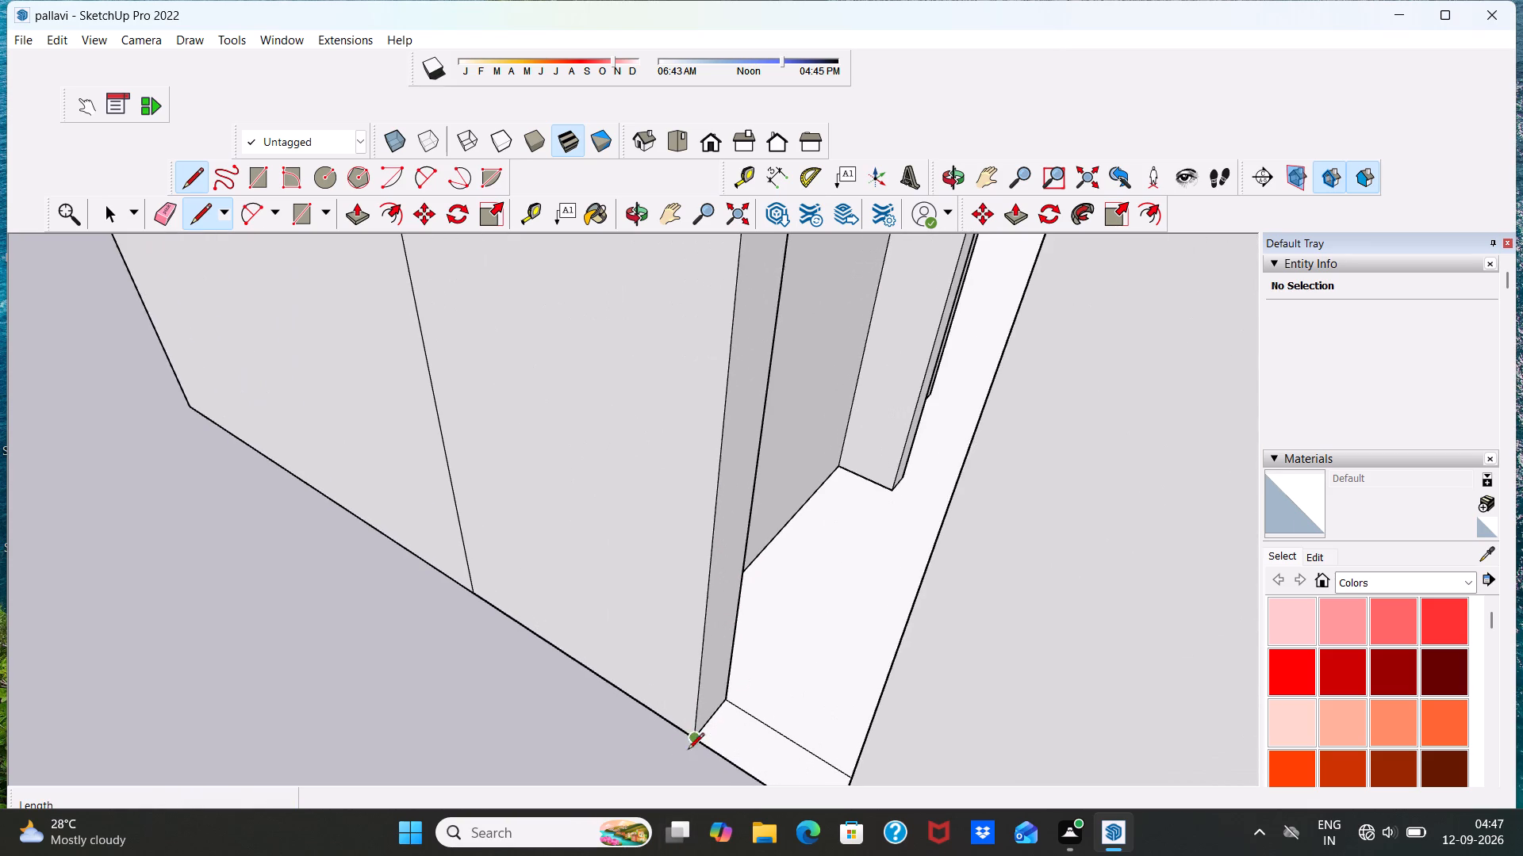
click(695, 734)
key(7)
key(apostrophe)
key(Return)
scroll(715, 522, down, 12)
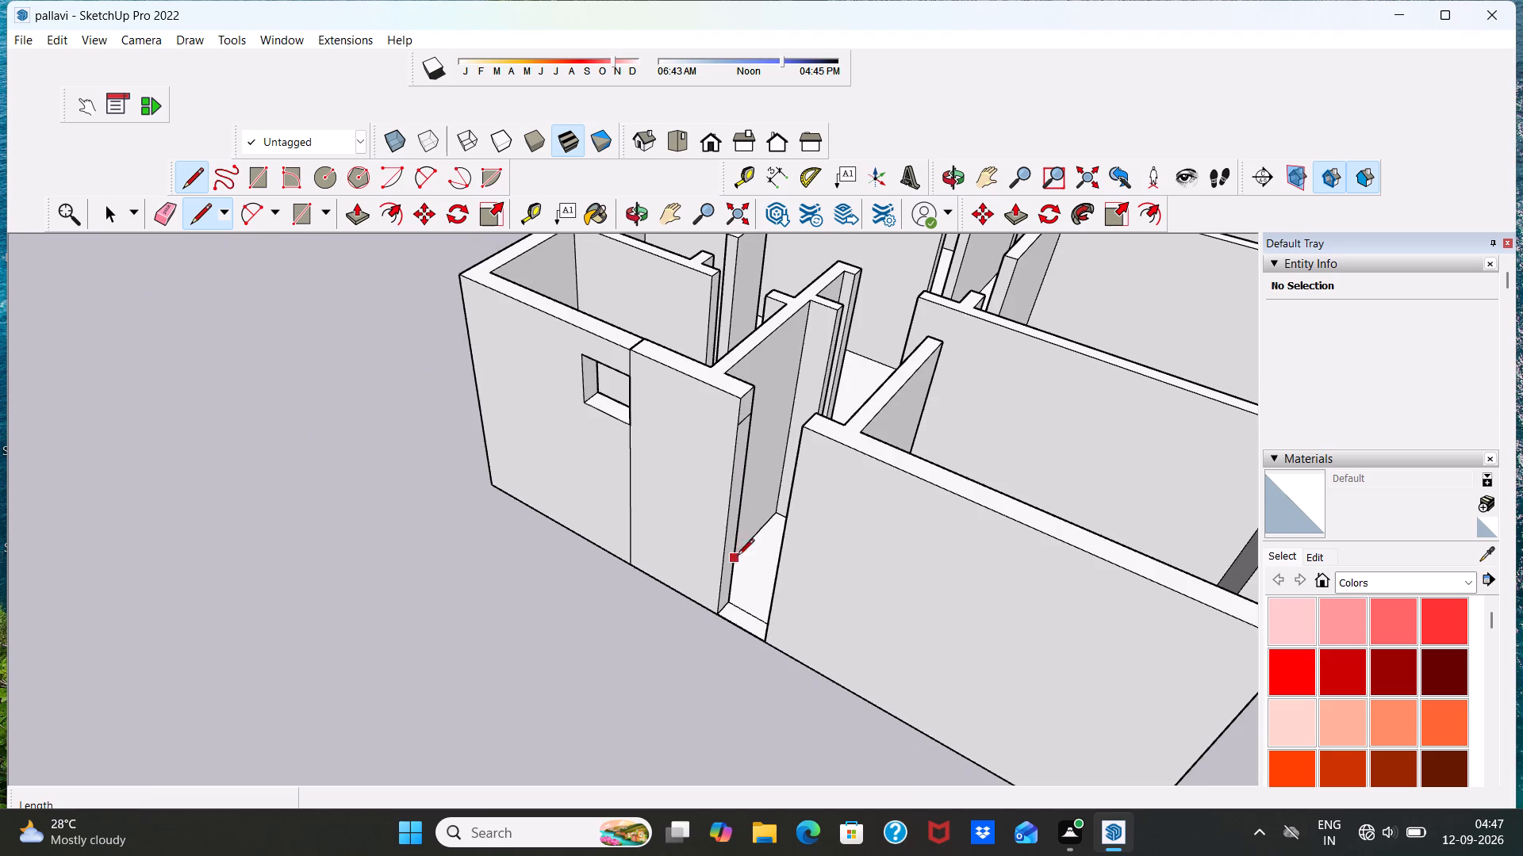
scroll(731, 479, up, 10)
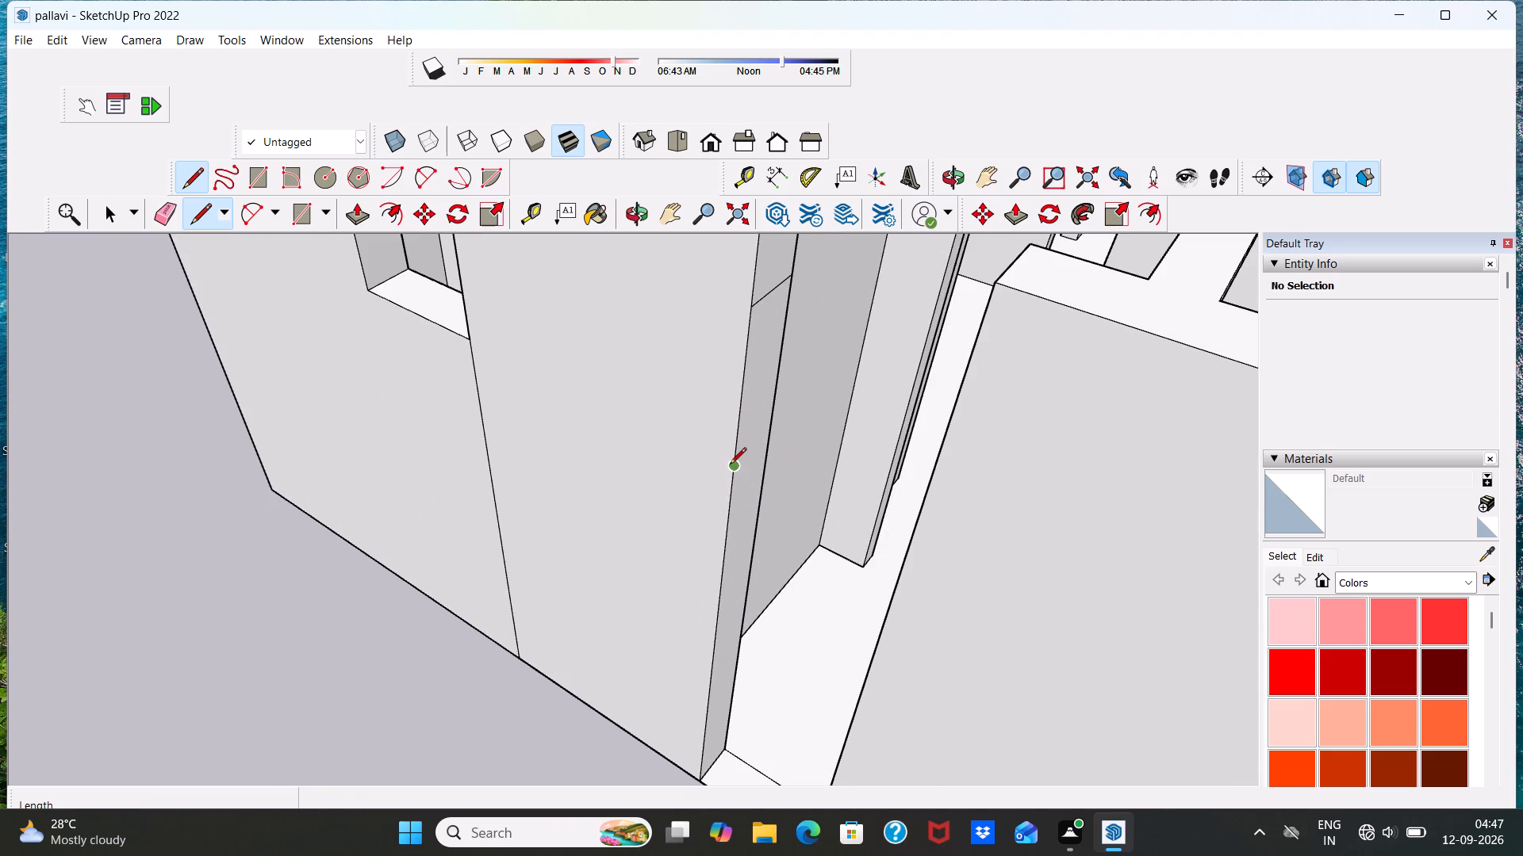
click(731, 470)
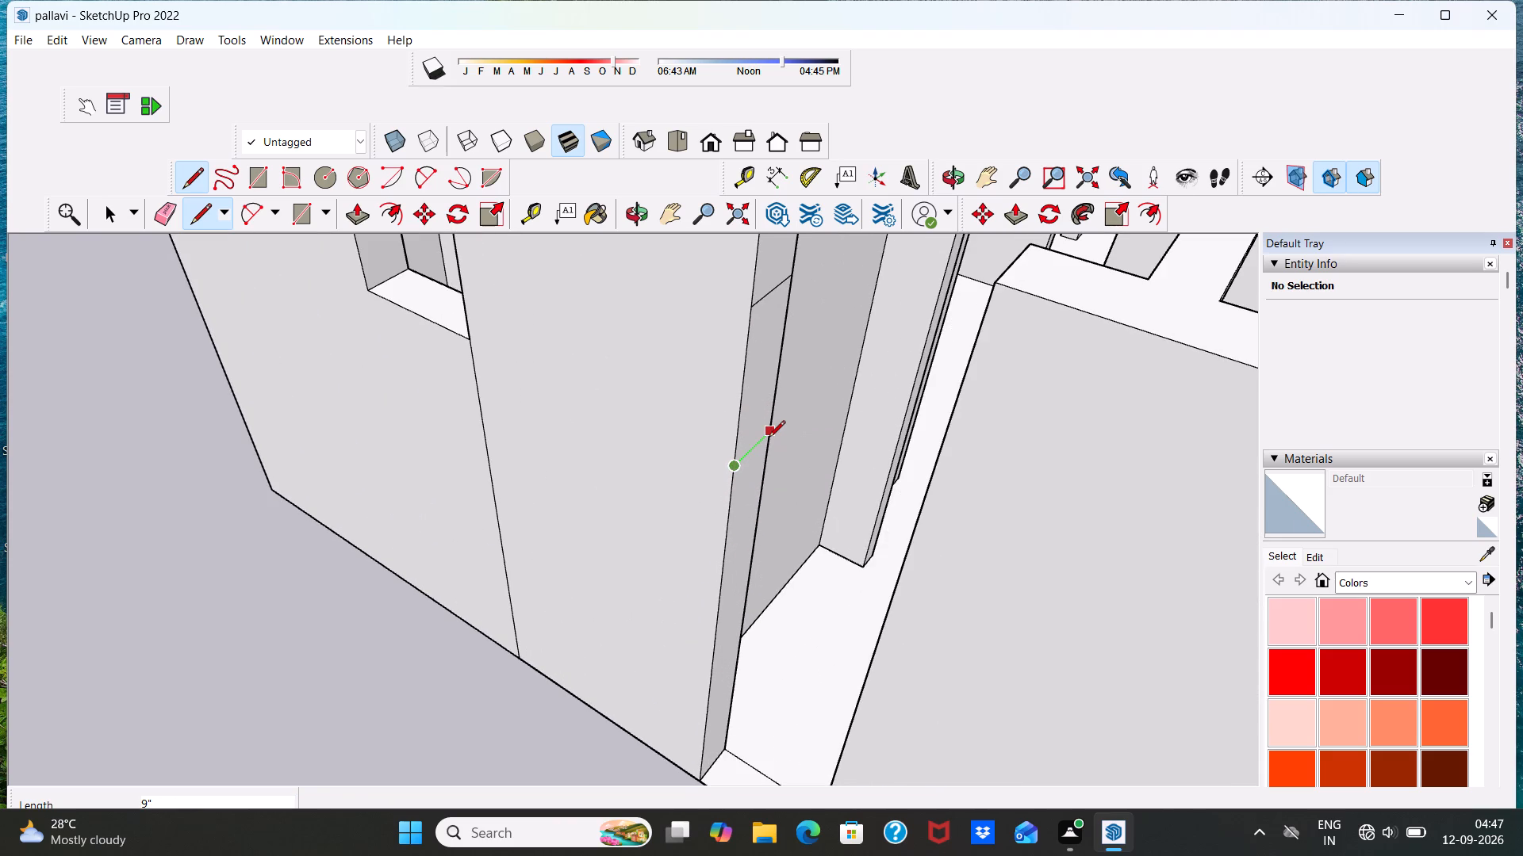
click(769, 438)
key(space)
Push/Pull the 1' high top jamb section across the second opening to the opposite jamb.
scroll(773, 449, down, 12)
scroll(796, 400, up, 3)
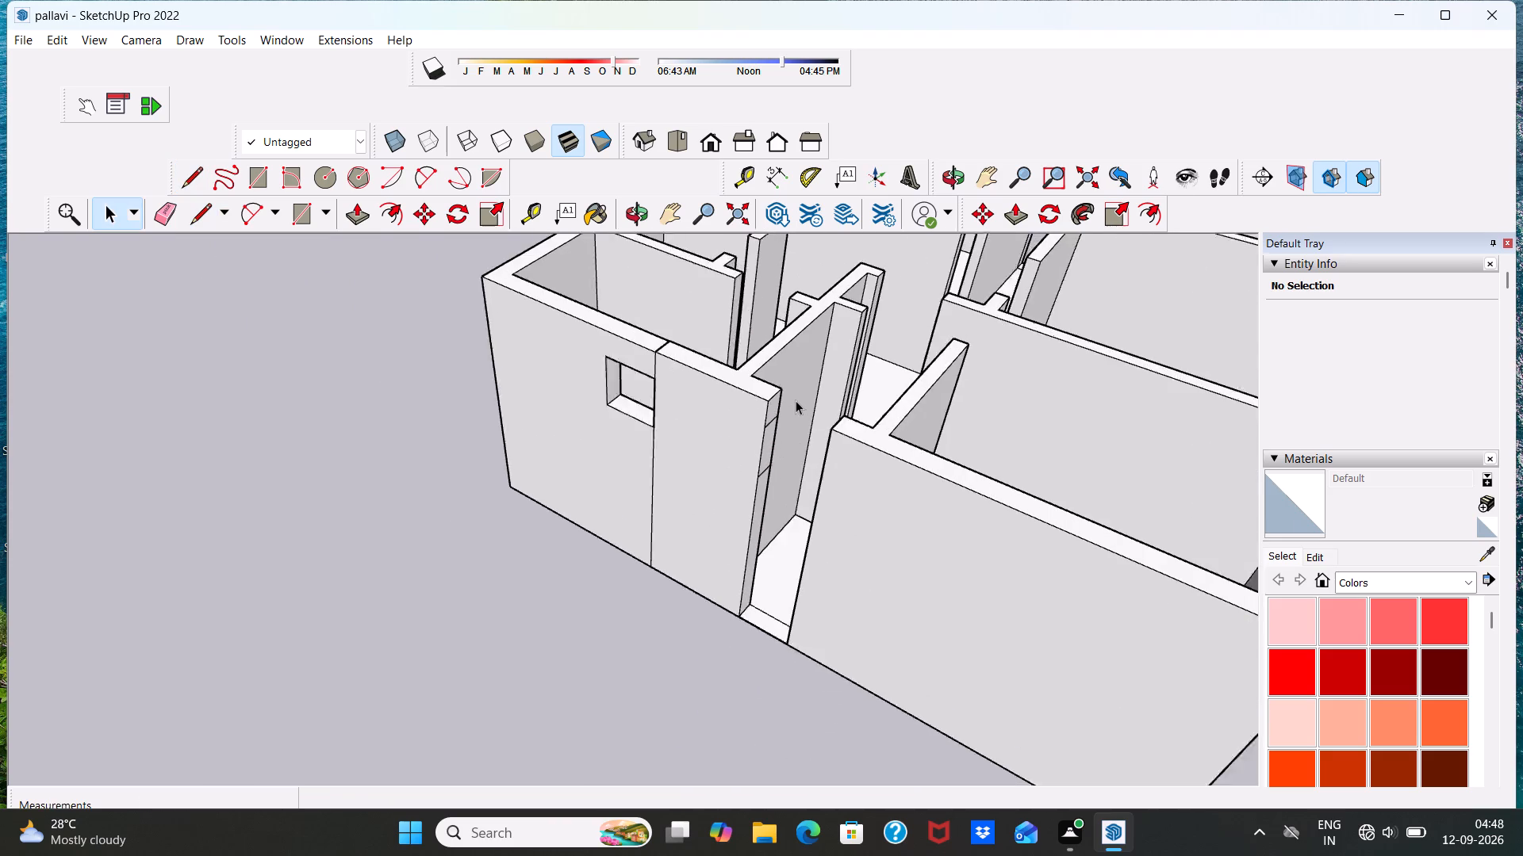
scroll(796, 400, up, 3)
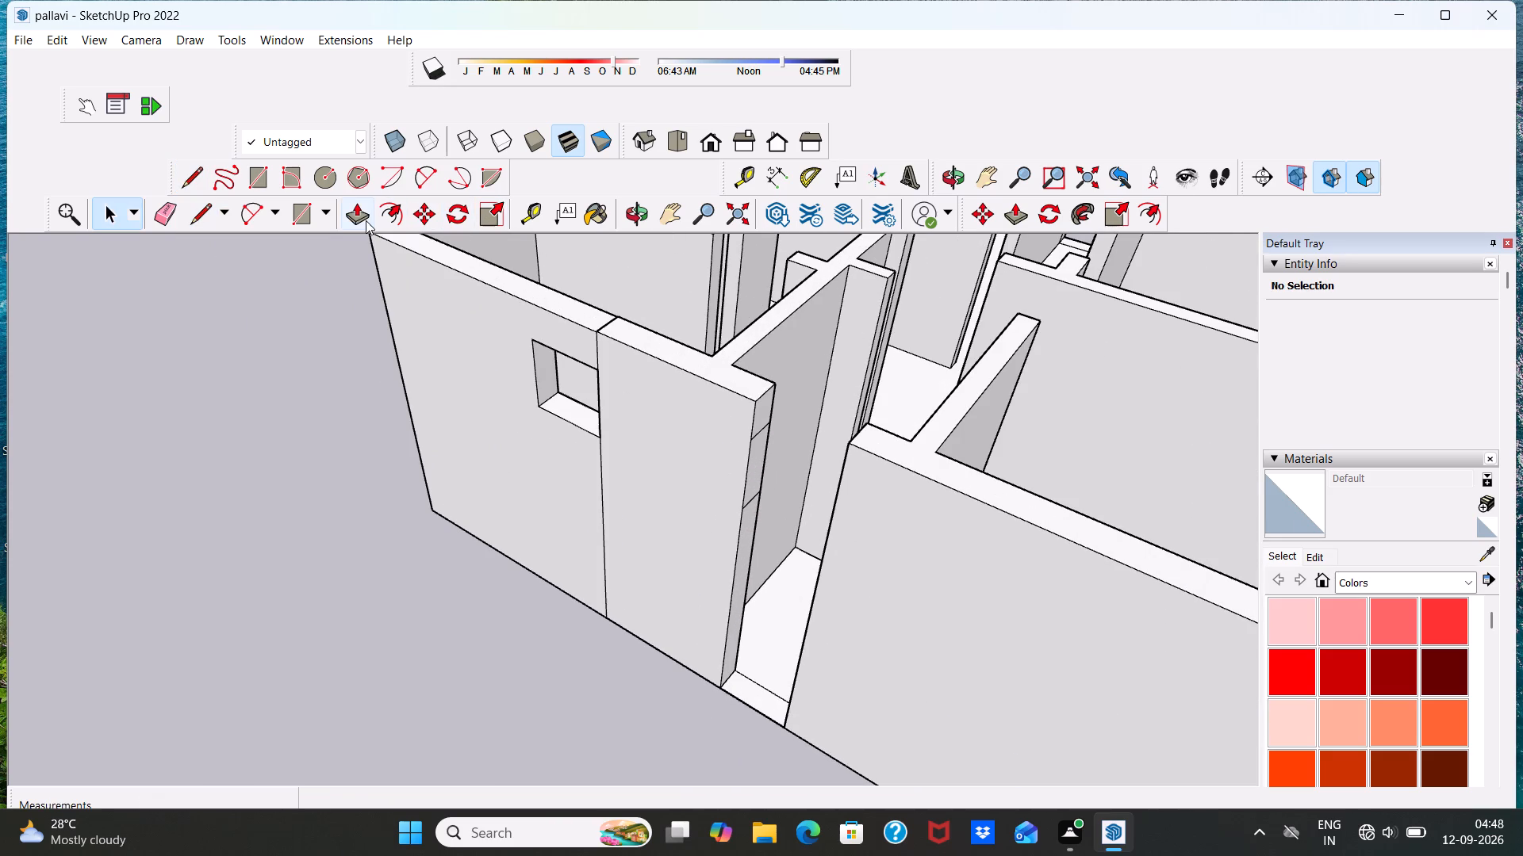
click(366, 218)
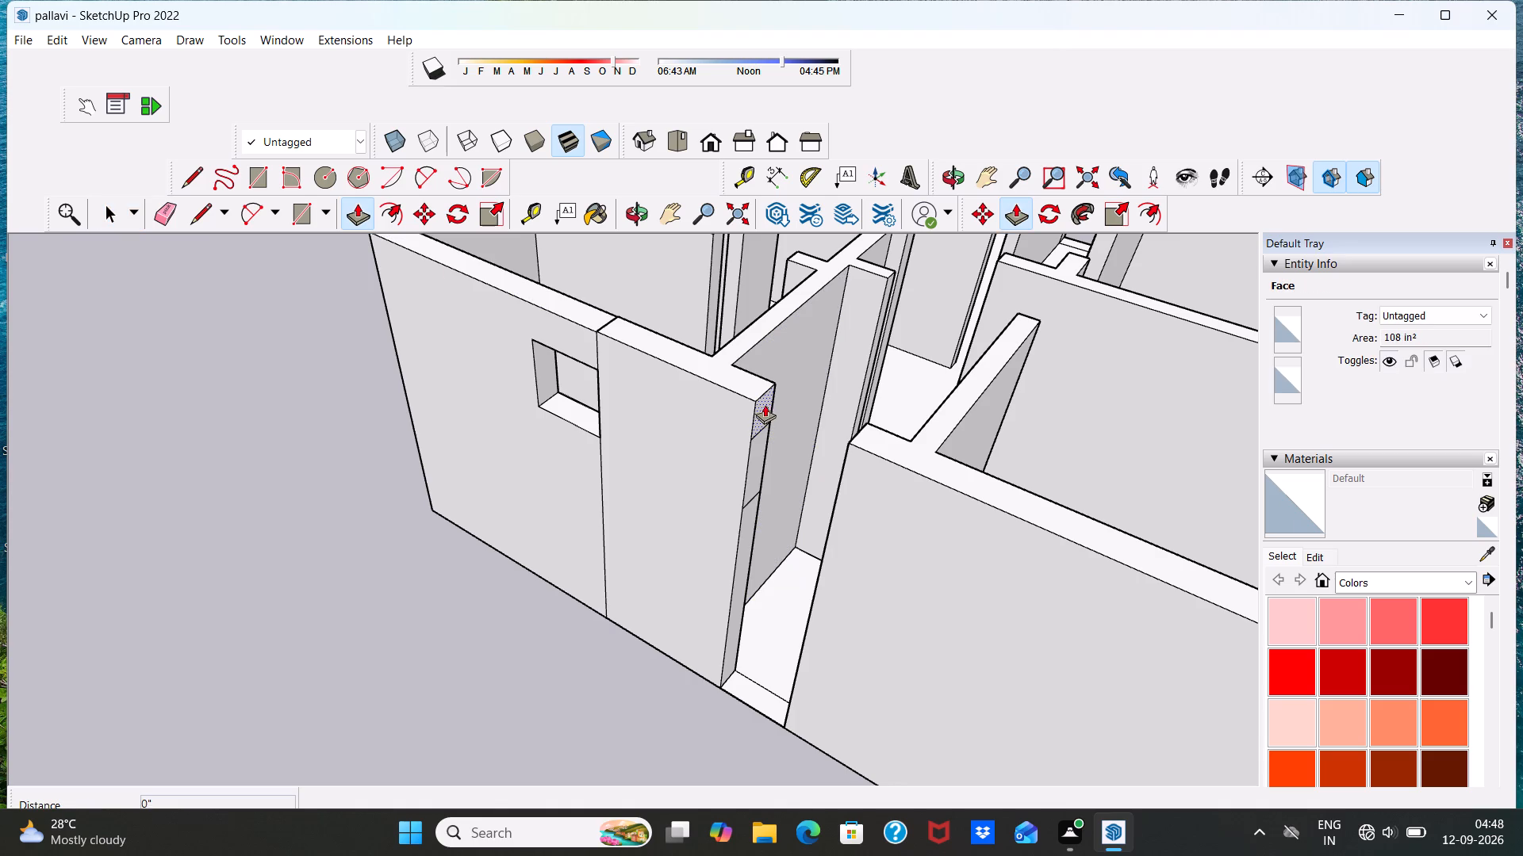
click(762, 399)
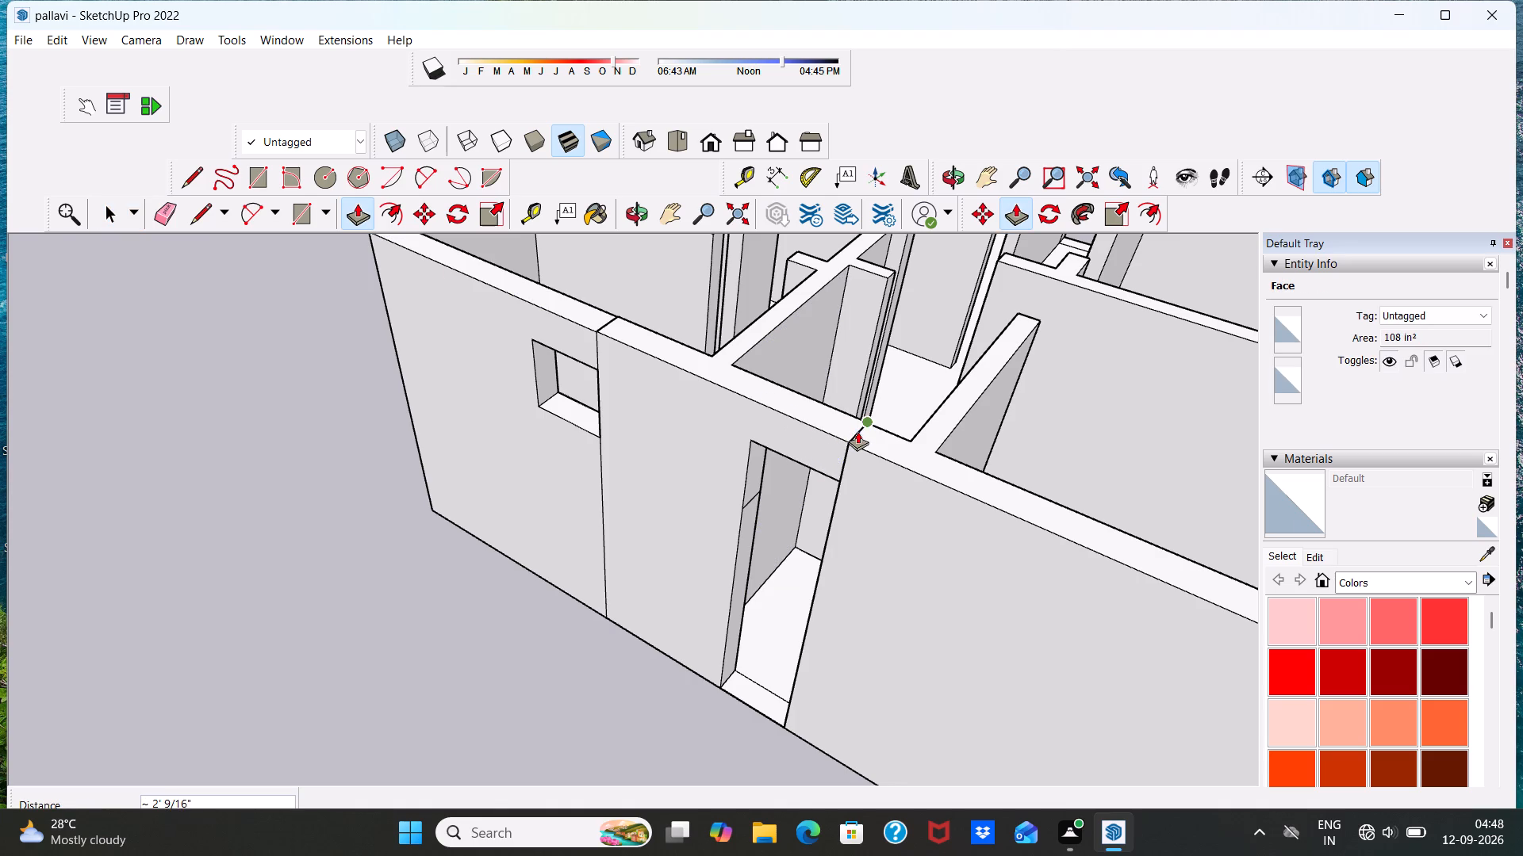
click(859, 433)
Push/Pull the 7' high lower jamb section across the second opening to the opposite jamb, closing it below the window.
scroll(861, 431, down, 11)
scroll(833, 531, up, 8)
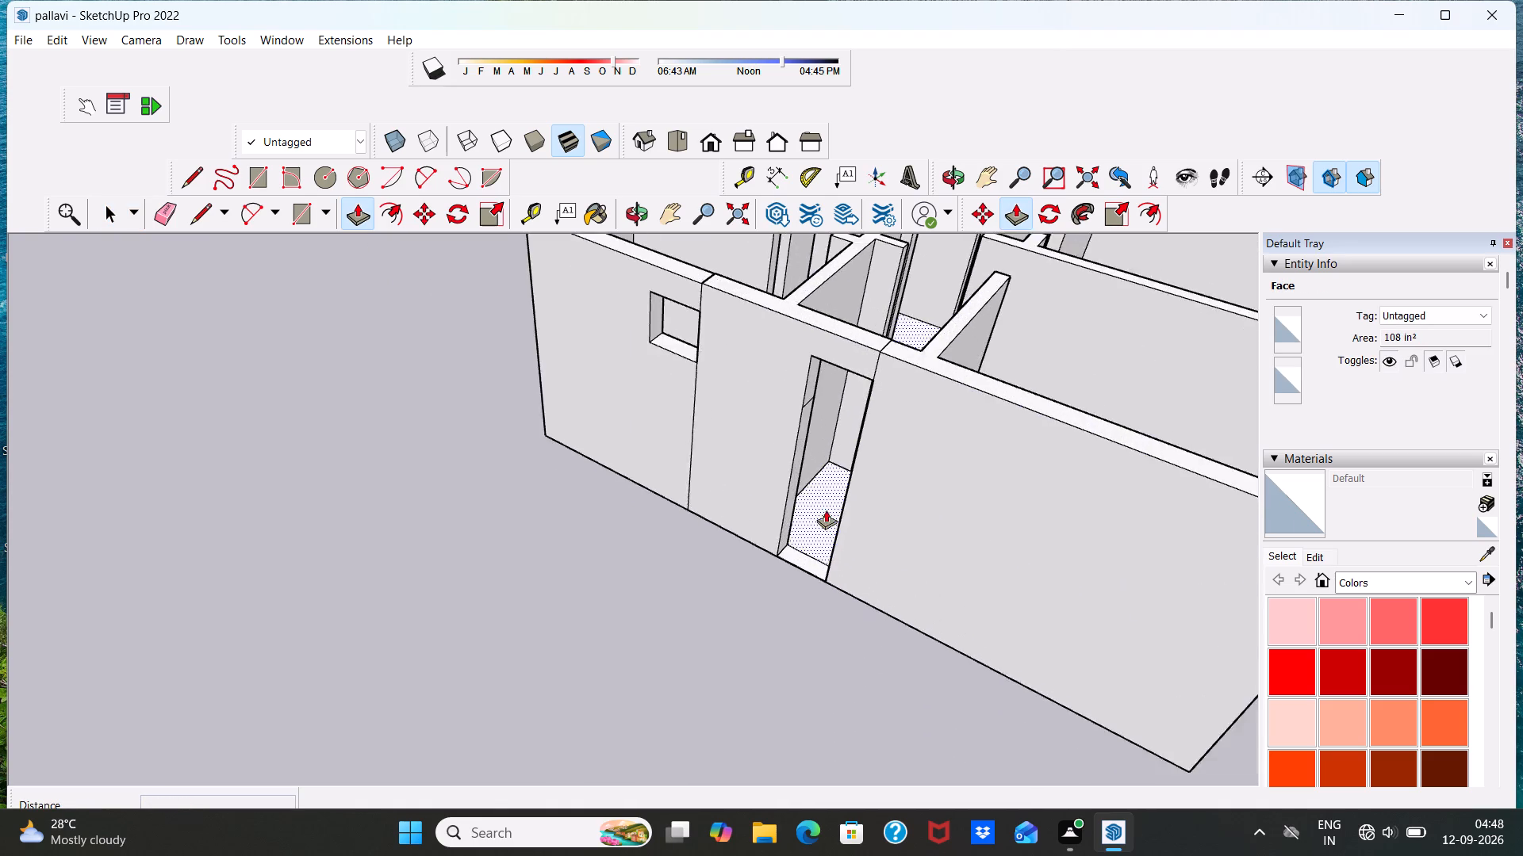
scroll(826, 510, up, 3)
click(765, 464)
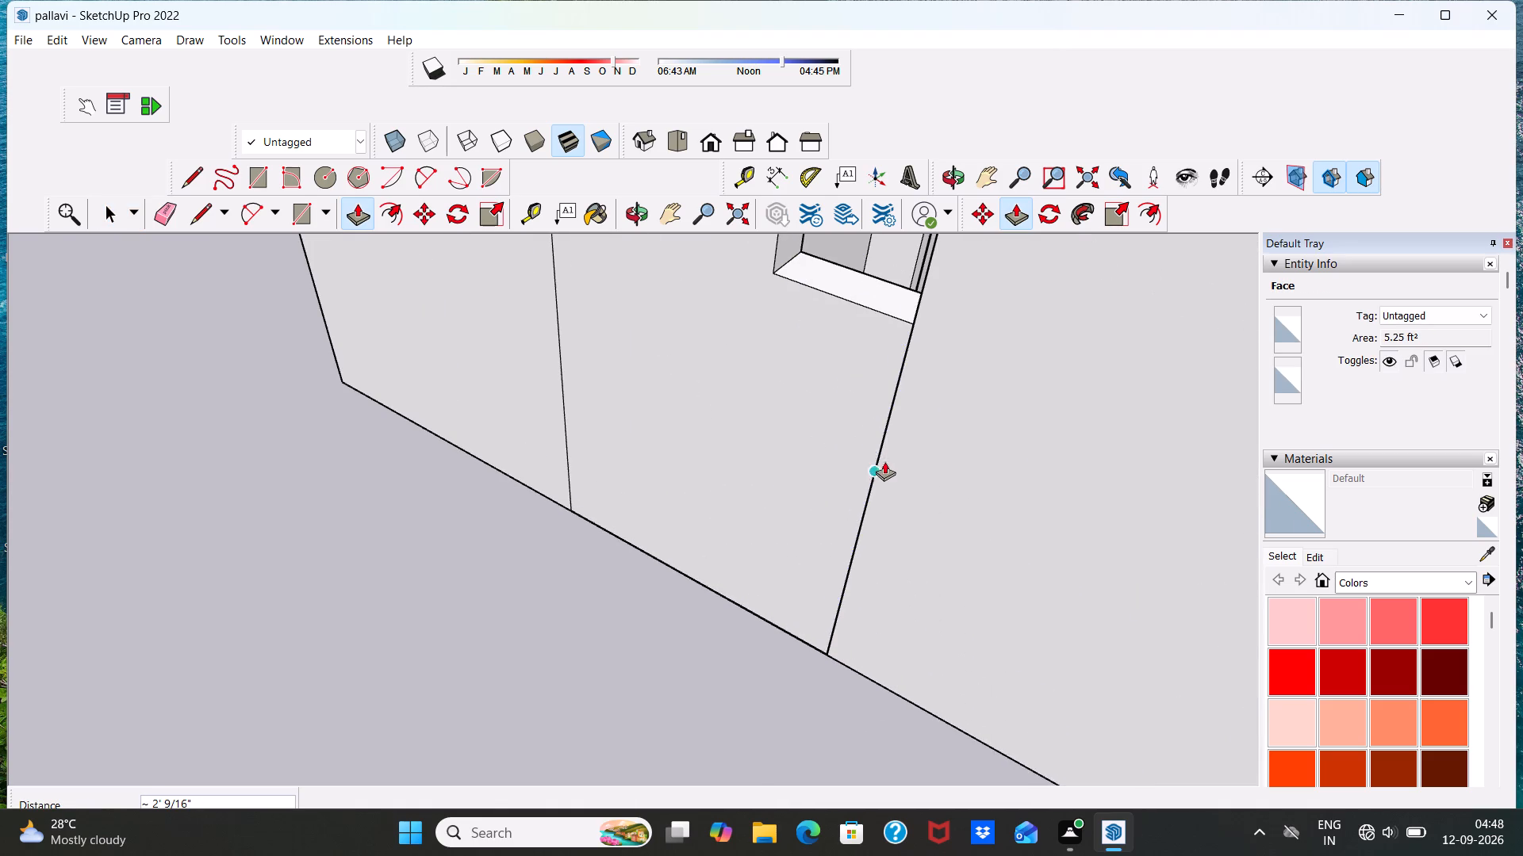
click(883, 458)
On the adjoining exterior wall's opening nearest the corner, mark 3' below the wall top on the outer jamb edge and draw a line across the jamb.
scroll(909, 540, down, 19)
scroll(939, 593, up, 1)
middle_drag(942, 601, 832, 500)
middle_drag(1079, 518, 876, 507)
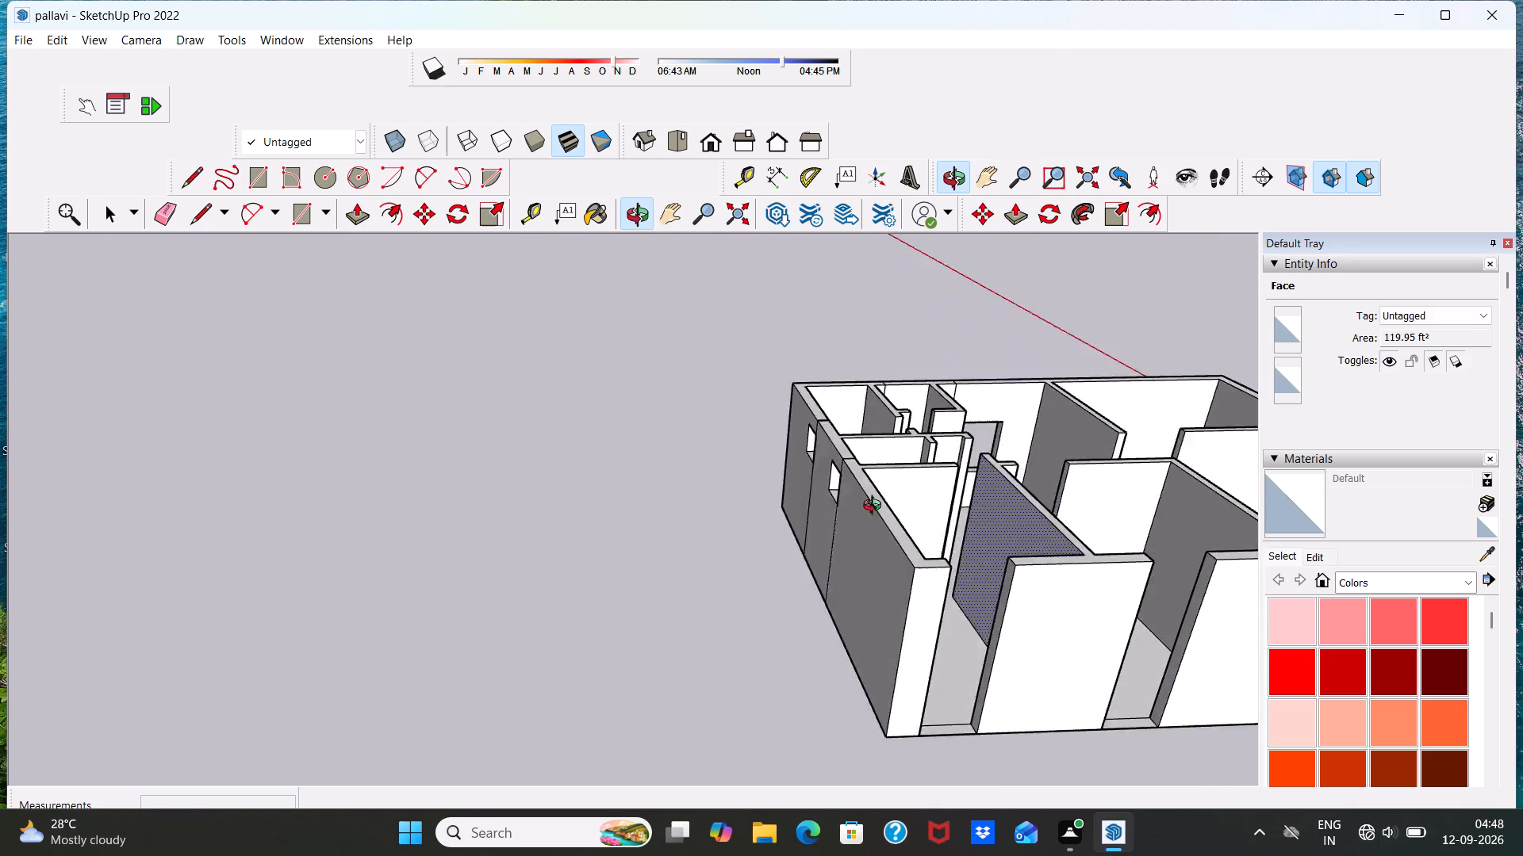
middle_drag(876, 507, 685, 468)
scroll(682, 460, down, 6)
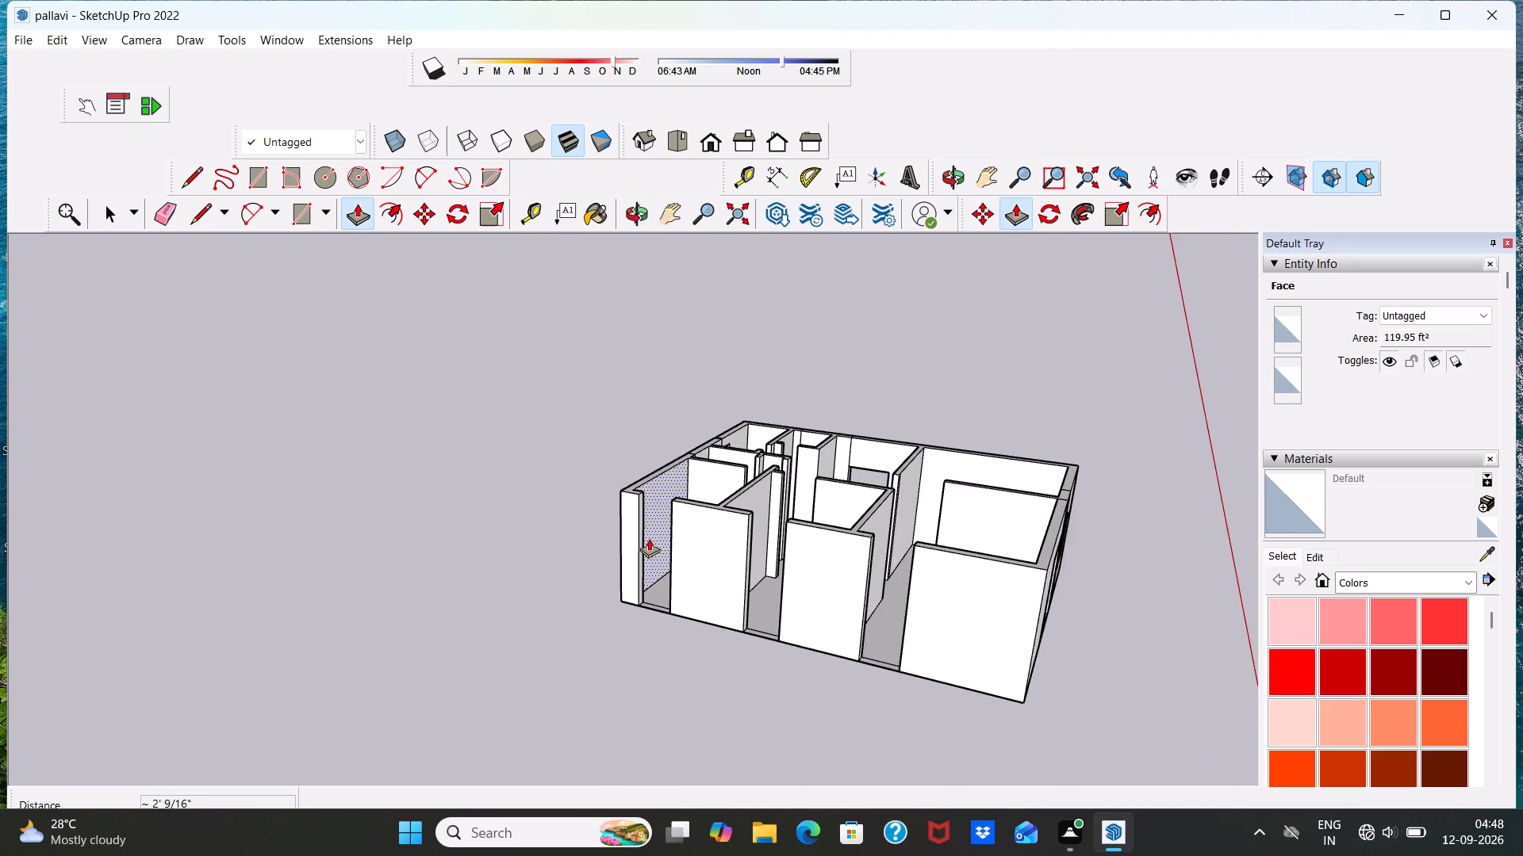
scroll(650, 537, up, 5)
scroll(685, 483, down, 5)
scroll(666, 502, up, 1)
middle_drag(660, 514, 671, 555)
scroll(671, 558, up, 1)
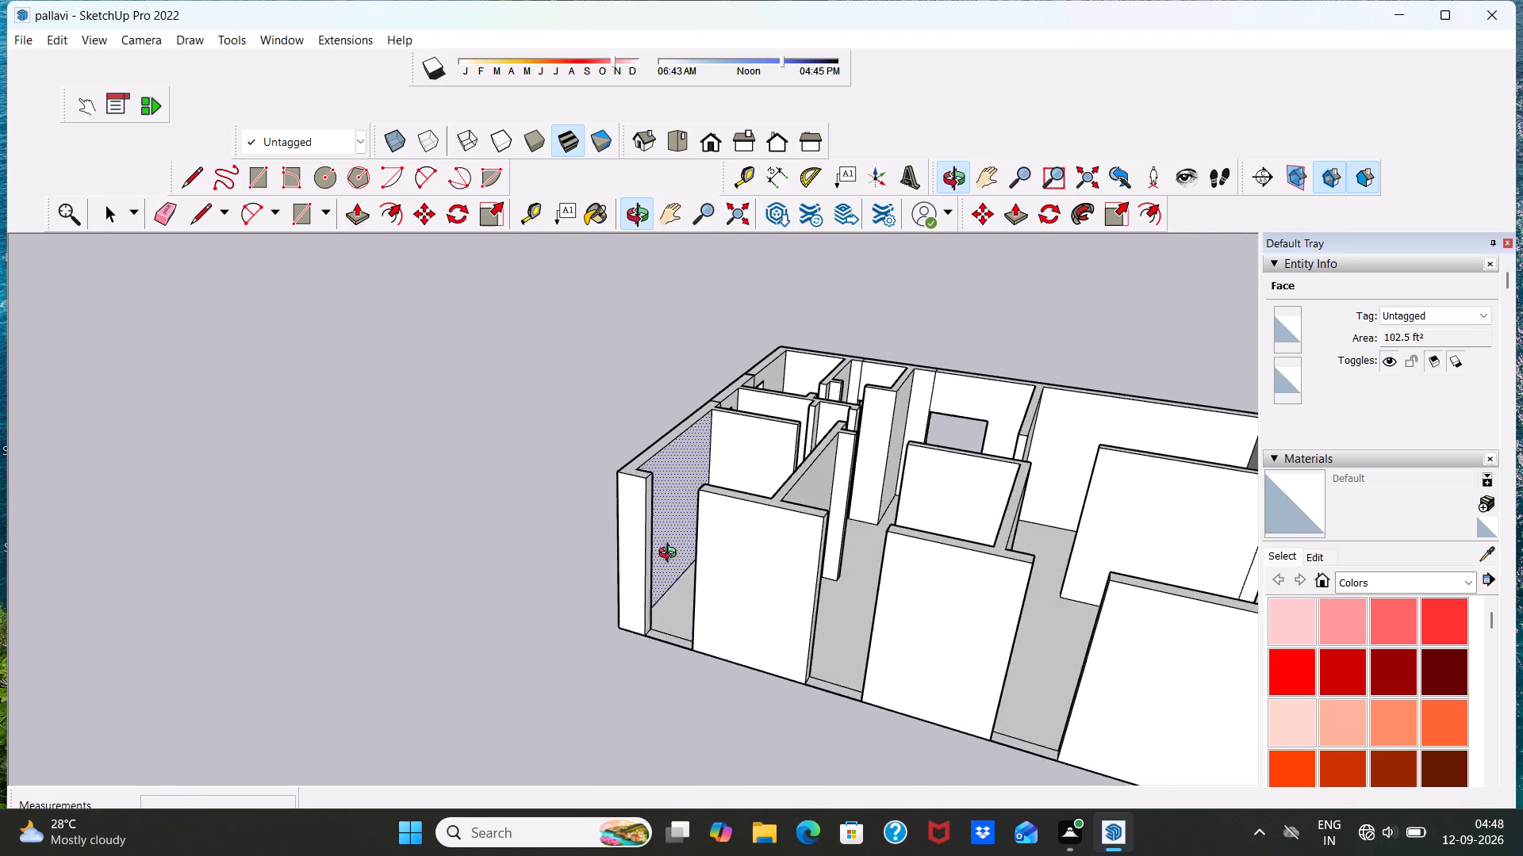
middle_drag(671, 555, 671, 554)
scroll(671, 555, up, 2)
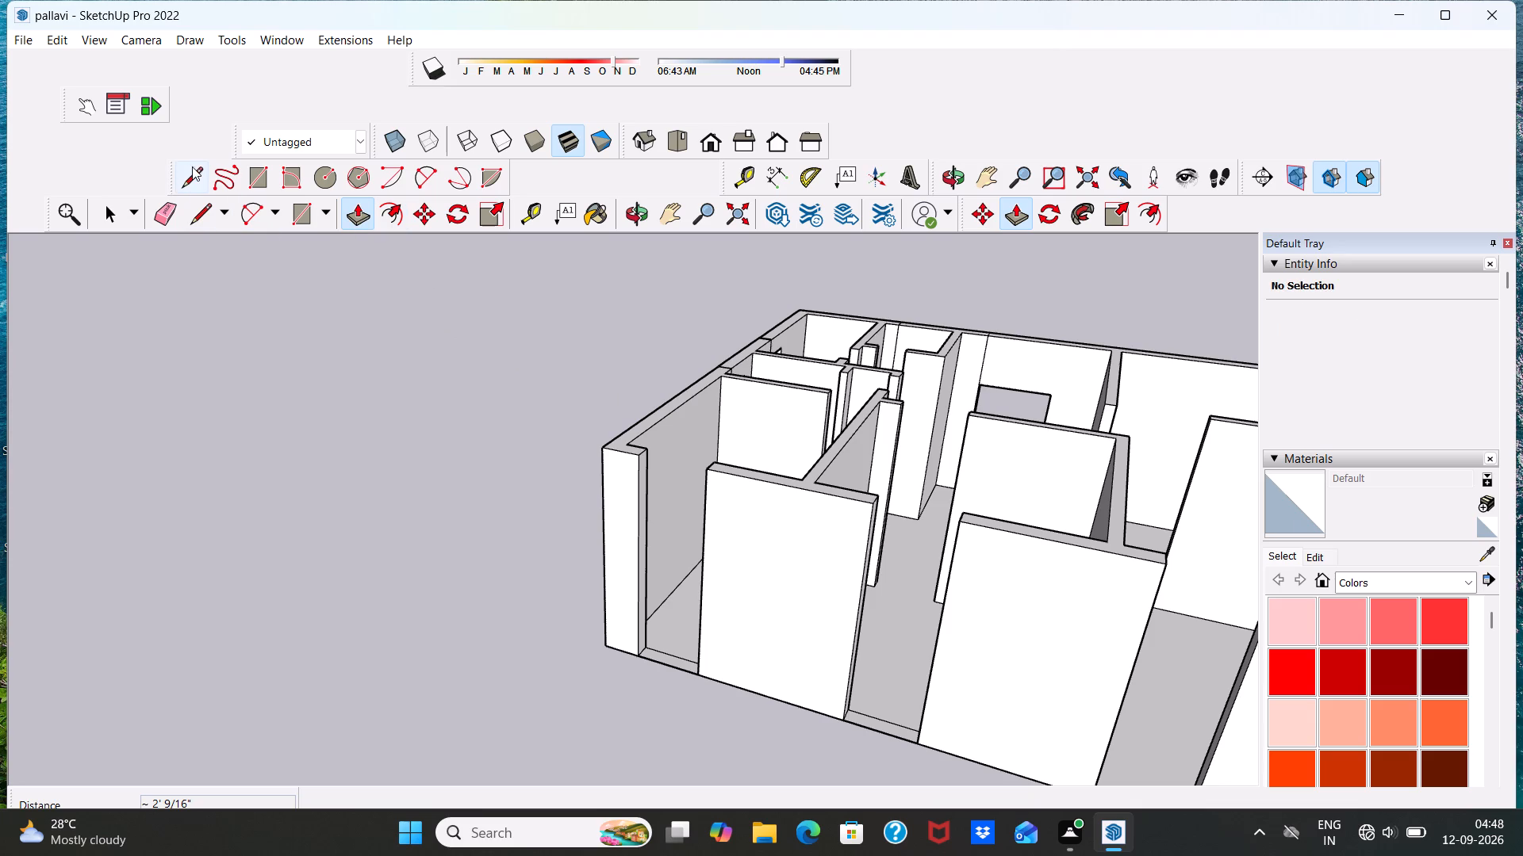
click(194, 161)
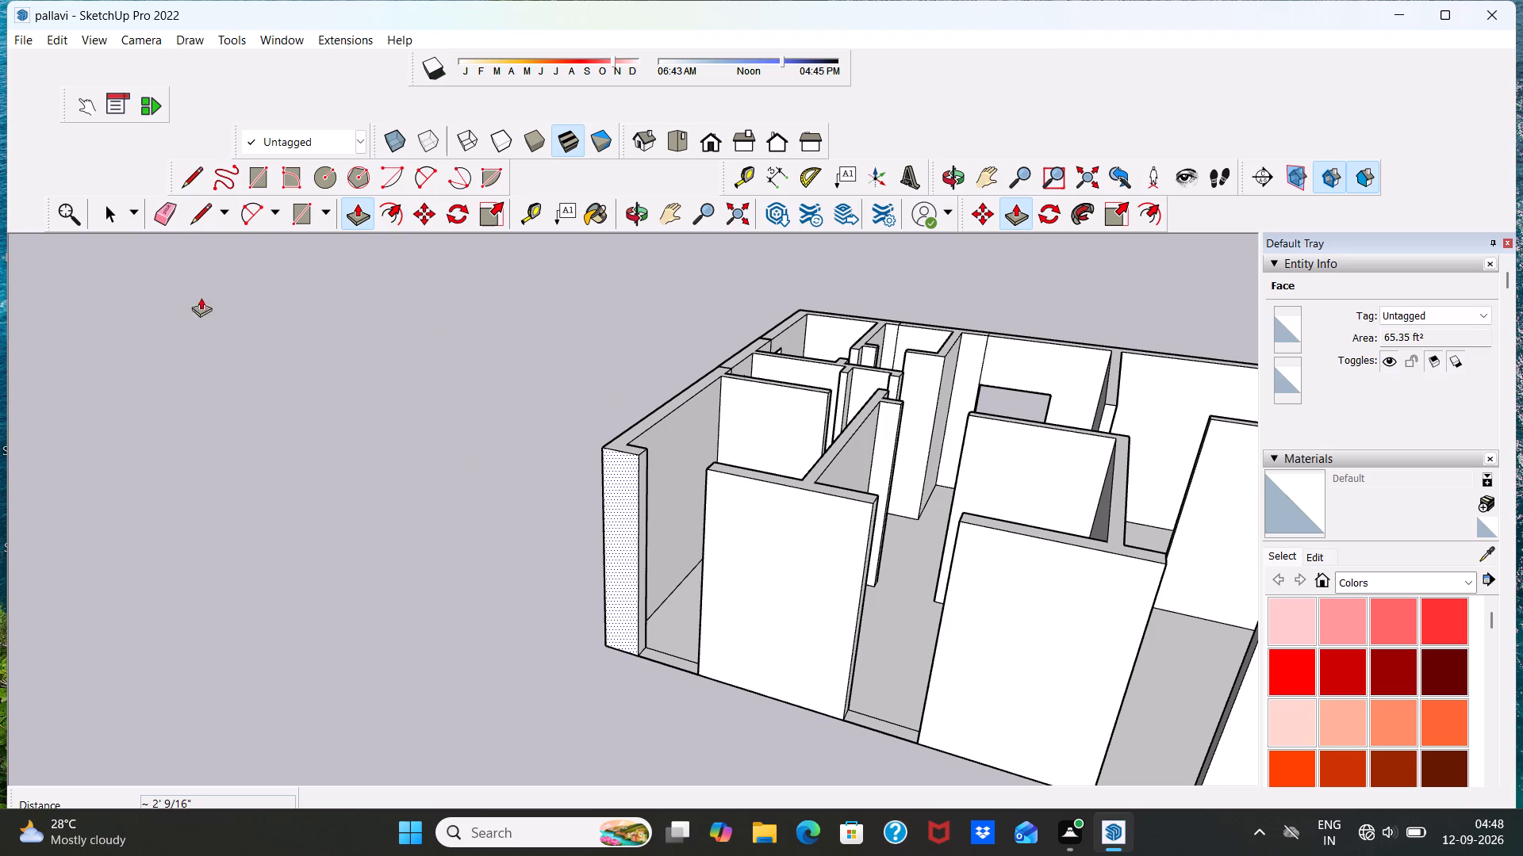
click(200, 213)
scroll(656, 484, up, 3)
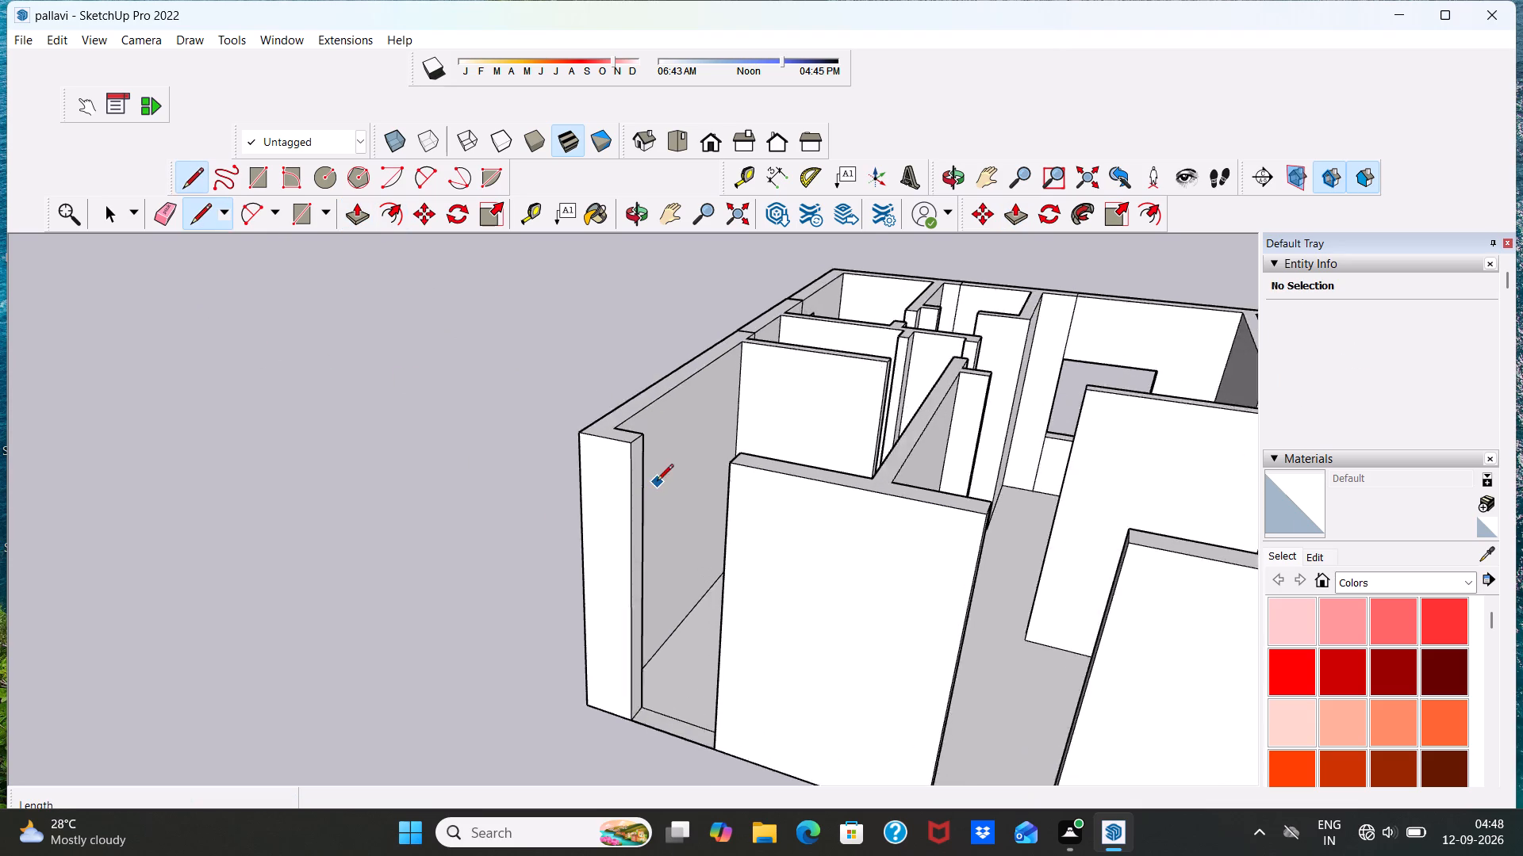
scroll(657, 482, up, 2)
click(618, 436)
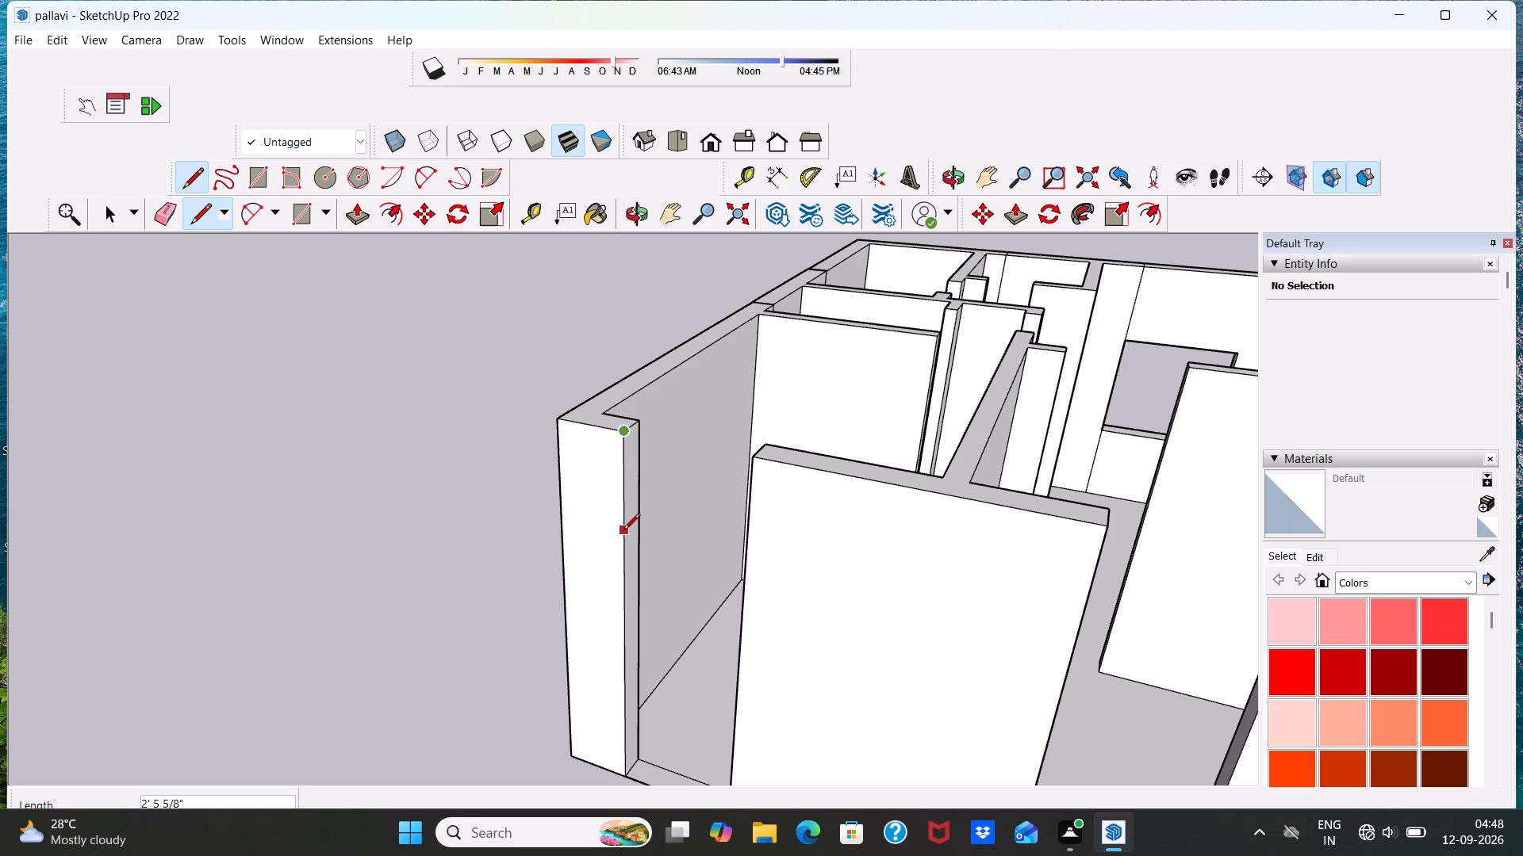
text(3')
key(Return)
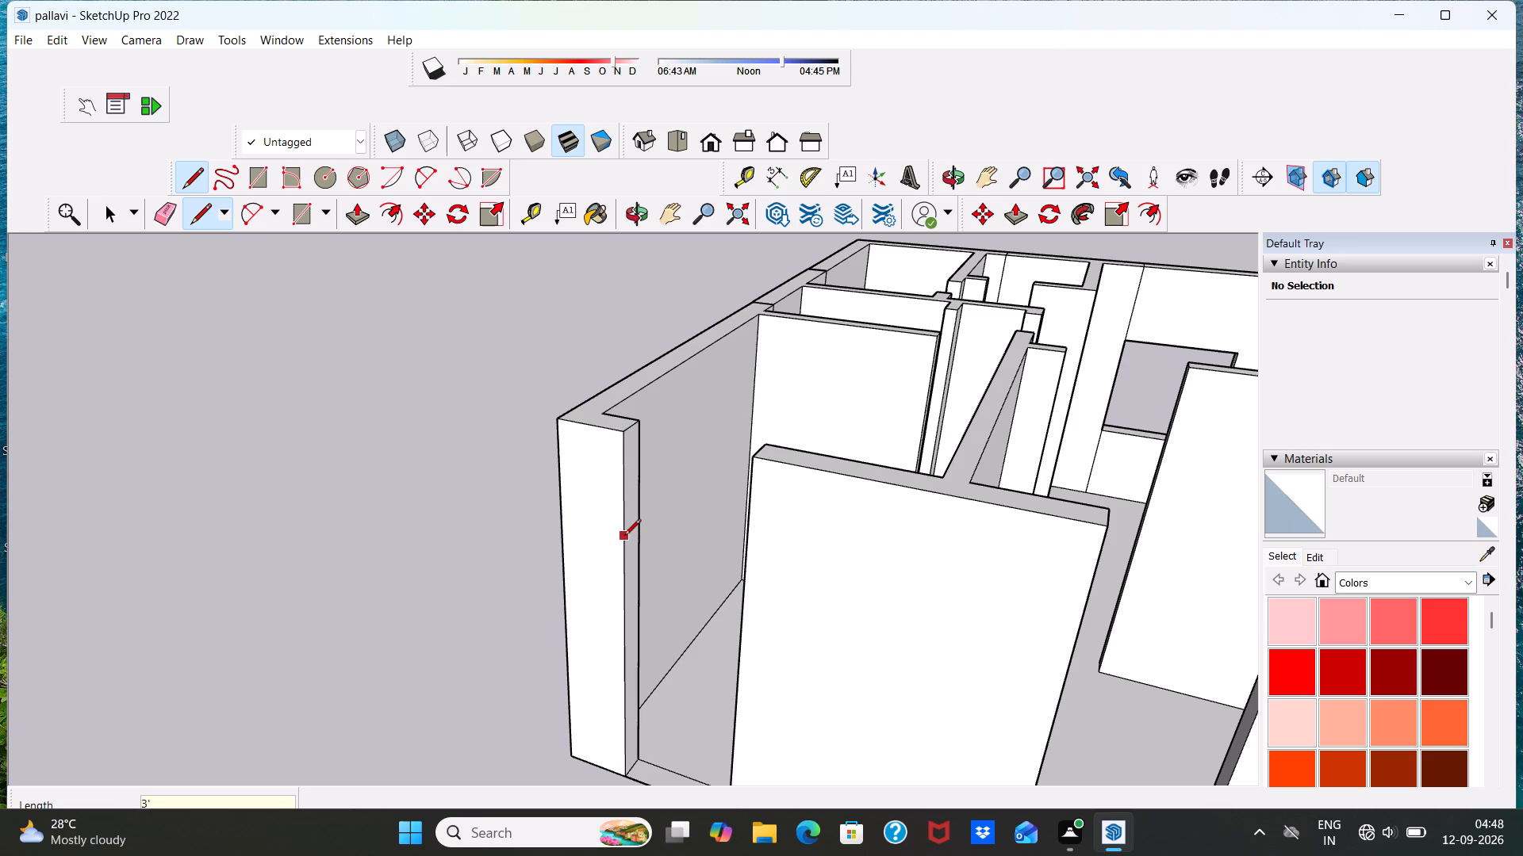
click(619, 558)
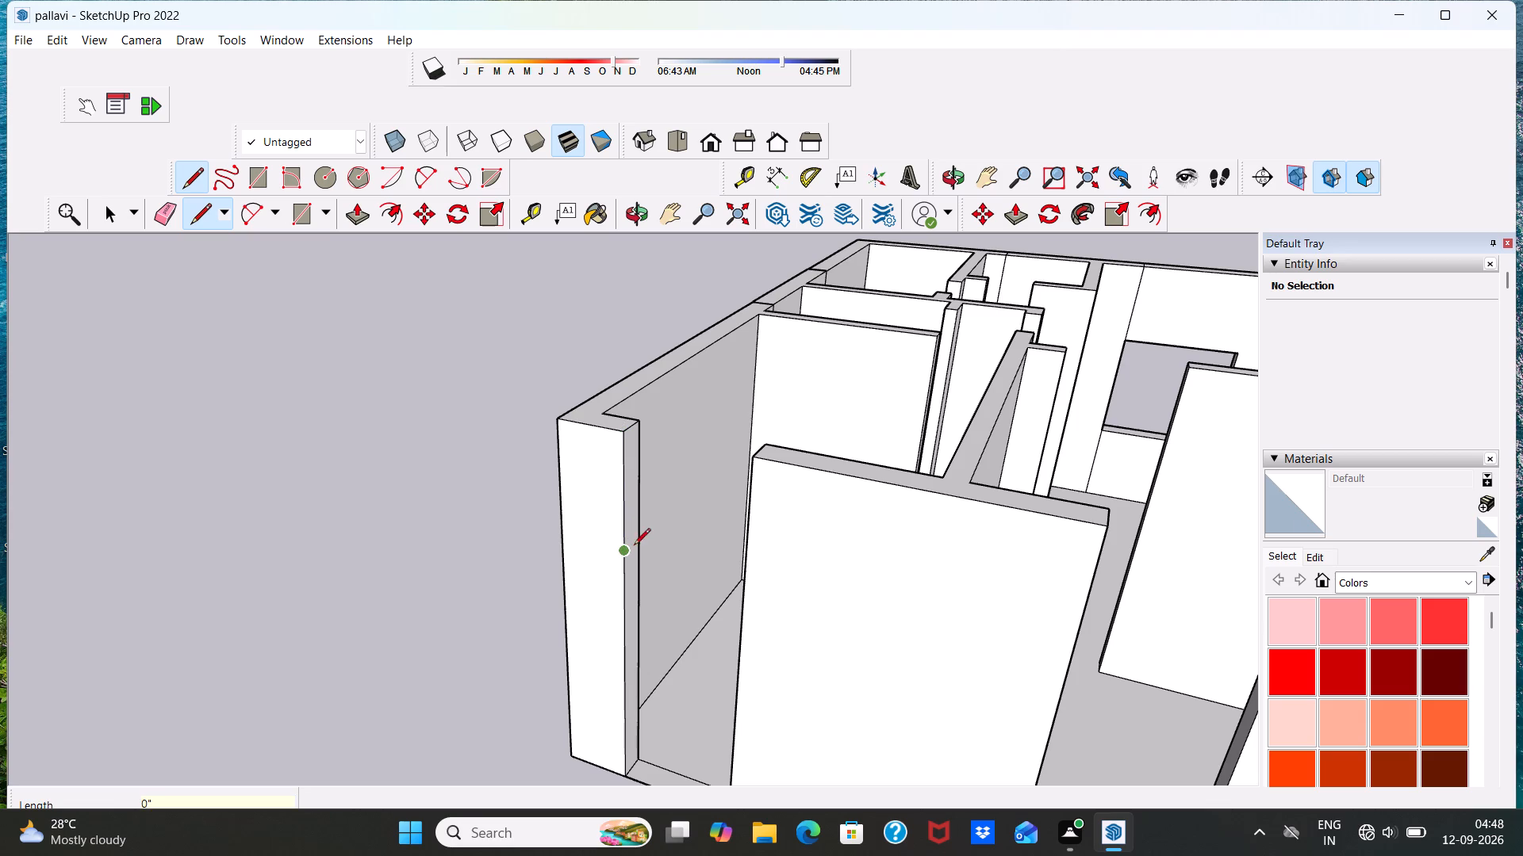
click(639, 538)
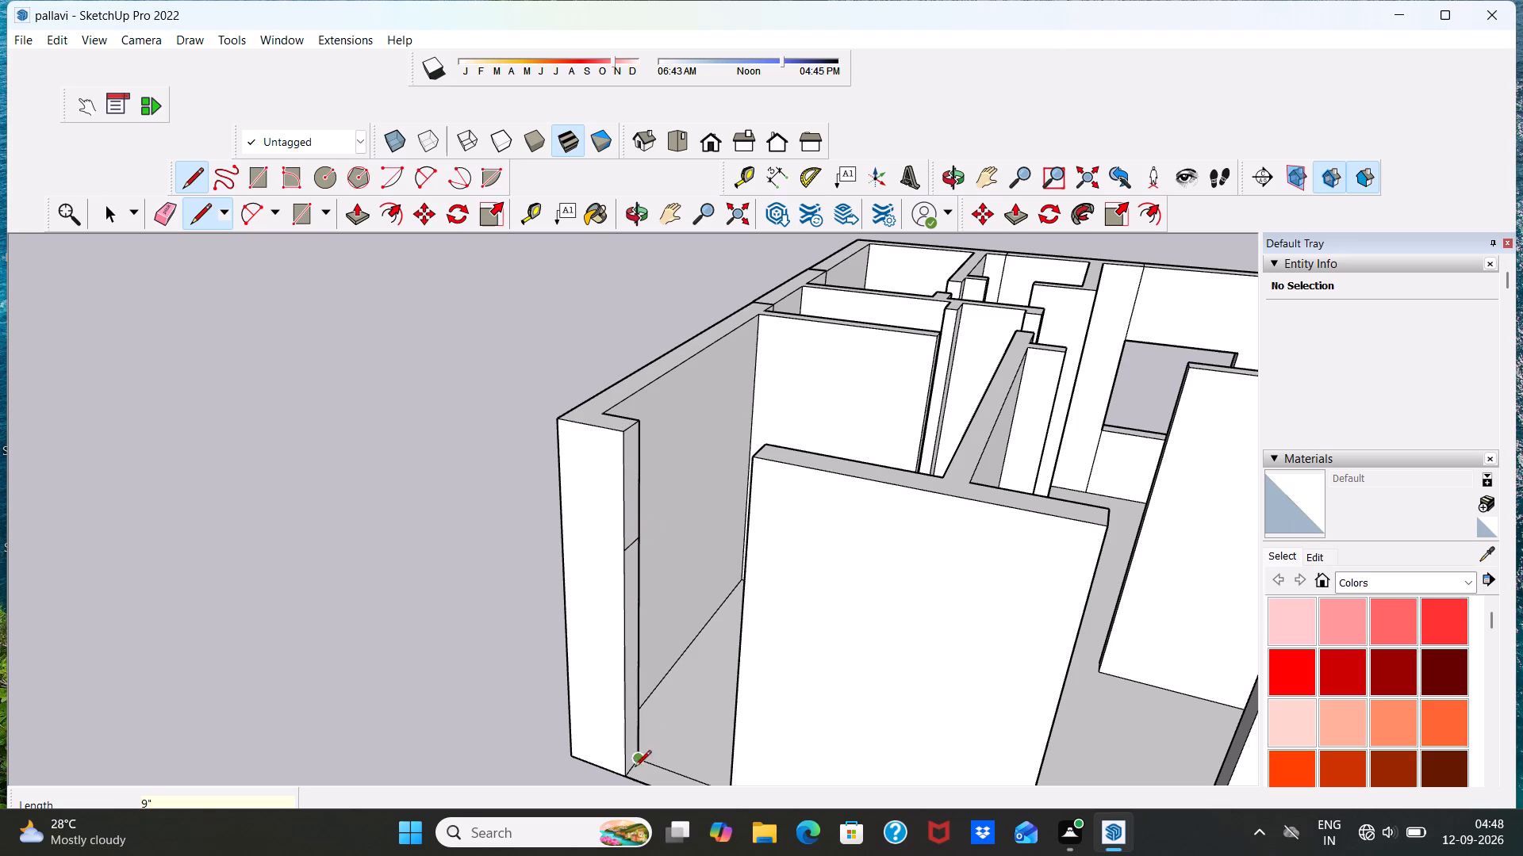
Mark 3' above the floor on the corner opening's outer jamb edge and draw a line across the jamb there.
click(624, 779)
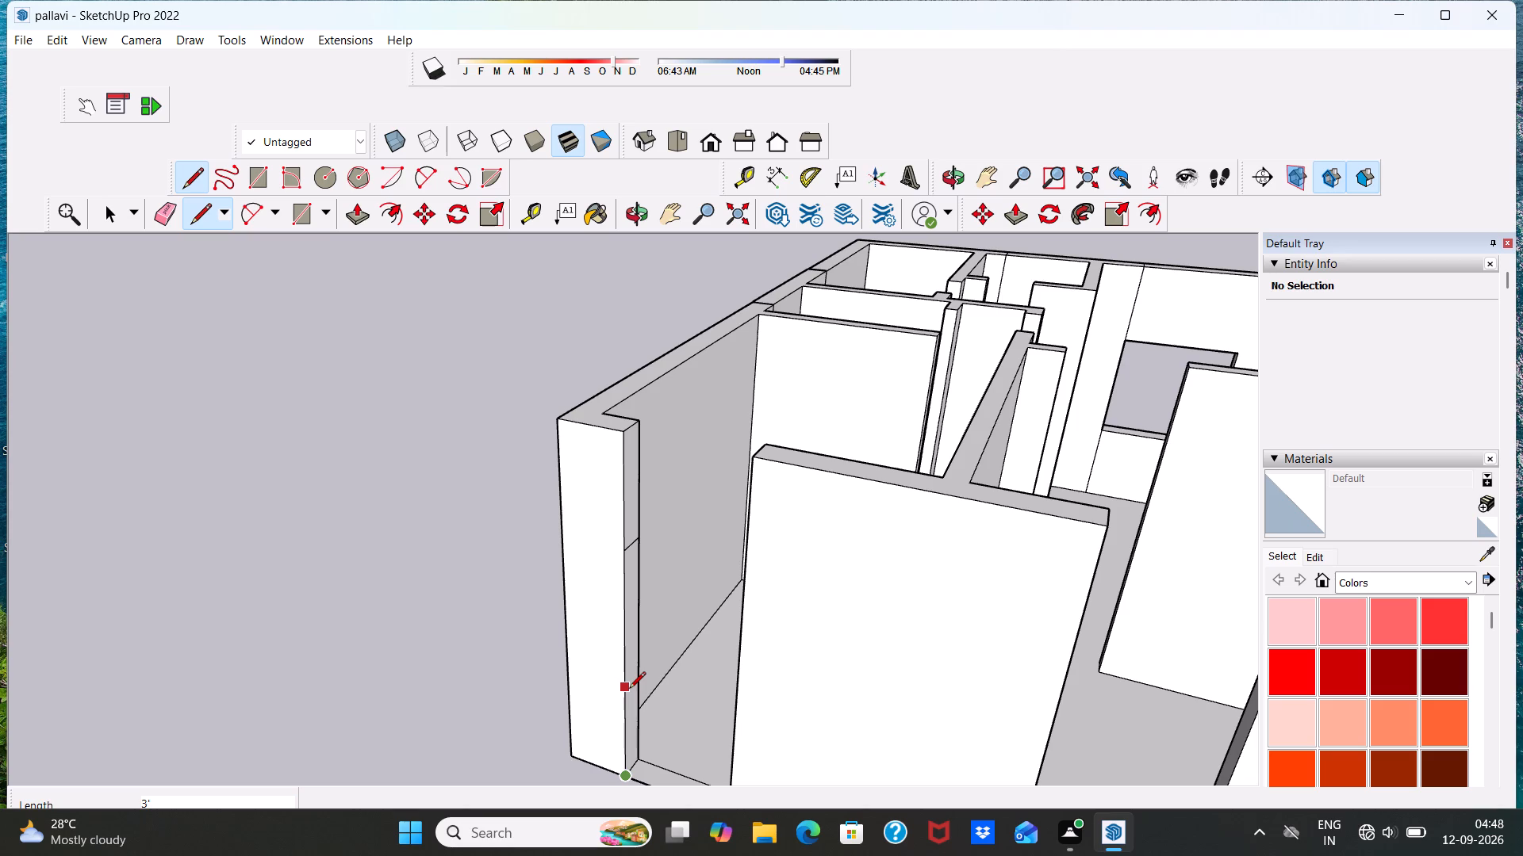
text(3')
key(Return)
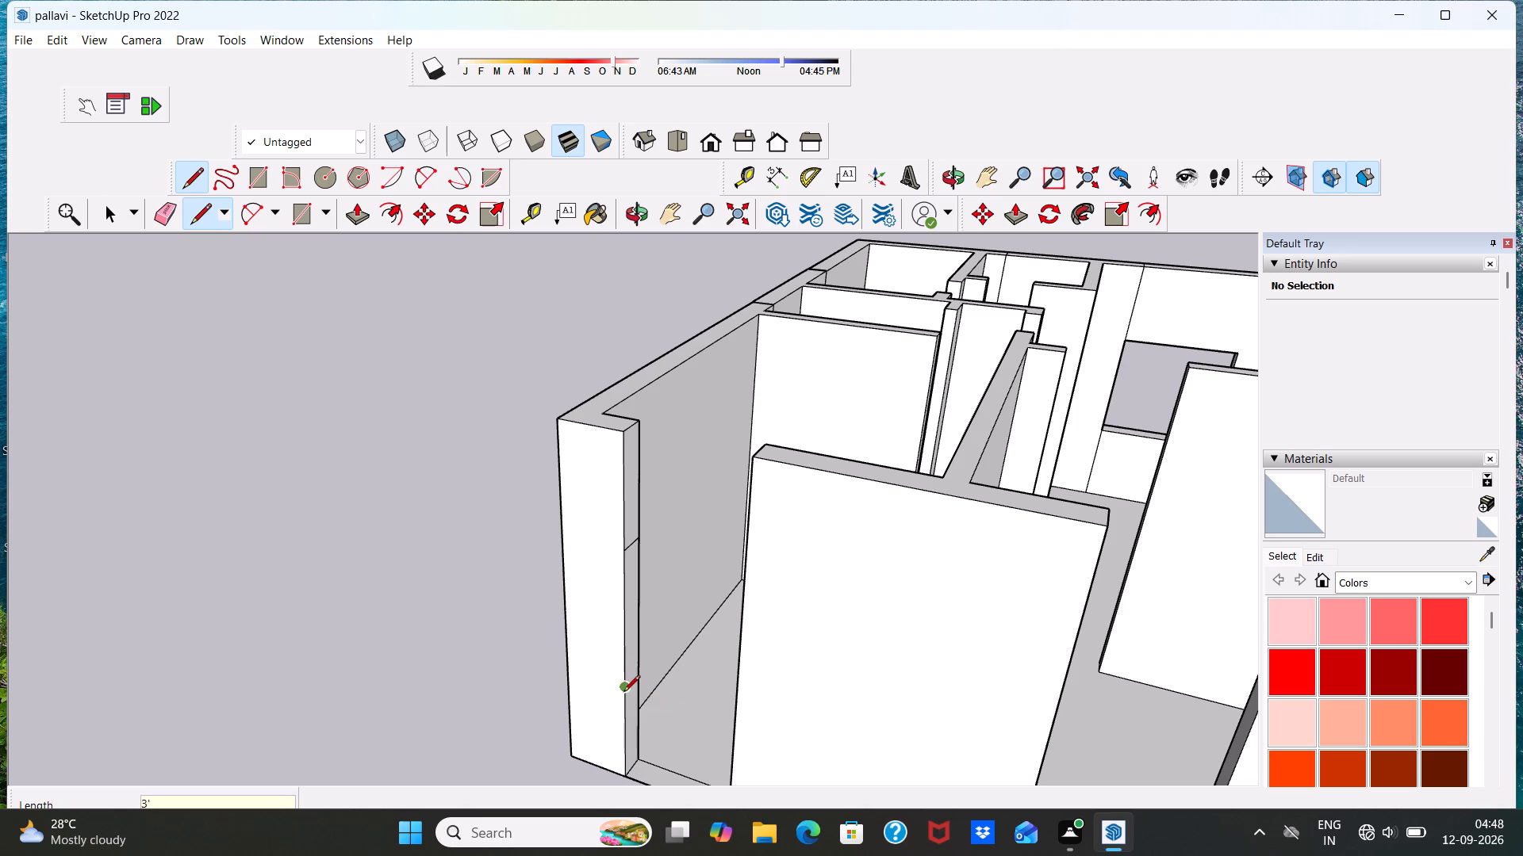
click(623, 693)
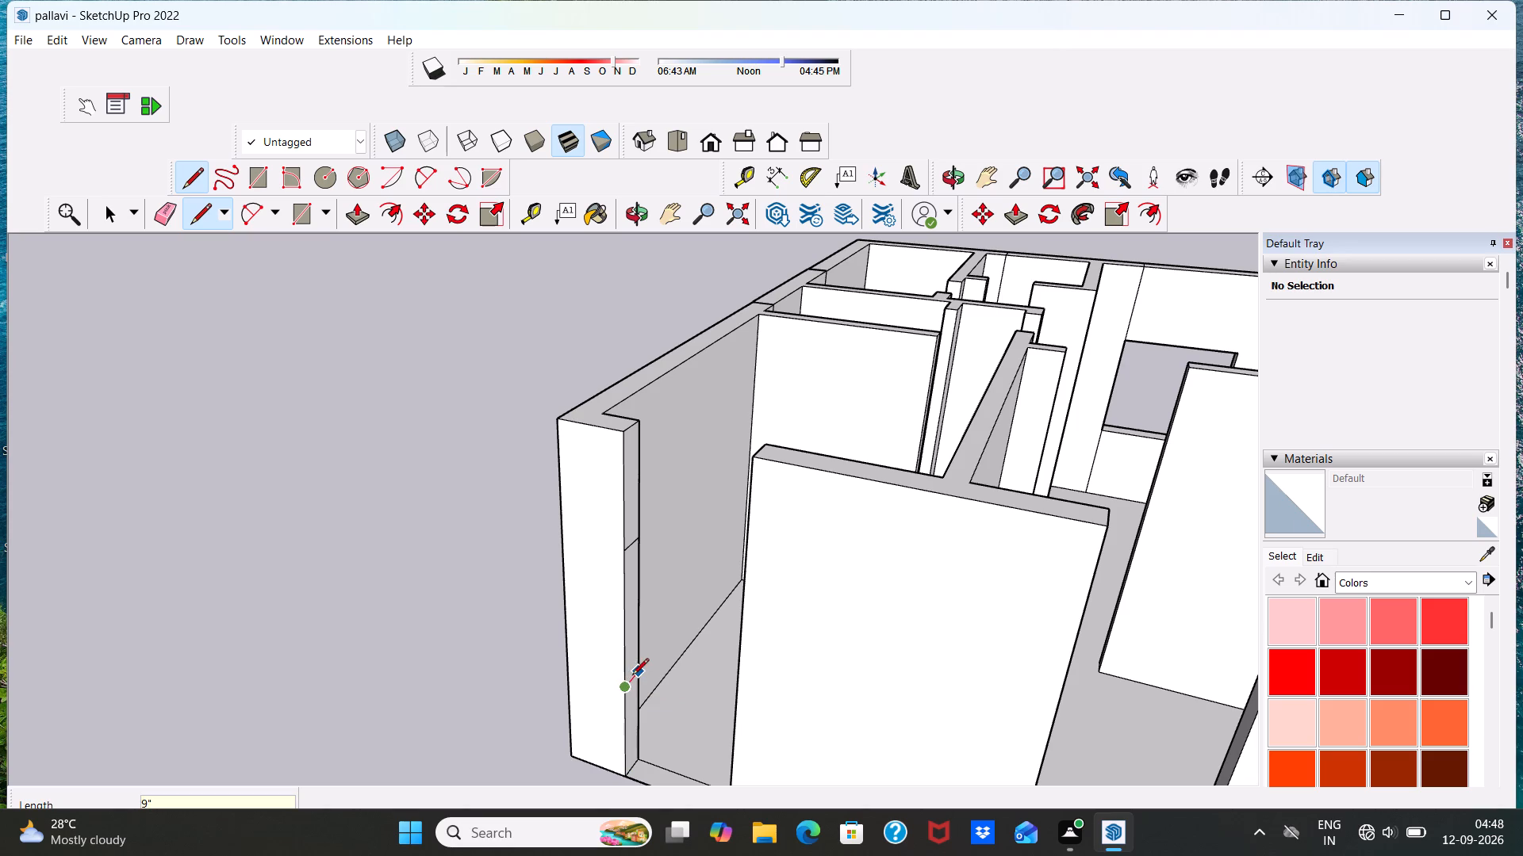
click(635, 673)
scroll(658, 655, down, 10)
scroll(642, 724, up, 6)
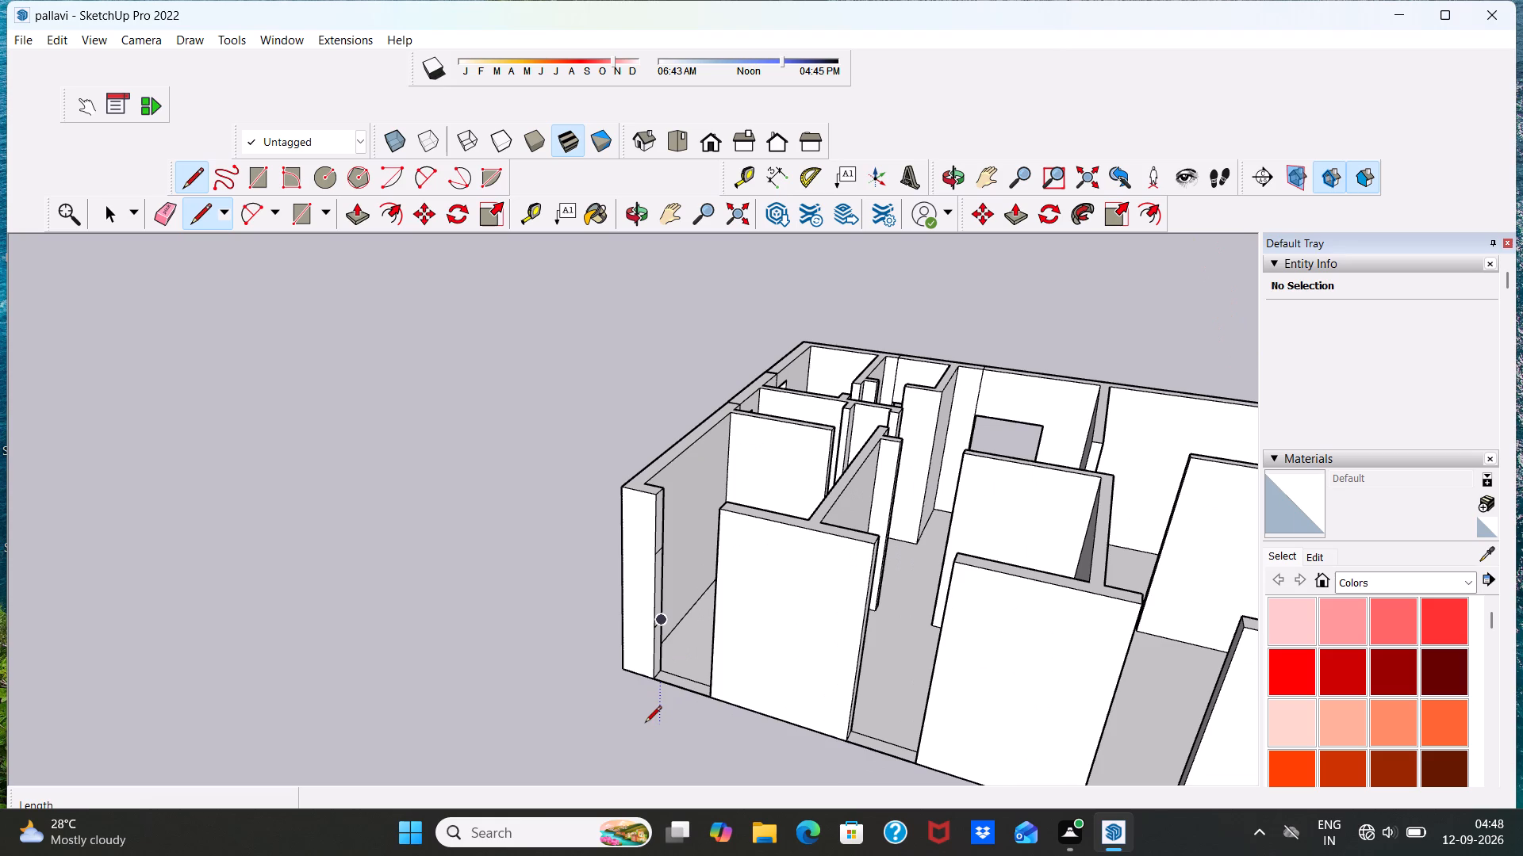
key(space)
Push/Pull the corner opening's 3' high top and bottom jamb sections 3' across to the opposite jamb, leaving a window between them.
middle_drag(649, 747, 667, 647)
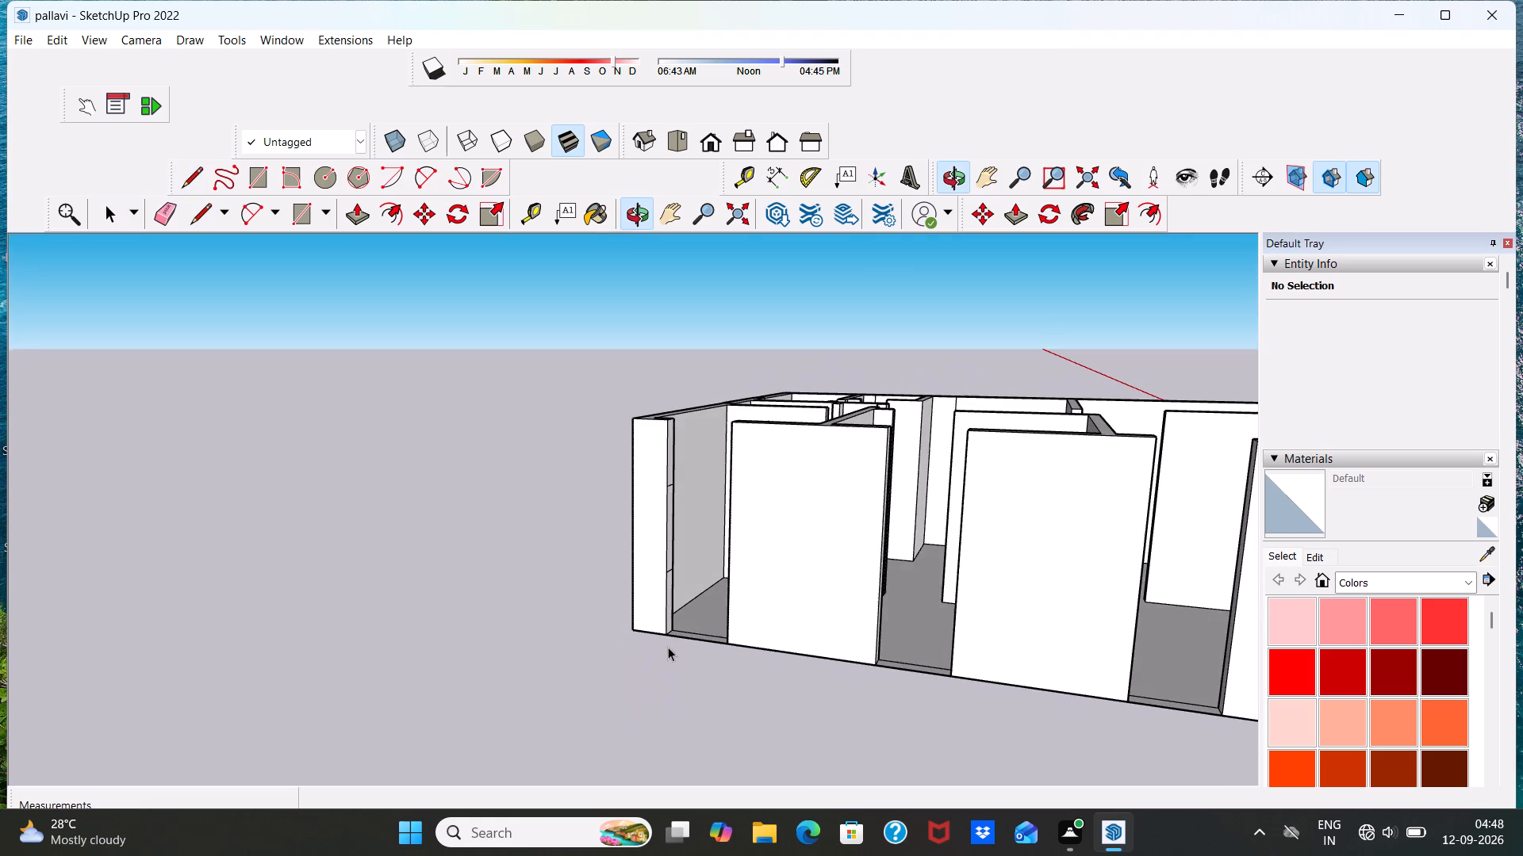
scroll(680, 636, up, 4)
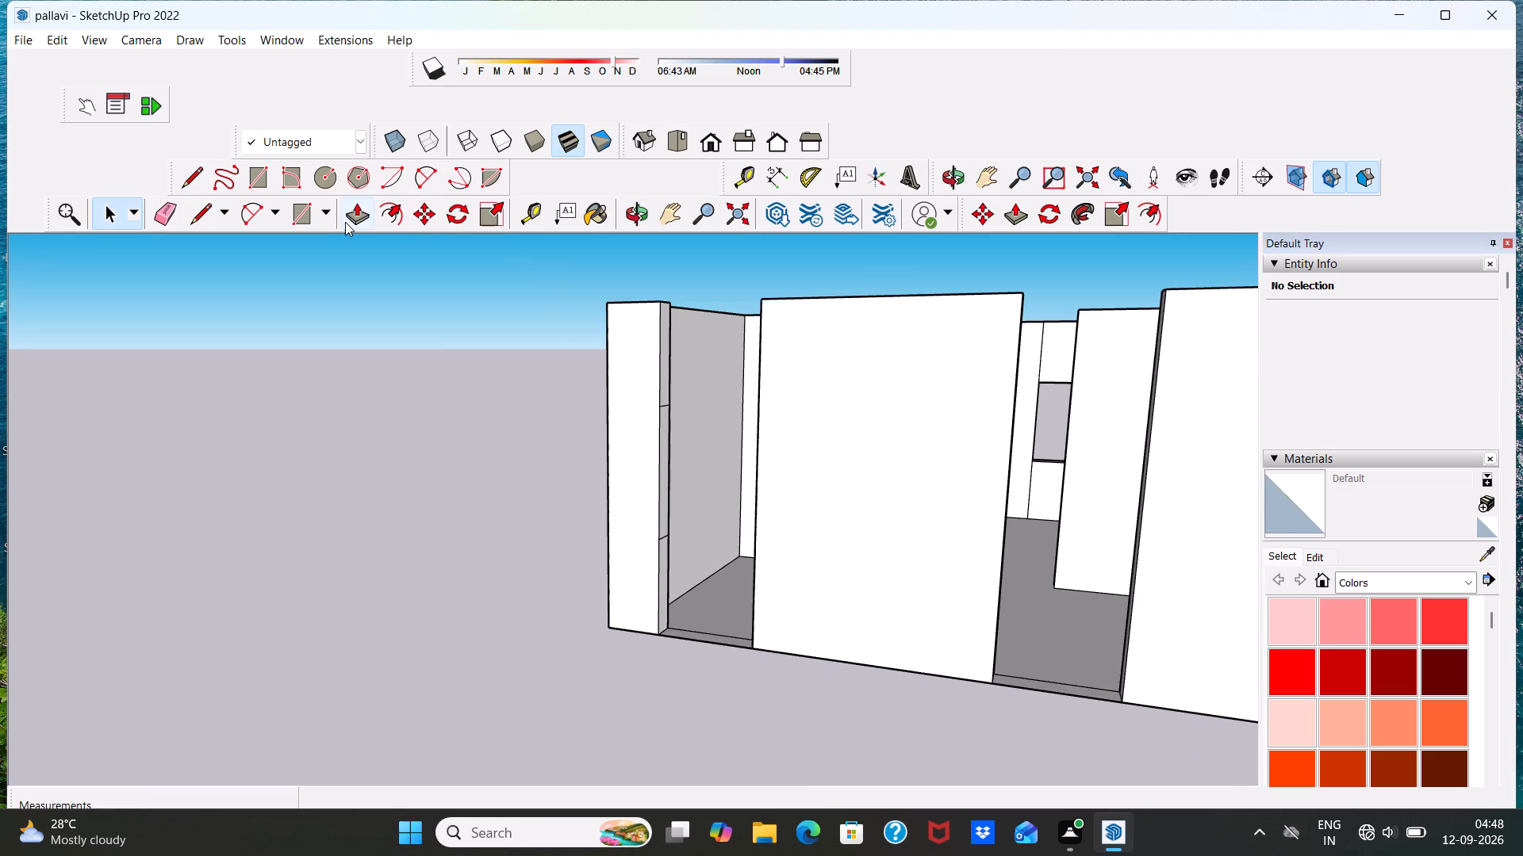
click(361, 211)
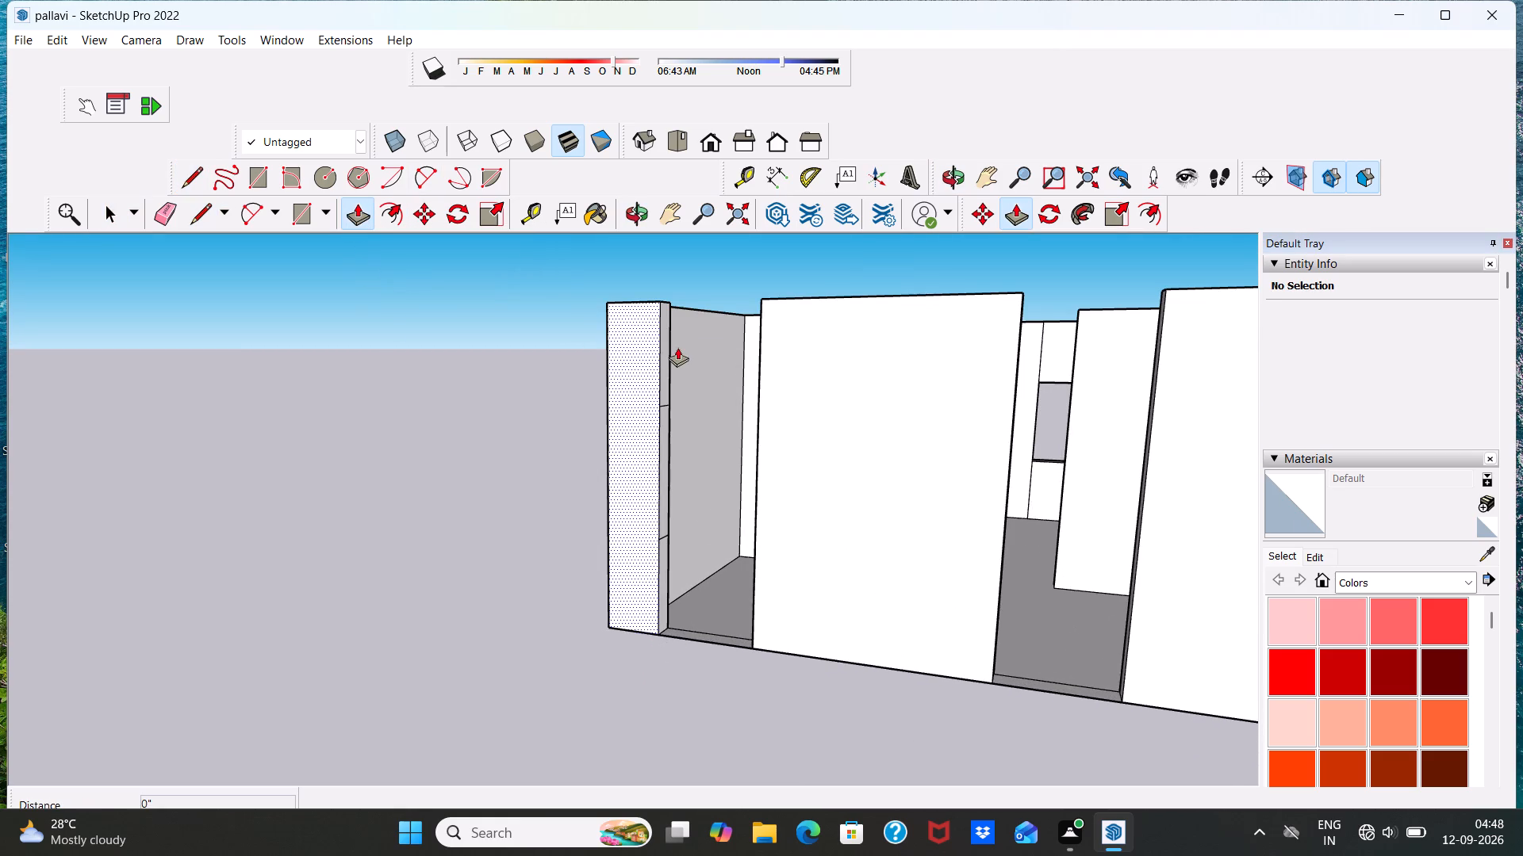
scroll(677, 347, up, 4)
click(658, 353)
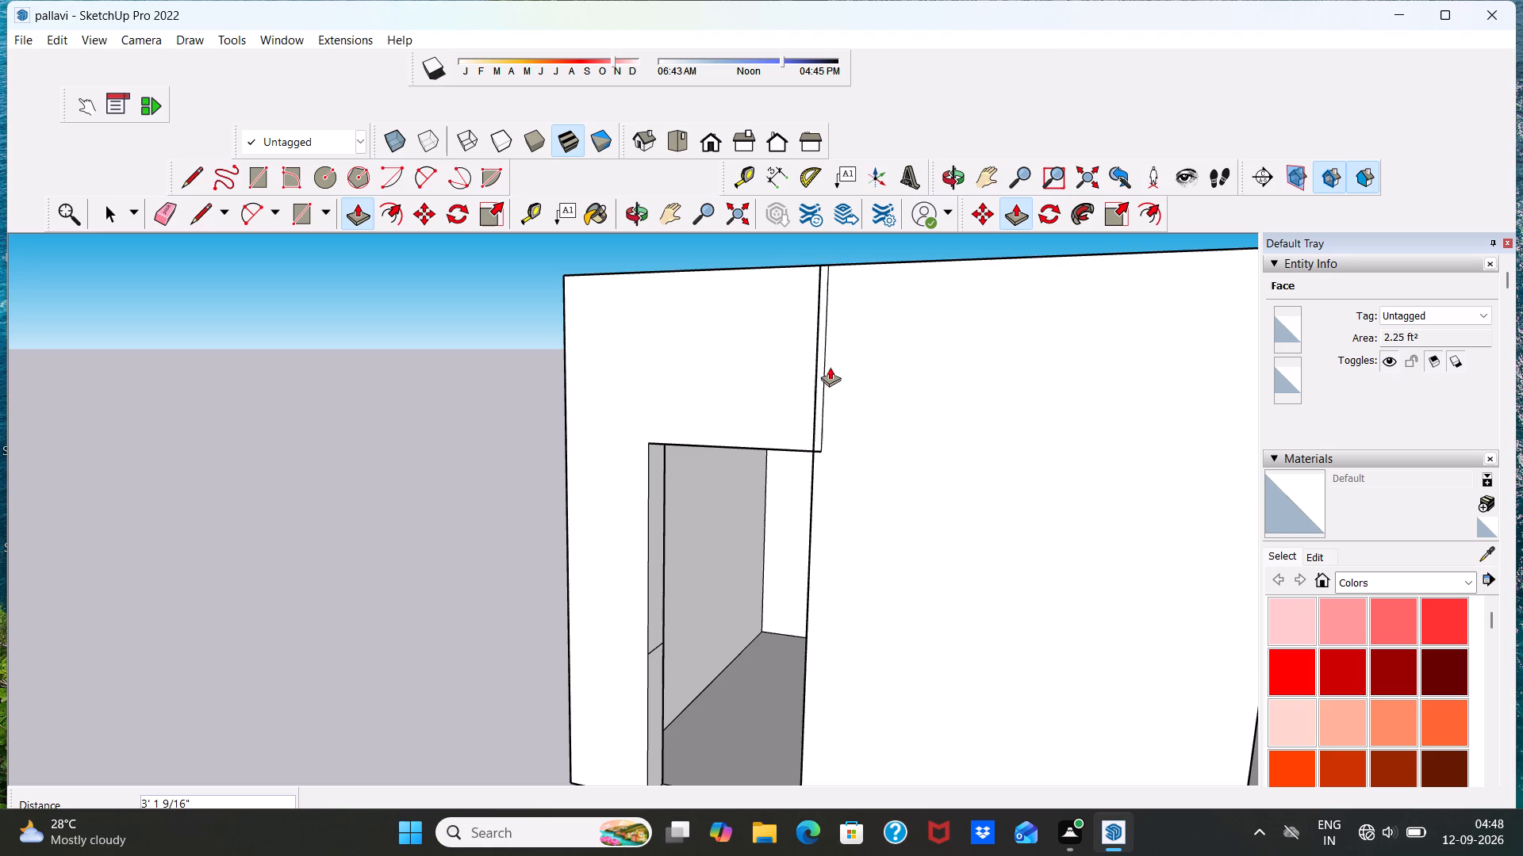
click(817, 365)
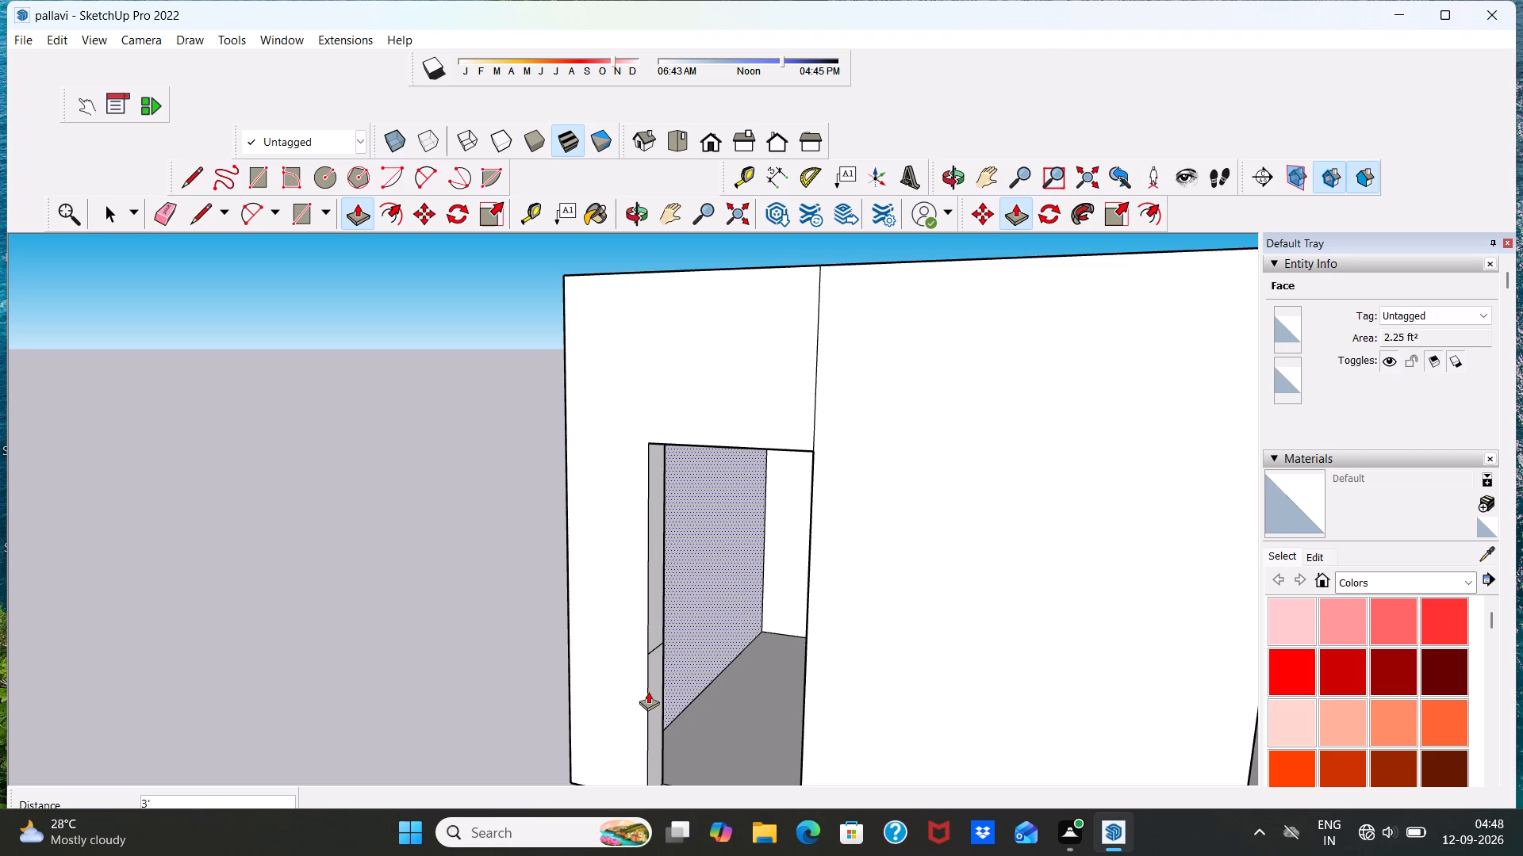
click(659, 678)
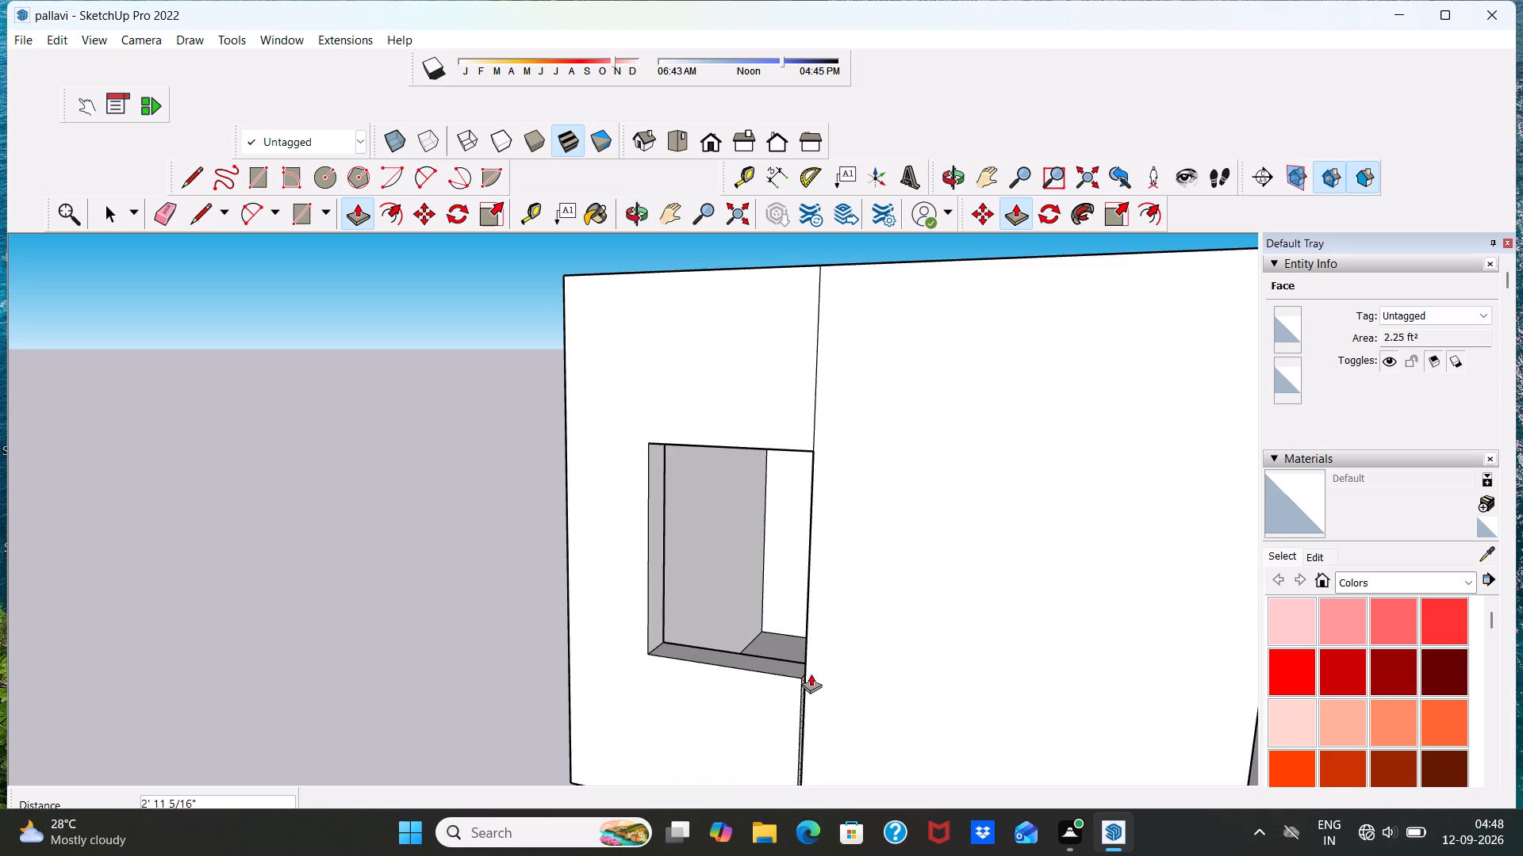
click(809, 671)
On the same exterior wall's second opening from the corner, mark 3' below the wall top and draw a line across the jamb.
scroll(857, 617, down, 15)
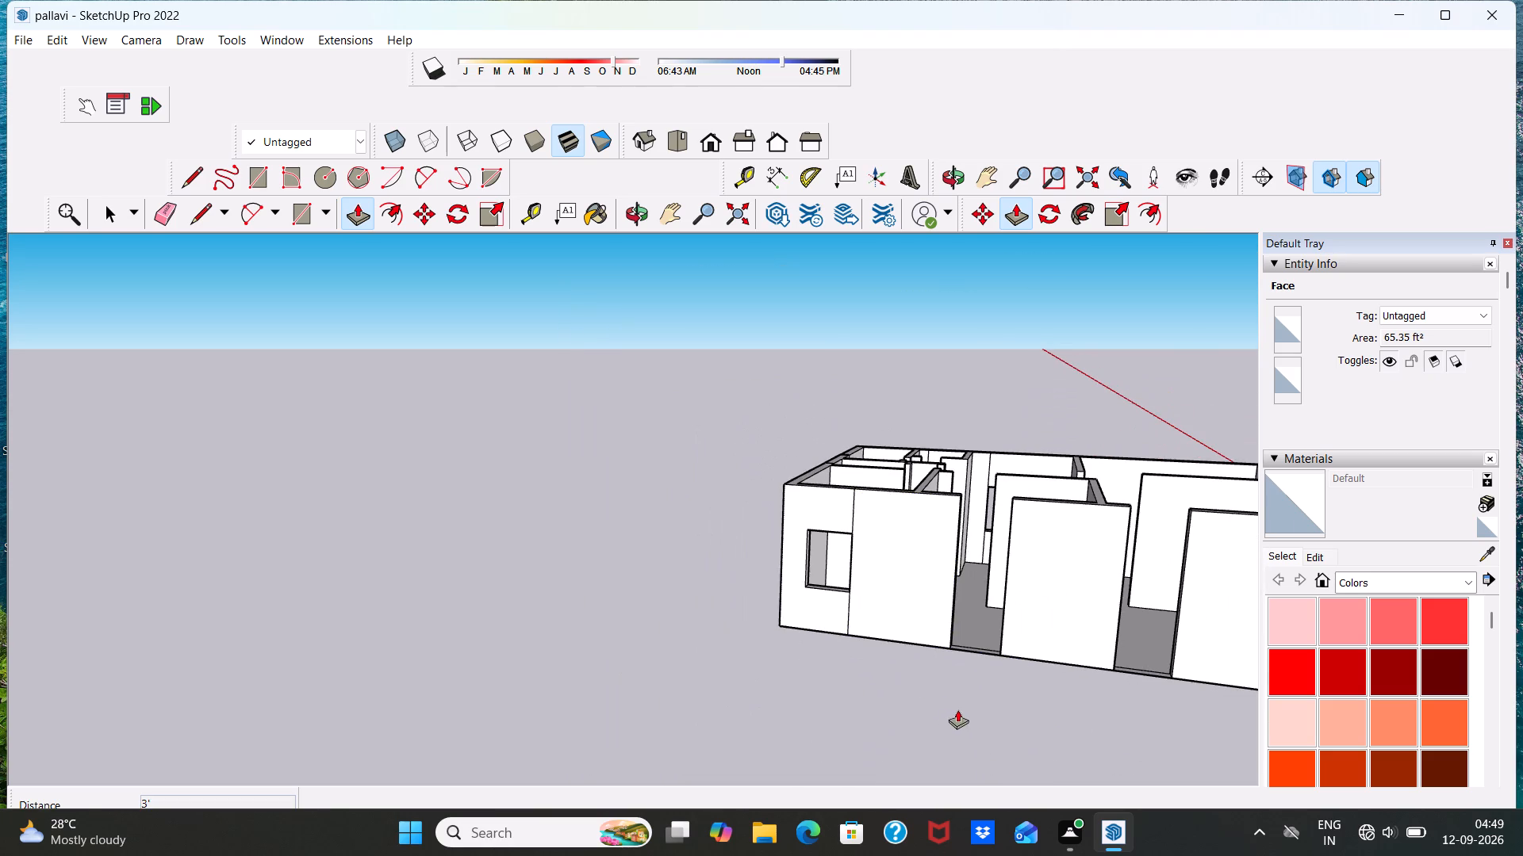
middle_drag(957, 706, 933, 671)
scroll(994, 543, up, 5)
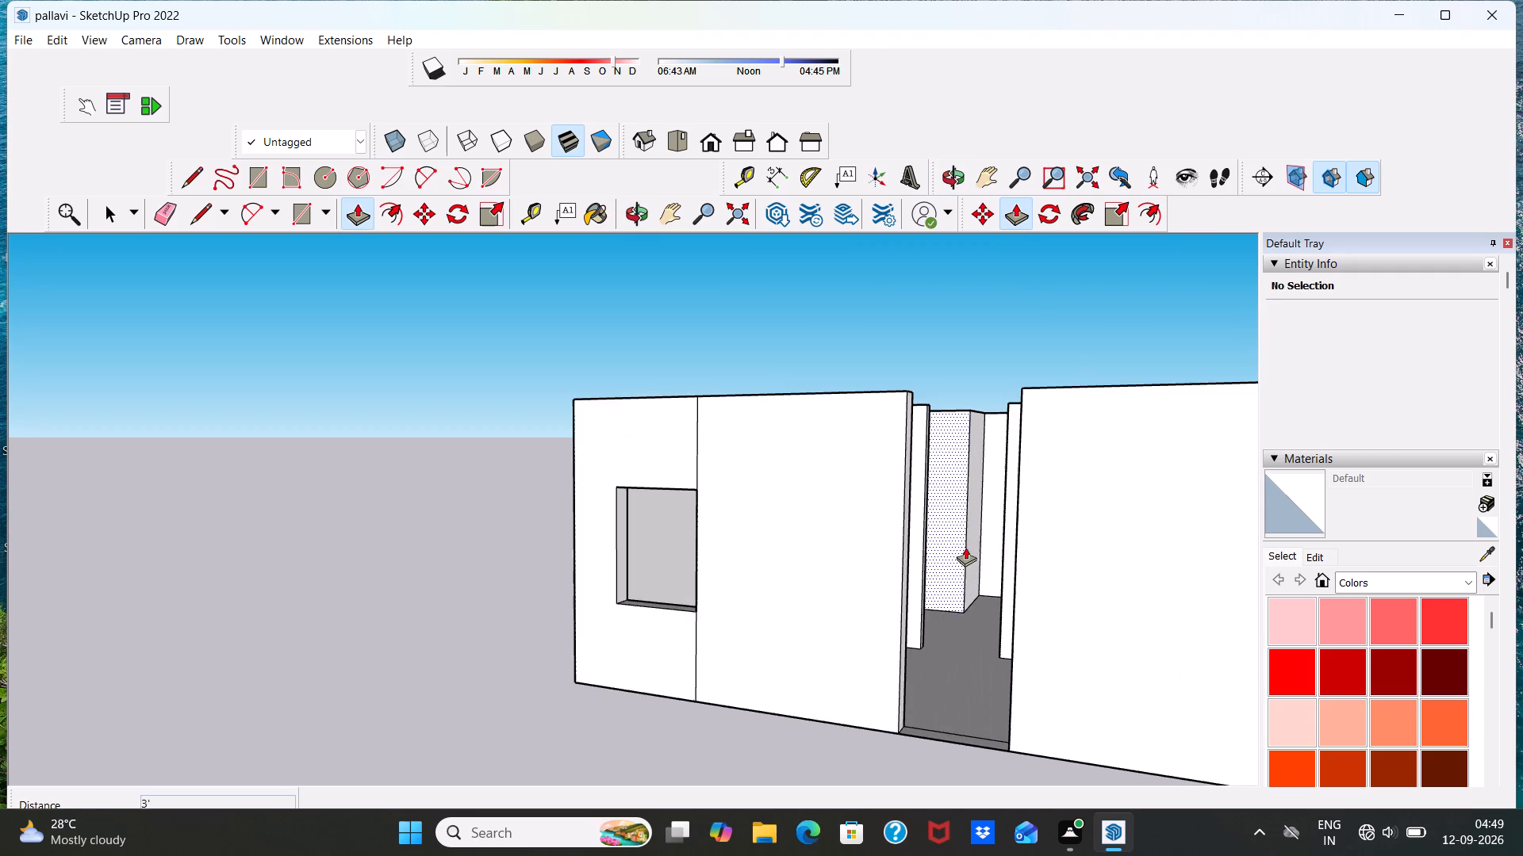
scroll(965, 546, down, 5)
middle_drag(960, 563, 787, 600)
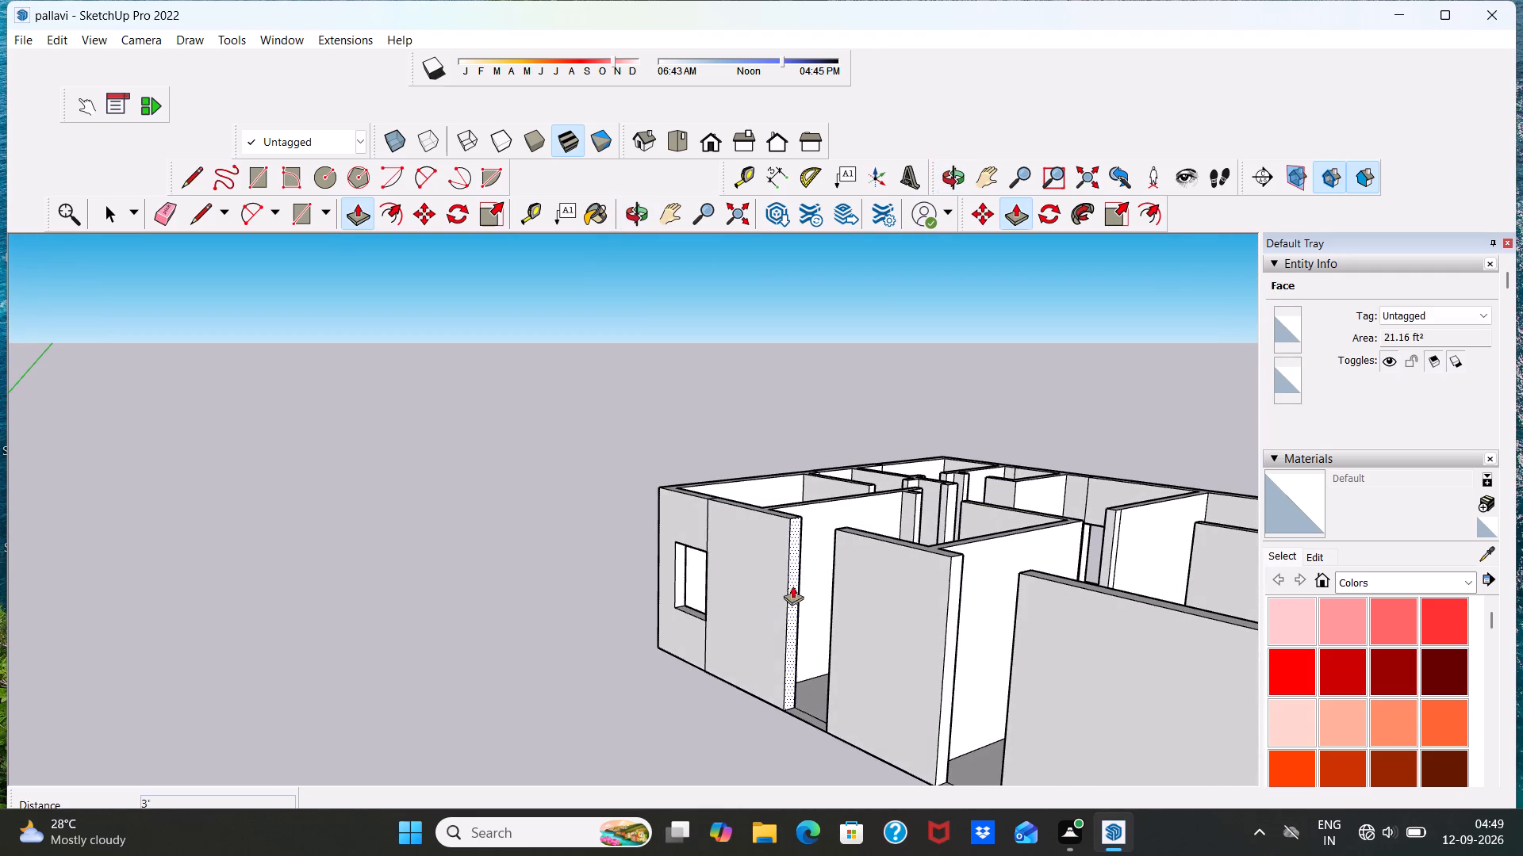
click(205, 206)
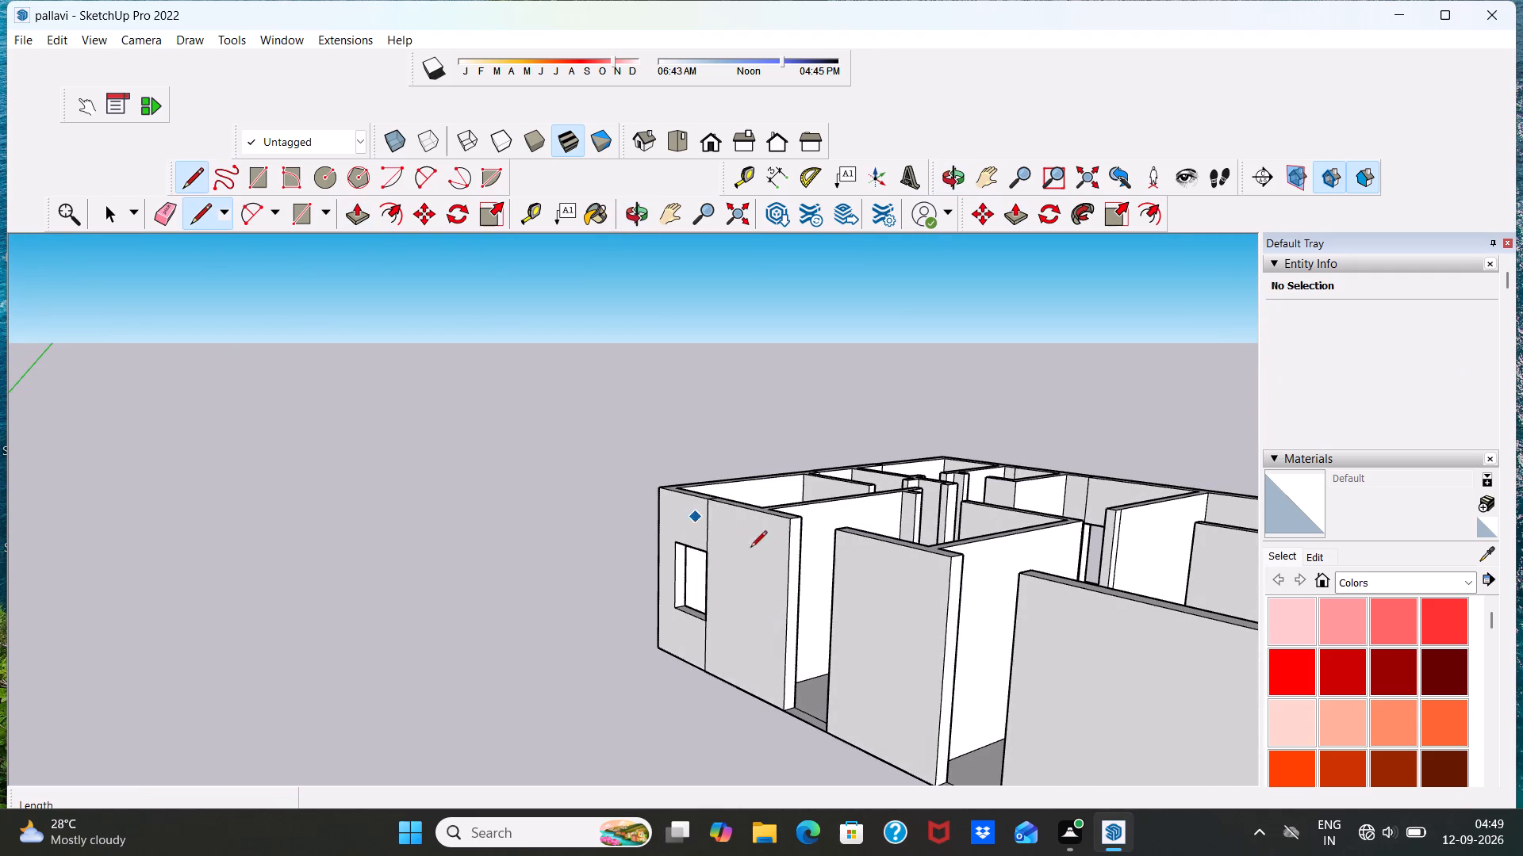
scroll(808, 545, up, 3)
click(784, 510)
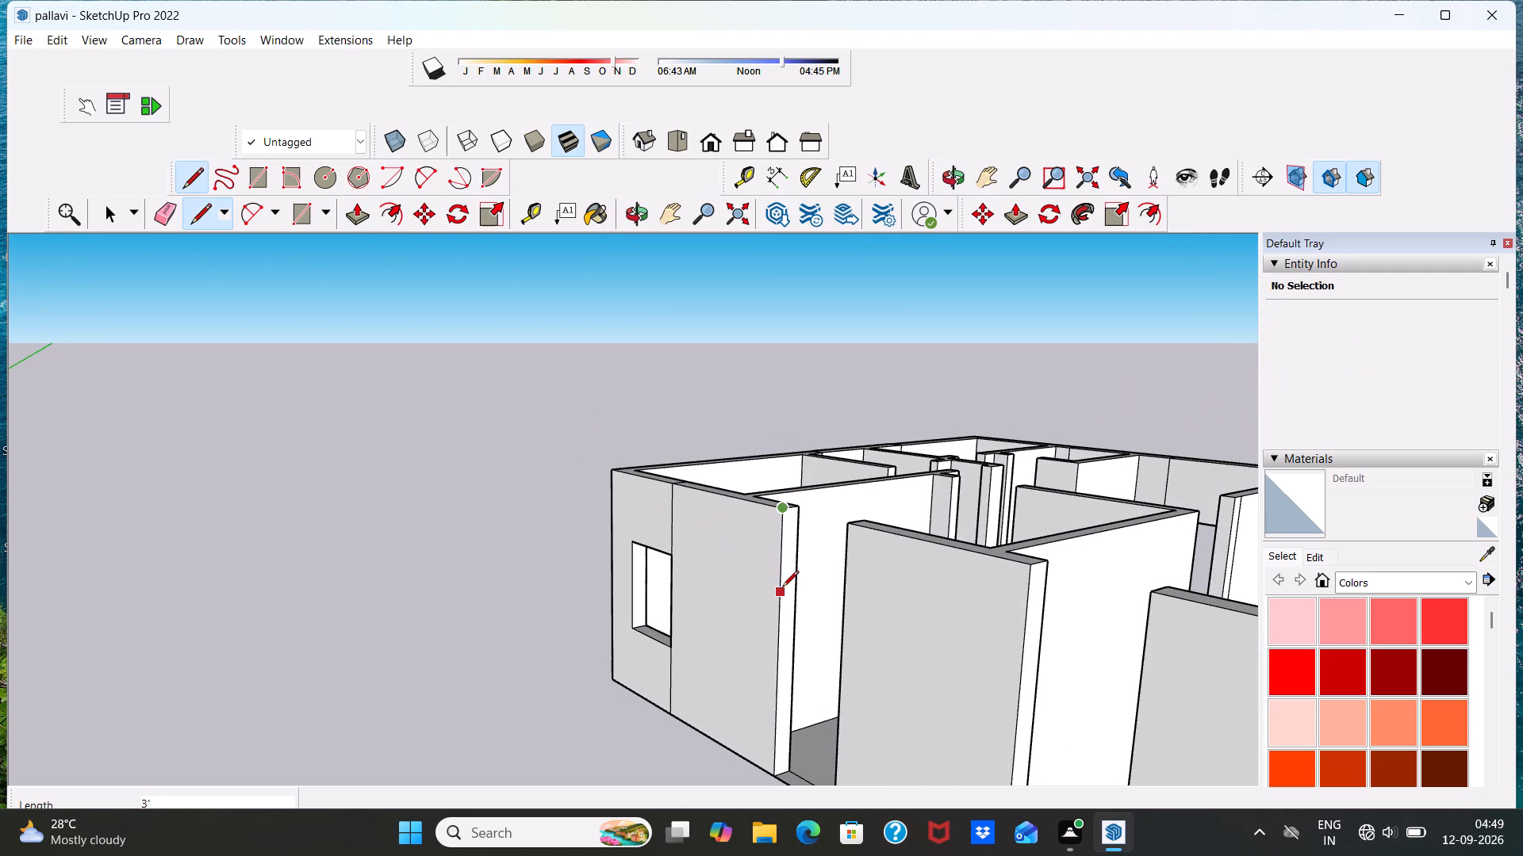
text(3')
key(Return)
click(782, 595)
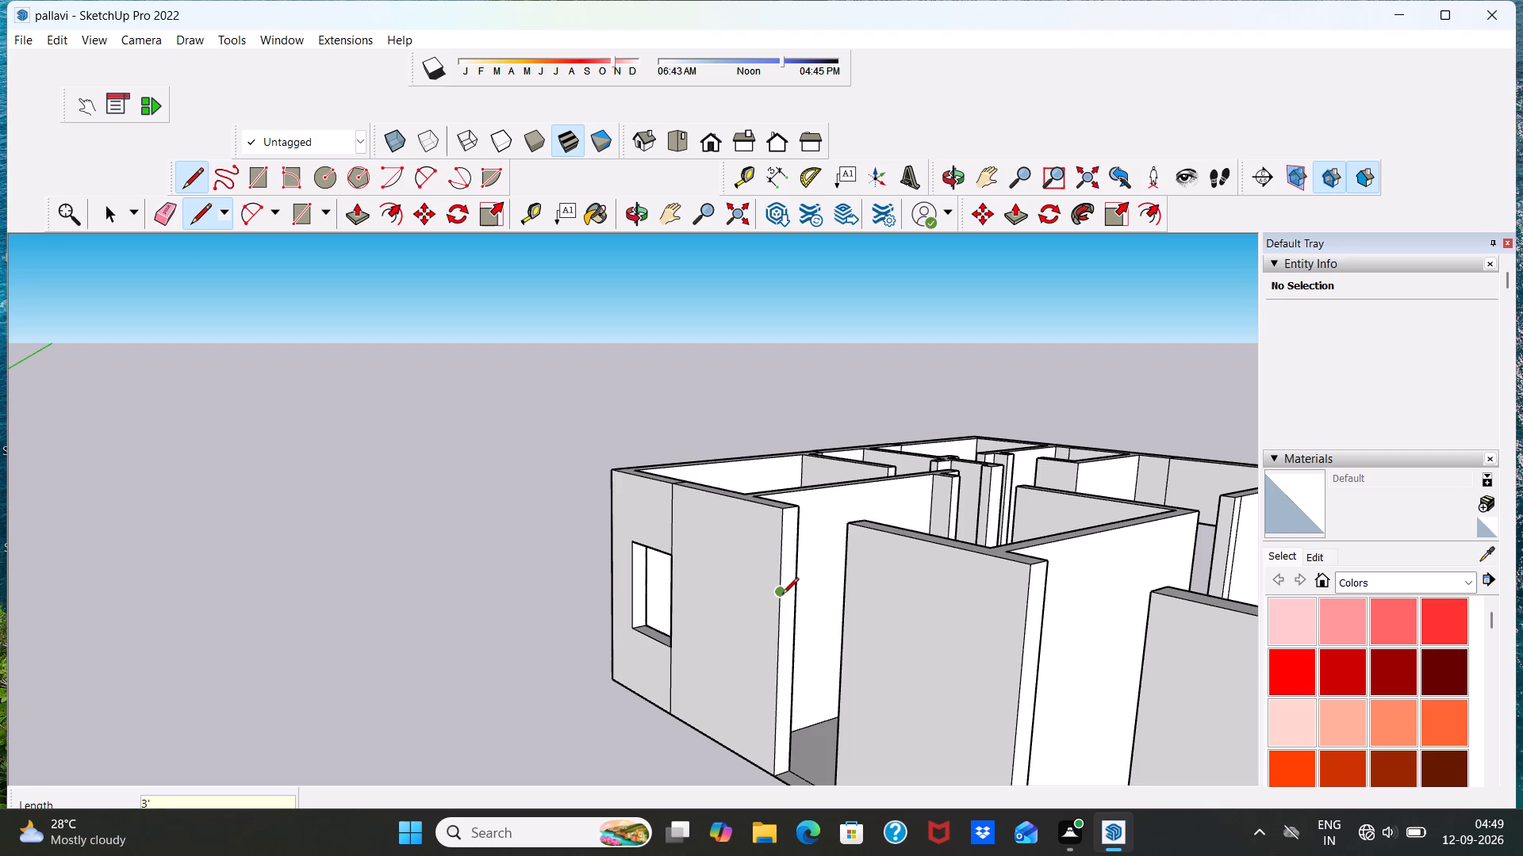
click(793, 587)
Mark 3' above the floor on the second opening's same outer jamb edge and draw a line across the jamb.
click(772, 773)
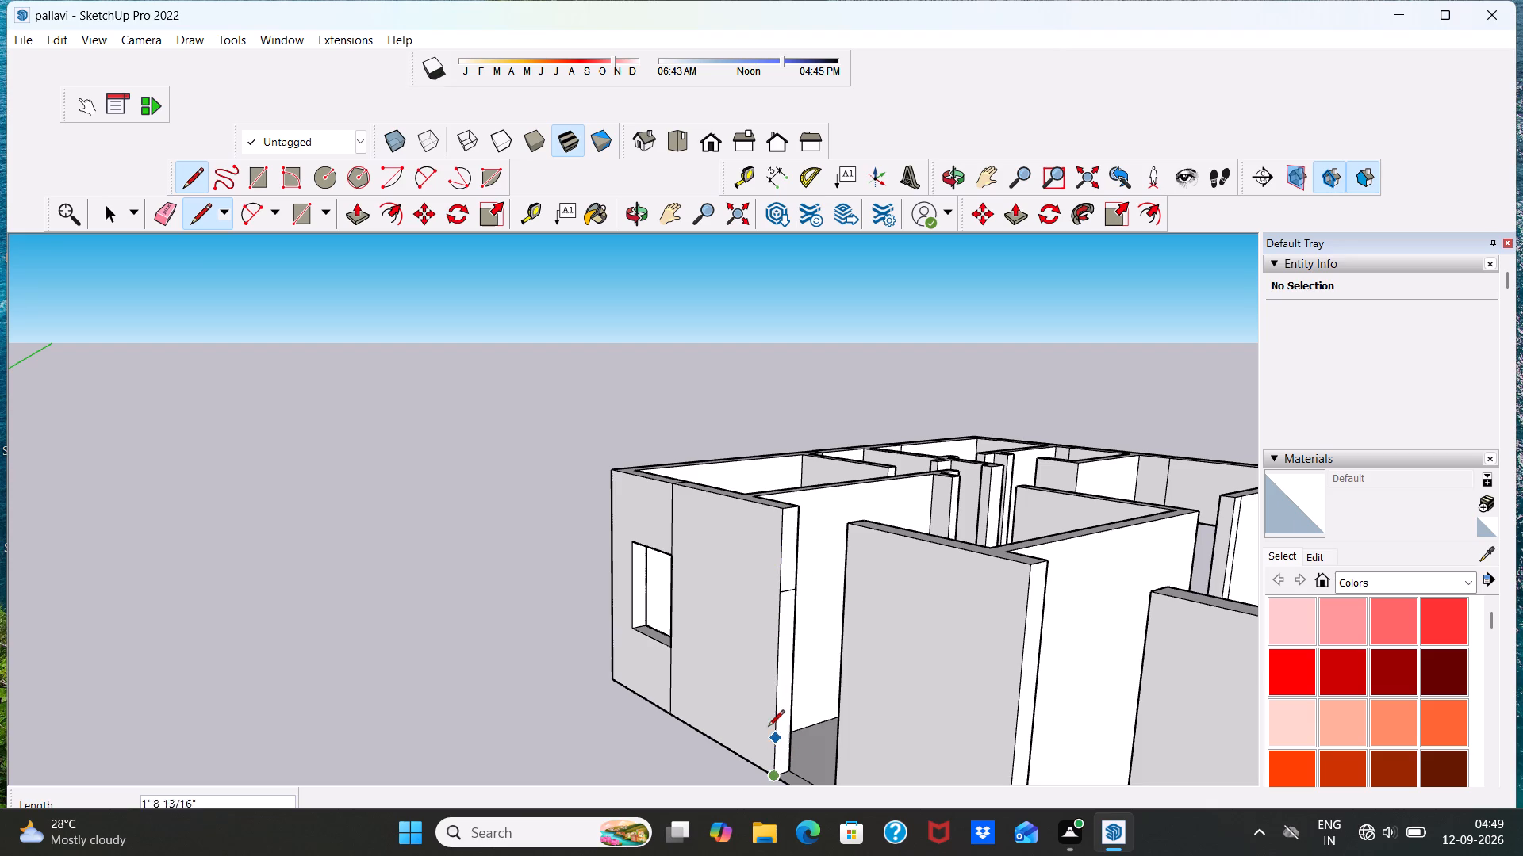
text(3')
key(Return)
click(776, 698)
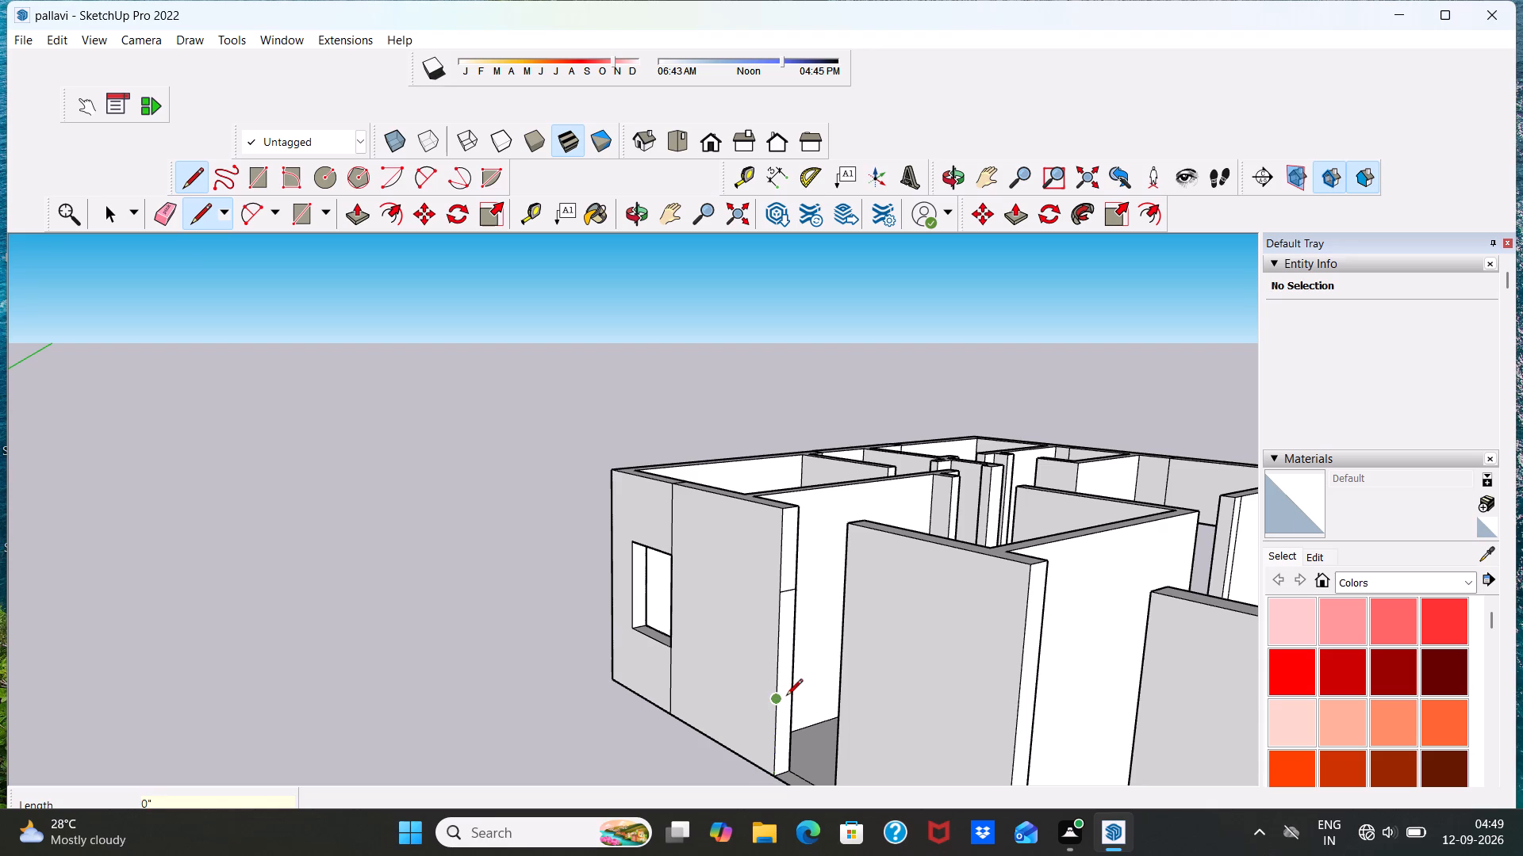
click(789, 692)
Push/Pull the second opening's 3' high bottom and top jamb sections 3' across to the opposite jamb, leaving a window between them.
click(360, 213)
scroll(800, 714, up, 5)
click(762, 718)
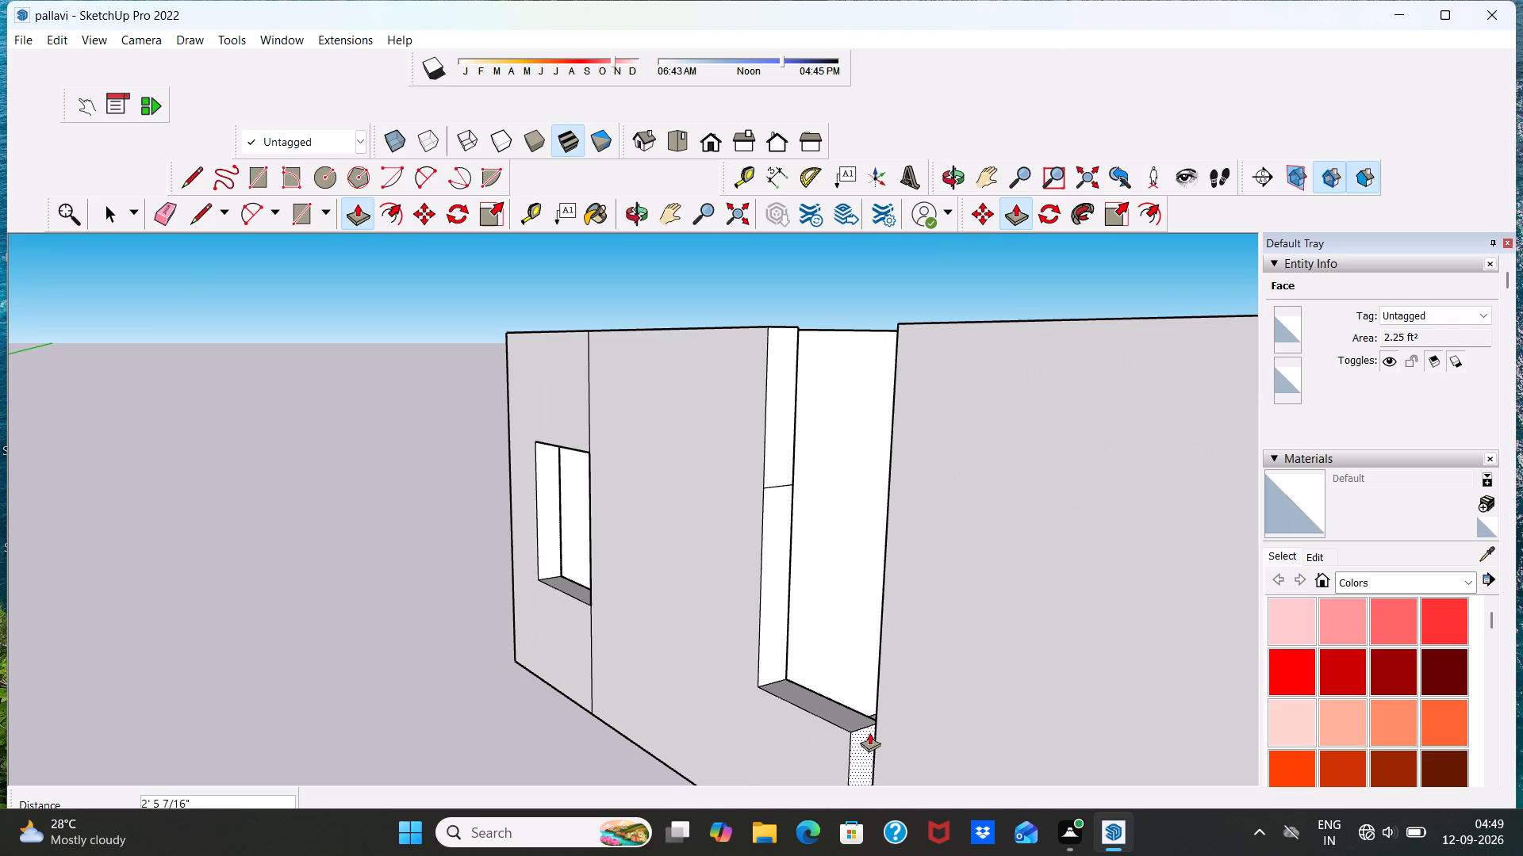
click(877, 732)
scroll(877, 560, down, 6)
scroll(858, 472, up, 5)
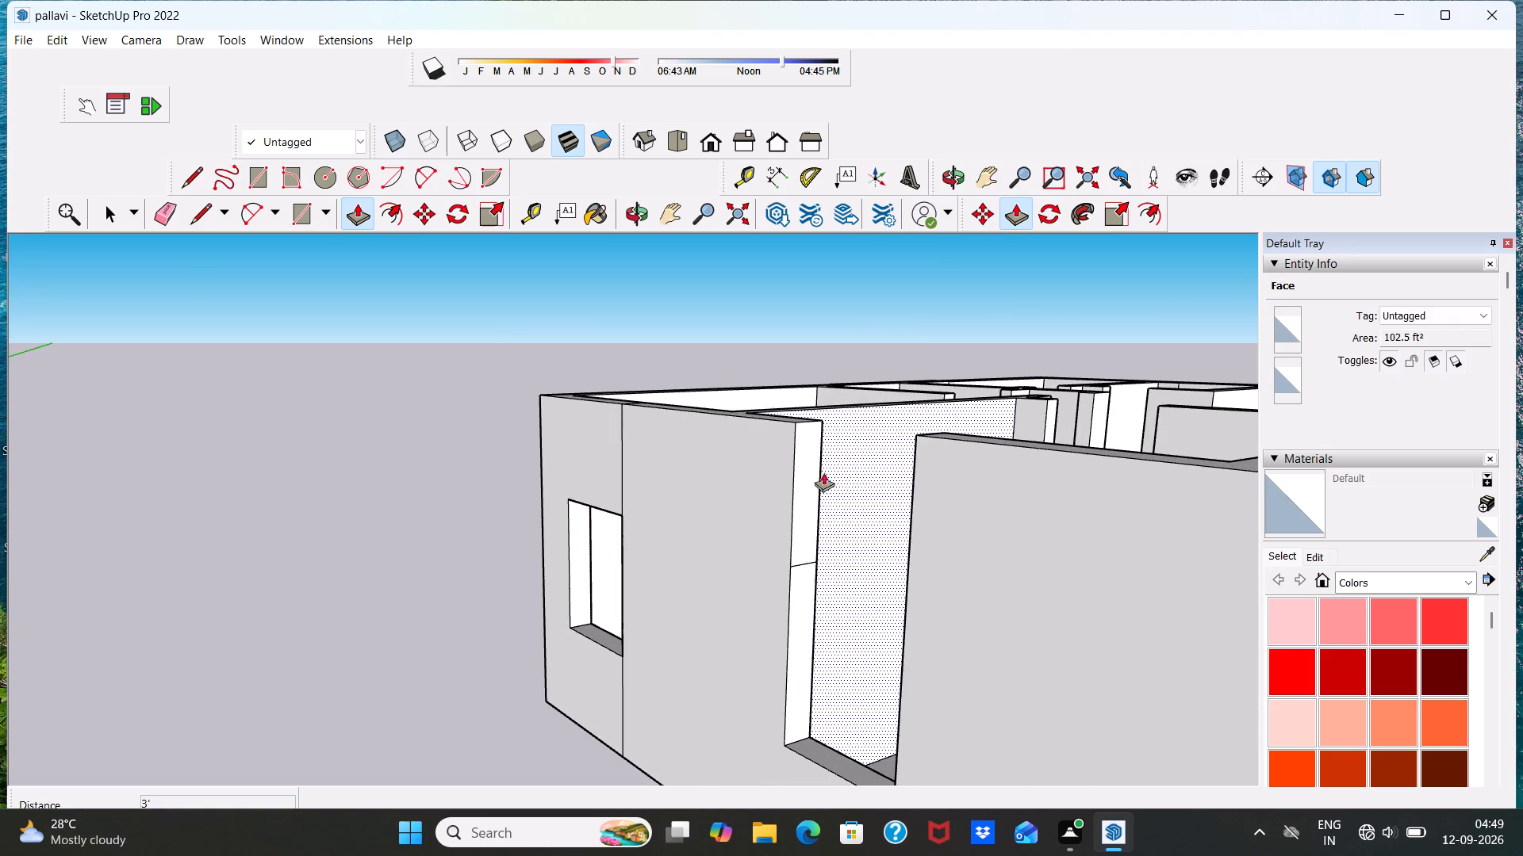
click(807, 488)
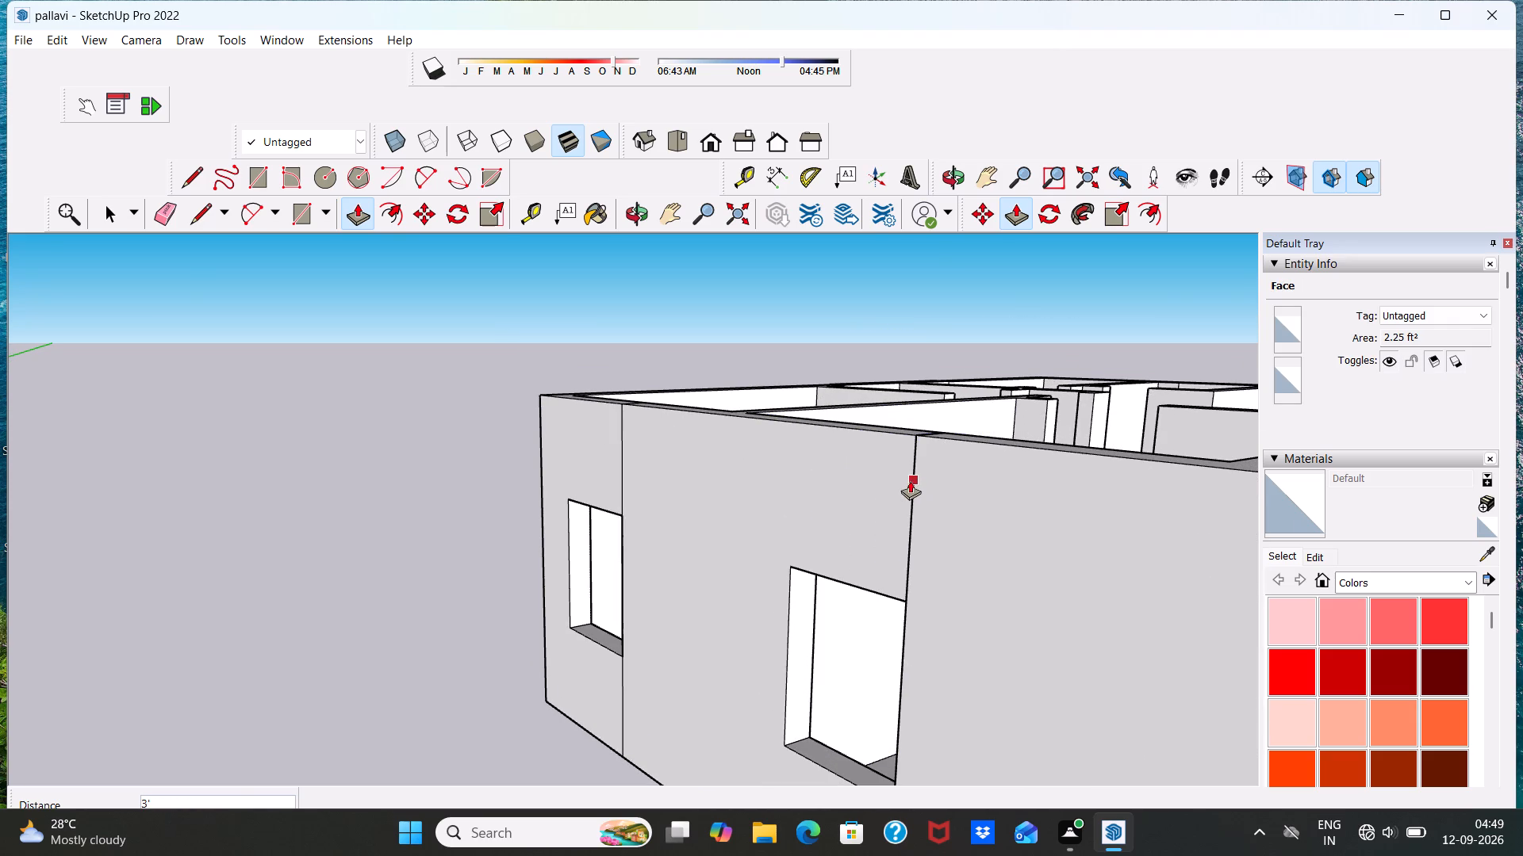
click(923, 439)
On the same wall's third opening, mark 3' above the floor on the outer jamb edge and draw a line across the jamb.
scroll(923, 441, down, 18)
scroll(1007, 528, up, 5)
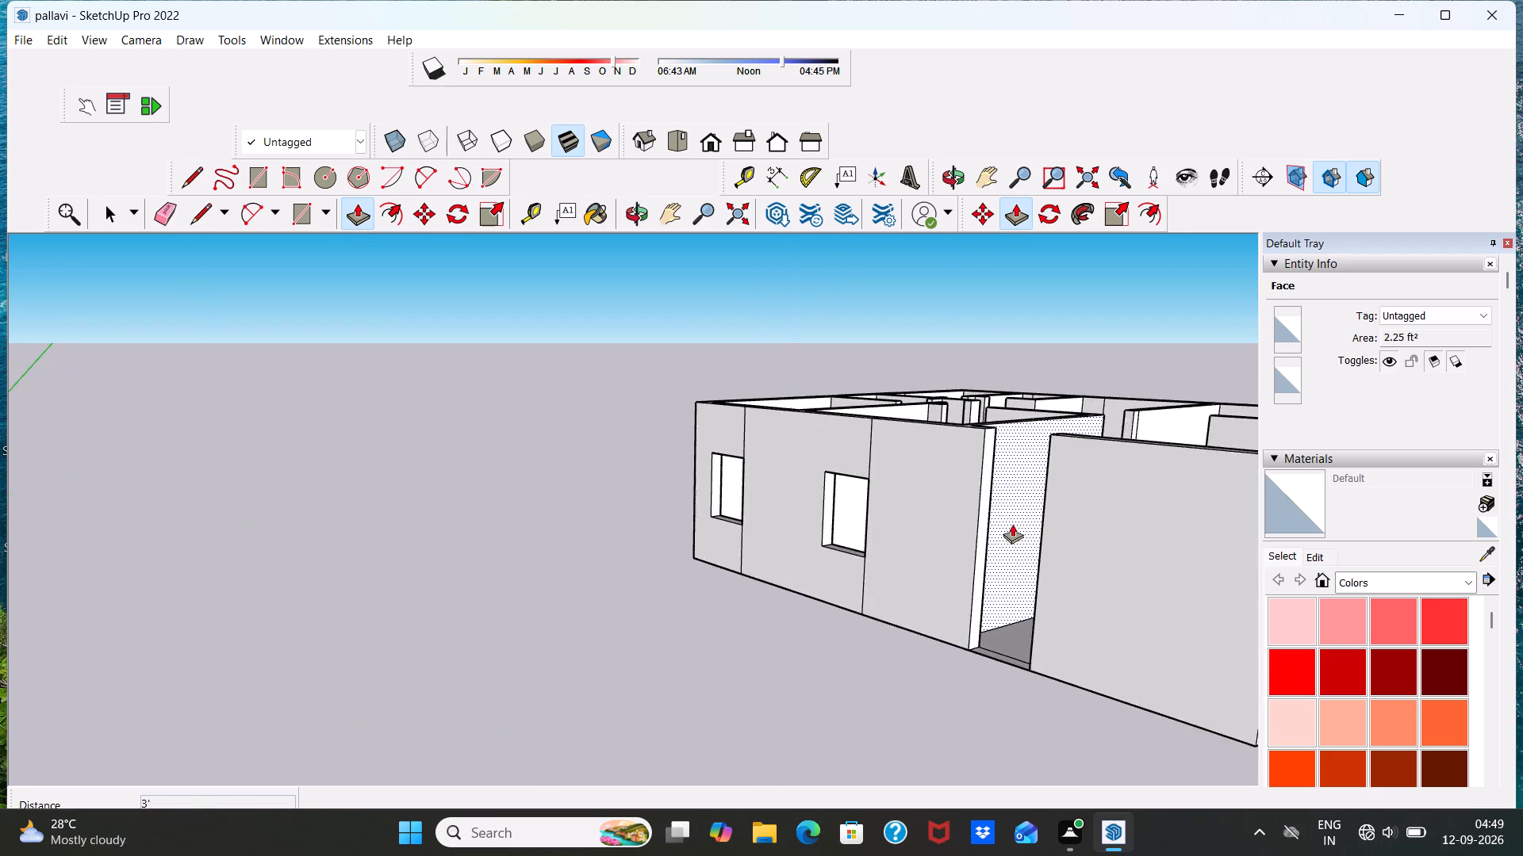
scroll(1012, 524, up, 4)
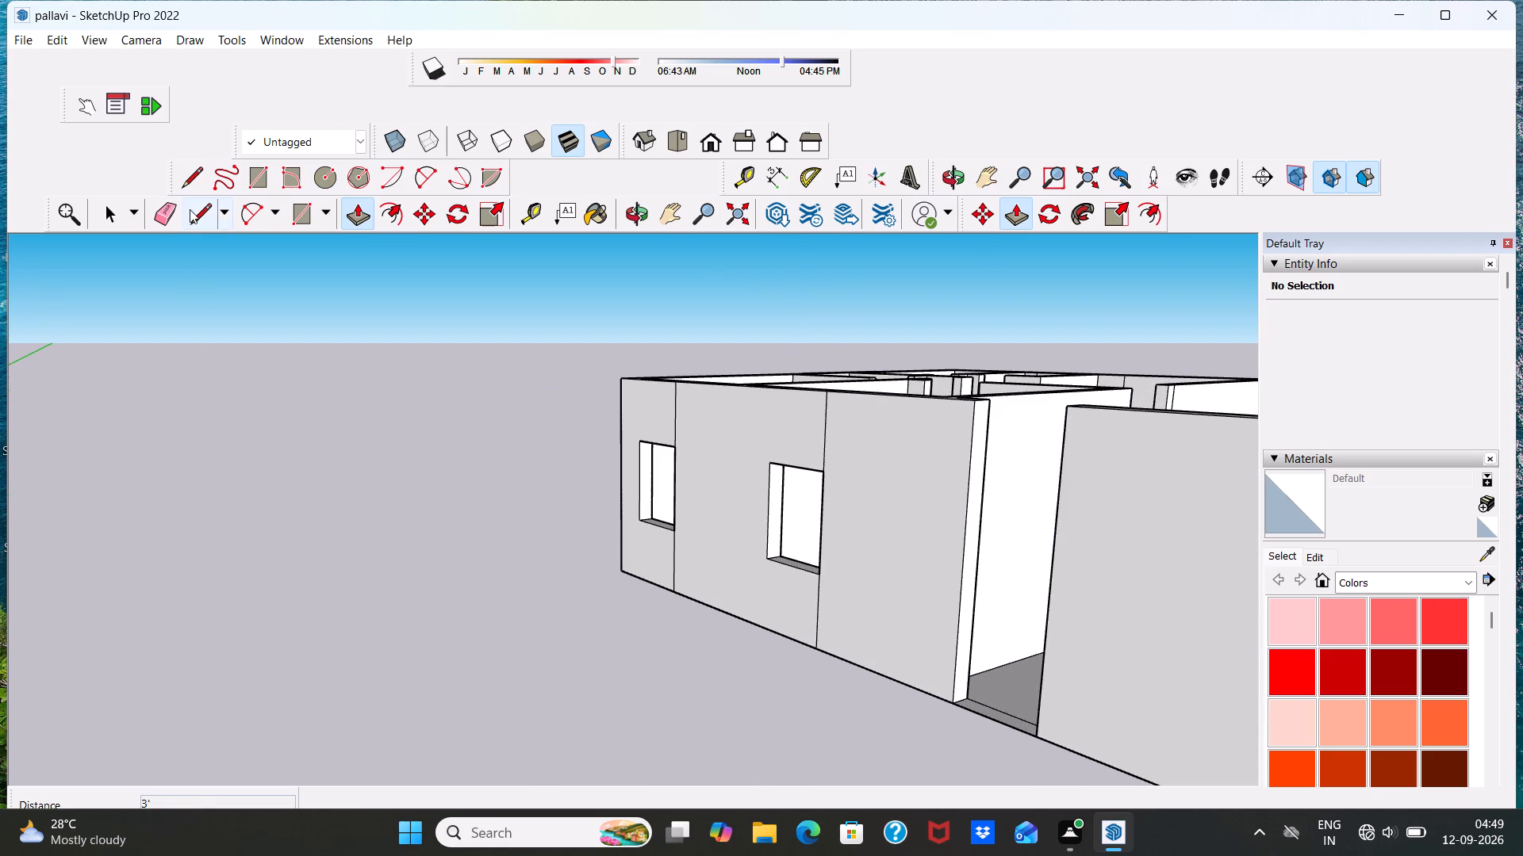
click(190, 207)
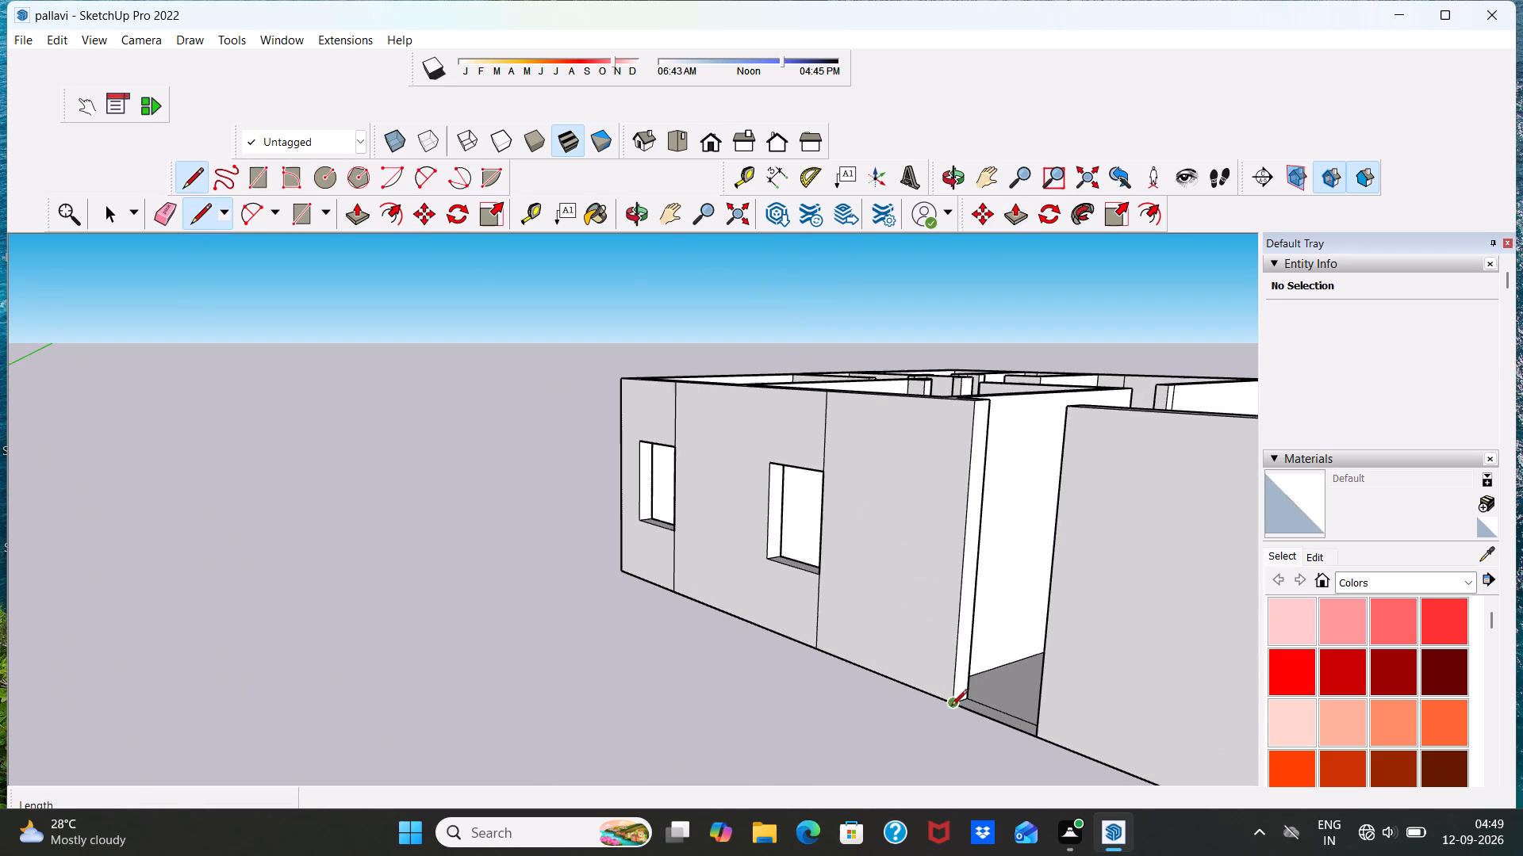
click(948, 708)
key(3)
key(apostrophe)
key(Return)
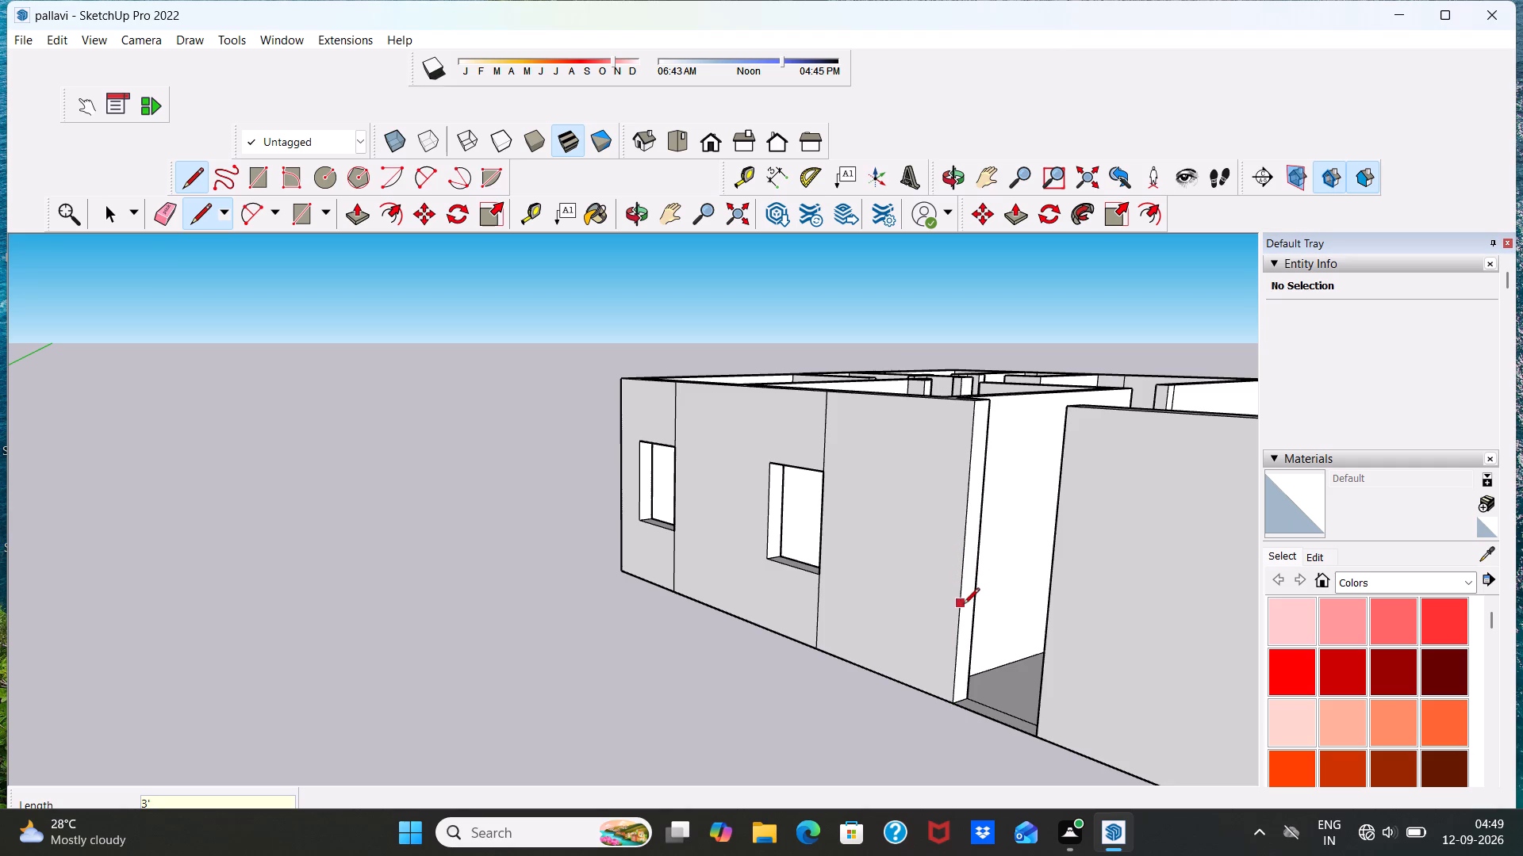
click(957, 617)
click(975, 614)
Mark 3' below the wall top on the third opening's same outer jamb edge and draw a line across the jamb.
click(971, 409)
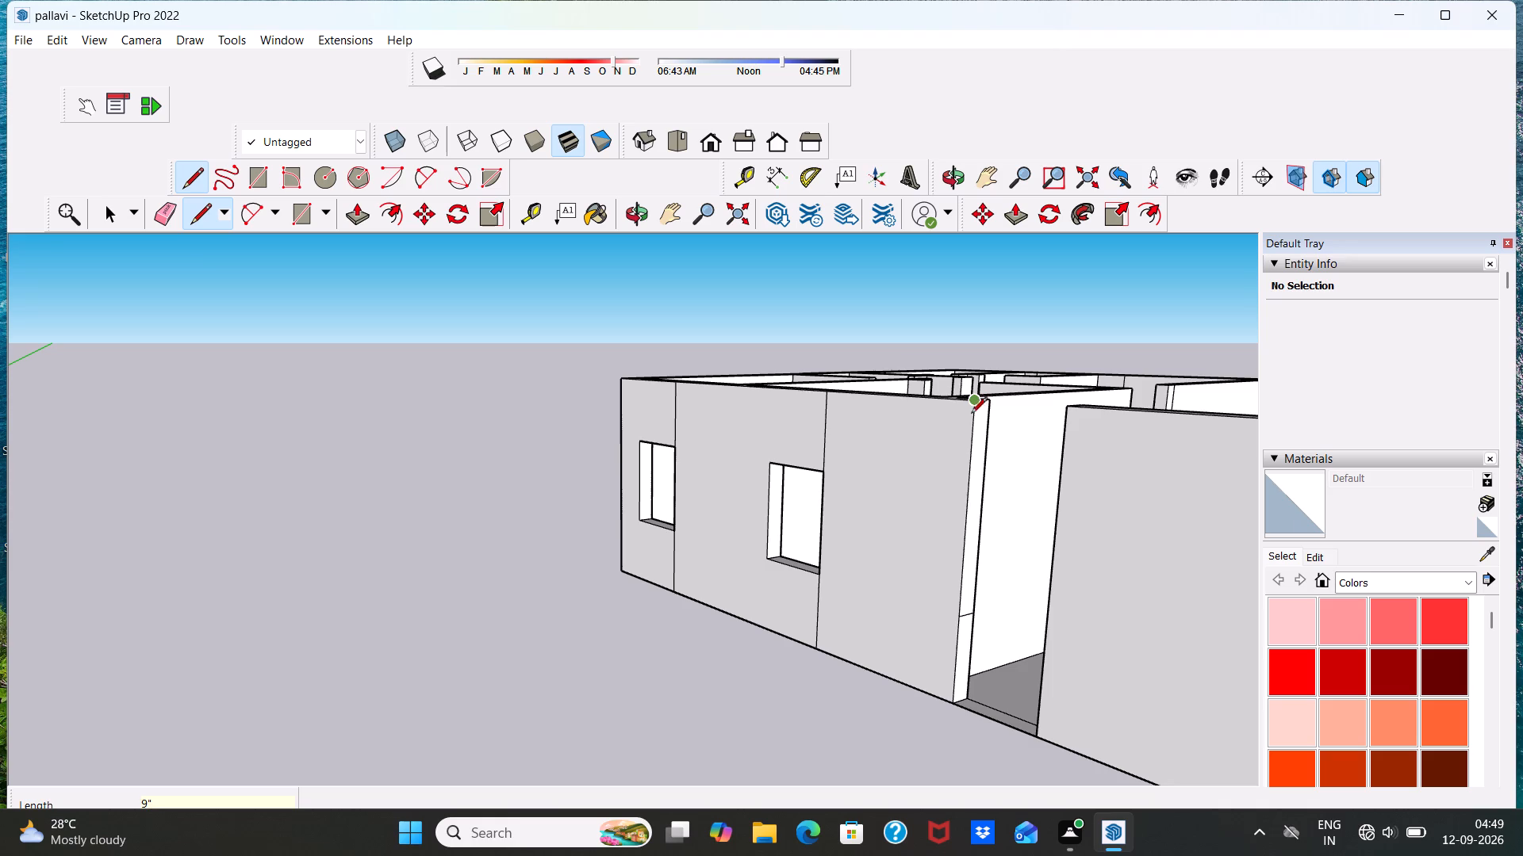
key(3)
key(apostrophe)
key(Return)
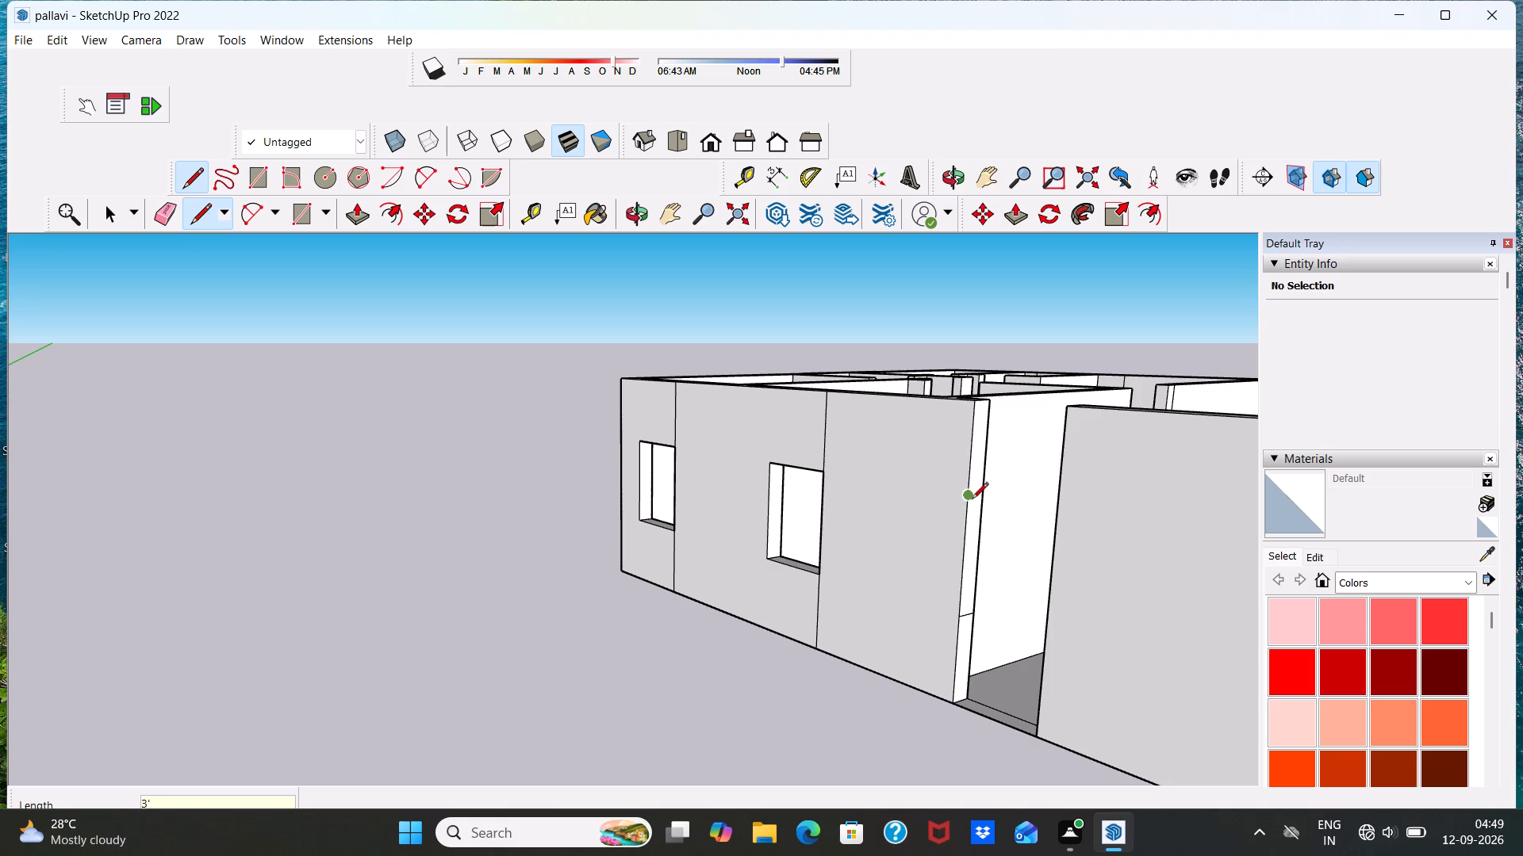
click(969, 494)
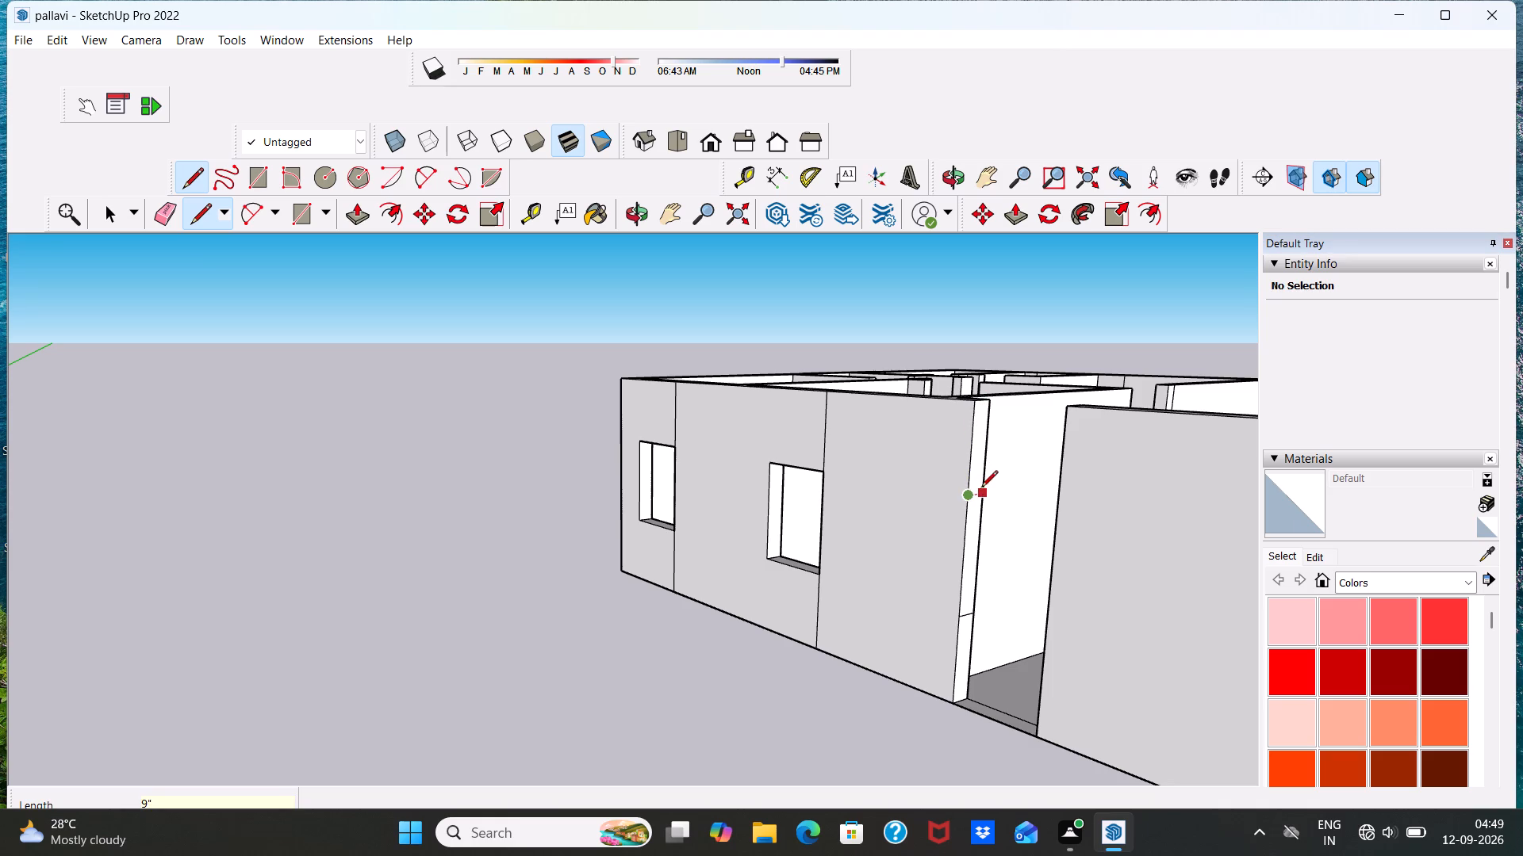
click(981, 488)
Push/Pull the third opening's bottom and top jamb sections 3' across to the opposite jamb, leaving a window between them.
click(357, 217)
click(966, 630)
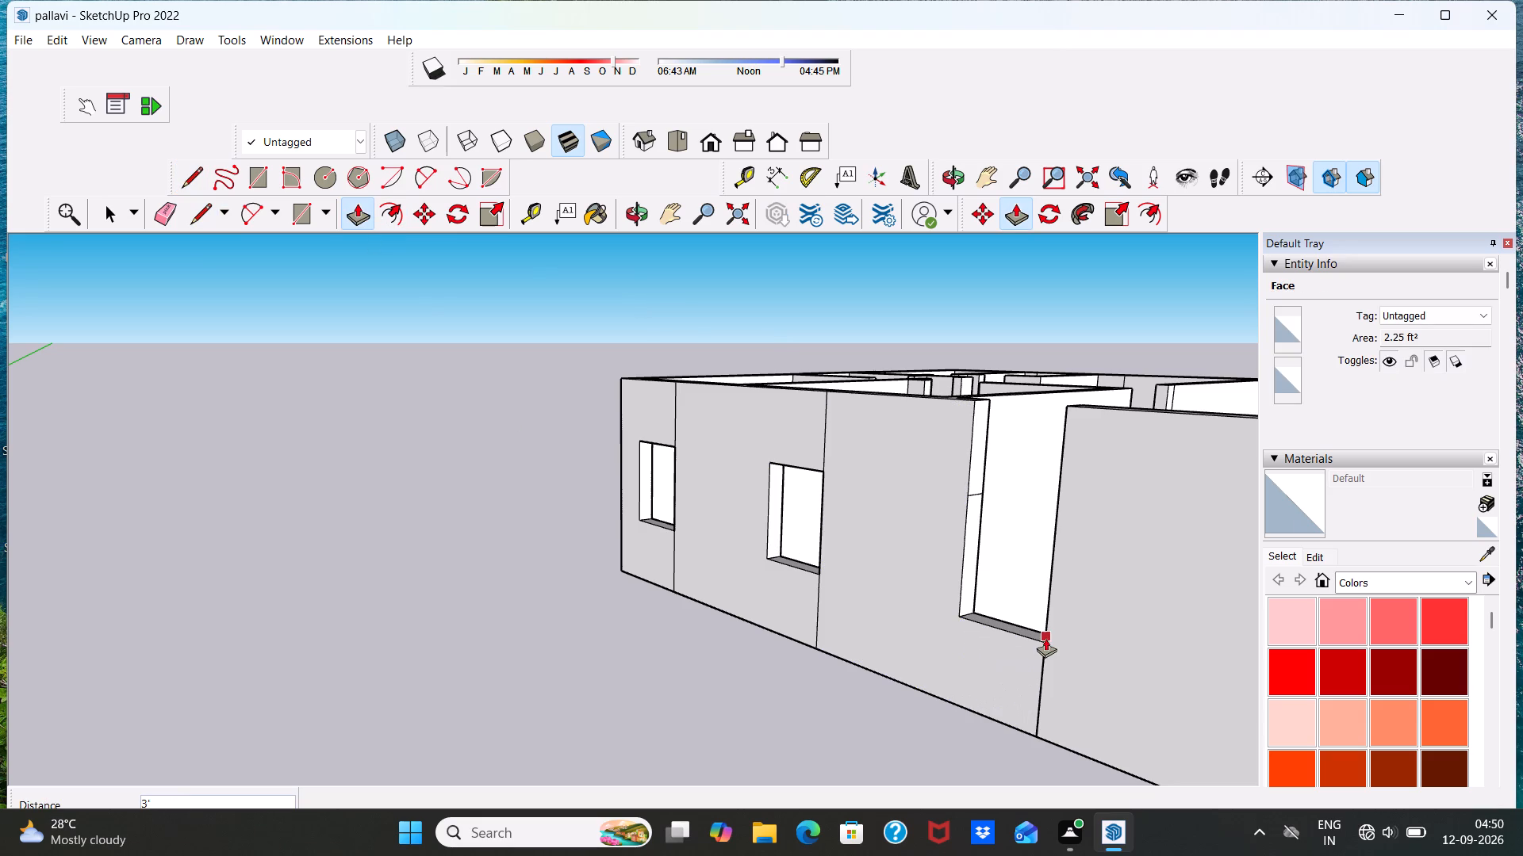
click(1050, 638)
click(982, 450)
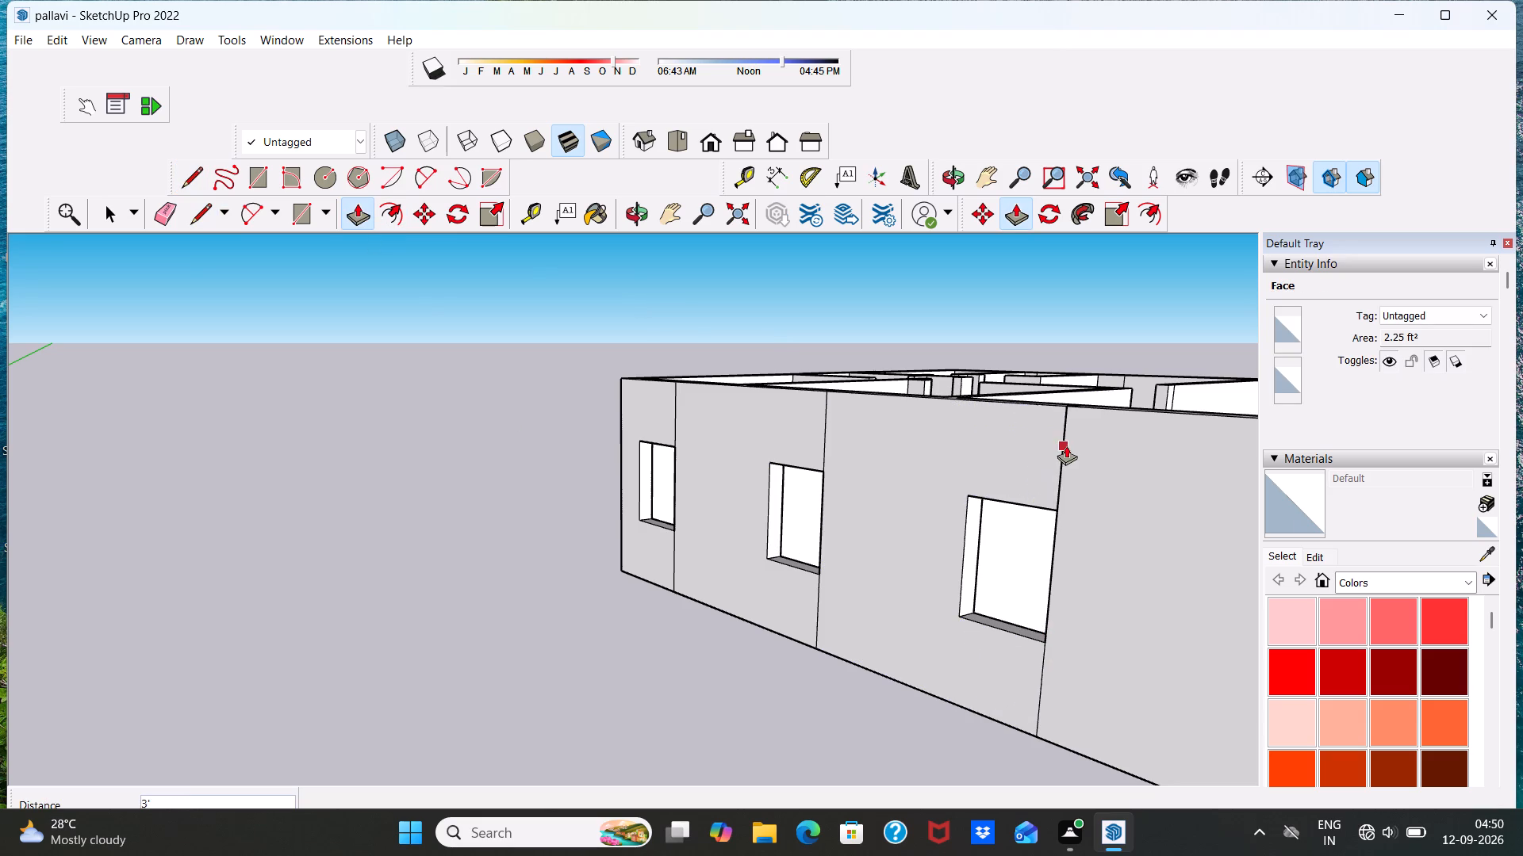
click(1071, 404)
scroll(977, 549, down, 14)
scroll(1124, 567, up, 4)
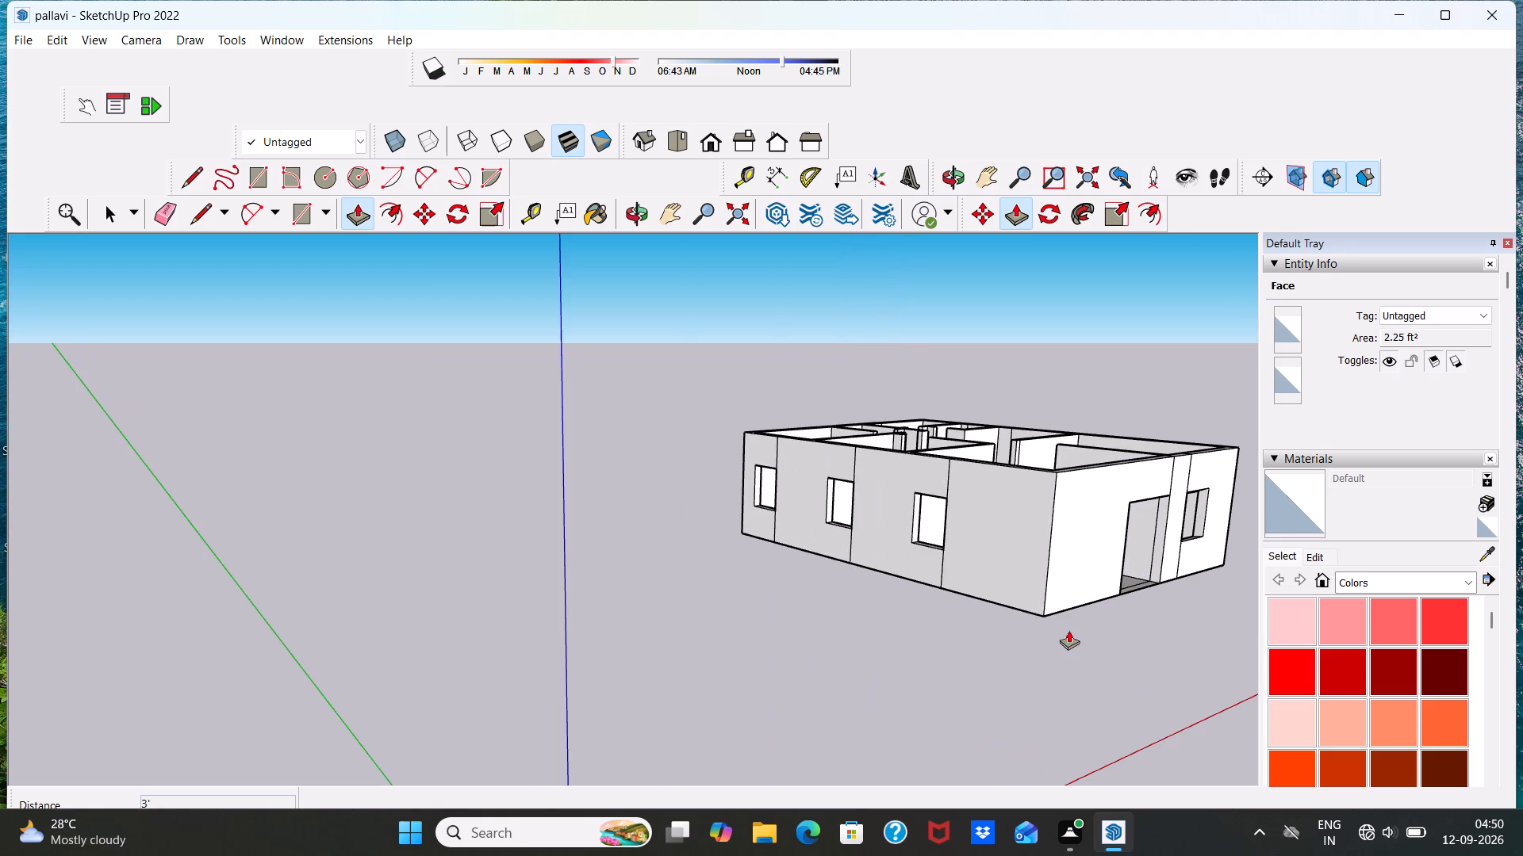
key(space)
Examine the model from all sides to check the window and door openings in the outer walls.
middle_drag(1097, 632, 745, 586)
scroll(738, 573, down, 9)
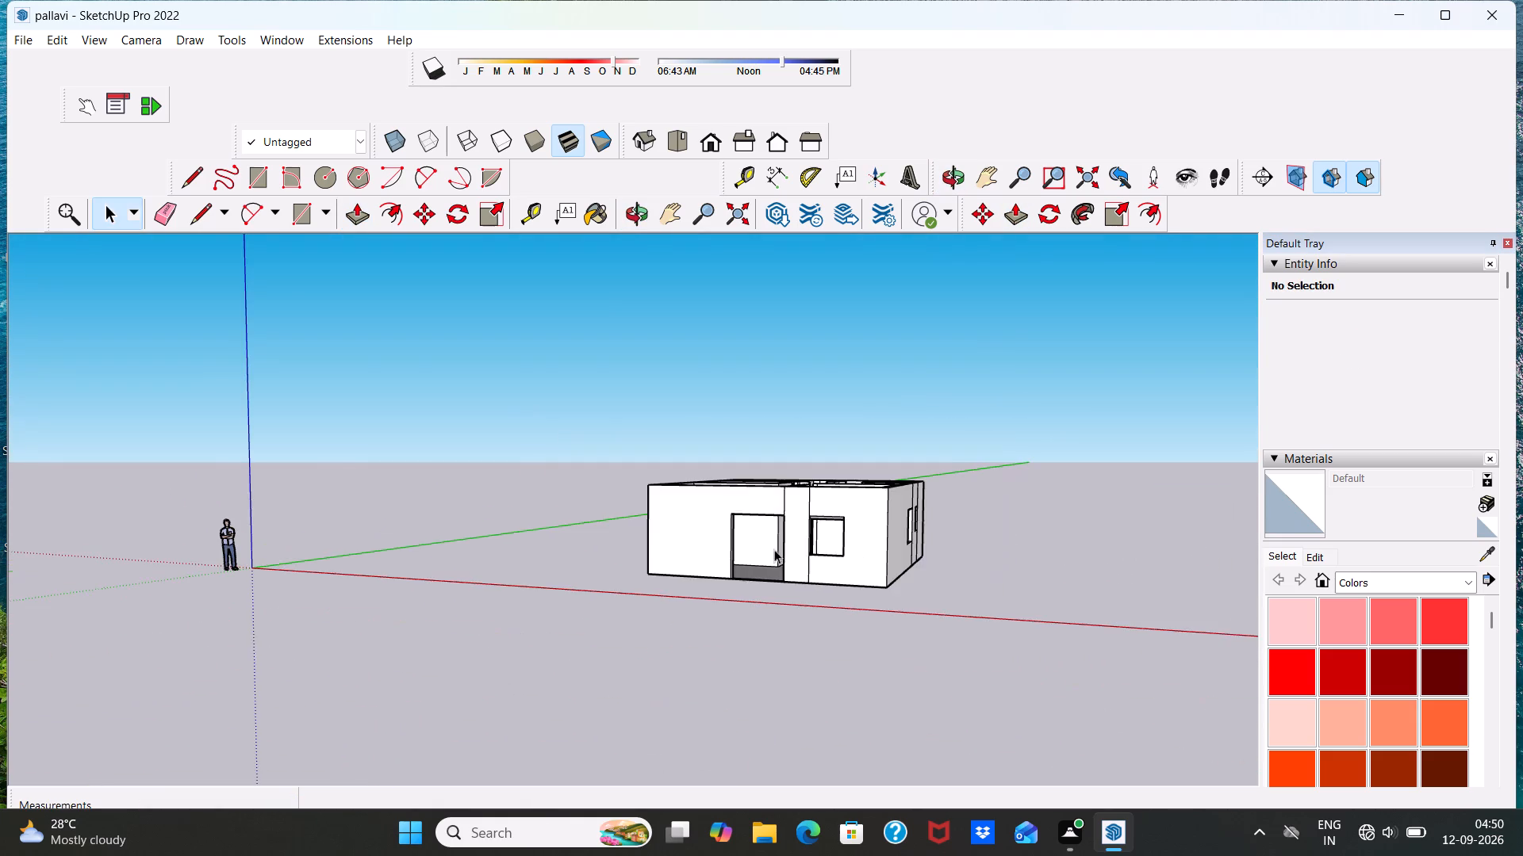
middle_drag(790, 566, 846, 686)
scroll(866, 610, down, 1)
scroll(863, 556, up, 10)
scroll(839, 572, down, 3)
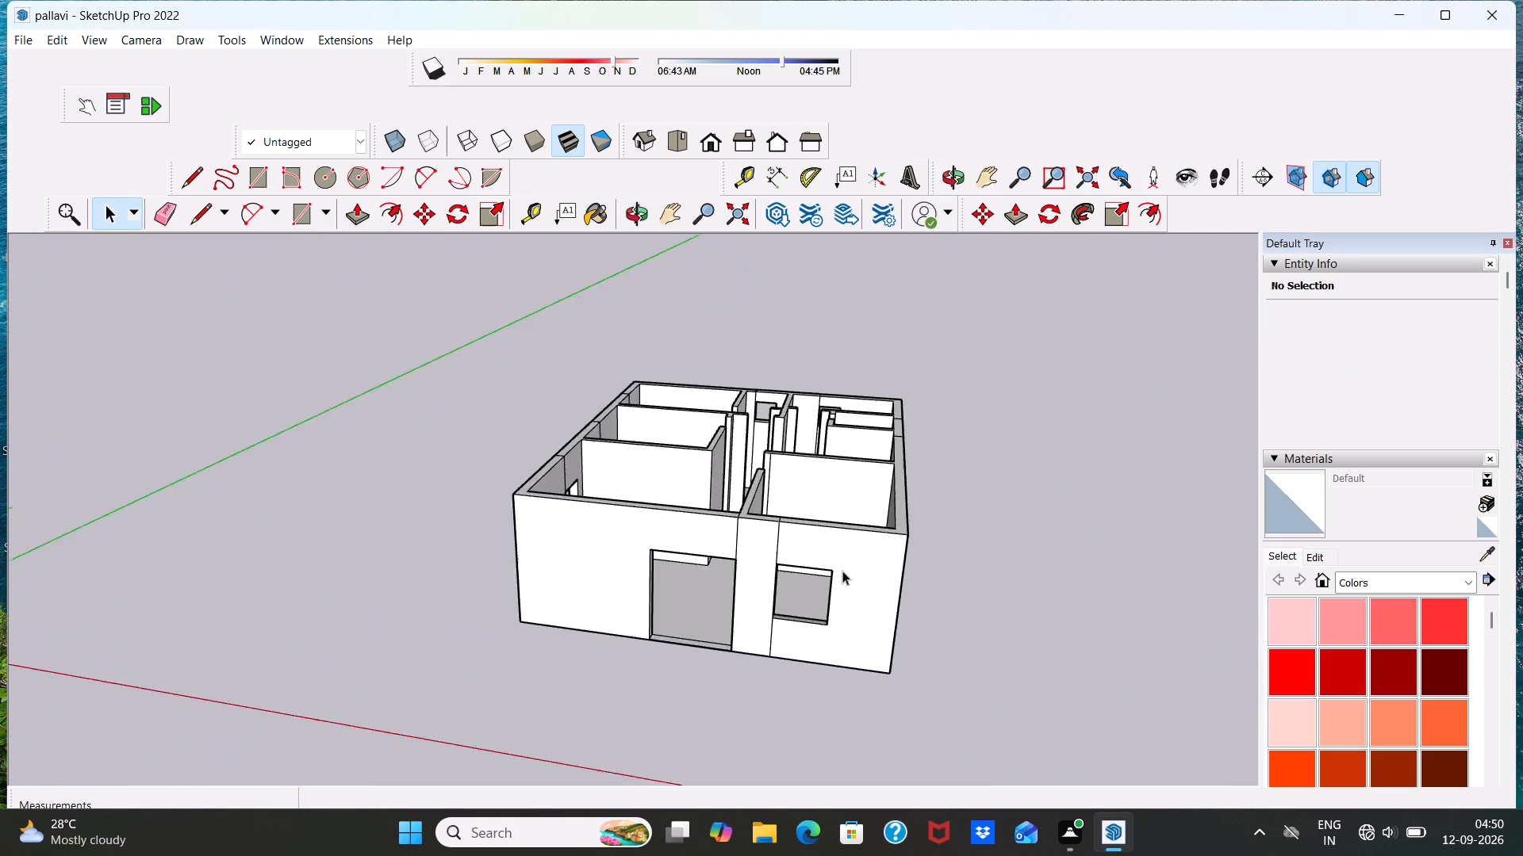
scroll(842, 571, down, 5)
middle_click(887, 605)
middle_drag(979, 582, 443, 604)
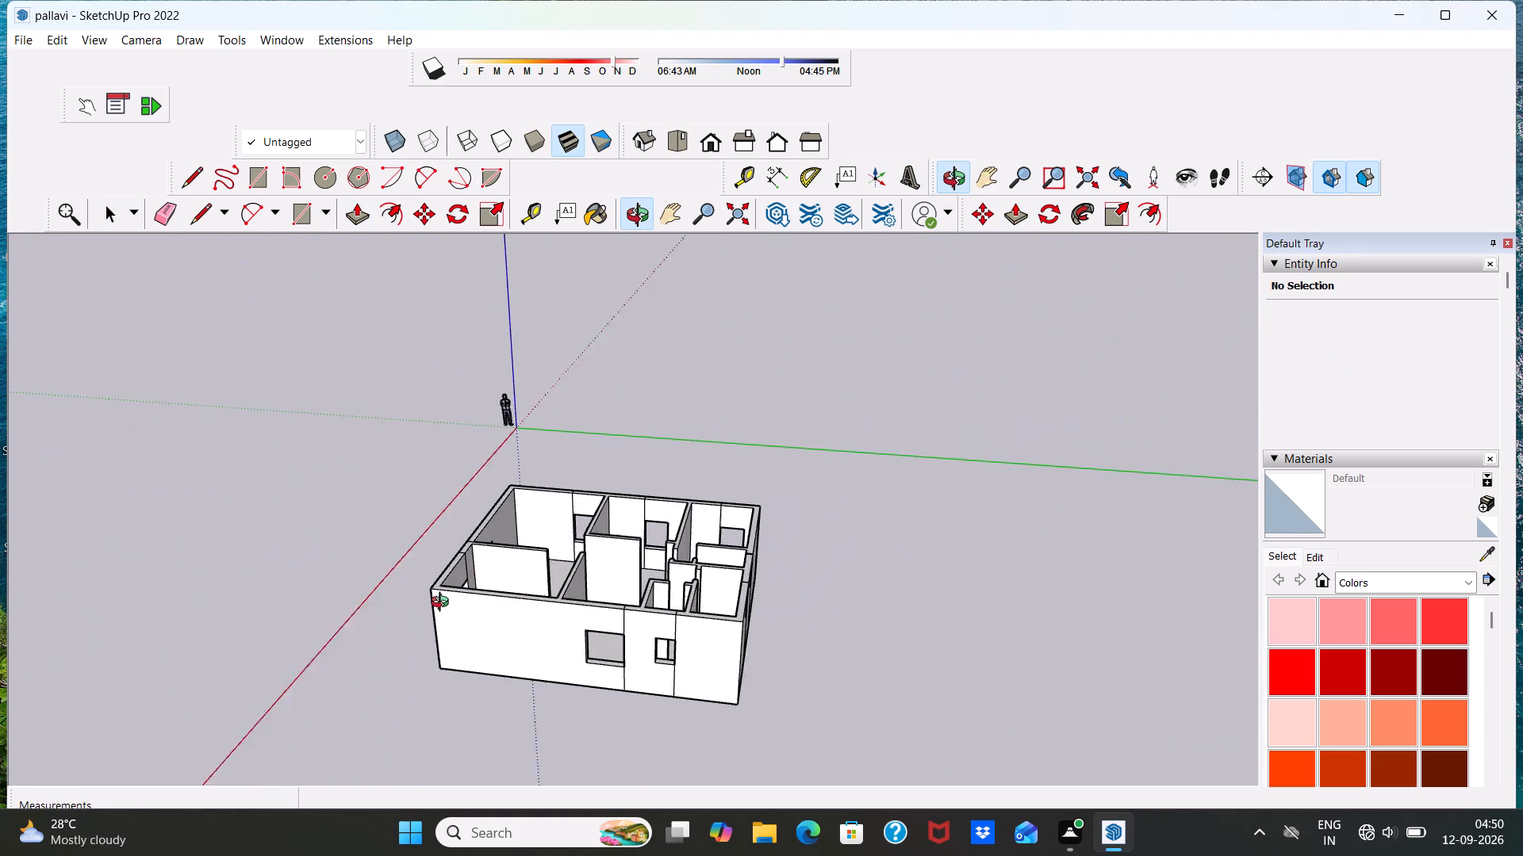
middle_drag(443, 604, 450, 605)
middle_drag(863, 594, 414, 622)
middle_drag(831, 622, 301, 659)
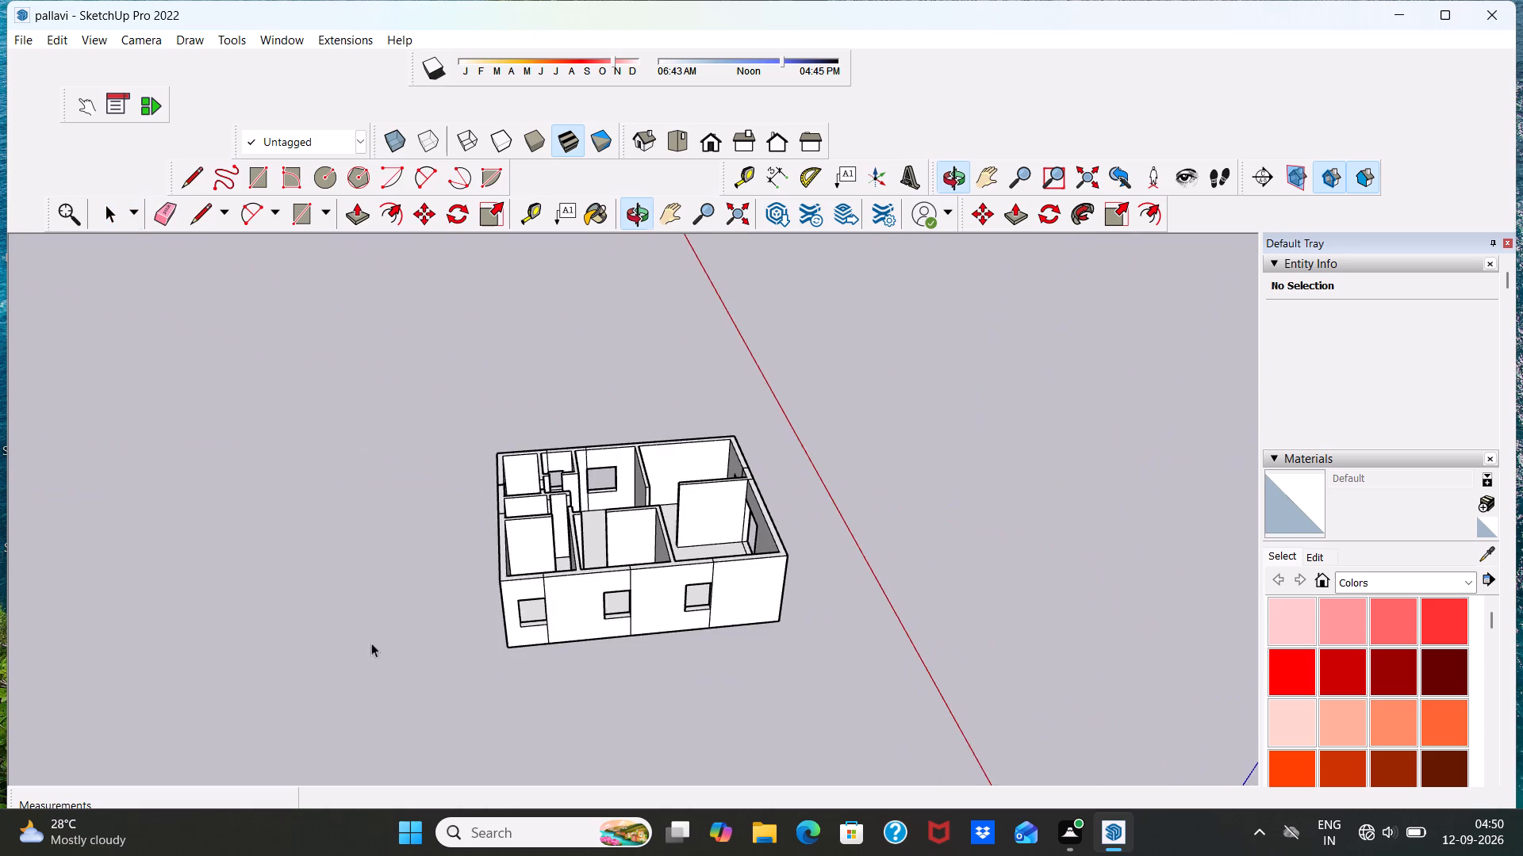
middle_drag(650, 646, 440, 538)
middle_drag(782, 609, 397, 594)
scroll(639, 618, up, 1)
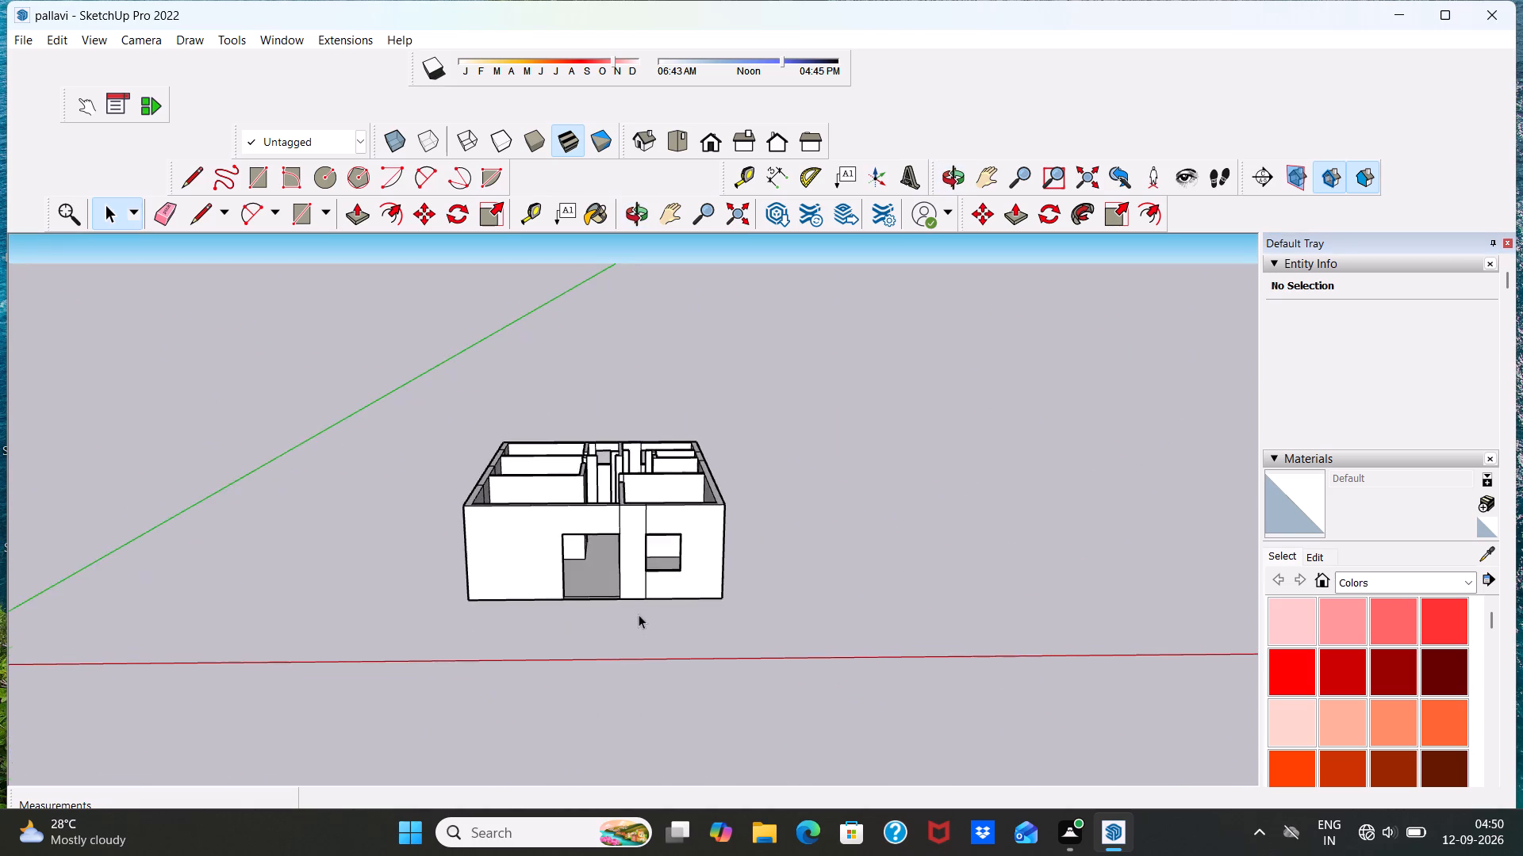
scroll(639, 614, up, 3)
scroll(639, 598, down, 6)
middle_drag(643, 603, 616, 520)
scroll(623, 533, up, 11)
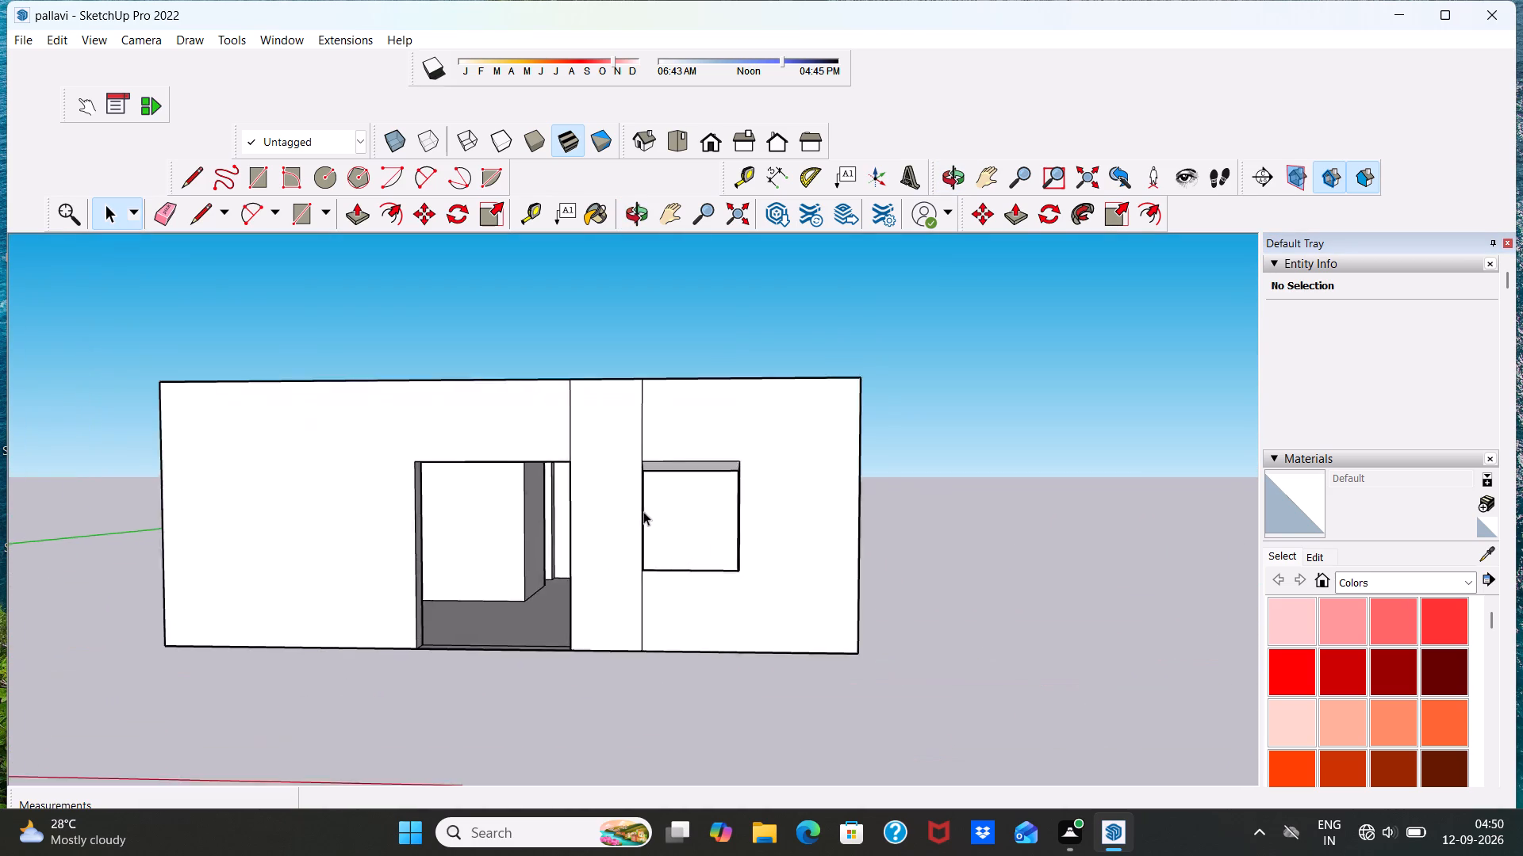
scroll(643, 511, up, 2)
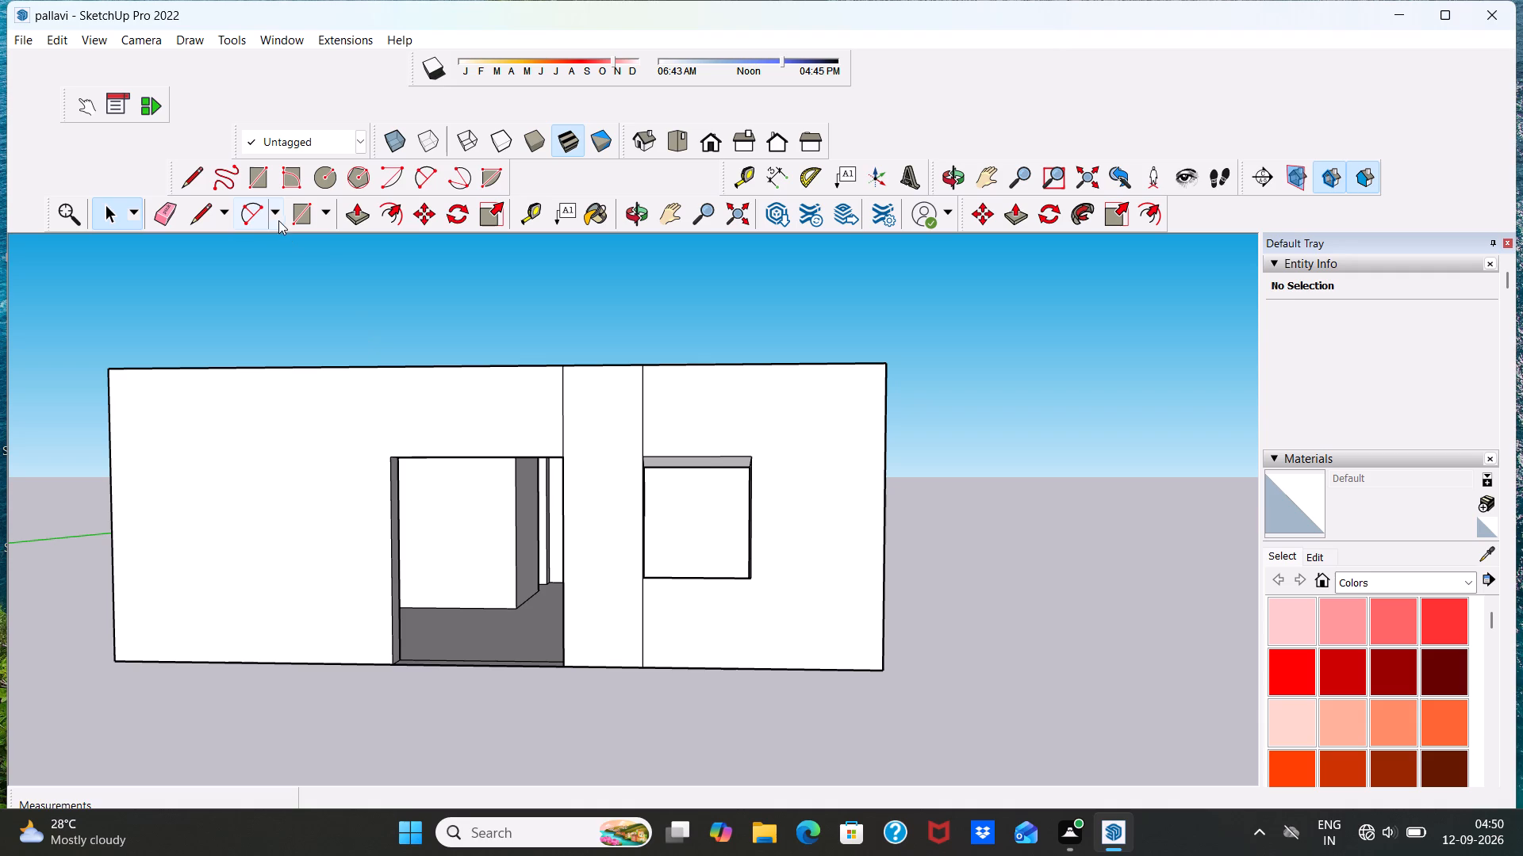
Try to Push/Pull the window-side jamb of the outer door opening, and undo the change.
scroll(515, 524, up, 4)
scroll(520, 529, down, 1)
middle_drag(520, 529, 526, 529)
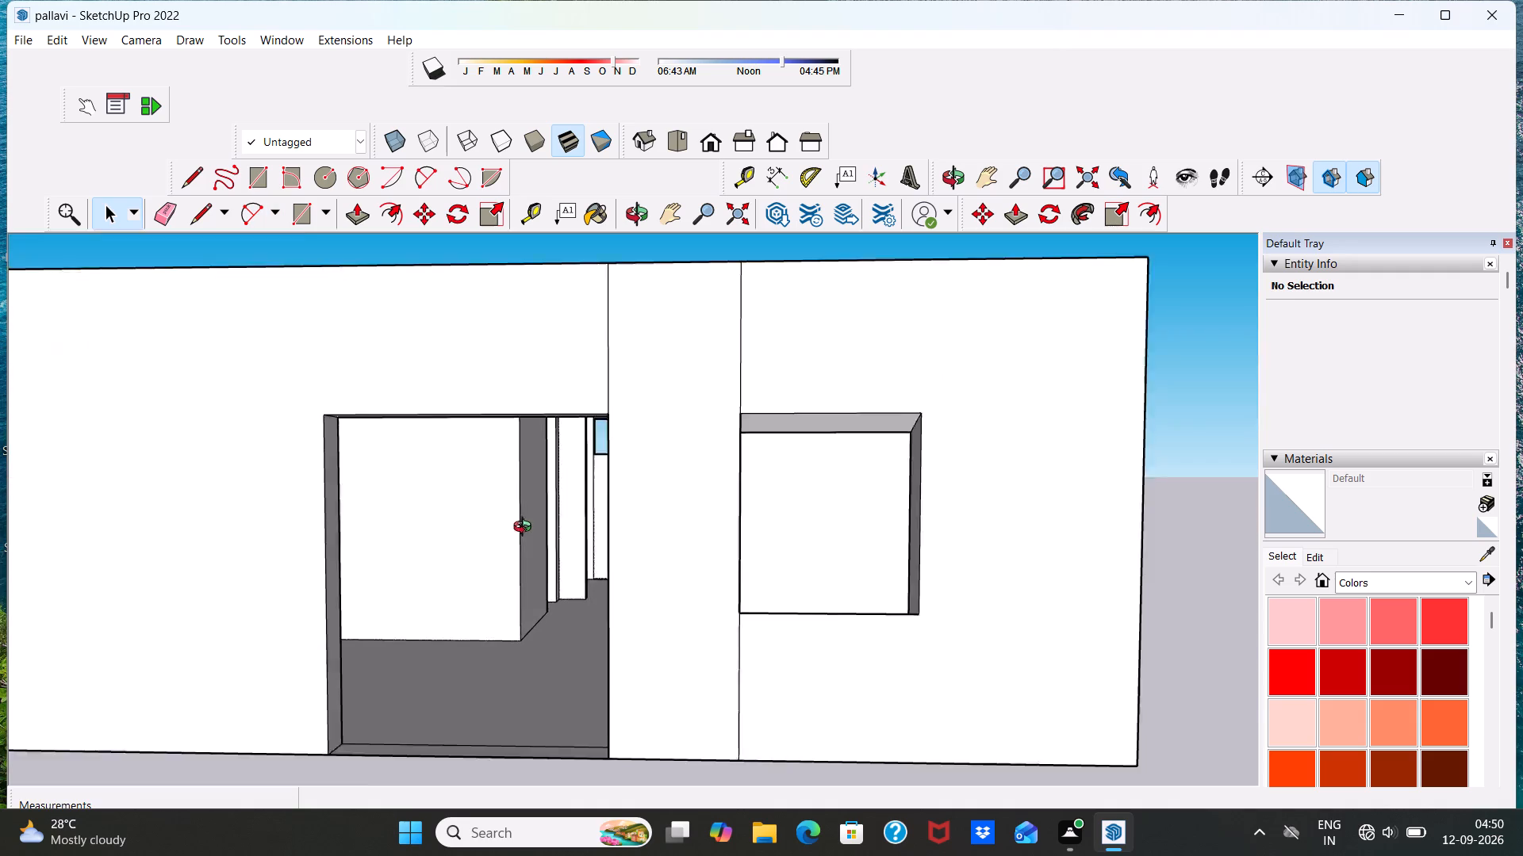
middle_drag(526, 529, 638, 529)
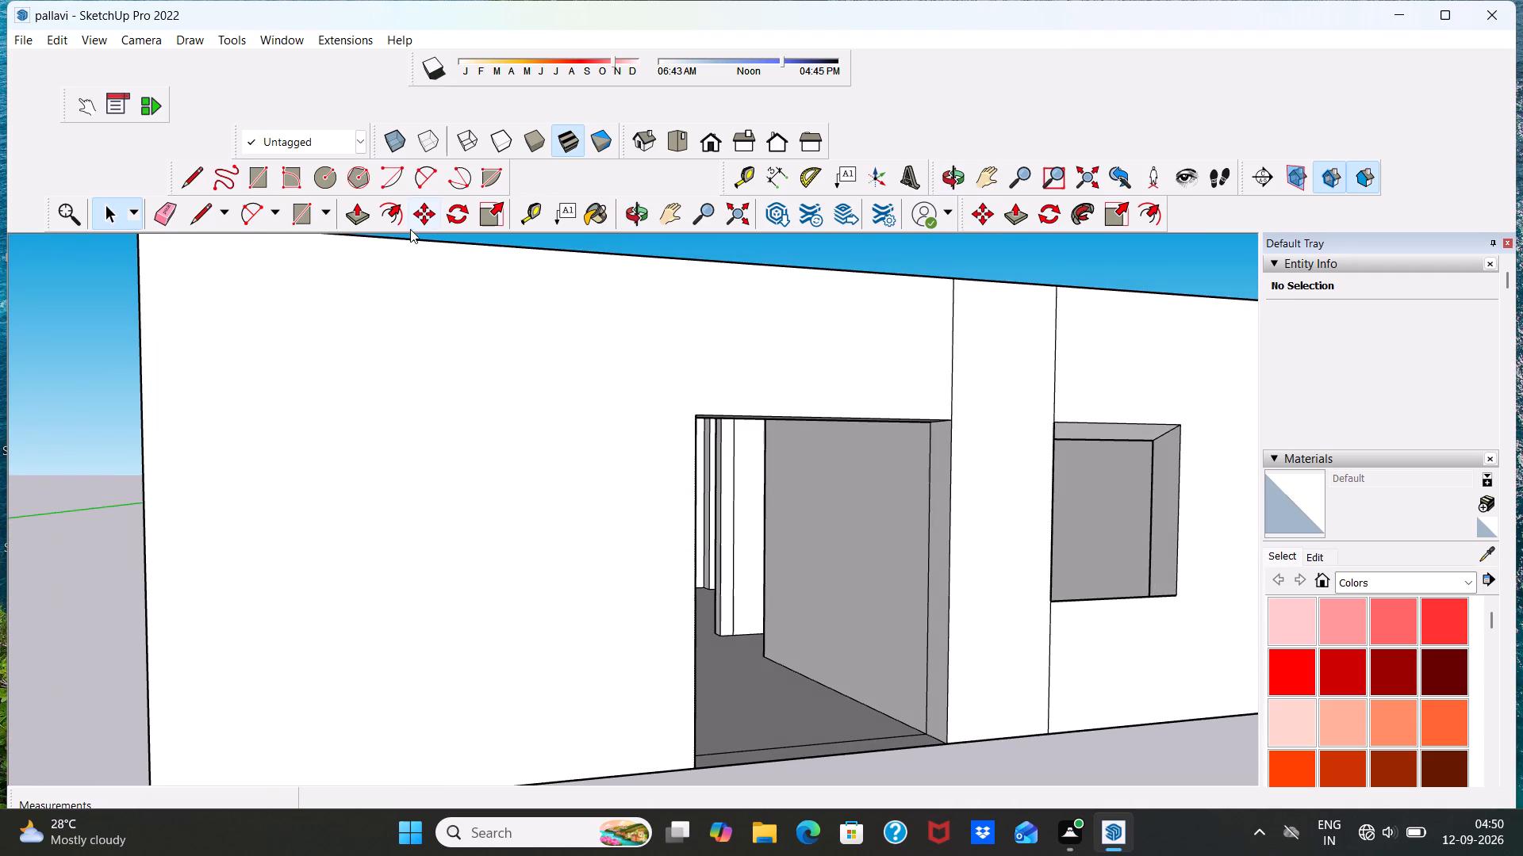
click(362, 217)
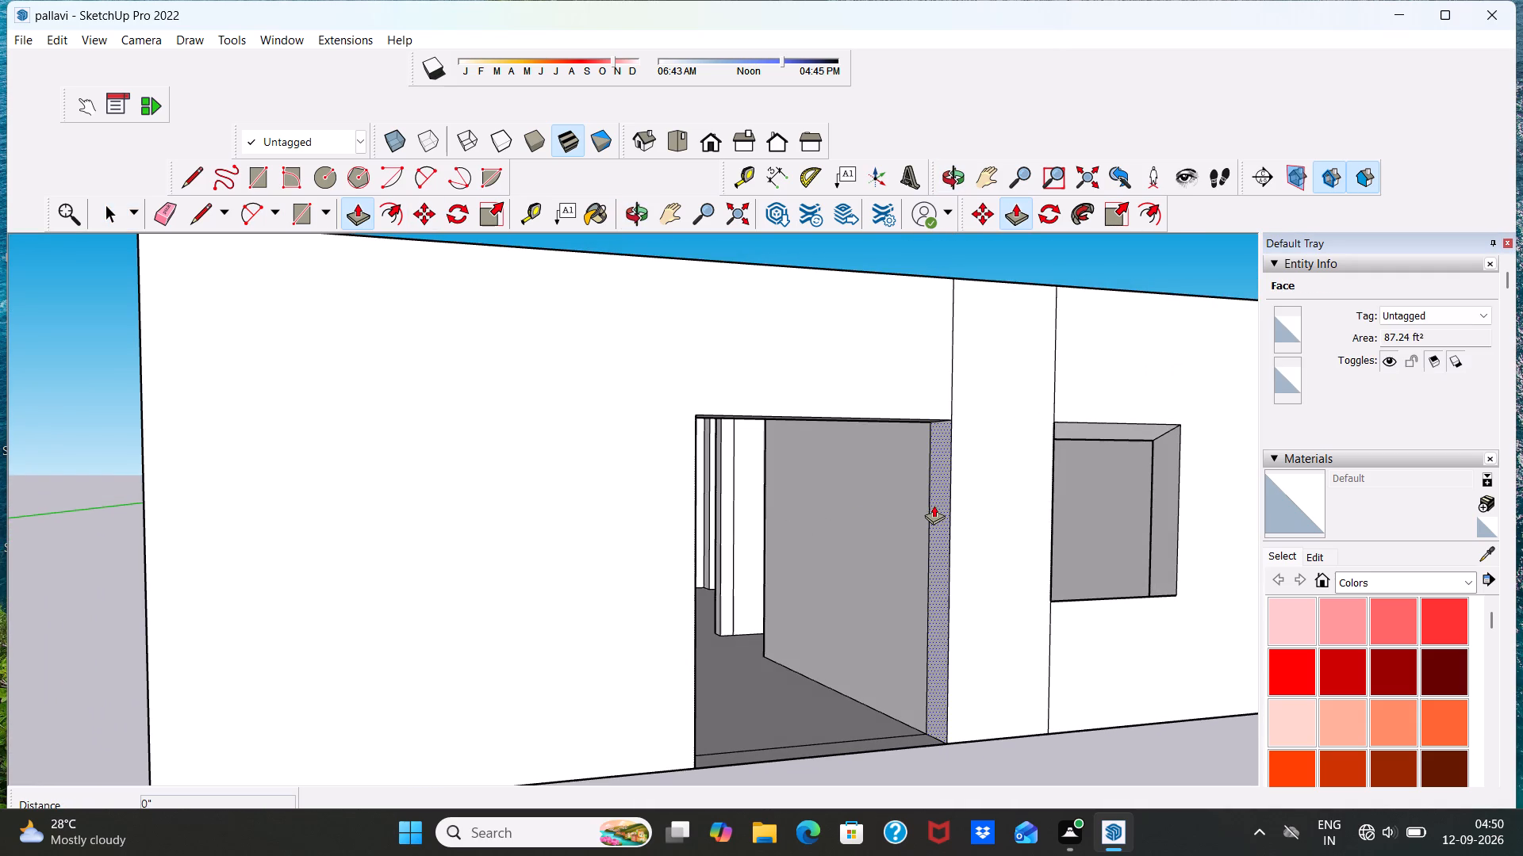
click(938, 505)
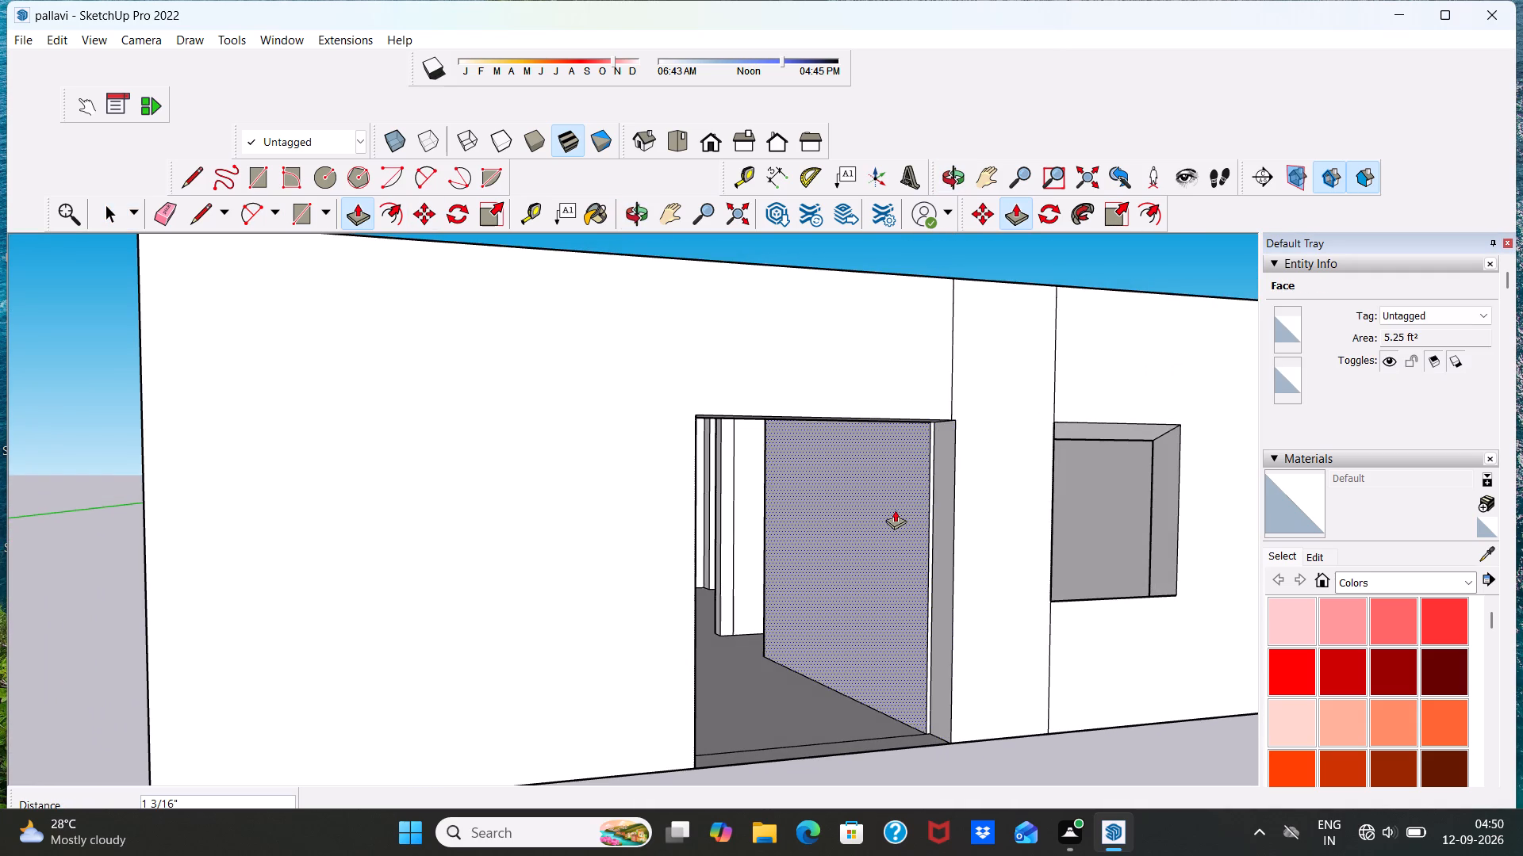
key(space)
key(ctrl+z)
Push/Pull the outer door opening's window-side jamb about 1' 6 9/16" into the opening to narrow the doorway.
scroll(934, 533, up, 2)
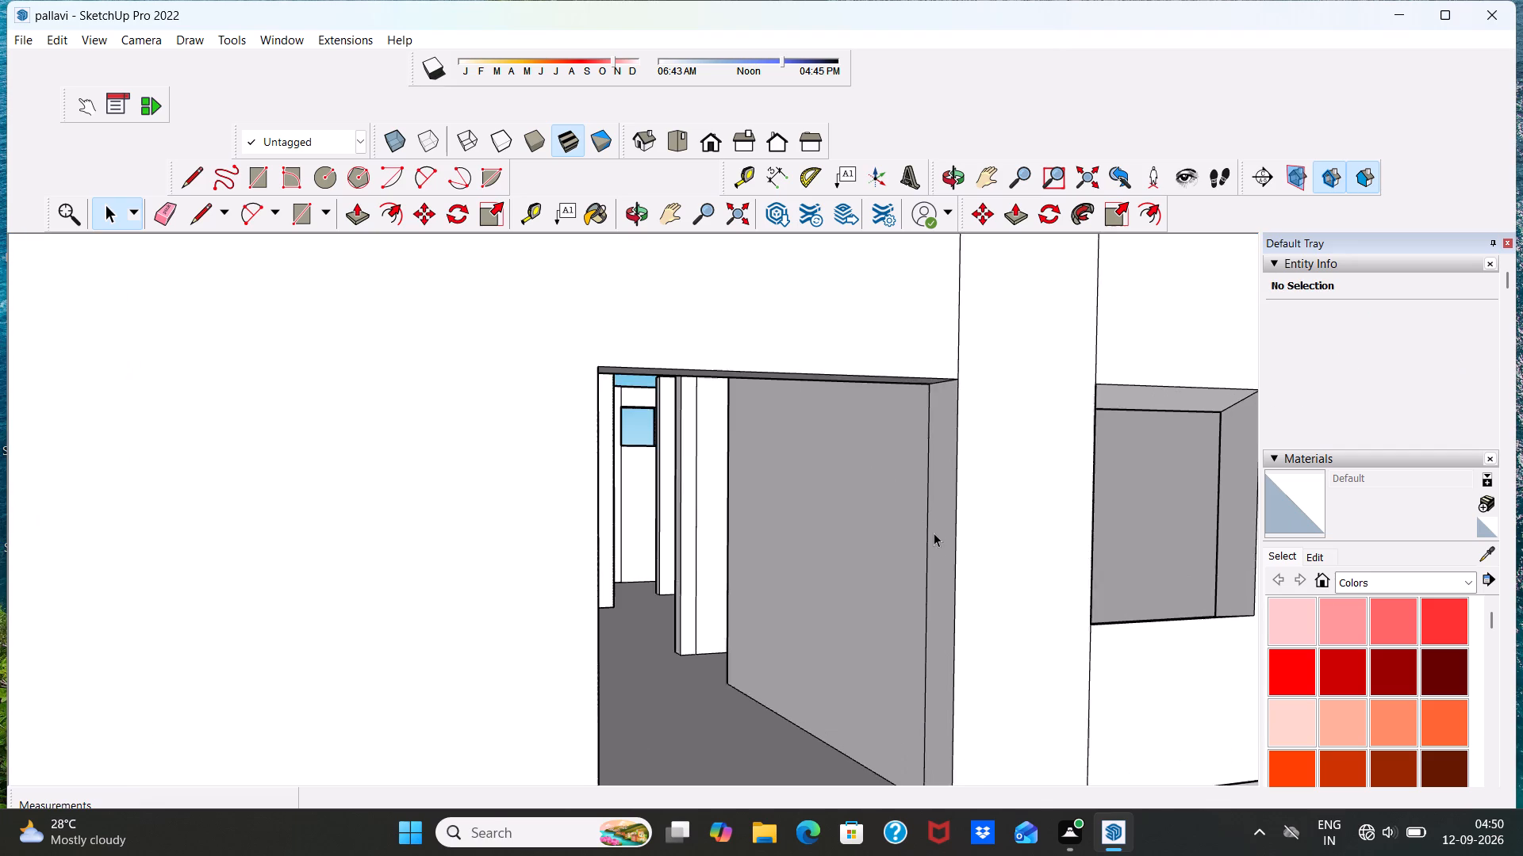
scroll(934, 533, up, 2)
scroll(921, 491, down, 5)
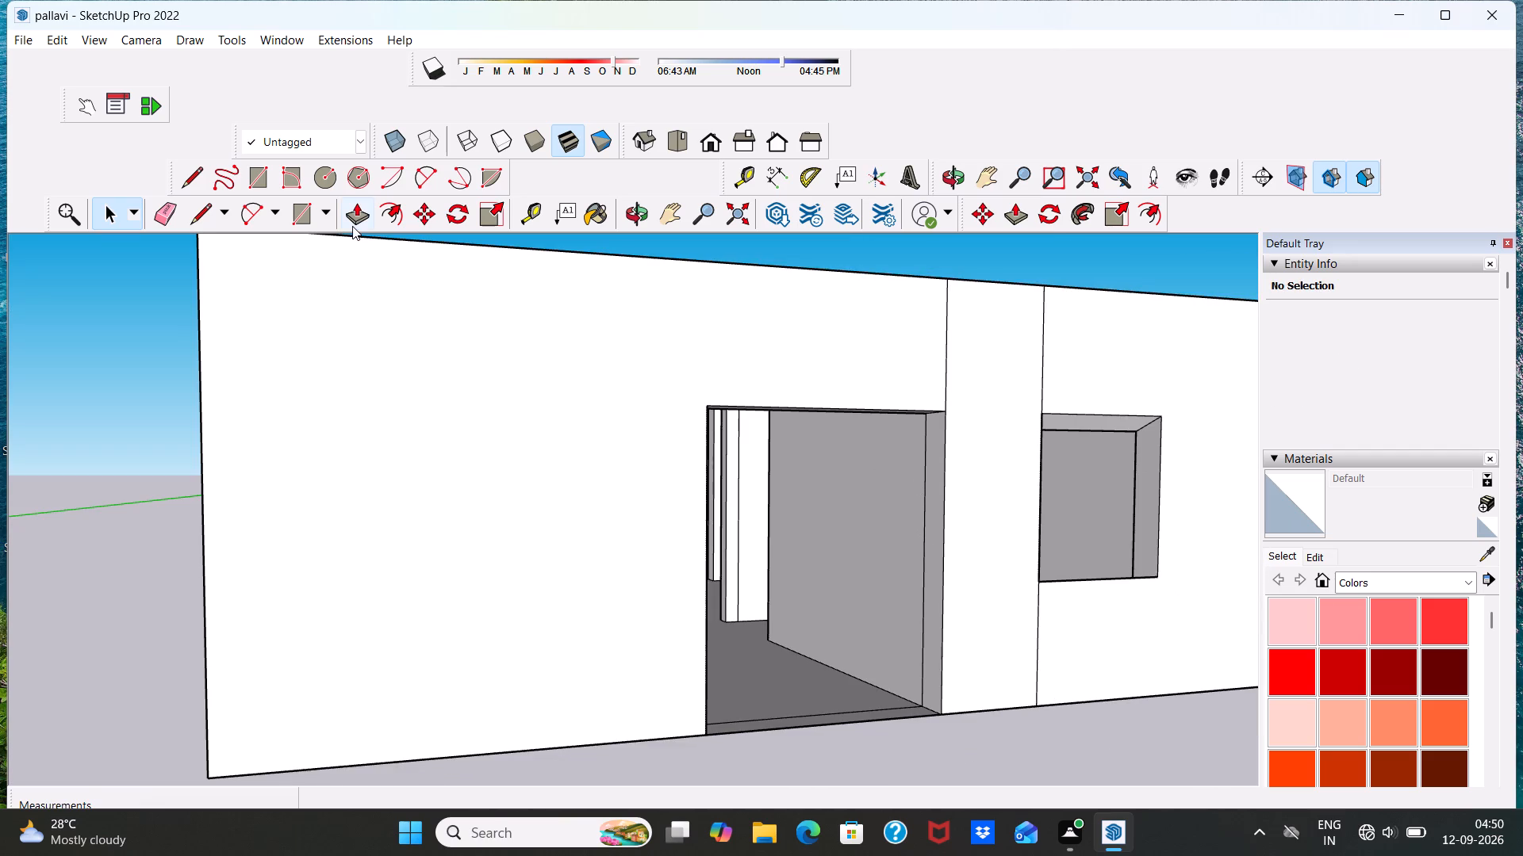
click(352, 220)
scroll(950, 491, up, 3)
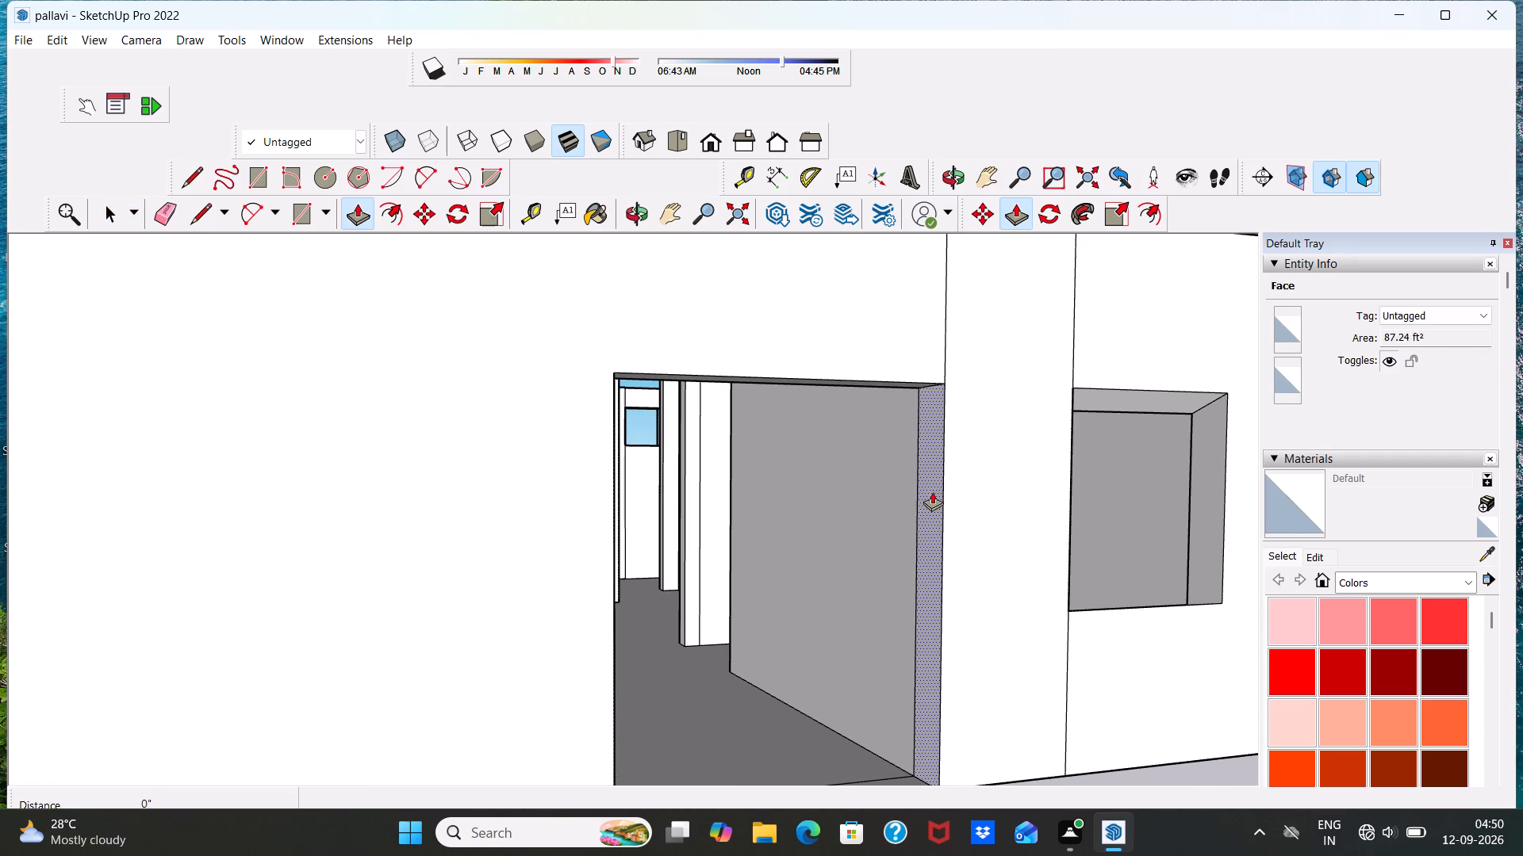
click(932, 492)
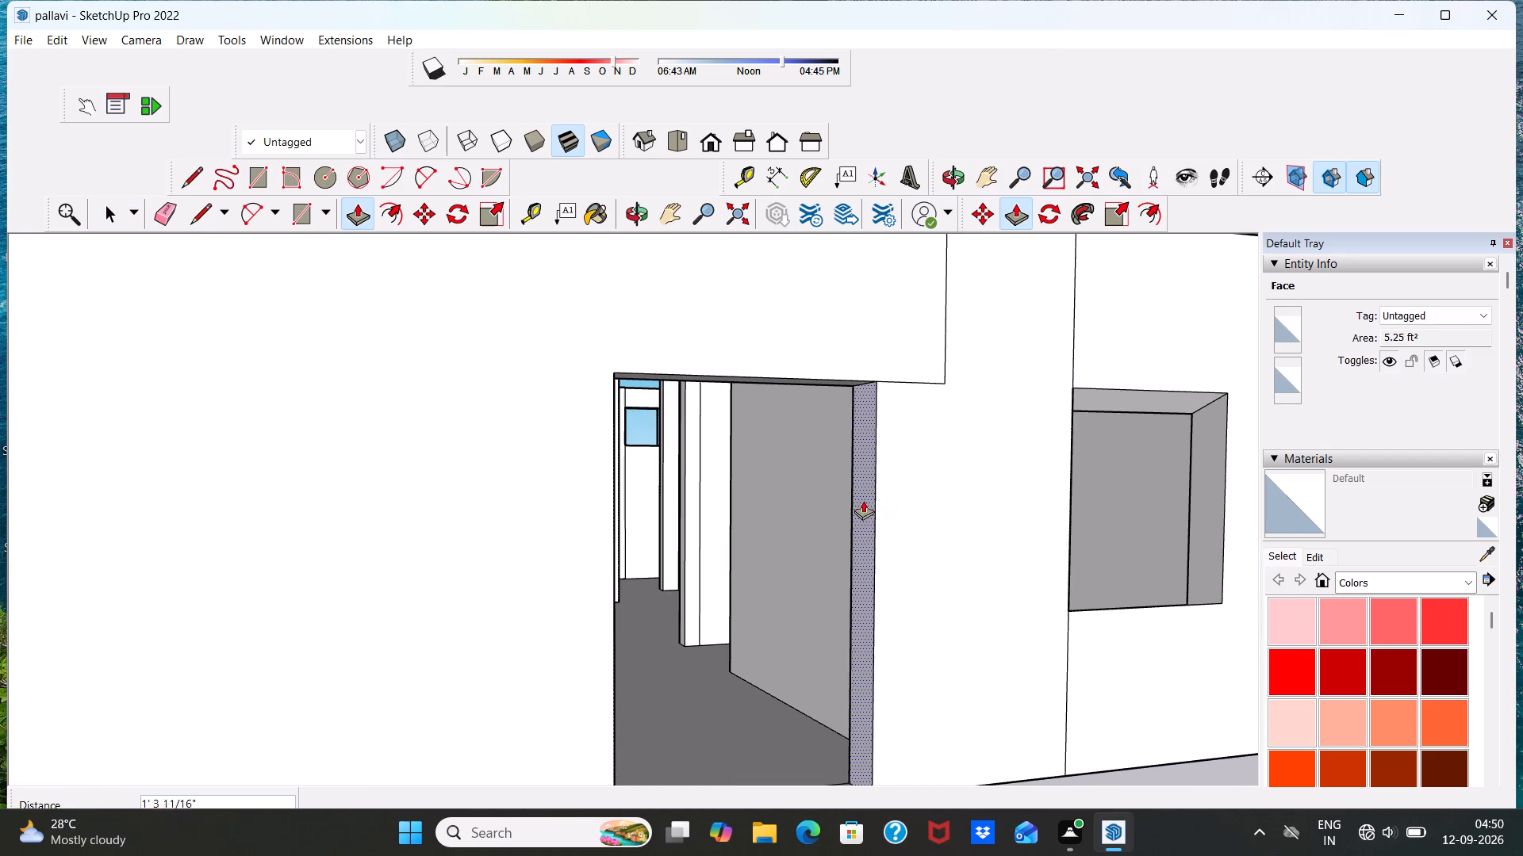
scroll(861, 499, down, 5)
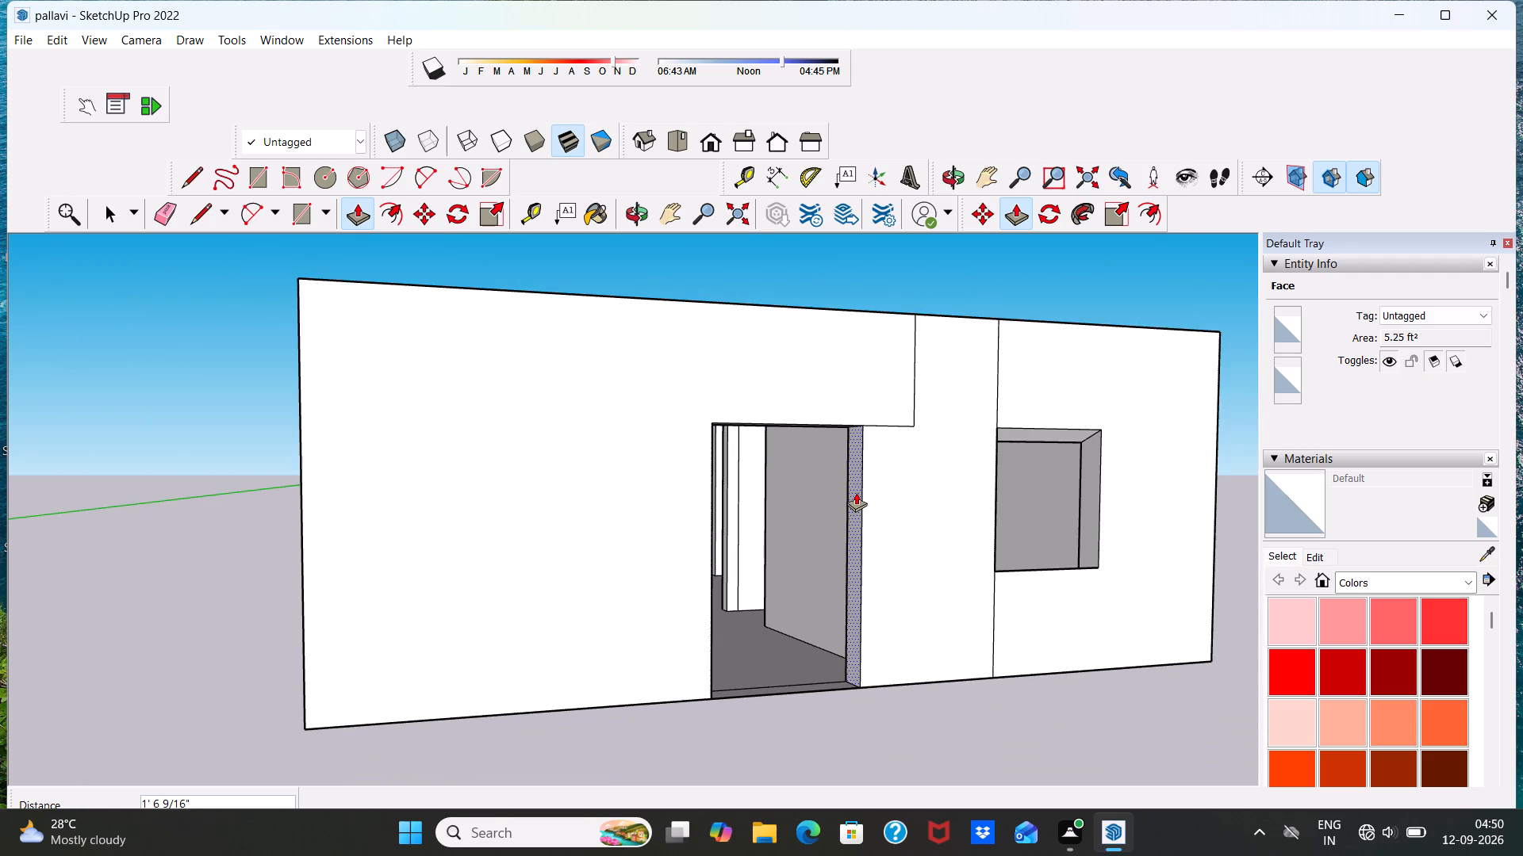
click(857, 491)
key(space)
Erase the leftover vertical and horizontal seam lines above and beside the outer door on the wall face.
middle_drag(941, 501, 809, 505)
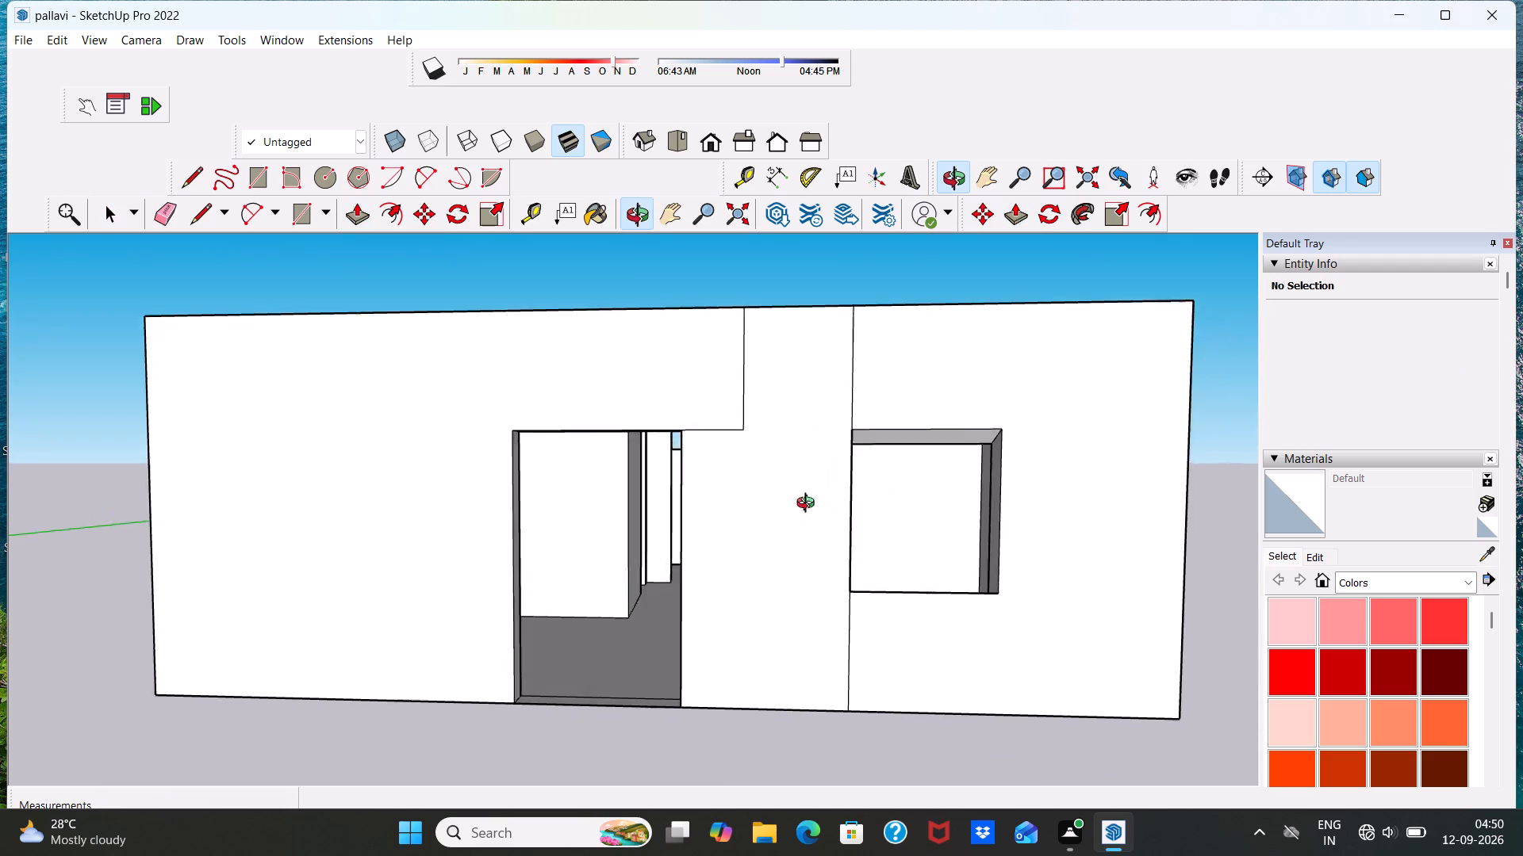
middle_drag(809, 505, 805, 503)
scroll(809, 499, down, 2)
scroll(765, 512, up, 1)
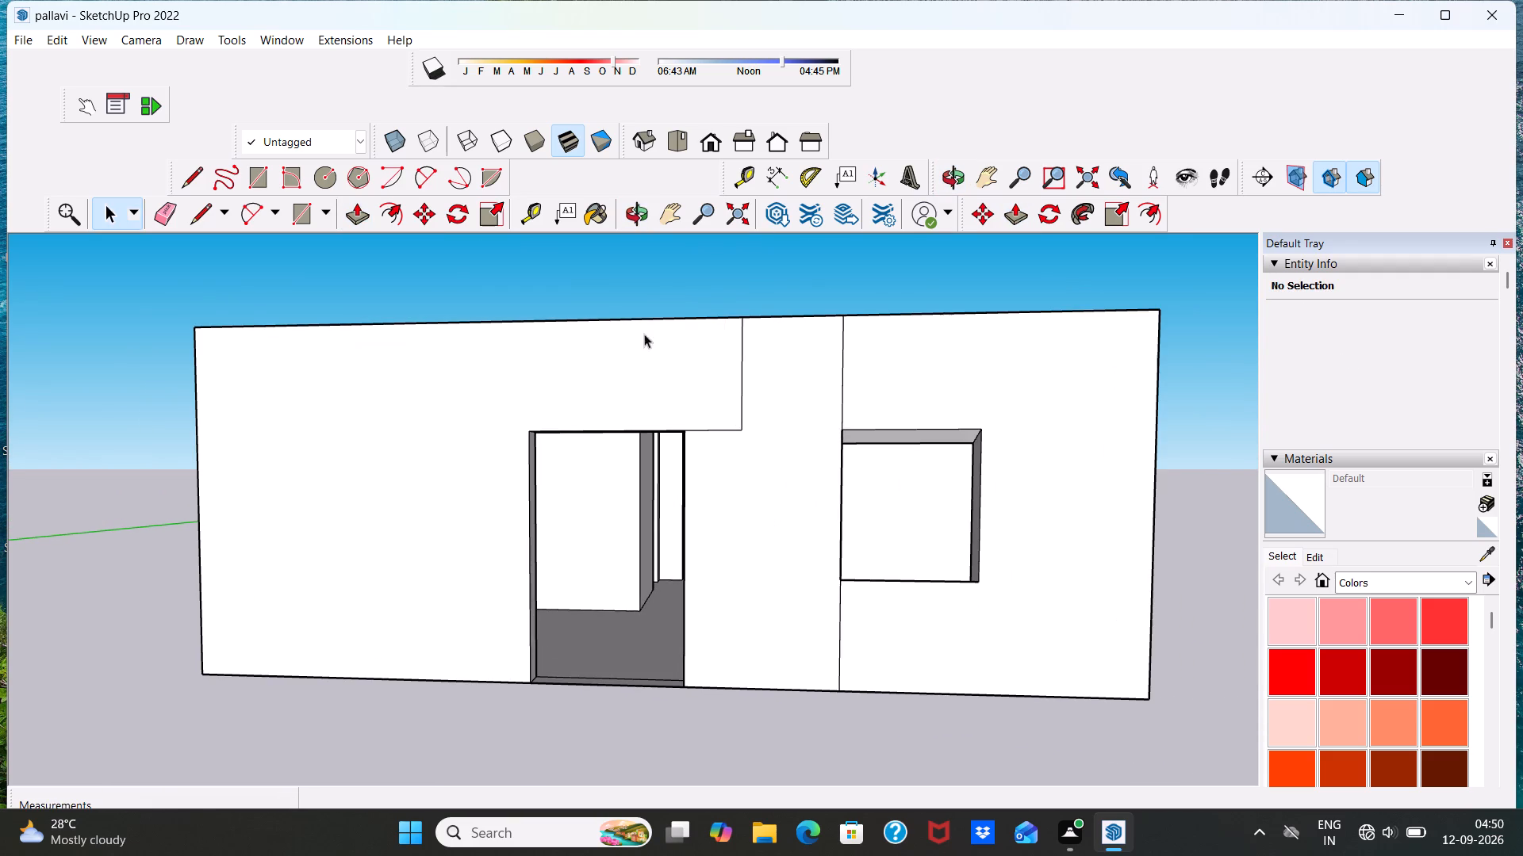
click(165, 216)
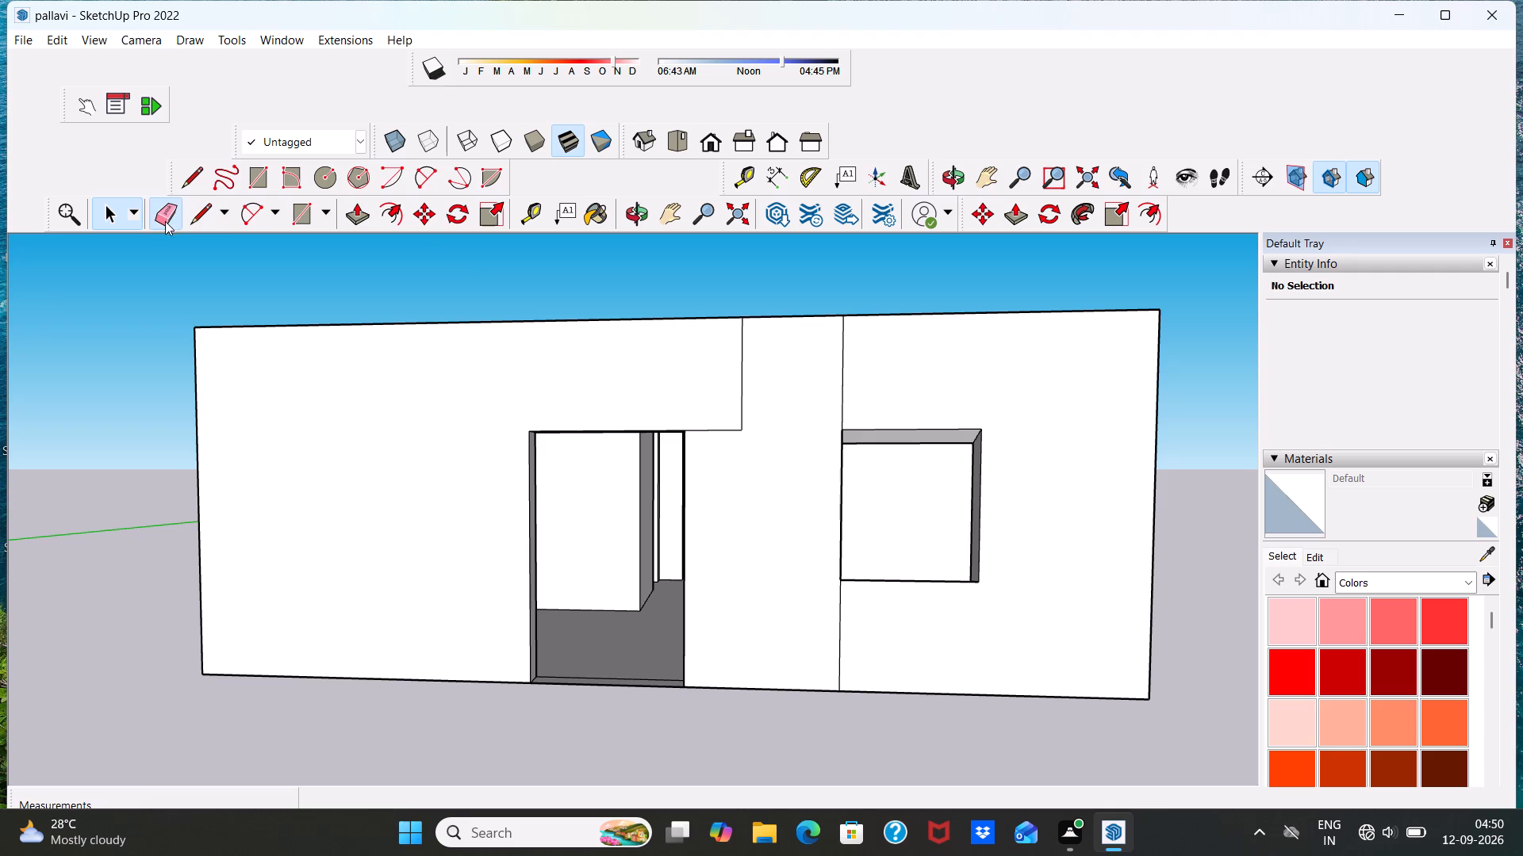
scroll(675, 372, up, 3)
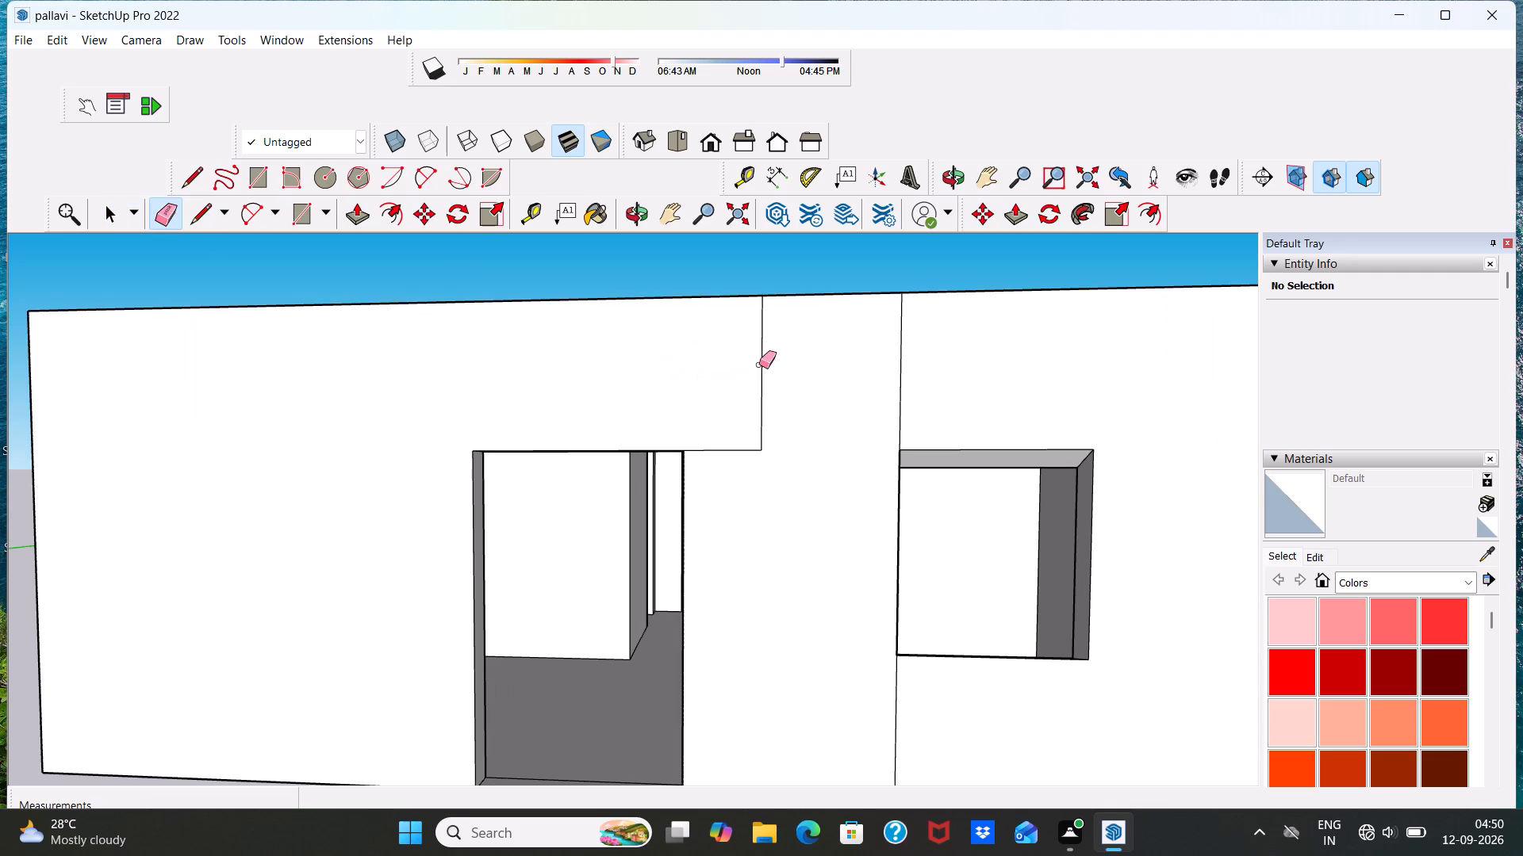
click(761, 361)
scroll(765, 372, down, 3)
scroll(751, 445, up, 4)
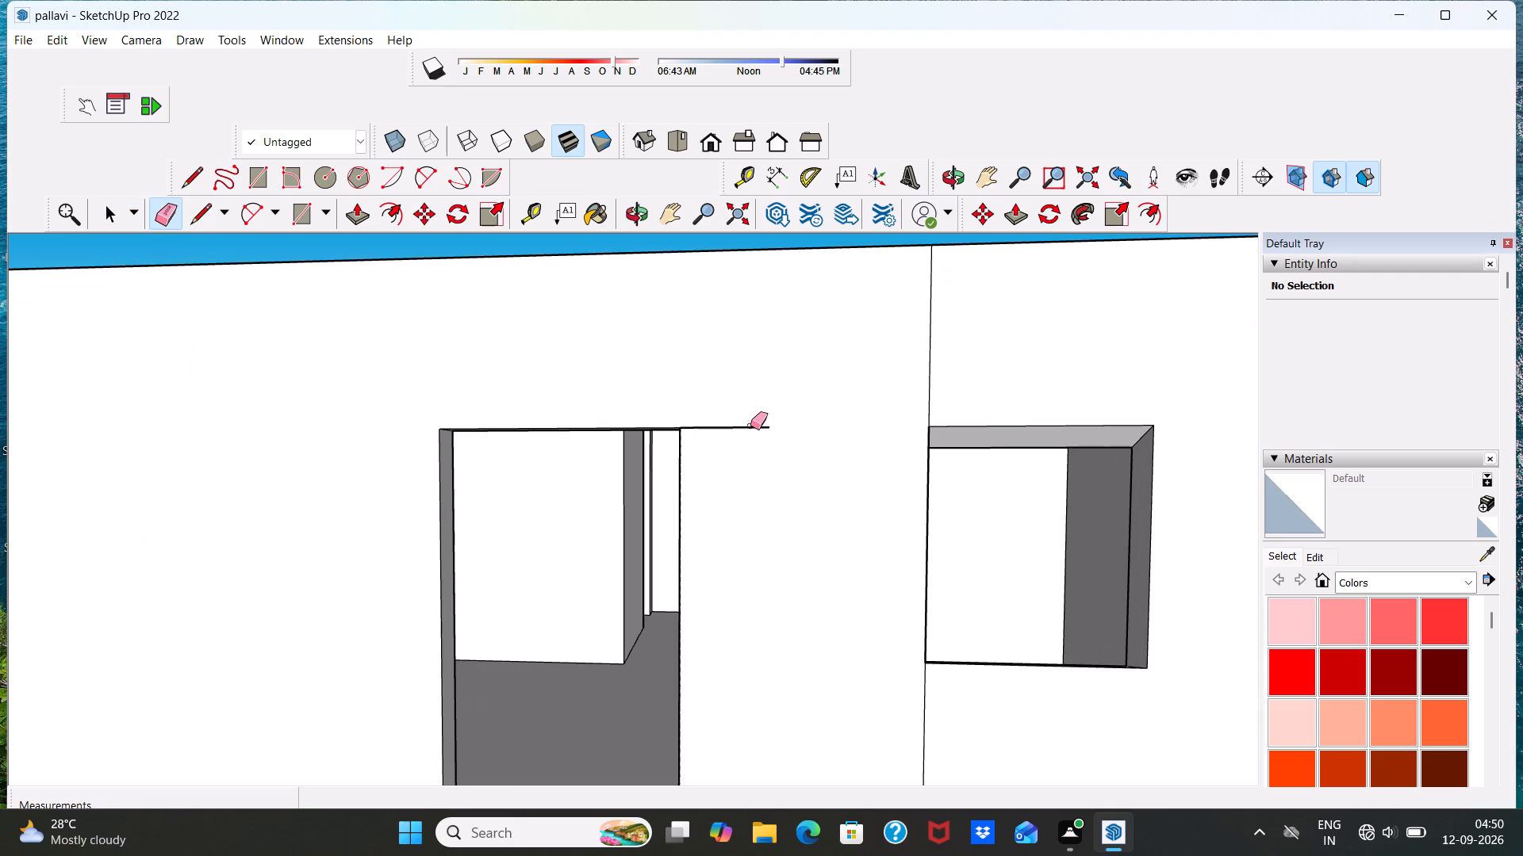
click(750, 428)
Erase the vertical seam lines below and above the window beside the door on the same wall face.
scroll(757, 418, down, 10)
scroll(856, 530, up, 7)
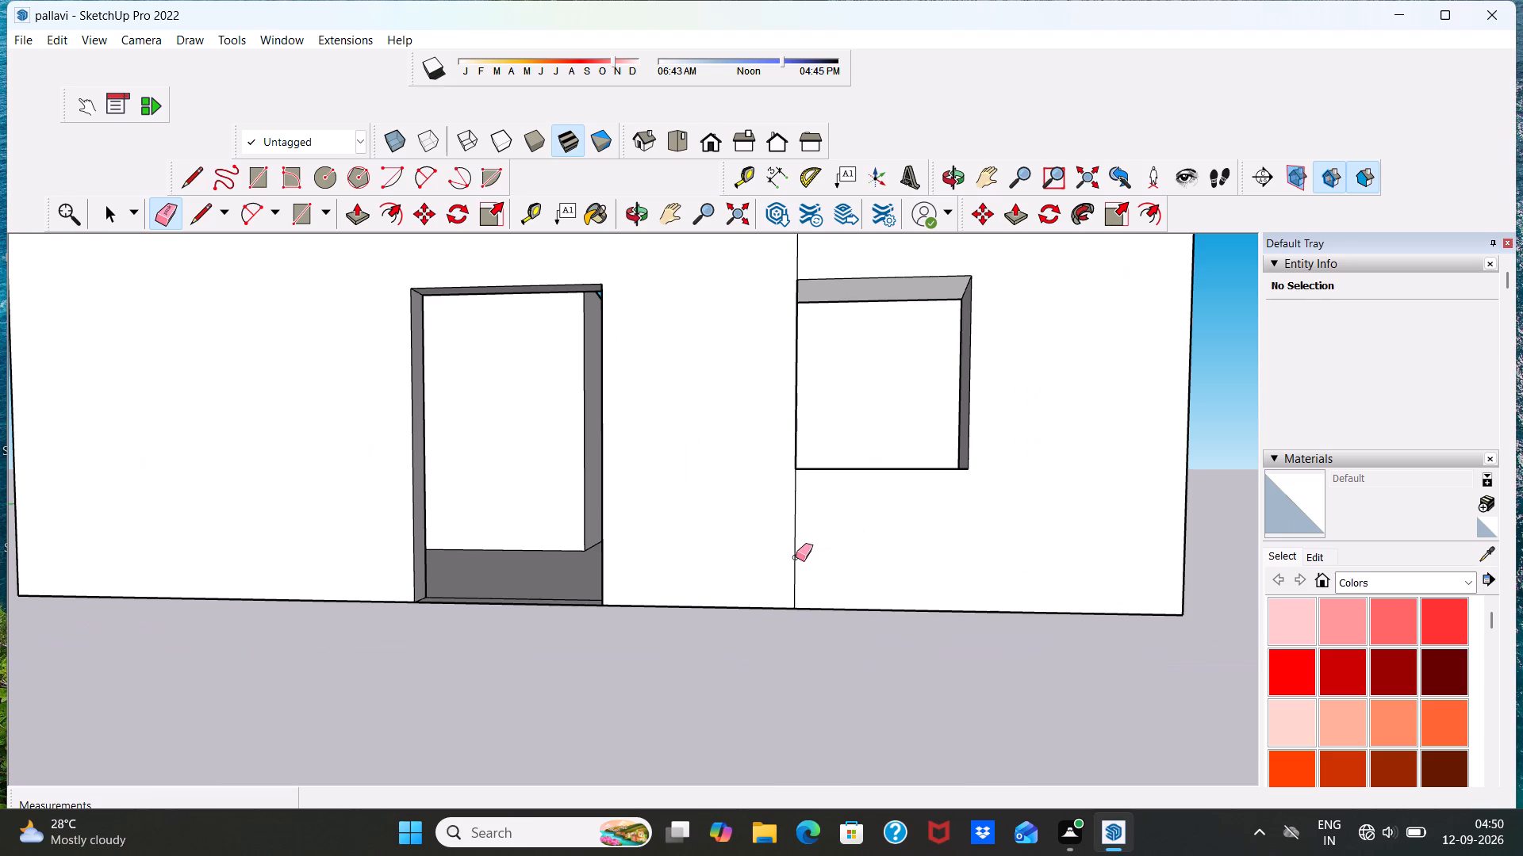
click(796, 557)
scroll(804, 551, down, 12)
scroll(829, 422, up, 9)
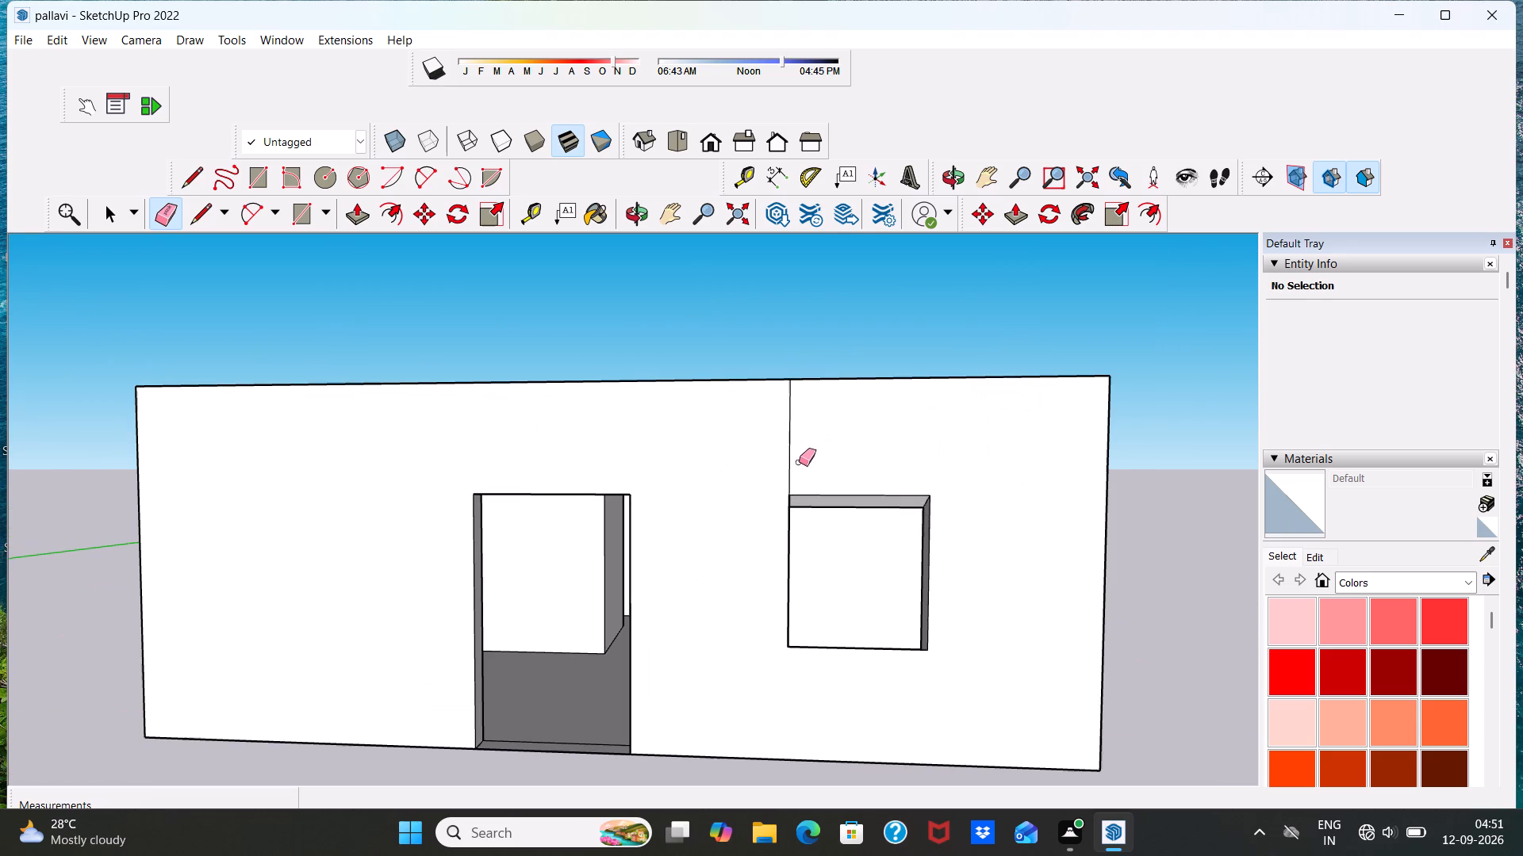
scroll(799, 462, up, 1)
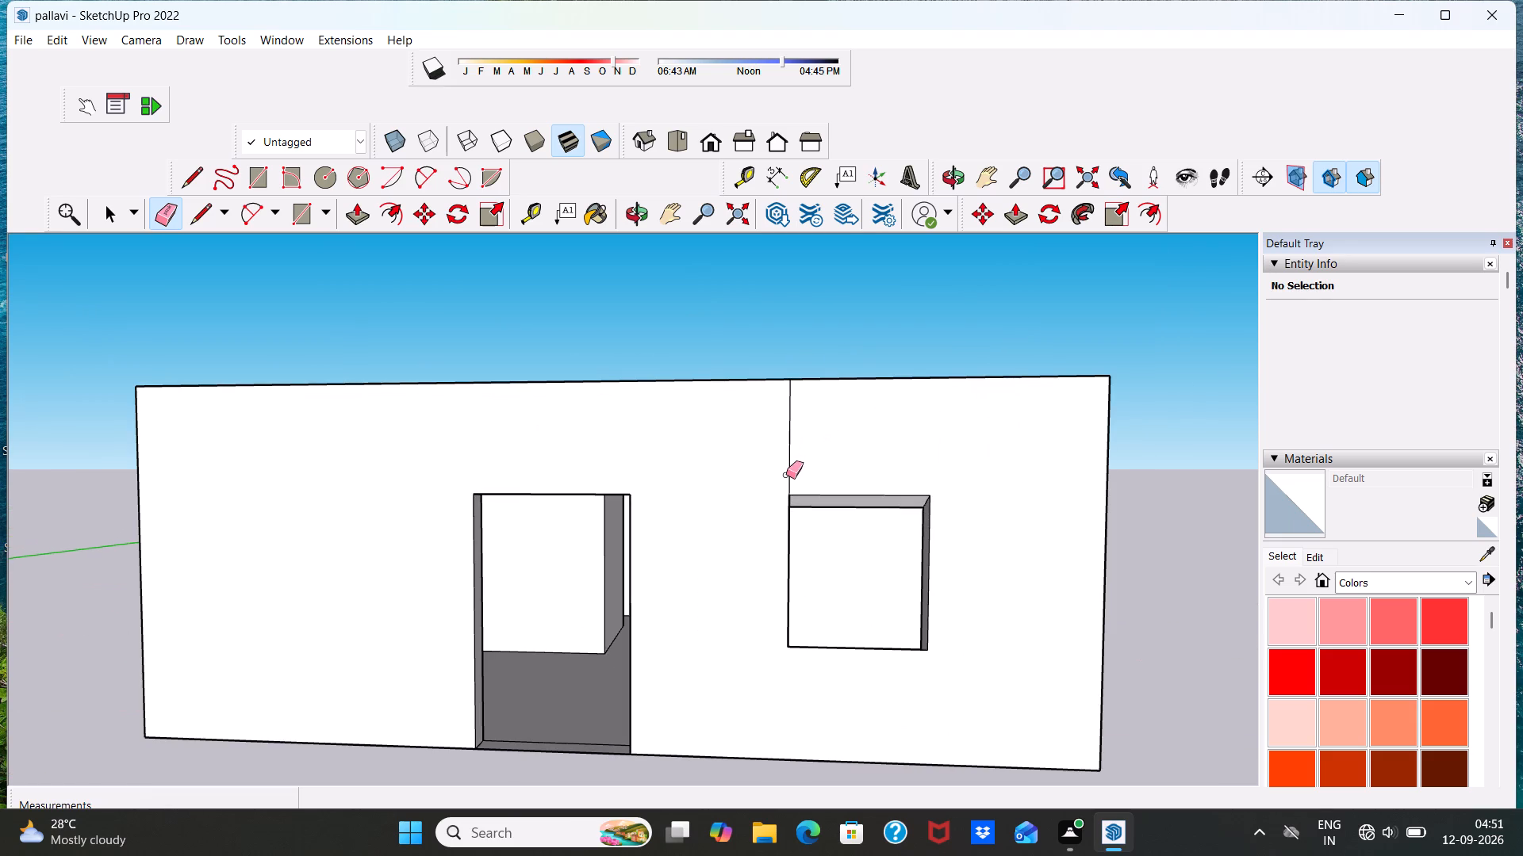
click(788, 473)
Erase the two seam lines crossing the top of the door wall, near the window and the partition junction.
middle_drag(790, 449, 854, 657)
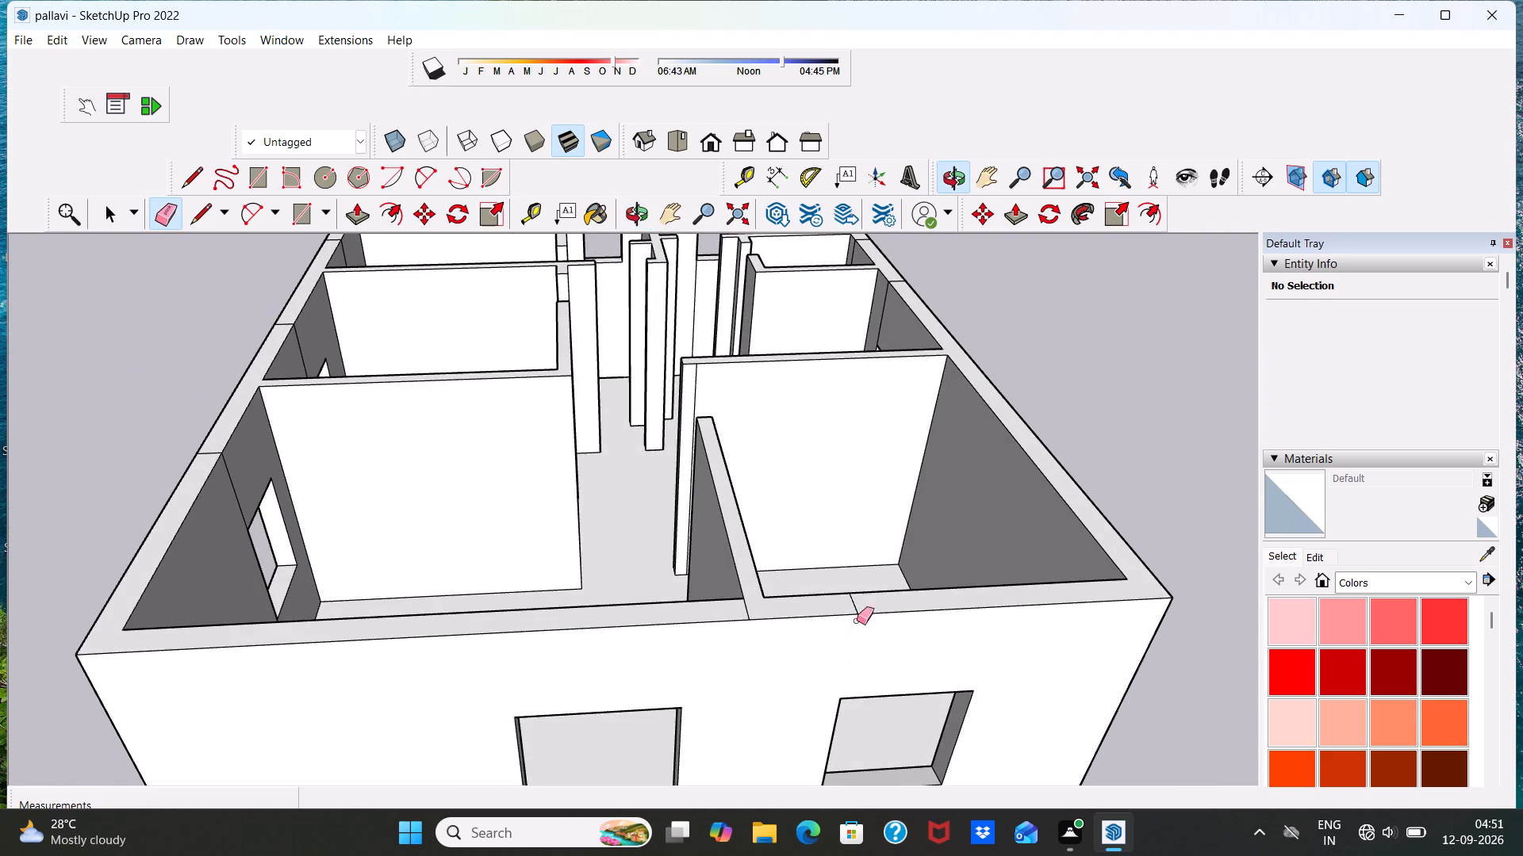
scroll(868, 600, up, 5)
click(849, 611)
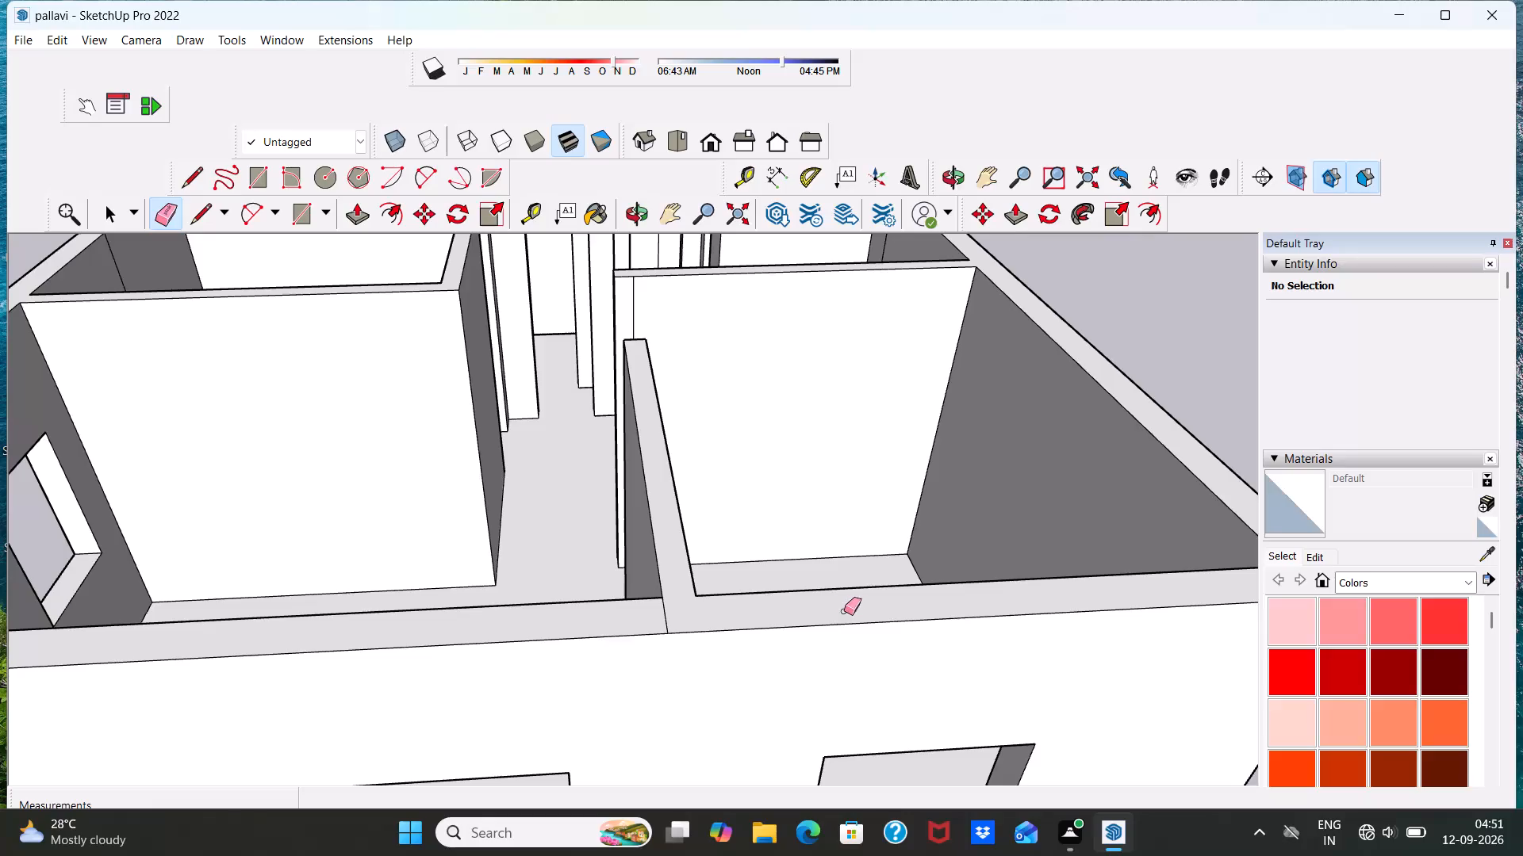
click(669, 622)
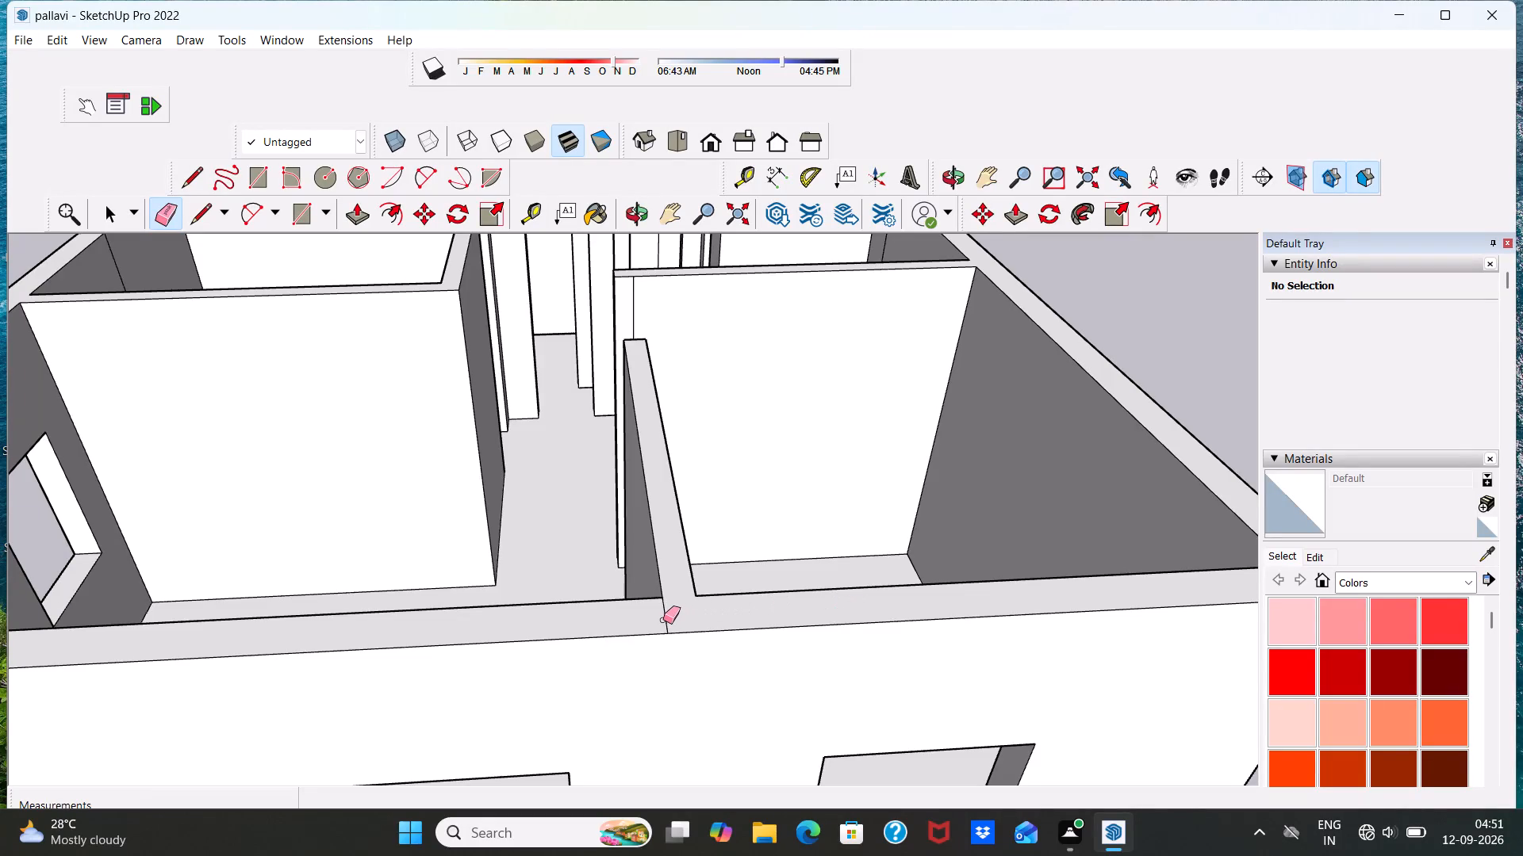
click(666, 616)
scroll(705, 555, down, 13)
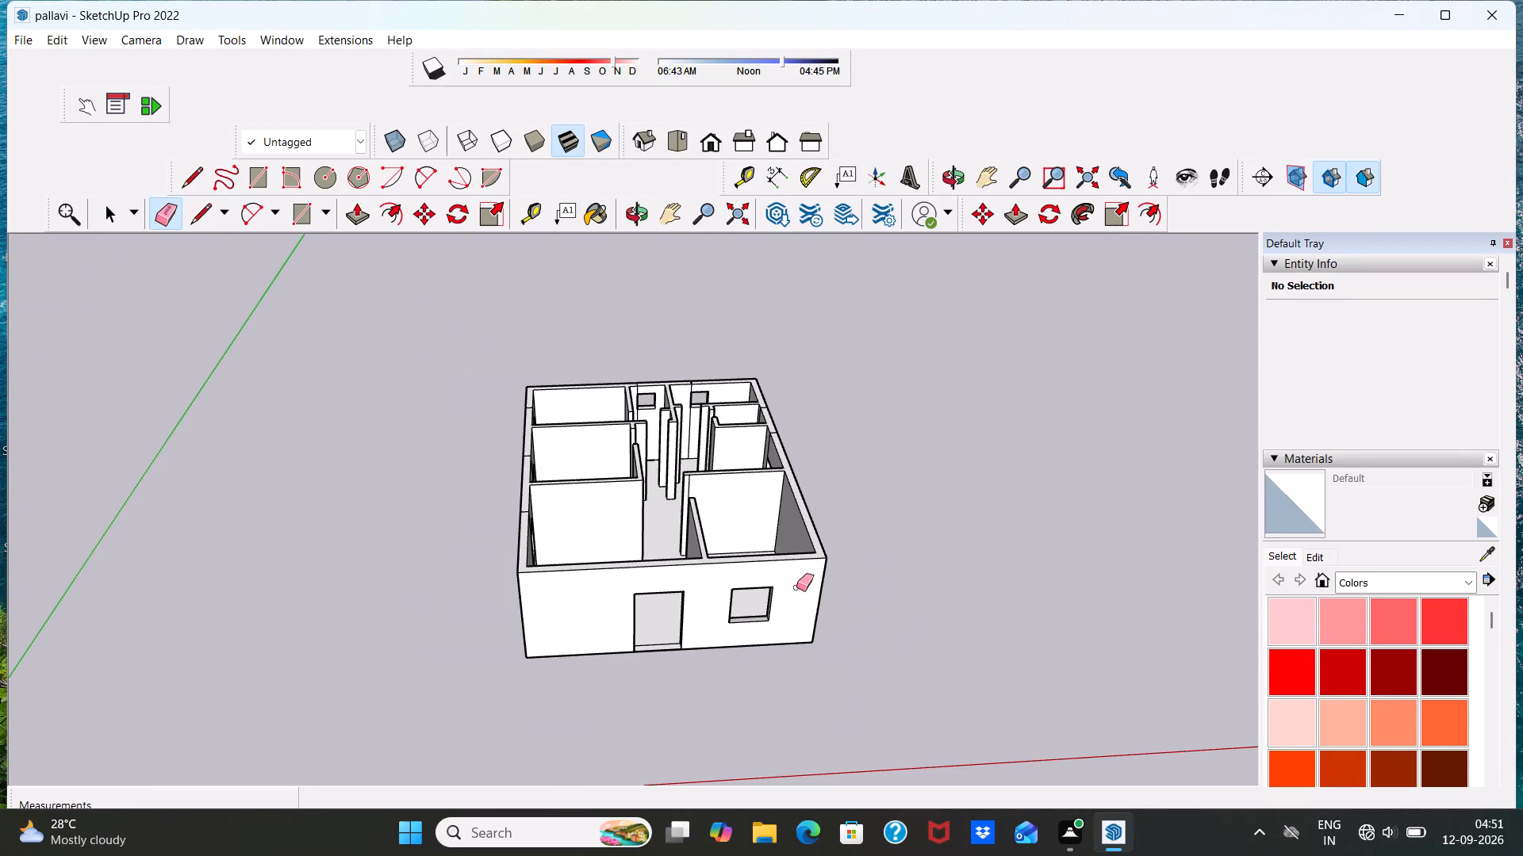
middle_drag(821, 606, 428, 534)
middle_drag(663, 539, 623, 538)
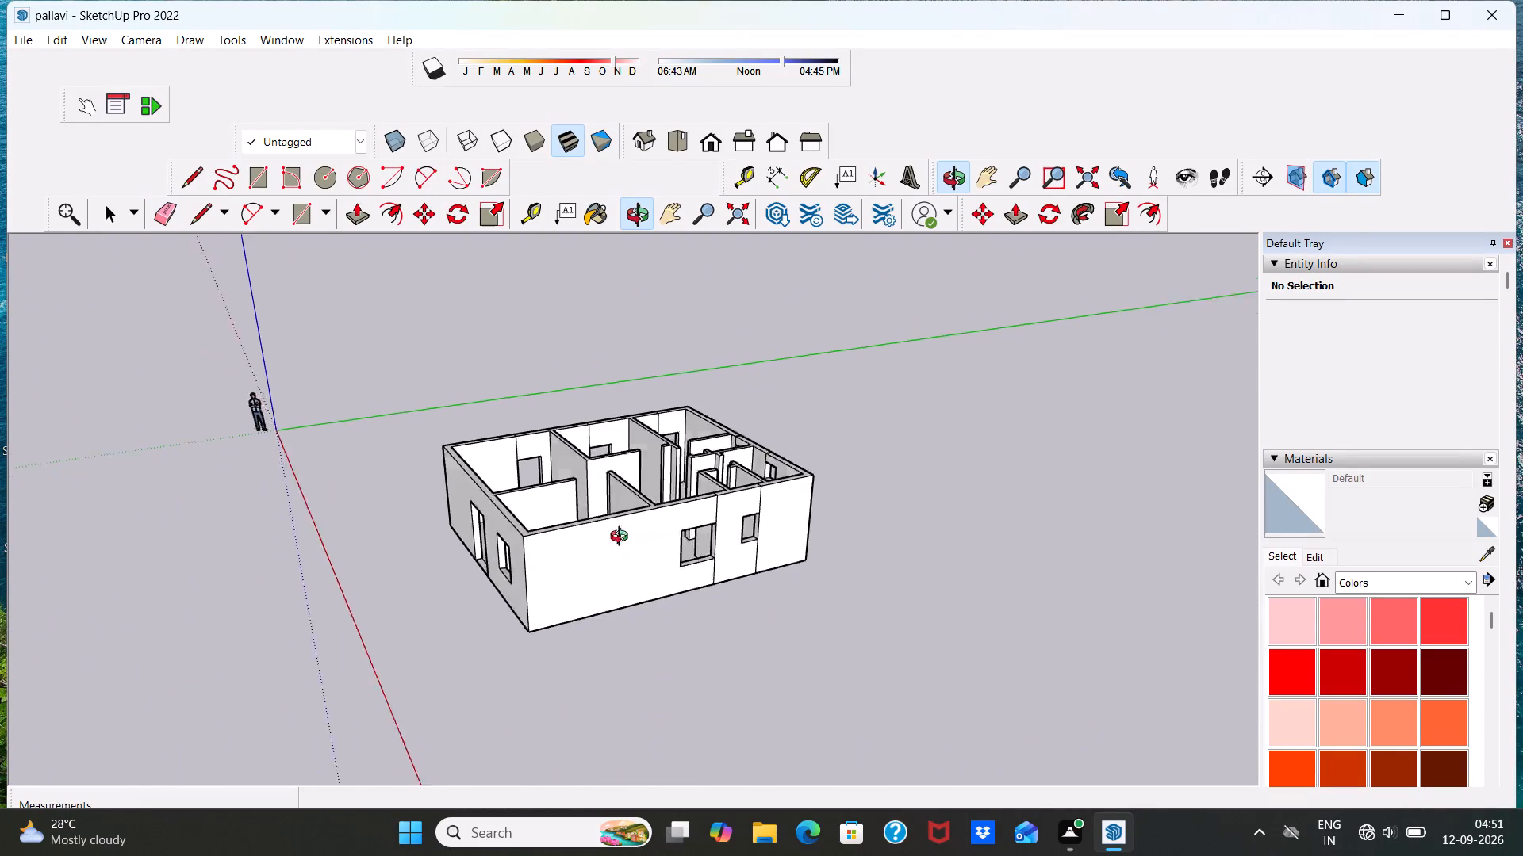
Erase the vertical seam lines above and below the two windows on the outer face of the adjoining long wall.
middle_drag(623, 538, 447, 538)
scroll(447, 538, up, 1)
scroll(688, 542, up, 11)
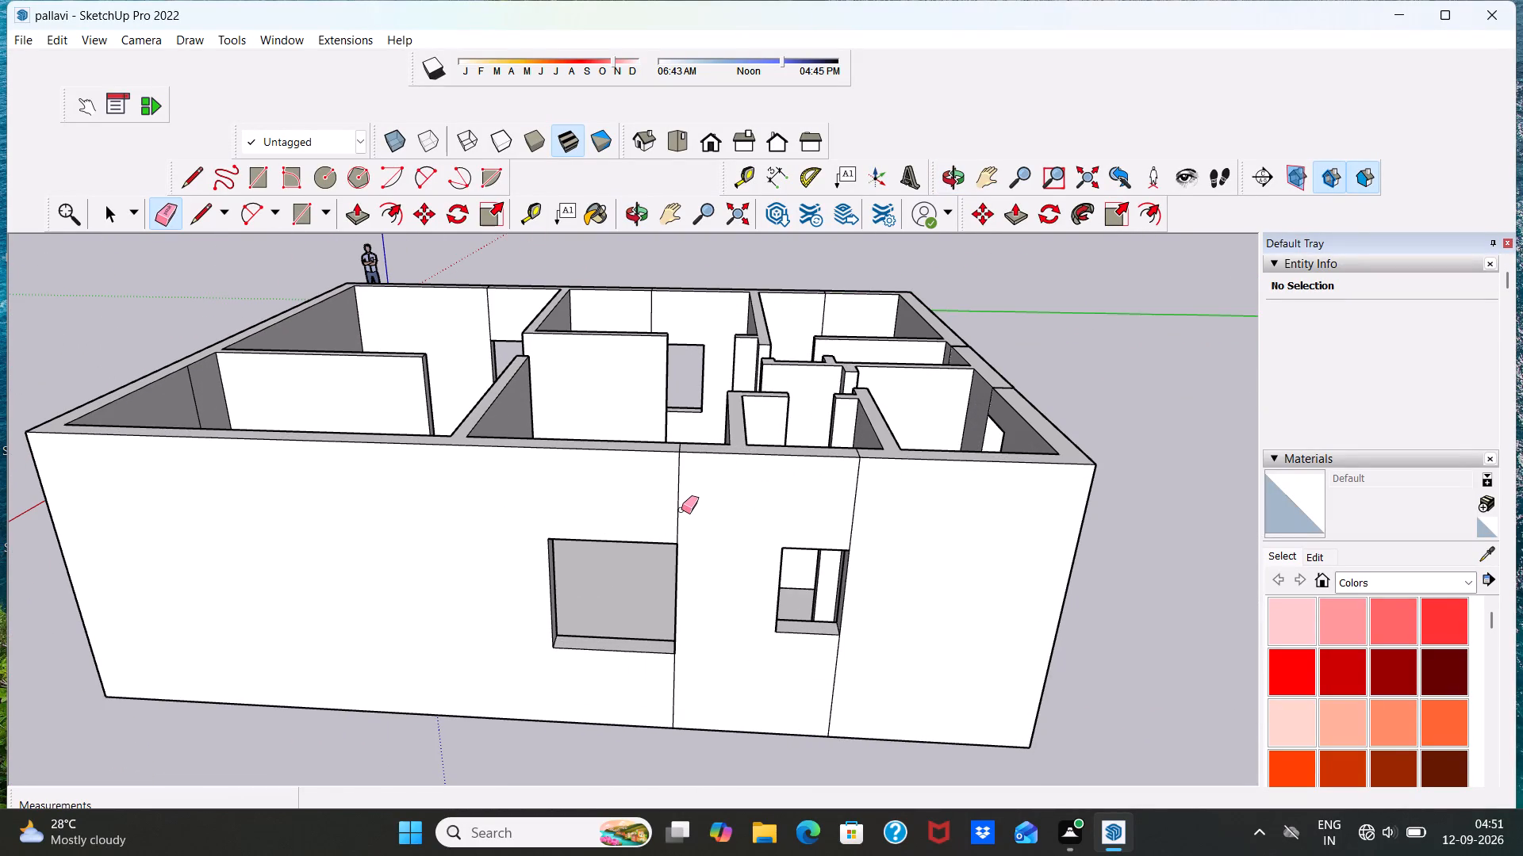
click(681, 509)
click(674, 694)
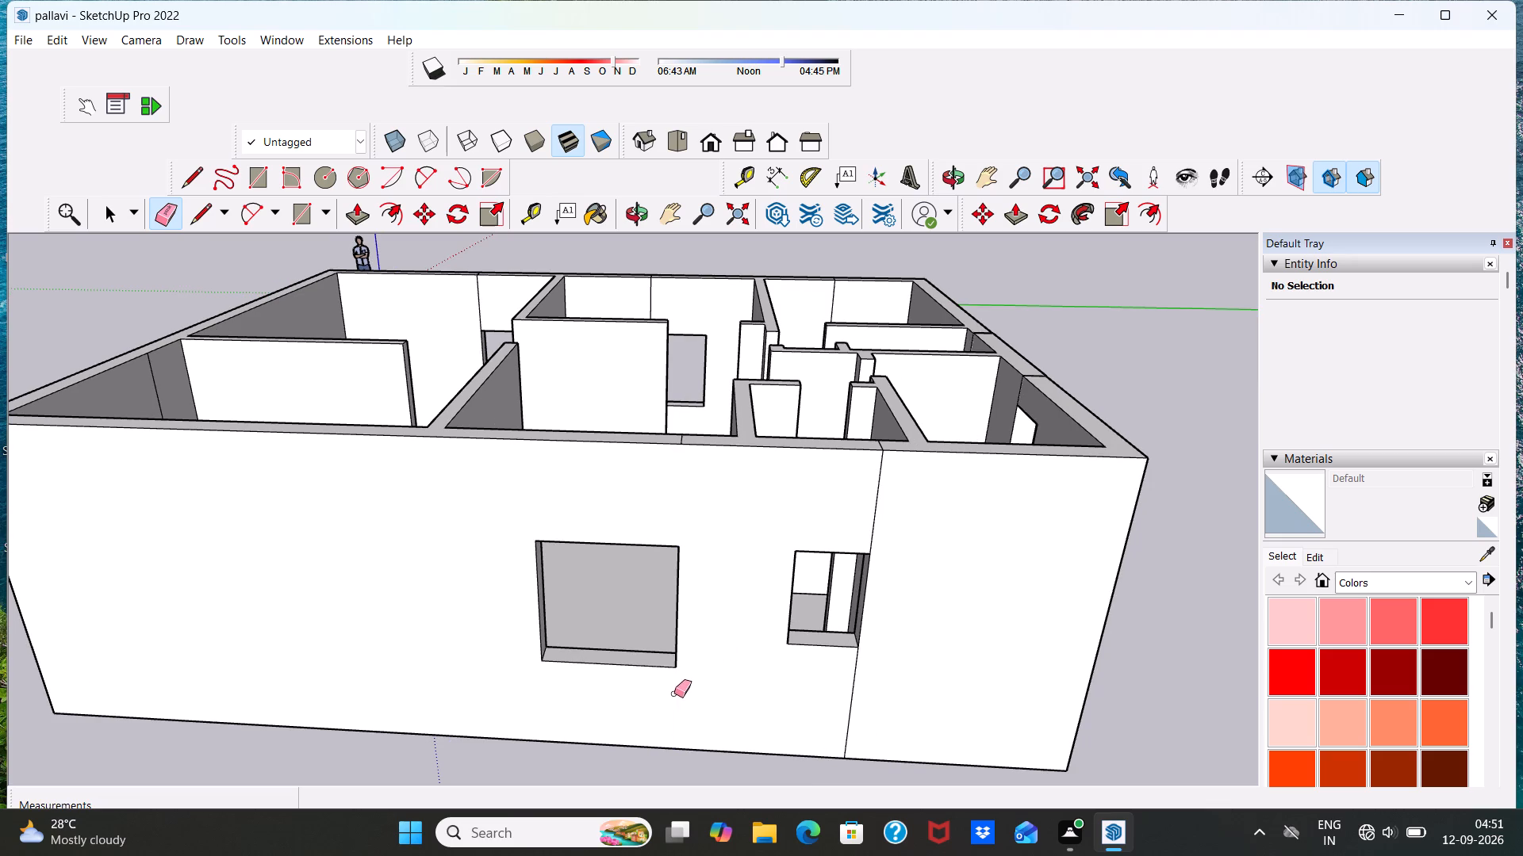
click(850, 696)
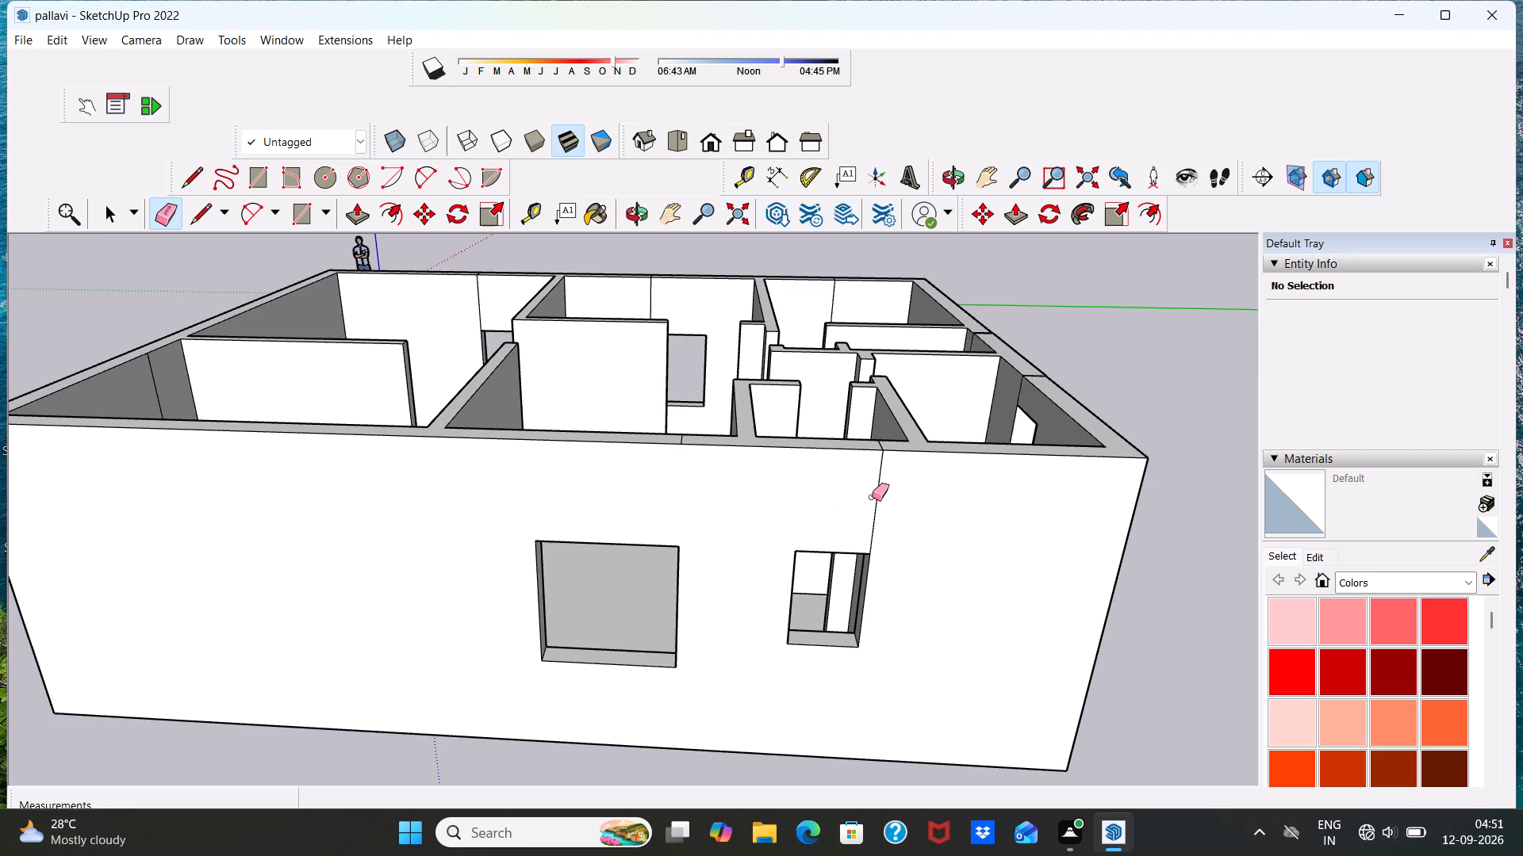
click(877, 496)
Erase the two seam lines crossing the top of that two-window outer wall.
middle_drag(873, 468, 889, 551)
scroll(918, 499, up, 5)
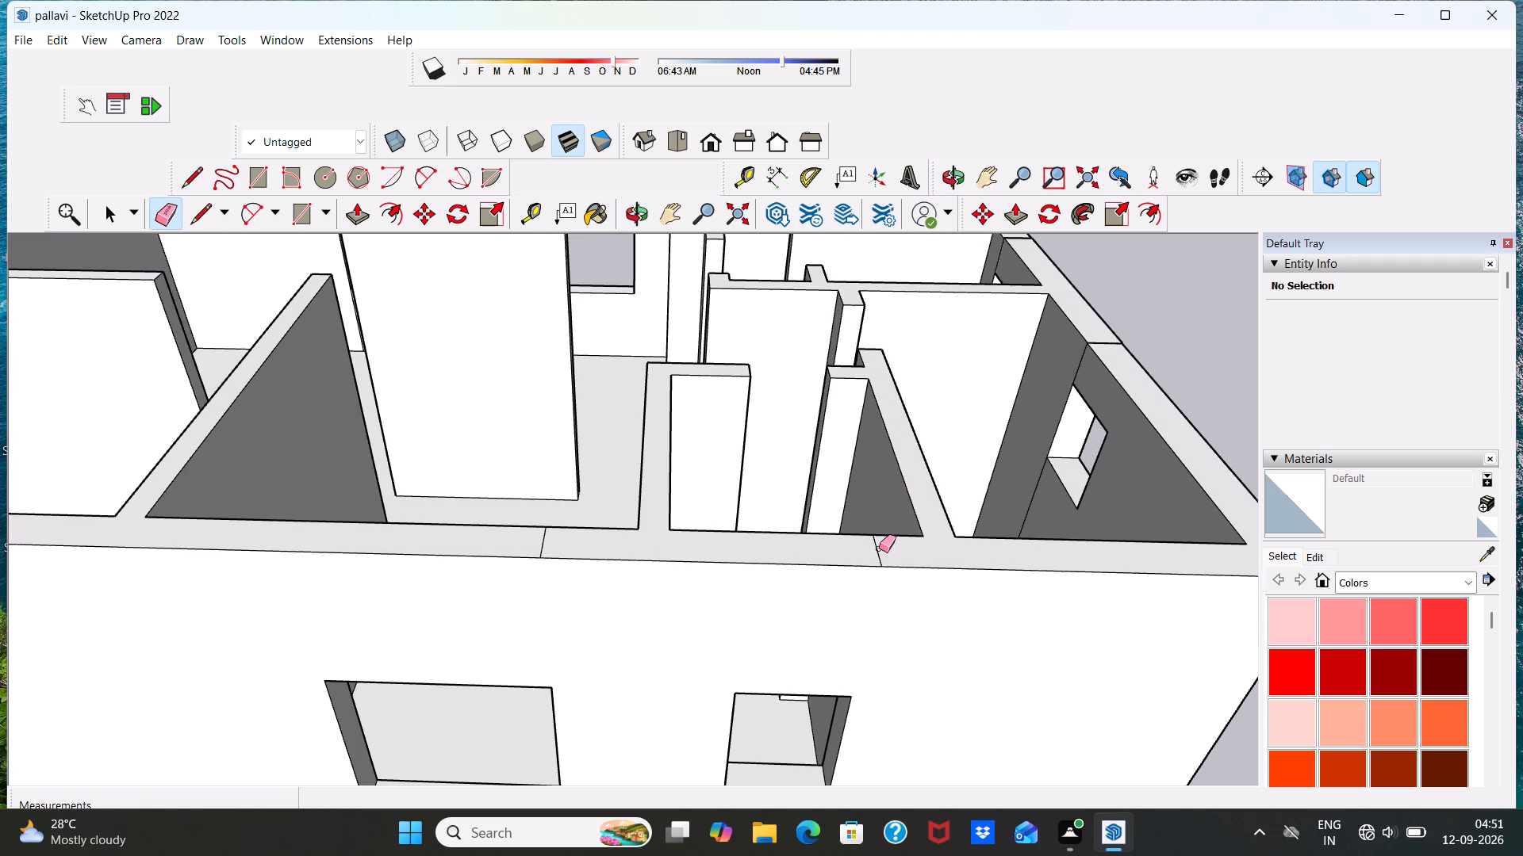
click(879, 548)
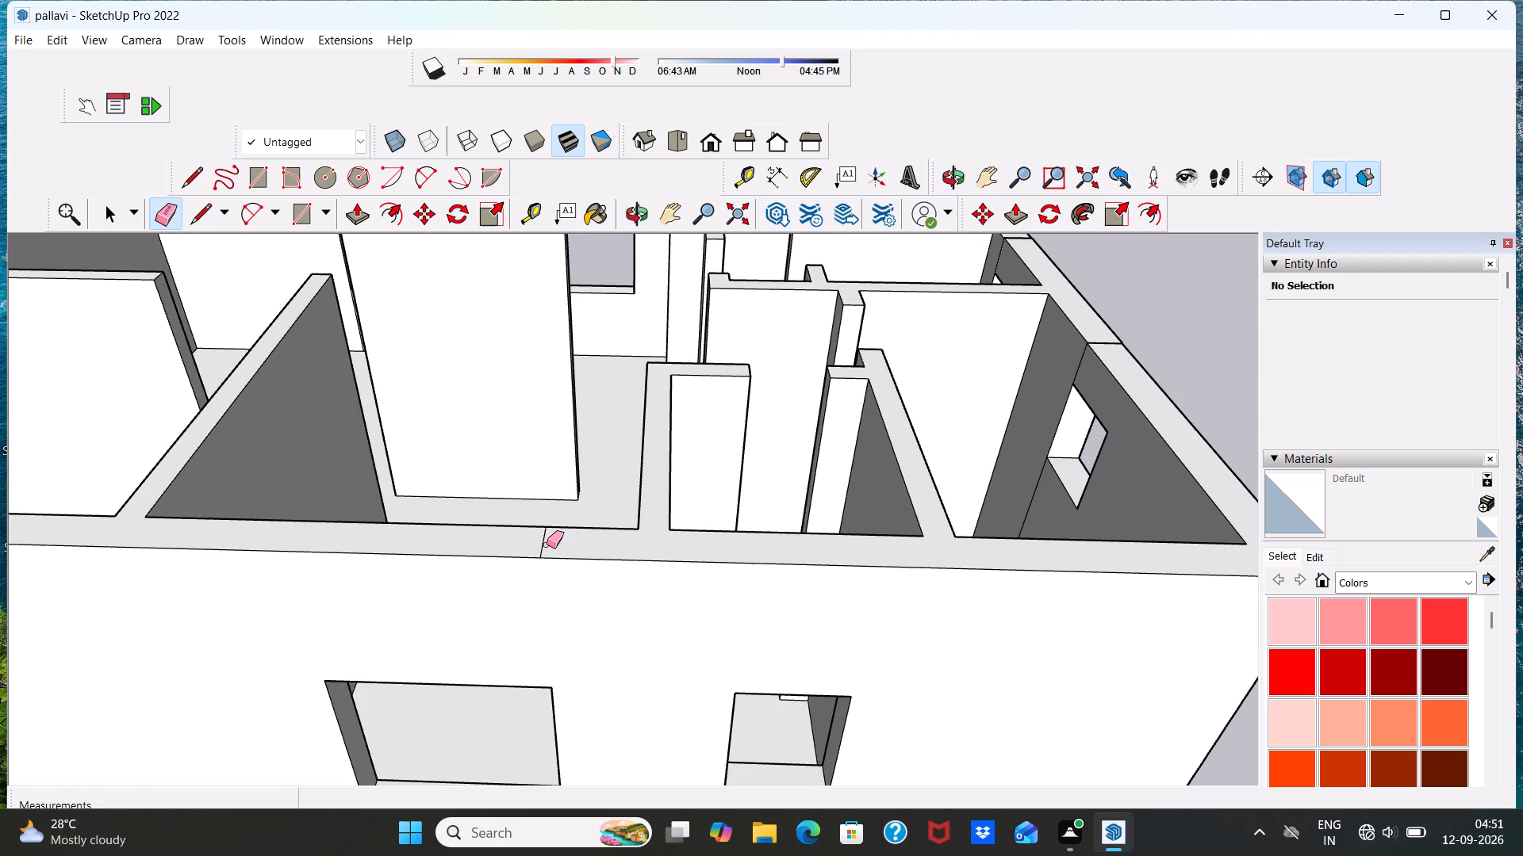
click(543, 545)
Erase the vertical seam lines above and below both windows on the inner face of the same two-window wall.
scroll(691, 506, down, 8)
middle_drag(941, 613, 821, 579)
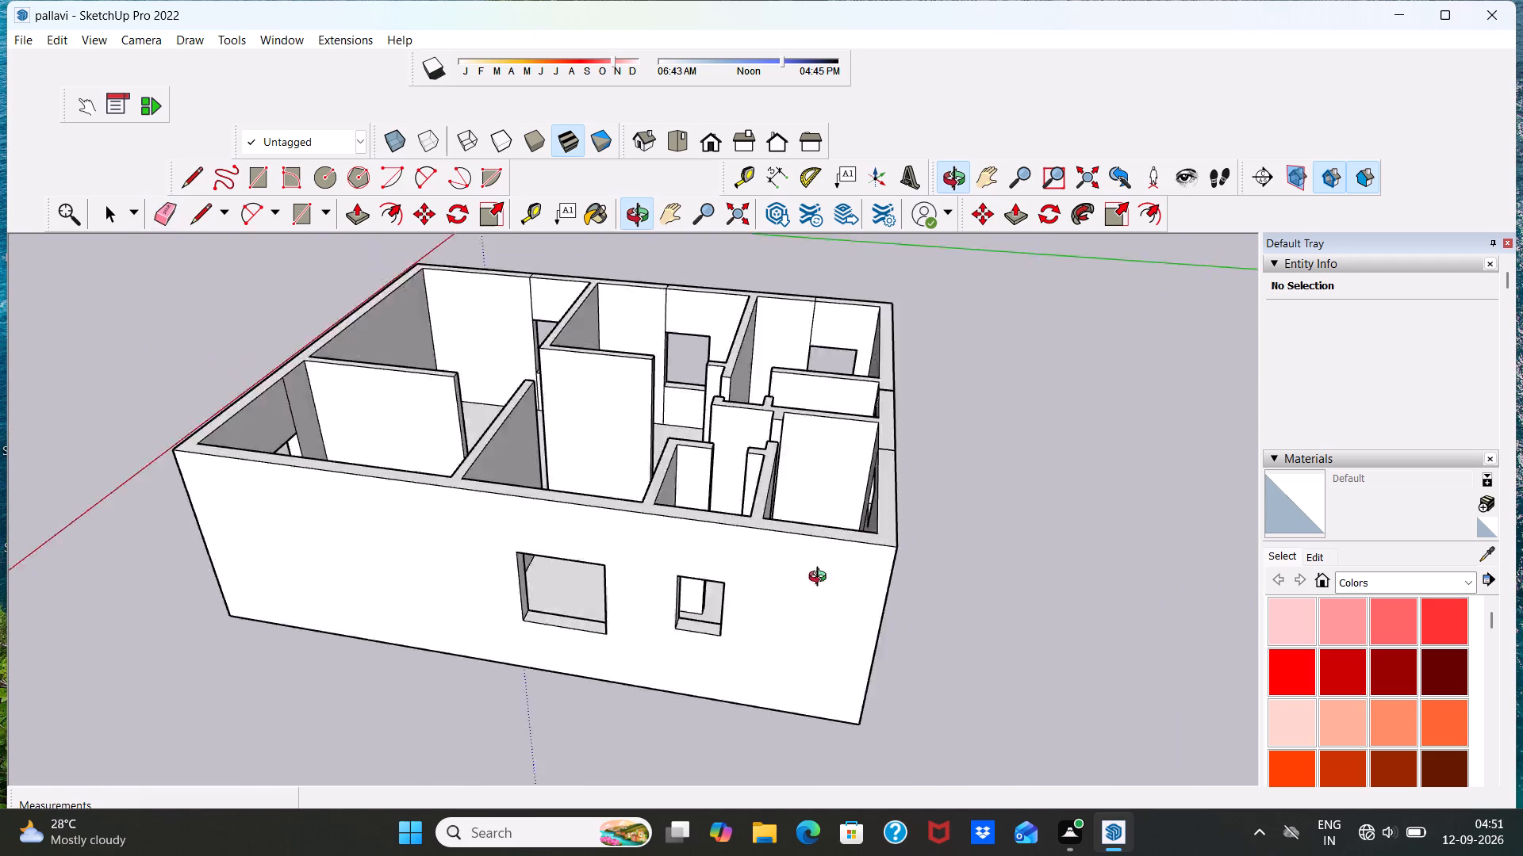
middle_drag(821, 579, 397, 510)
middle_drag(533, 445, 178, 575)
middle_drag(604, 422, 492, 451)
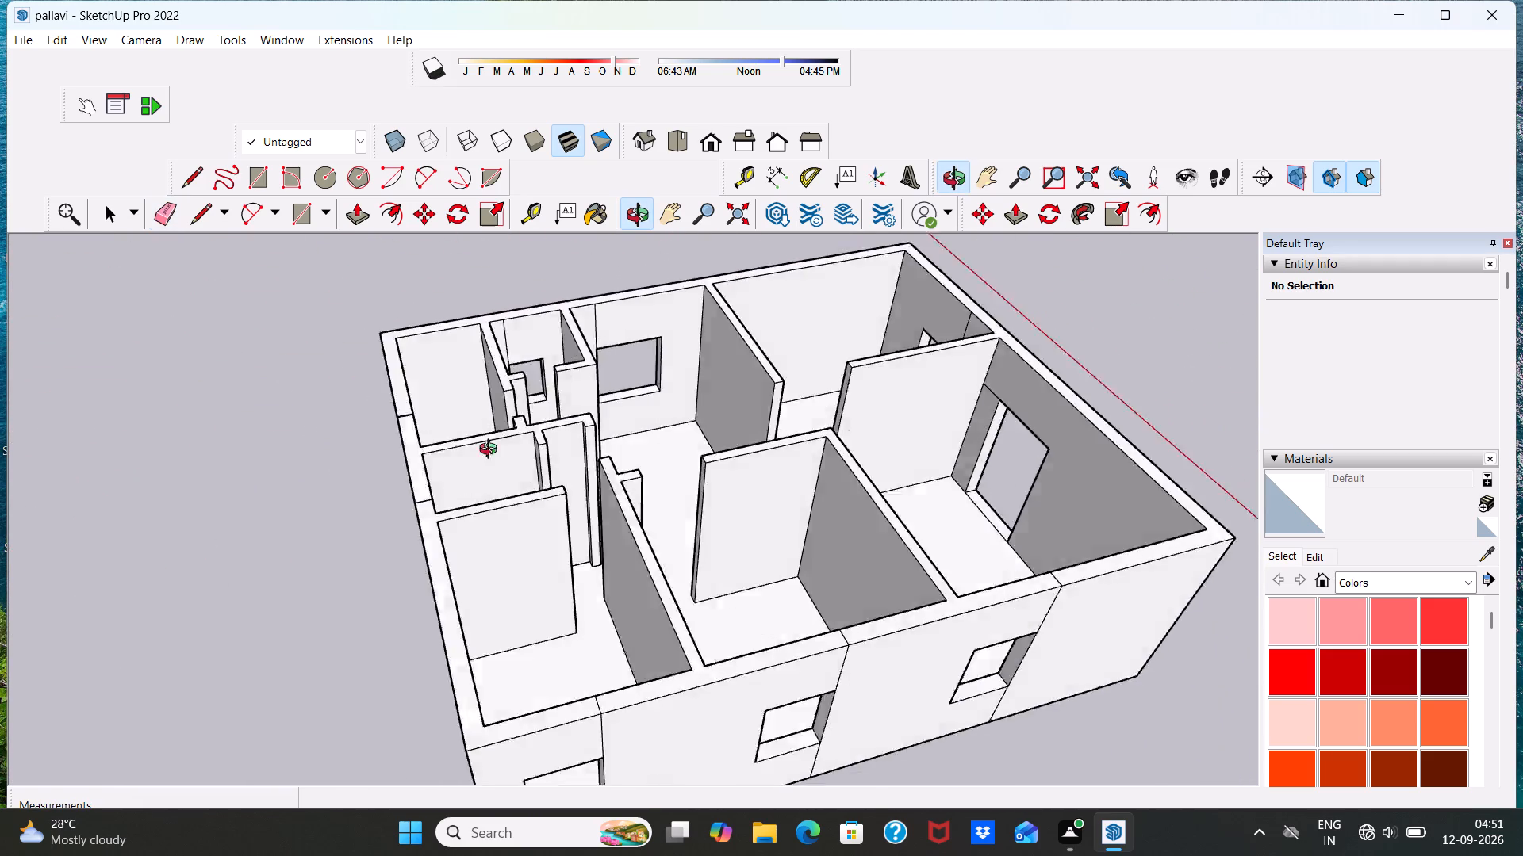
middle_drag(492, 451, 416, 470)
scroll(662, 339, up, 11)
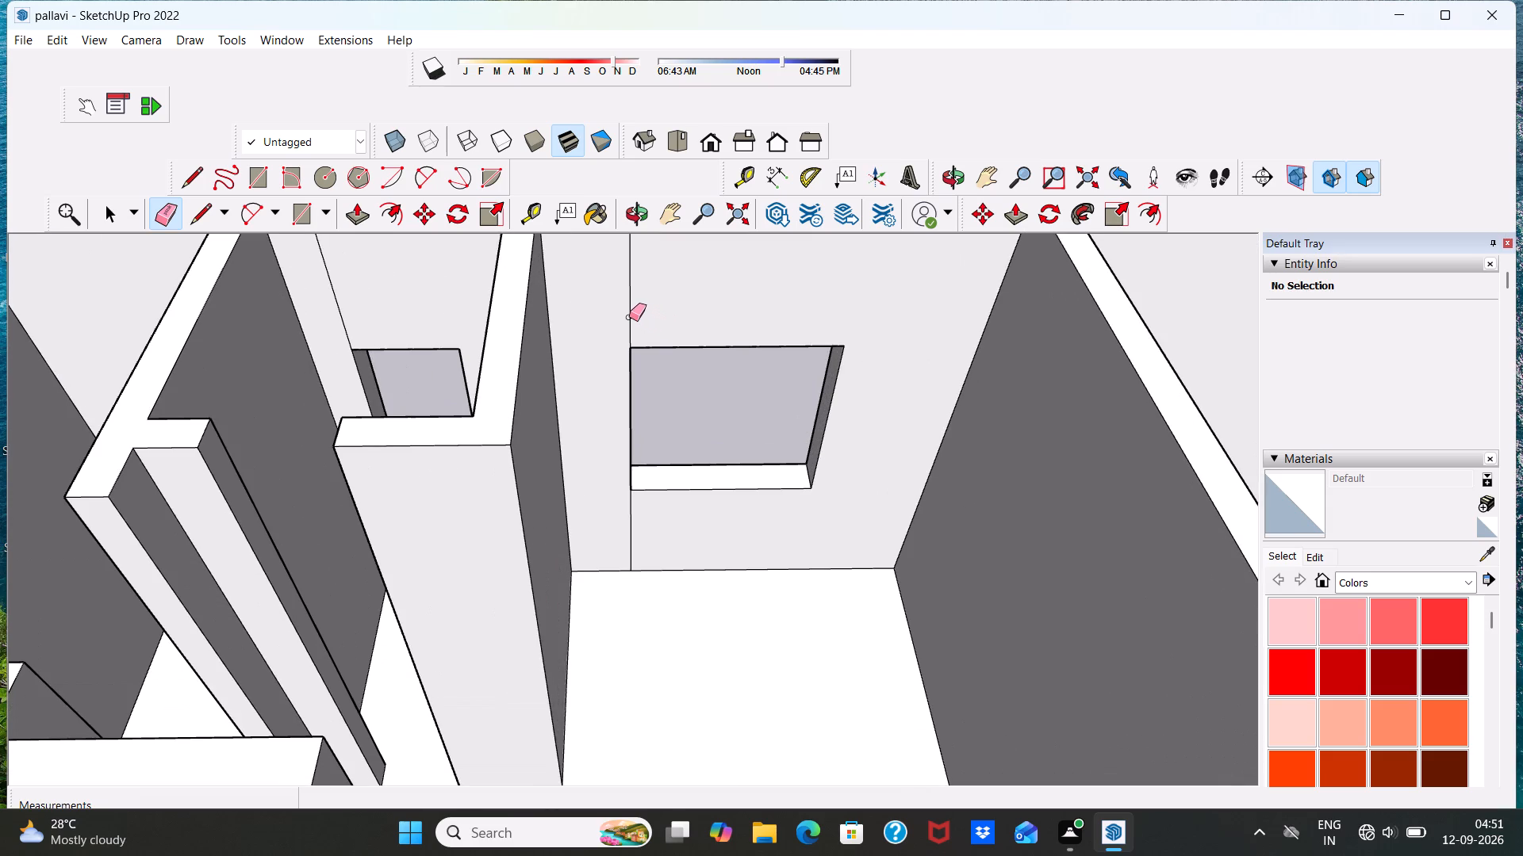
click(631, 317)
click(631, 529)
middle_drag(376, 394, 481, 365)
scroll(354, 364, up, 6)
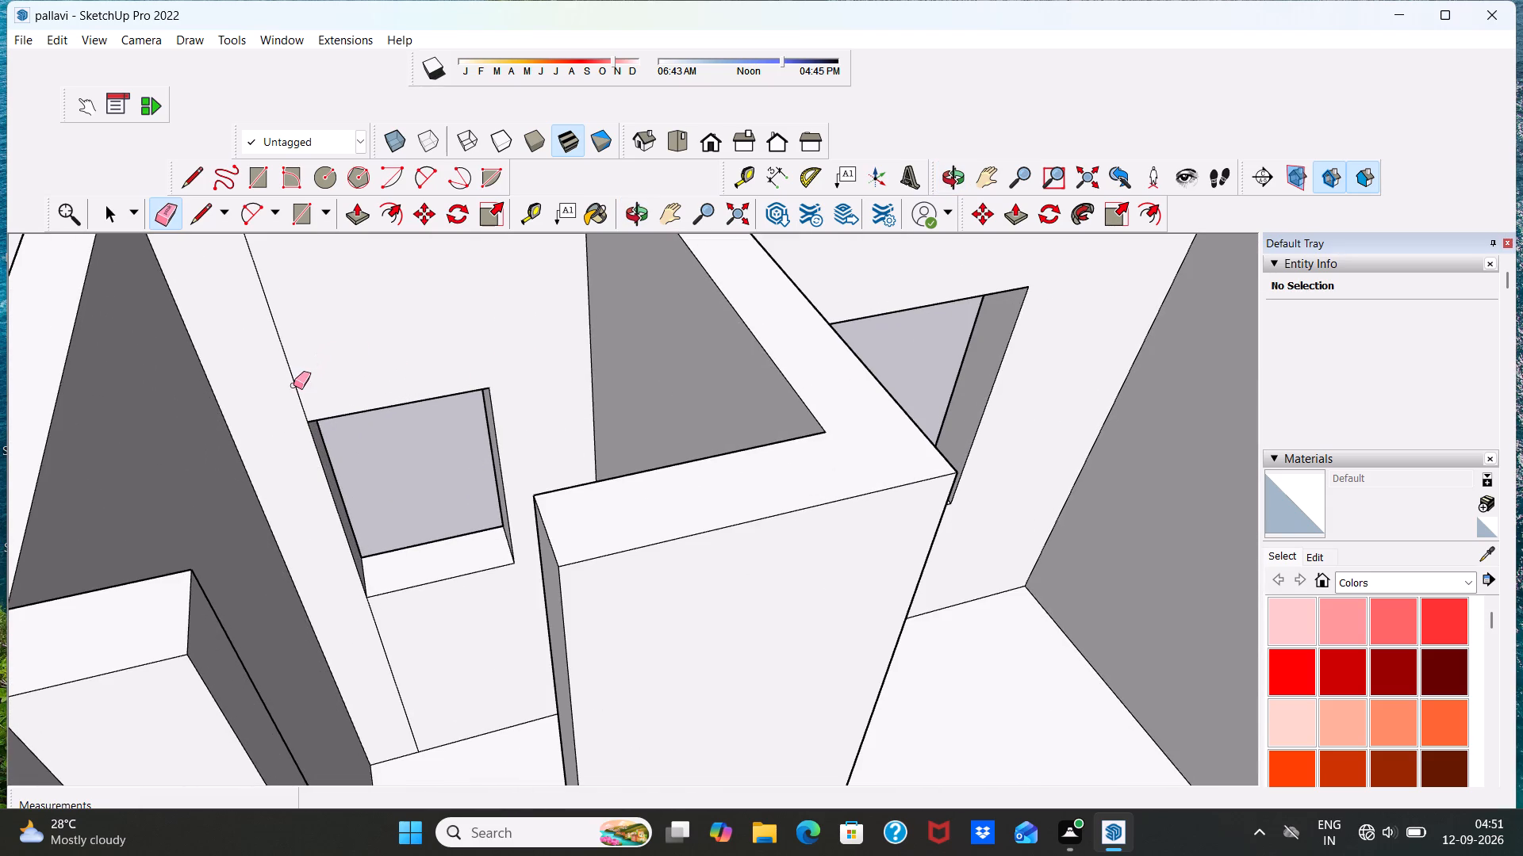
click(293, 388)
click(290, 397)
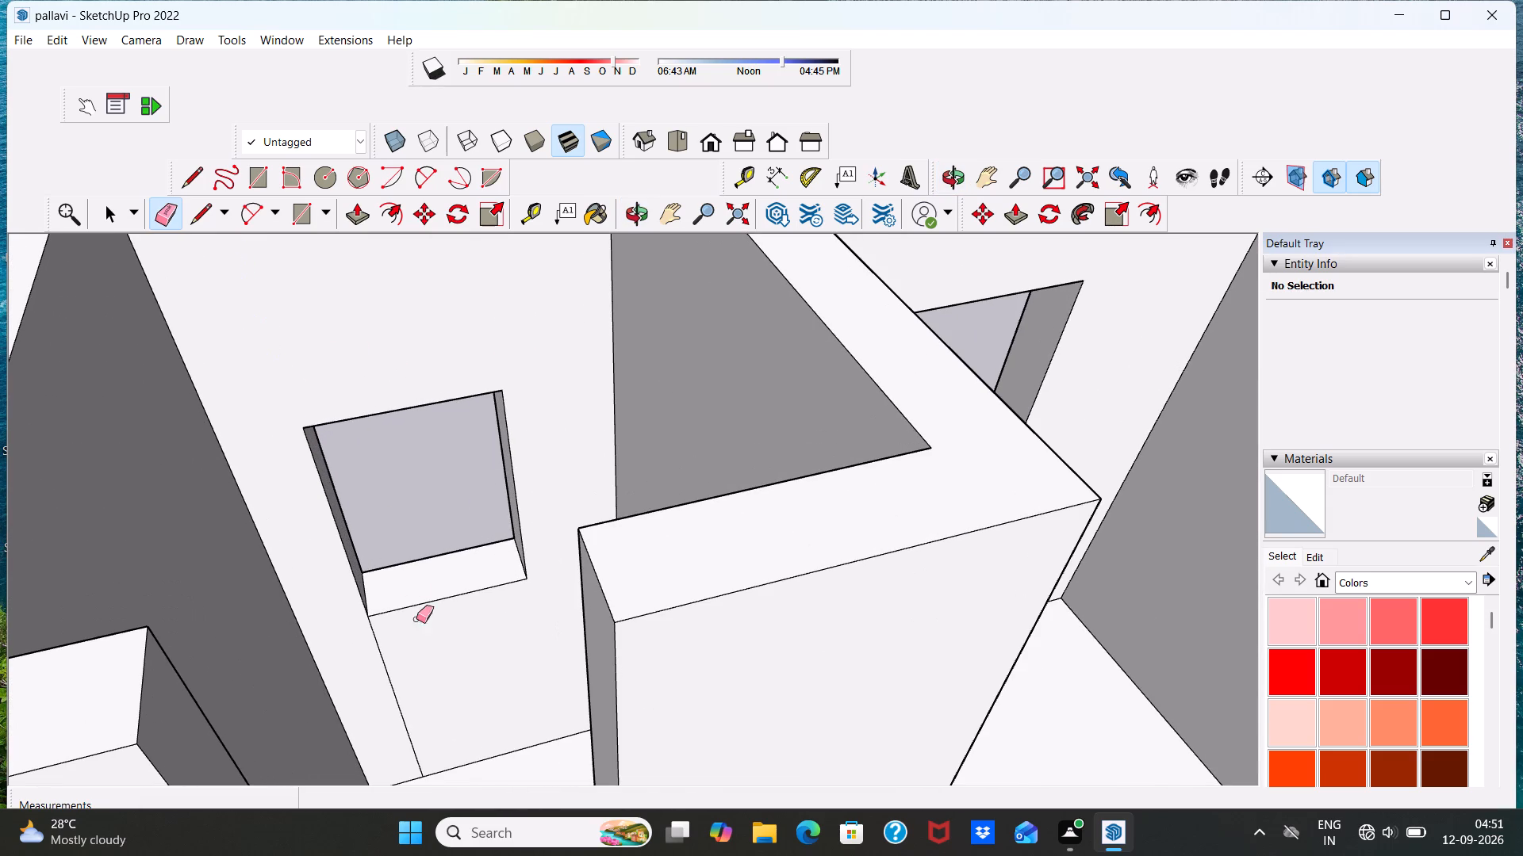
click(384, 664)
Erase the seam lines above and below the window and beside the door head on the inner face of the outer-door wall.
scroll(440, 577, down, 13)
scroll(631, 570, down, 4)
scroll(800, 555, up, 5)
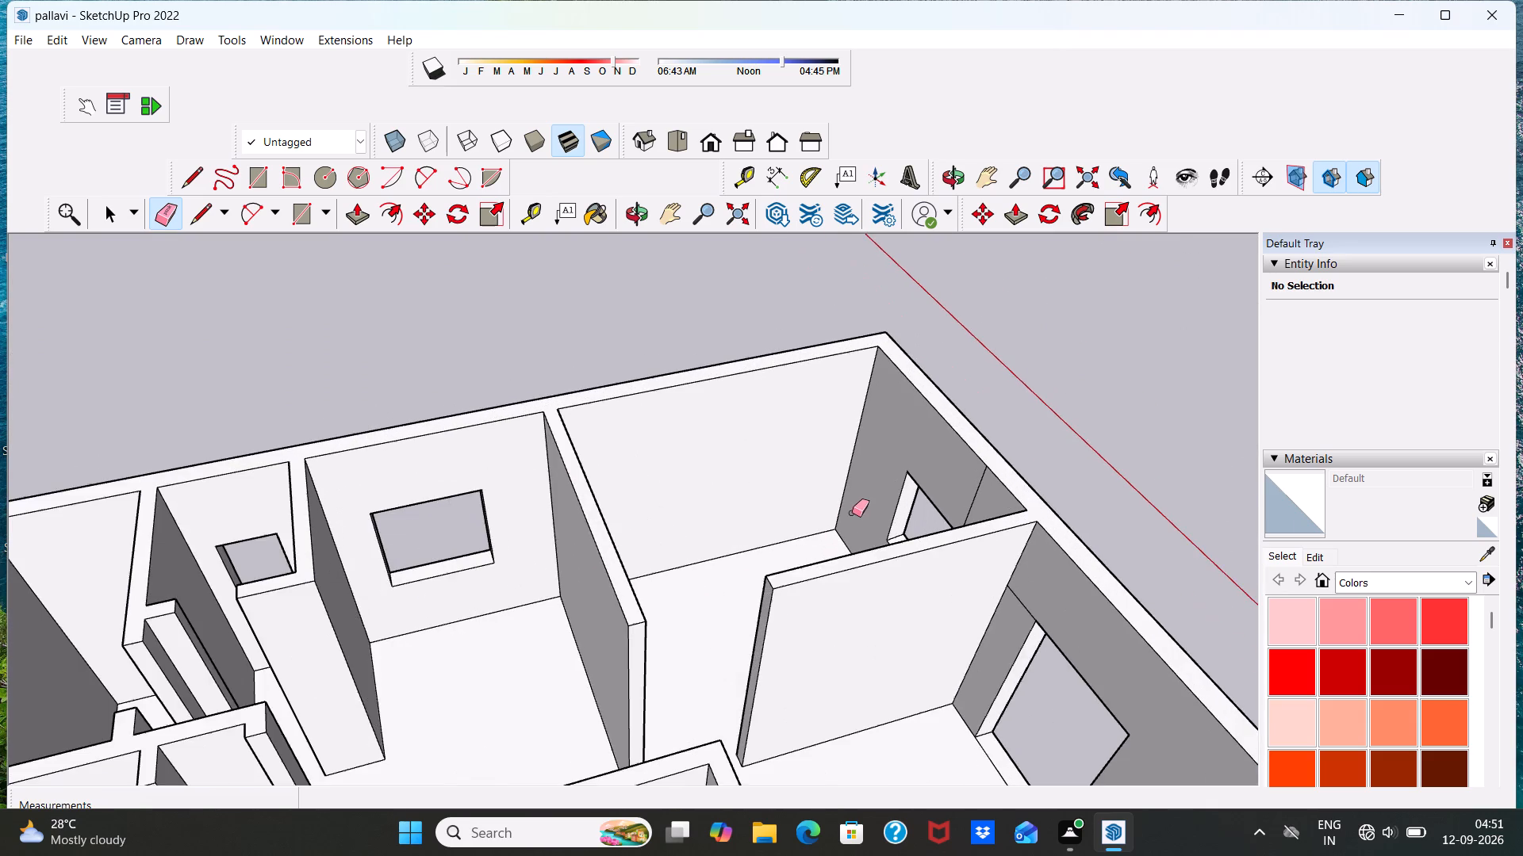
middle_drag(854, 512, 1049, 495)
middle_drag(708, 442, 895, 460)
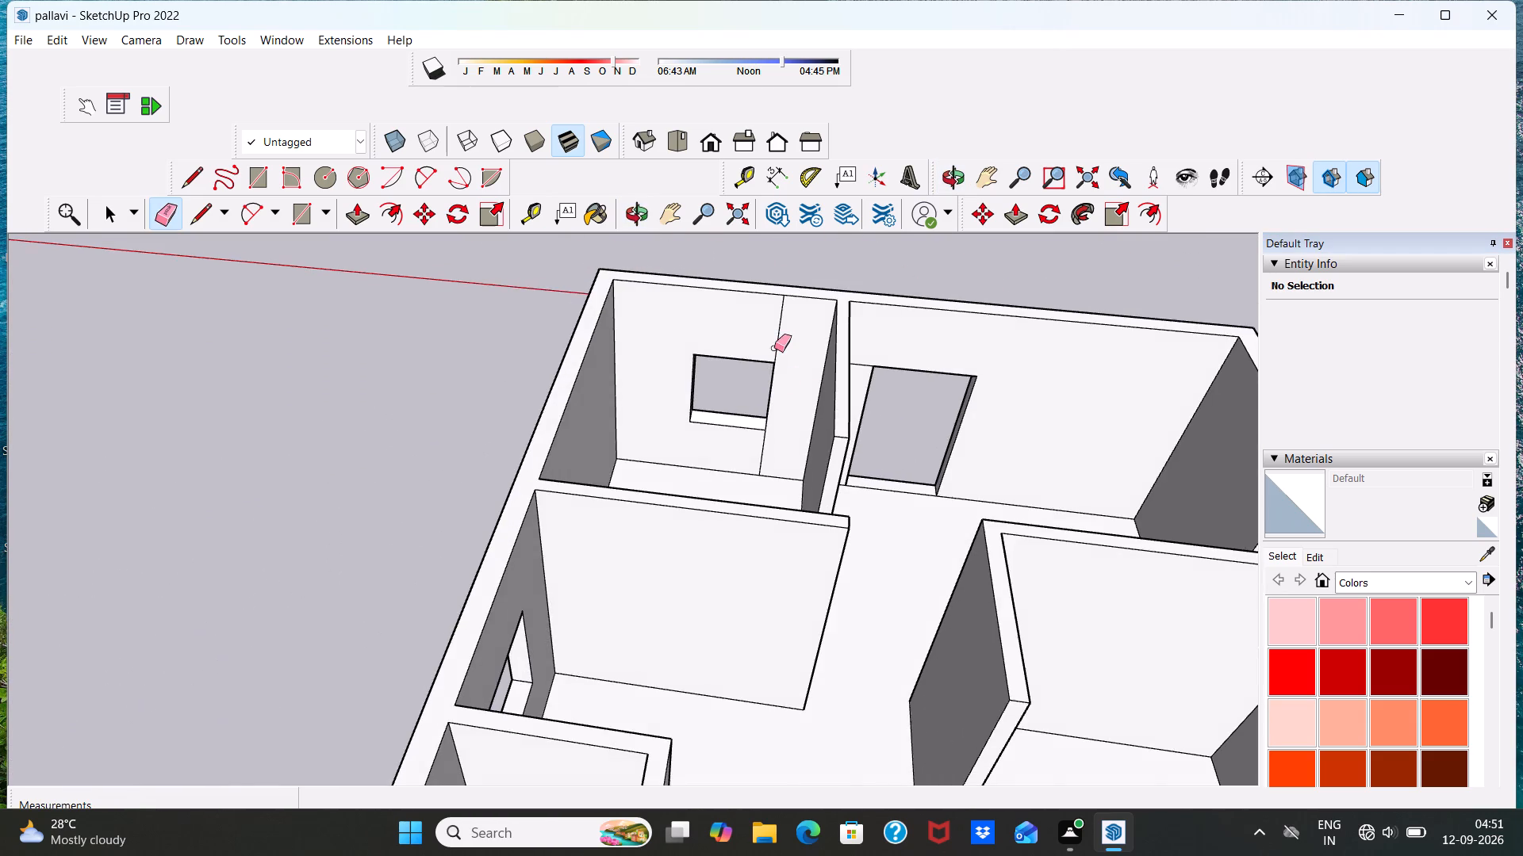
scroll(776, 343, up, 6)
click(784, 308)
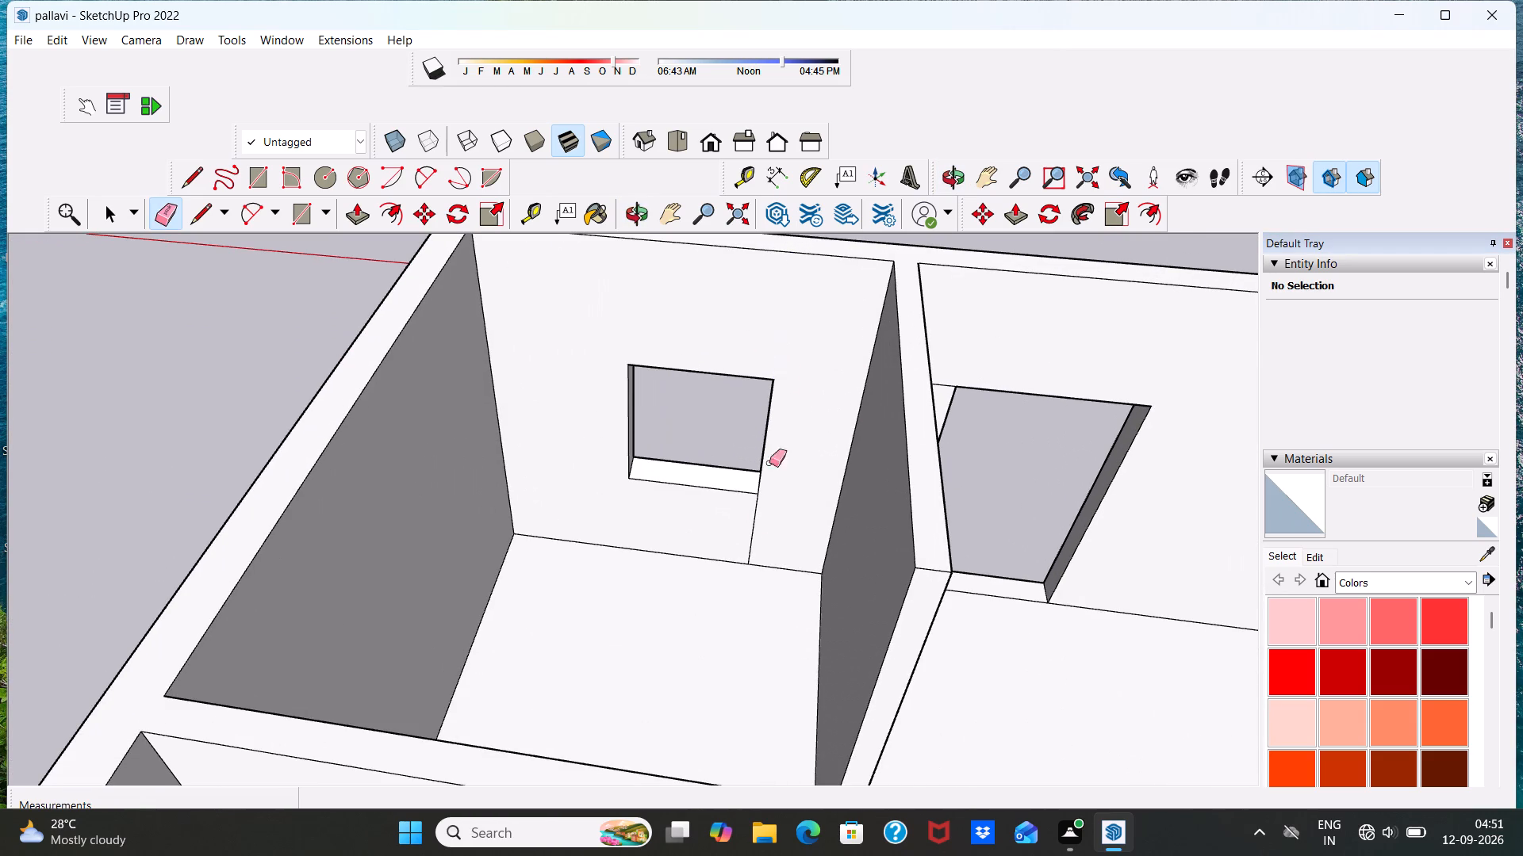
click(751, 529)
scroll(781, 493, down, 8)
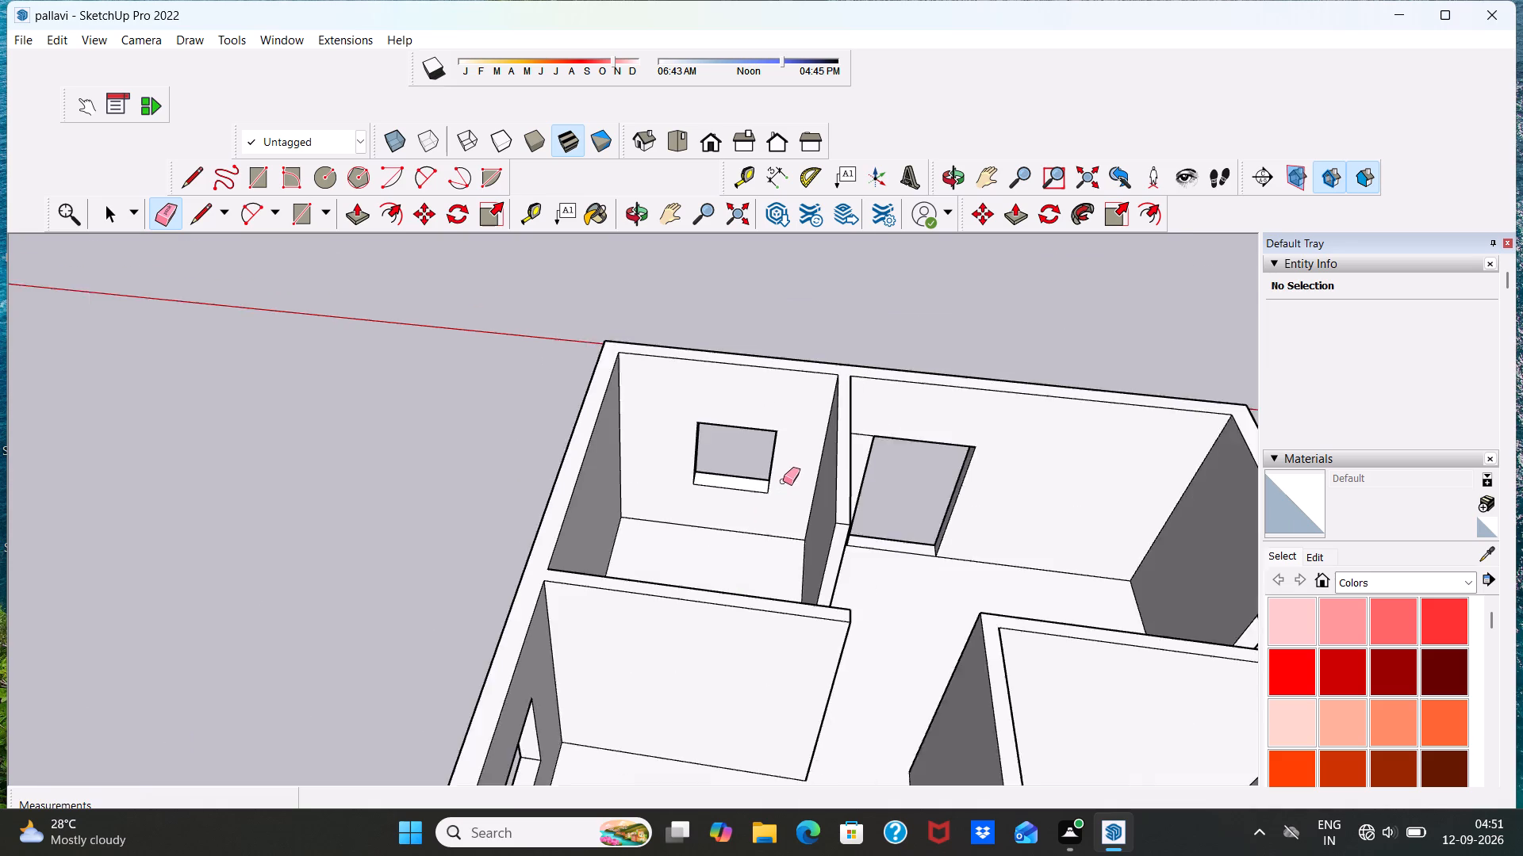
scroll(855, 467, up, 14)
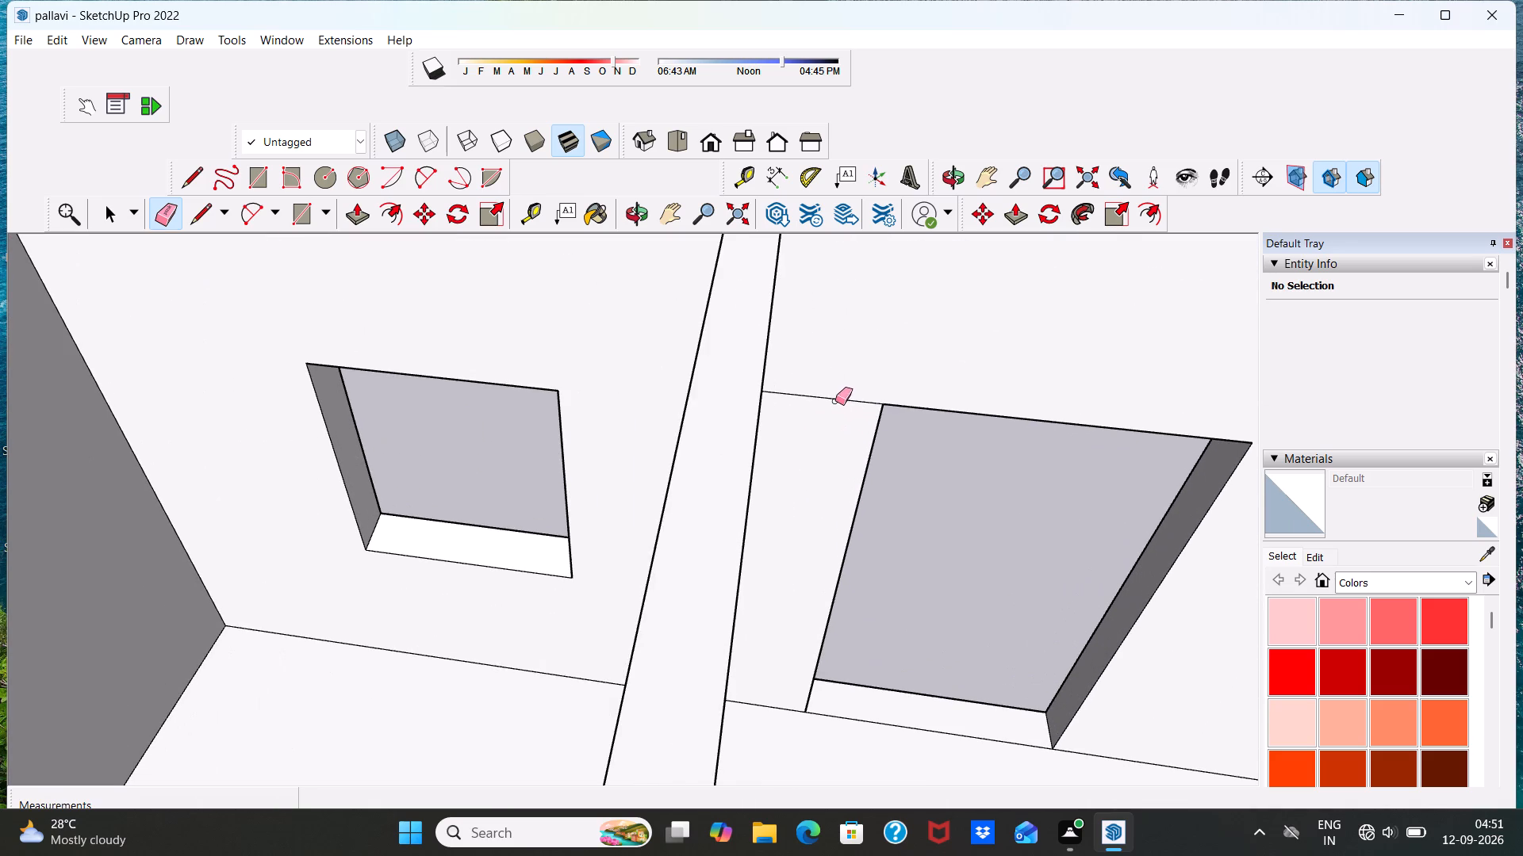
click(835, 401)
In the outer-door room, erase the seam lines above and below the side-wall window and across the wall top over it.
scroll(838, 396, down, 19)
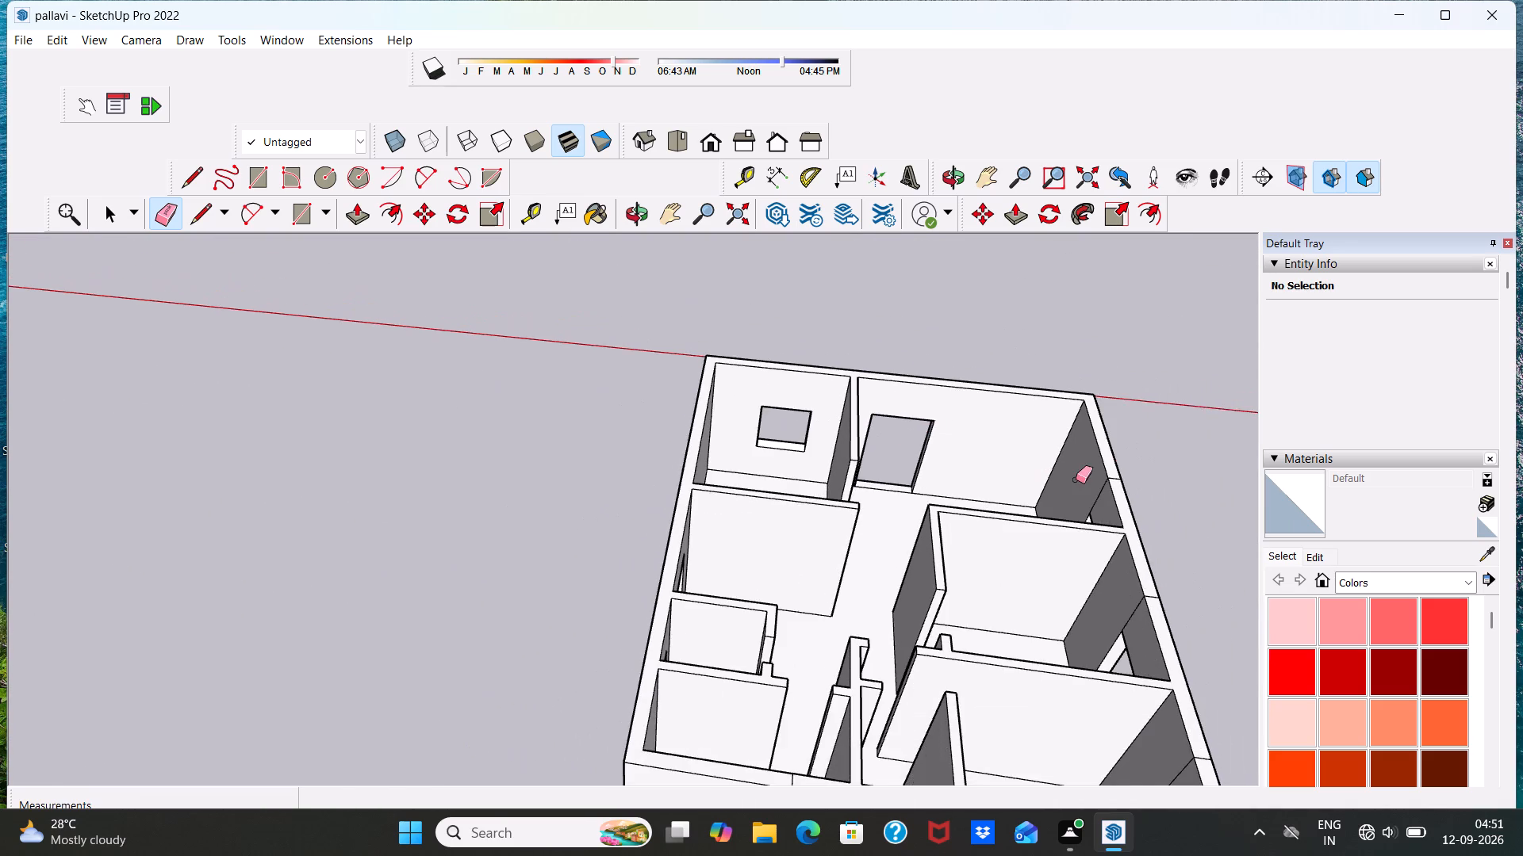
scroll(1076, 481, up, 4)
middle_drag(972, 493, 1266, 504)
scroll(887, 334, up, 6)
scroll(896, 323, down, 1)
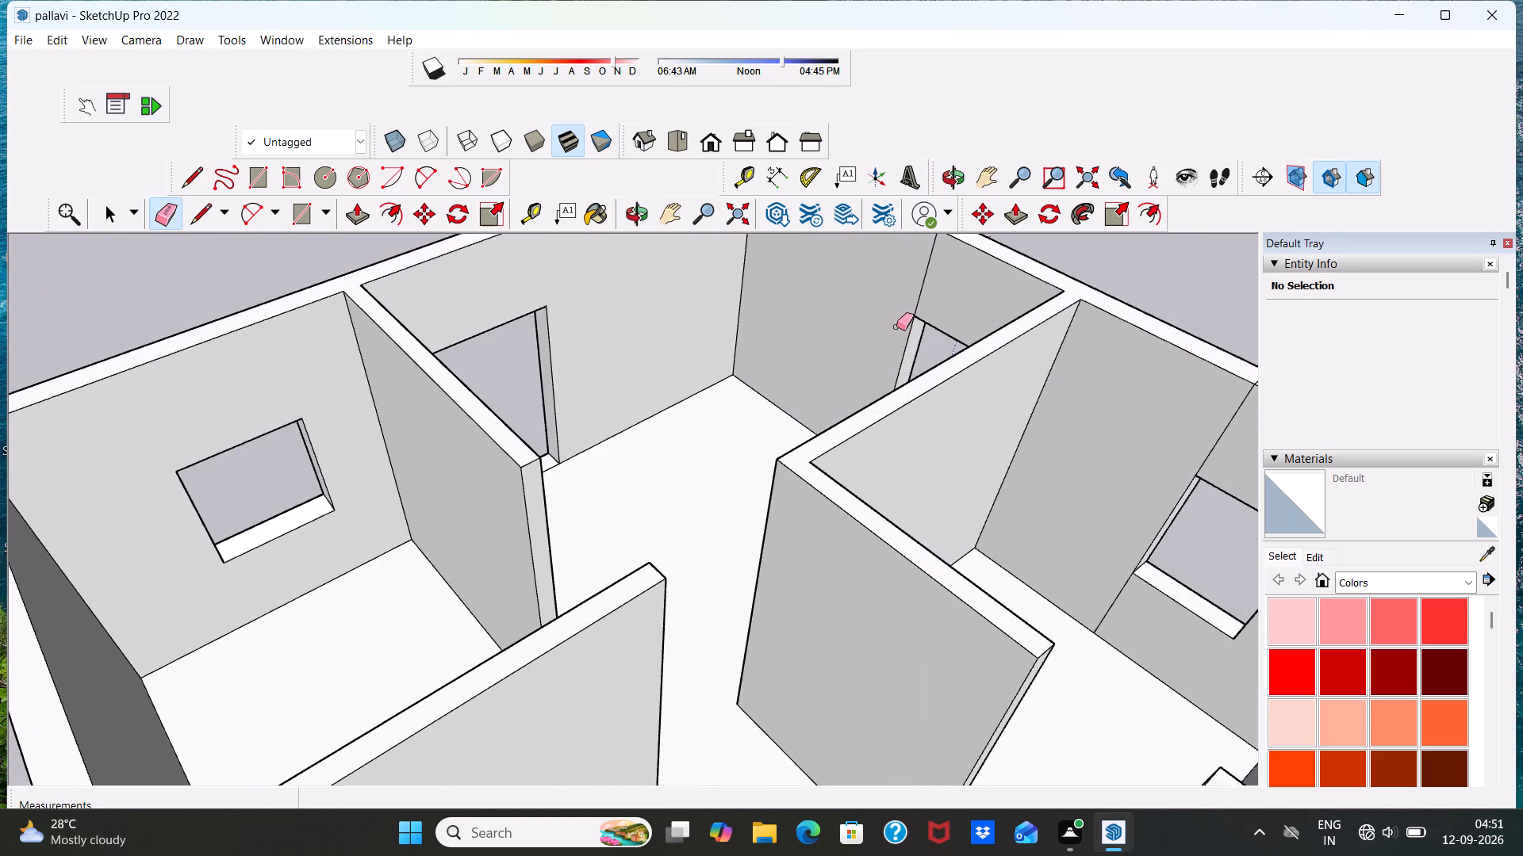
middle_drag(900, 342, 992, 392)
scroll(904, 334, down, 6)
scroll(884, 269, up, 11)
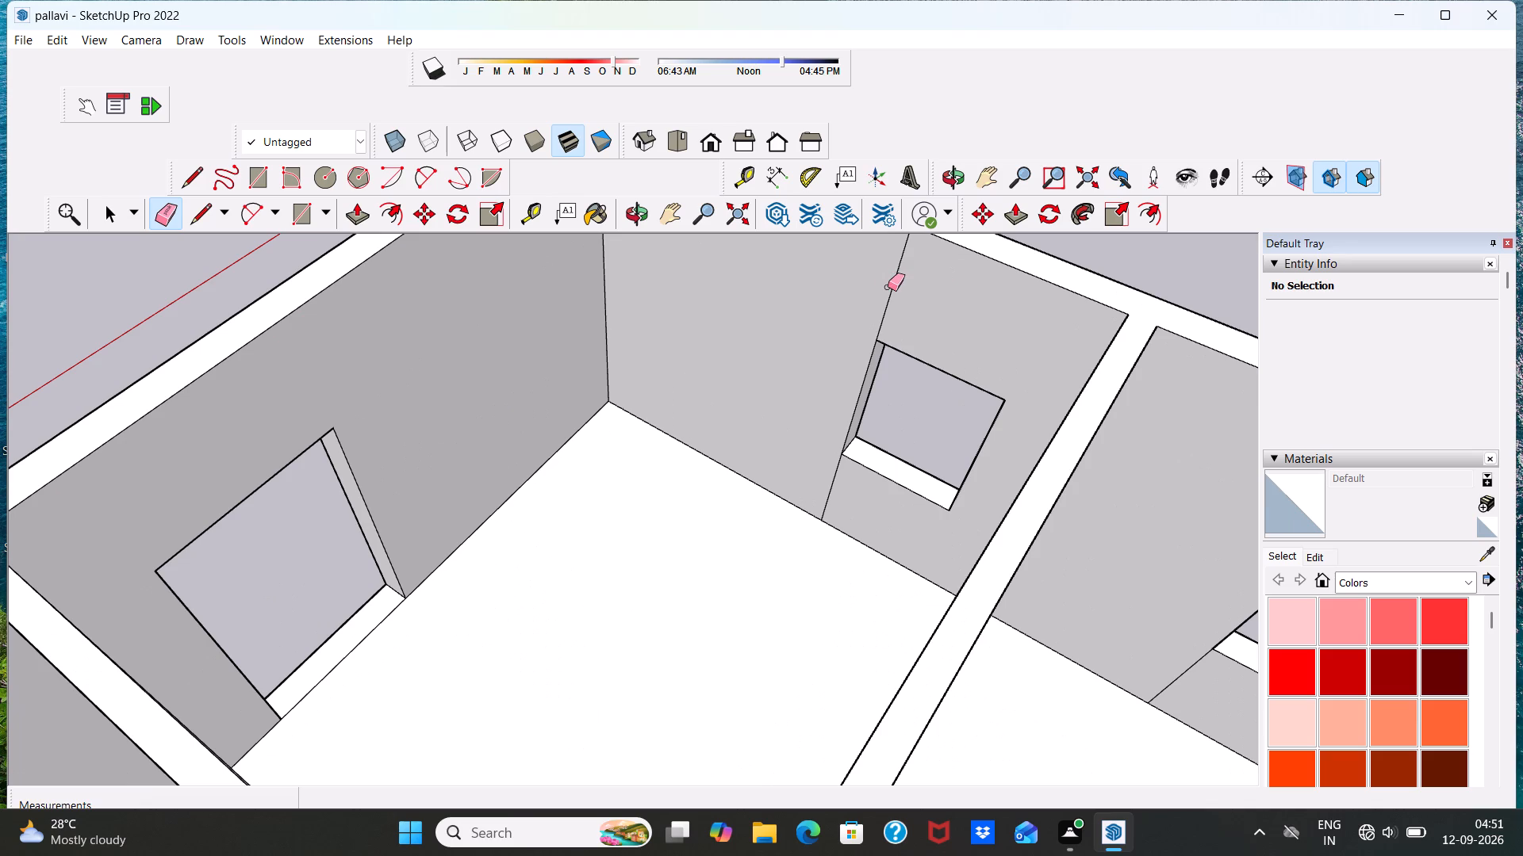
click(891, 288)
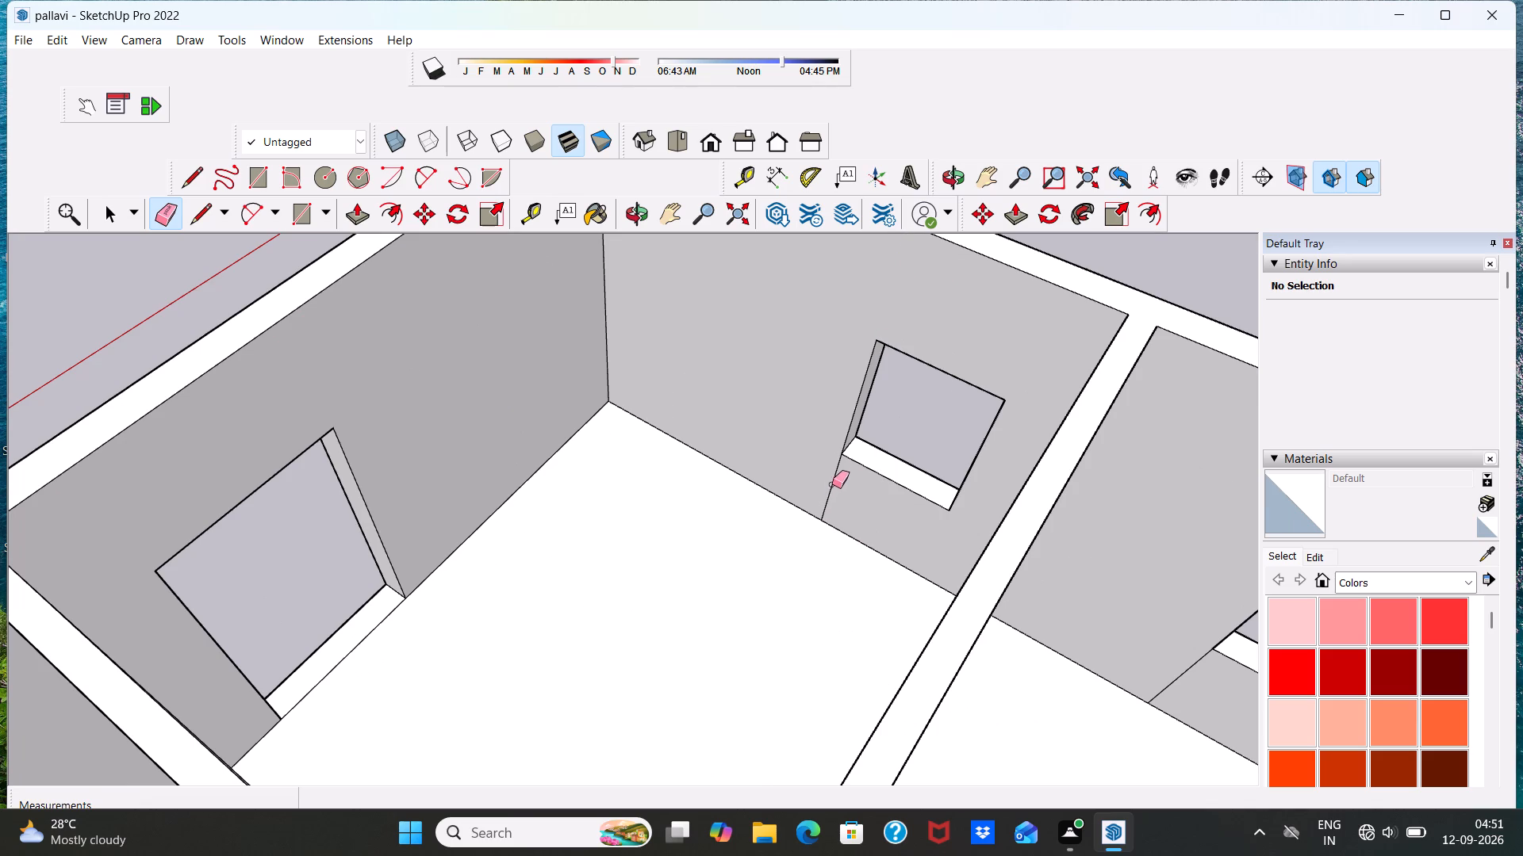
click(834, 482)
scroll(836, 468, down, 9)
middle_drag(880, 393, 880, 440)
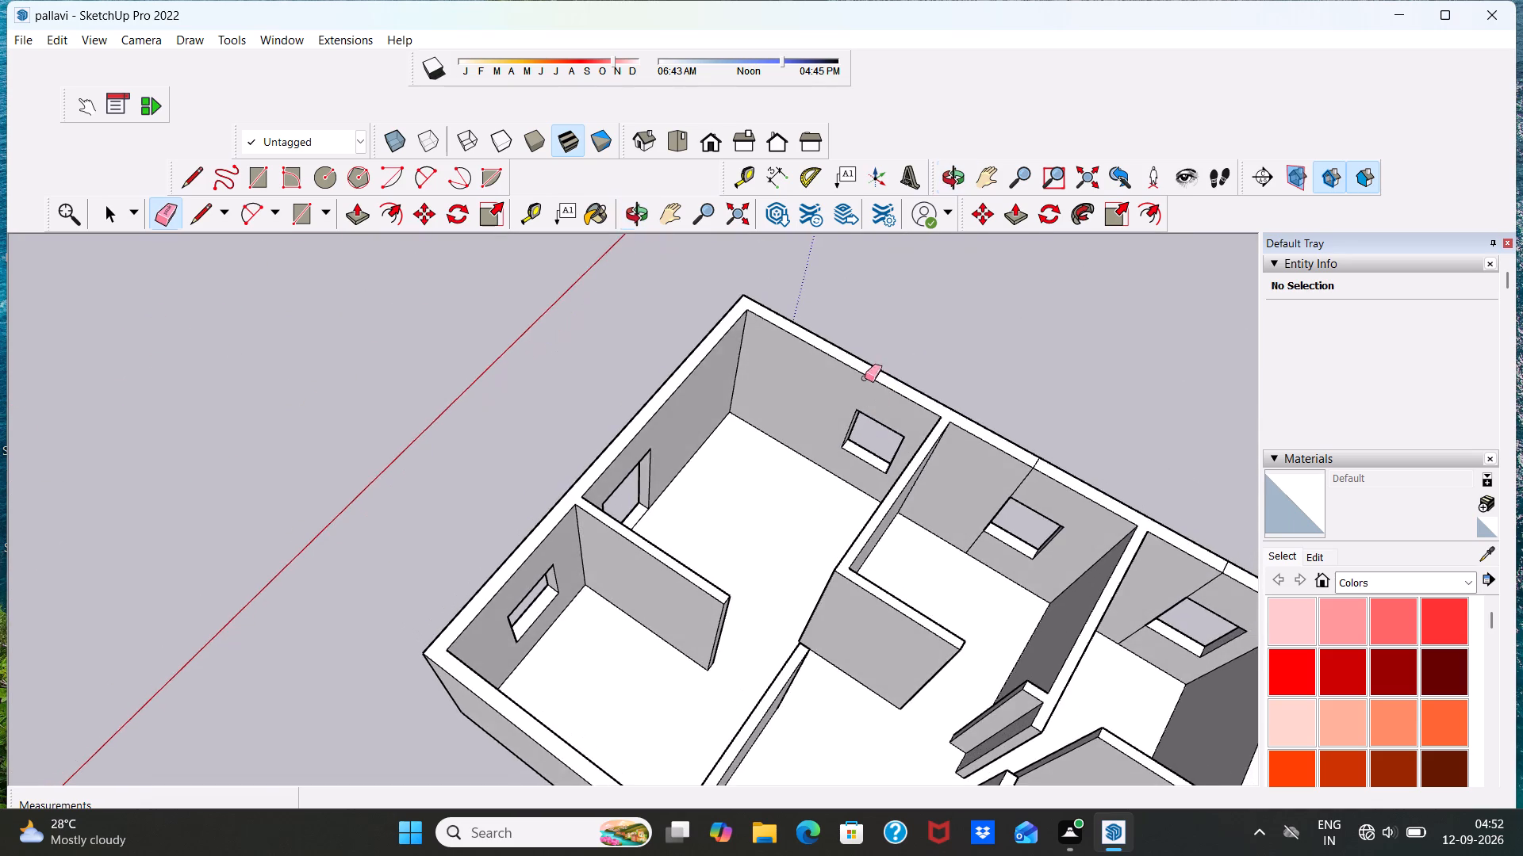
scroll(867, 369, up, 9)
click(869, 375)
In the middle room along the same outer wall, erase the seam lines across the wall top and above and below the window.
scroll(896, 373, down, 4)
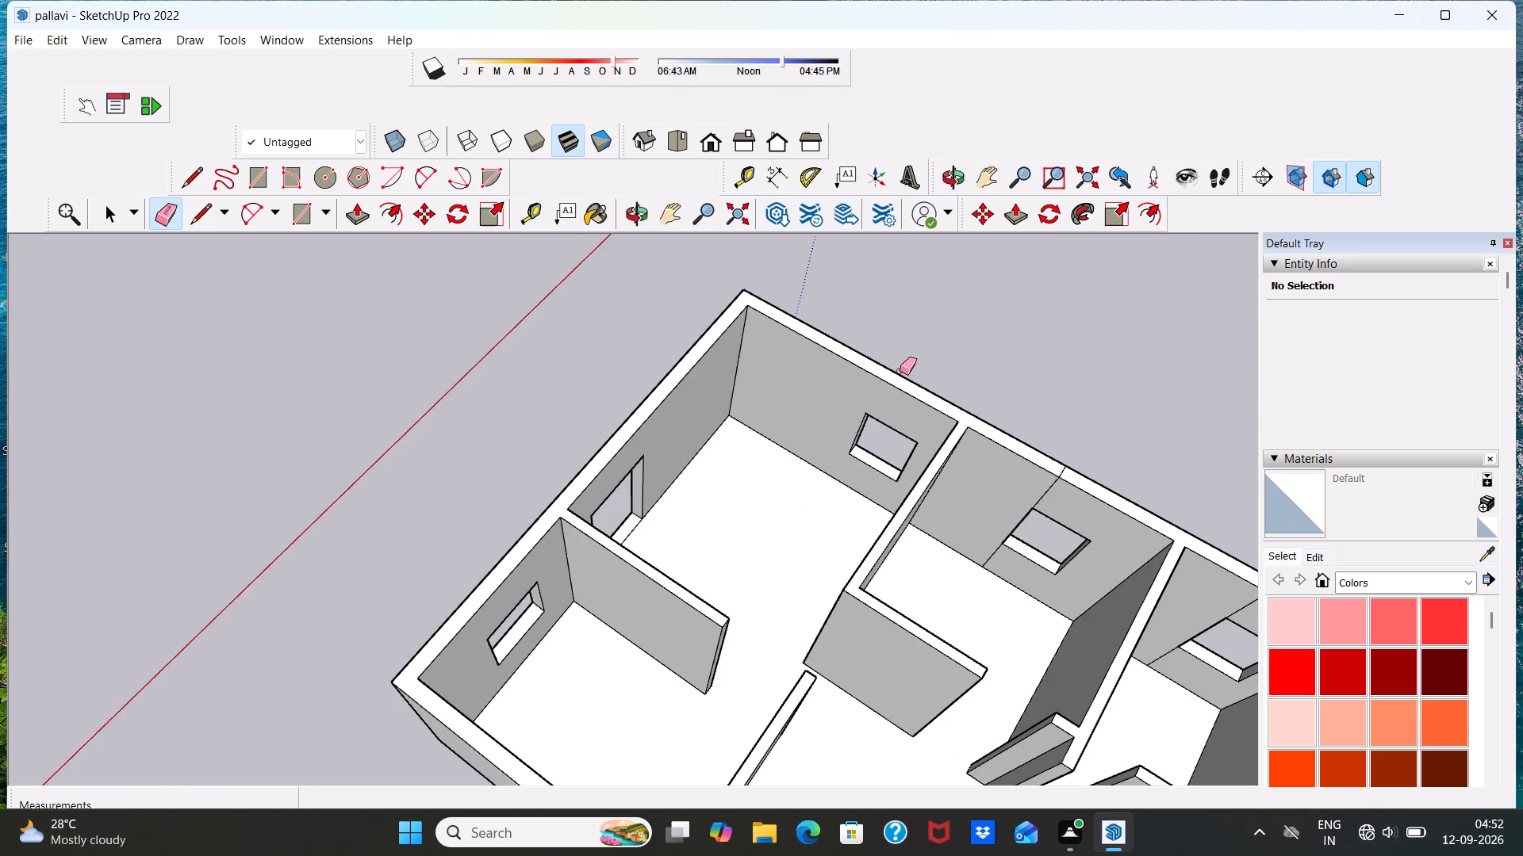
scroll(900, 371, down, 6)
scroll(1028, 464, up, 12)
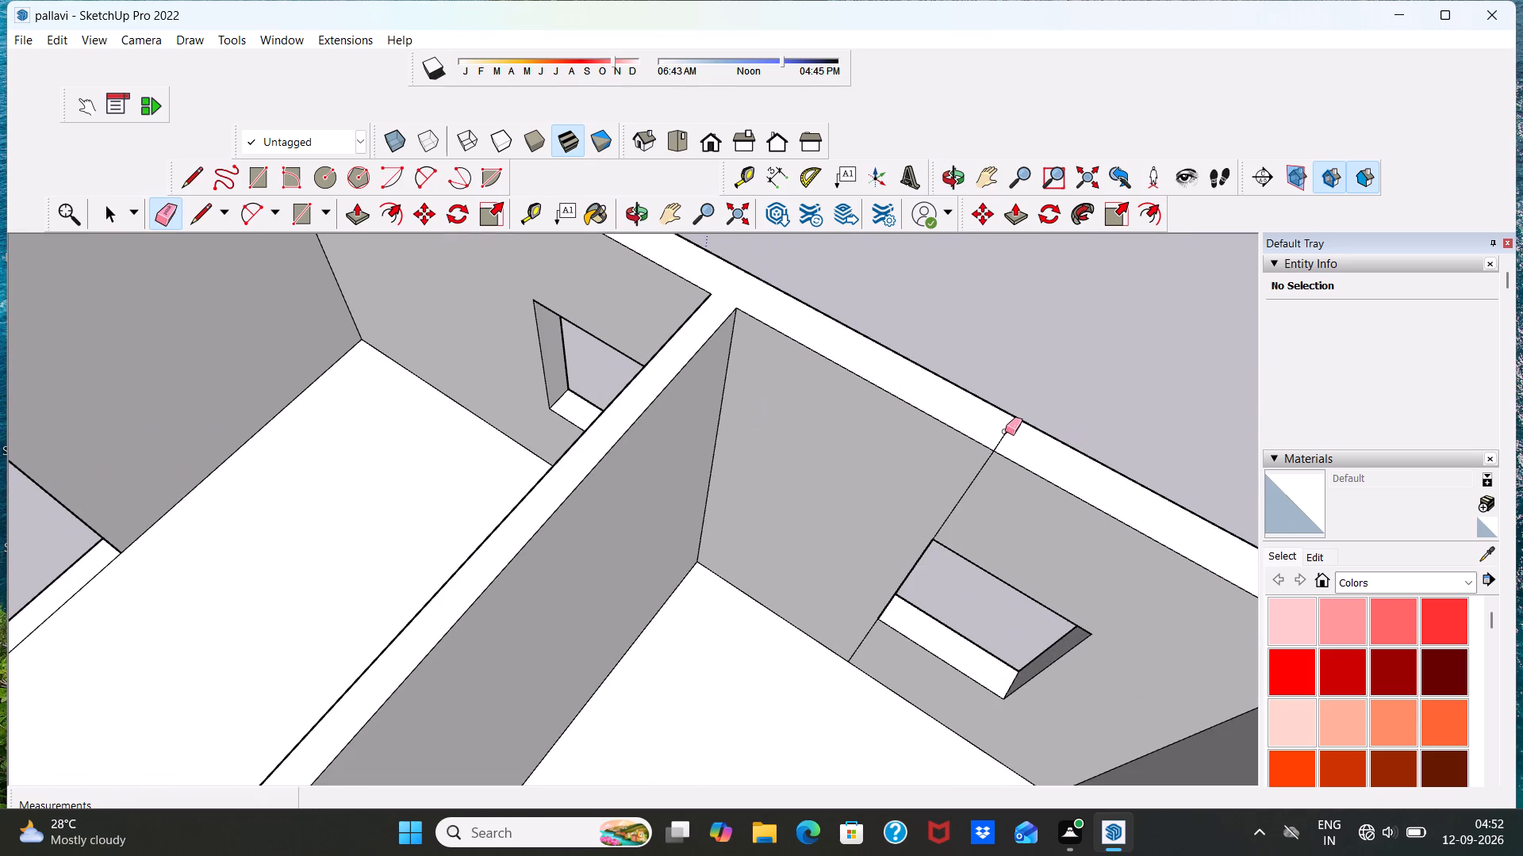
click(1005, 431)
click(960, 495)
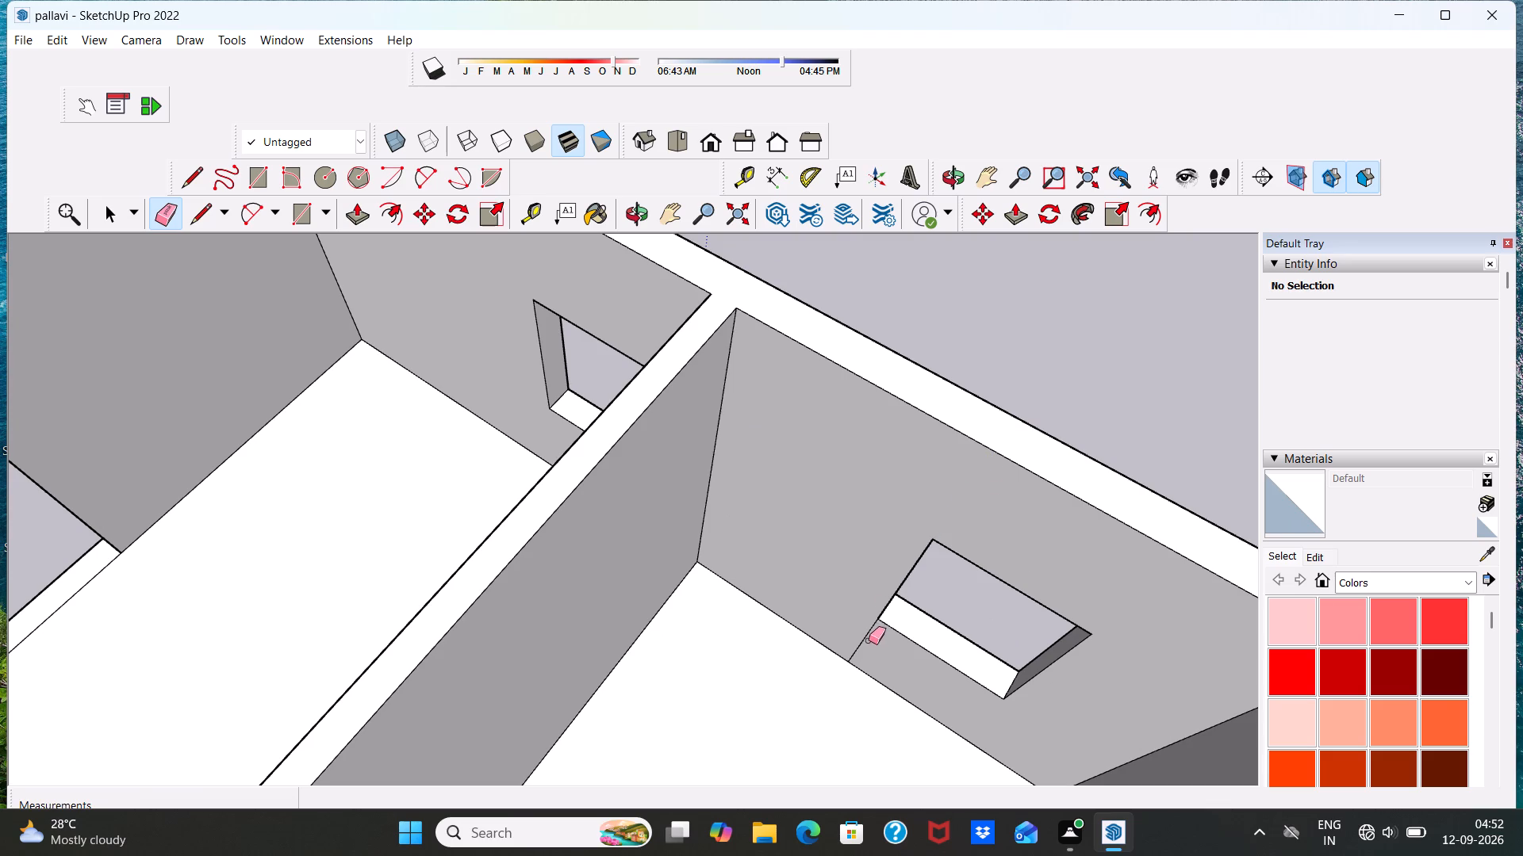
click(865, 638)
In the far corner room along this wall, erase the seam lines across the wall top and above and below the window.
scroll(863, 525, down, 16)
scroll(1029, 676, up, 7)
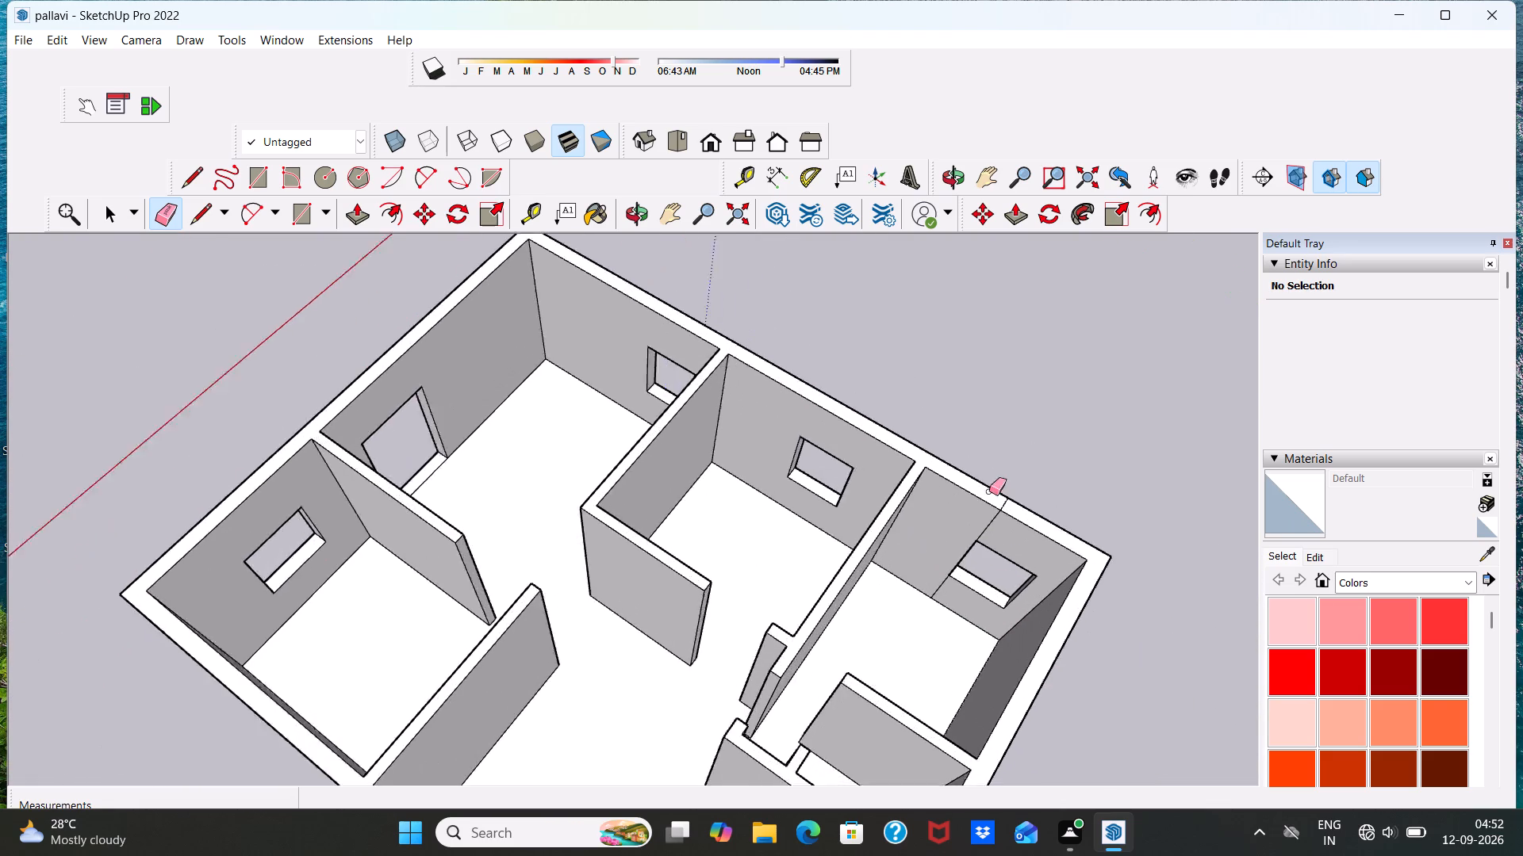
scroll(989, 491, up, 7)
click(1012, 525)
scroll(1012, 530, down, 7)
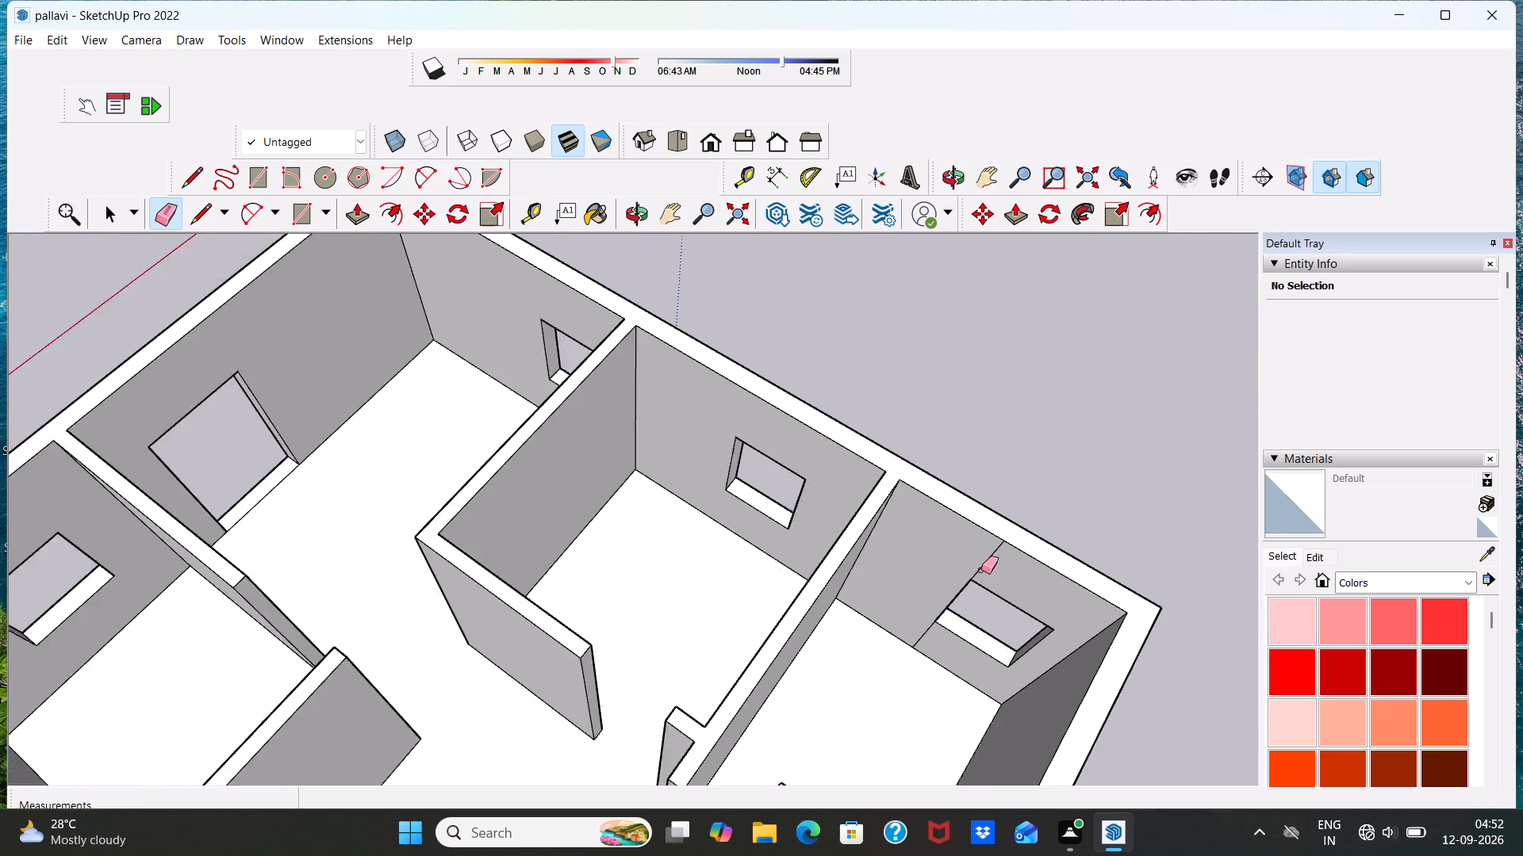
scroll(981, 570, up, 7)
click(984, 560)
scroll(992, 552, down, 8)
scroll(916, 668, up, 8)
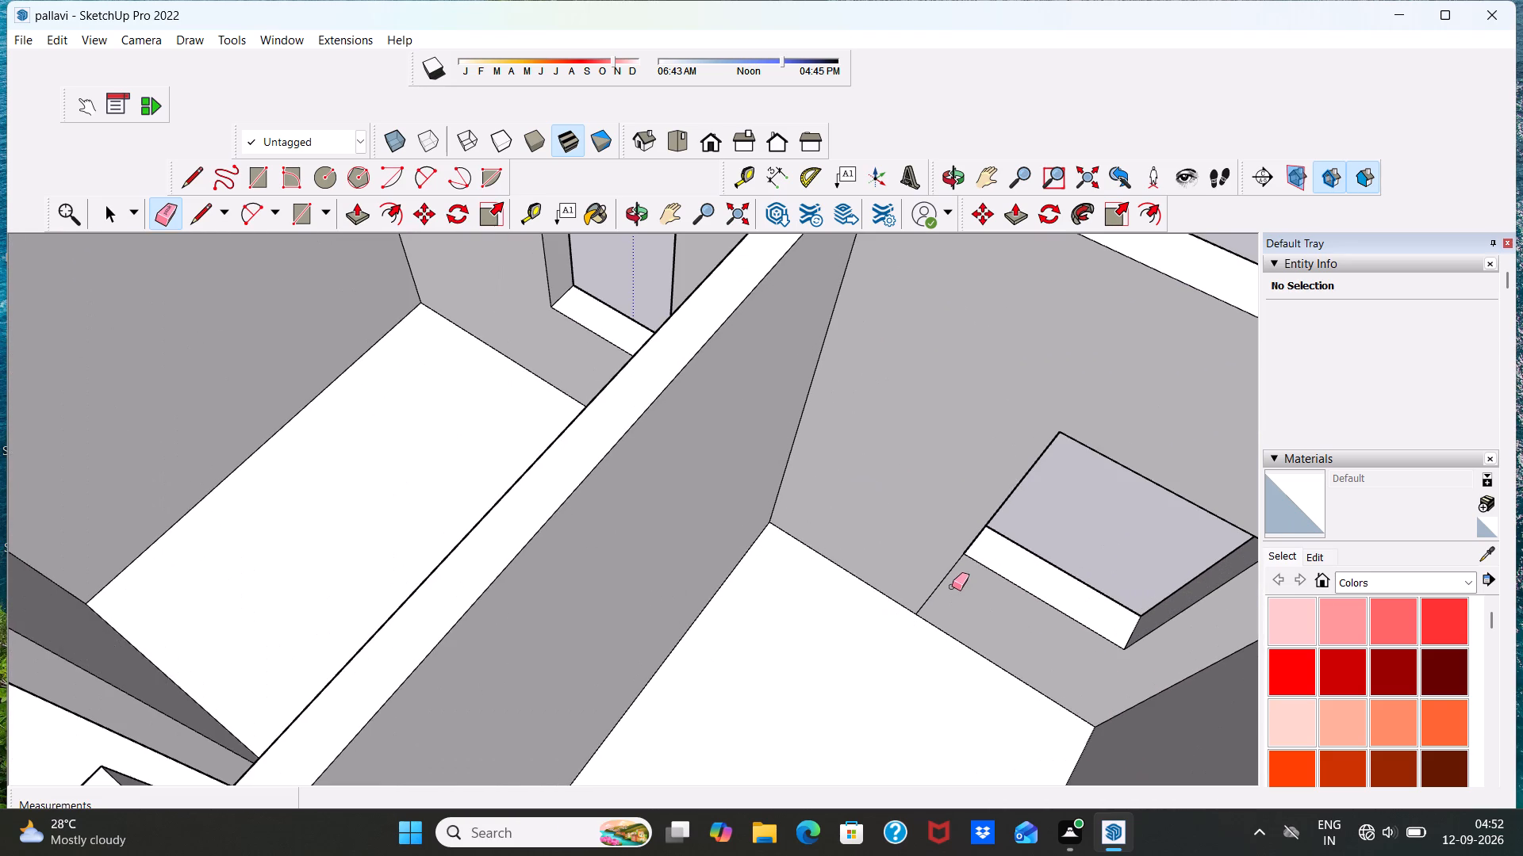
click(941, 577)
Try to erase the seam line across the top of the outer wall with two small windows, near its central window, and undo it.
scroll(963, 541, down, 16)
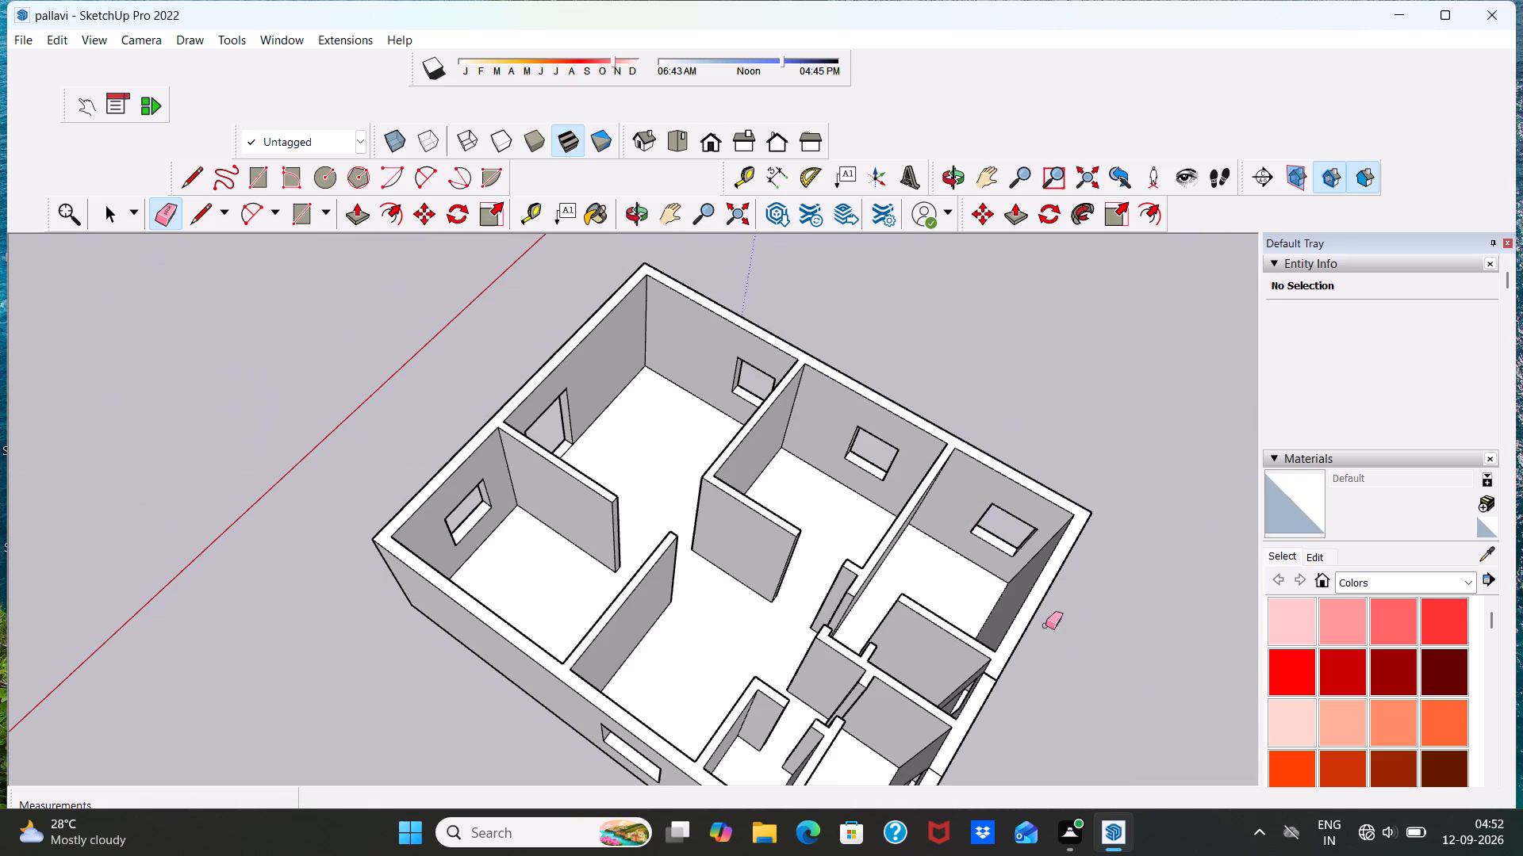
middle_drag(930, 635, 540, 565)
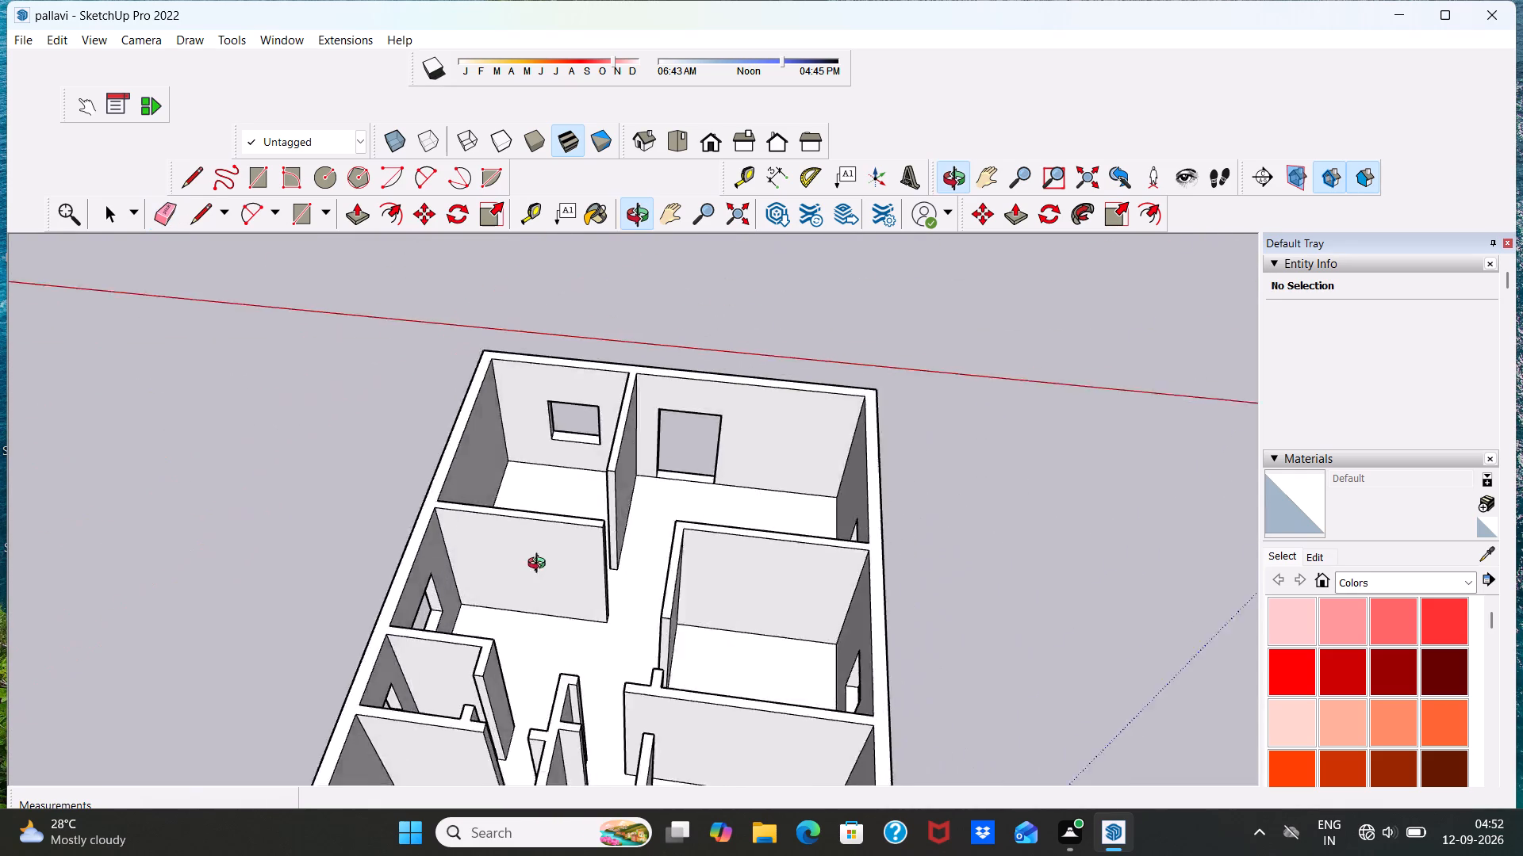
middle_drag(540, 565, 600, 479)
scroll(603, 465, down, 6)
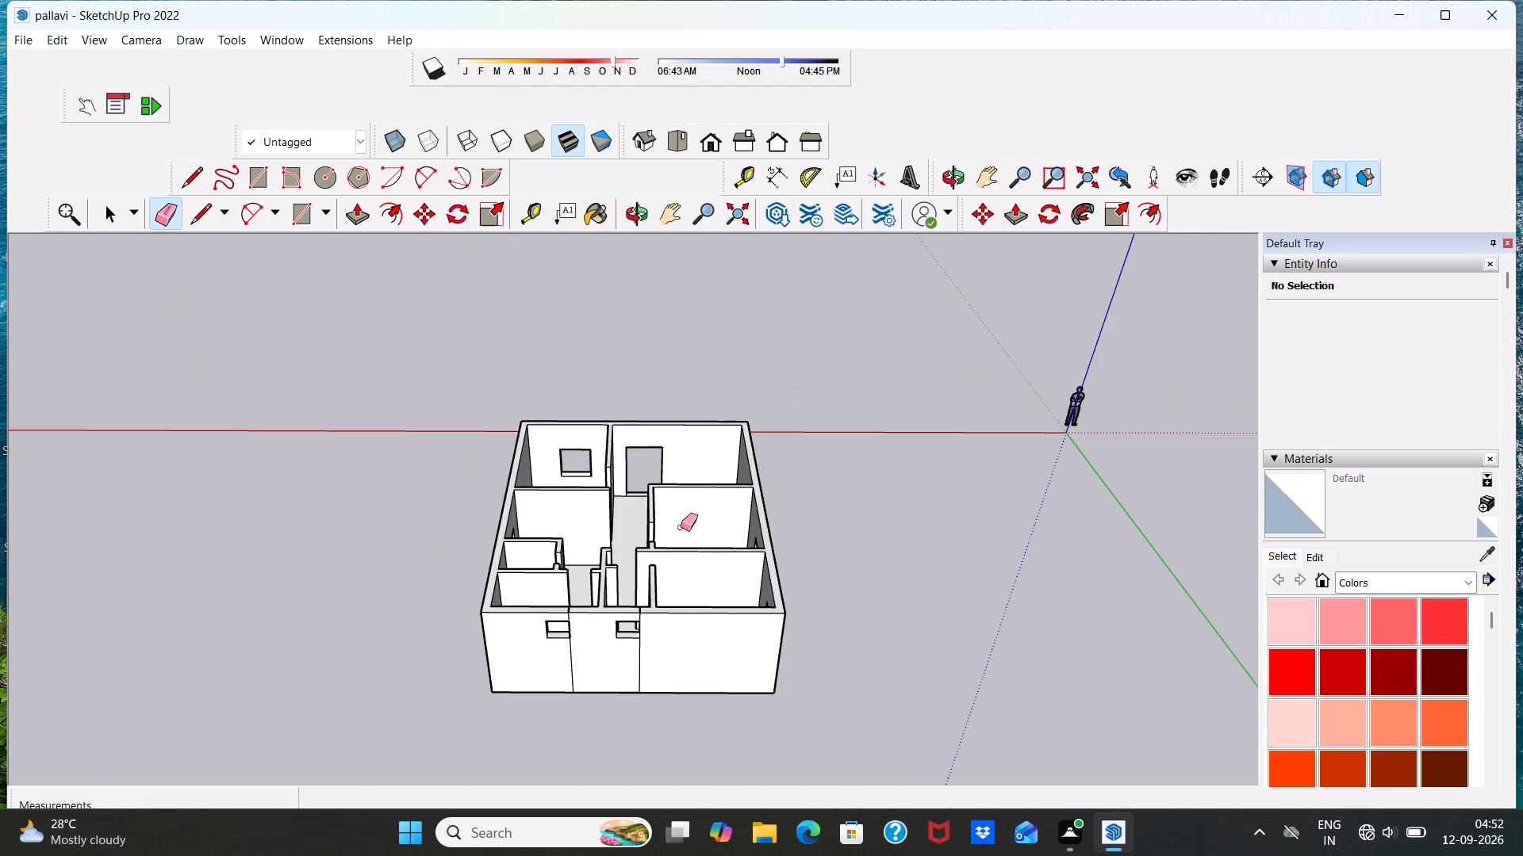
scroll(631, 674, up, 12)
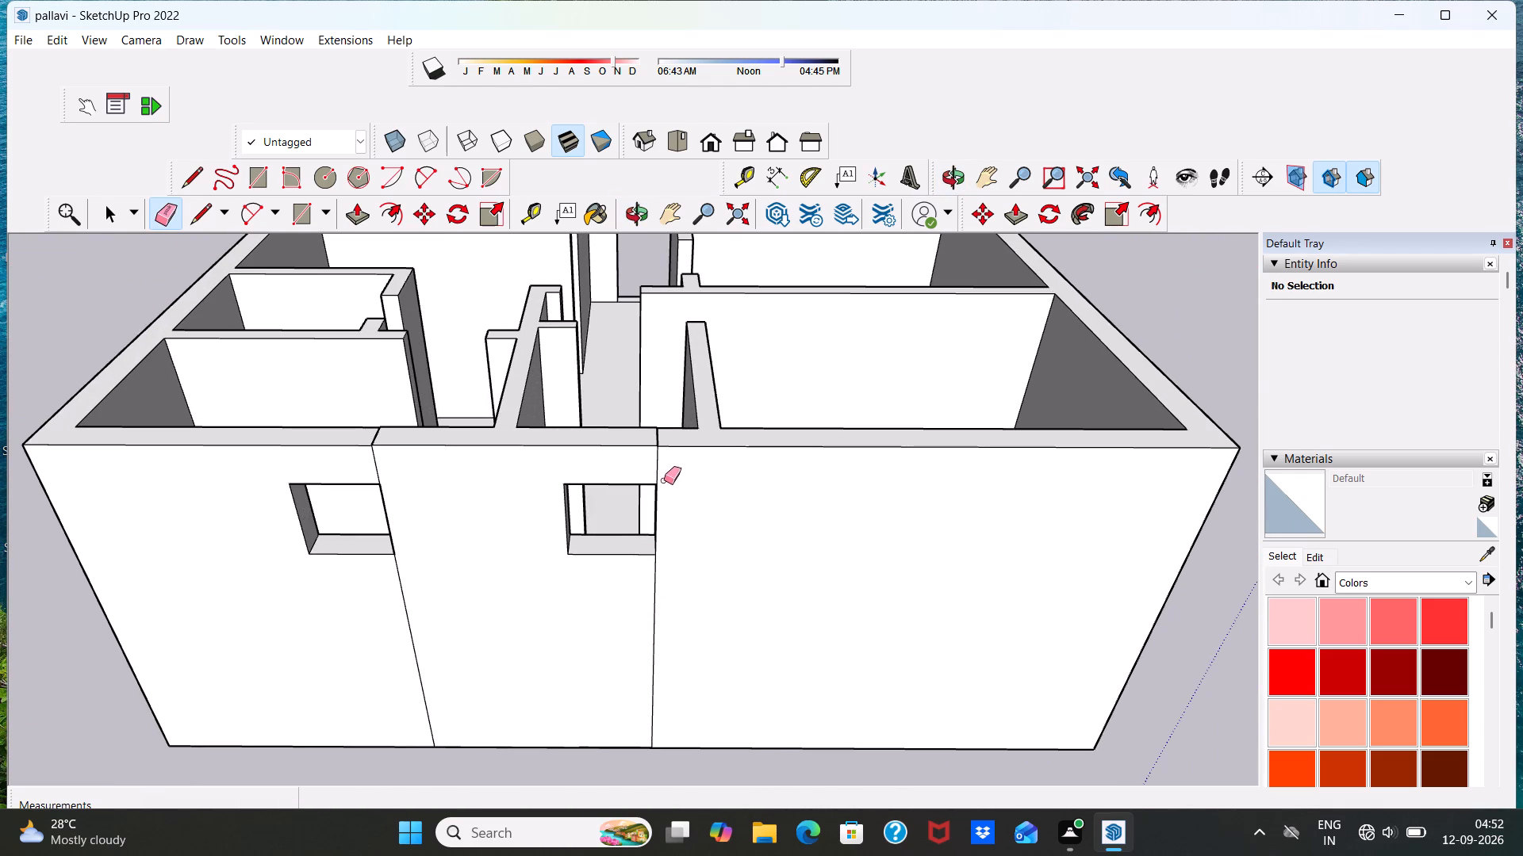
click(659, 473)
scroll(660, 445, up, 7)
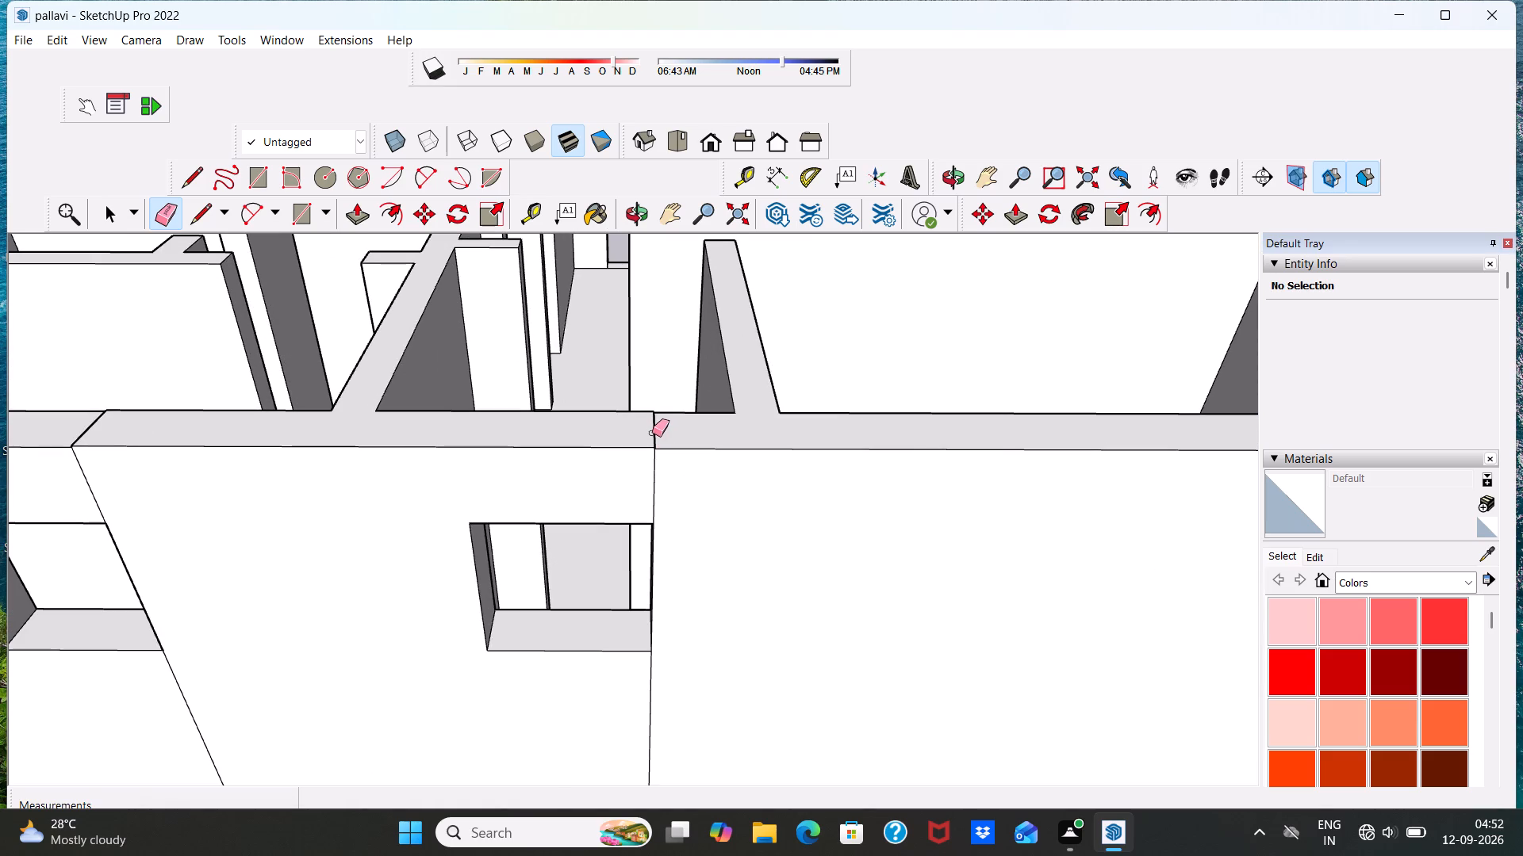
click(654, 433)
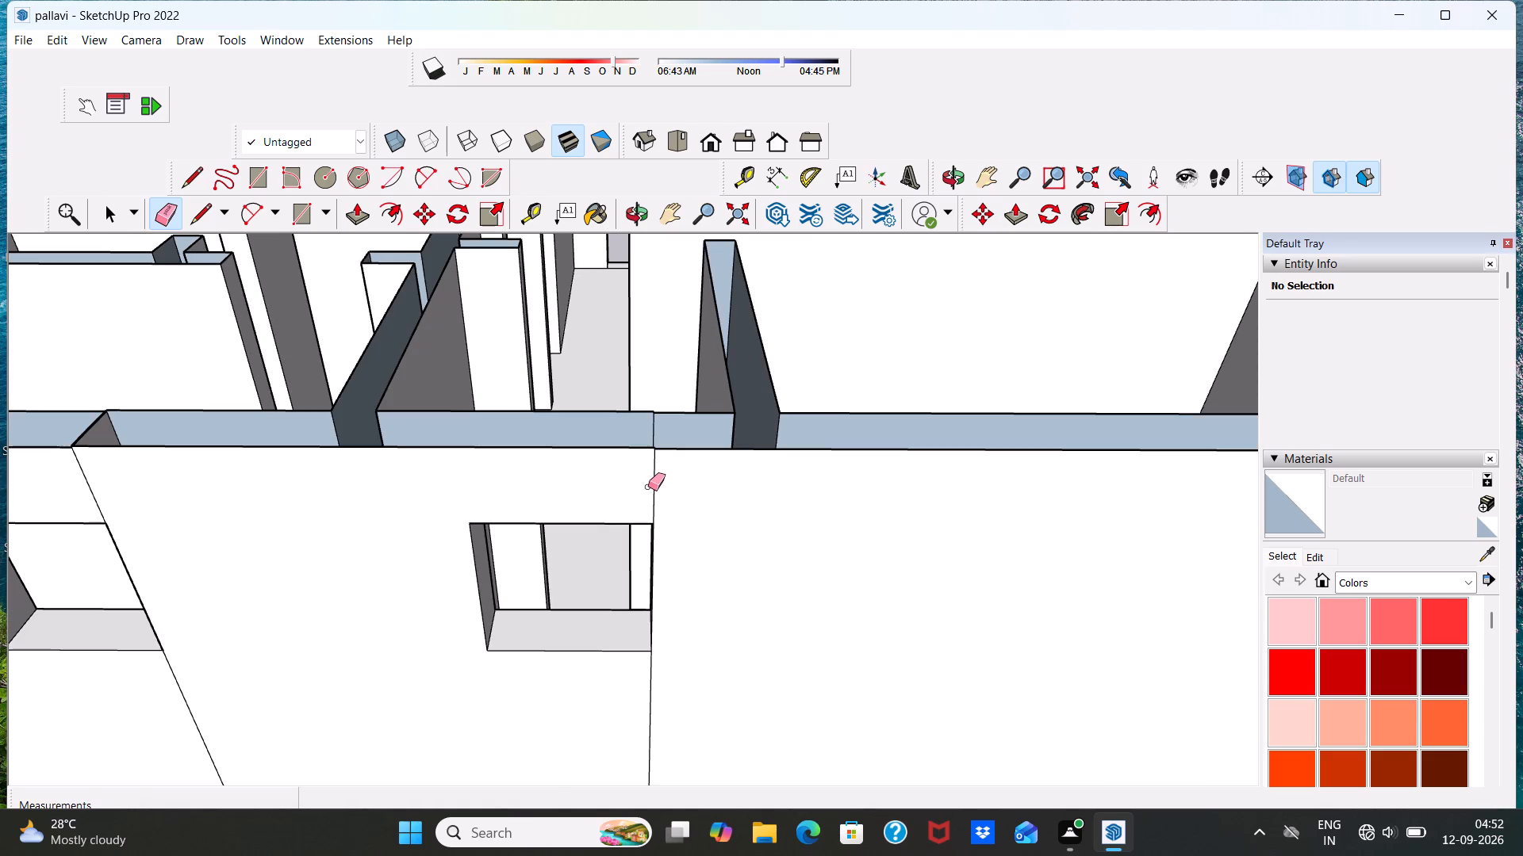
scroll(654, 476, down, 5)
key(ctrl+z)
Erase the vertical seam lines above and below the central window on the outer face of the two-window wall.
scroll(667, 436, up, 6)
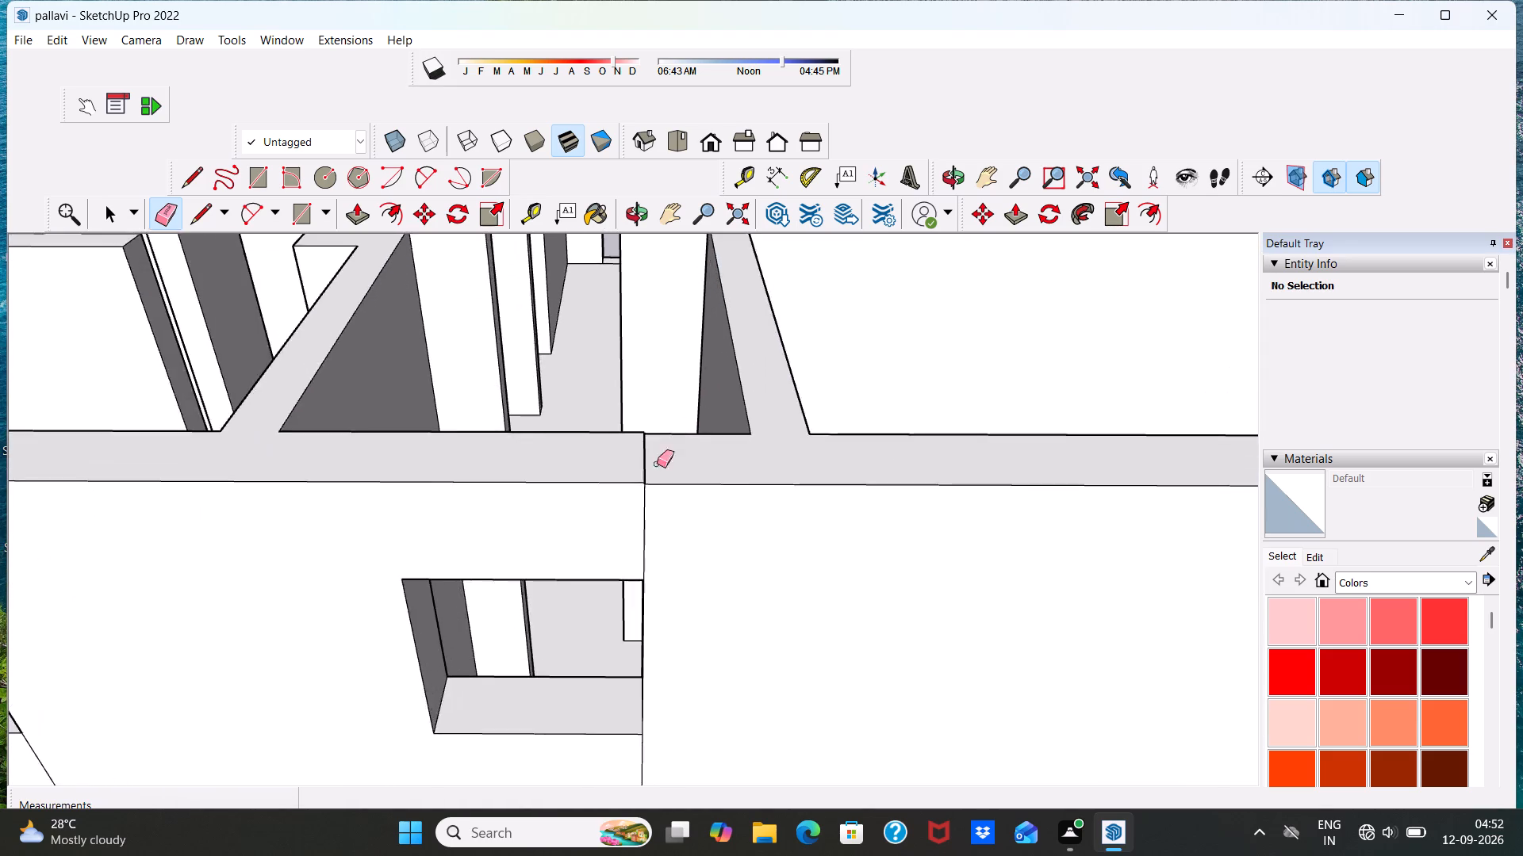
scroll(657, 464, up, 19)
scroll(649, 480, down, 20)
scroll(649, 480, down, 2)
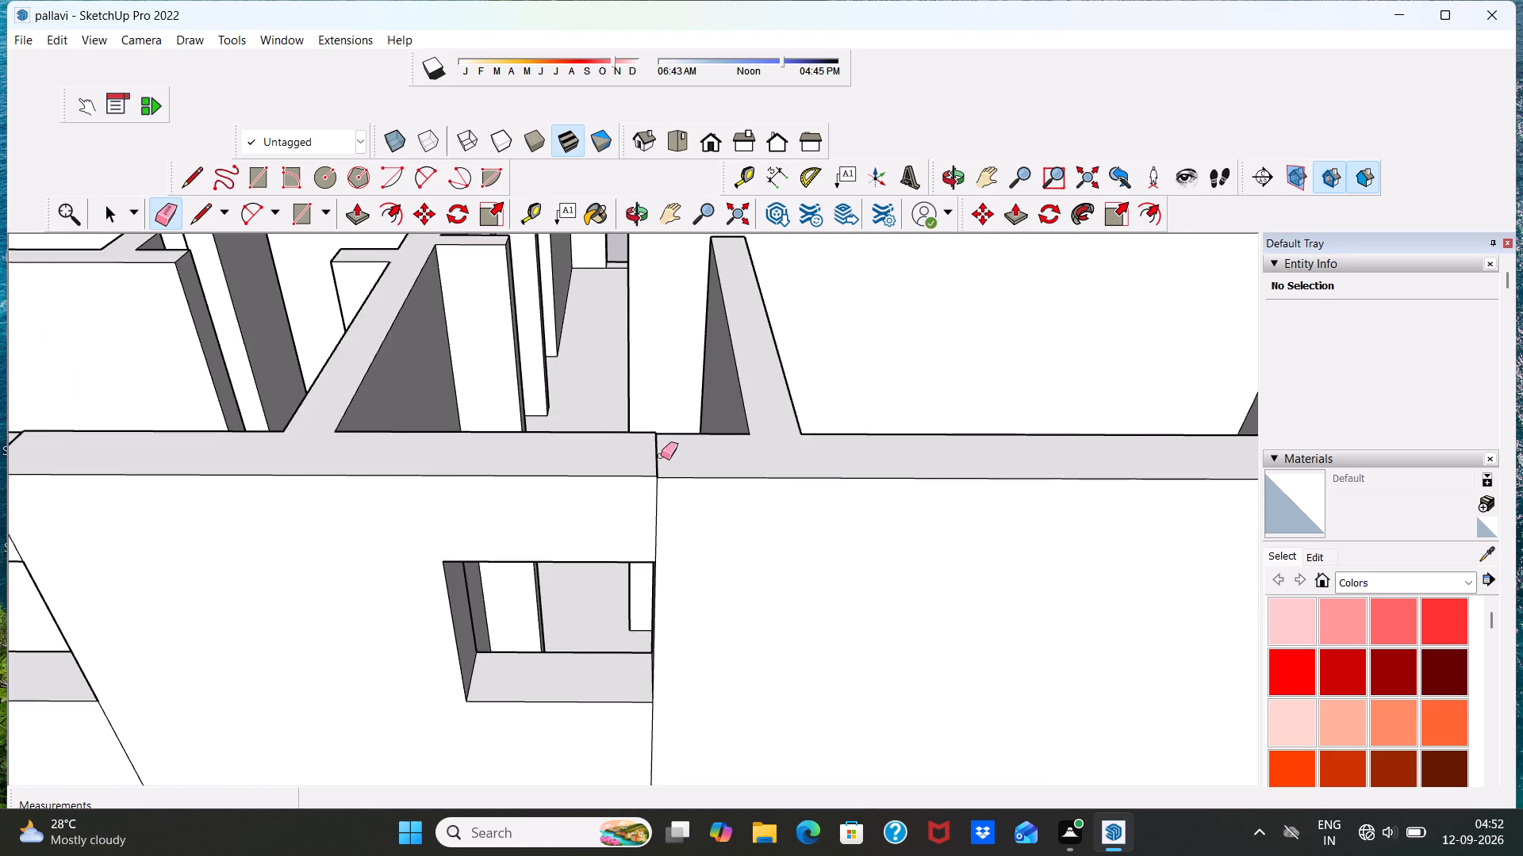
scroll(661, 456, down, 4)
middle_drag(675, 598, 654, 461)
scroll(690, 212, down, 1)
scroll(679, 285, up, 2)
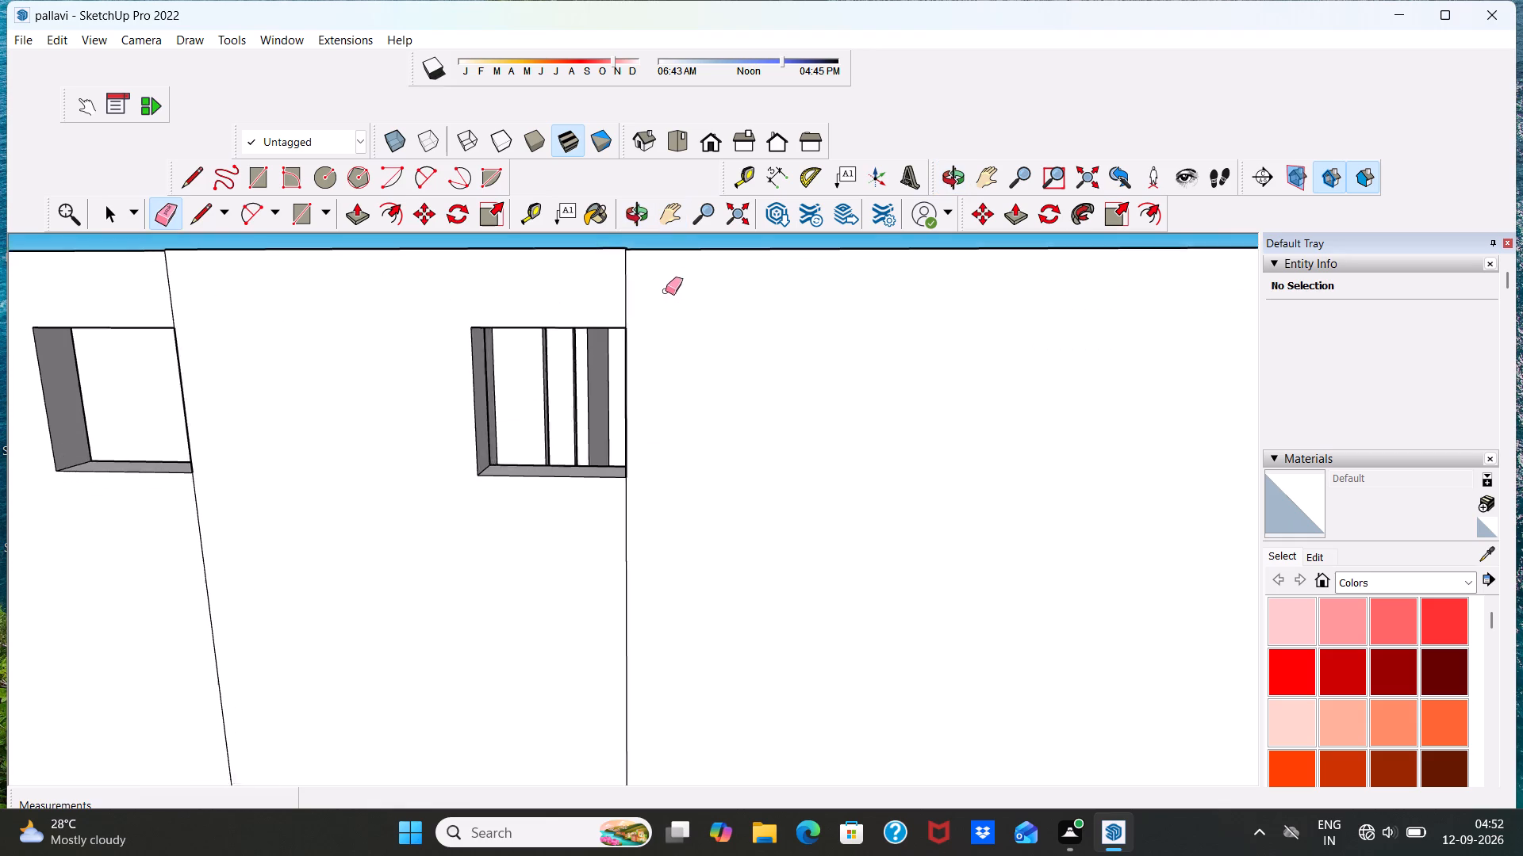
scroll(666, 291, up, 16)
scroll(582, 340, up, 11)
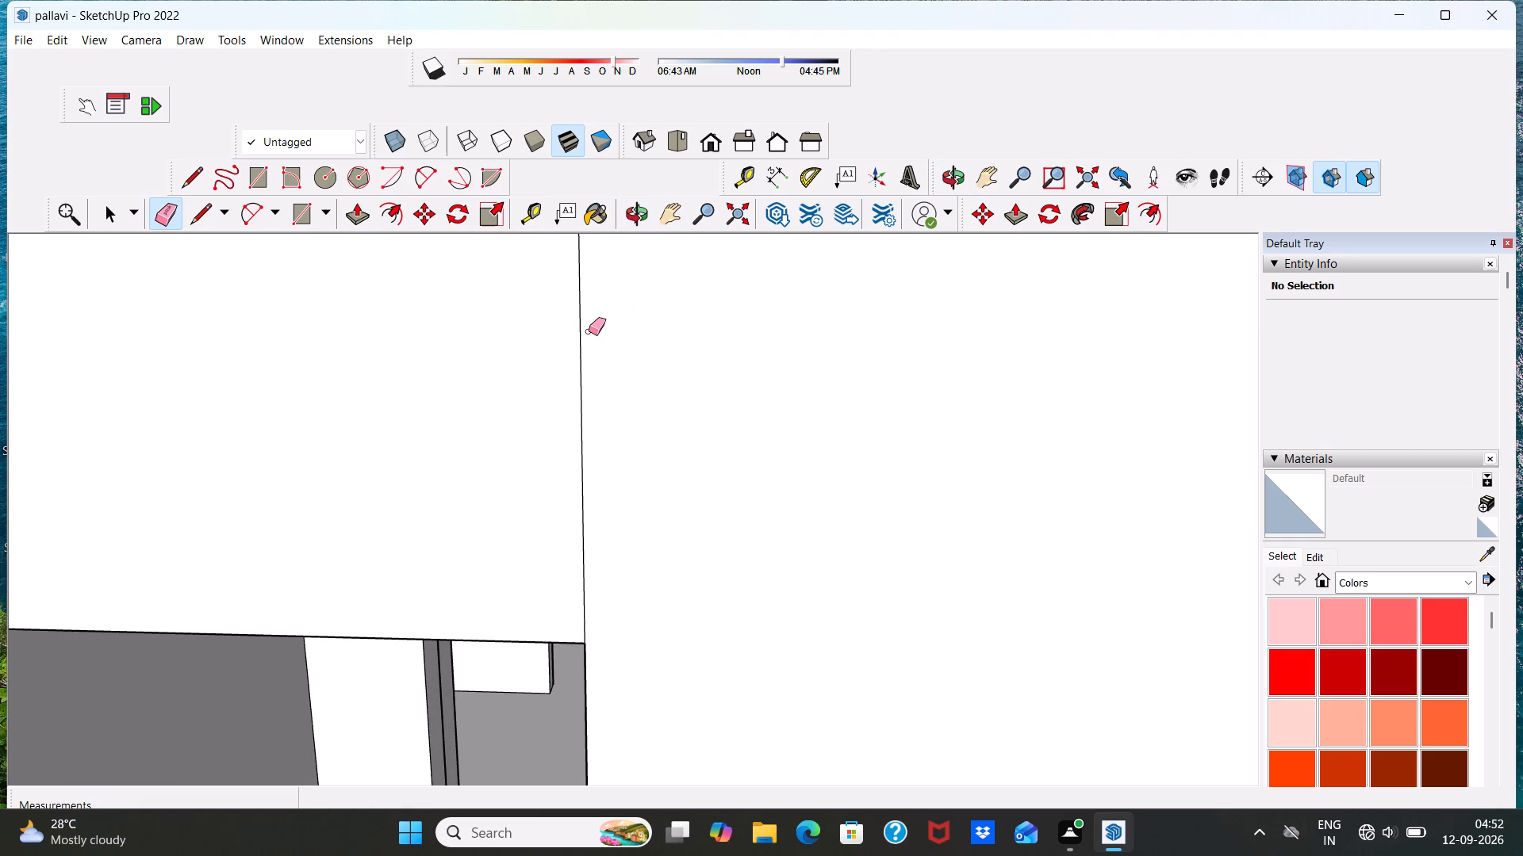
scroll(592, 331, down, 12)
middle_drag(613, 338, 663, 409)
scroll(647, 388, up, 3)
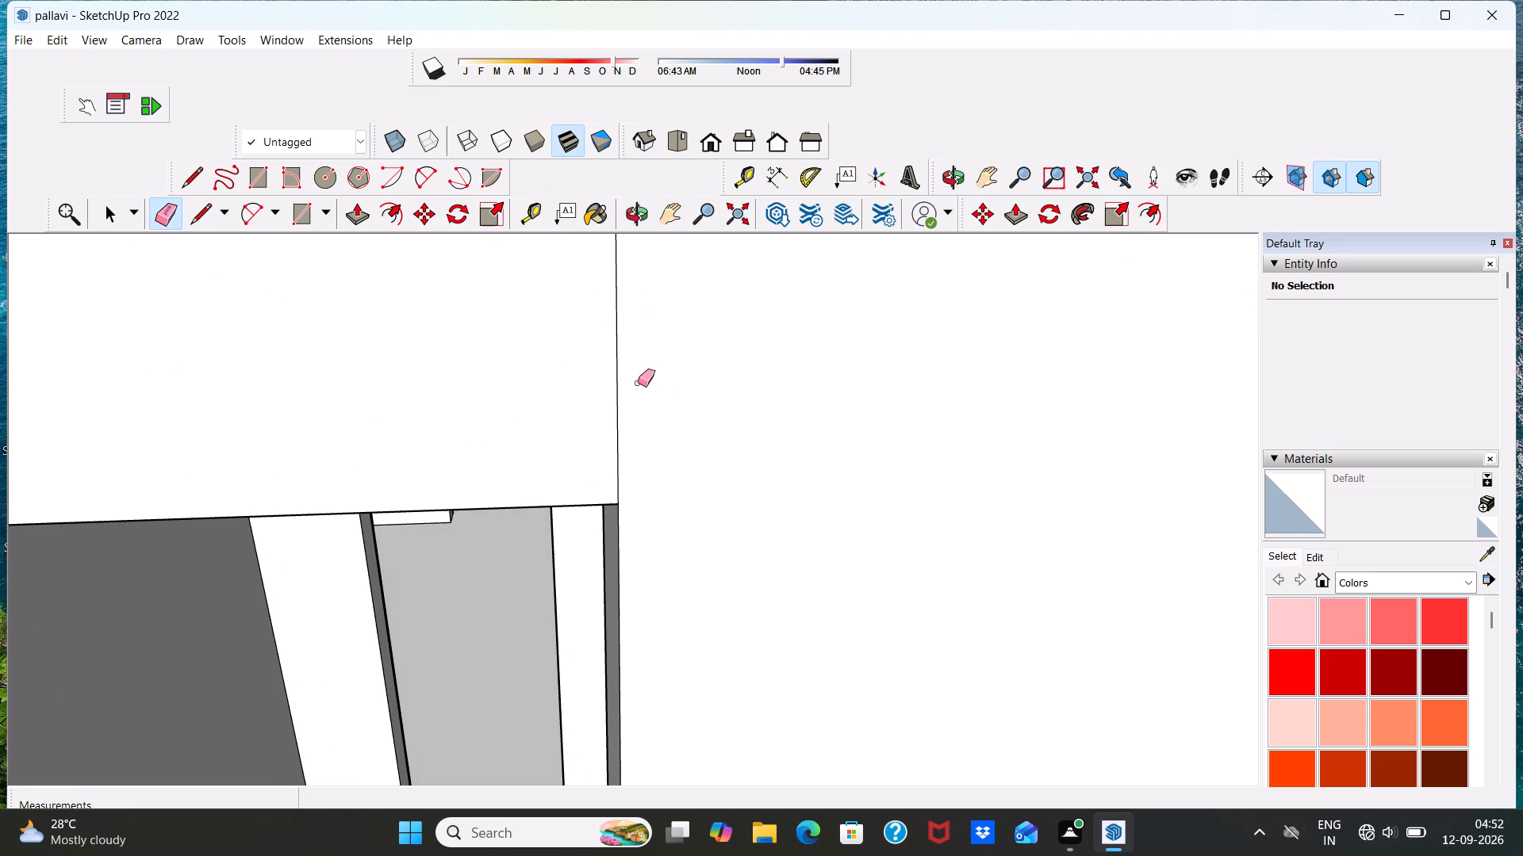
click(615, 393)
scroll(623, 381, down, 20)
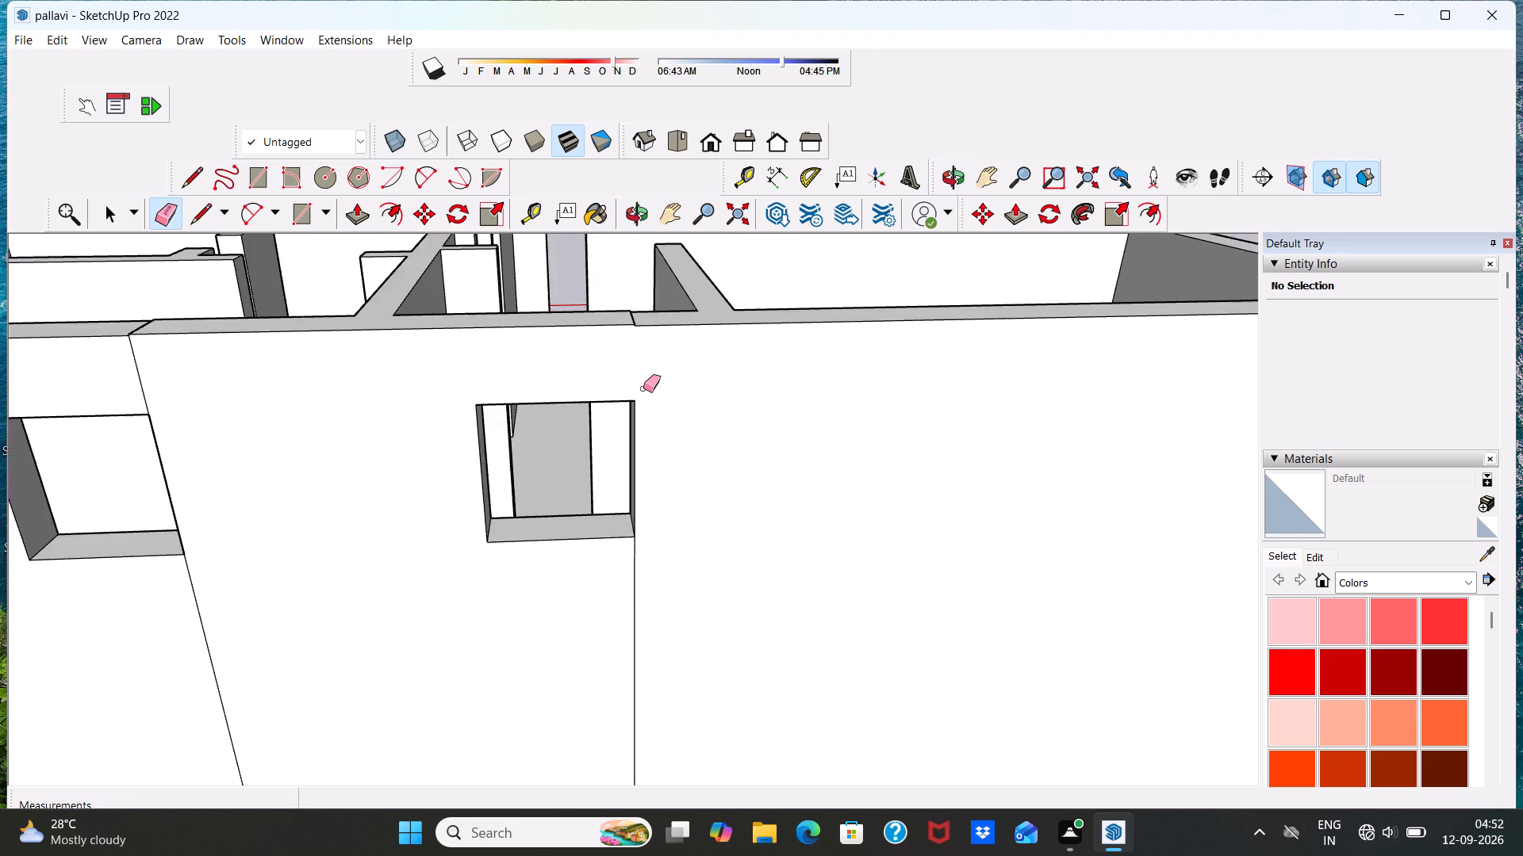
scroll(643, 388, down, 7)
scroll(641, 627, up, 7)
click(639, 622)
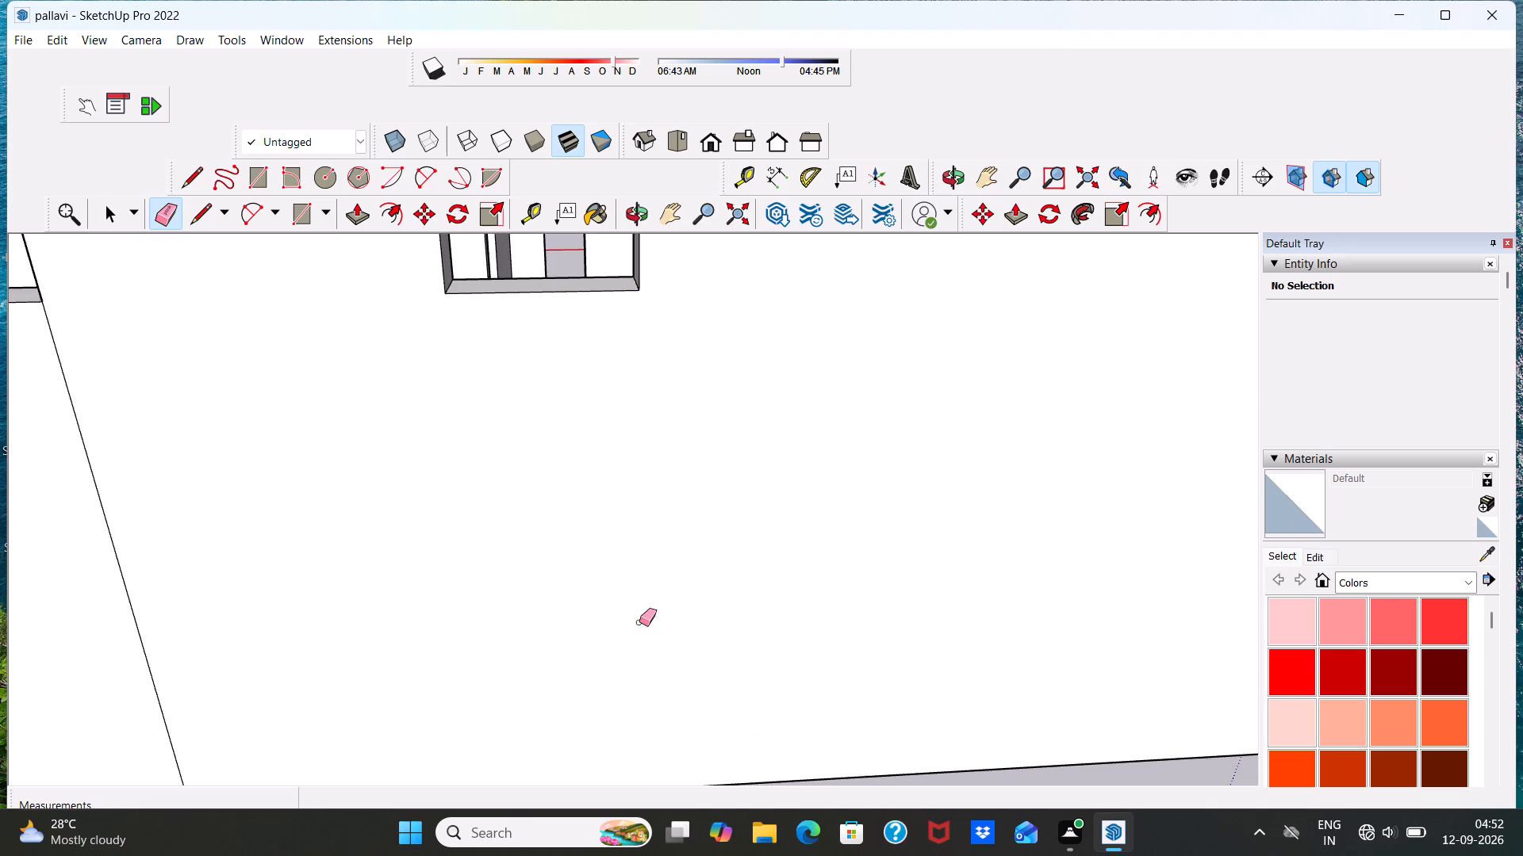
scroll(644, 618, down, 11)
scroll(673, 455, up, 7)
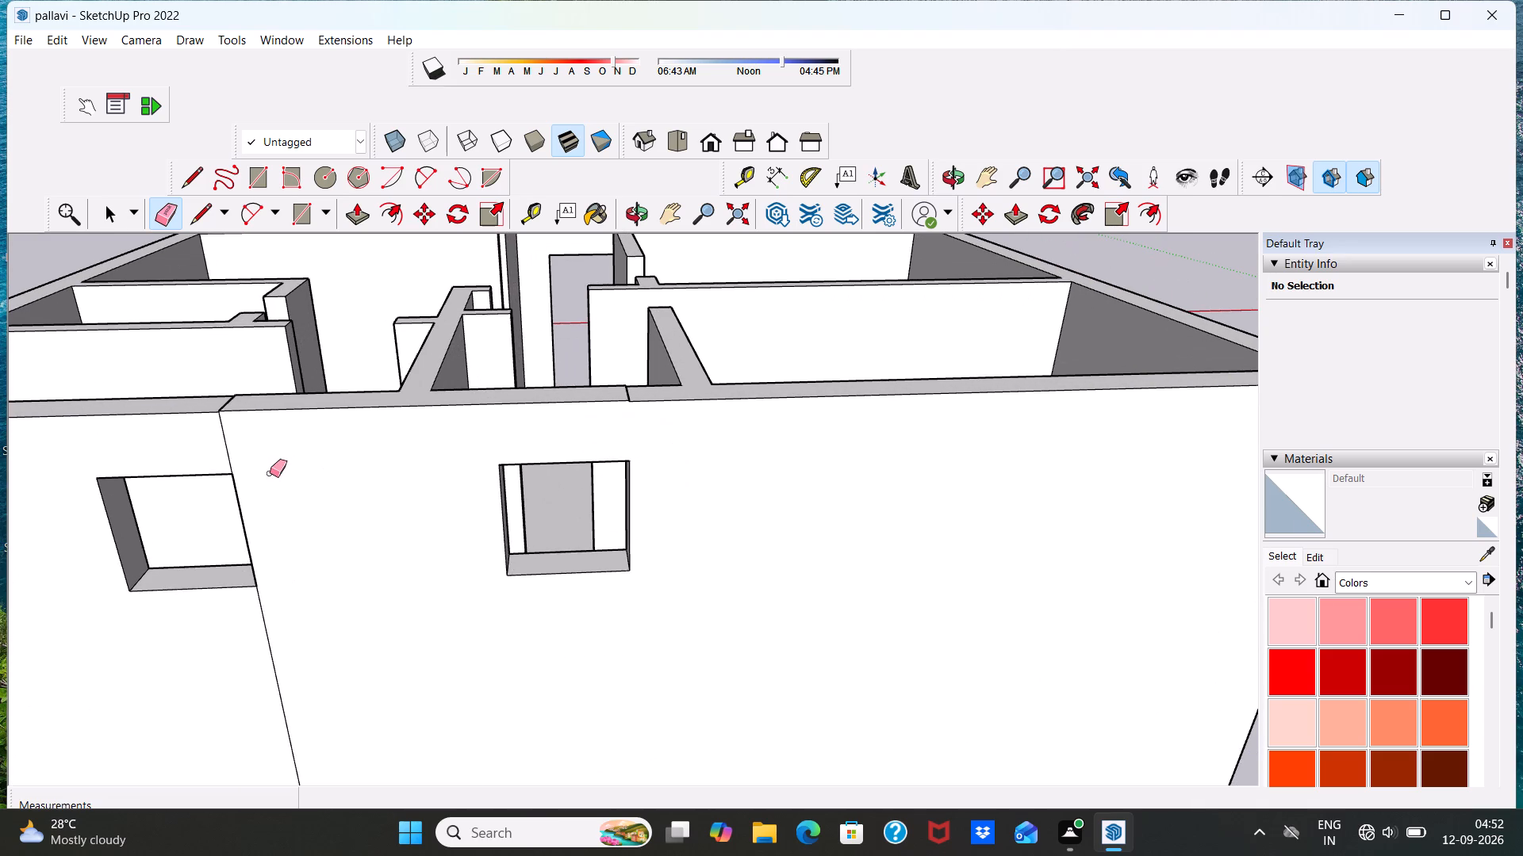
Push/Pull the lower section of the two-window wall's top up 3/16", flush with the adjoining middle section.
middle_drag(251, 466, 385, 509)
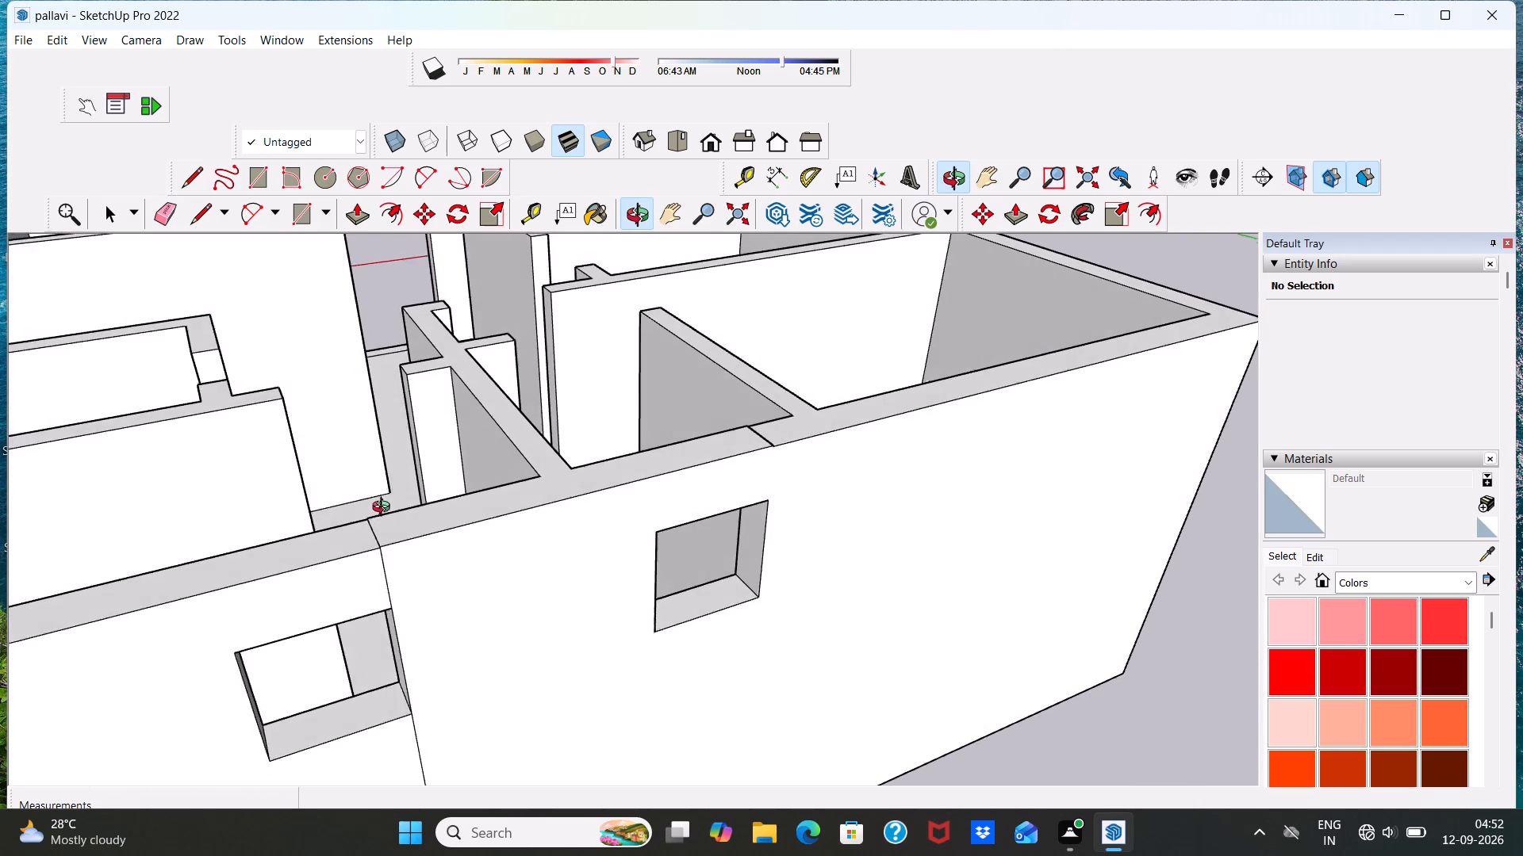
middle_drag(385, 509, 382, 509)
scroll(364, 513, up, 17)
scroll(378, 572, down, 8)
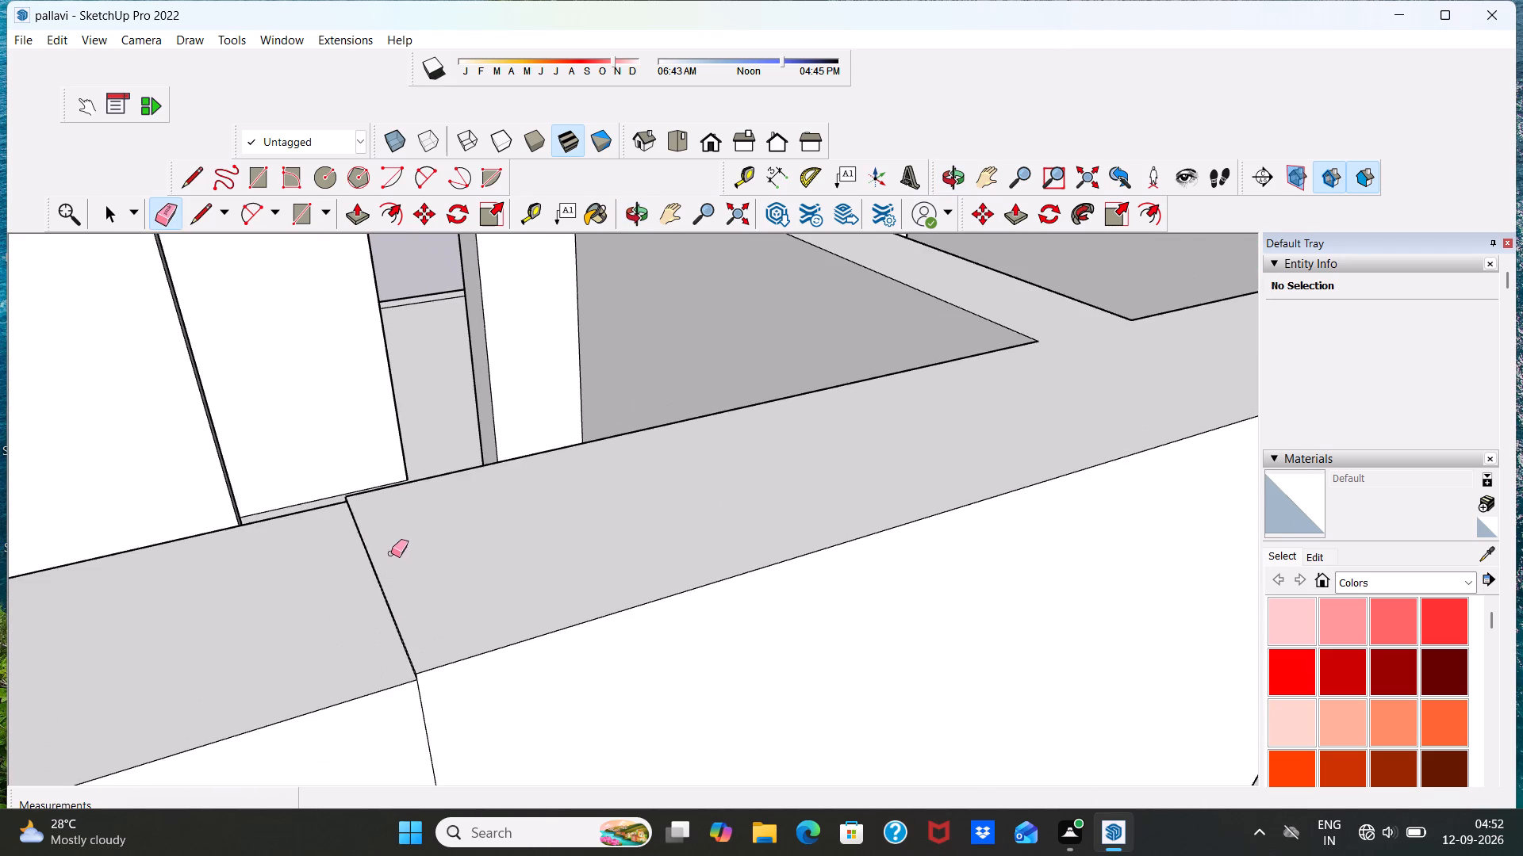
scroll(391, 553, down, 18)
scroll(493, 766, down, 1)
middle_drag(493, 765, 463, 622)
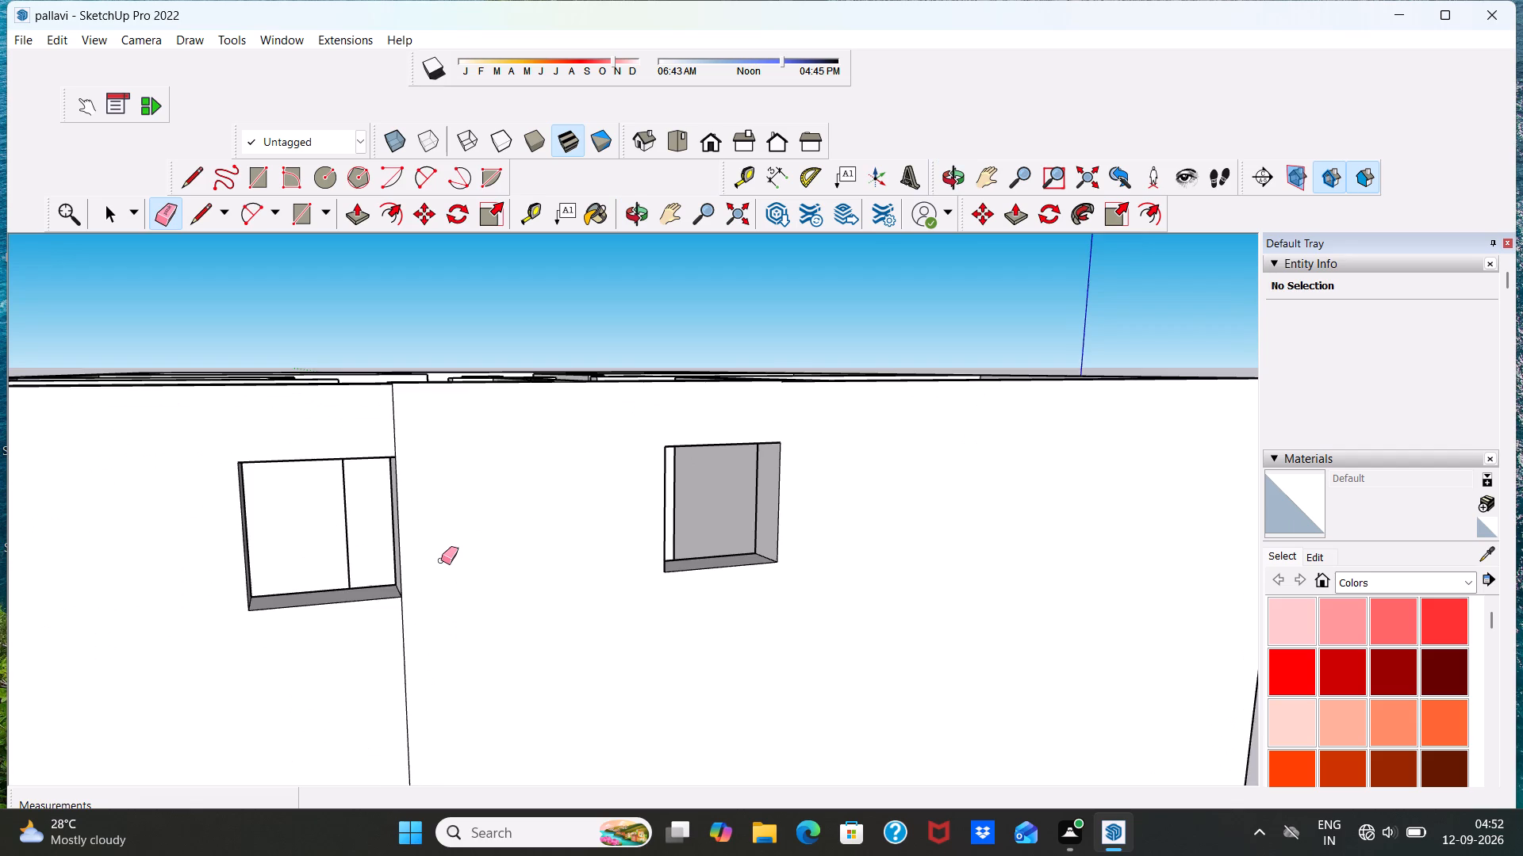
scroll(441, 517, up, 4)
scroll(435, 500, down, 6)
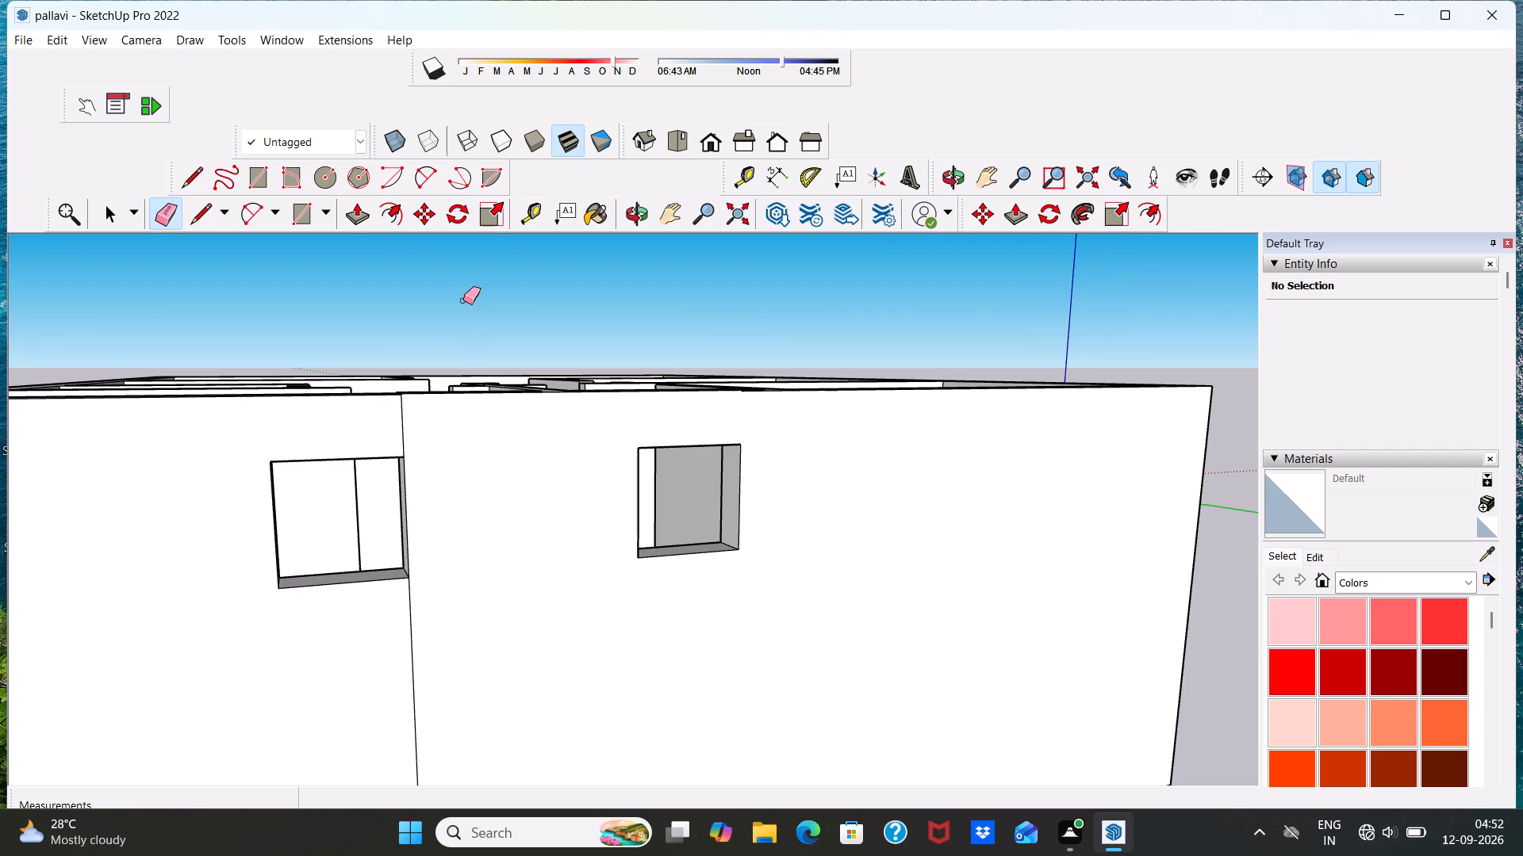
click(358, 220)
scroll(409, 417, up, 10)
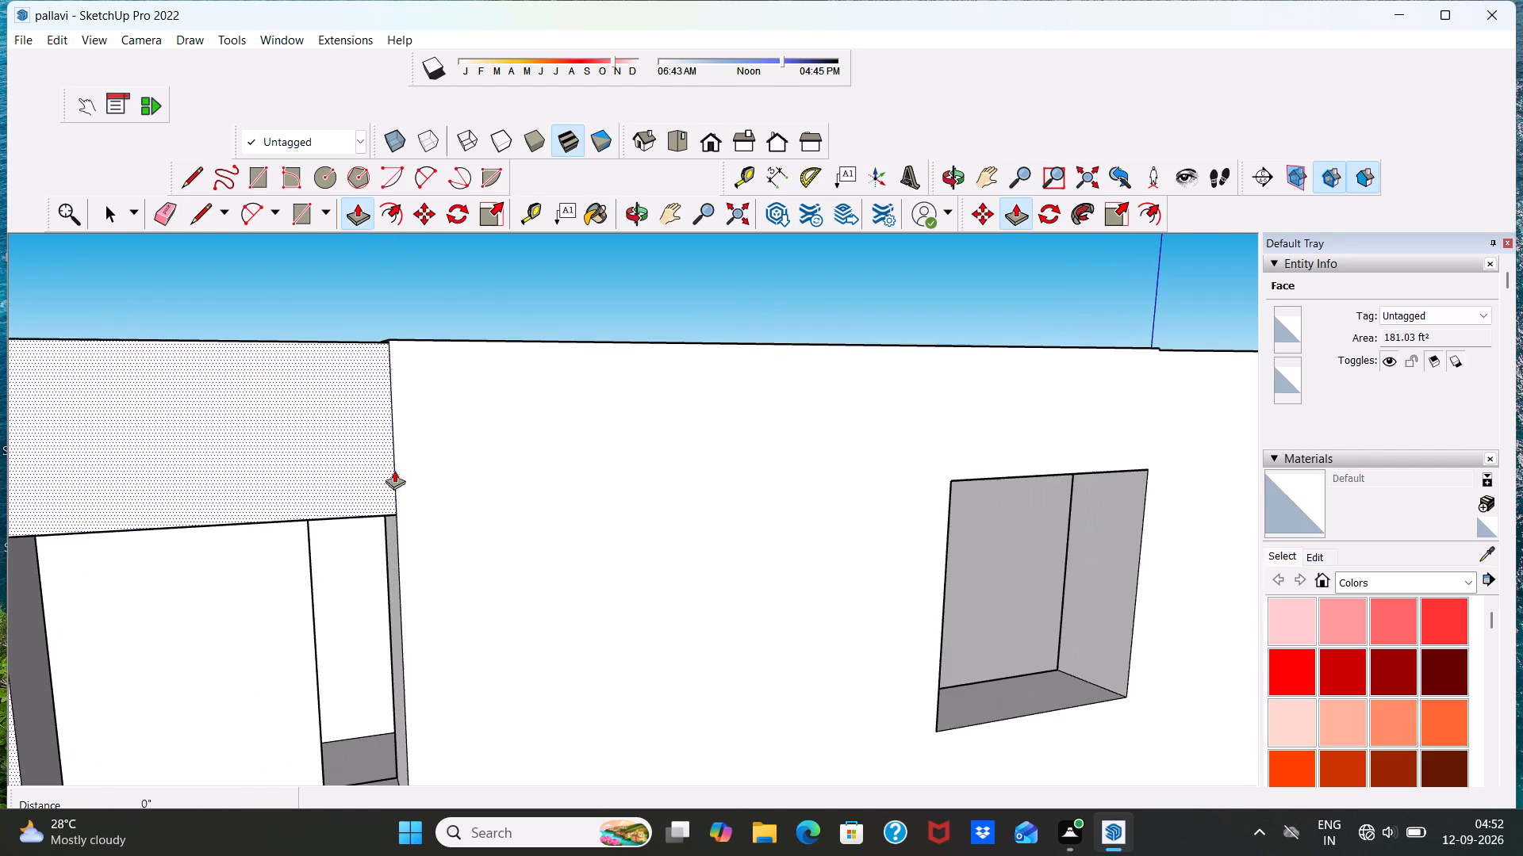
scroll(399, 467, up, 8)
scroll(374, 464, down, 2)
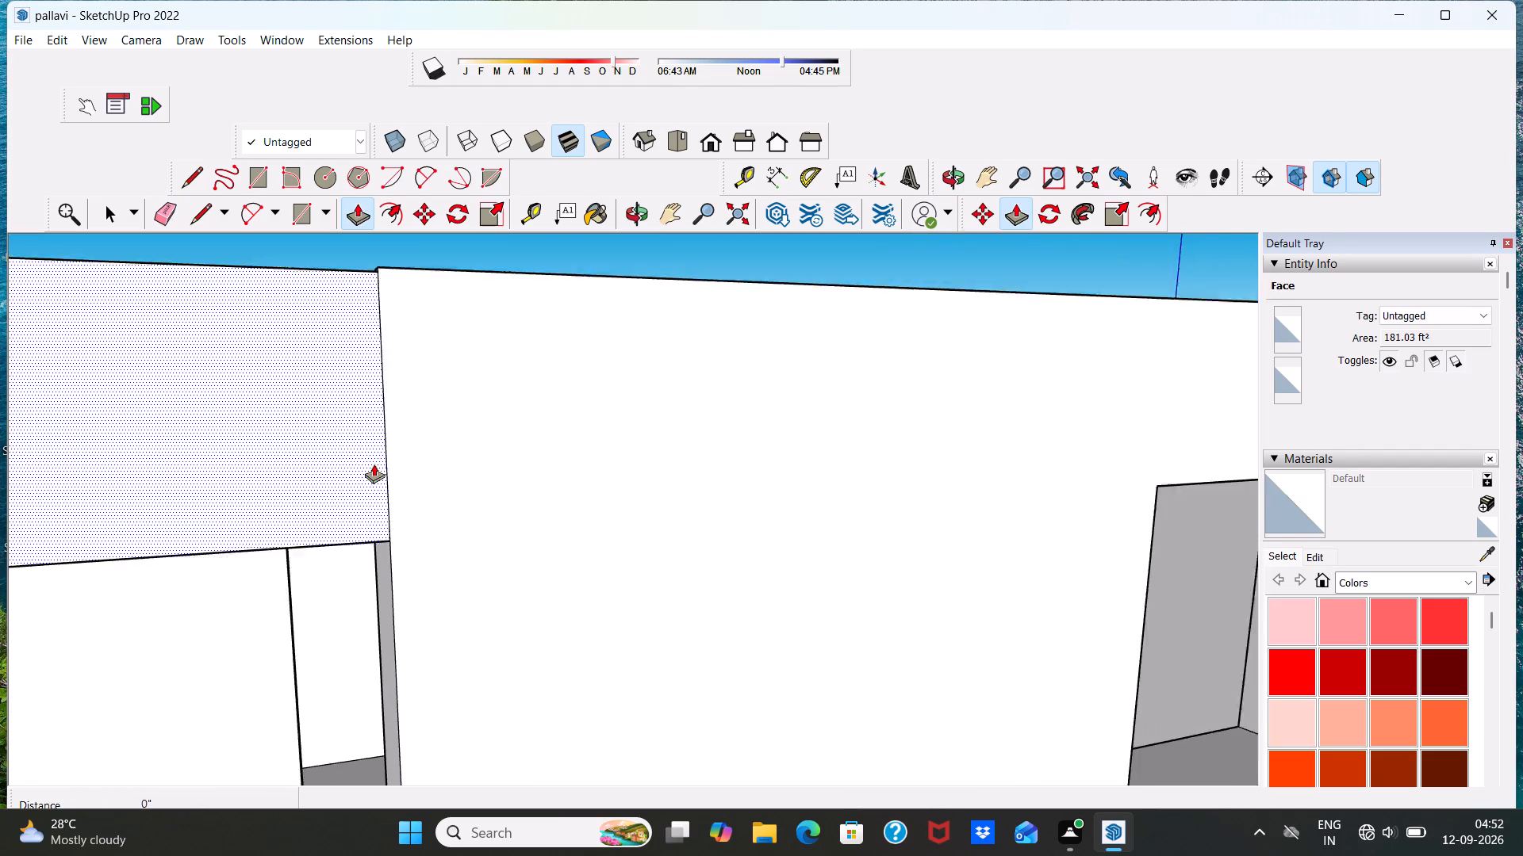
scroll(374, 464, down, 18)
scroll(367, 410, up, 7)
scroll(388, 444, down, 5)
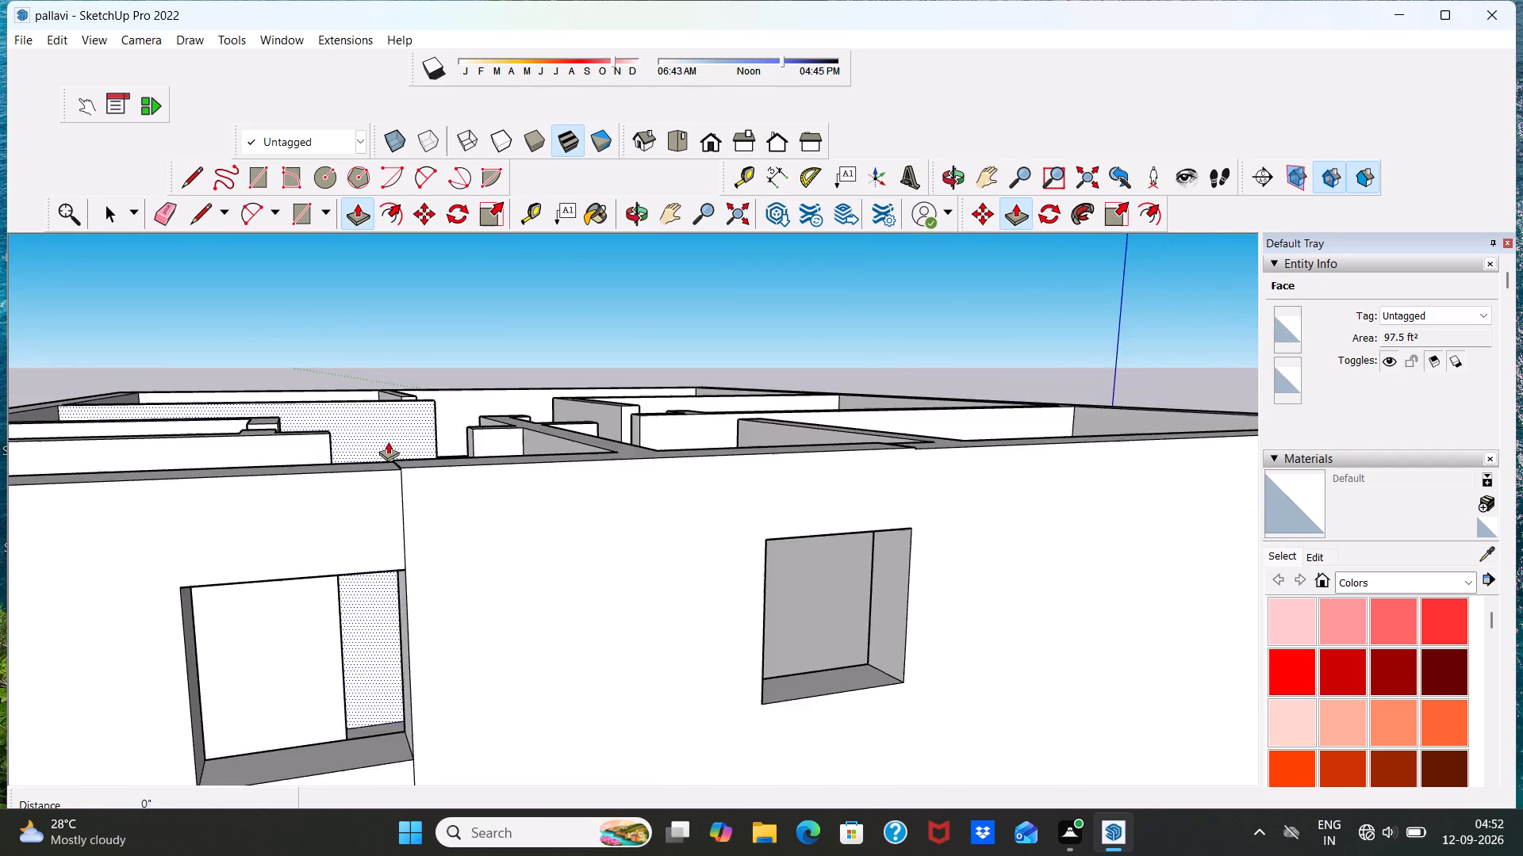
scroll(388, 441, down, 7)
middle_drag(394, 447, 390, 555)
scroll(394, 458, down, 1)
scroll(391, 531, up, 11)
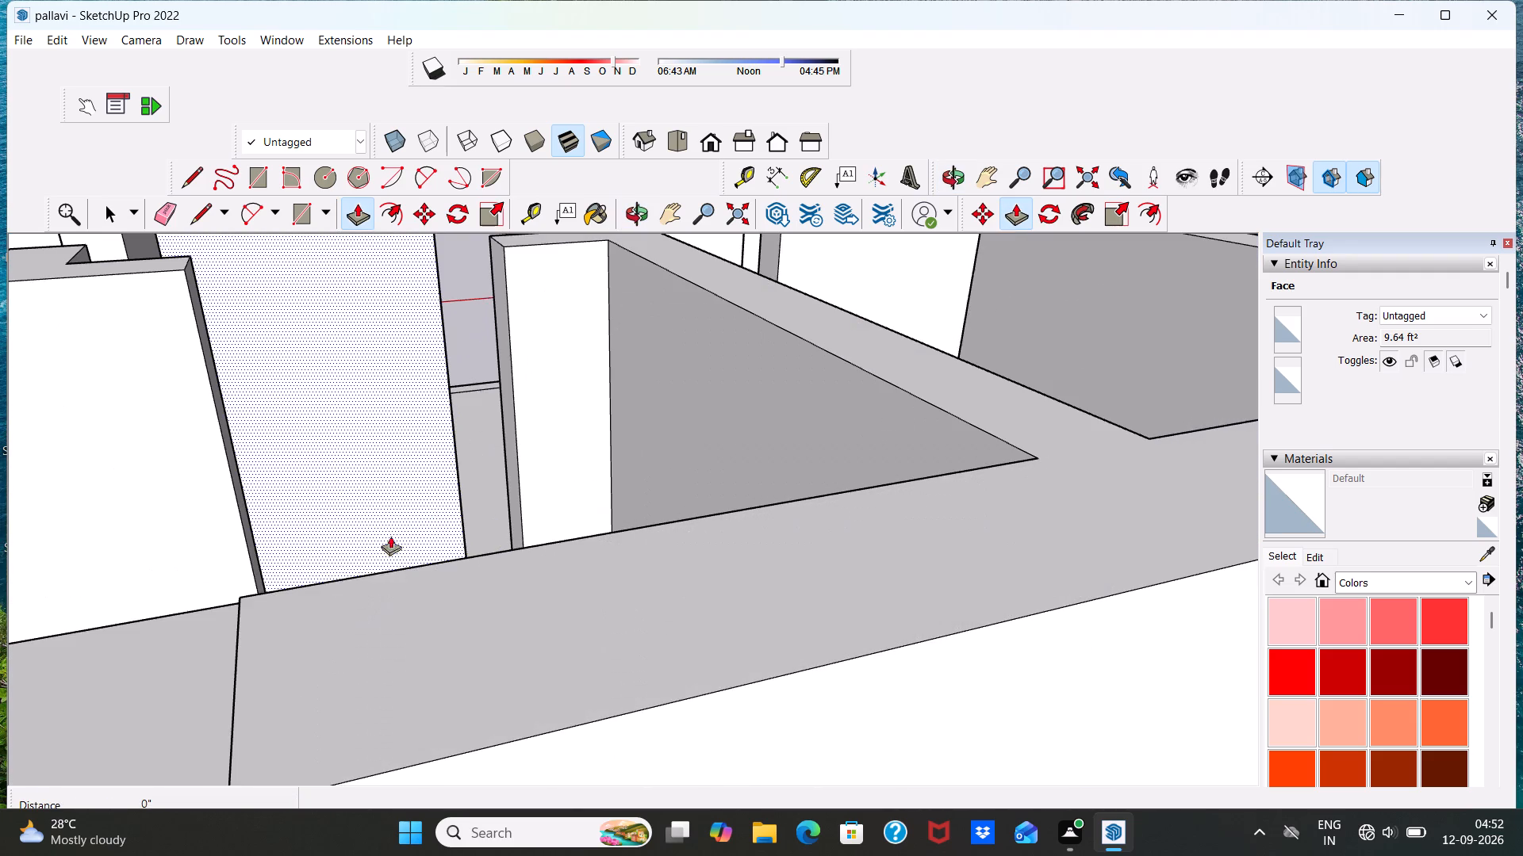
scroll(307, 564, down, 5)
scroll(277, 589, up, 14)
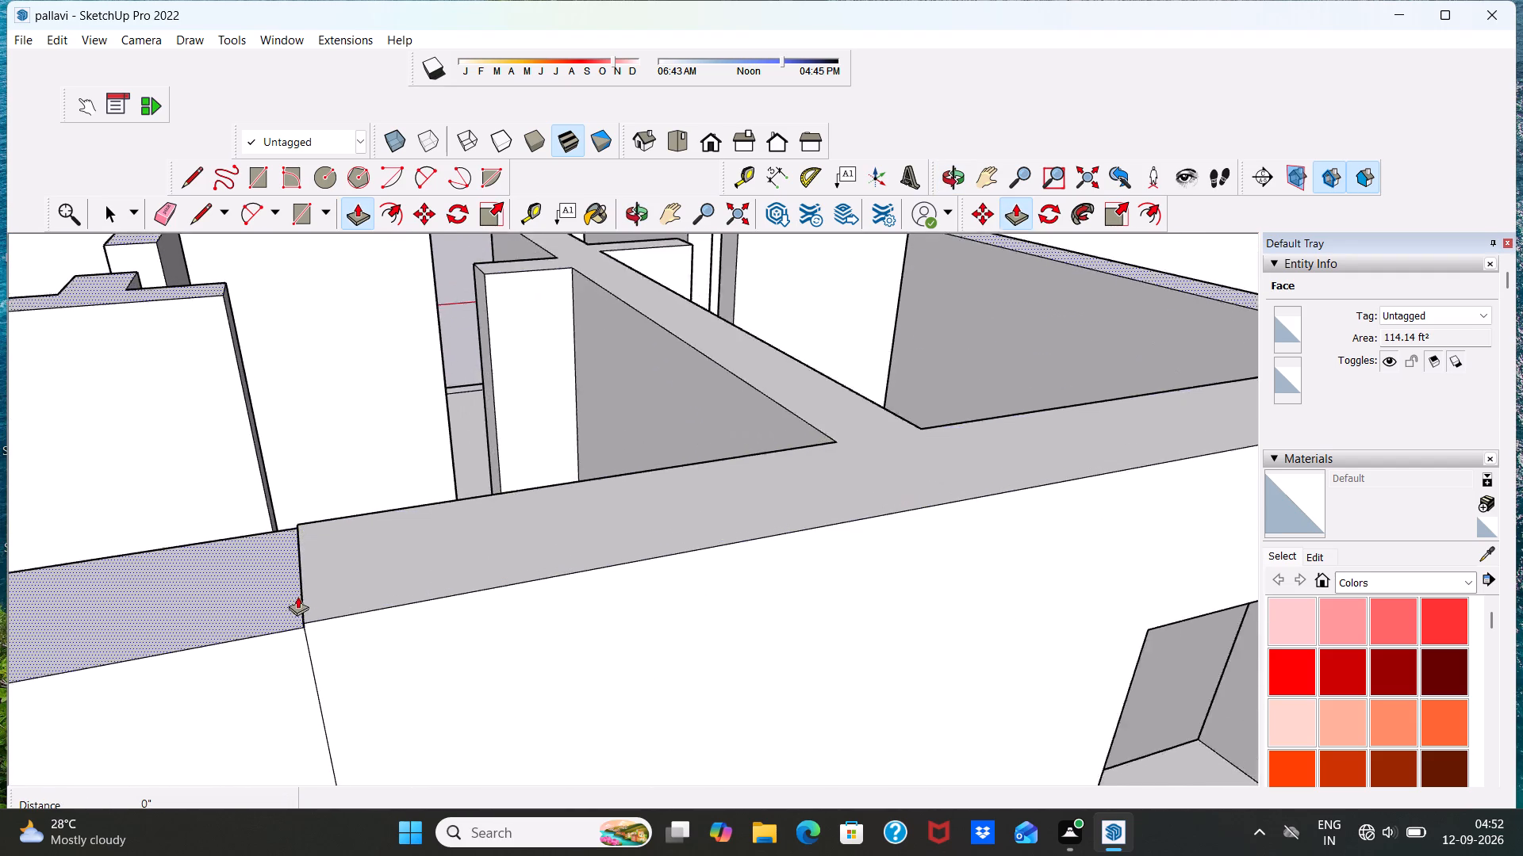
scroll(297, 596, up, 13)
click(297, 621)
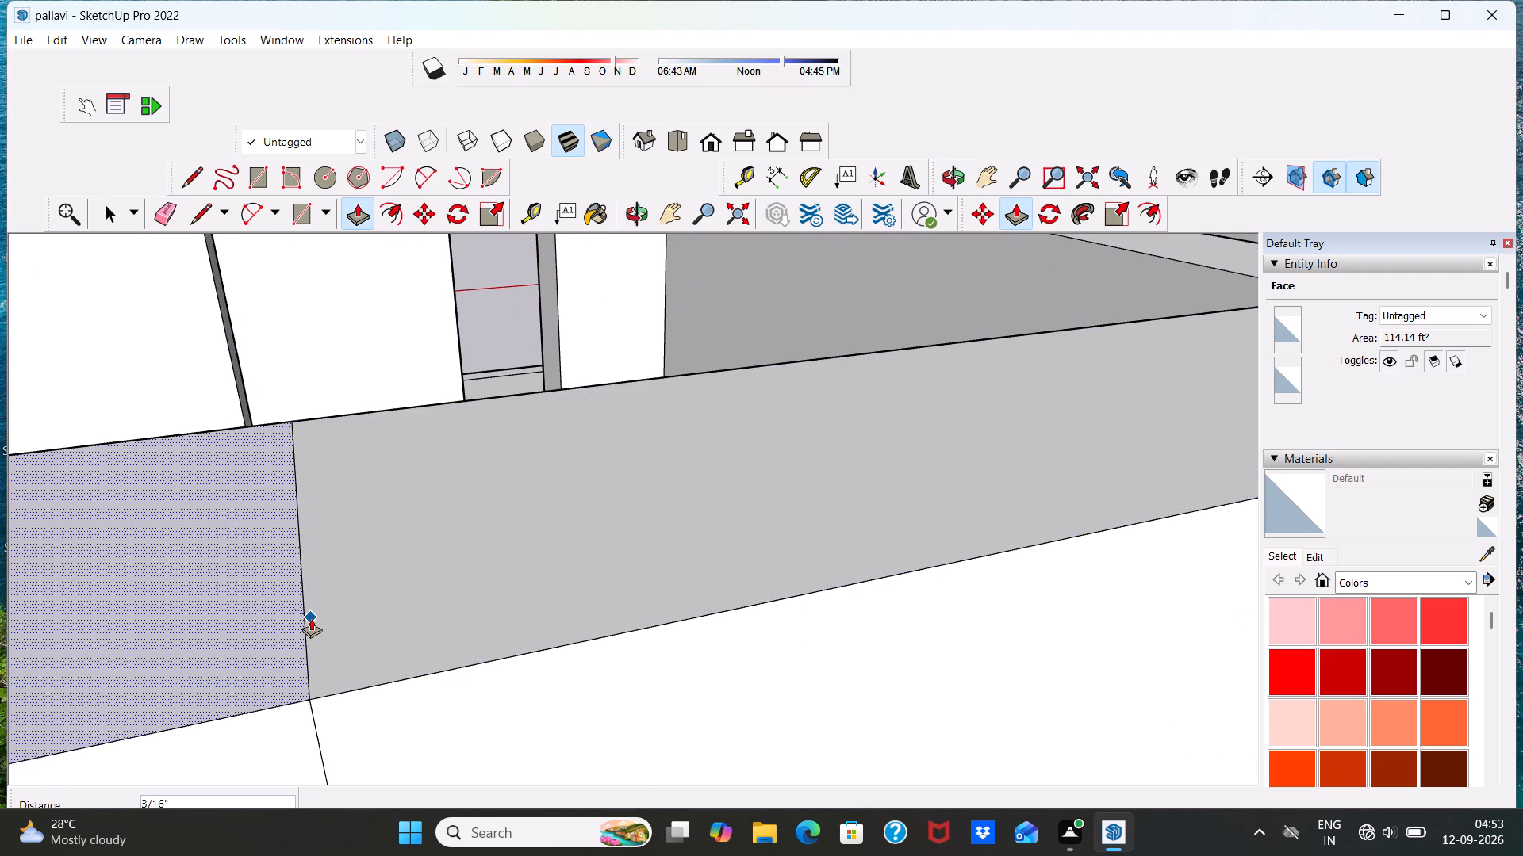
click(311, 617)
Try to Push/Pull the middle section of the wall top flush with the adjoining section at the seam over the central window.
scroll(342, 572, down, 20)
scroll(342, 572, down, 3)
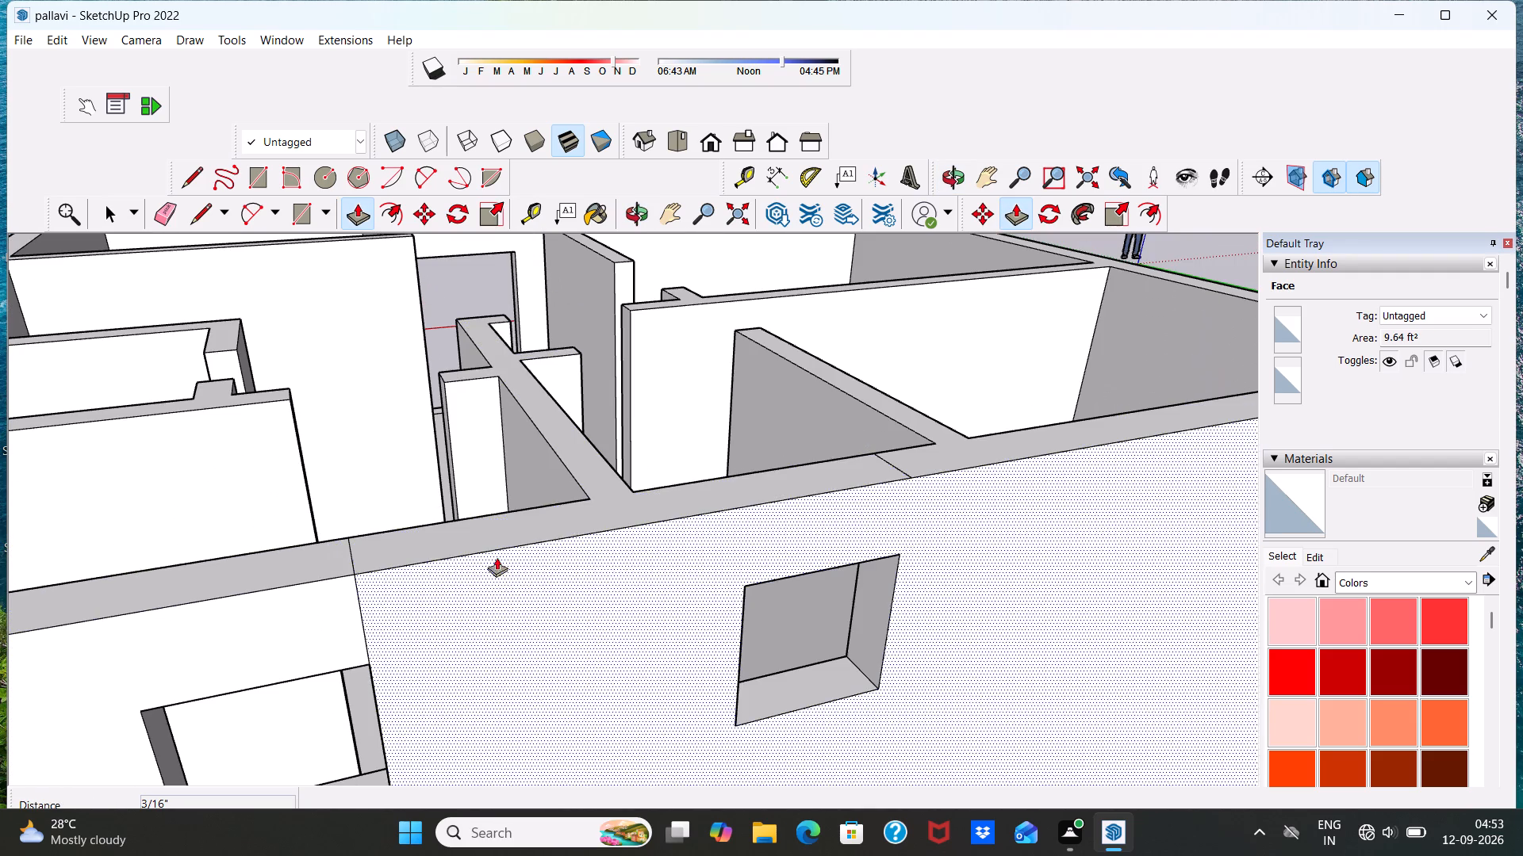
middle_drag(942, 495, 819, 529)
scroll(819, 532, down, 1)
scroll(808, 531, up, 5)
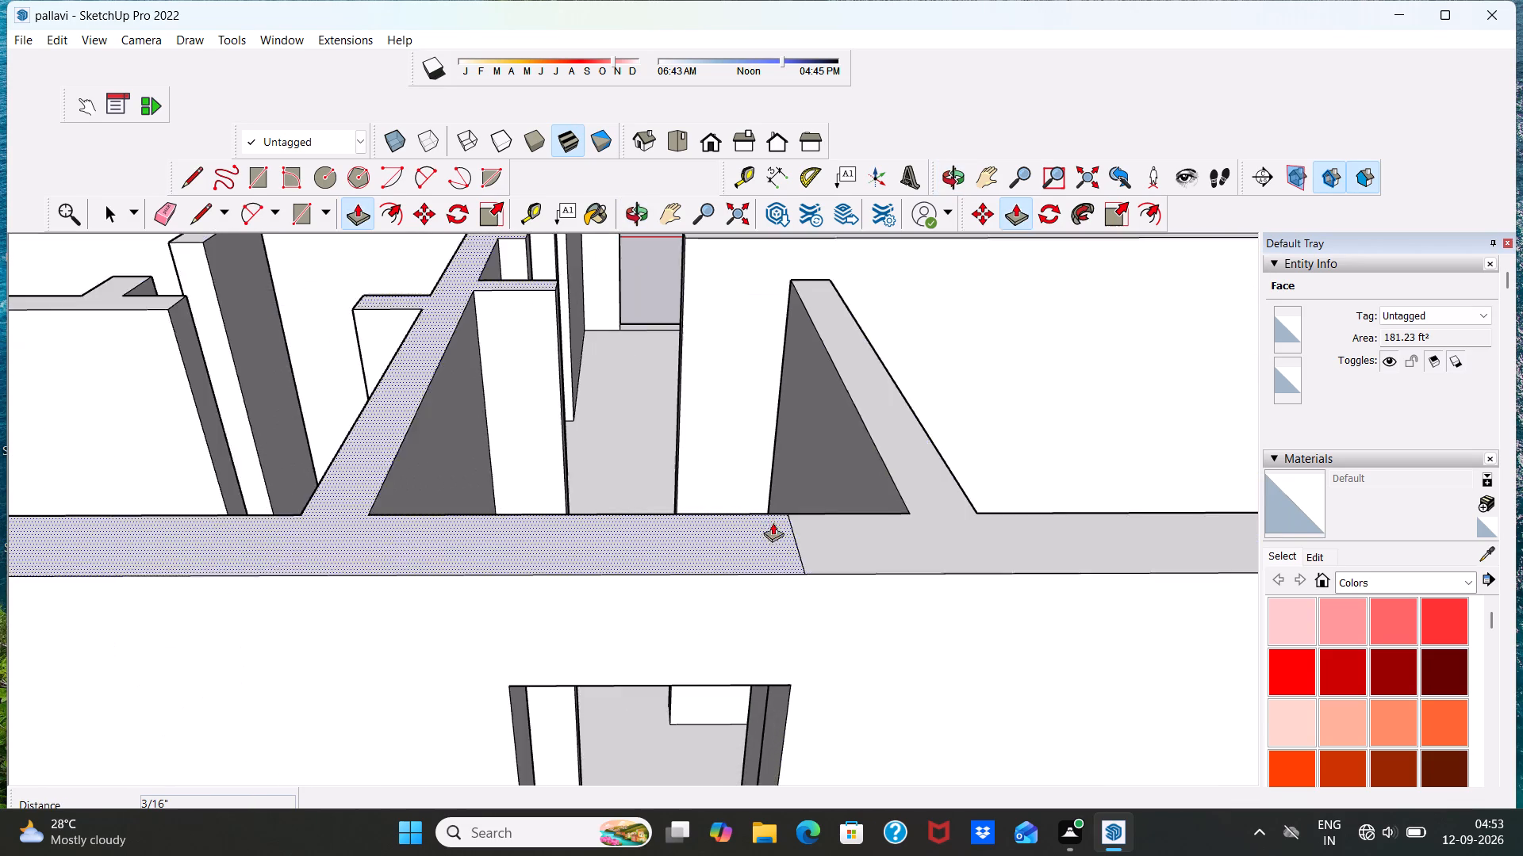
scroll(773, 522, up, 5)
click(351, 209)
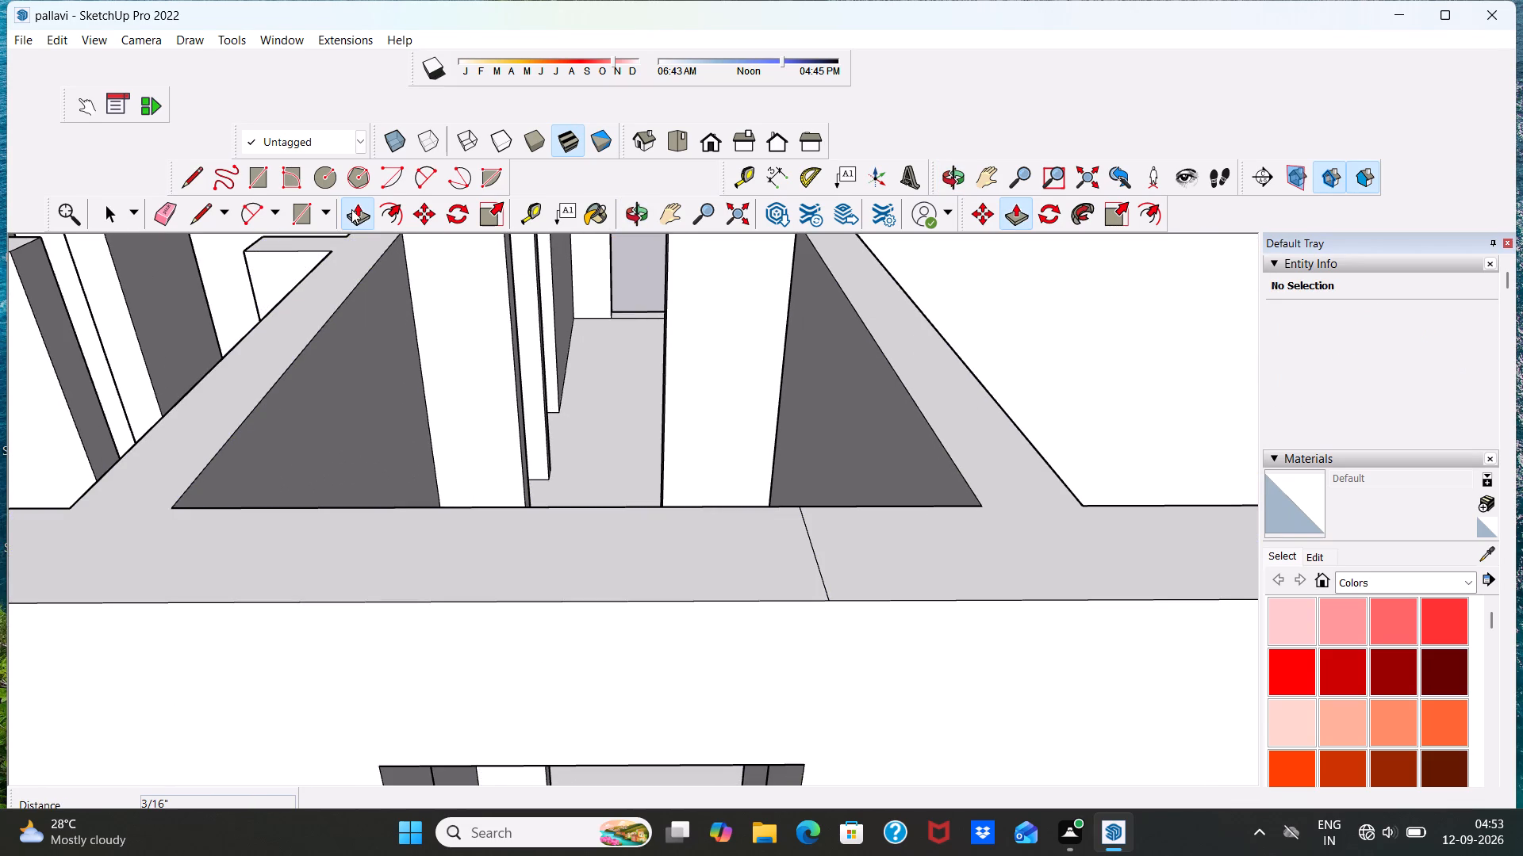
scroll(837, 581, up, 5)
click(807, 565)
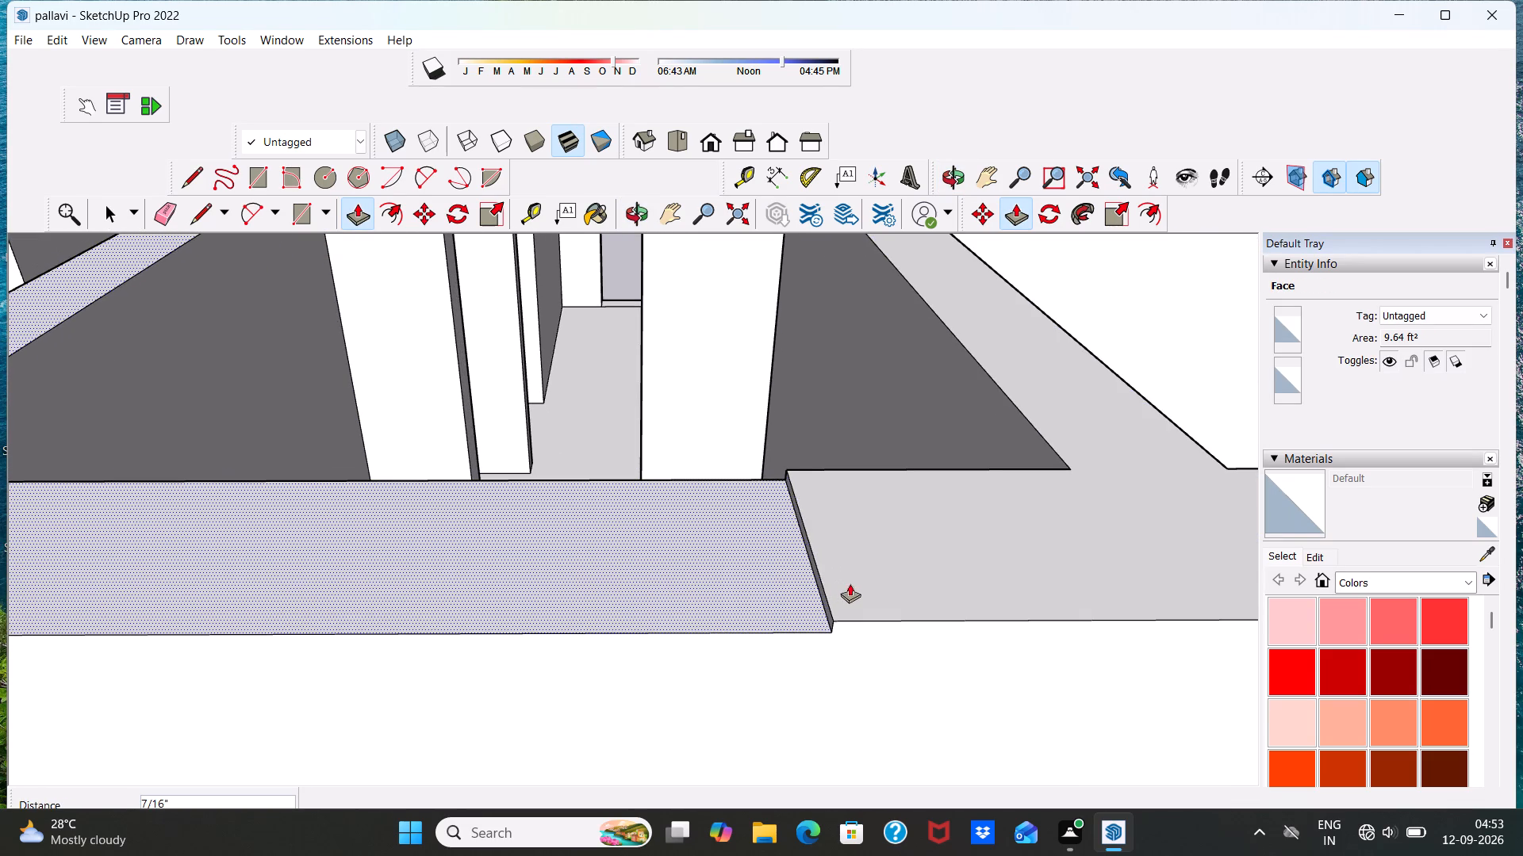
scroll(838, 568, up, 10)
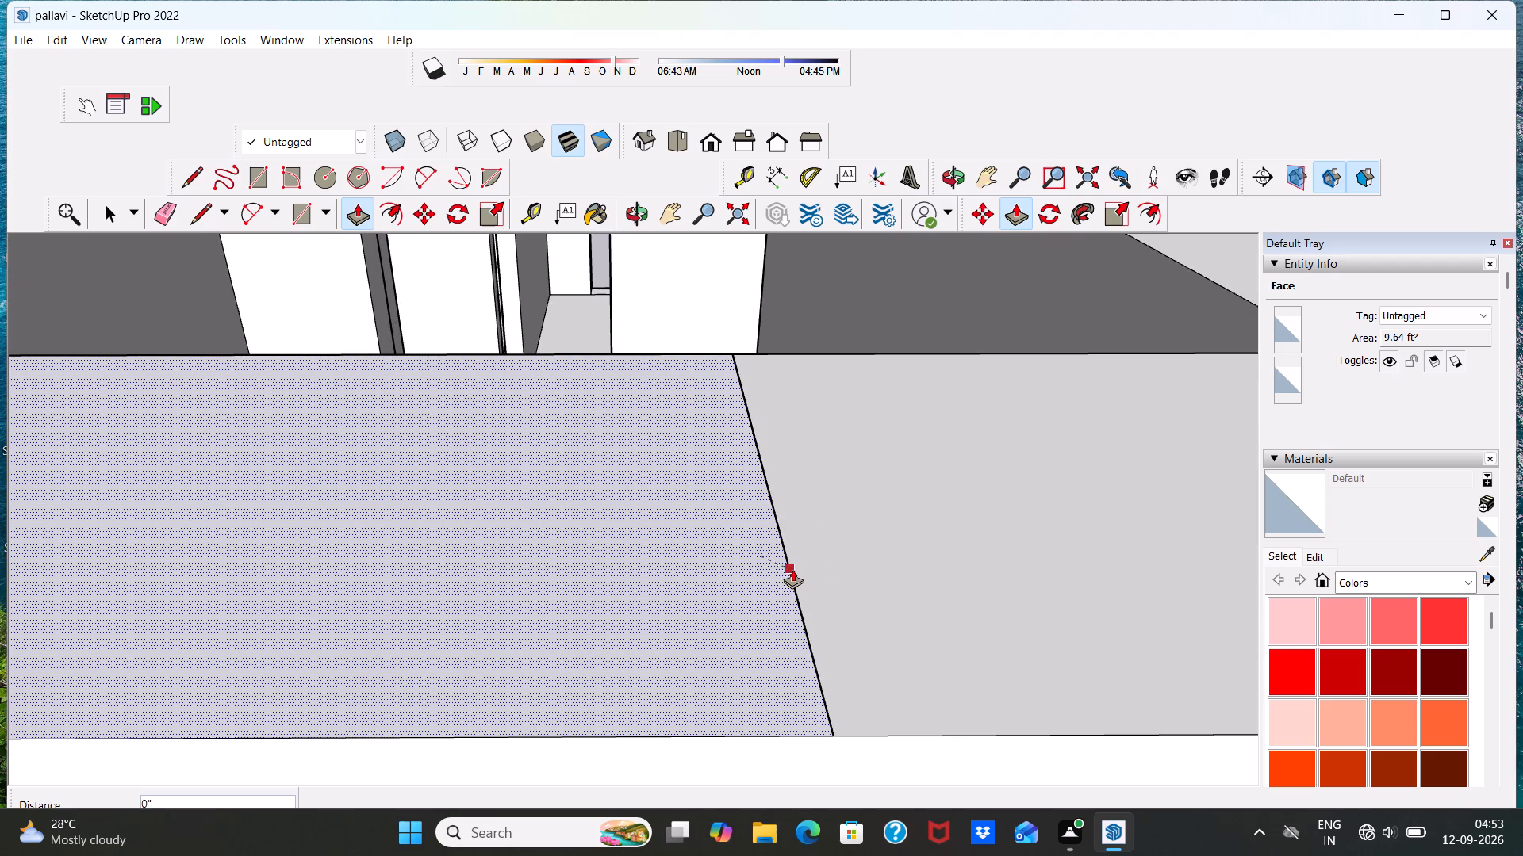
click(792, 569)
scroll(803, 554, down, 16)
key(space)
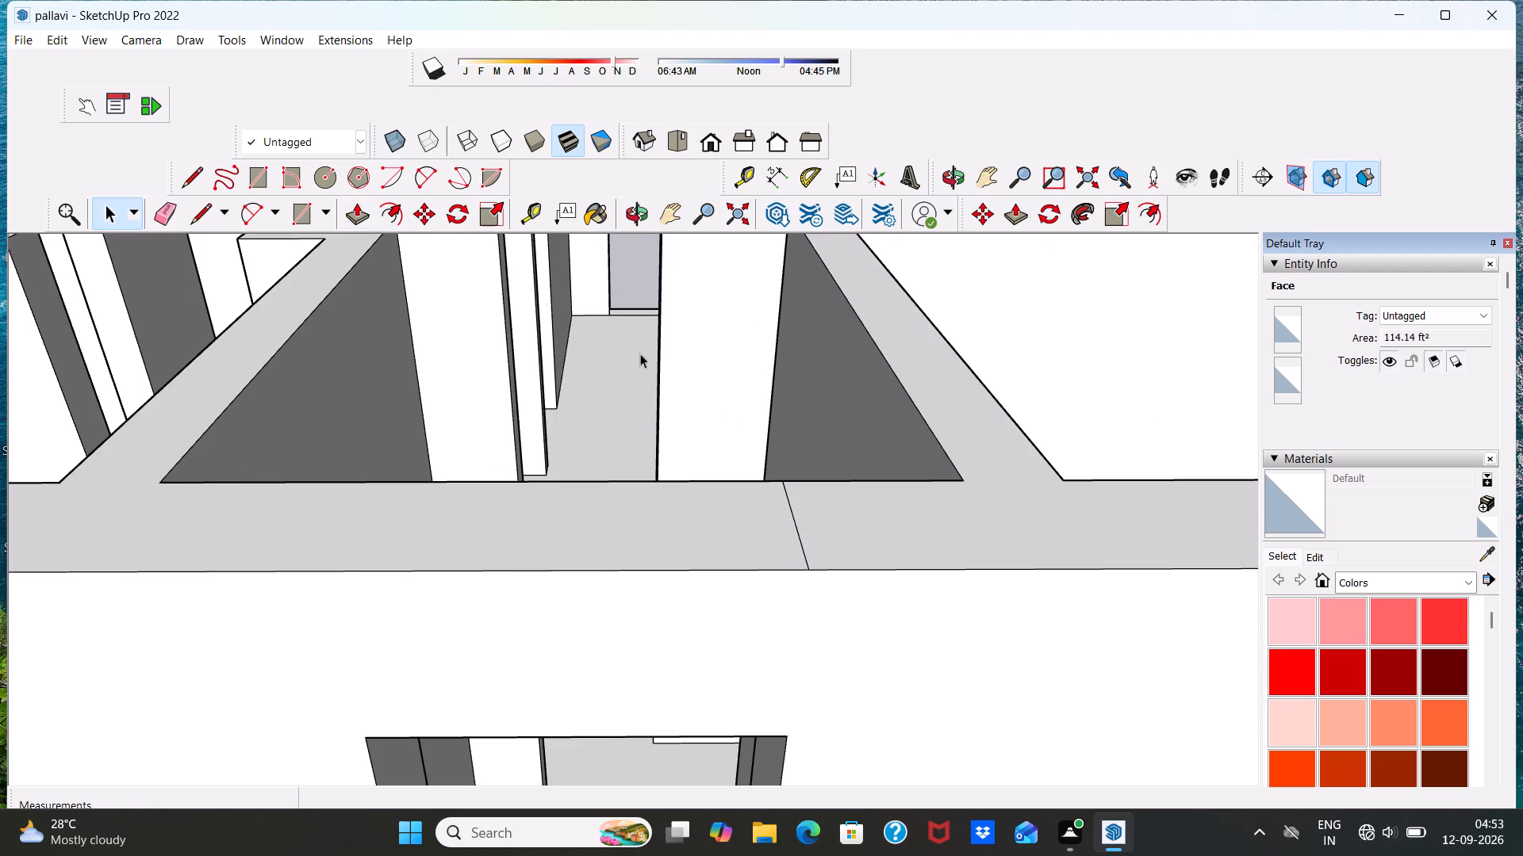
Erase both seam lines running across the top of the two-window wall.
click(155, 209)
scroll(770, 540, up, 4)
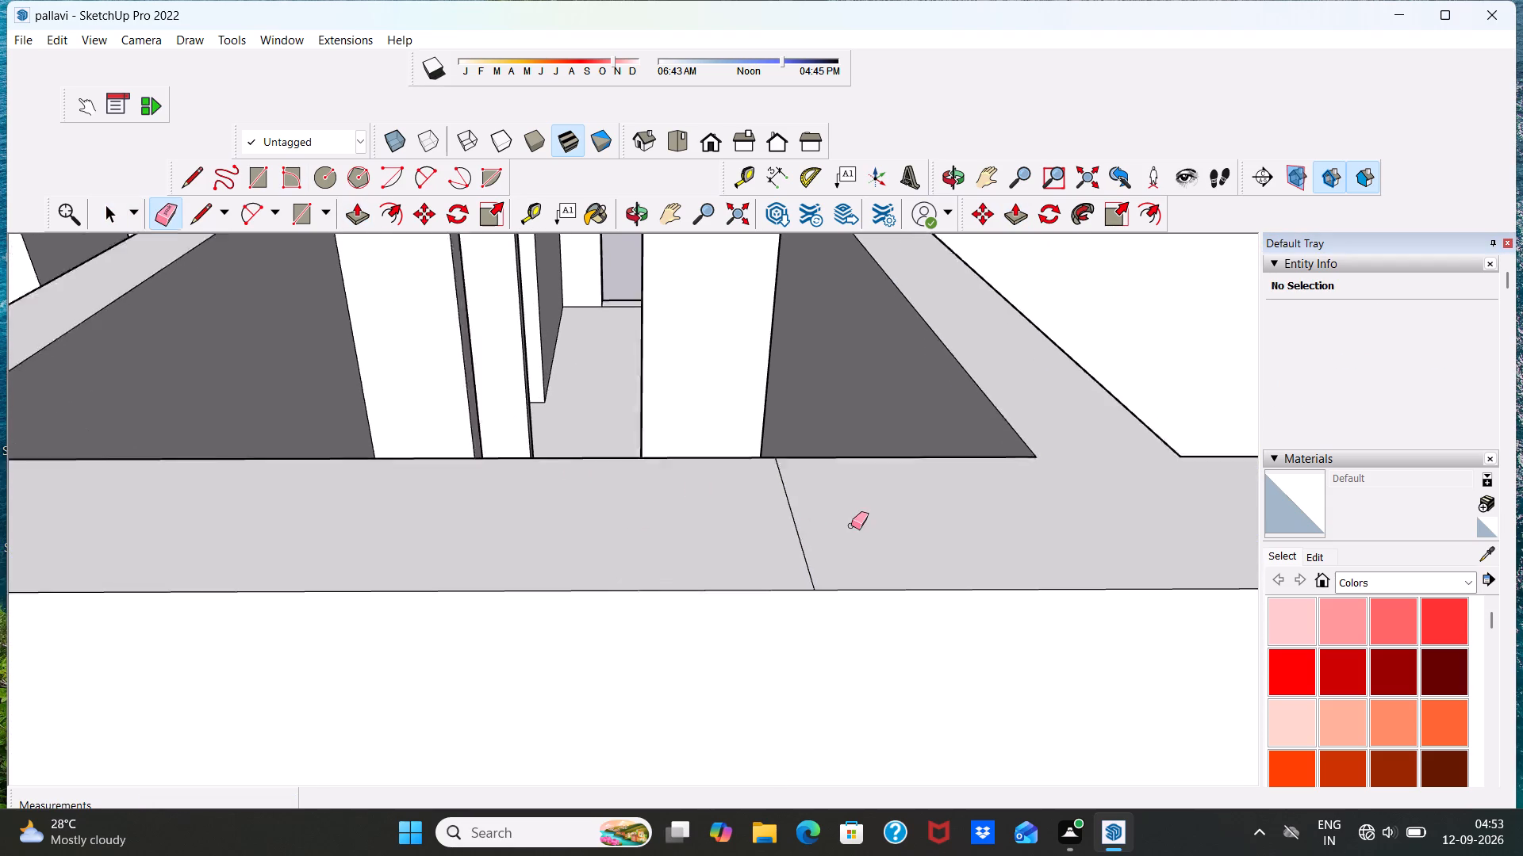
scroll(851, 525, up, 7)
click(773, 544)
scroll(792, 522, down, 13)
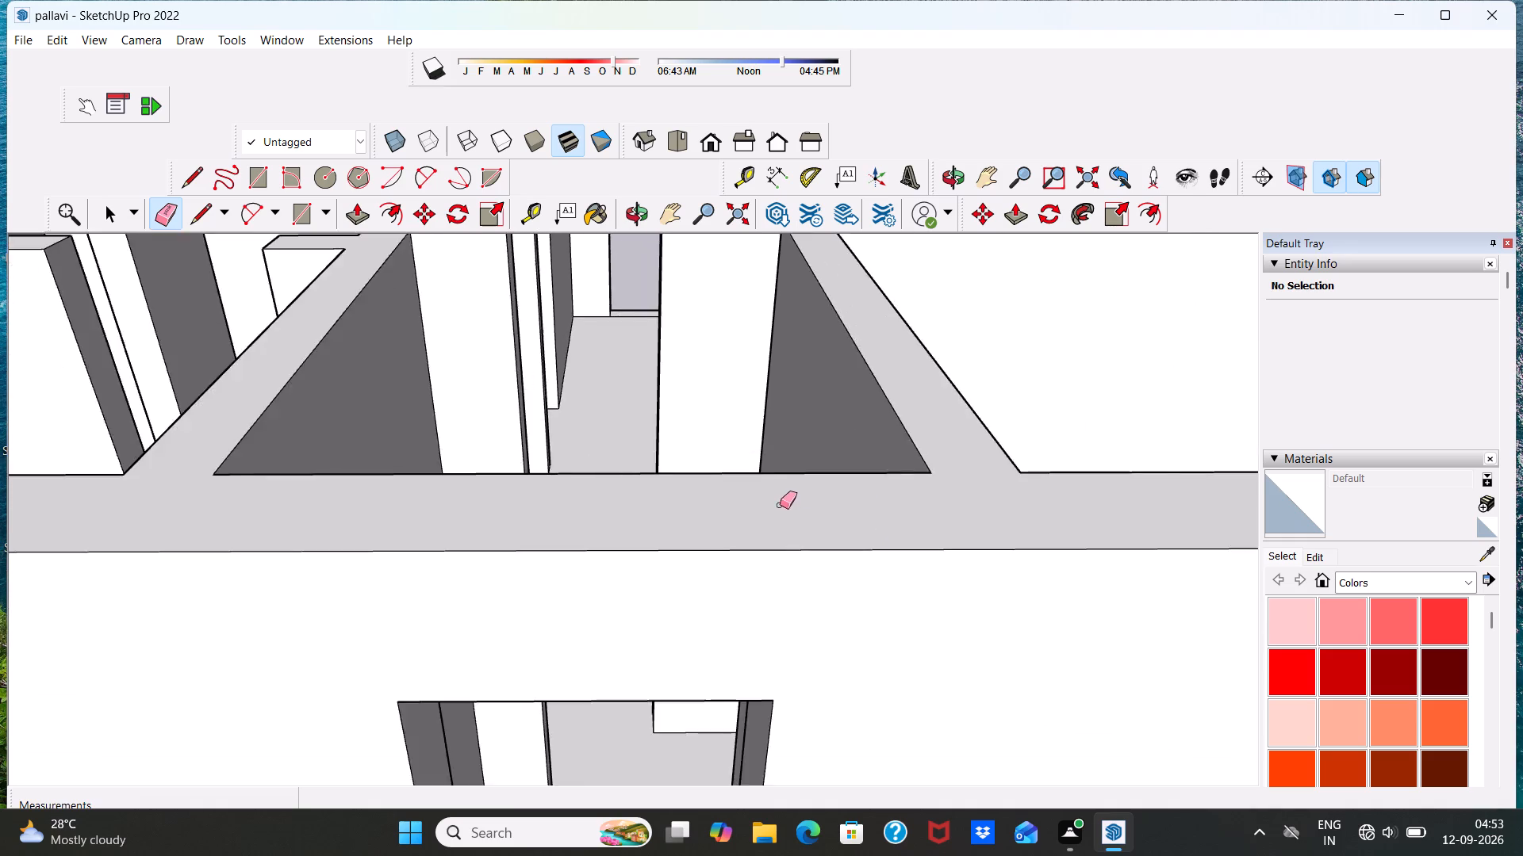
scroll(780, 505, down, 14)
scroll(496, 503, up, 17)
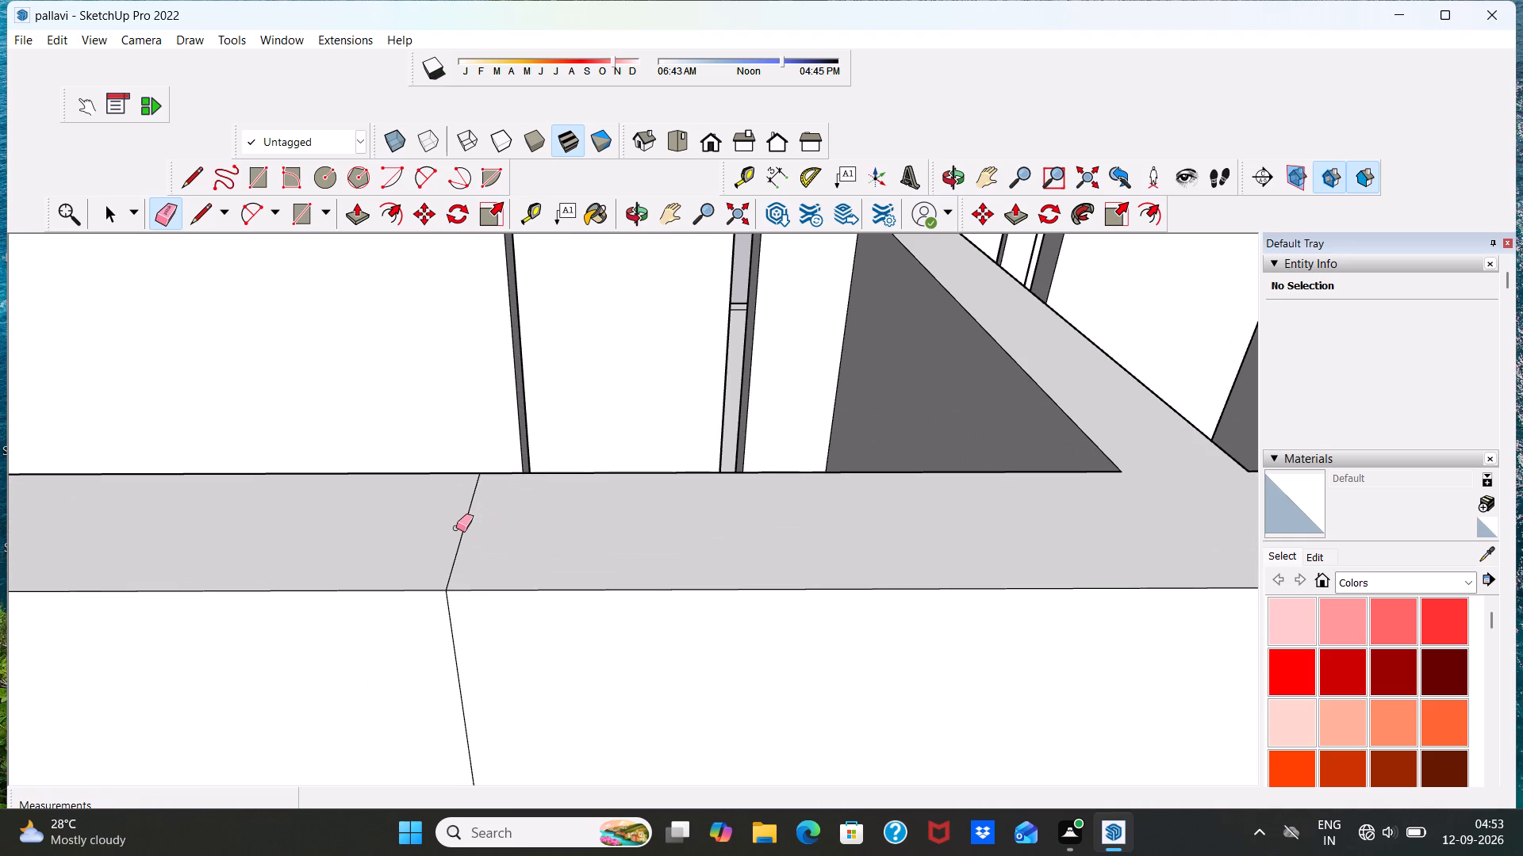
click(462, 535)
Erase the vertical seam lines above and below the window nearer the corner on the outer face of the two-window wall.
scroll(486, 510, down, 7)
scroll(492, 592, up, 5)
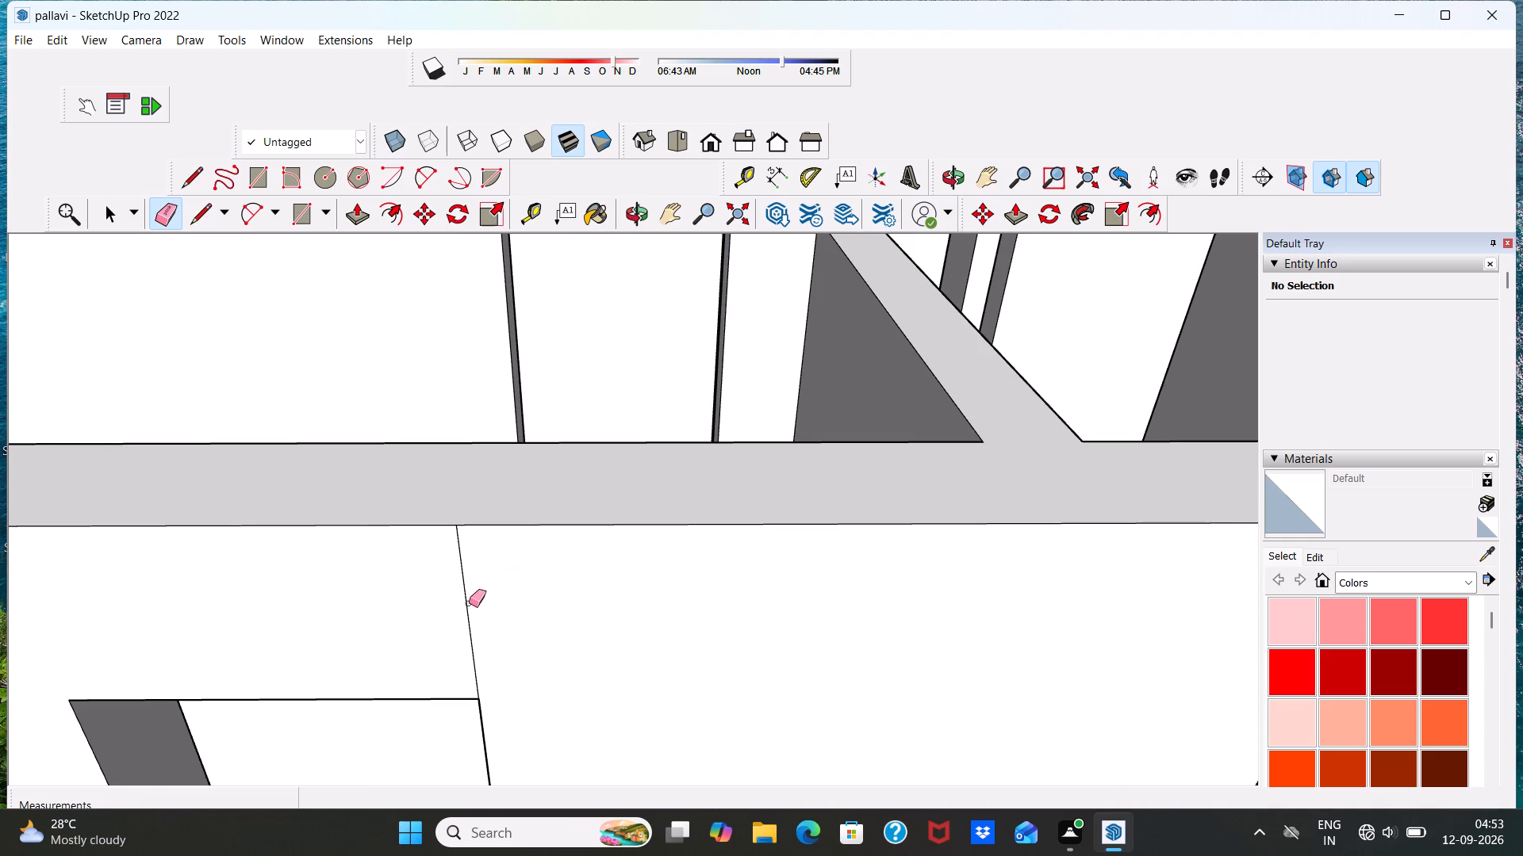
click(465, 610)
scroll(542, 532, down, 20)
scroll(542, 532, down, 1)
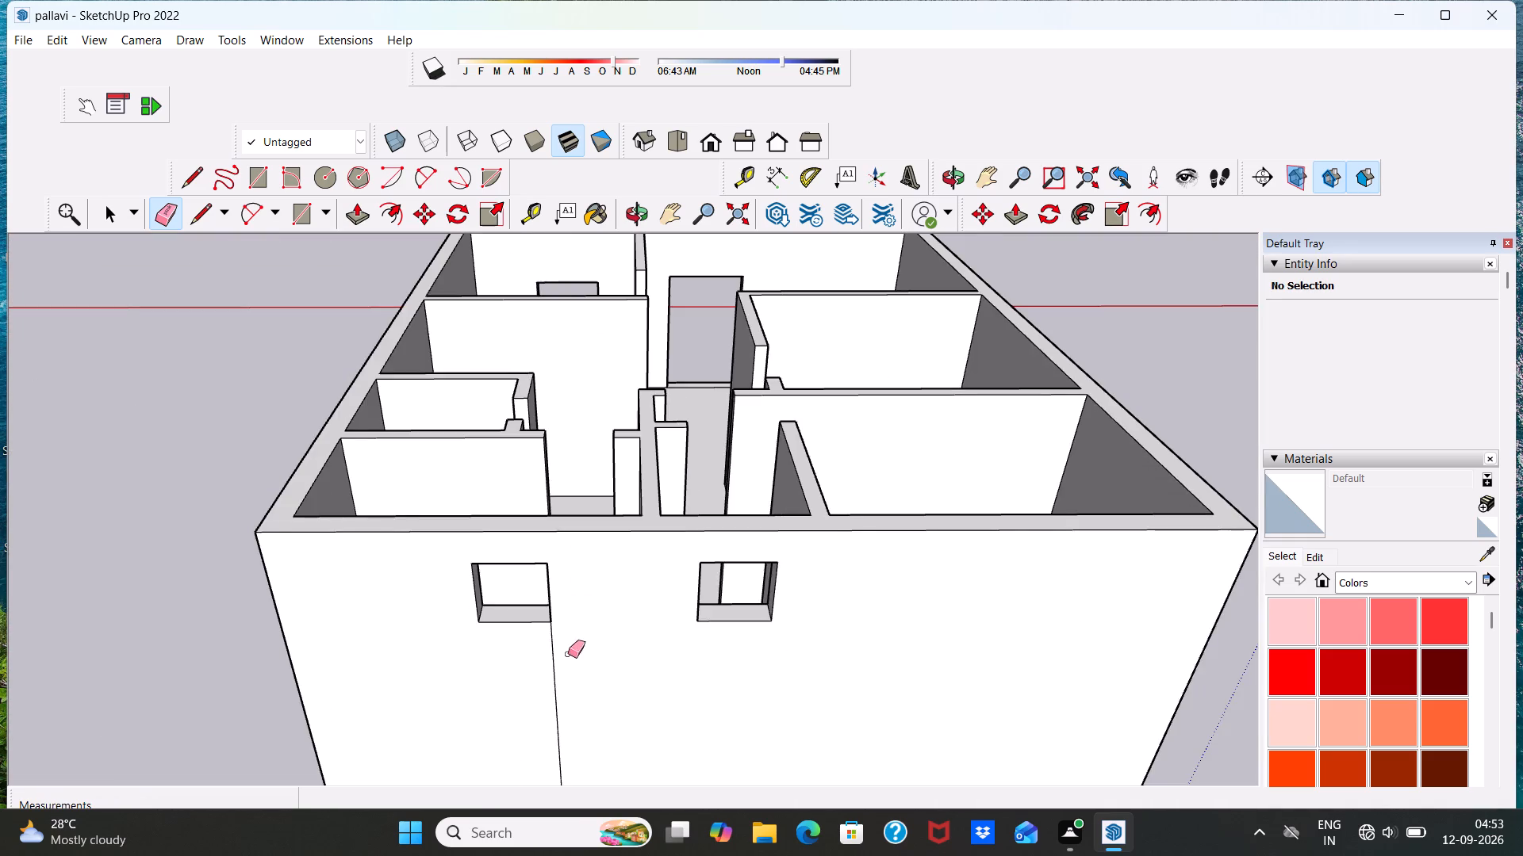
scroll(554, 682, up, 6)
click(558, 675)
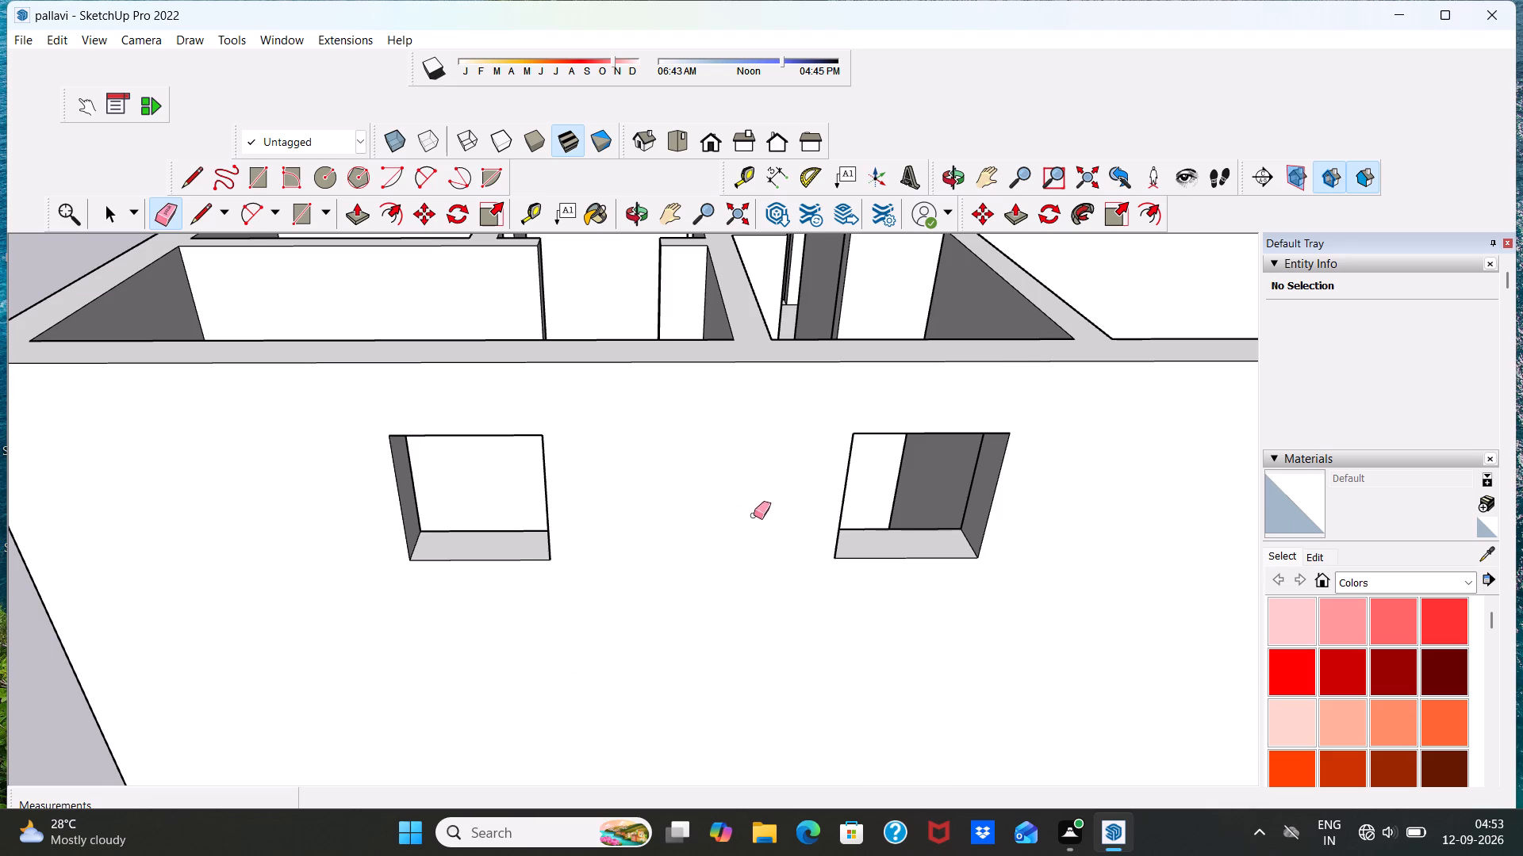
Erase the vertical seam lines above and below the central window on the inner face of the two-window wall.
middle_drag(755, 517, 267, 542)
scroll(283, 509, down, 9)
scroll(392, 451, up, 1)
middle_drag(420, 447, 313, 482)
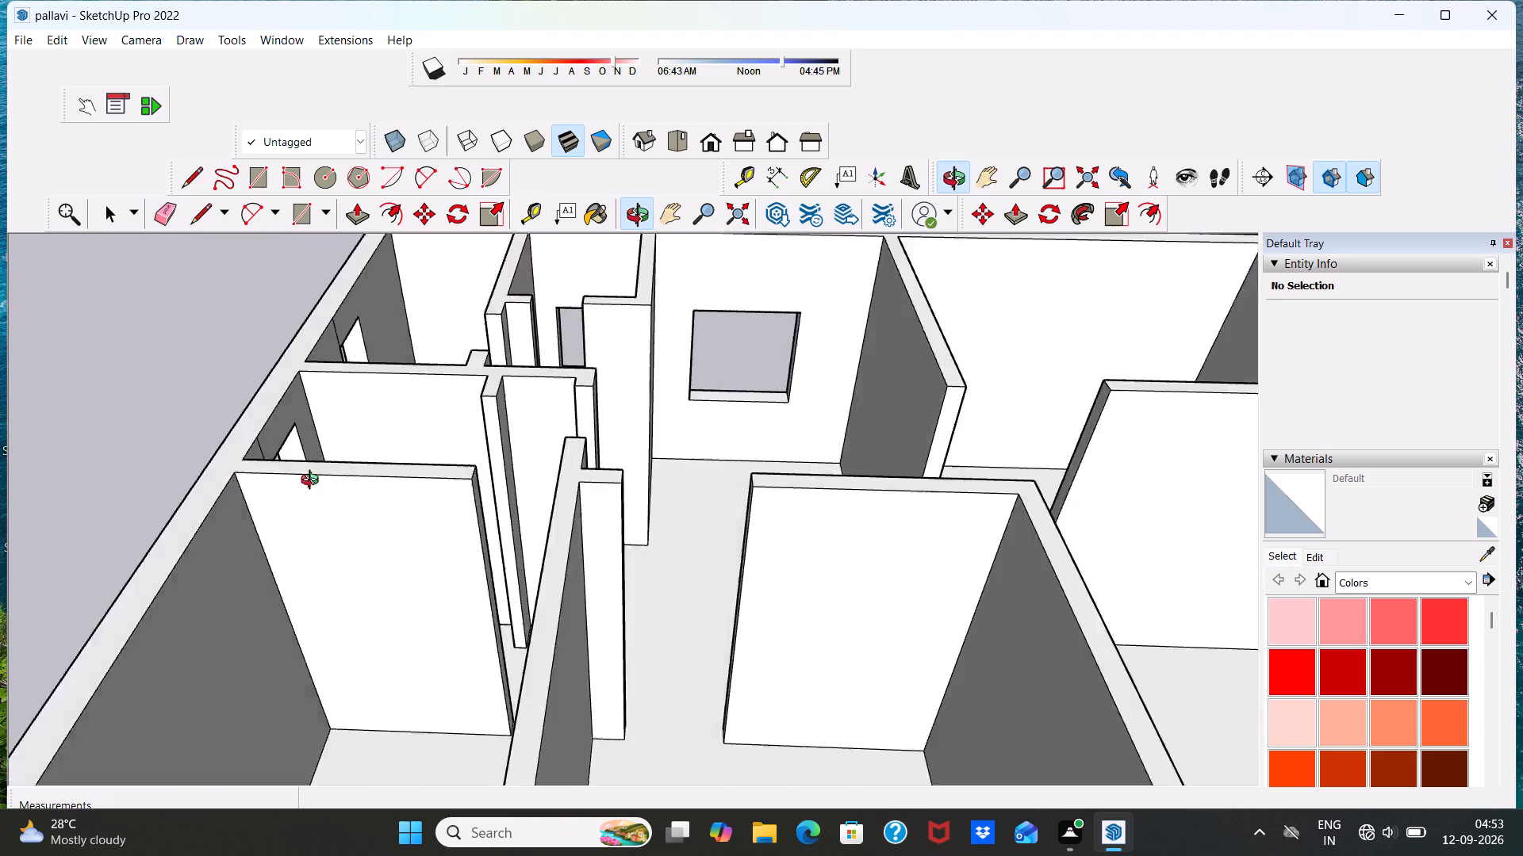
middle_drag(313, 482, 207, 512)
scroll(370, 398, up, 2)
middle_drag(374, 403, 243, 464)
scroll(334, 285, up, 2)
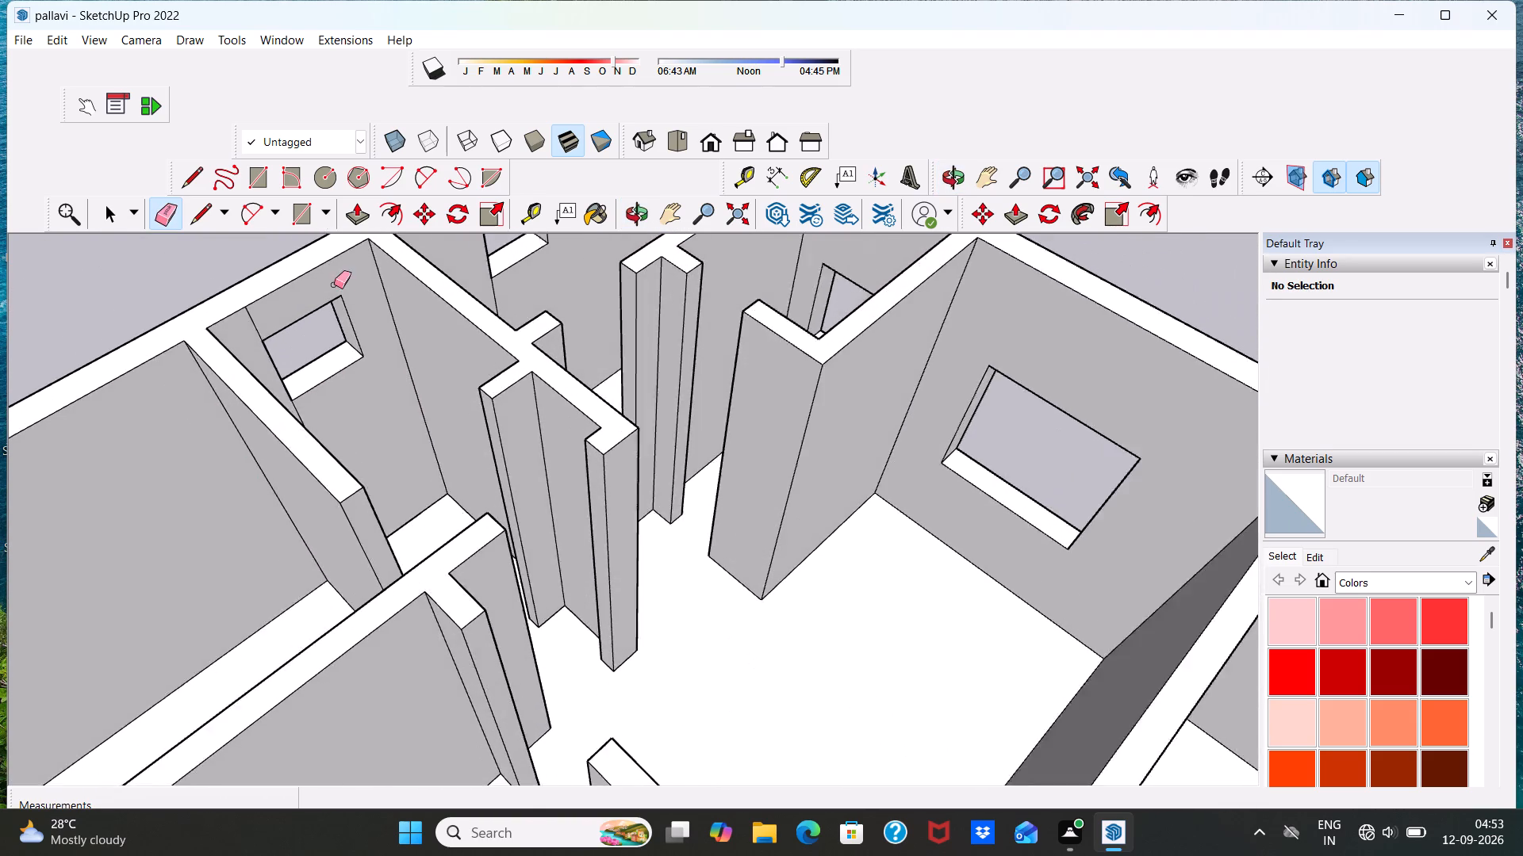
scroll(334, 285, up, 6)
click(199, 349)
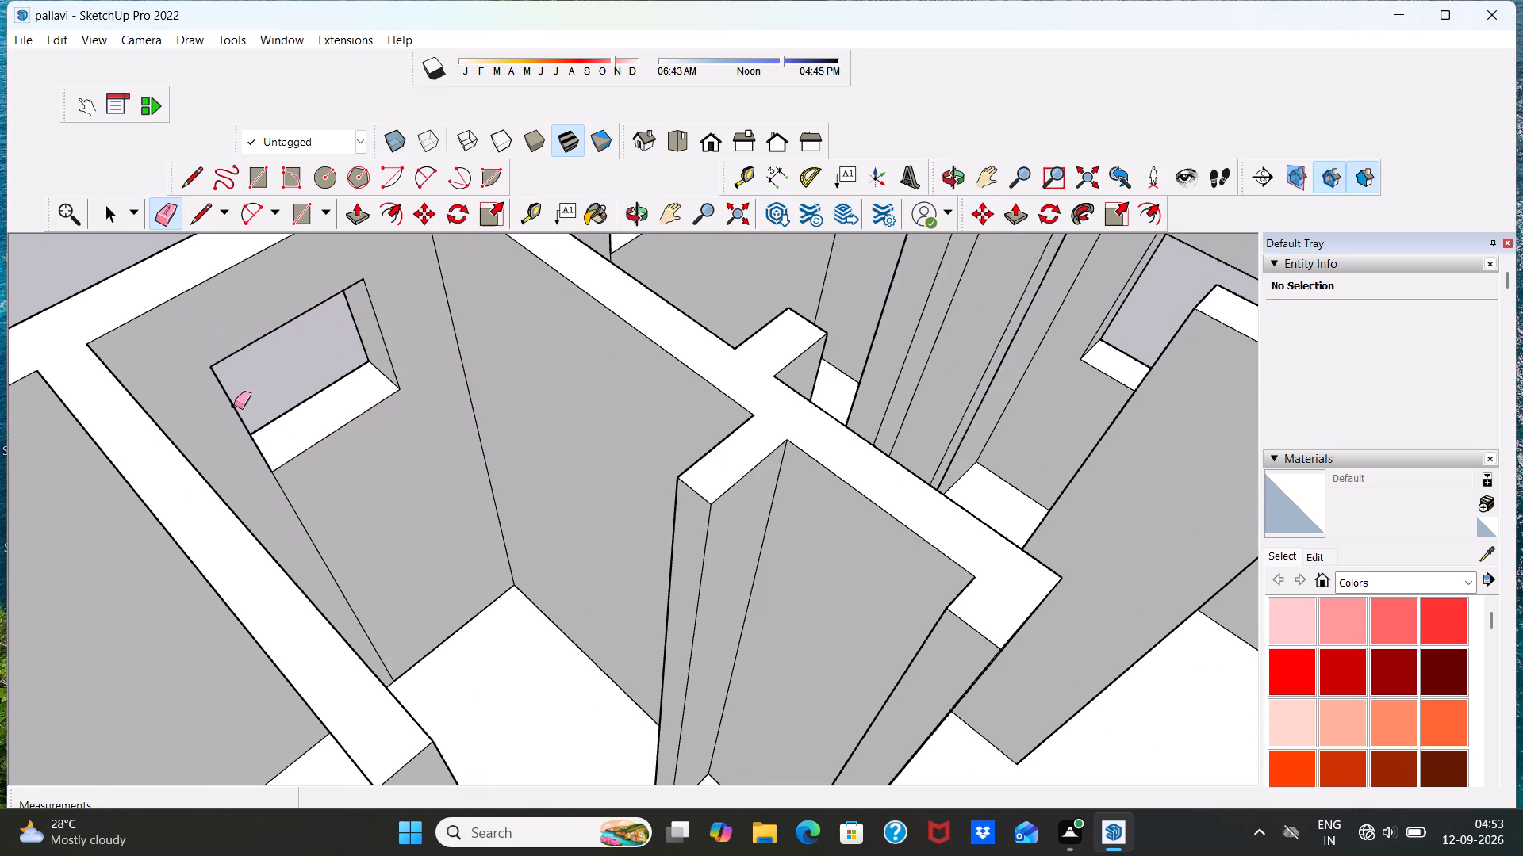
click(295, 512)
scroll(407, 423, down, 15)
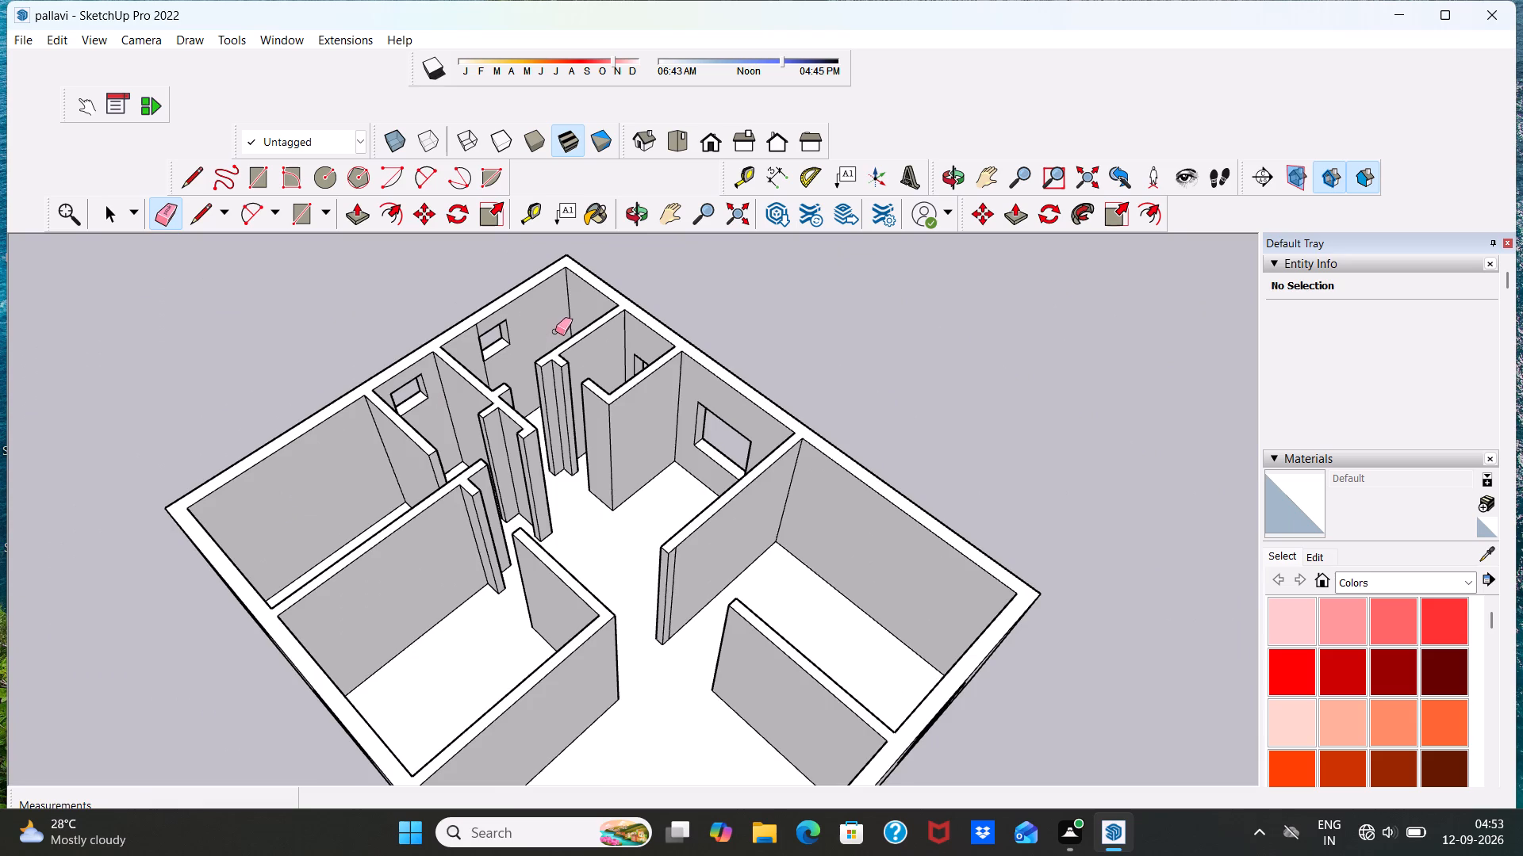
Erase the vertical seam lines above and below the corner room's window on the inner face of the two-window wall.
middle_drag(556, 334, 469, 376)
scroll(520, 326, up, 13)
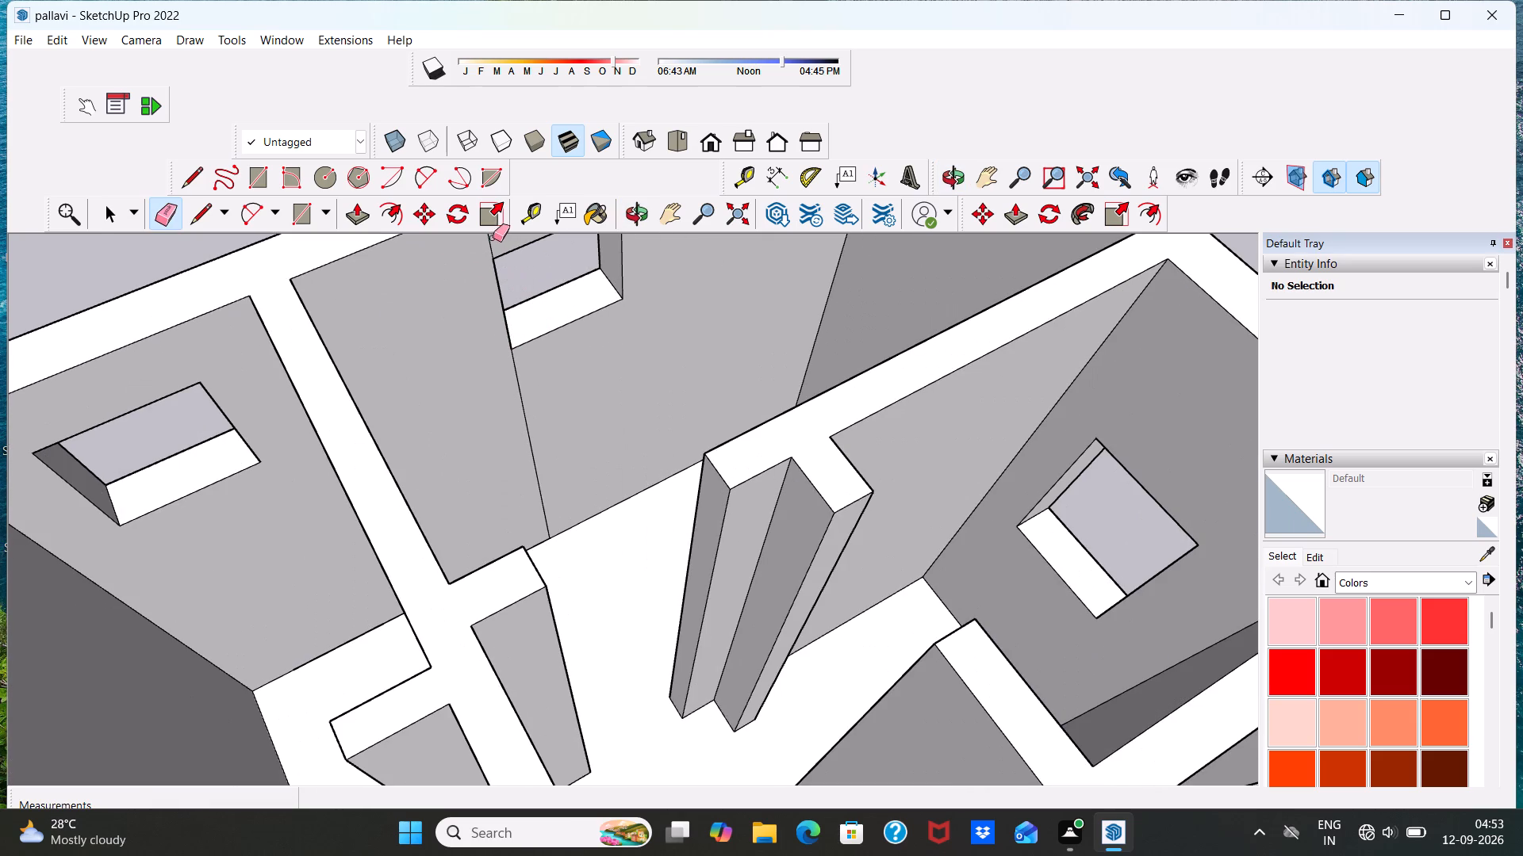
click(491, 246)
click(517, 387)
scroll(550, 354, down, 3)
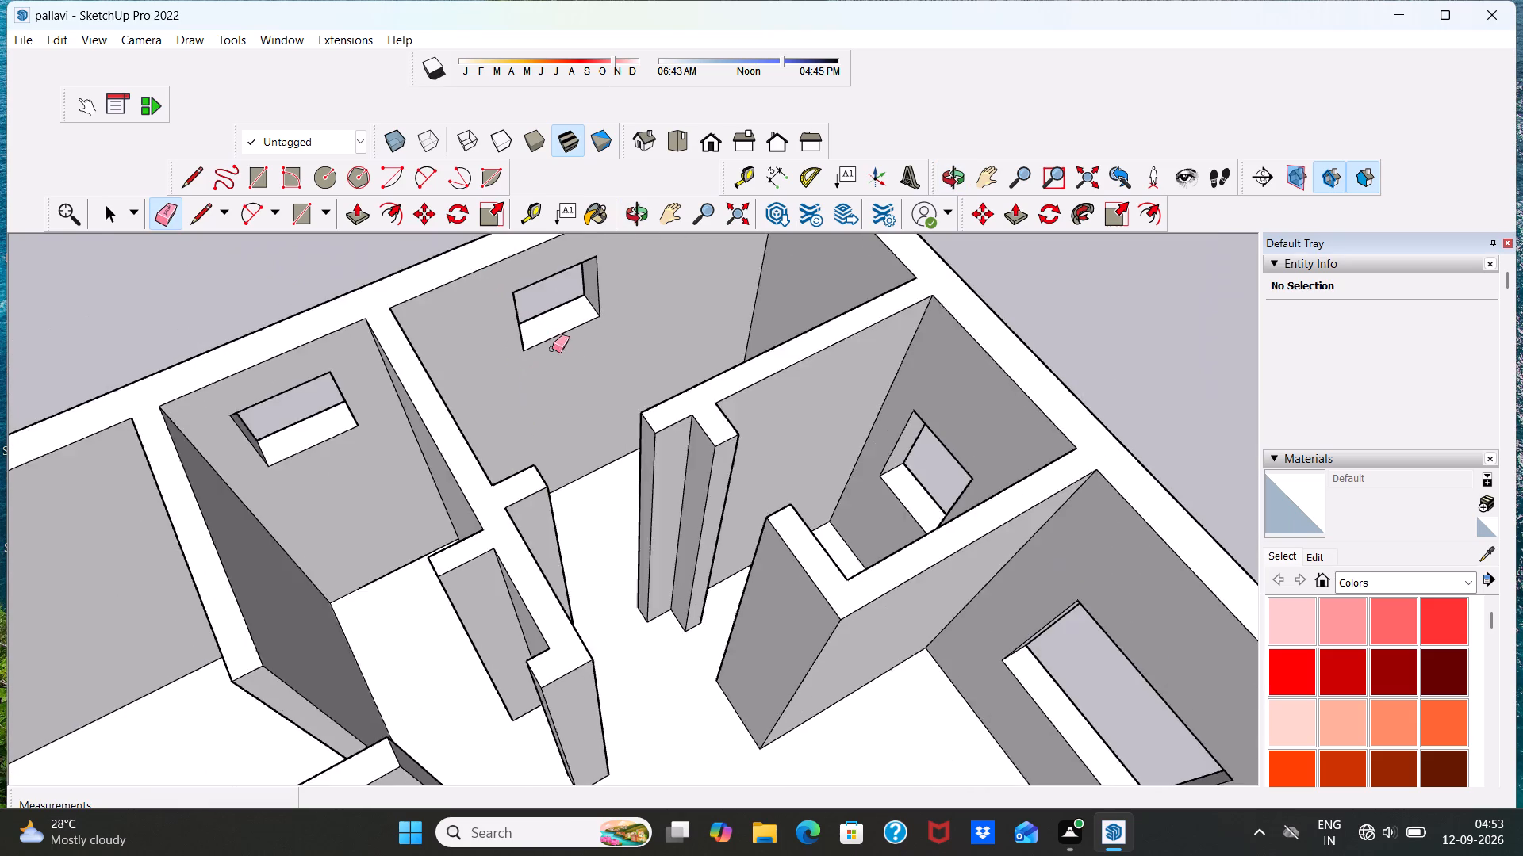
scroll(552, 349, down, 14)
Erase the vertical seam lines above and below all three windows on the outer face of the long three-window wall.
scroll(665, 415, up, 5)
middle_drag(612, 424, 810, 415)
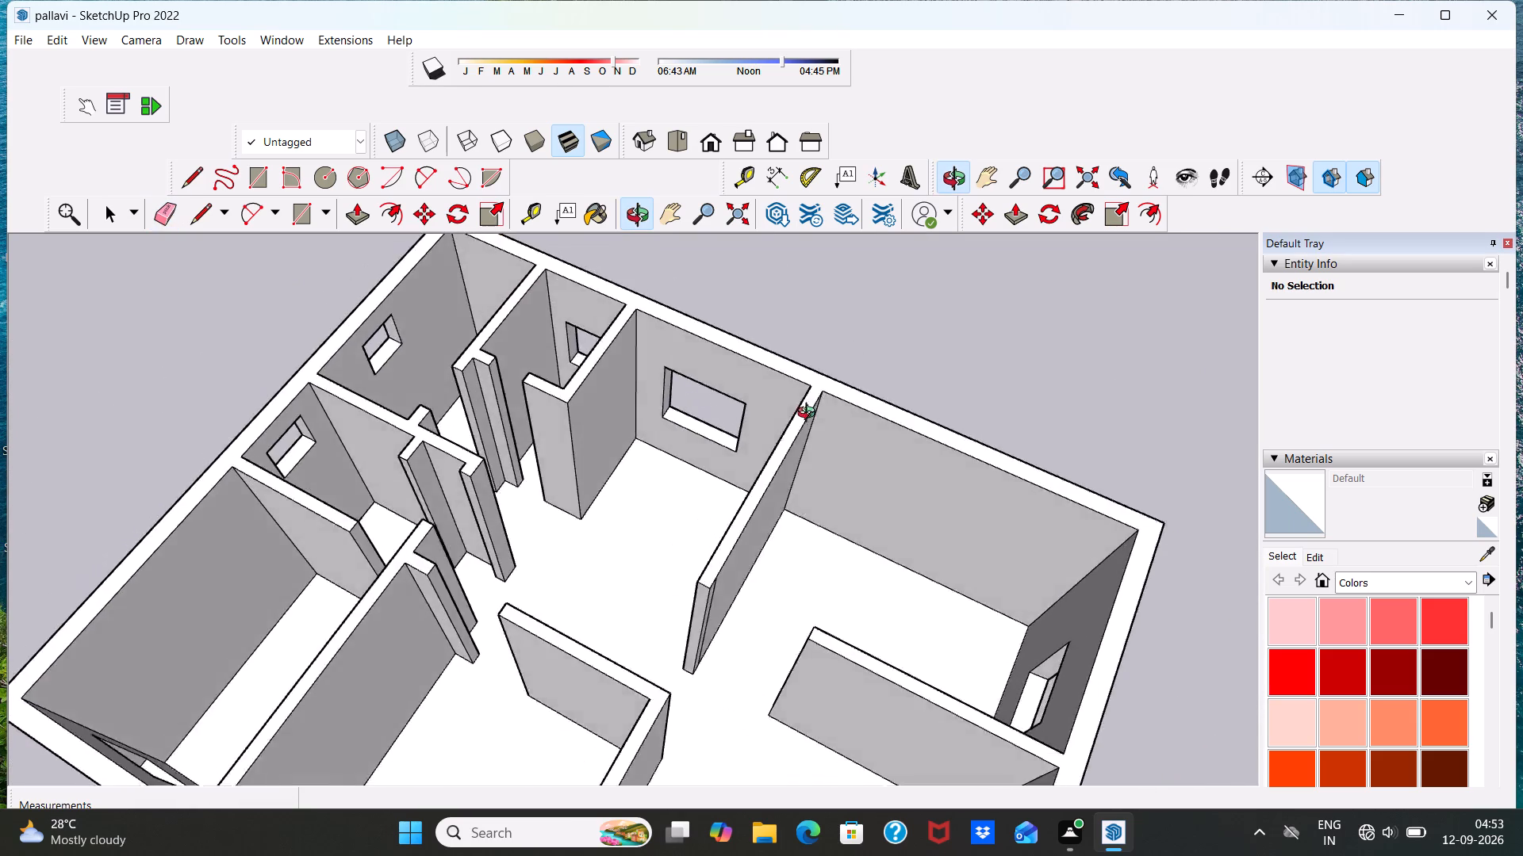
middle_drag(810, 415, 215, 354)
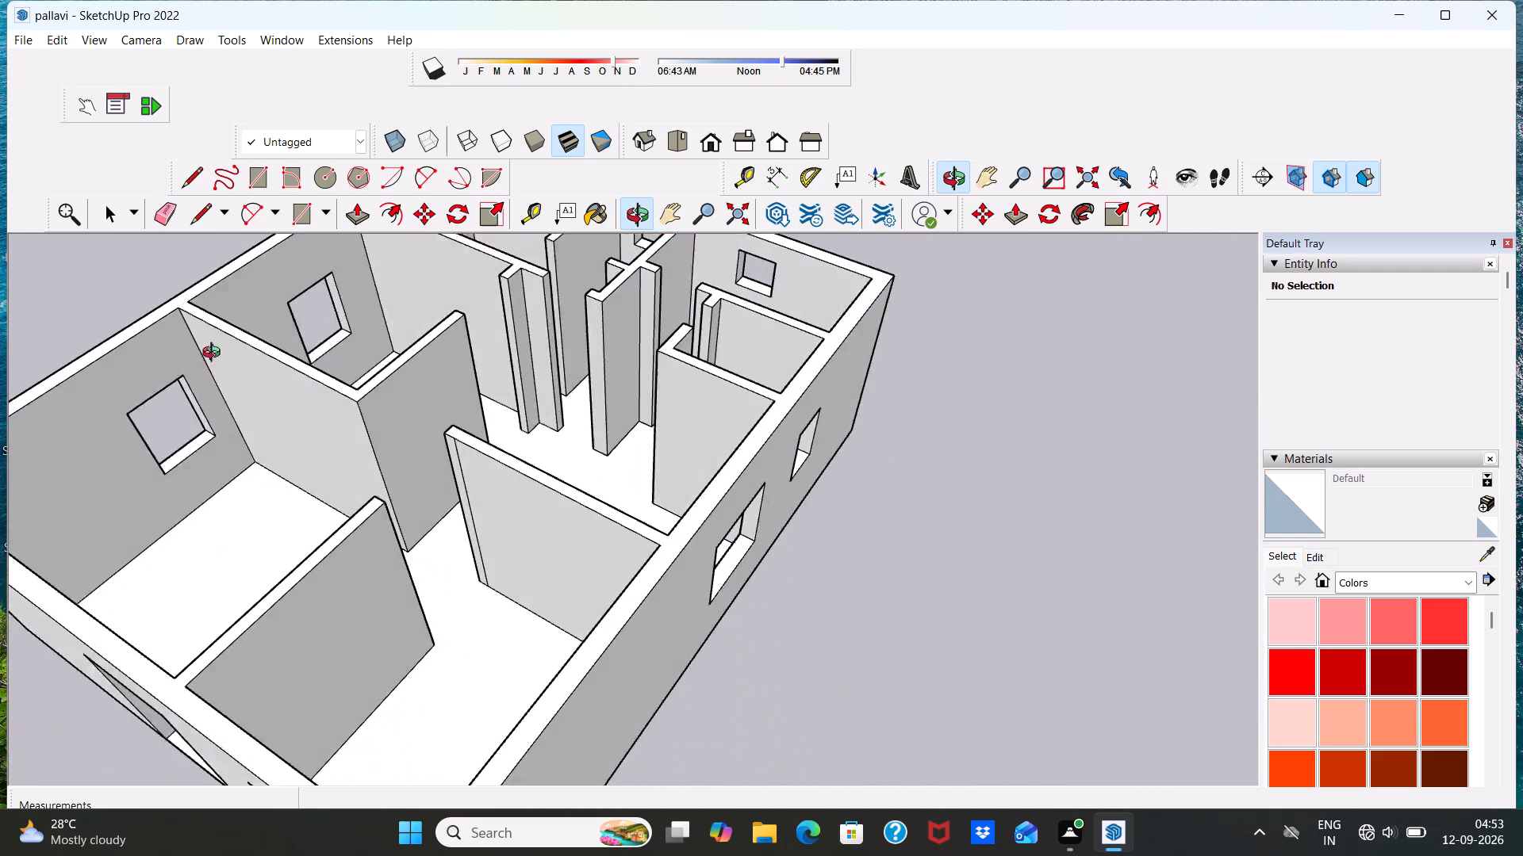
middle_drag(215, 354, 489, 311)
scroll(489, 311, down, 10)
middle_drag(541, 514, 567, 373)
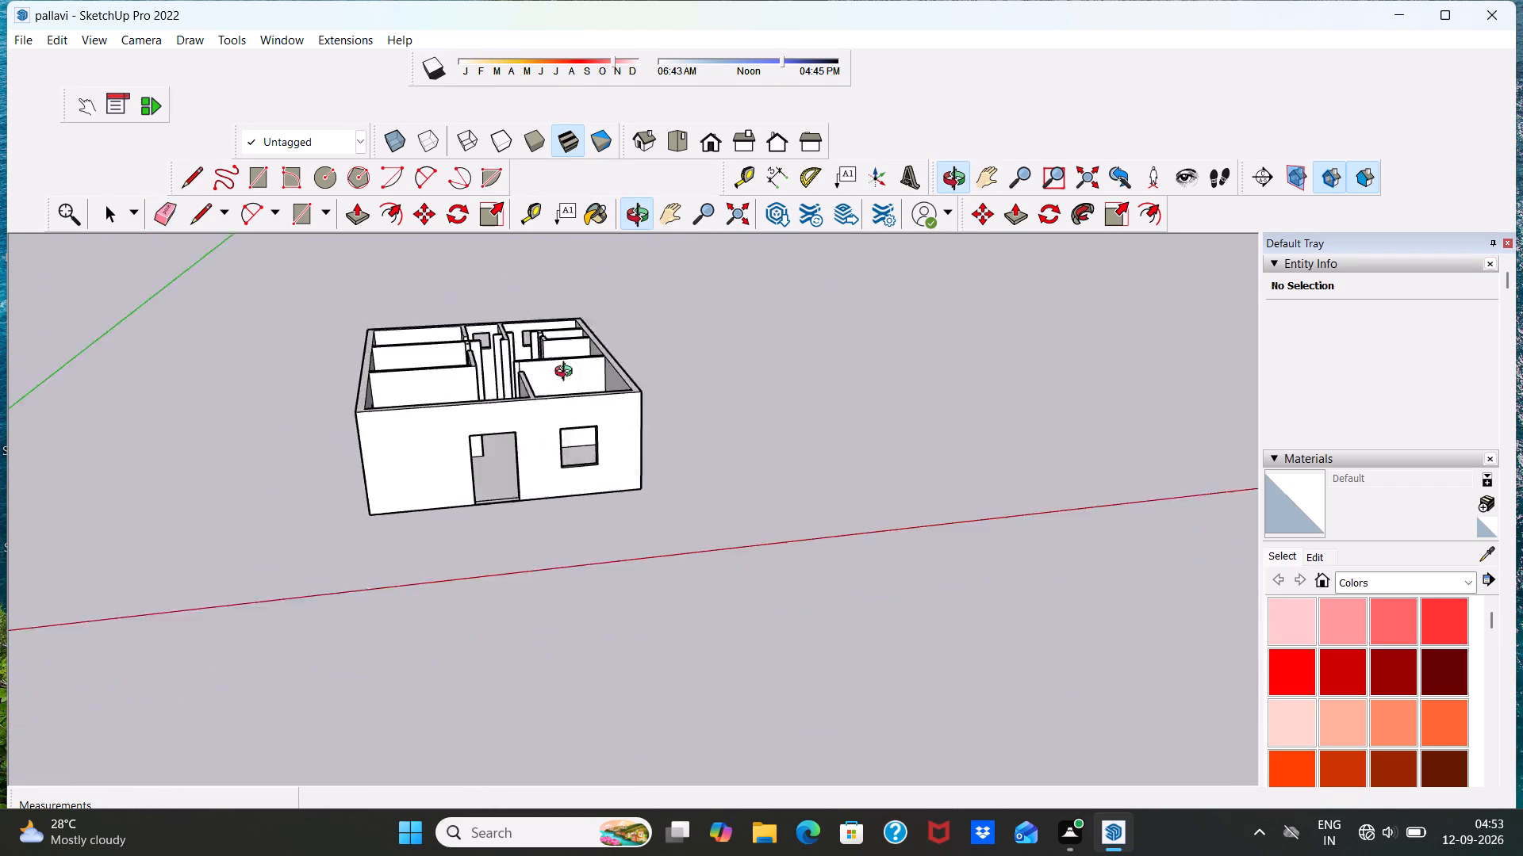
middle_drag(567, 373, 575, 342)
scroll(575, 342, down, 1)
middle_drag(401, 430, 772, 386)
scroll(401, 430, up, 1)
scroll(772, 386, down, 1)
scroll(565, 370, up, 5)
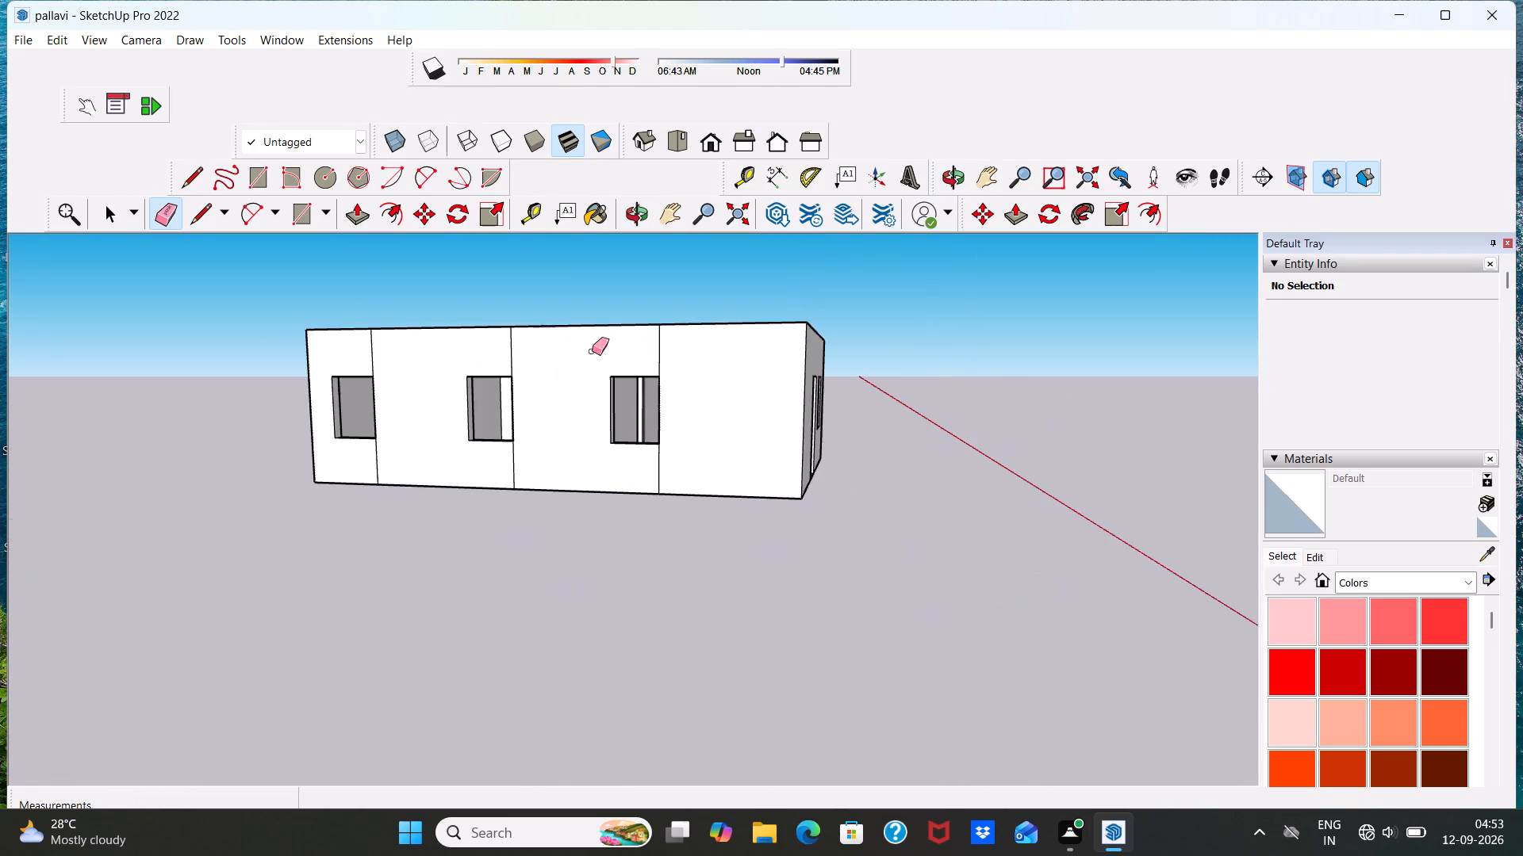
scroll(645, 352, up, 9)
click(639, 360)
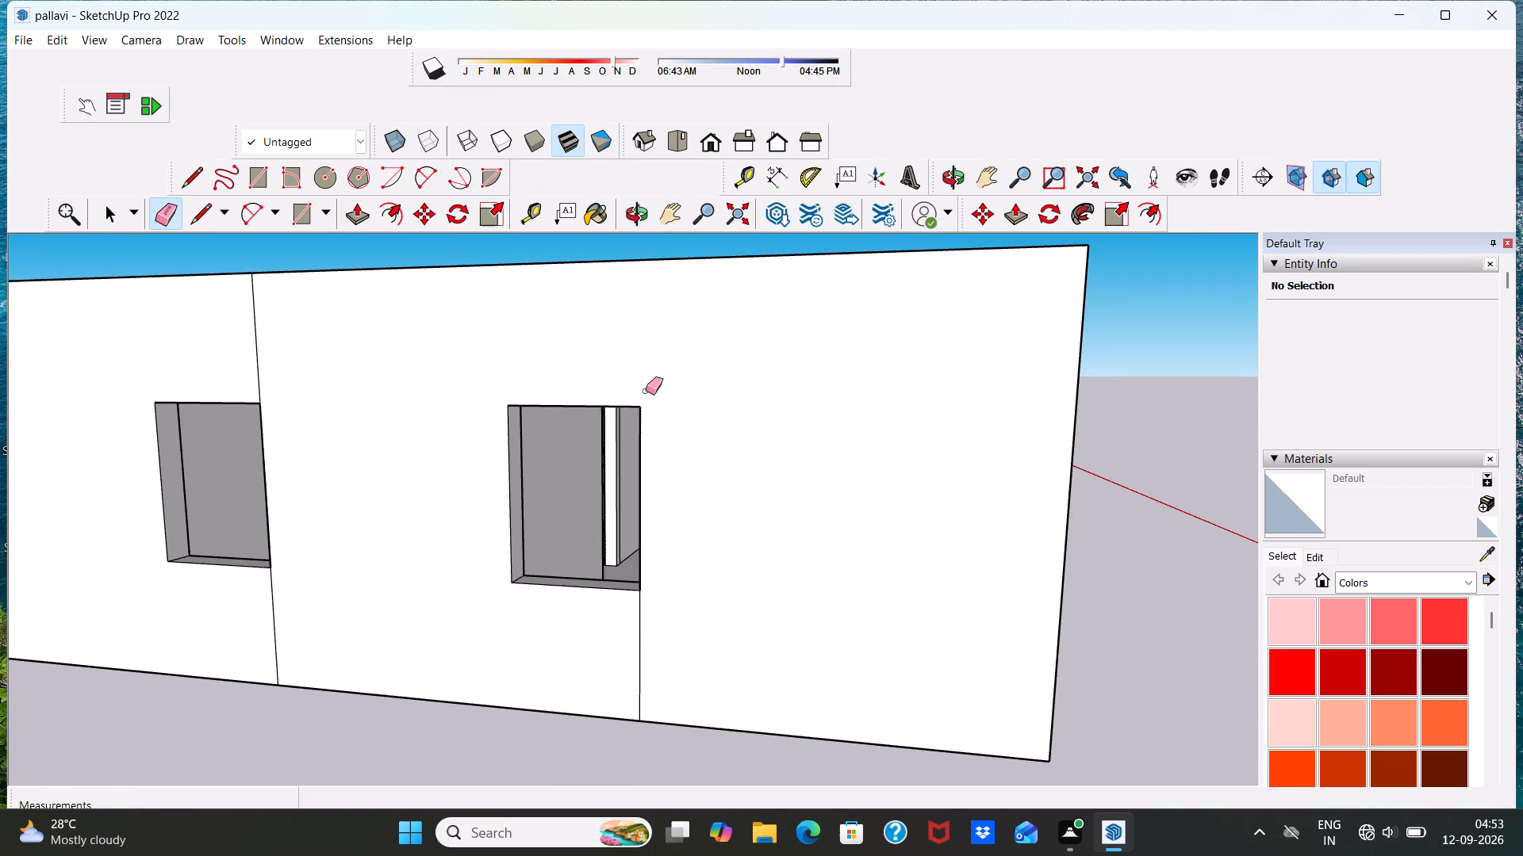
click(639, 622)
click(271, 609)
click(258, 368)
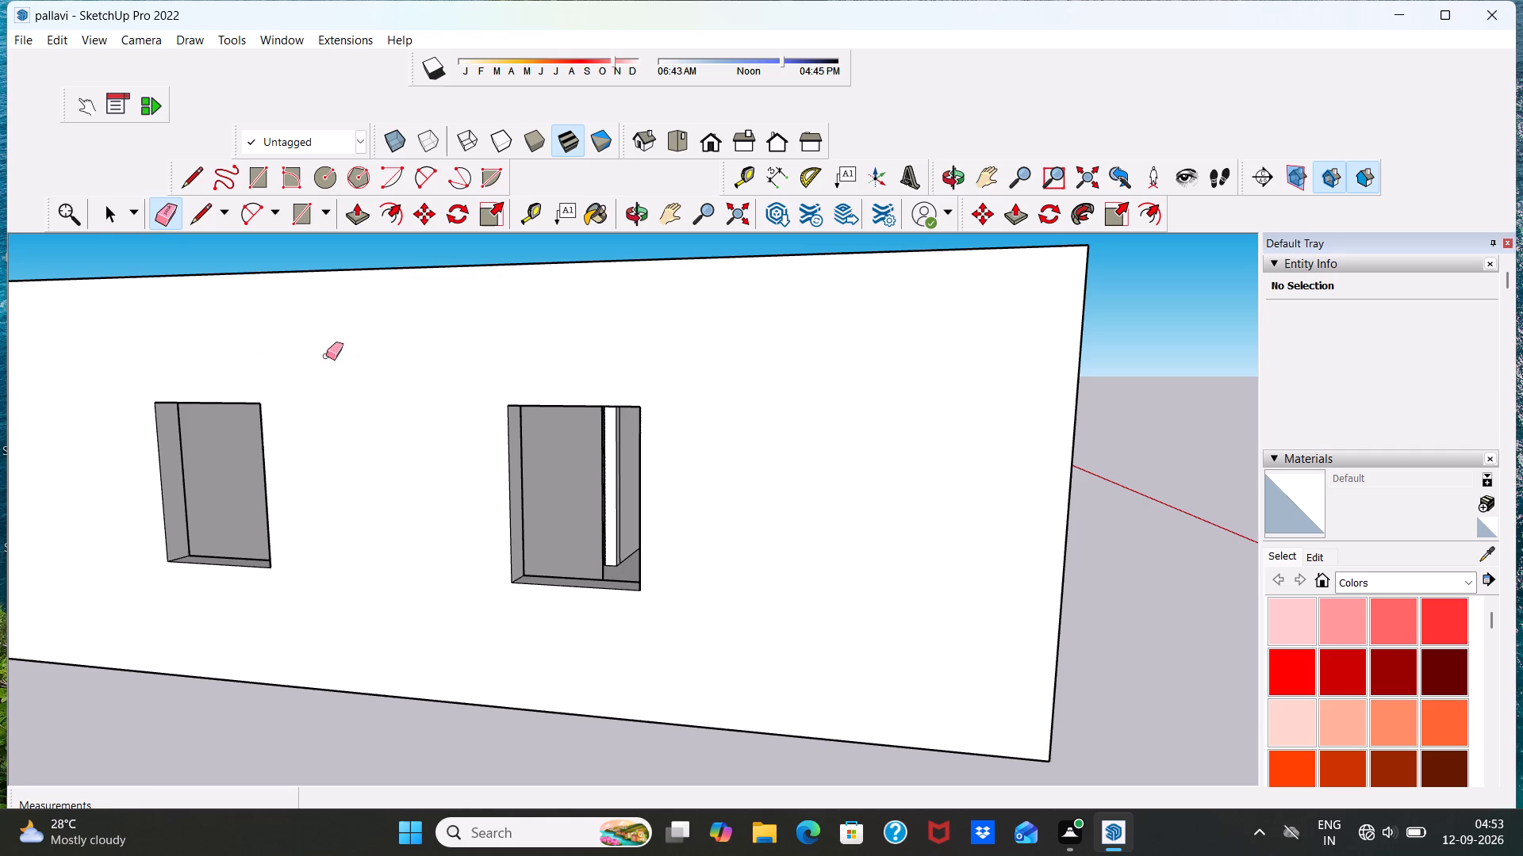
scroll(370, 334, down, 12)
scroll(111, 370, up, 19)
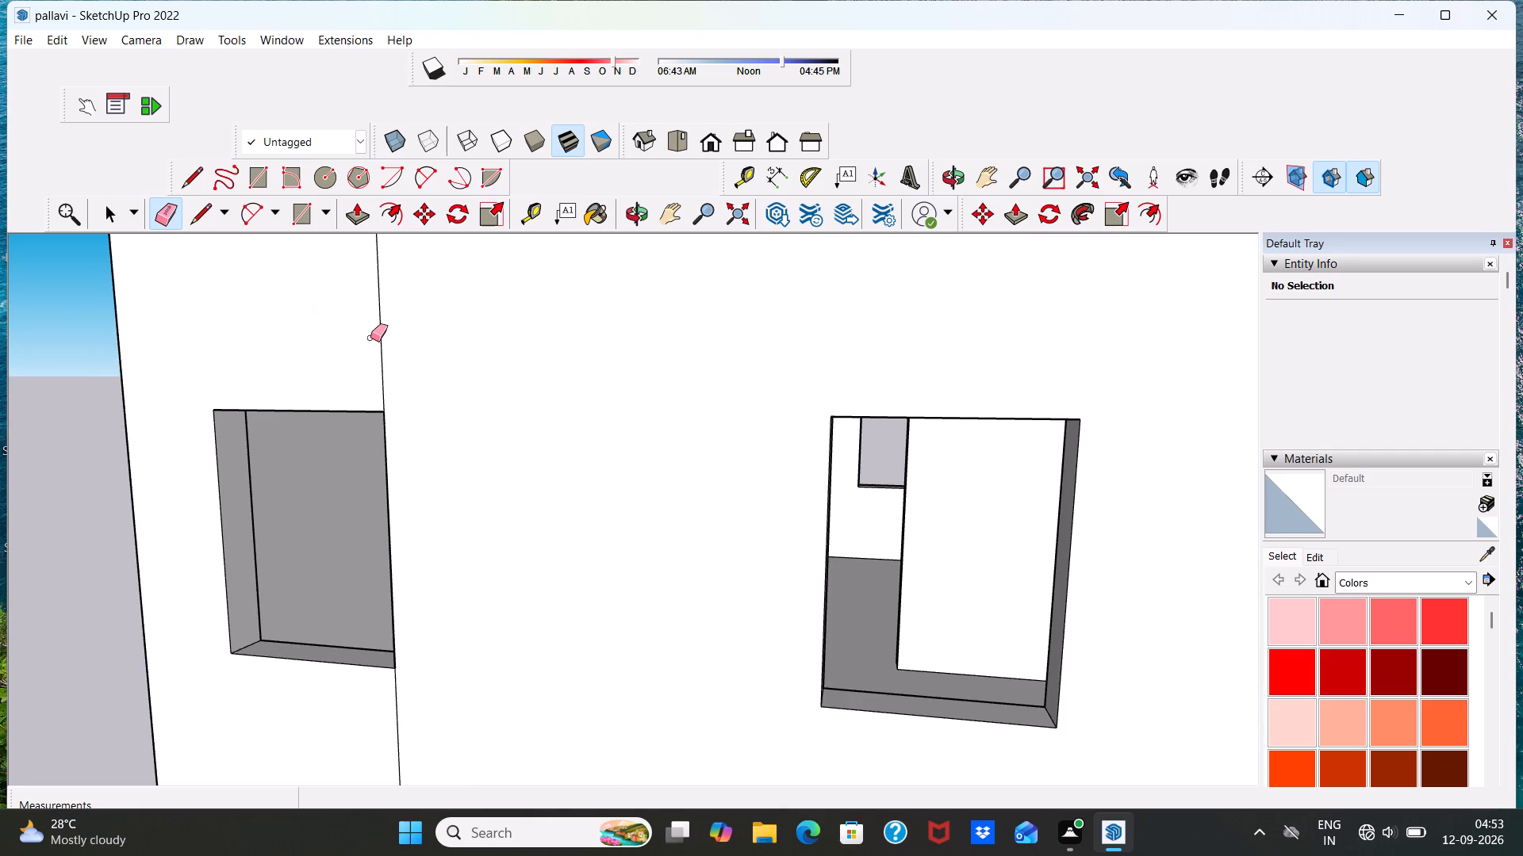
click(387, 336)
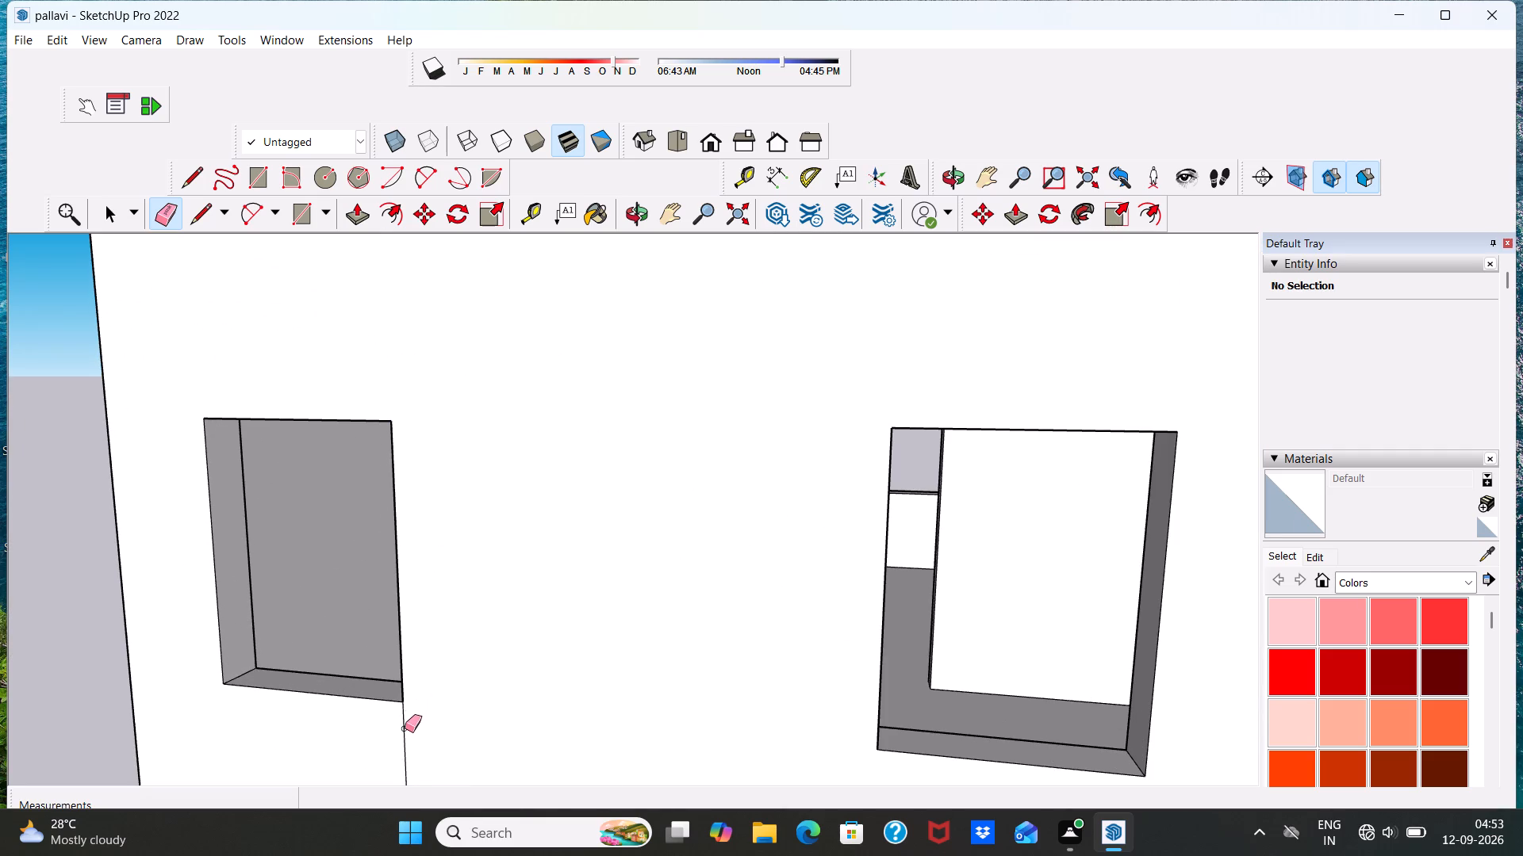
click(405, 728)
Inspect the outer walls and wall tops from the front door side for leftover seam lines.
scroll(490, 564, down, 17)
middle_drag(768, 567, 32, 613)
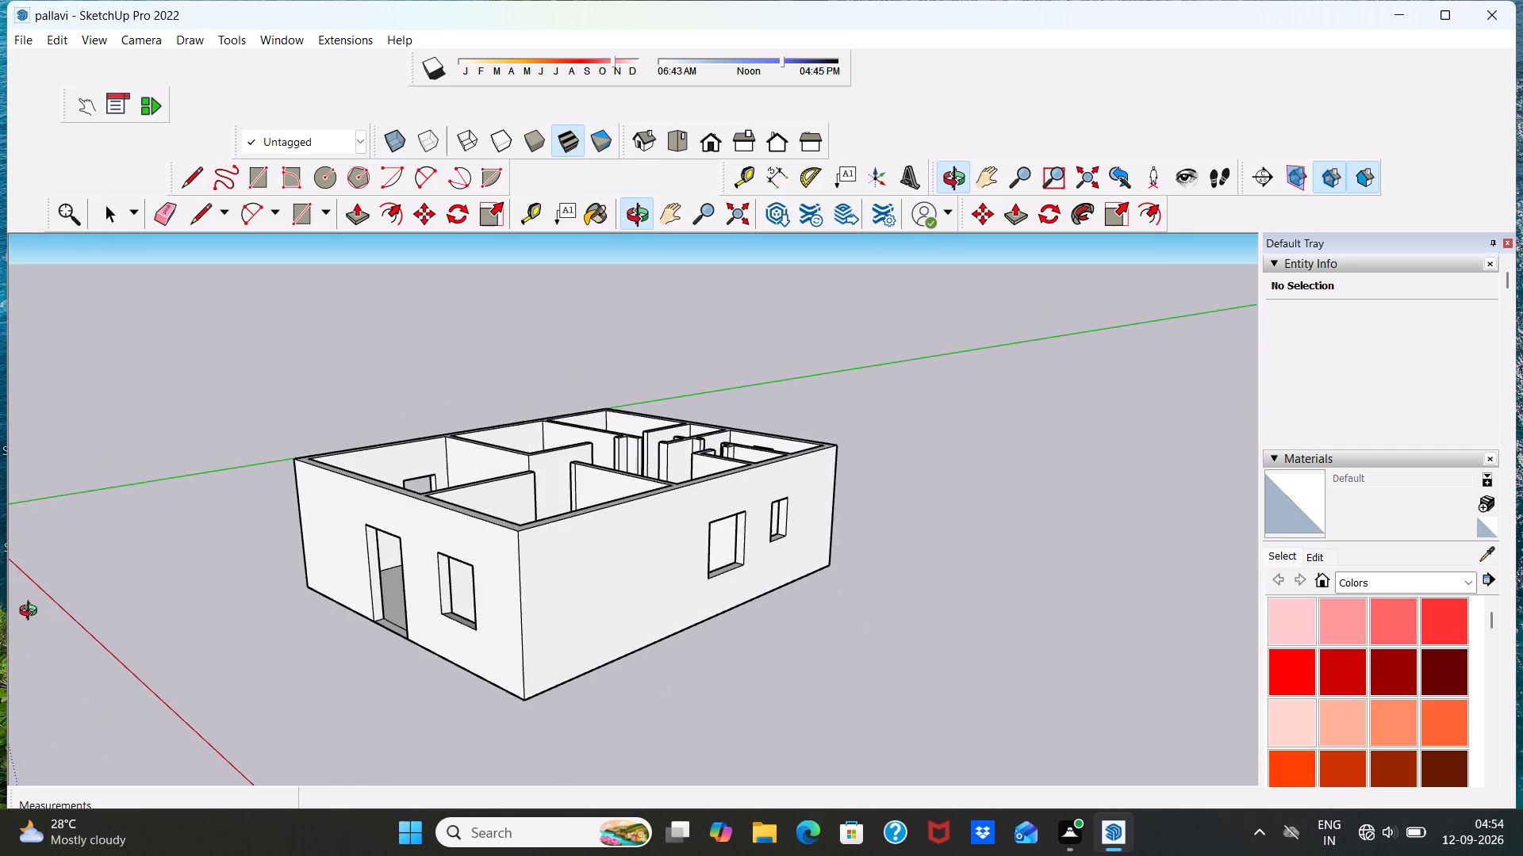
middle_drag(32, 613, 30, 614)
middle_drag(626, 452, 841, 514)
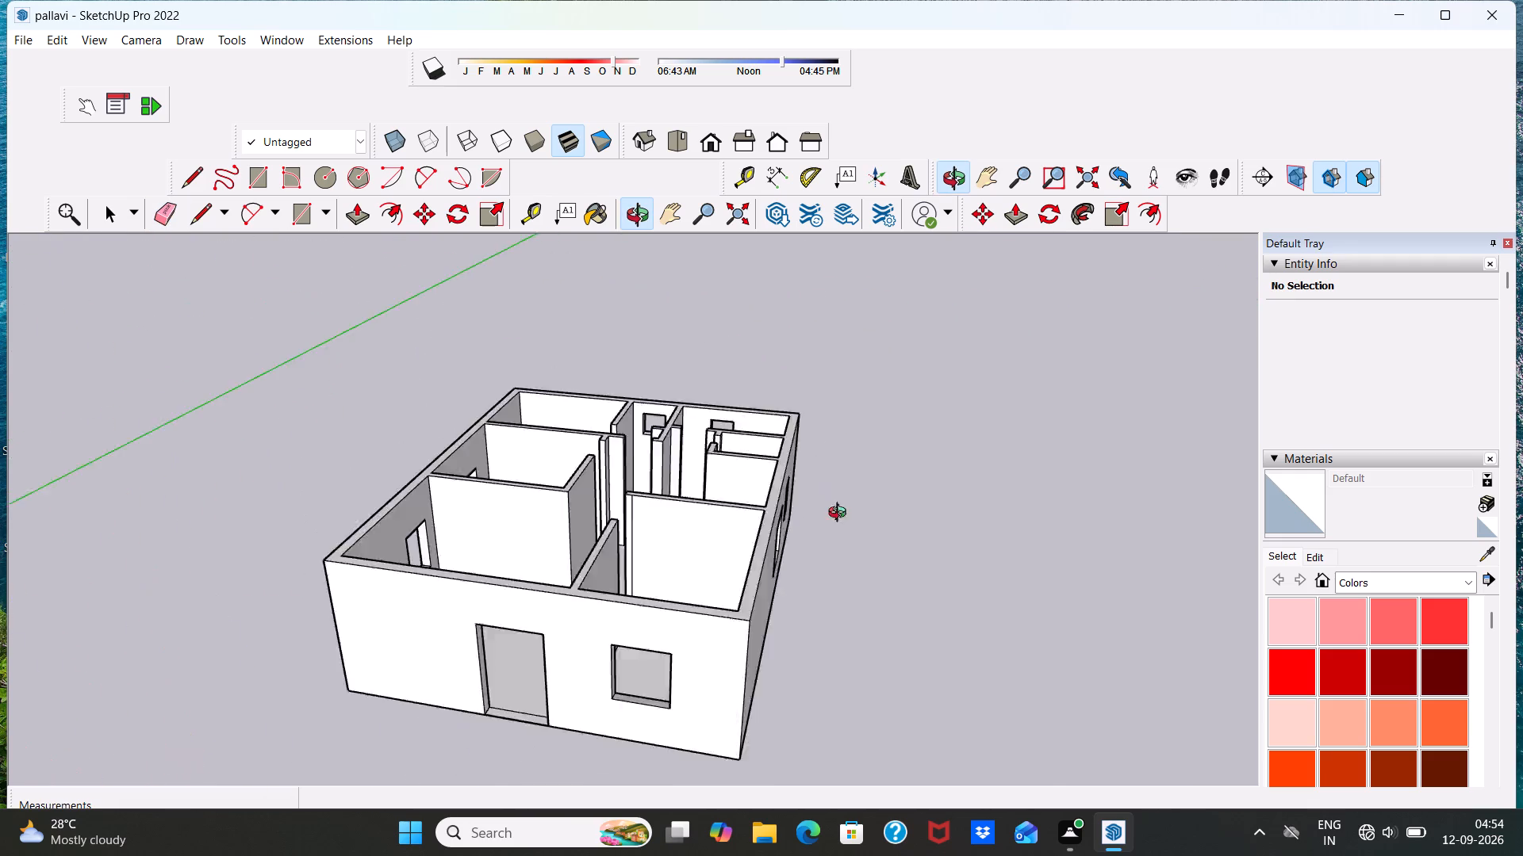
middle_drag(841, 514, 934, 429)
scroll(884, 645, down, 8)
scroll(984, 667, up, 8)
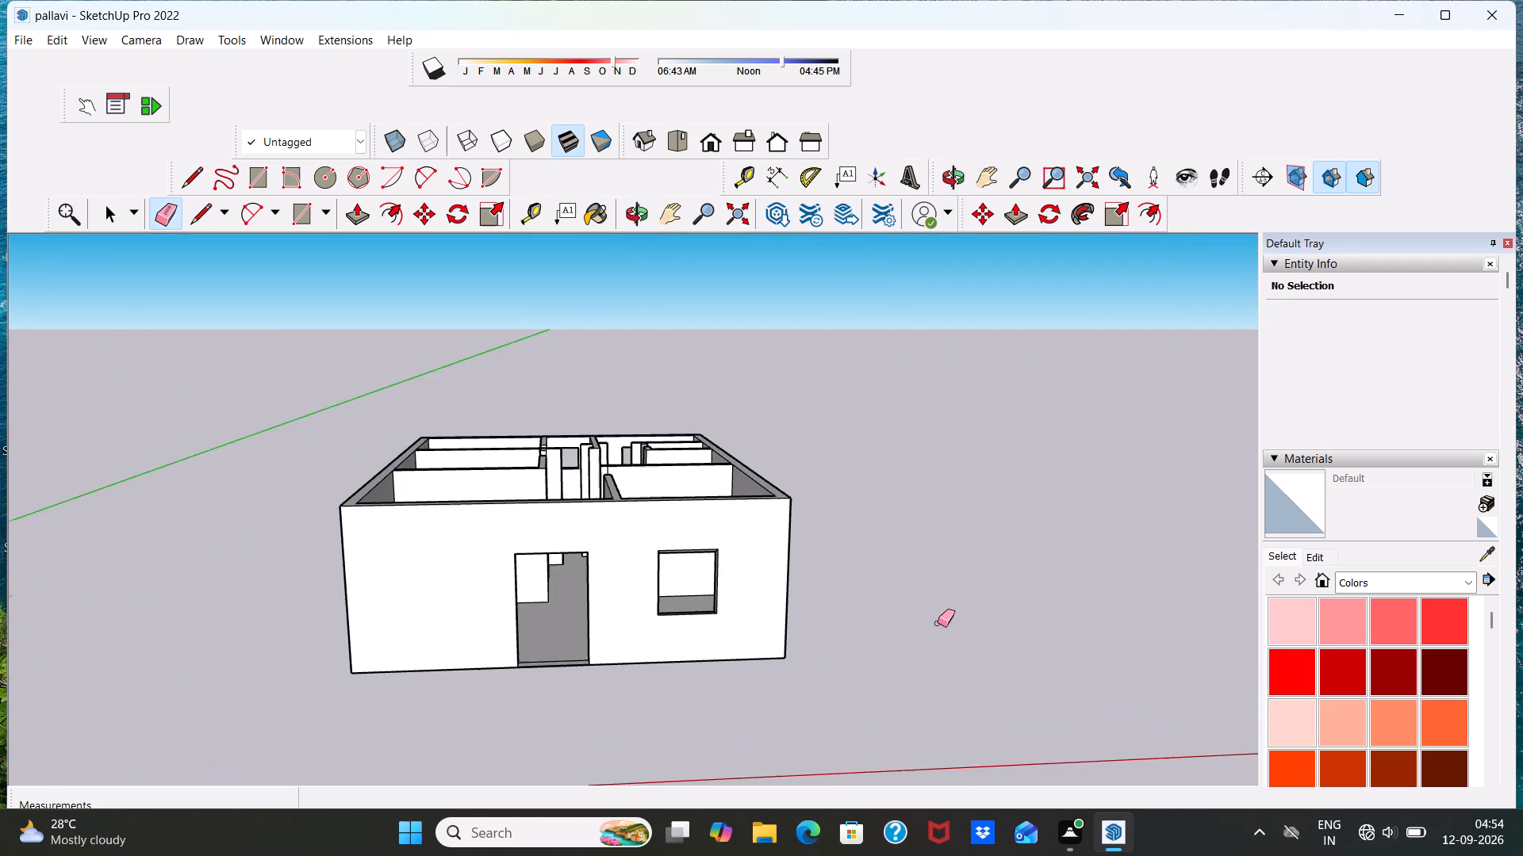
middle_drag(947, 629, 857, 692)
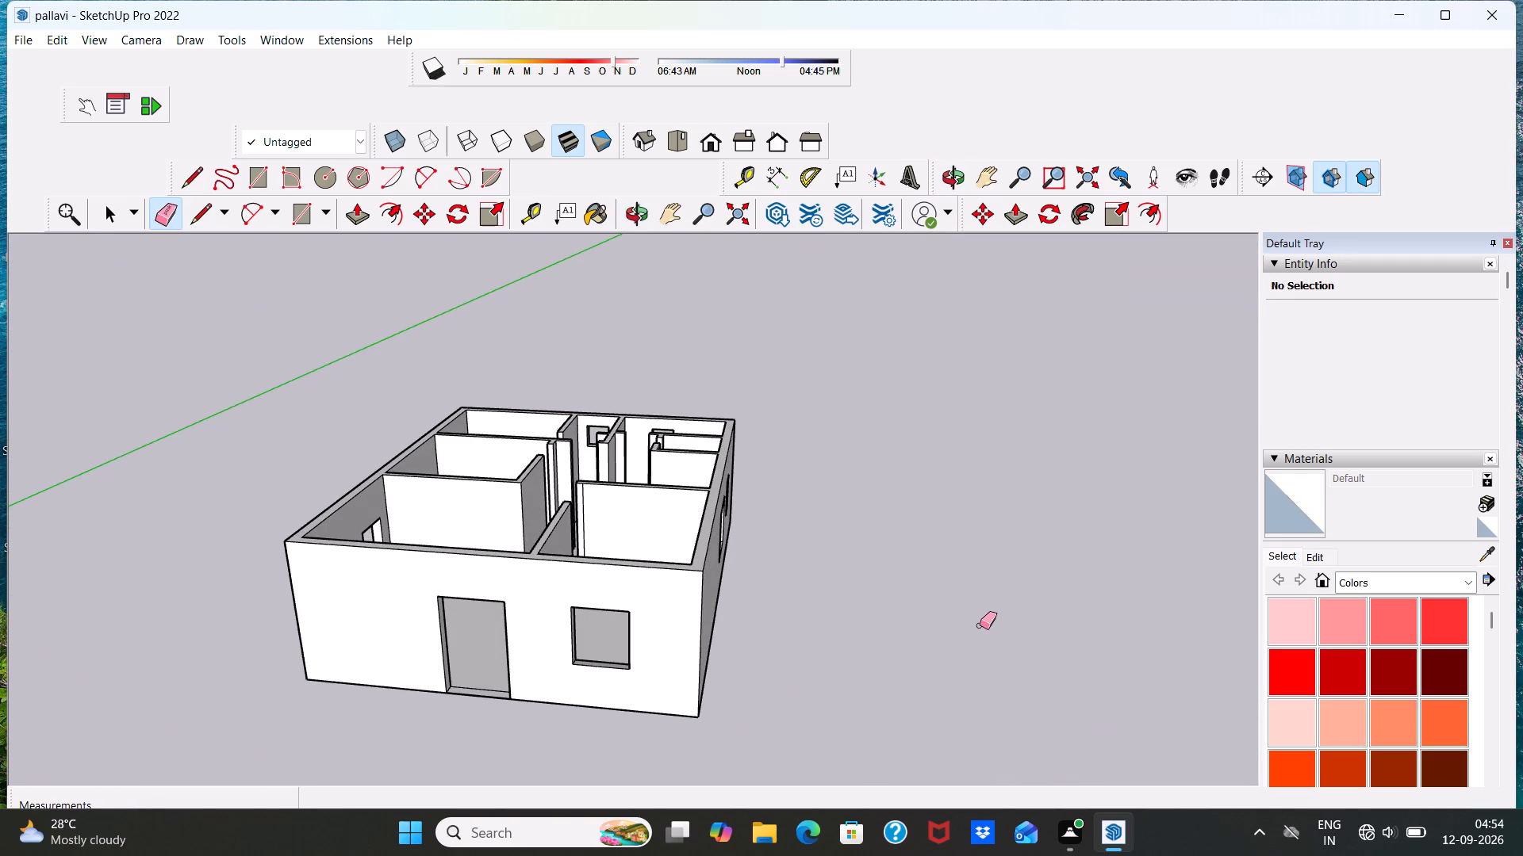
key(space)
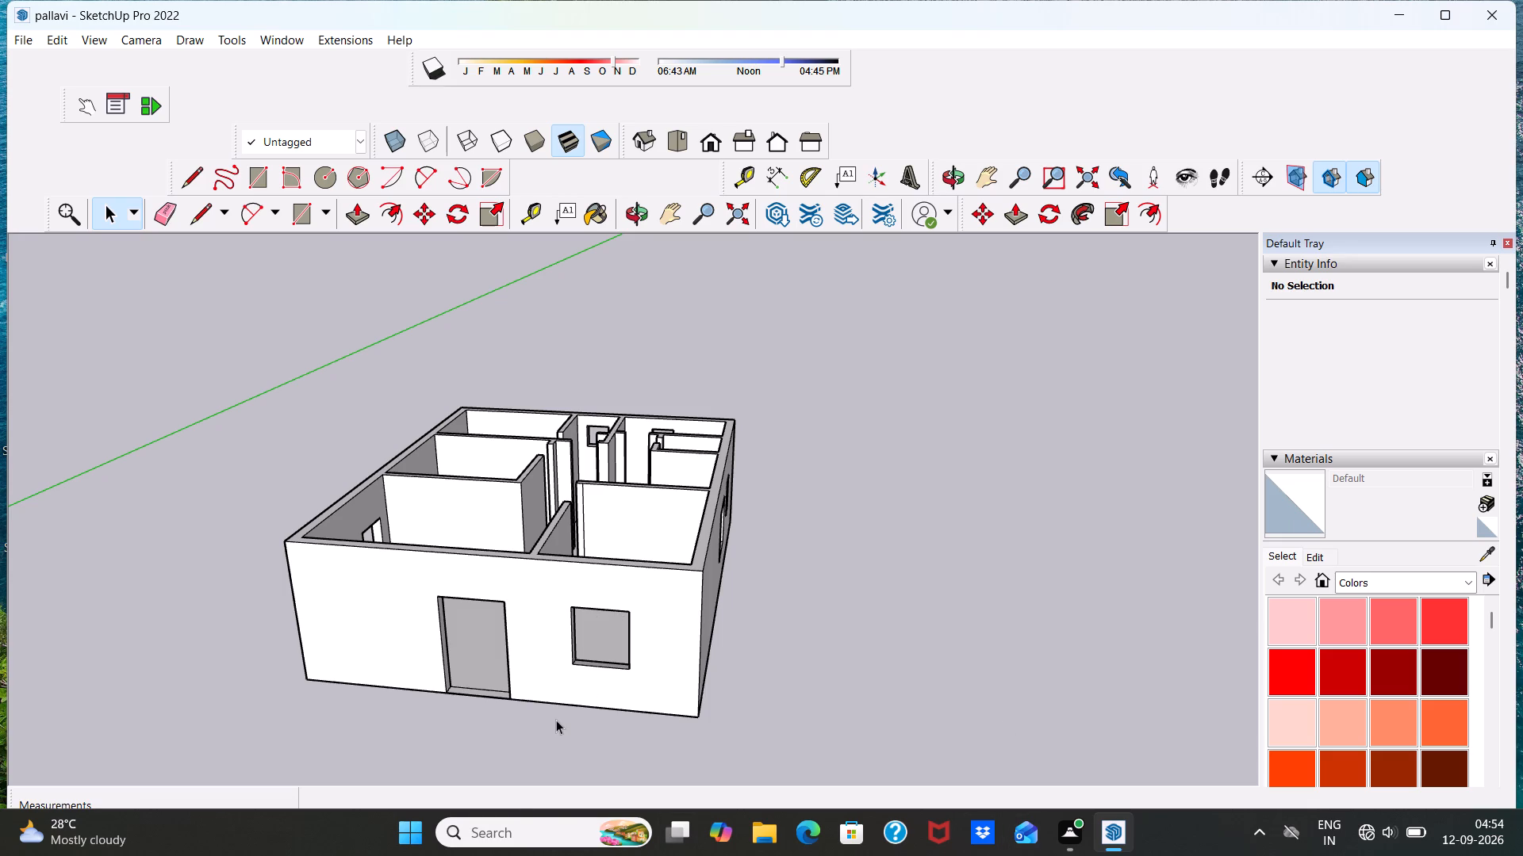
scroll(484, 693, down, 1)
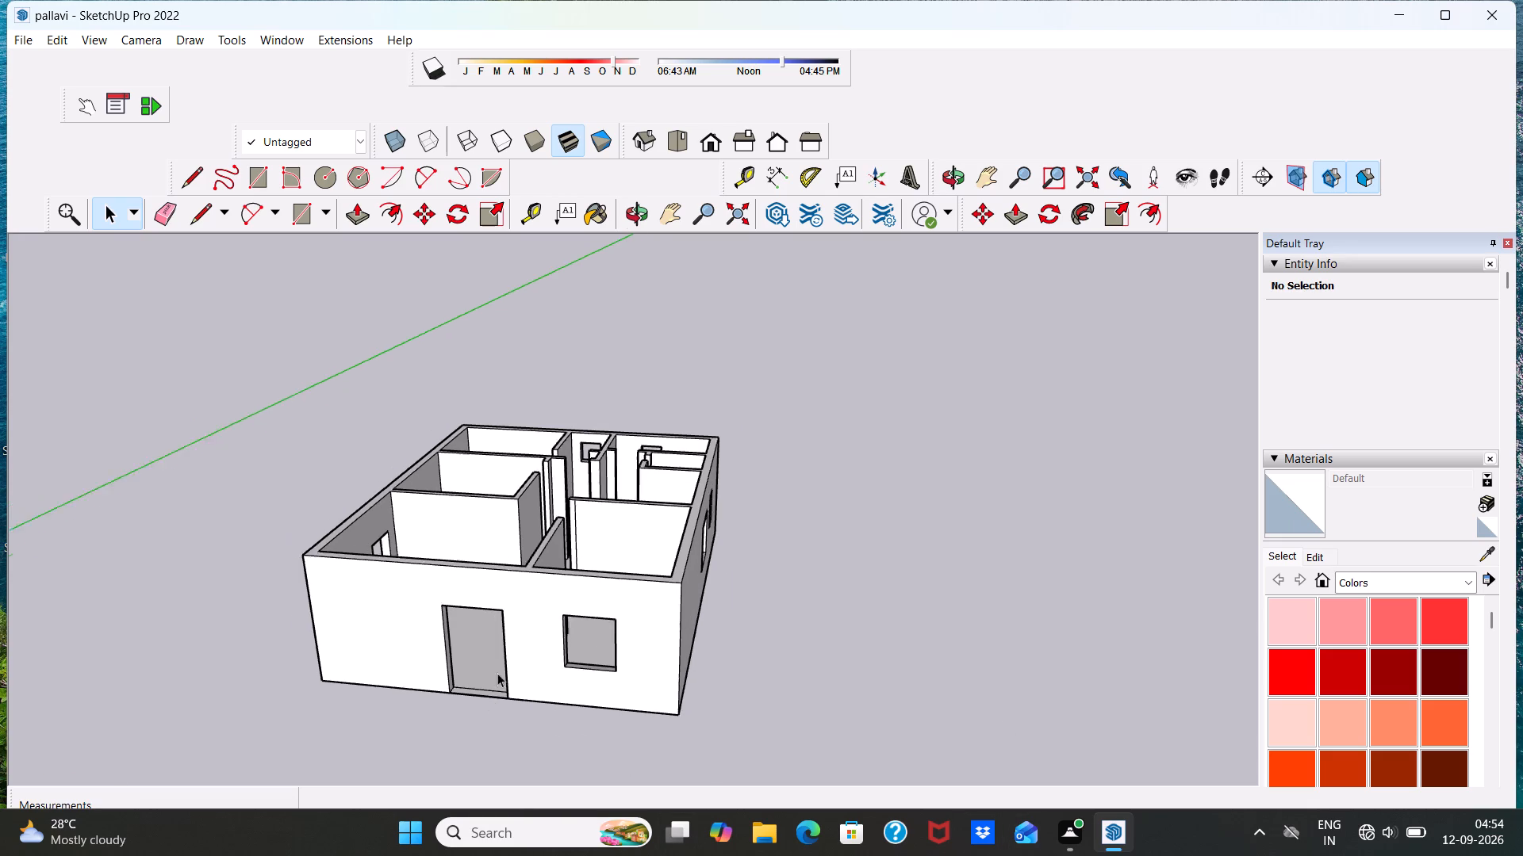
scroll(497, 673, down, 1)
scroll(603, 637, up, 6)
scroll(359, 735, down, 1)
middle_drag(359, 733, 432, 701)
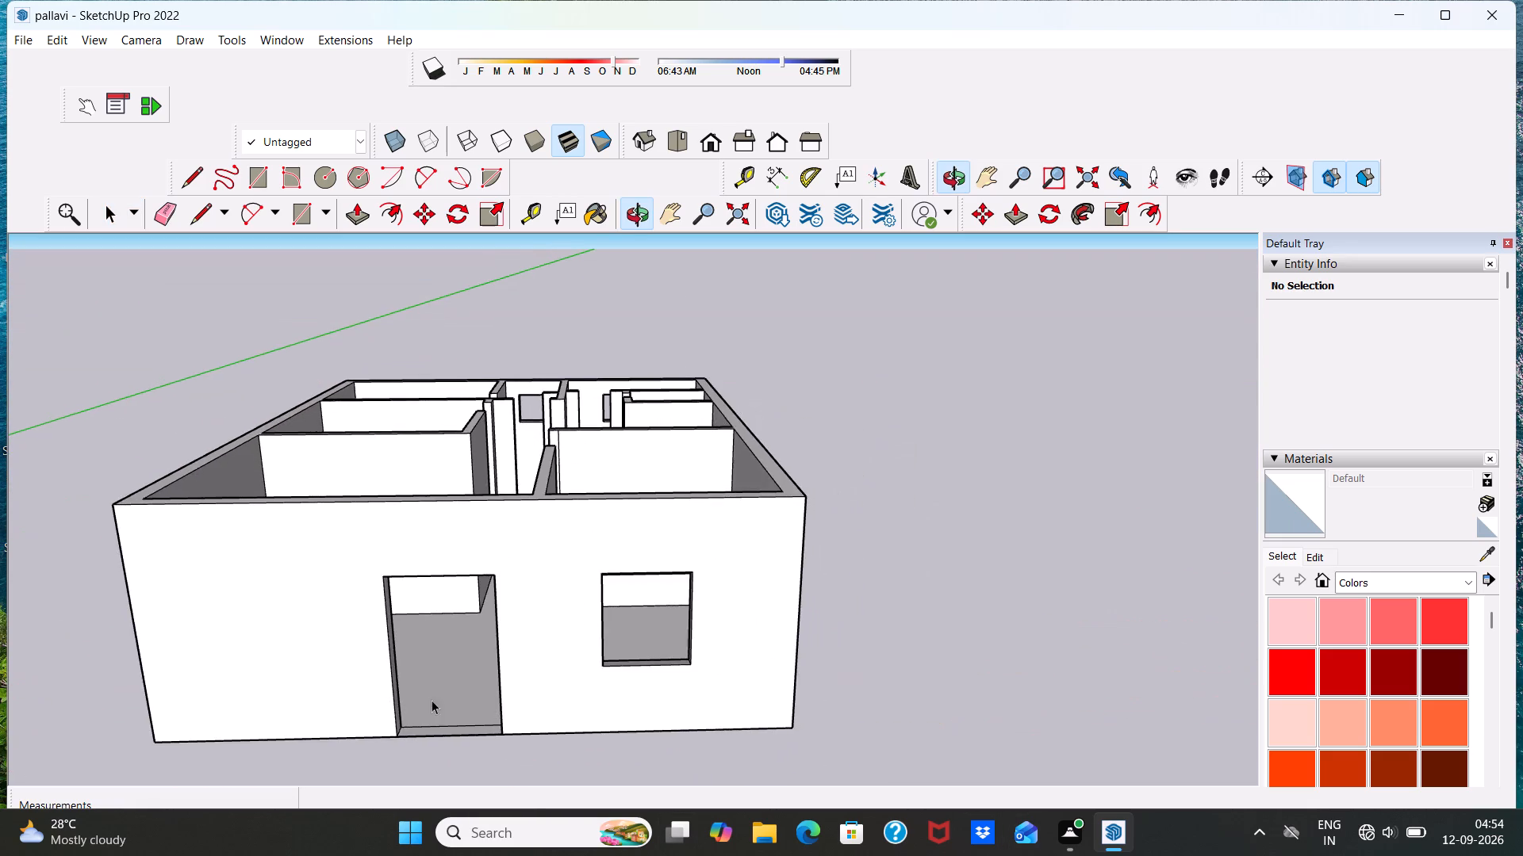
scroll(465, 690, down, 5)
scroll(576, 709, up, 6)
scroll(577, 698, down, 6)
scroll(382, 663, up, 4)
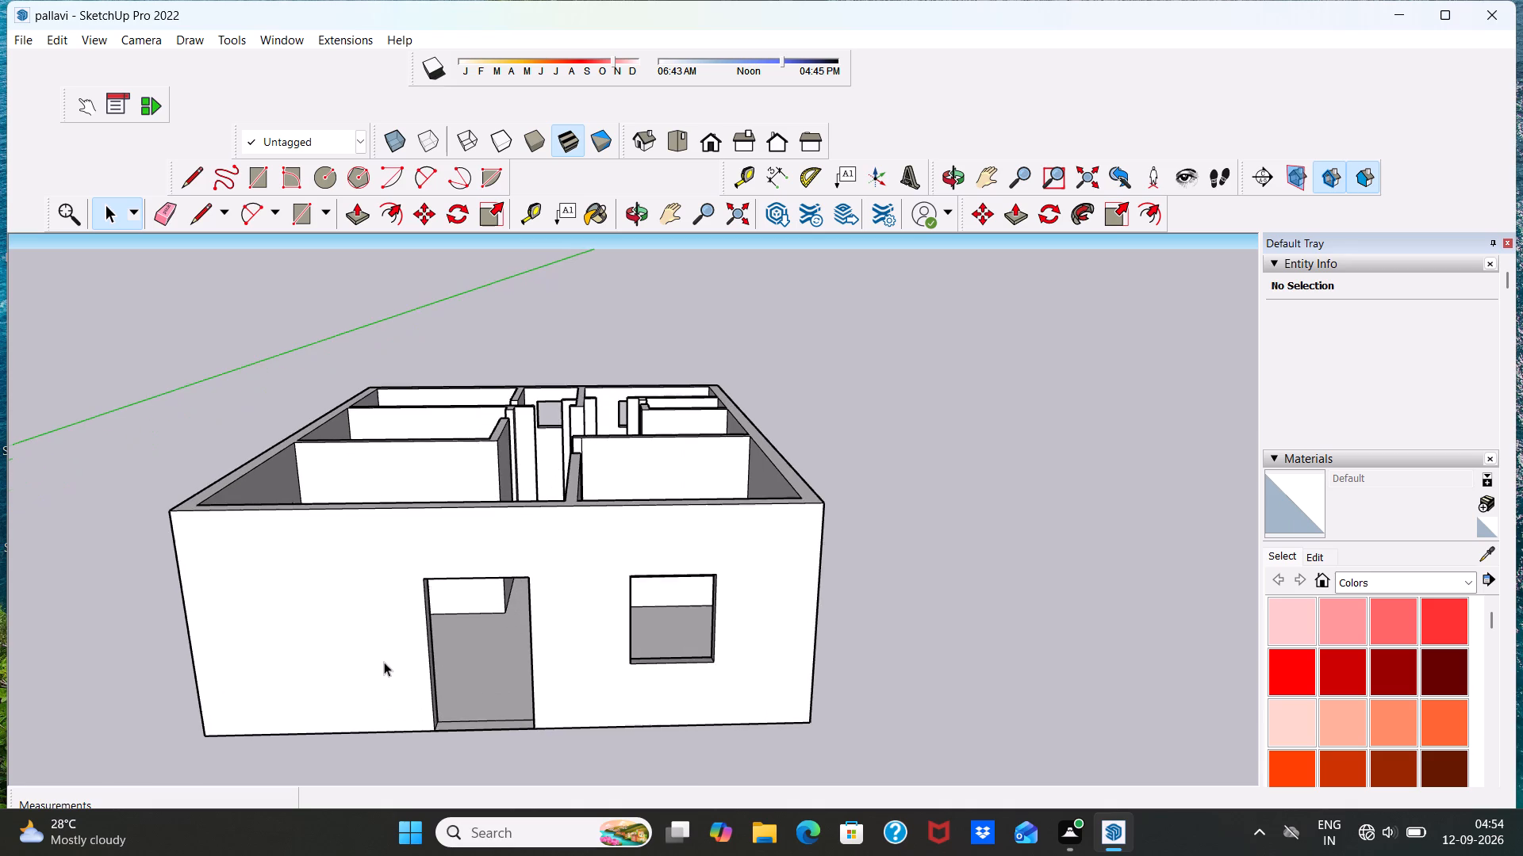
scroll(485, 576, down, 4)
scroll(596, 647, up, 2)
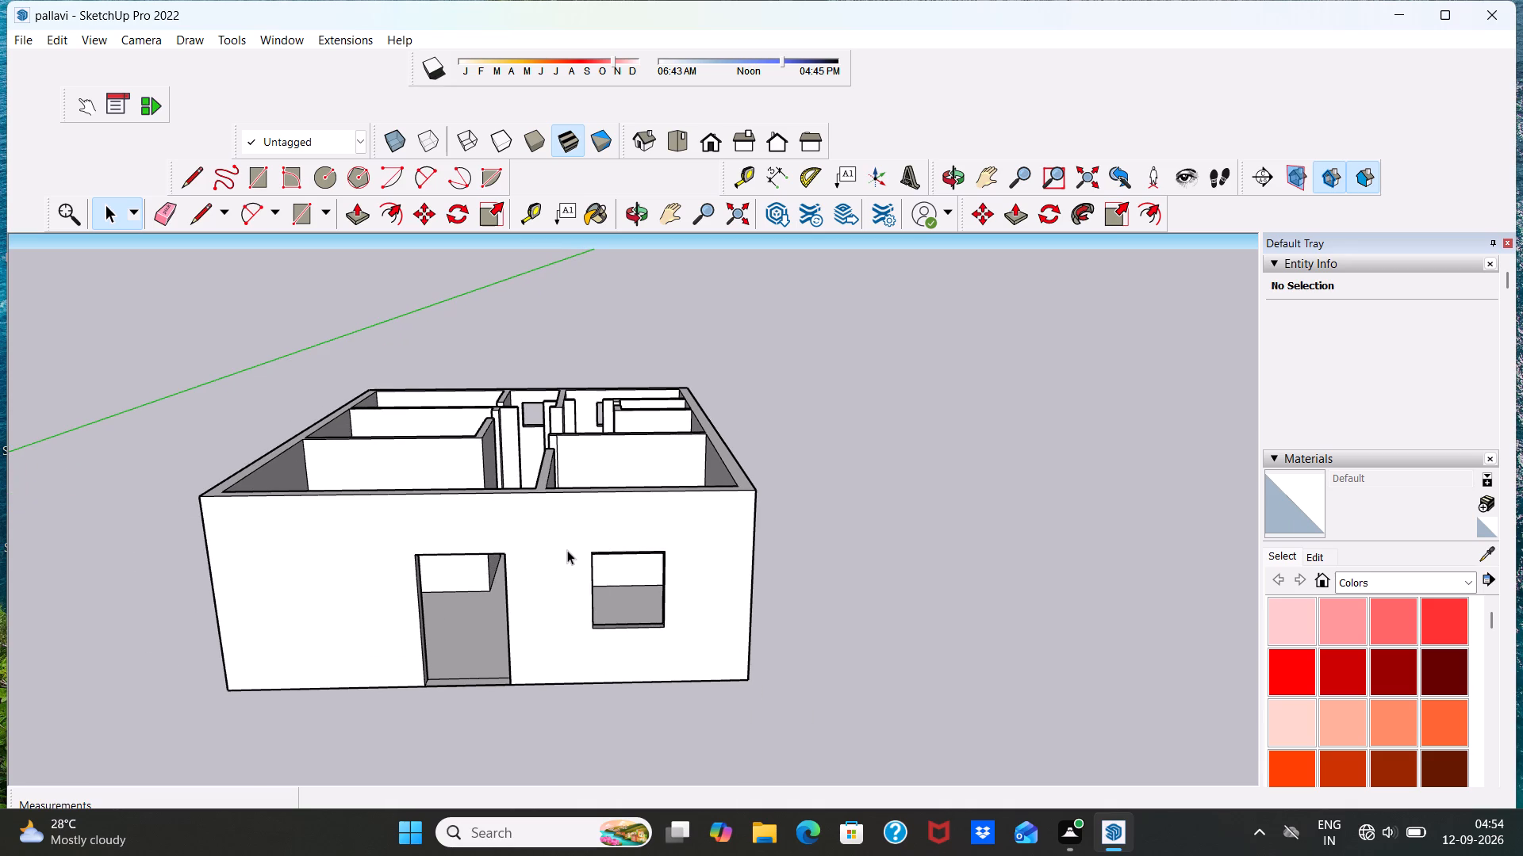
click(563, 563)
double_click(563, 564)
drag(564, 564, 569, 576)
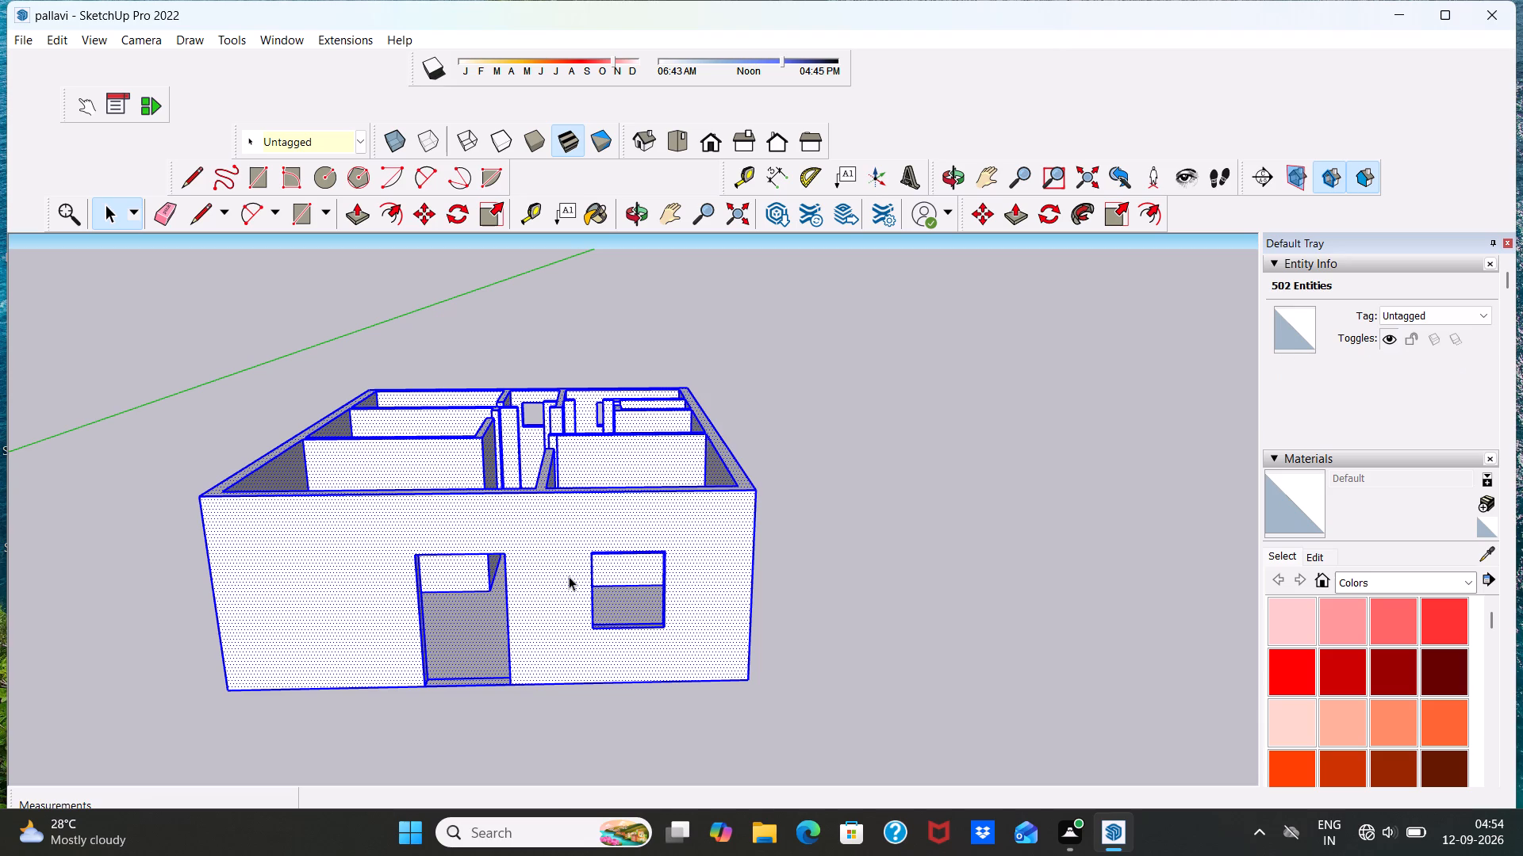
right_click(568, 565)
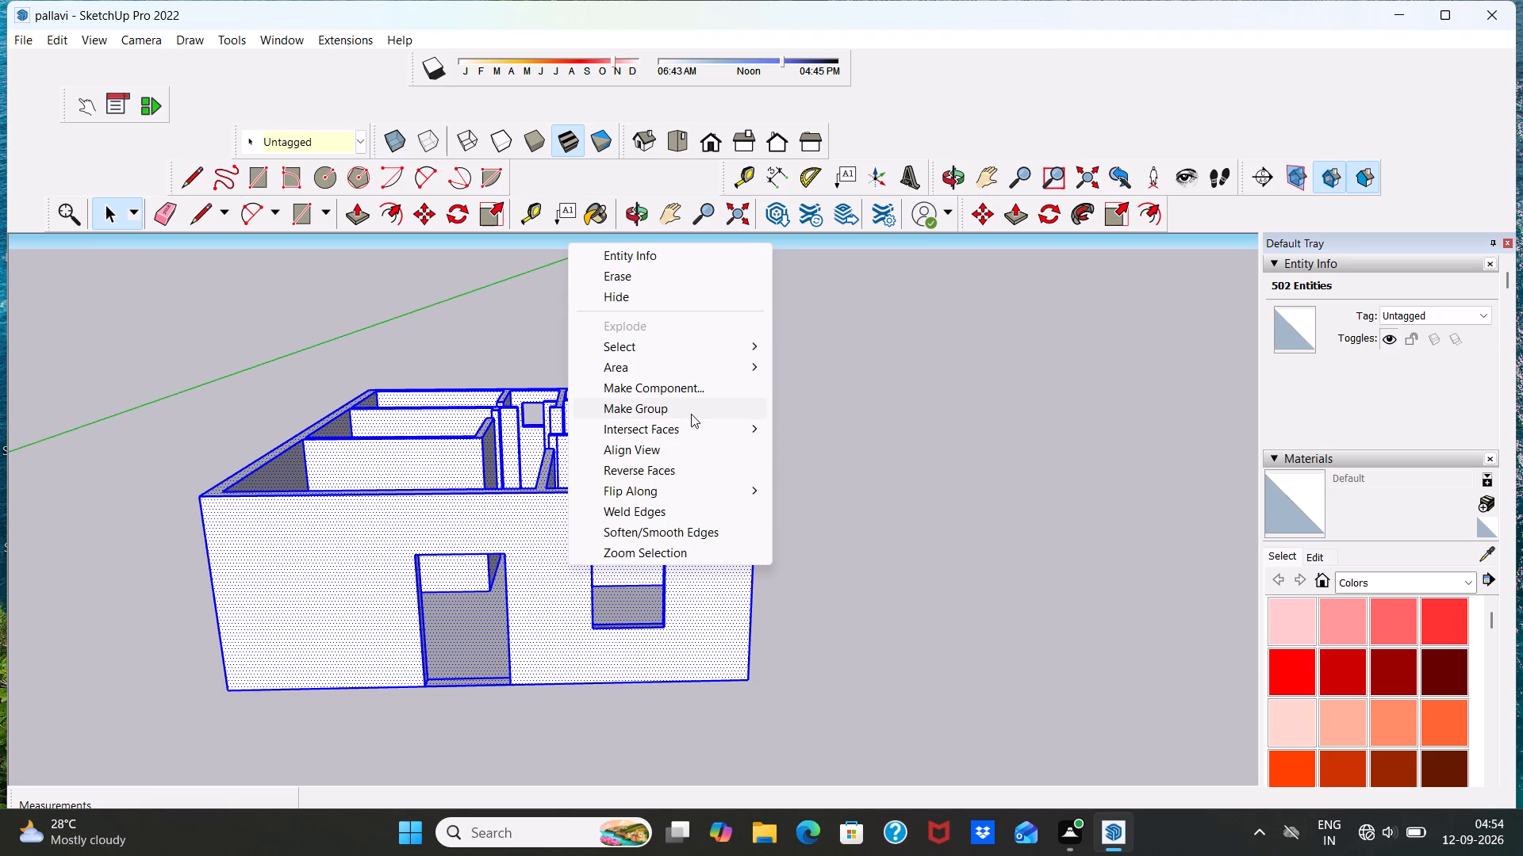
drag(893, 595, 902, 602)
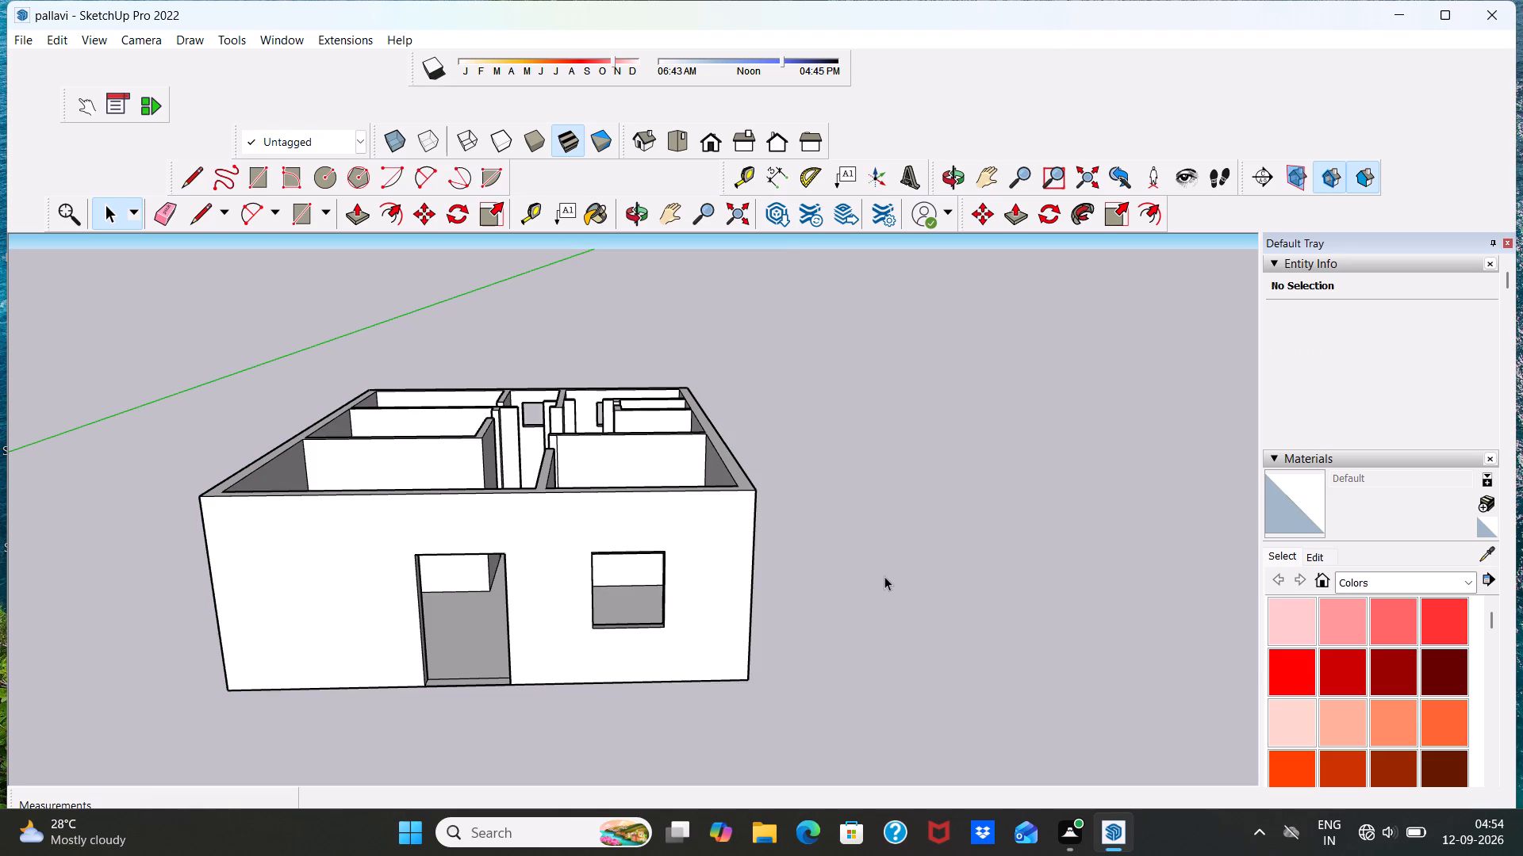
Paint the front room's partition face opposite the door wall and its adjoining face along the passage with Color A01.
click(1297, 617)
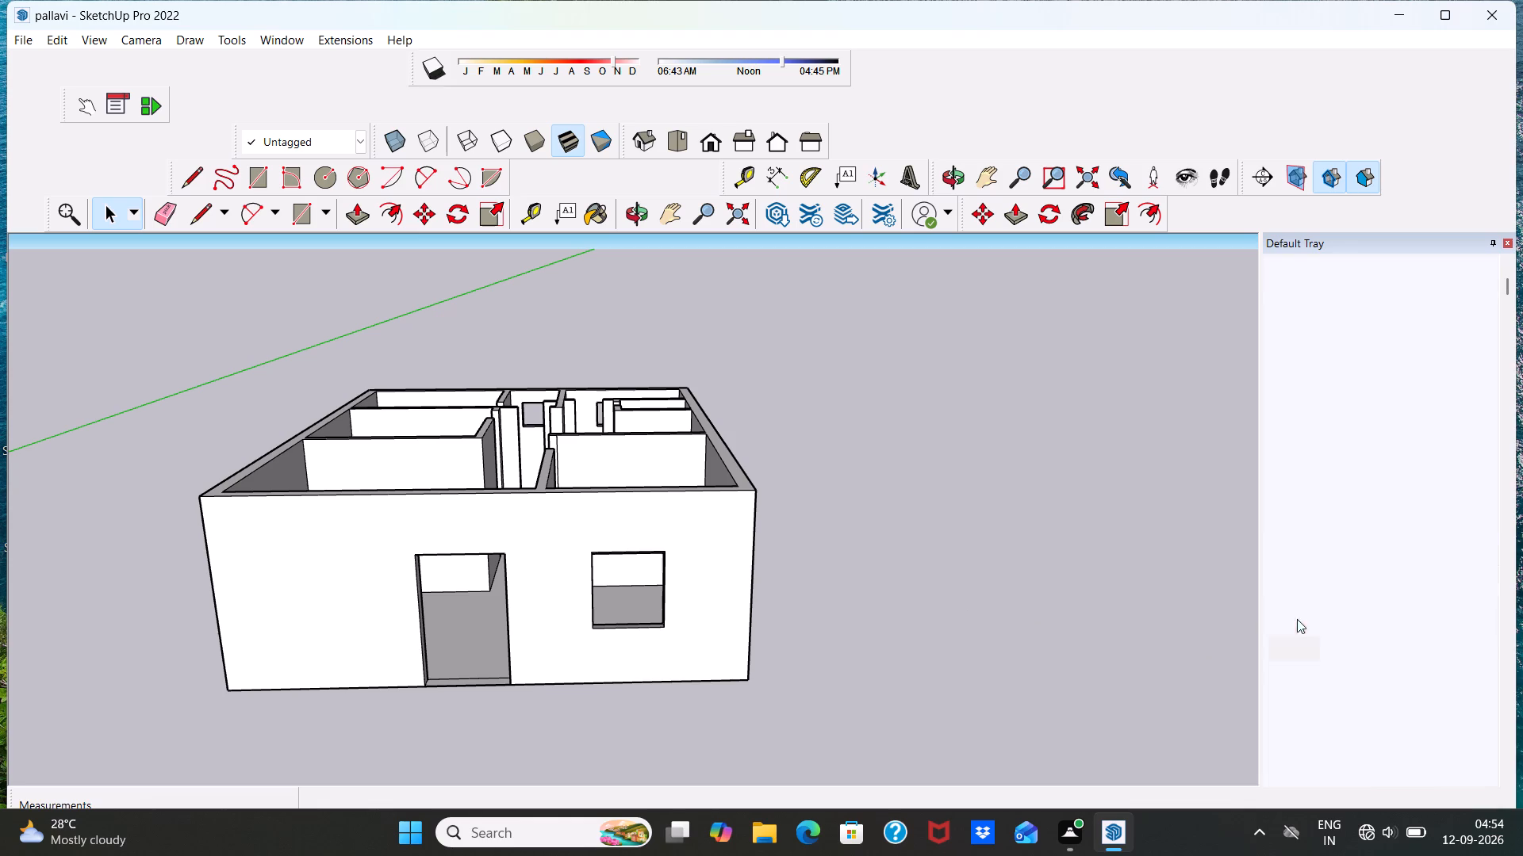
scroll(680, 613, up, 3)
scroll(681, 608, down, 7)
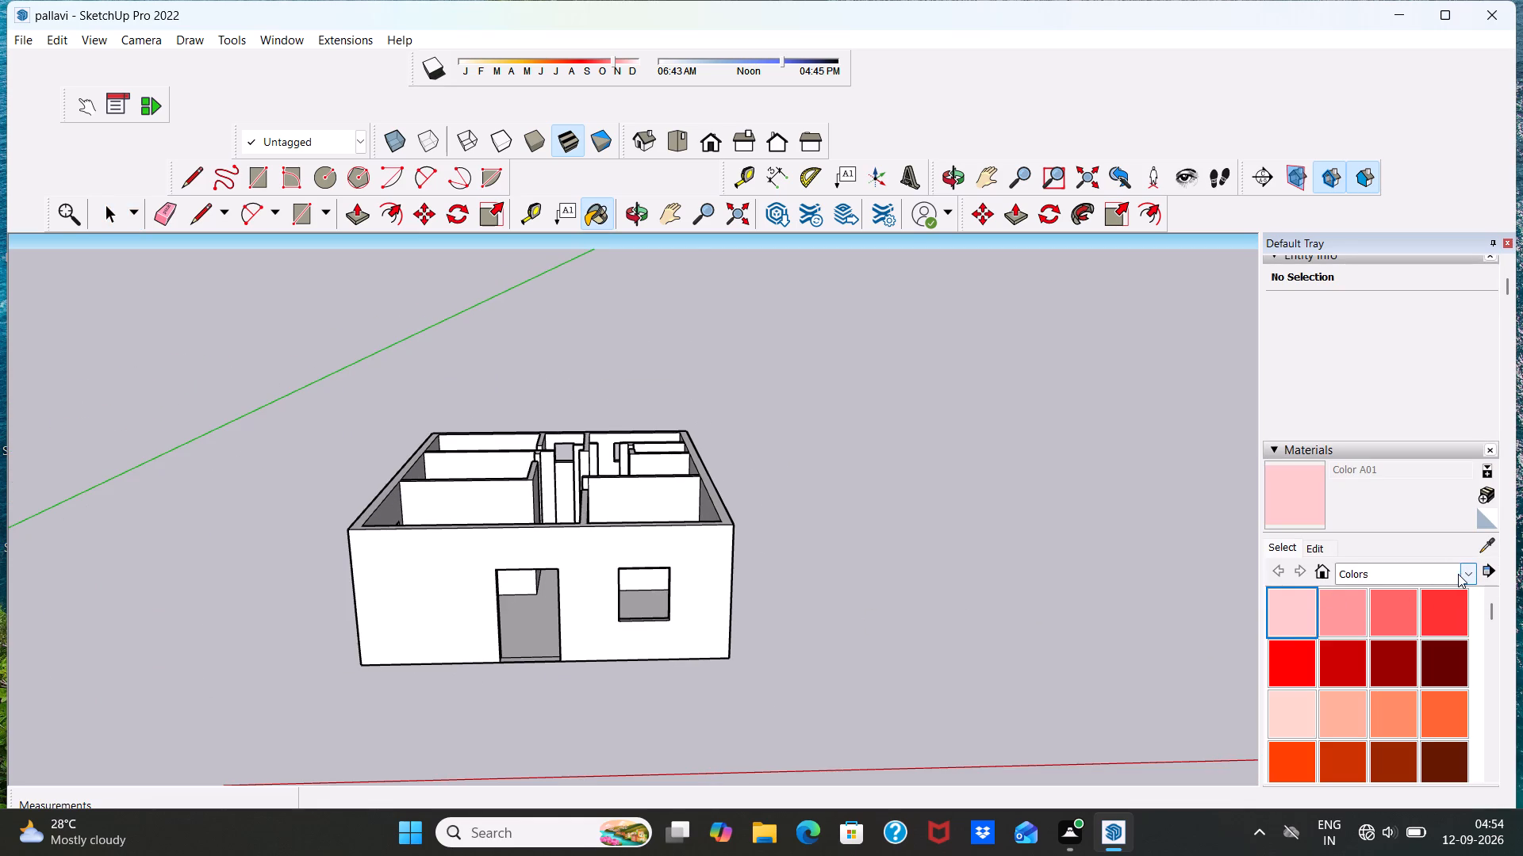
middle_drag(645, 503, 646, 650)
scroll(416, 549, up, 6)
click(515, 549)
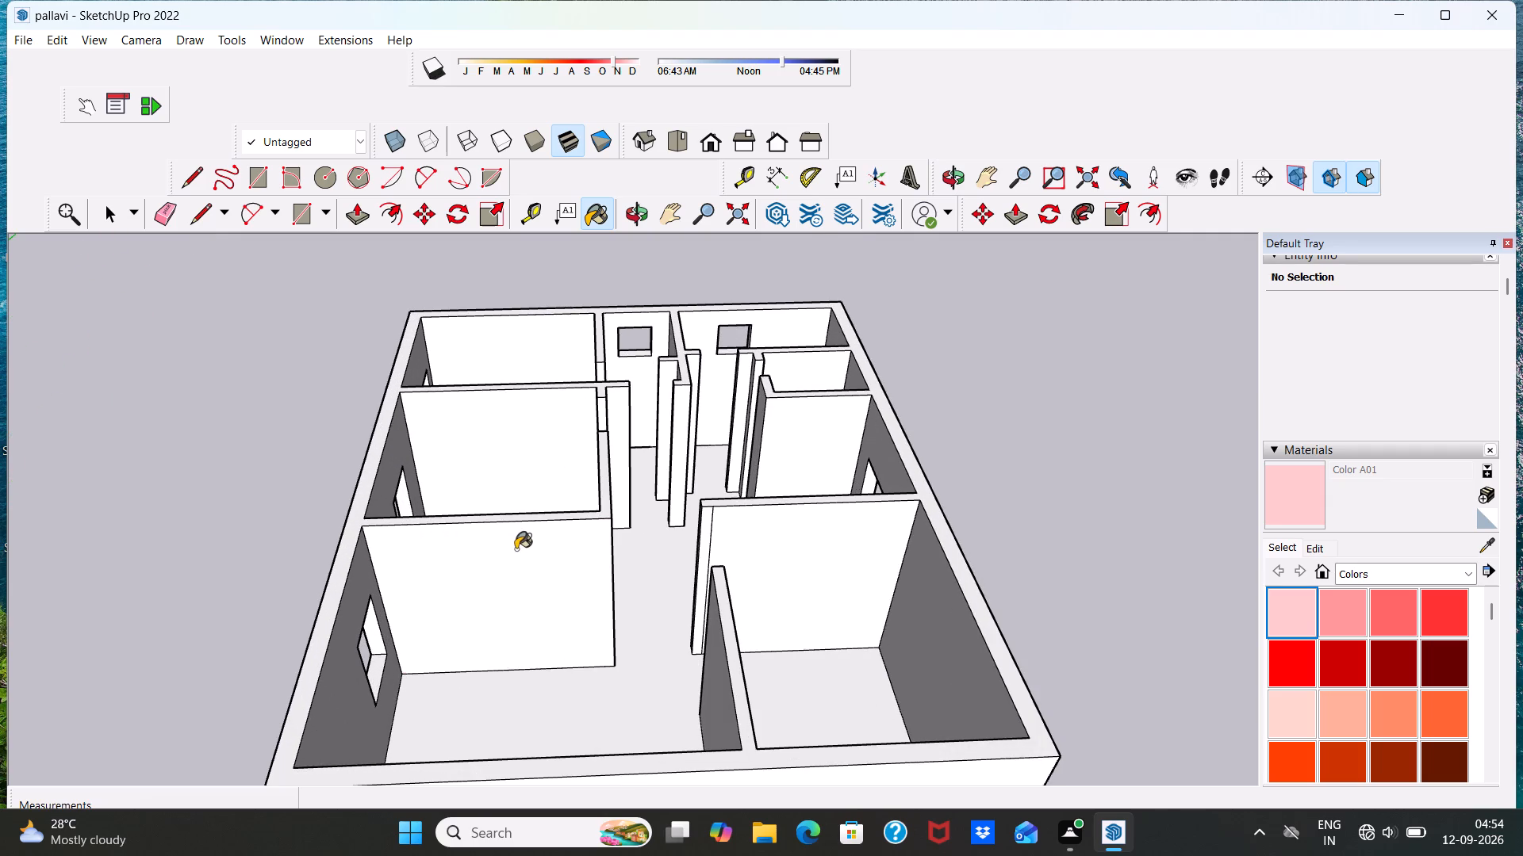
scroll(566, 523, up, 5)
scroll(646, 495, up, 4)
scroll(653, 489, down, 6)
middle_drag(696, 492, 624, 508)
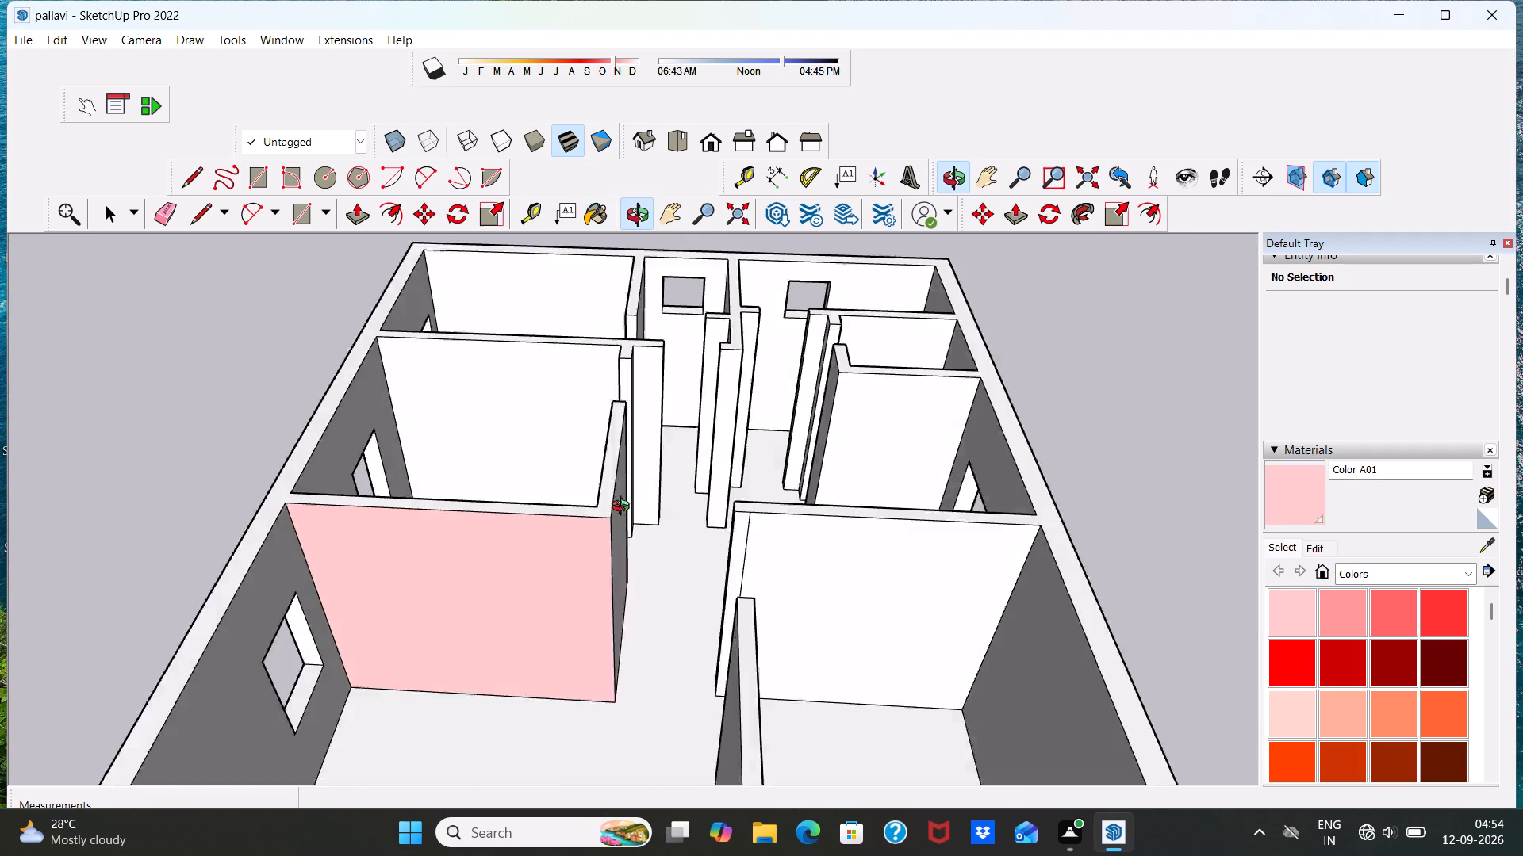
middle_drag(624, 508, 550, 503)
click(551, 479)
scroll(525, 484, up, 4)
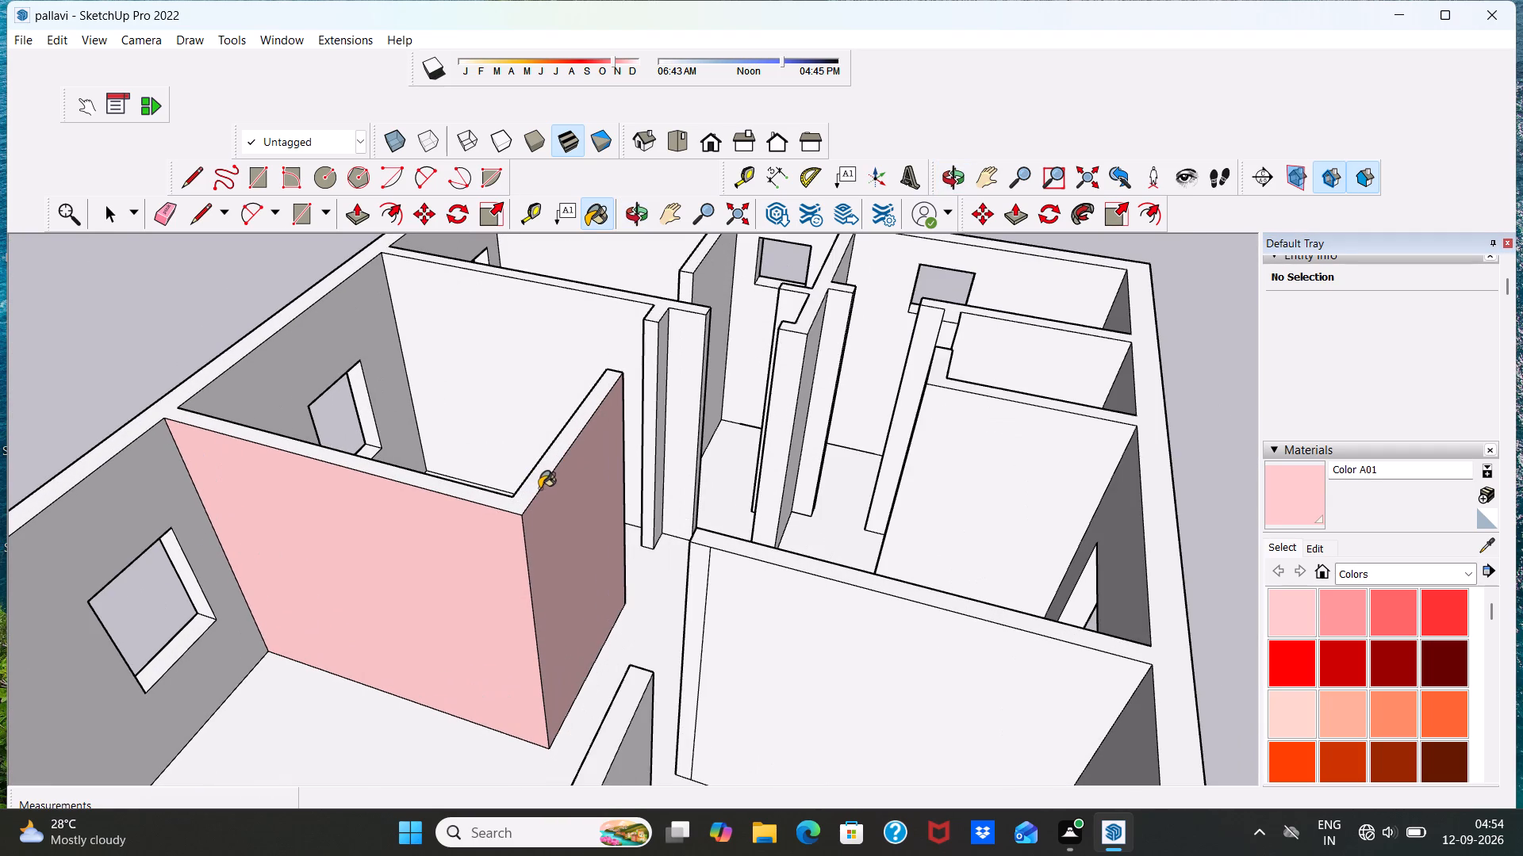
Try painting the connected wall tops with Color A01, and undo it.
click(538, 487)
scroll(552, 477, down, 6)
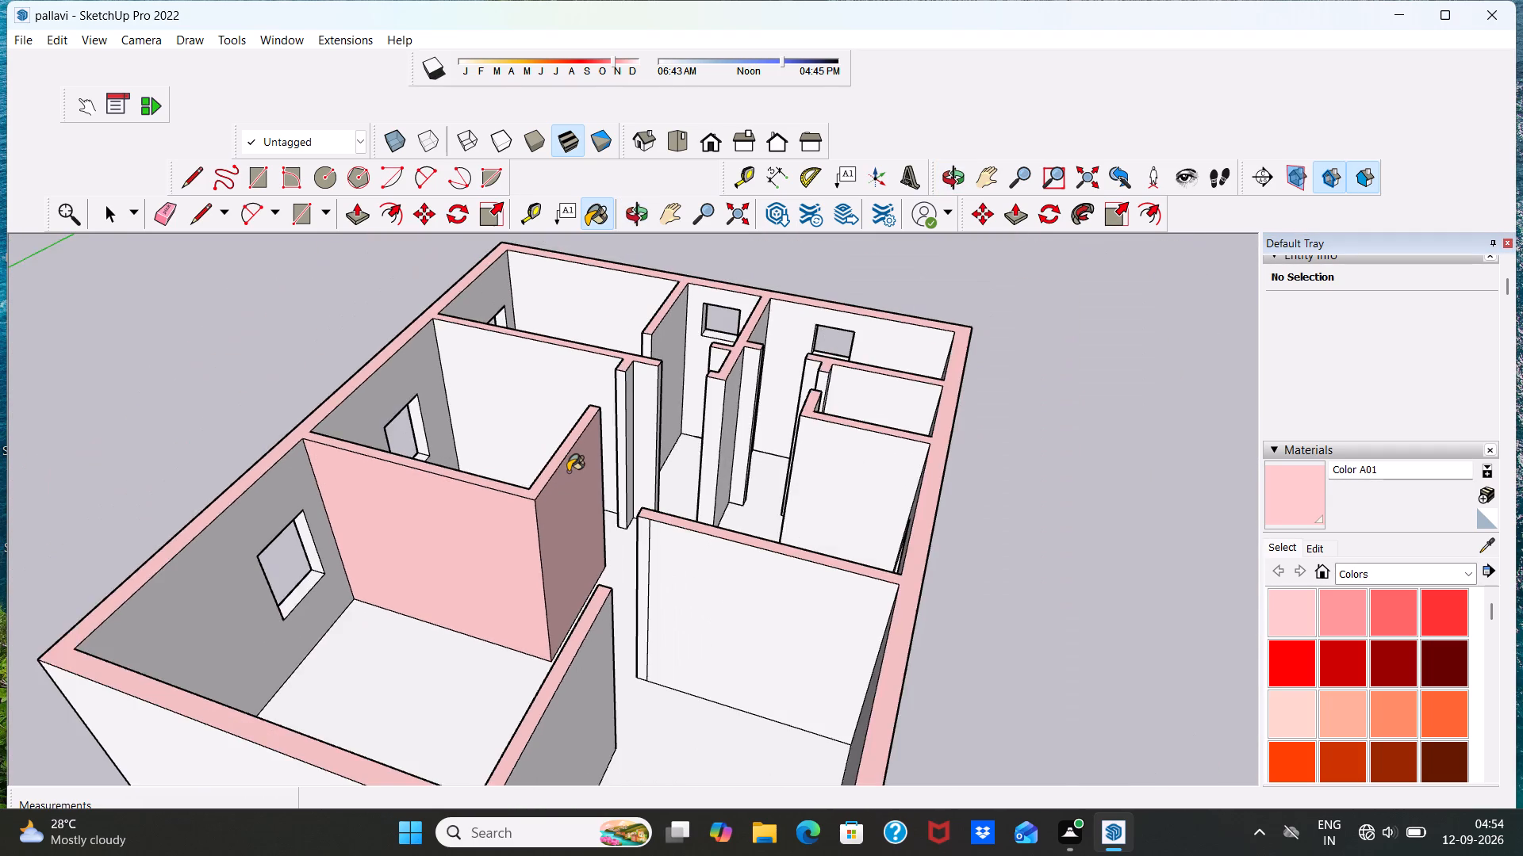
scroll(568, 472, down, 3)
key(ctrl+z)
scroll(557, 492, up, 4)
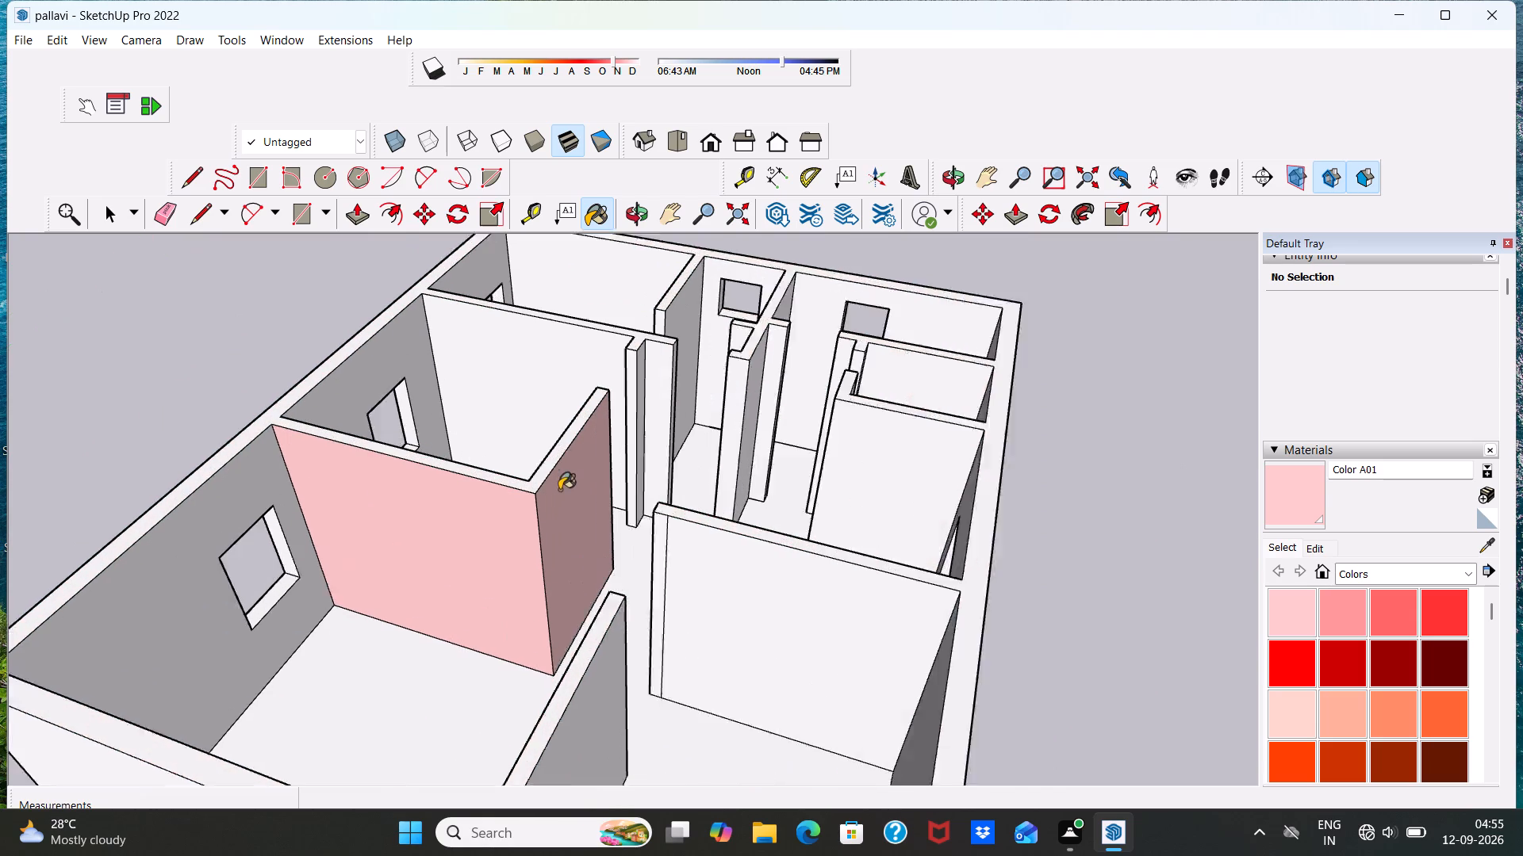
Paint the middle room's far partition face, its window wall and its partition face shared with the front room with Color A01.
scroll(559, 490, up, 2)
click(497, 323)
click(330, 355)
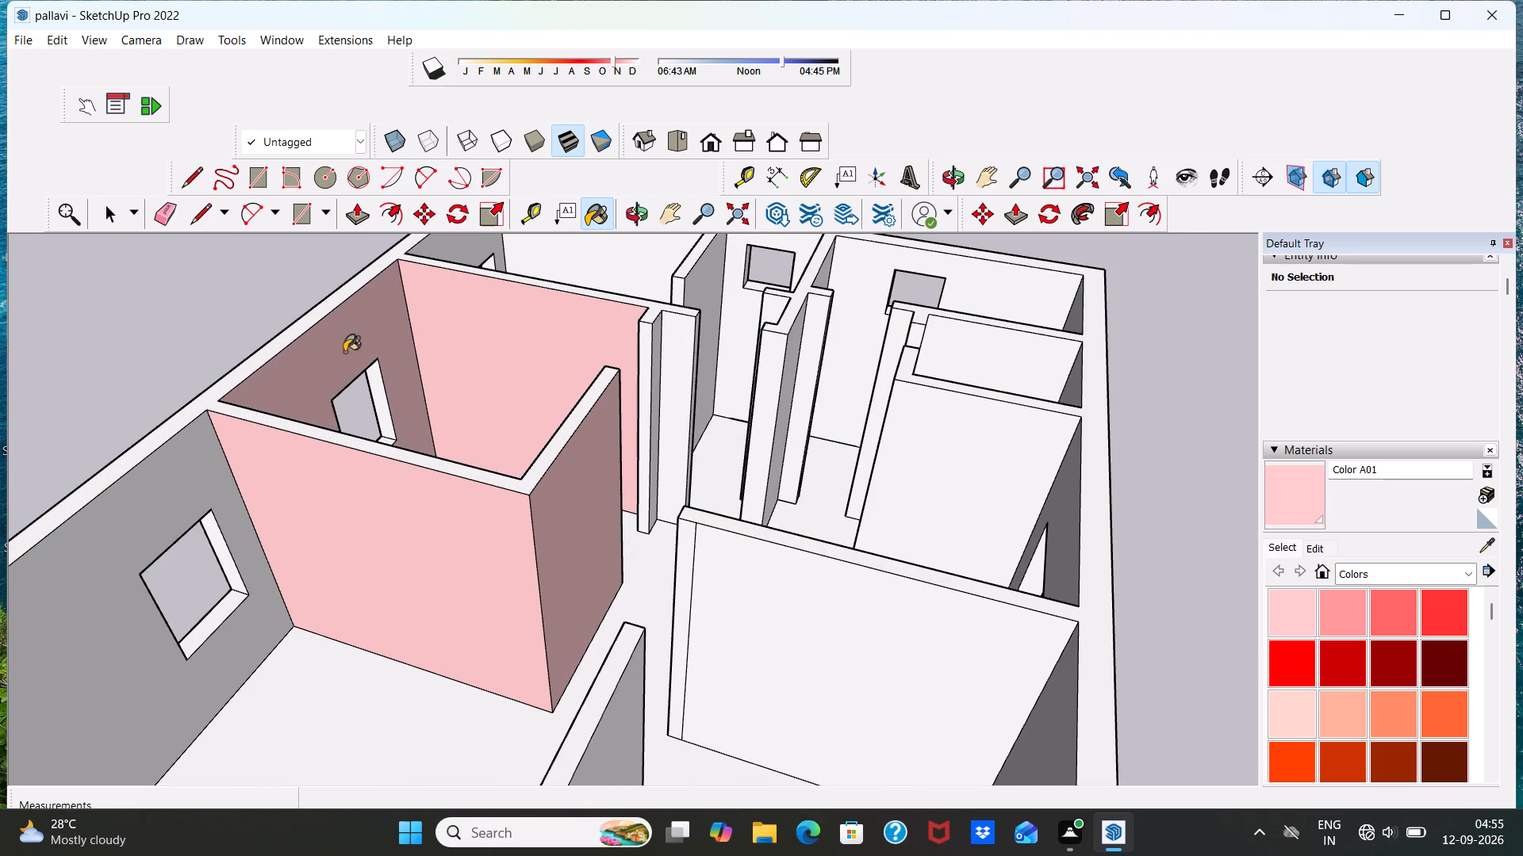
middle_drag(547, 370, 153, 506)
scroll(445, 345, up, 2)
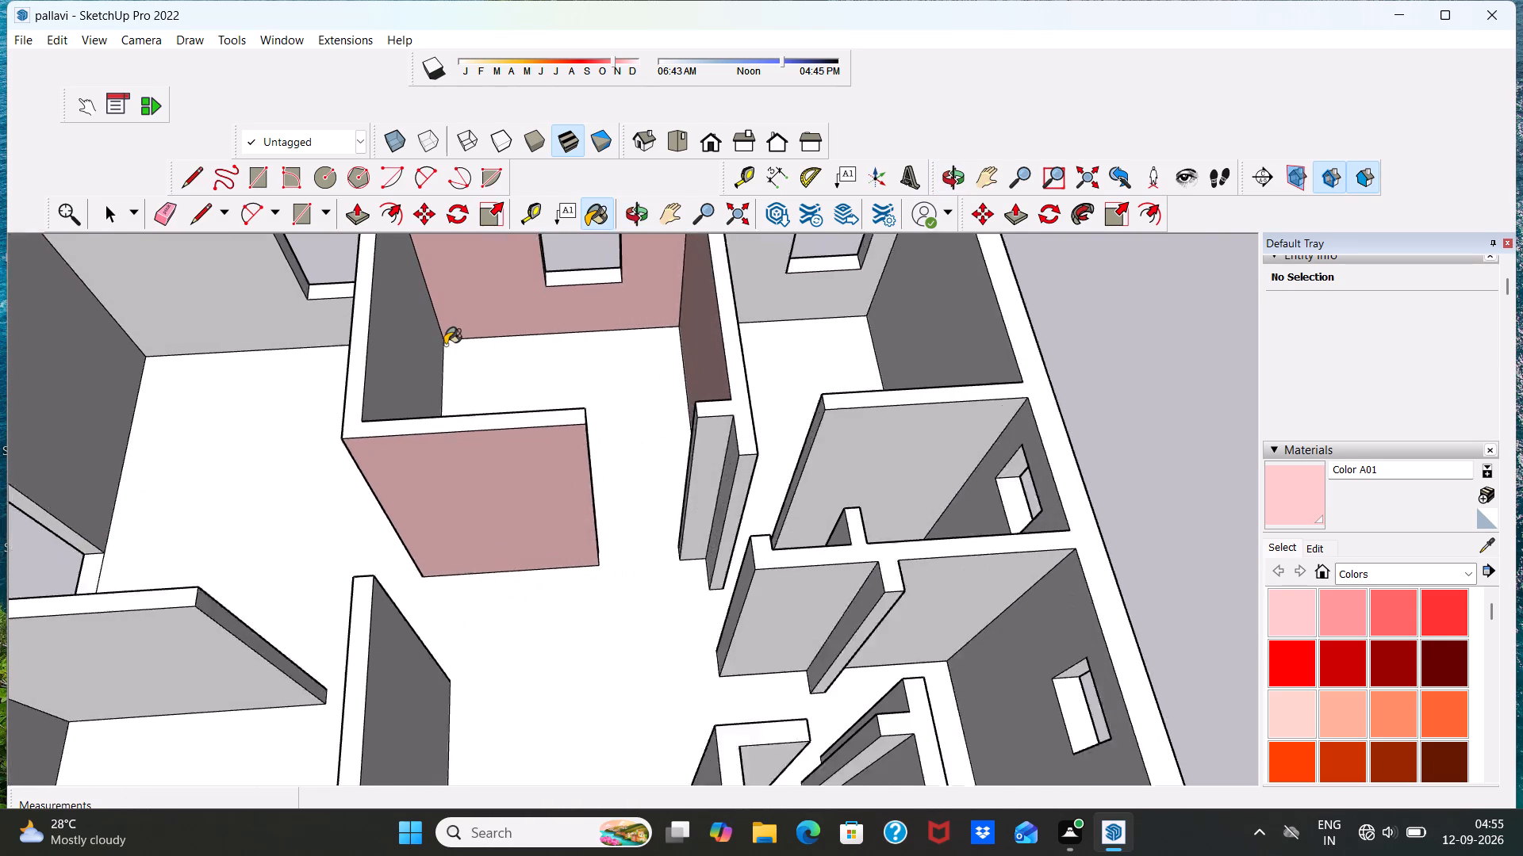
scroll(445, 345, up, 2)
click(359, 380)
scroll(422, 342, down, 12)
scroll(572, 366, up, 3)
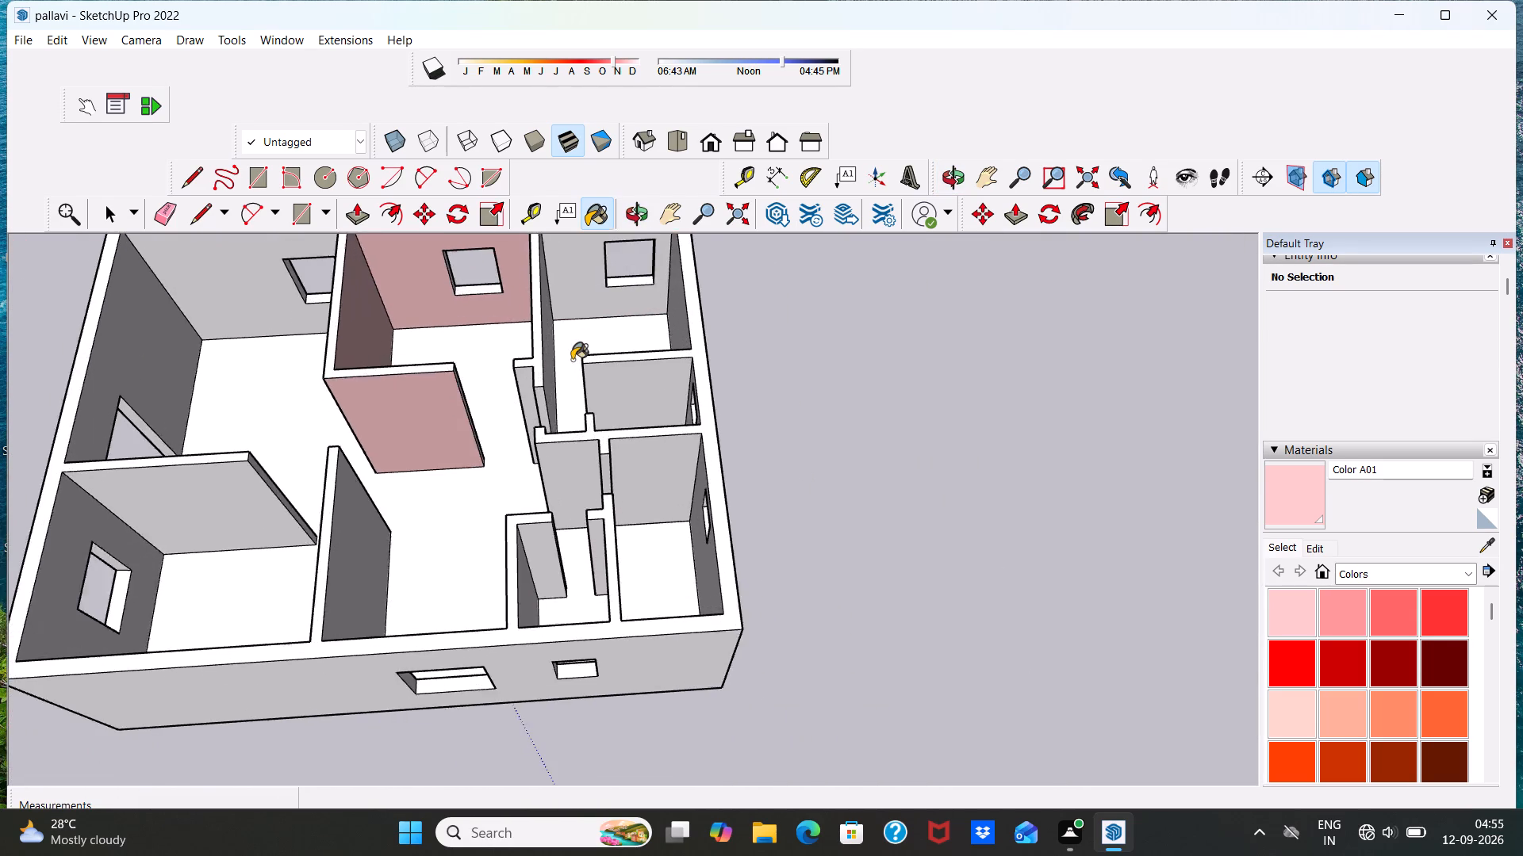
scroll(572, 360, up, 1)
scroll(574, 353, down, 6)
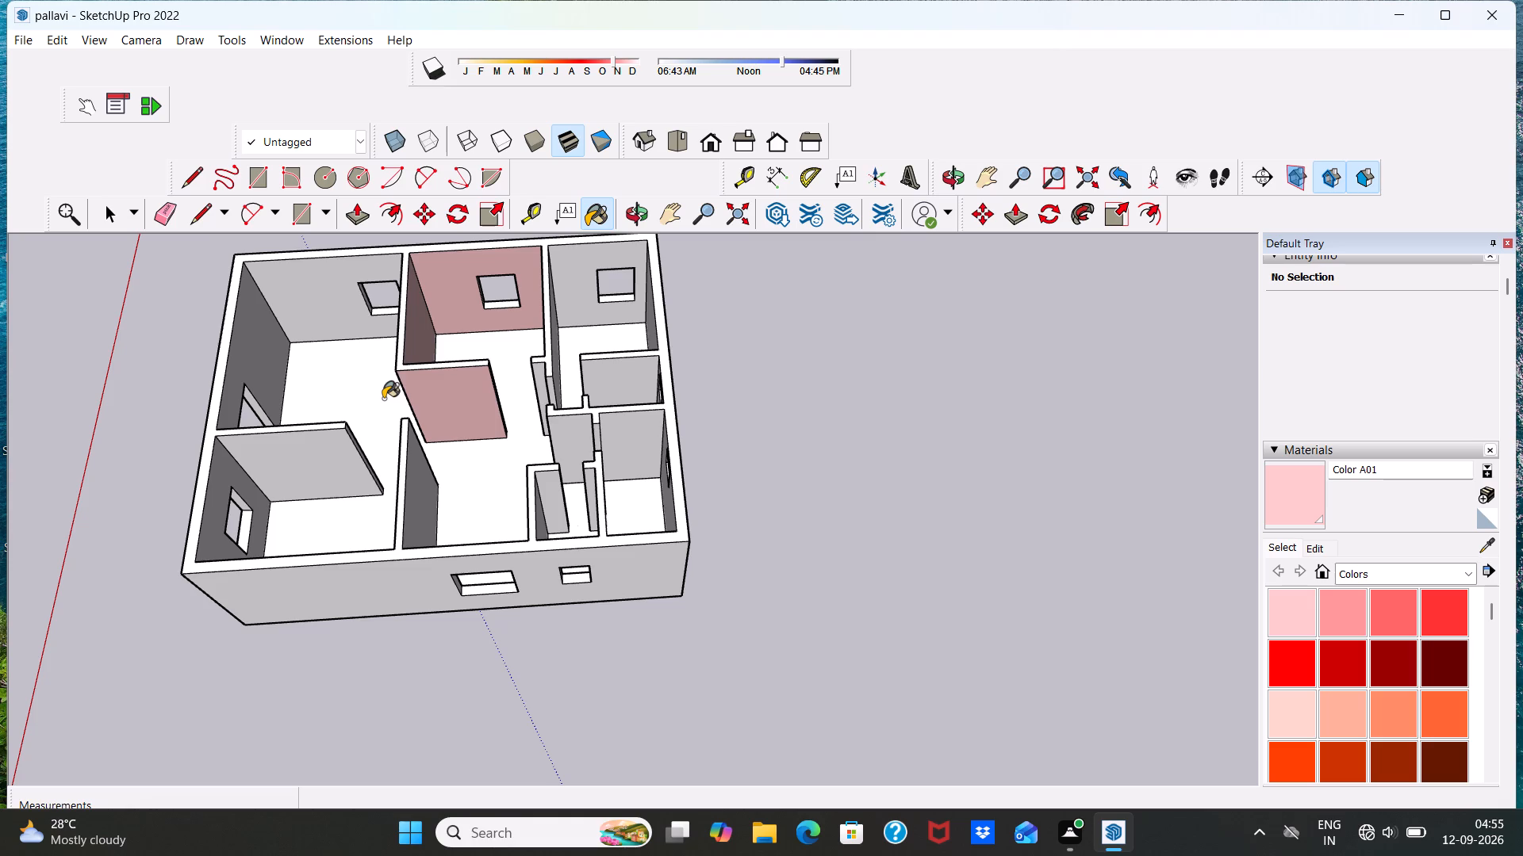
Paint the front room's window wall and front door wall with Color A03.
click(1382, 605)
scroll(387, 300, up, 4)
click(371, 300)
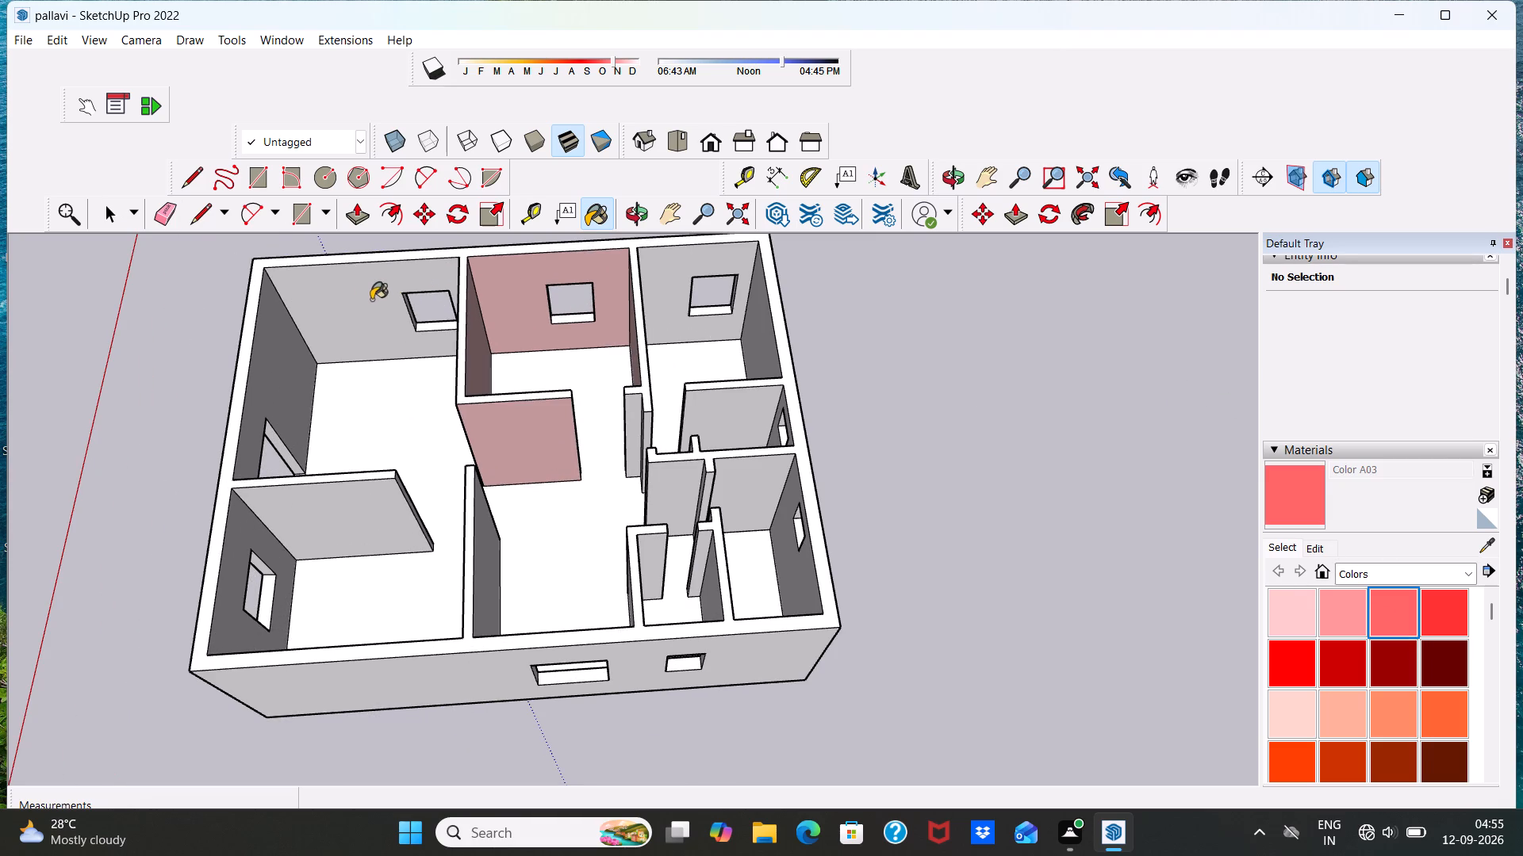
click(275, 366)
drag(364, 365, 526, 357)
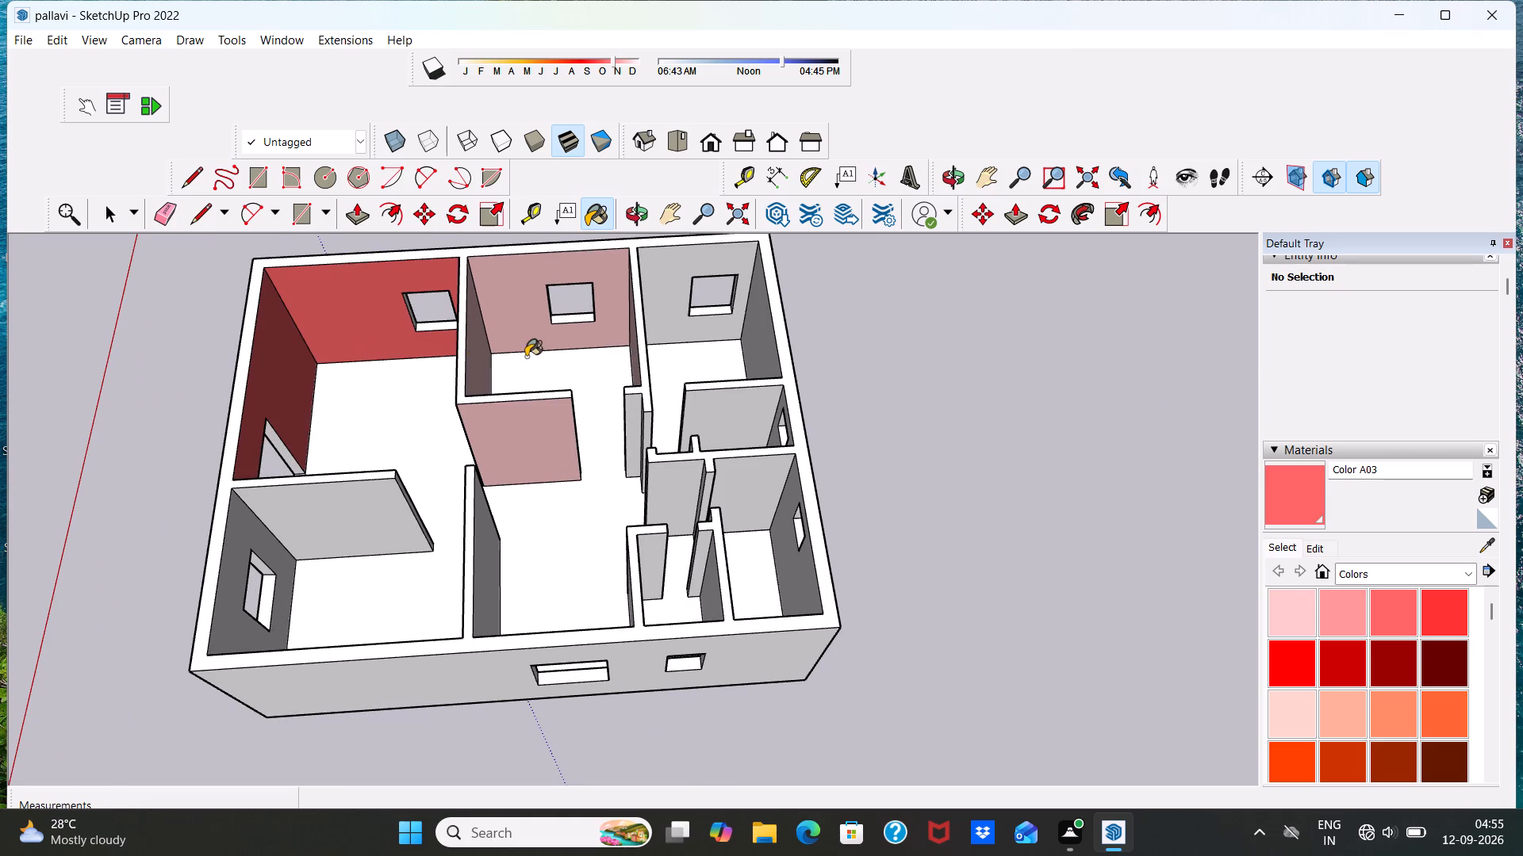
drag(526, 357, 522, 358)
key(ctrl+z)
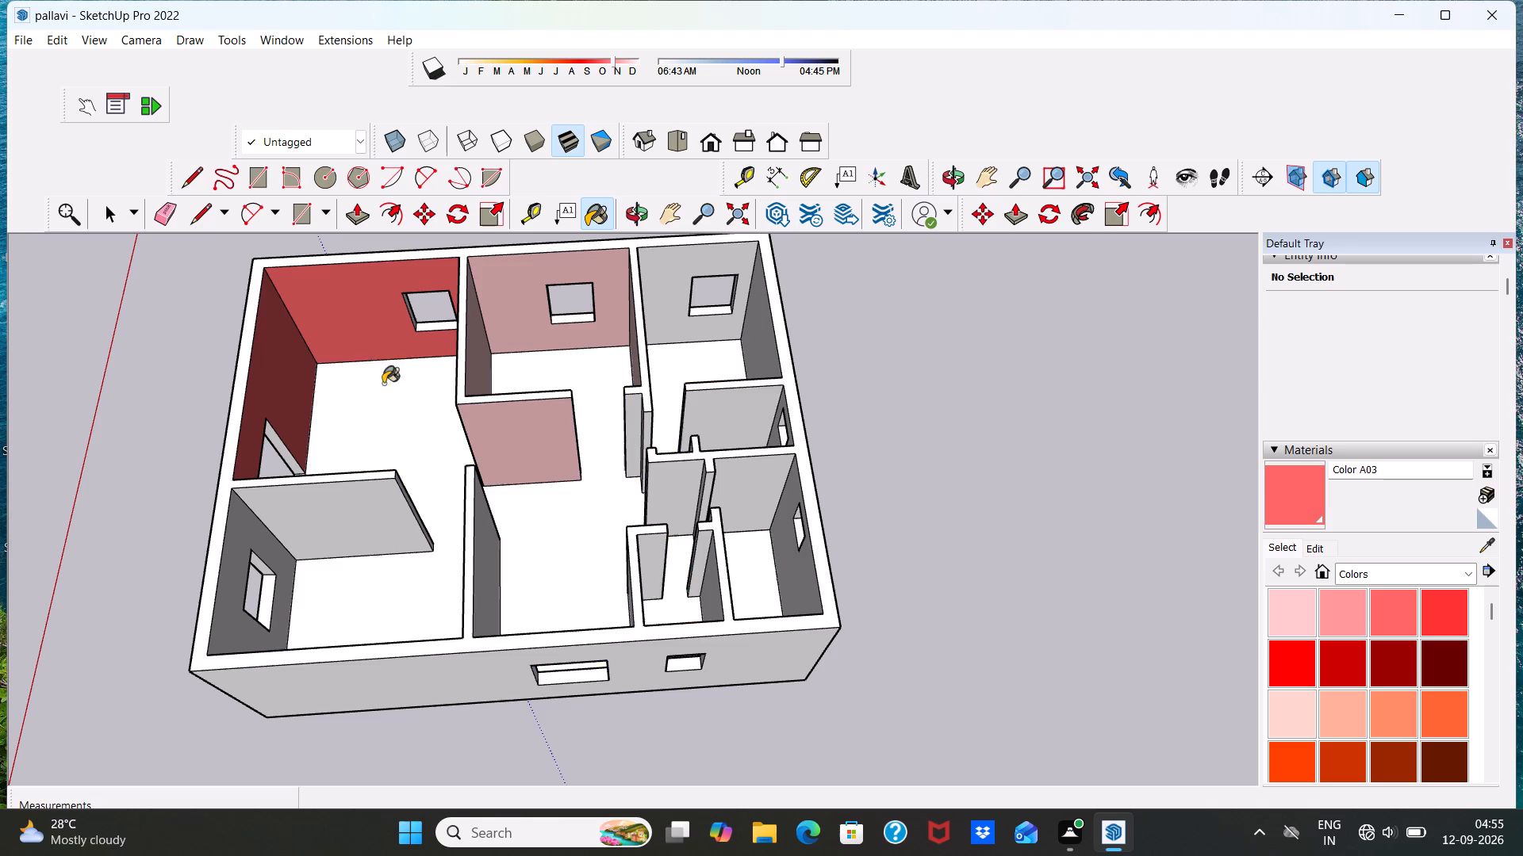
Paint the front room's faces of the partitions shared with the pink room and the unpainted corner room with Color A03.
middle_drag(358, 373, 530, 325)
scroll(466, 380, down, 1)
scroll(393, 469, up, 4)
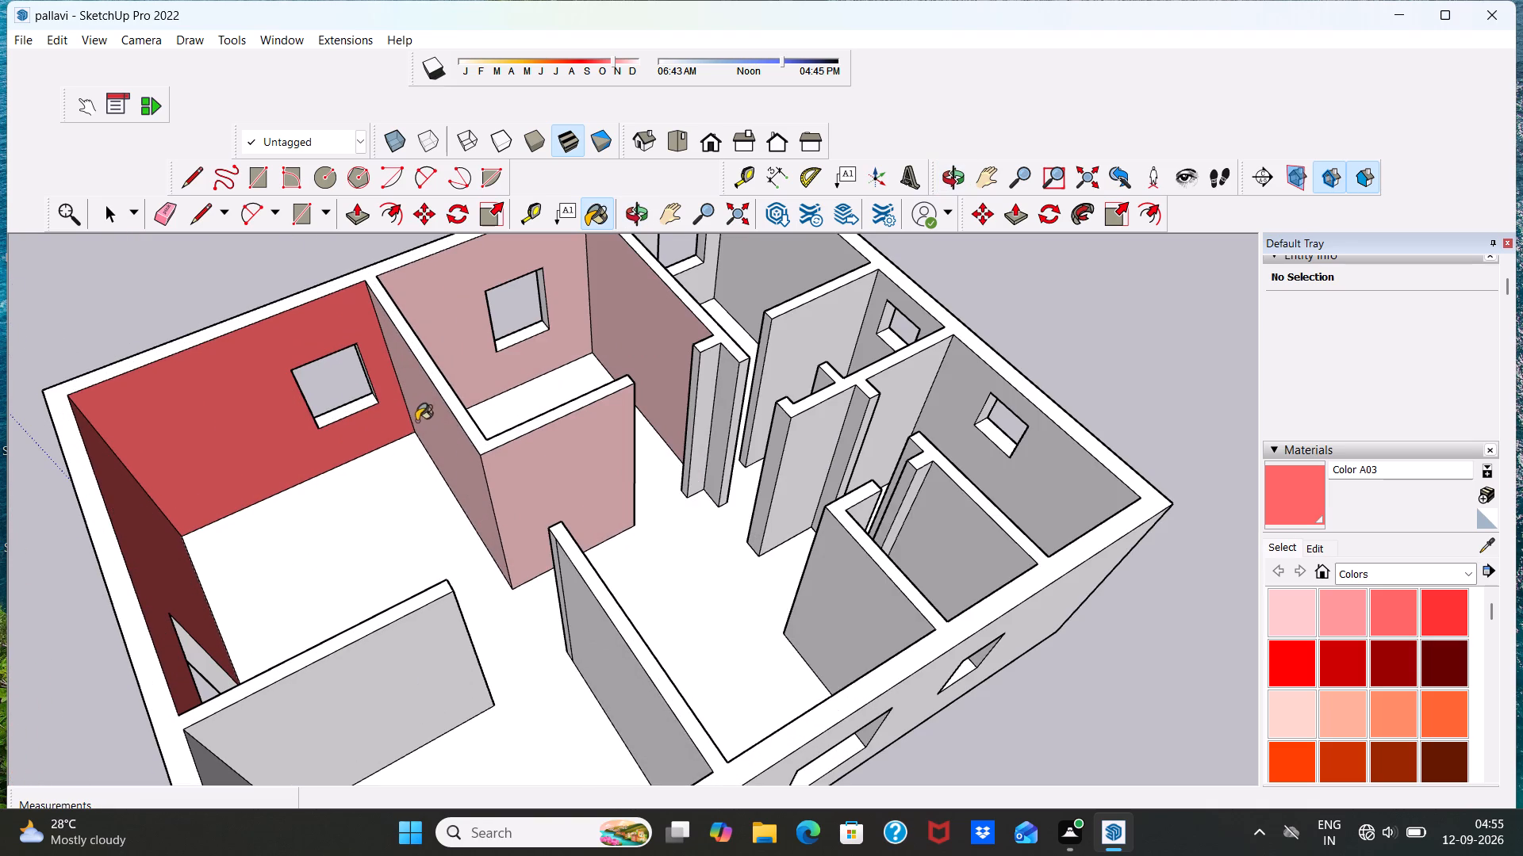
click(426, 418)
middle_drag(404, 430, 190, 417)
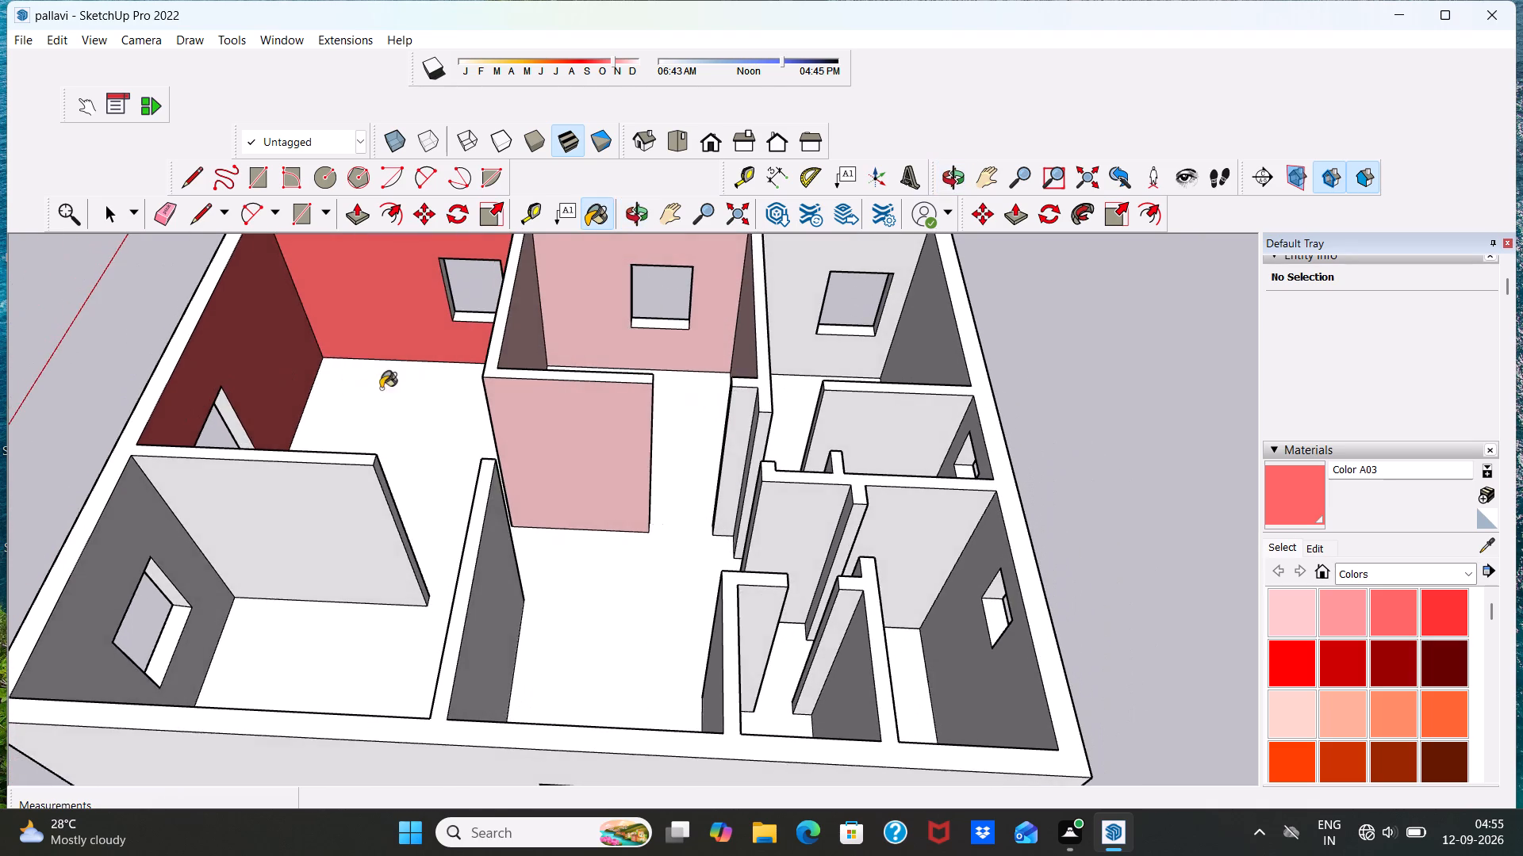
middle_drag(381, 388, 105, 445)
middle_drag(509, 311, 446, 351)
scroll(500, 290, down, 6)
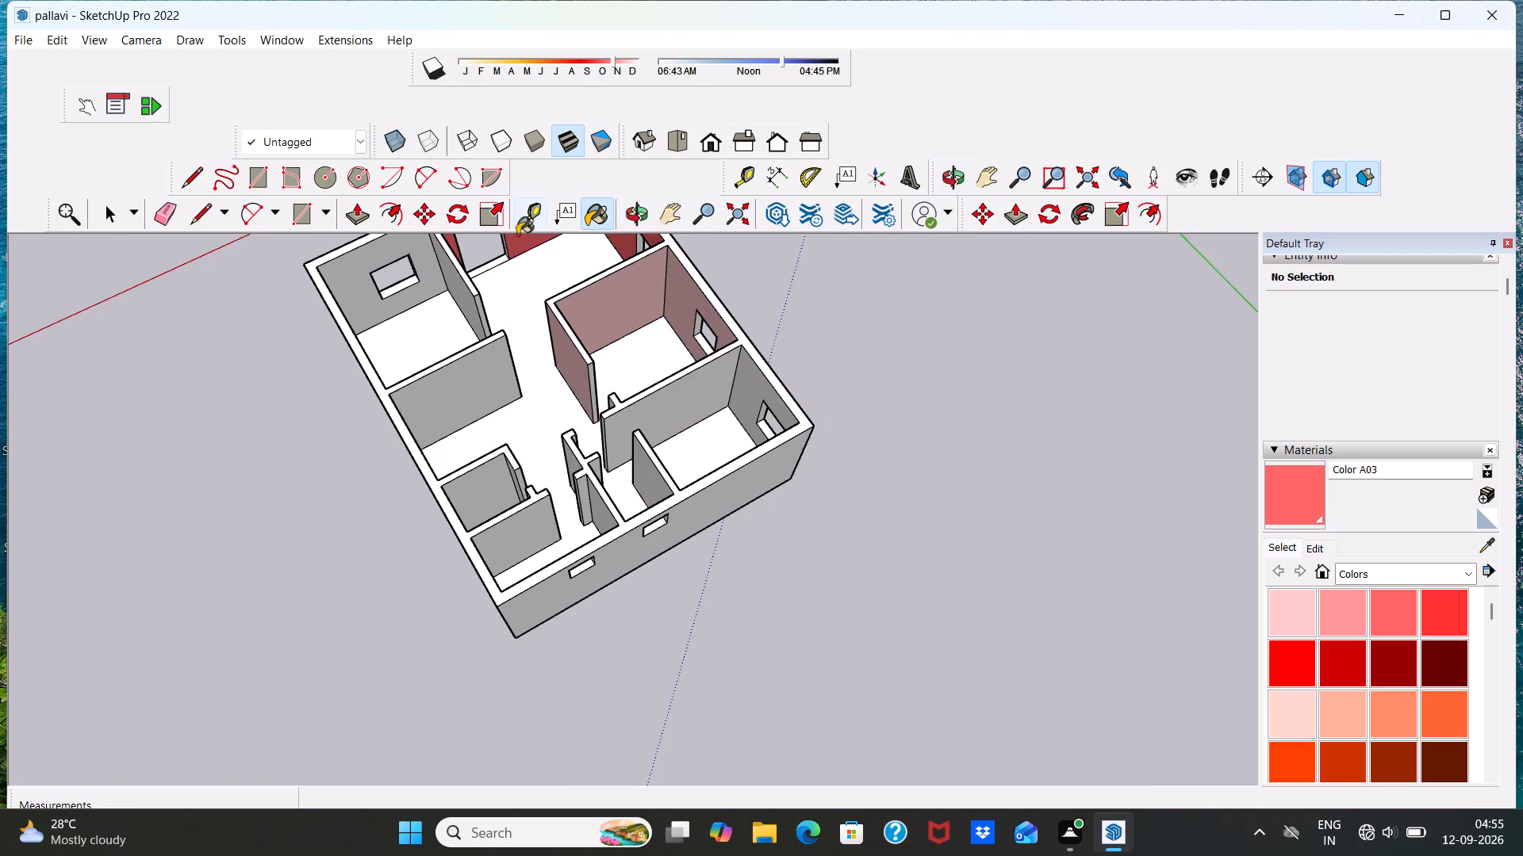
scroll(481, 264, up, 11)
middle_drag(466, 315, 427, 371)
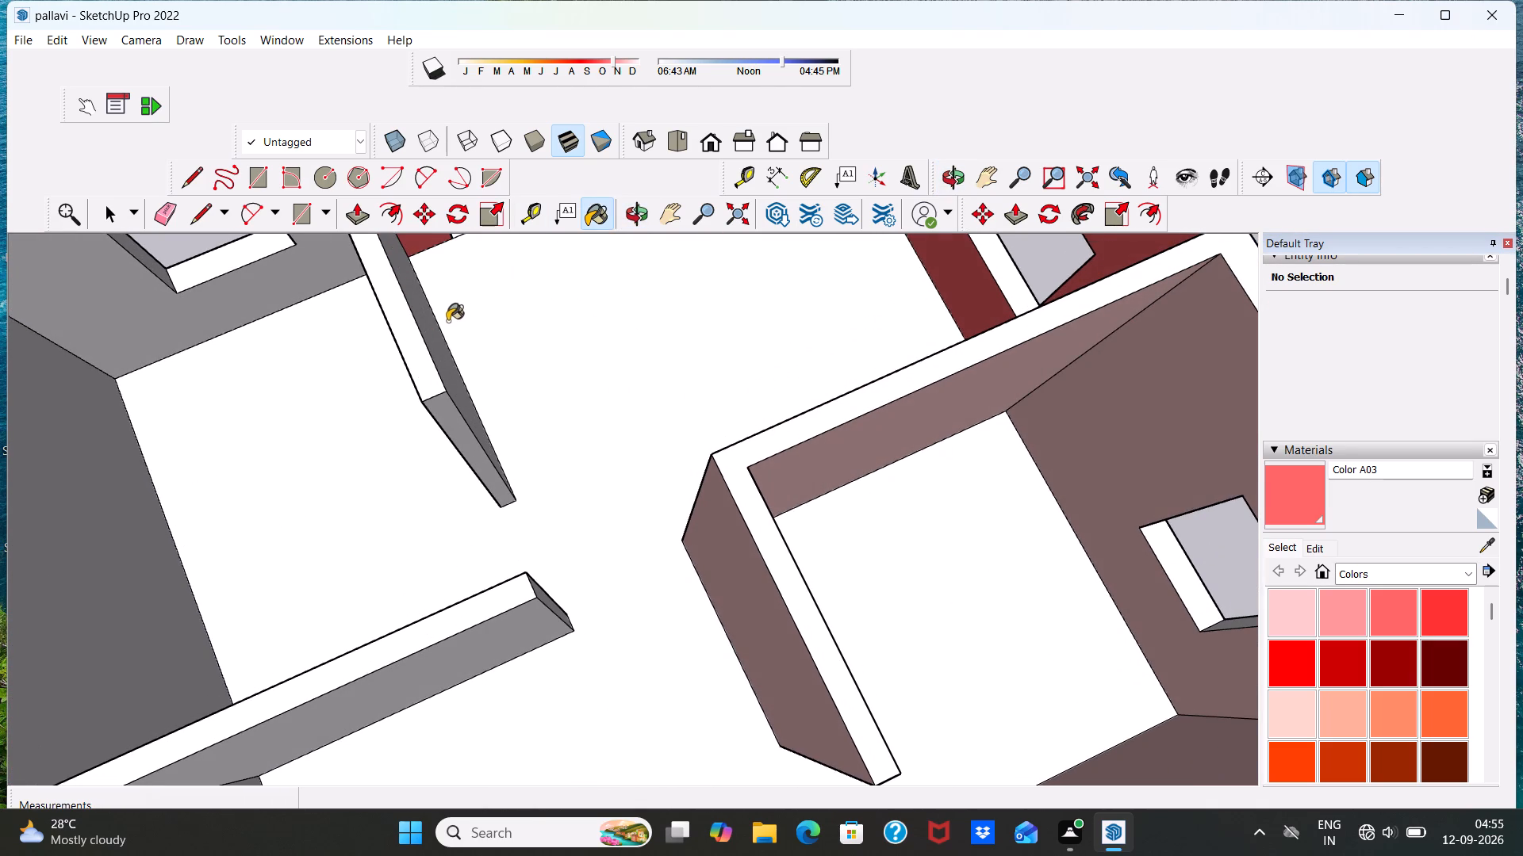
click(434, 329)
scroll(451, 313, down, 18)
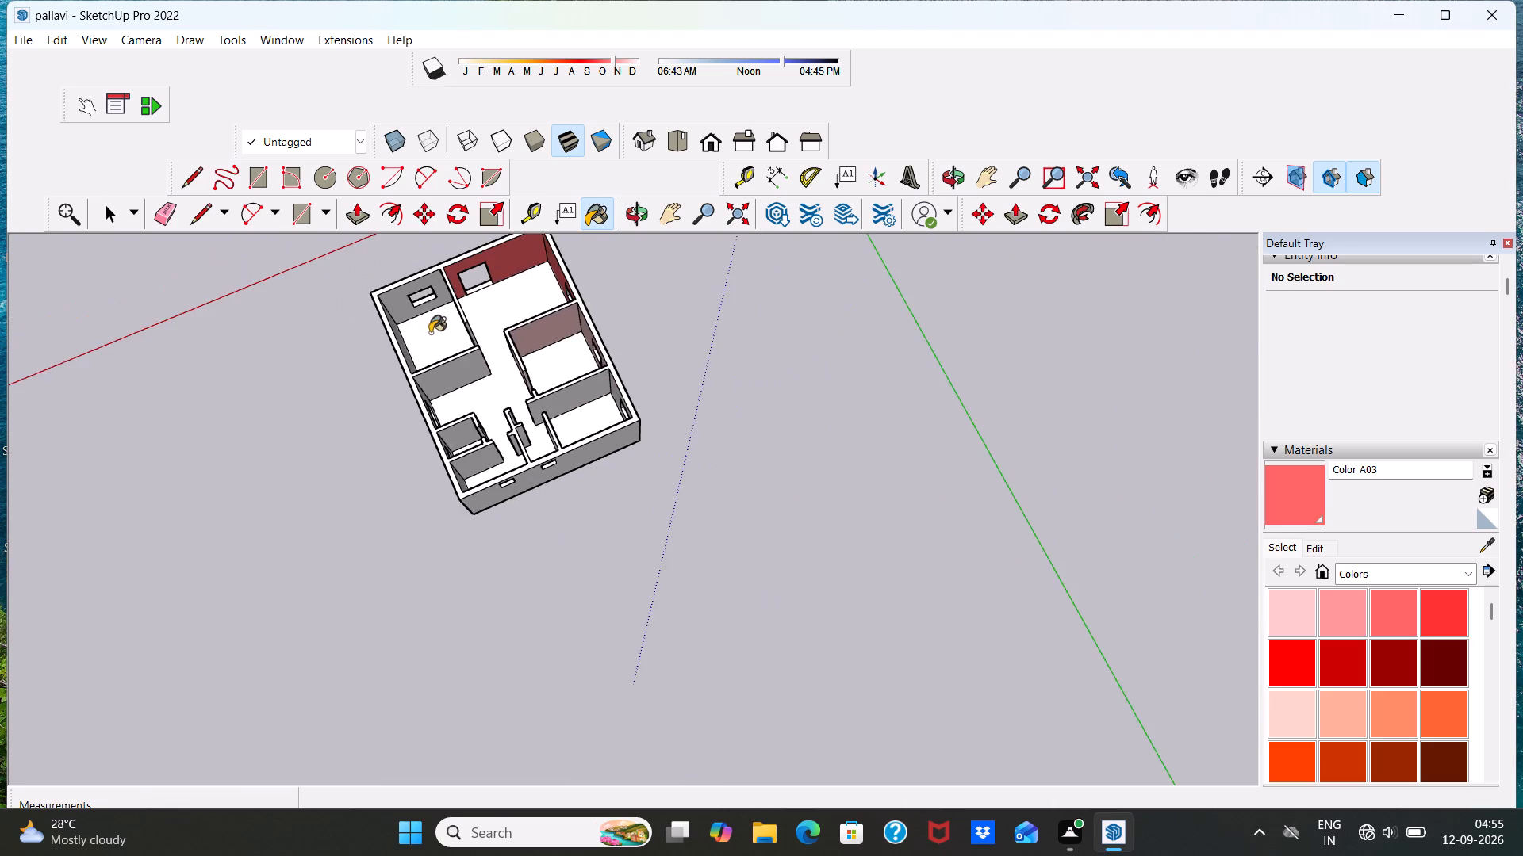
scroll(432, 332, up, 8)
scroll(426, 329, down, 4)
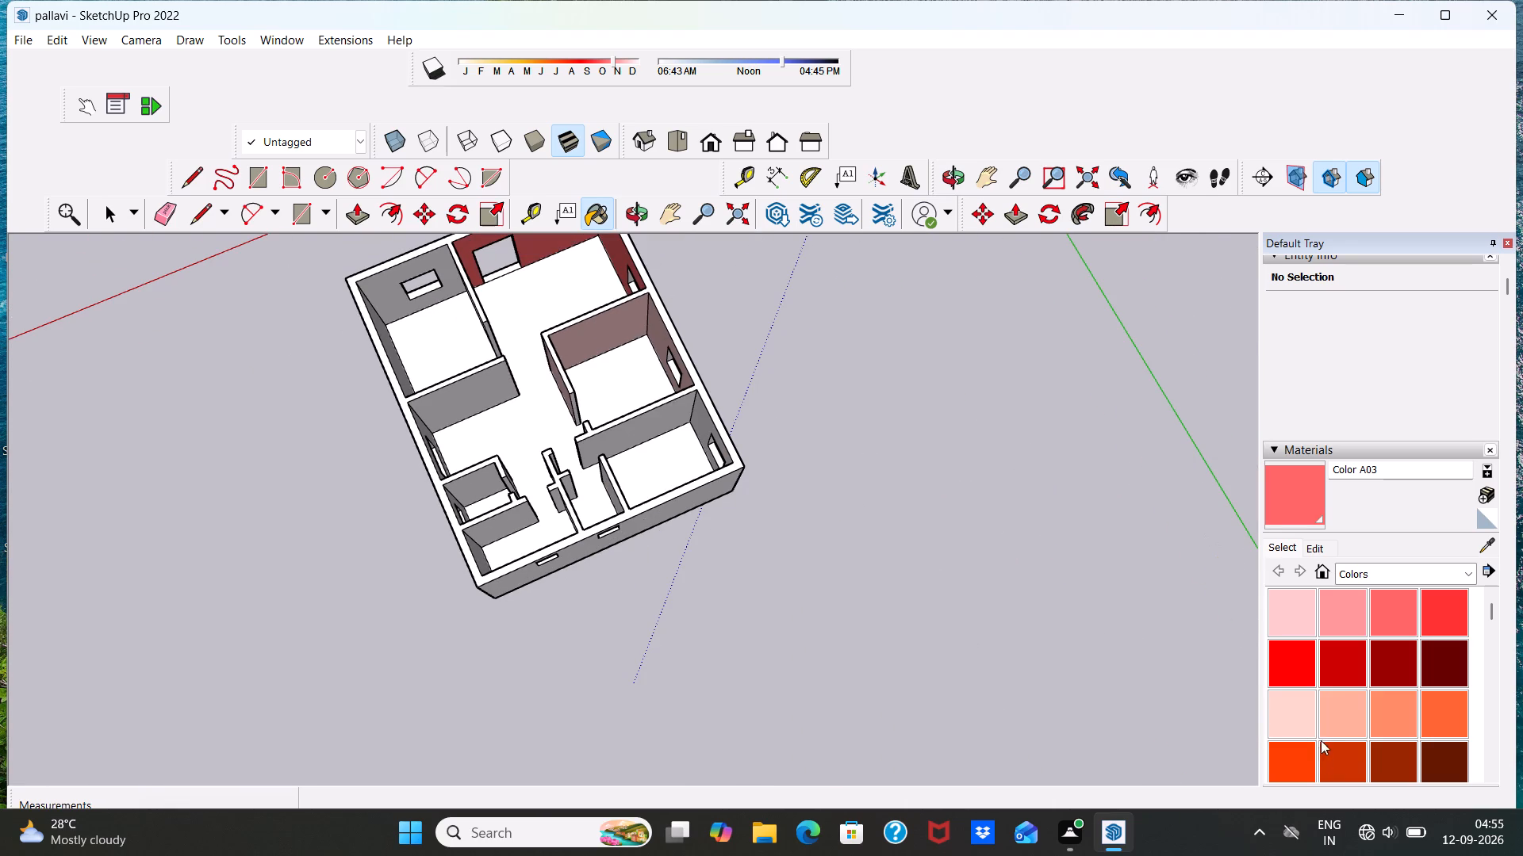
Paint the corner room's window wall, adjoining outer wall and partition face shared with the front room with Color B03.
click(1381, 714)
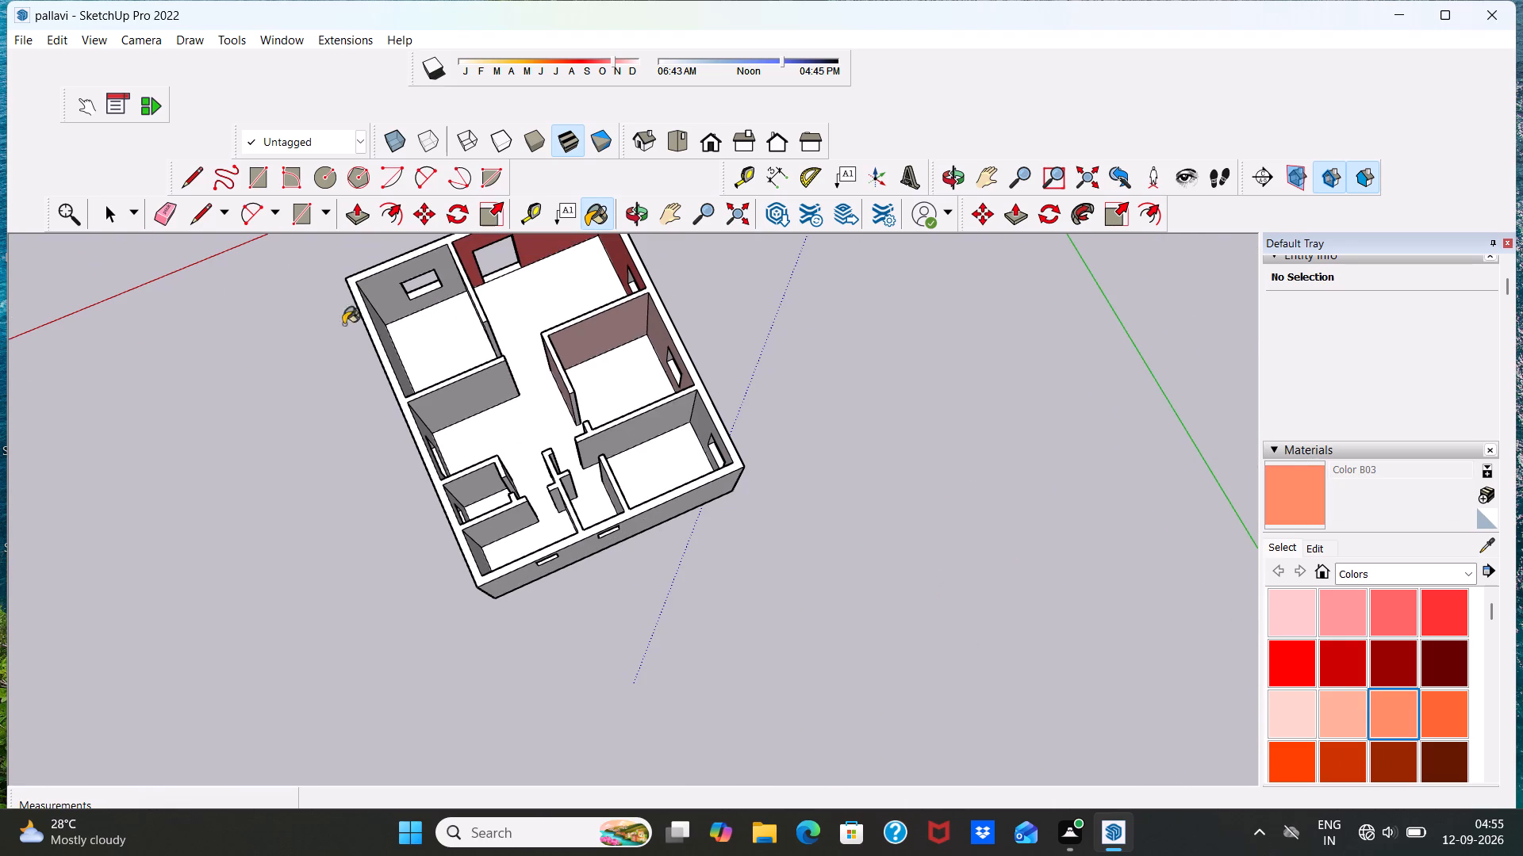
scroll(403, 289, up, 9)
click(340, 280)
scroll(347, 410, up, 4)
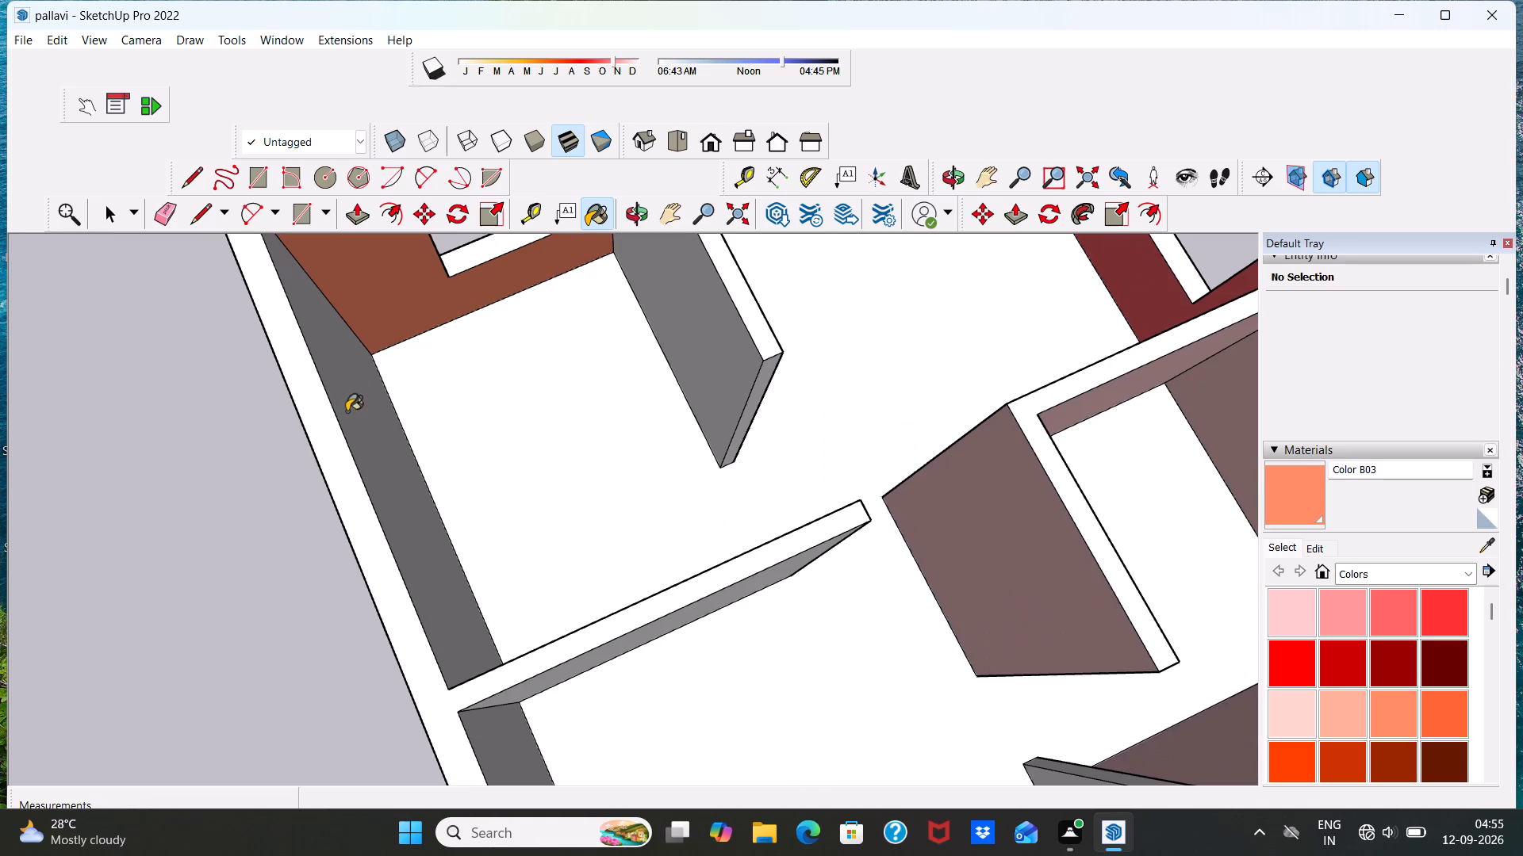
click(347, 411)
scroll(401, 392, down, 8)
scroll(521, 346, up, 5)
scroll(503, 413, down, 1)
middle_drag(503, 413, 540, 390)
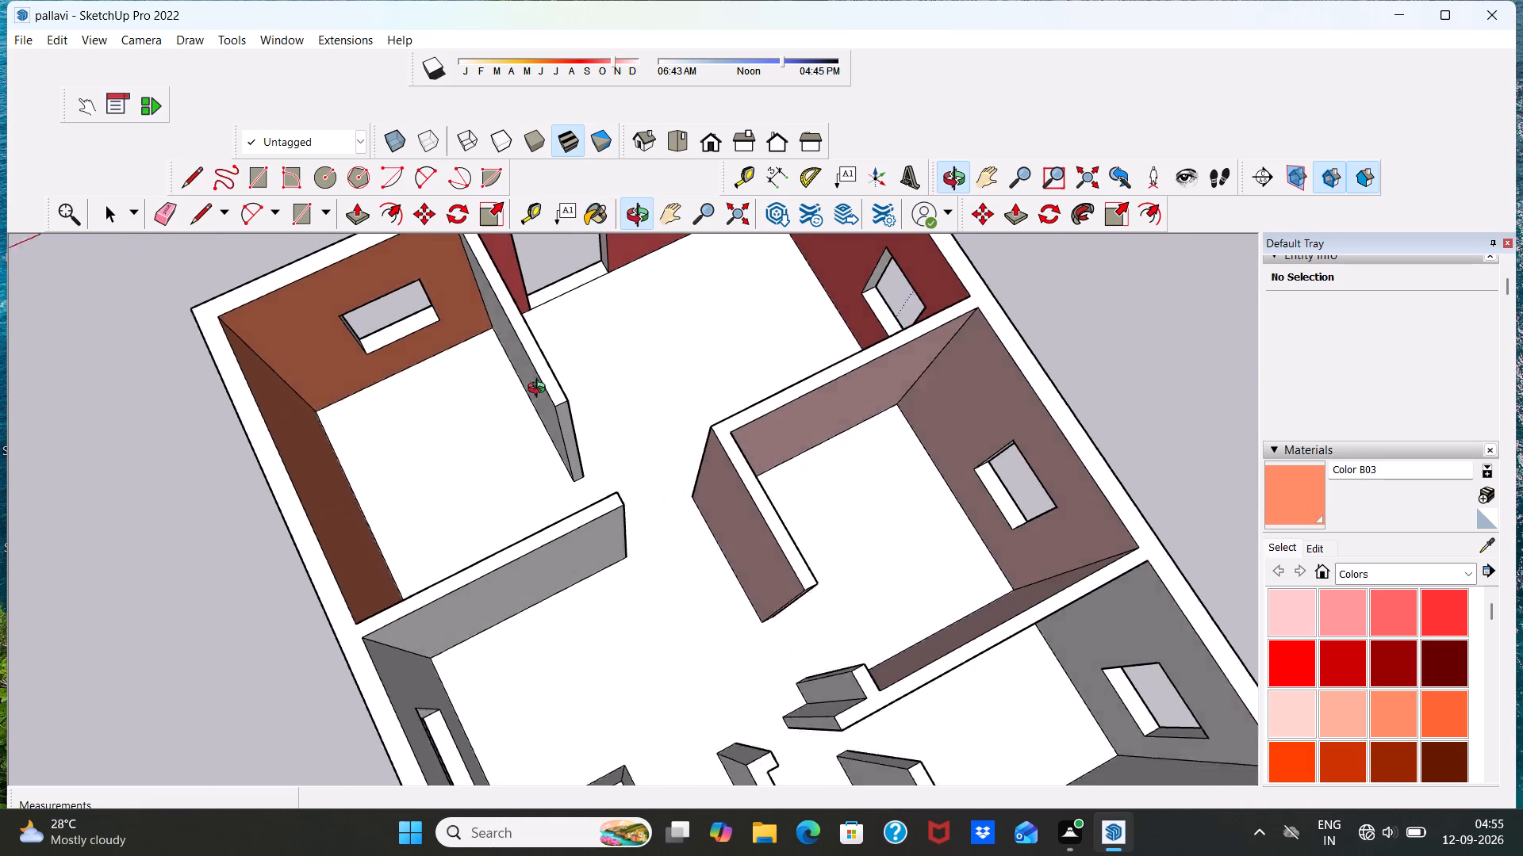
middle_drag(540, 390, 589, 357)
scroll(508, 406, up, 4)
click(521, 371)
scroll(503, 410, down, 7)
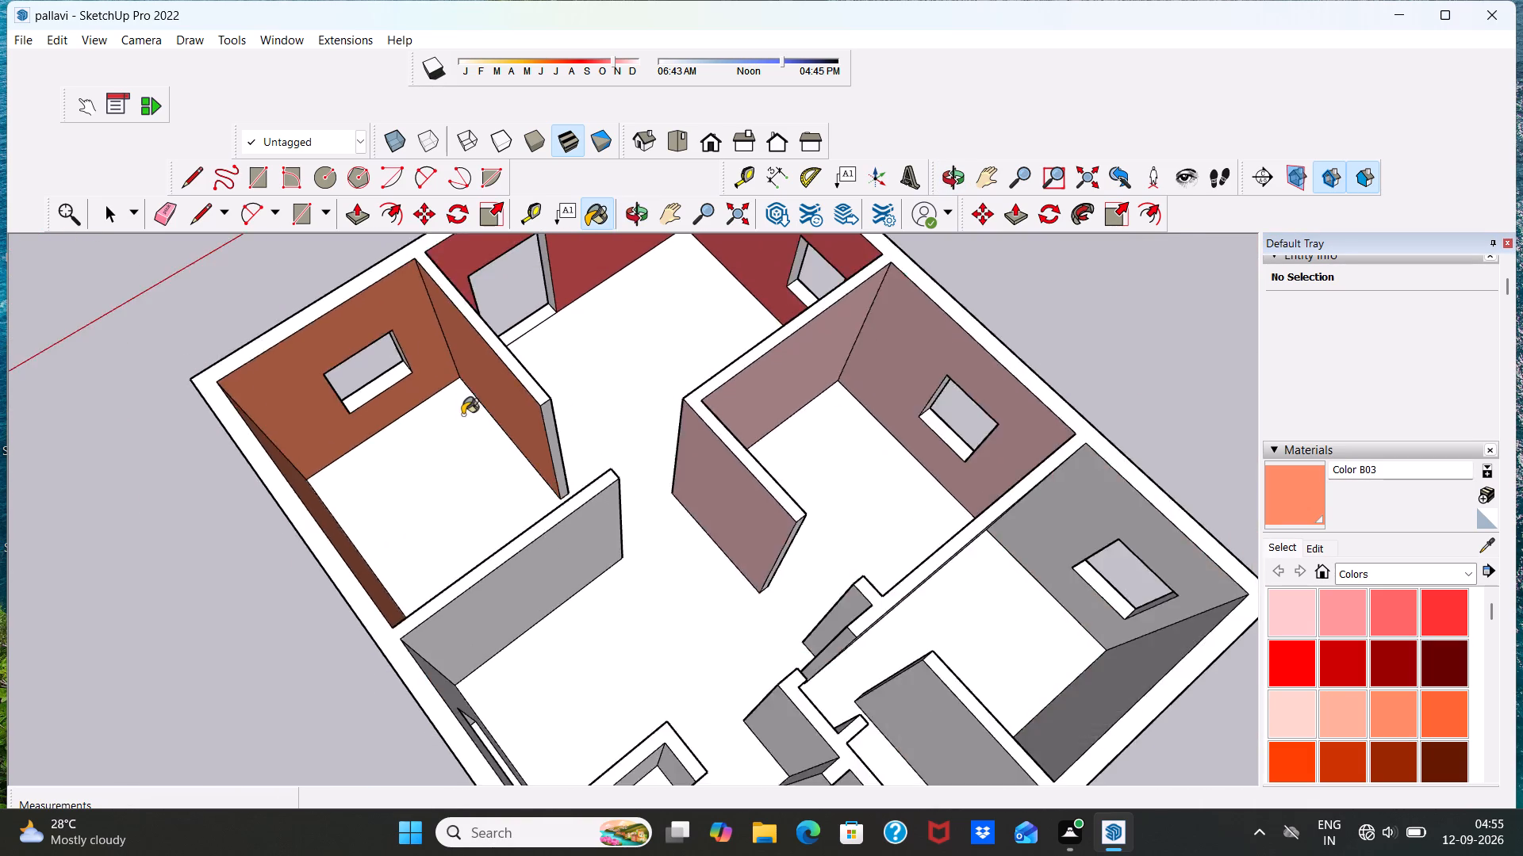
scroll(462, 415, down, 3)
Paint the corner room's remaining partition face, opposite its window wall, and that partition's free end with Color B03.
middle_drag(435, 443, 694, 389)
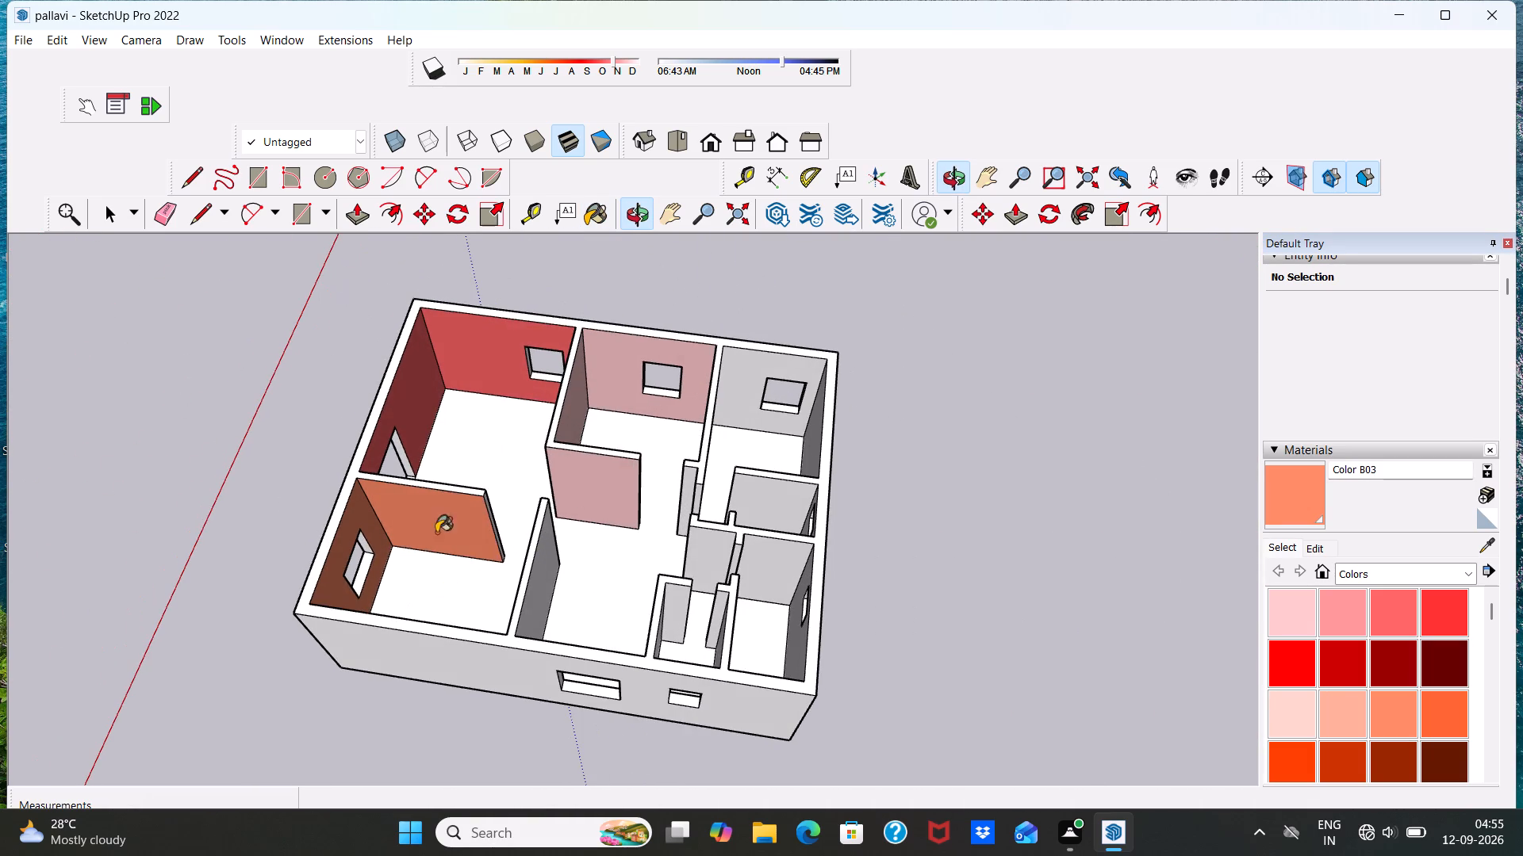
middle_drag(397, 525, 691, 400)
scroll(616, 514, down, 1)
scroll(622, 567, up, 4)
click(631, 556)
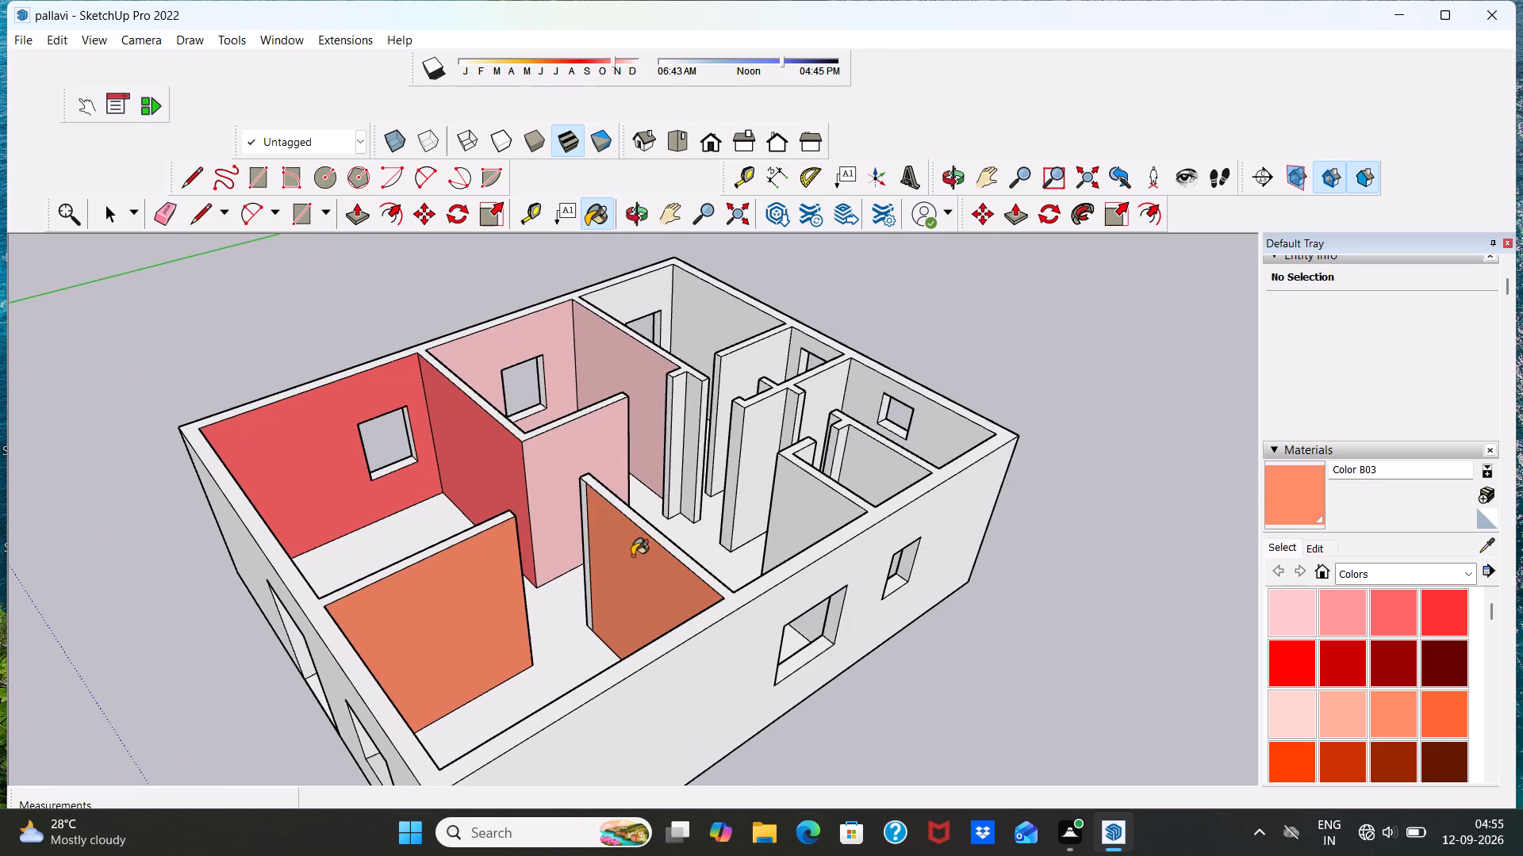
scroll(561, 499, up, 9)
click(622, 498)
scroll(605, 484, down, 4)
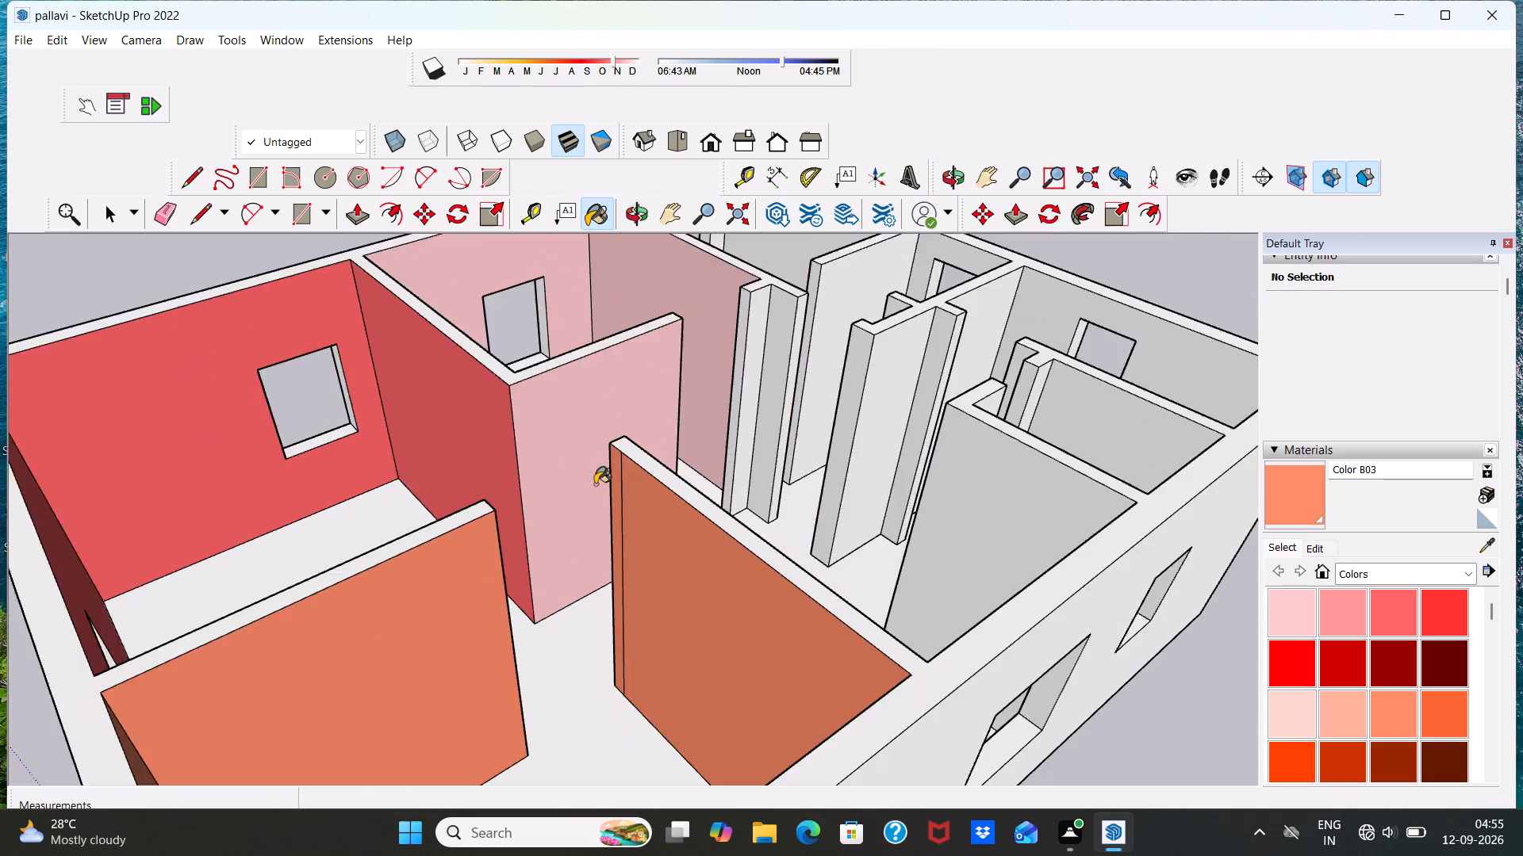
scroll(595, 484, down, 12)
Paint the partition face behind the orange corner room and its neighbouring room's window wall with Formica Speckled Grey from Synthetic Surfaces.
middle_drag(666, 485, 186, 464)
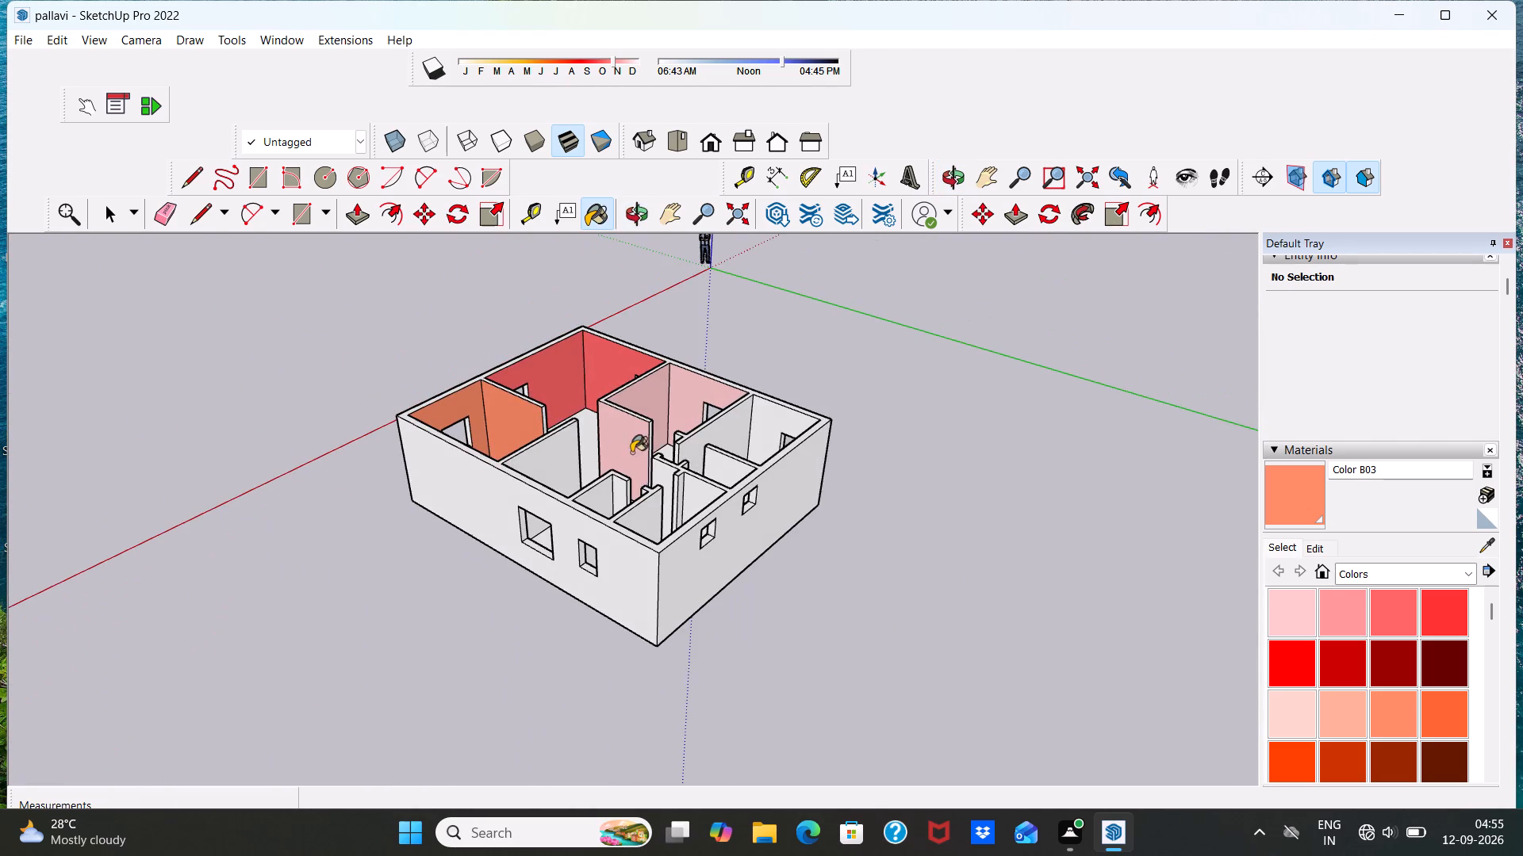
middle_drag(632, 451, 359, 459)
scroll(620, 426, down, 1)
scroll(606, 417, up, 7)
scroll(624, 469, down, 1)
middle_drag(624, 469, 520, 533)
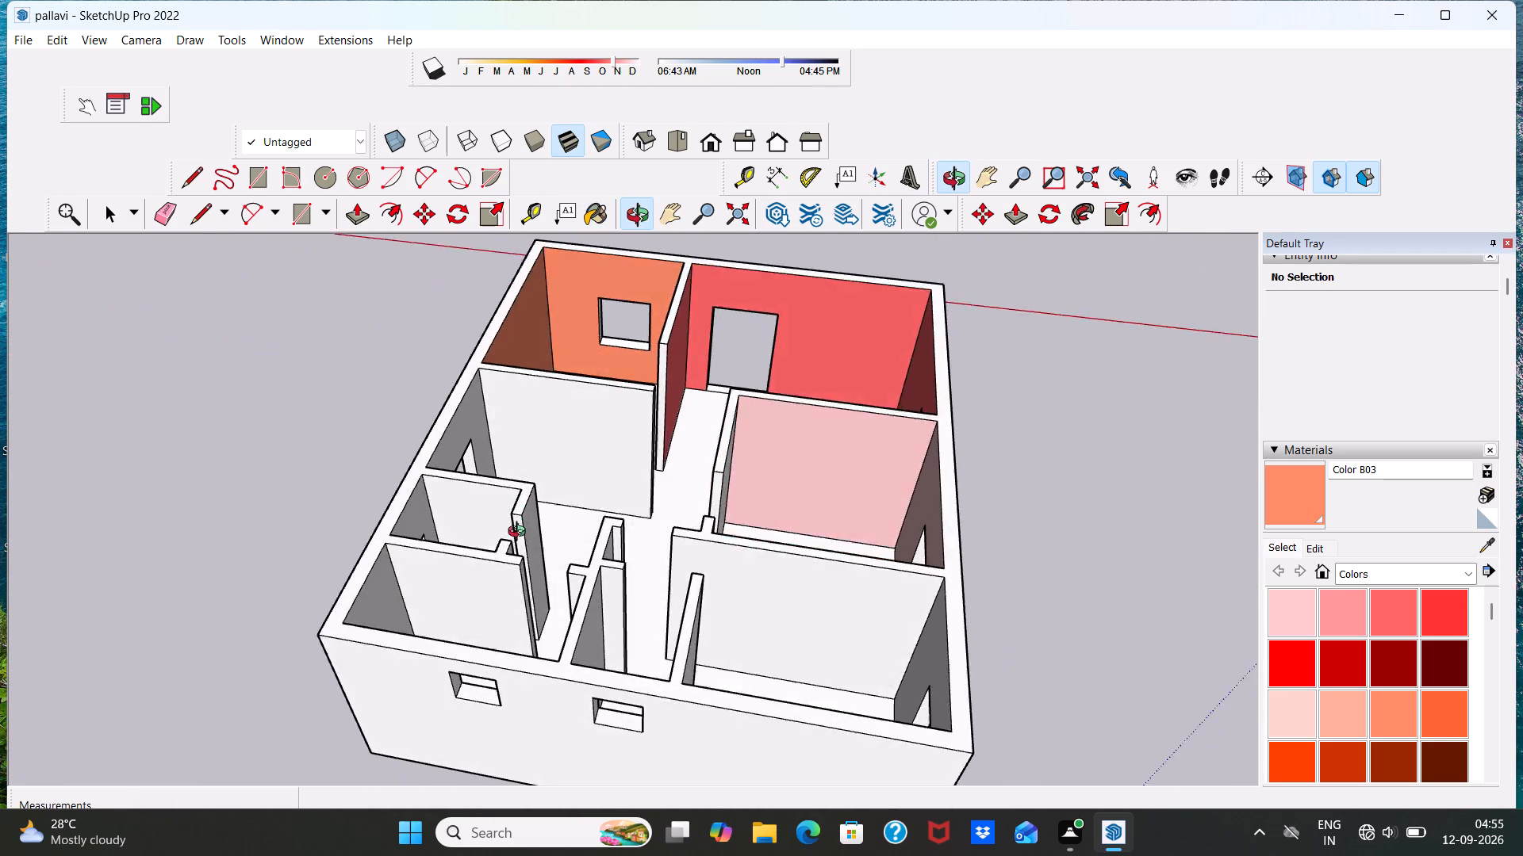
middle_drag(520, 533, 551, 578)
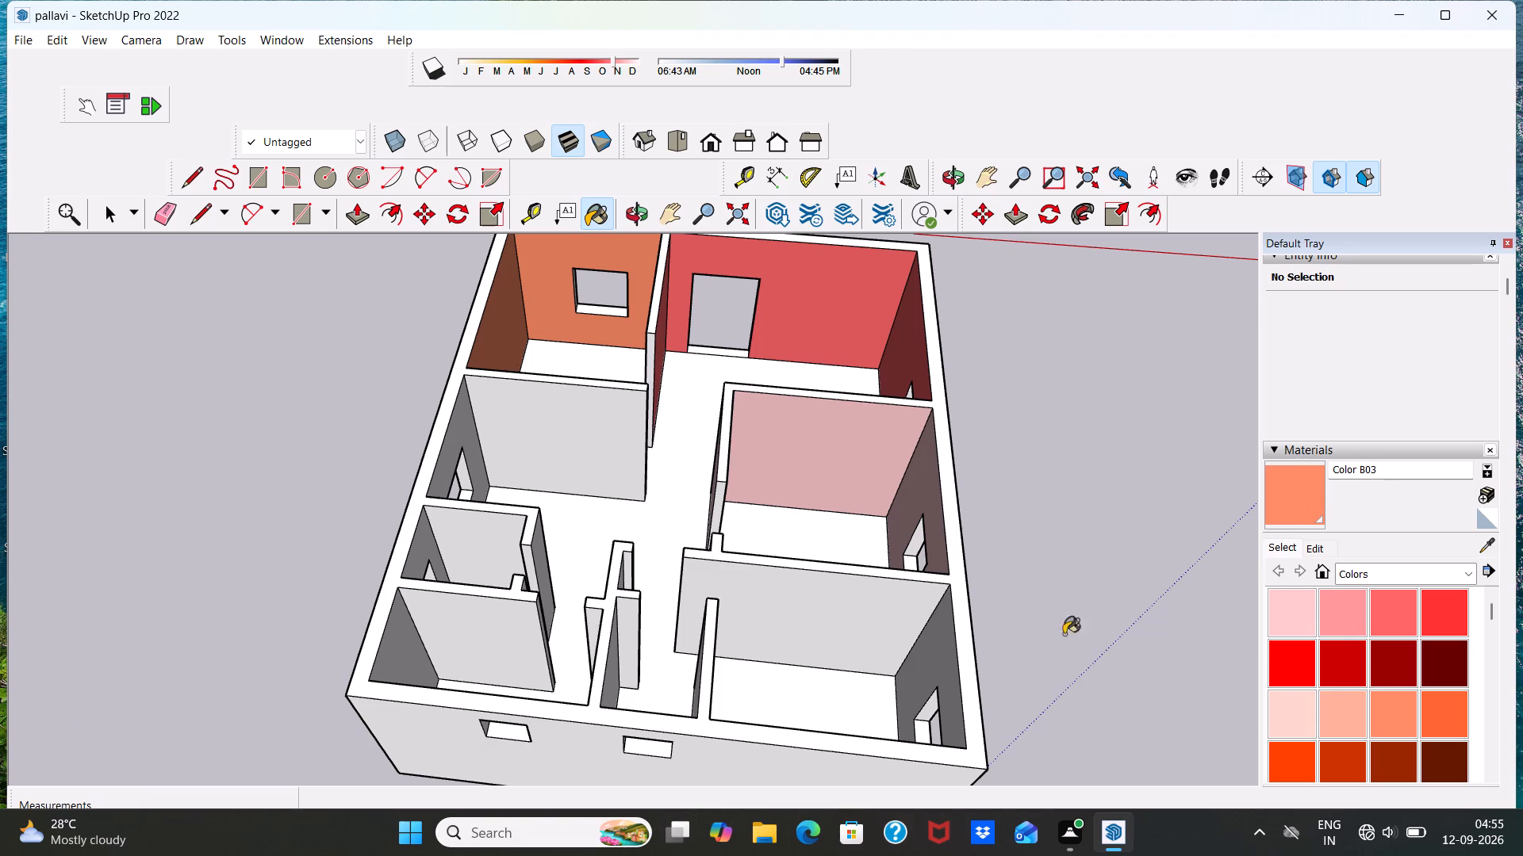
click(1458, 575)
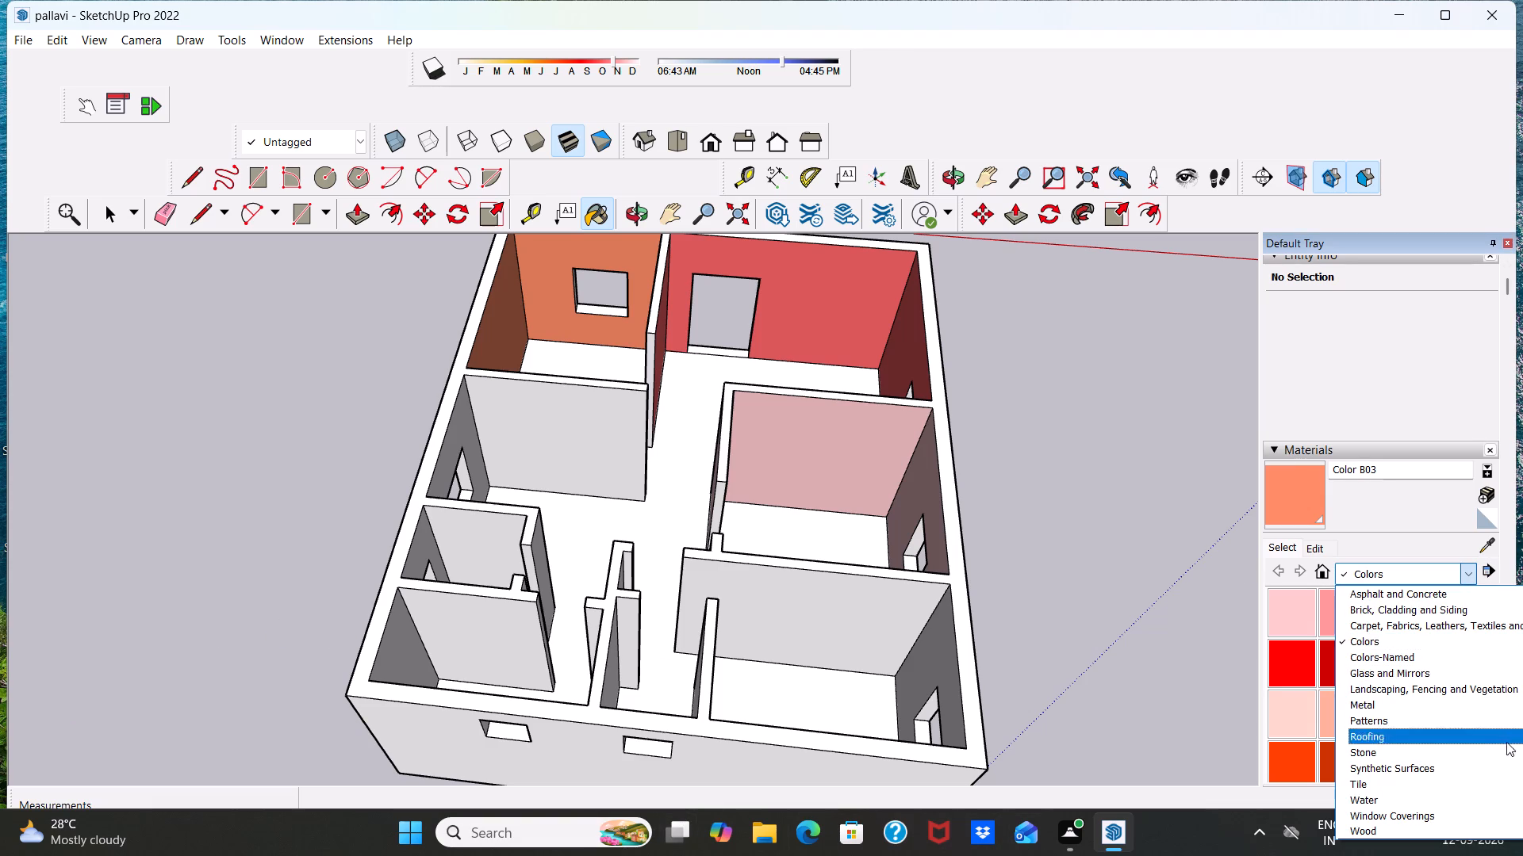
click(1502, 764)
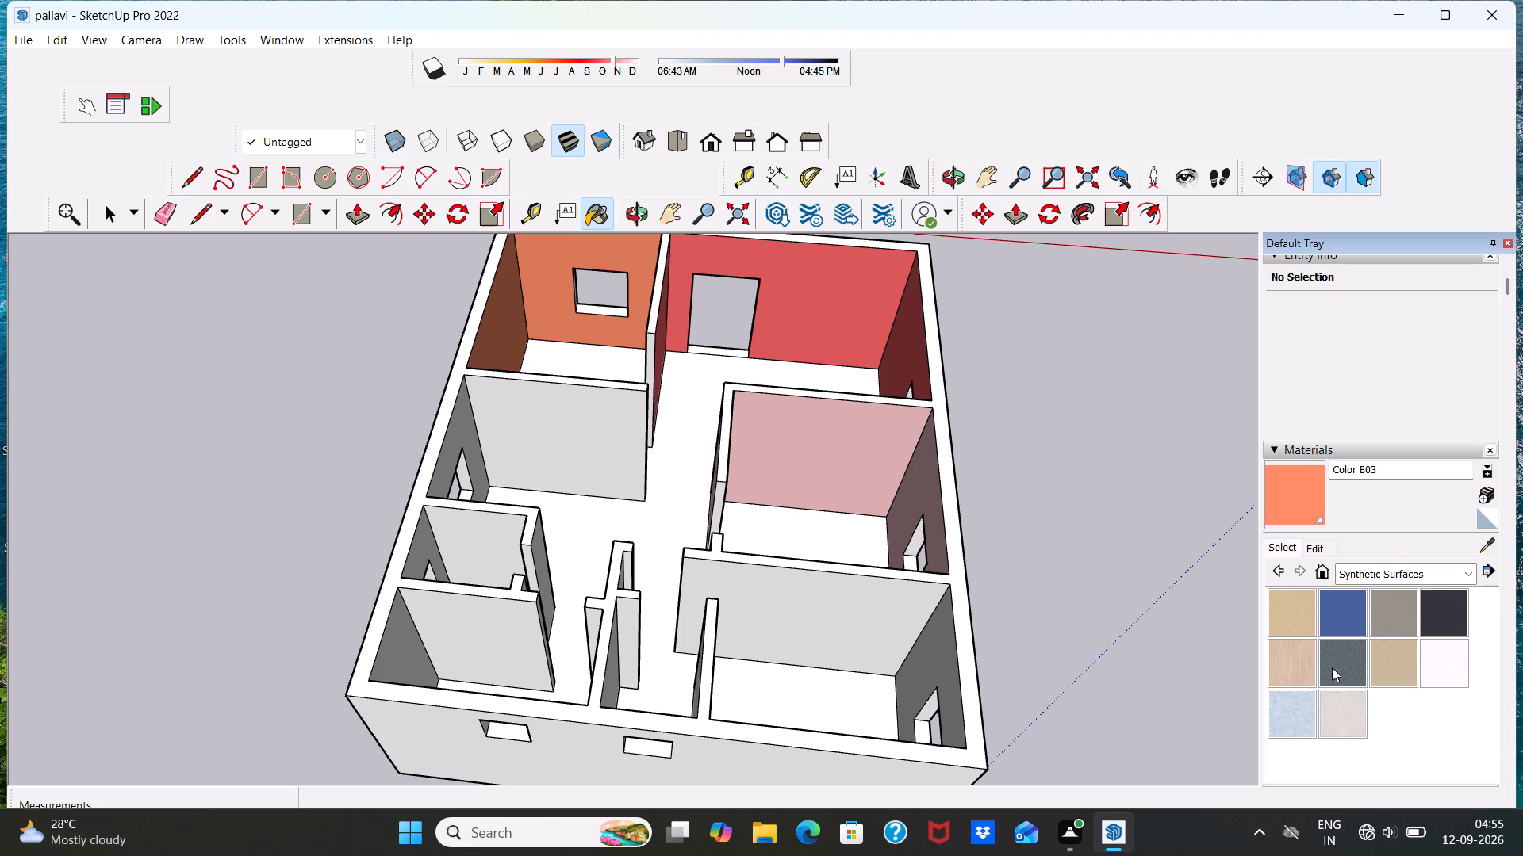
click(1331, 666)
scroll(567, 472, up, 5)
click(570, 438)
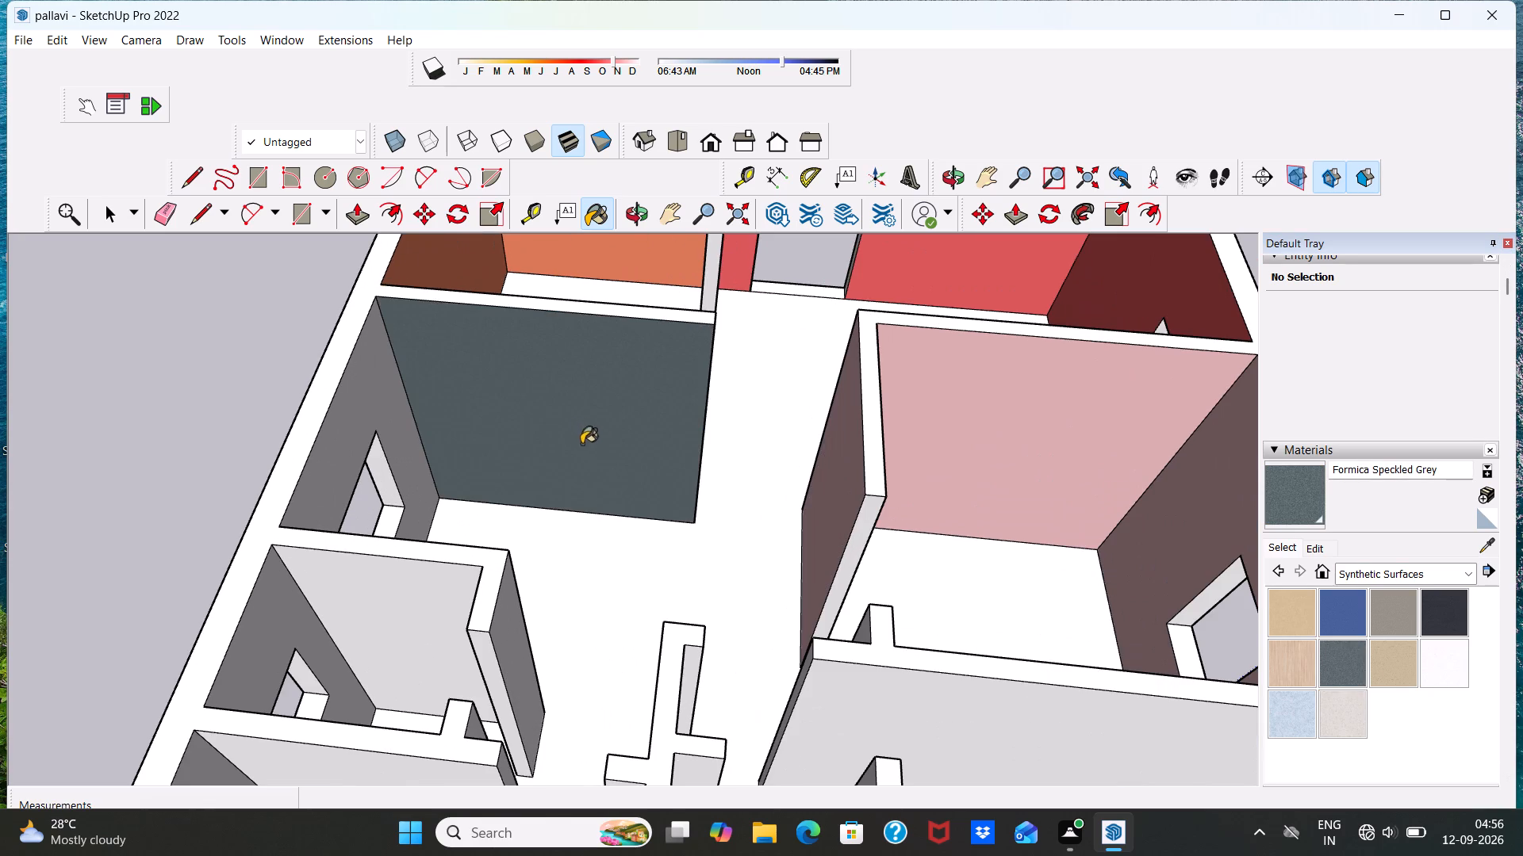
scroll(441, 441, up, 4)
click(294, 418)
scroll(394, 375, down, 12)
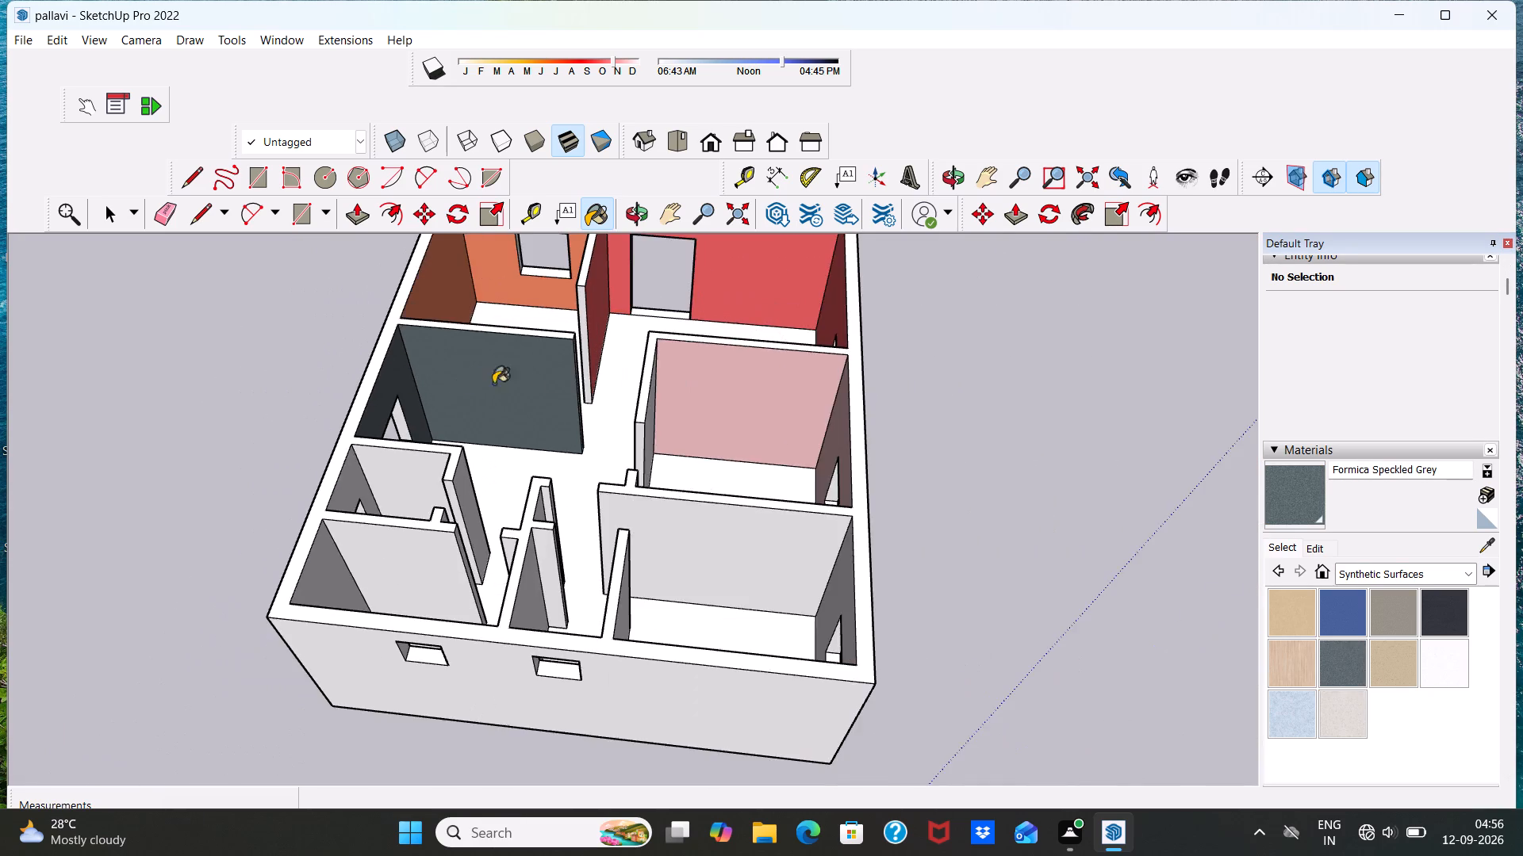
scroll(581, 388, down, 1)
Paint the dark grey room's face of the partition shared with the small windowed room with Formica Speckled Grey.
middle_drag(591, 391, 416, 413)
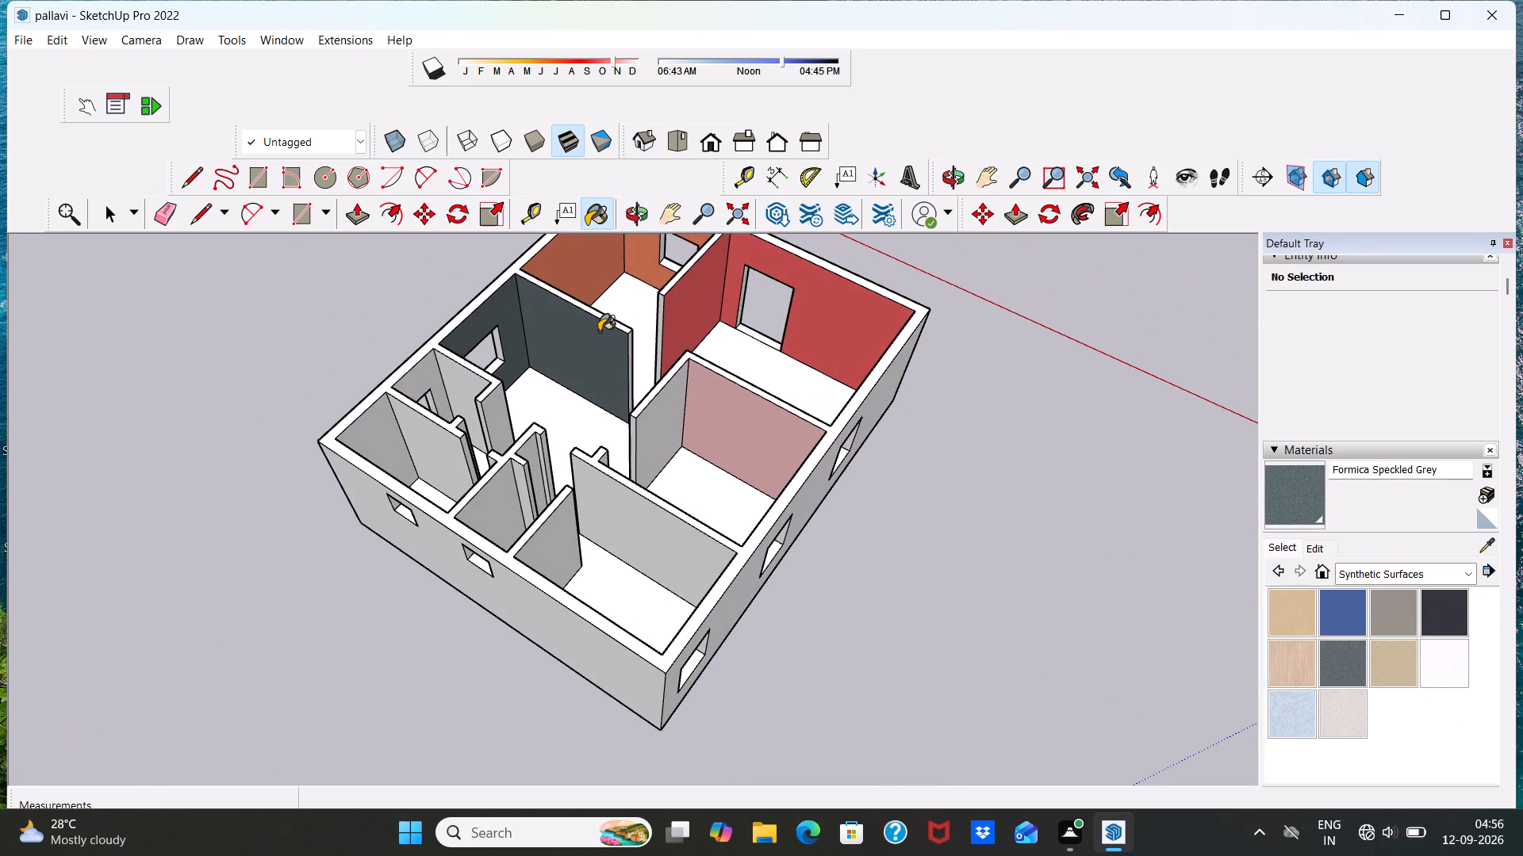
middle_drag(599, 353, 460, 392)
scroll(549, 332, up, 8)
middle_drag(585, 337, 477, 377)
scroll(547, 344, down, 1)
middle_drag(581, 340, 501, 359)
scroll(585, 327, up, 3)
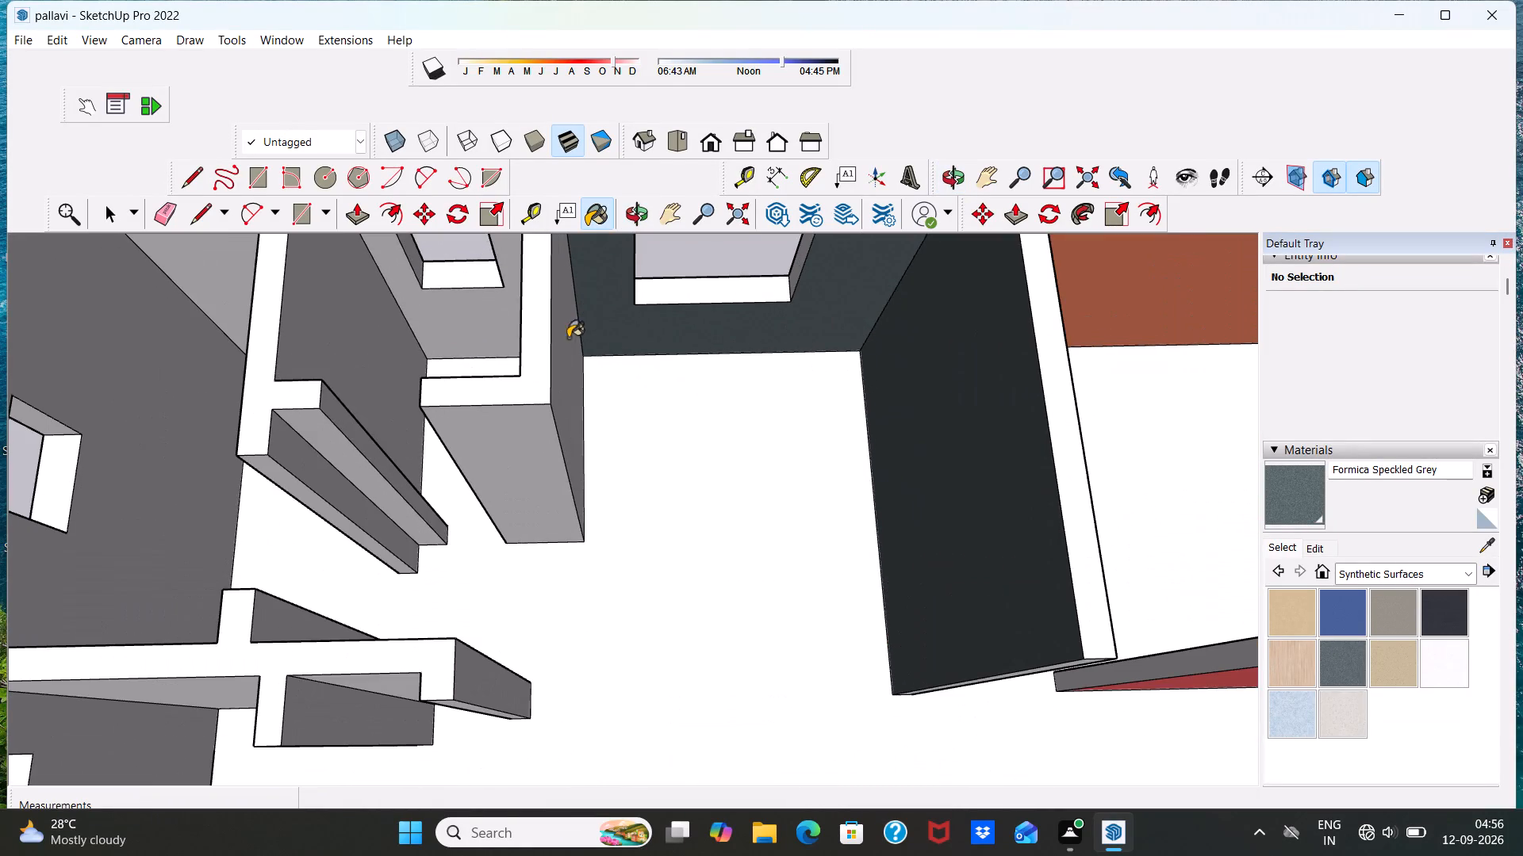
click(561, 342)
scroll(600, 331, up, 1)
scroll(600, 331, down, 13)
scroll(551, 376, up, 5)
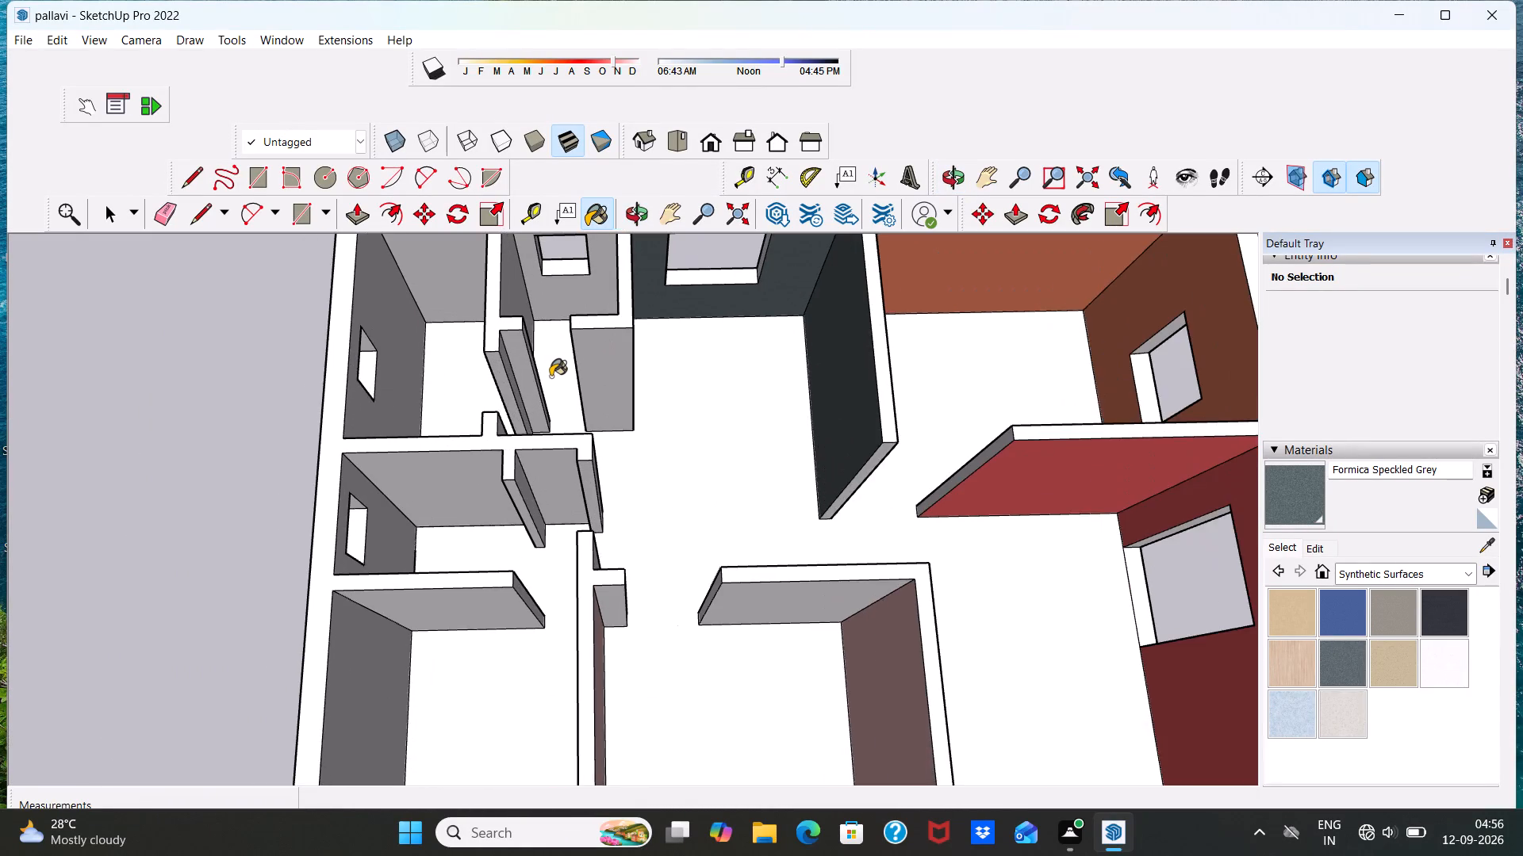
Paint the small windowed room's window wall and both of its side partition faces with Formica Speckled Grey.
scroll(551, 378, down, 6)
scroll(552, 315, up, 7)
click(528, 292)
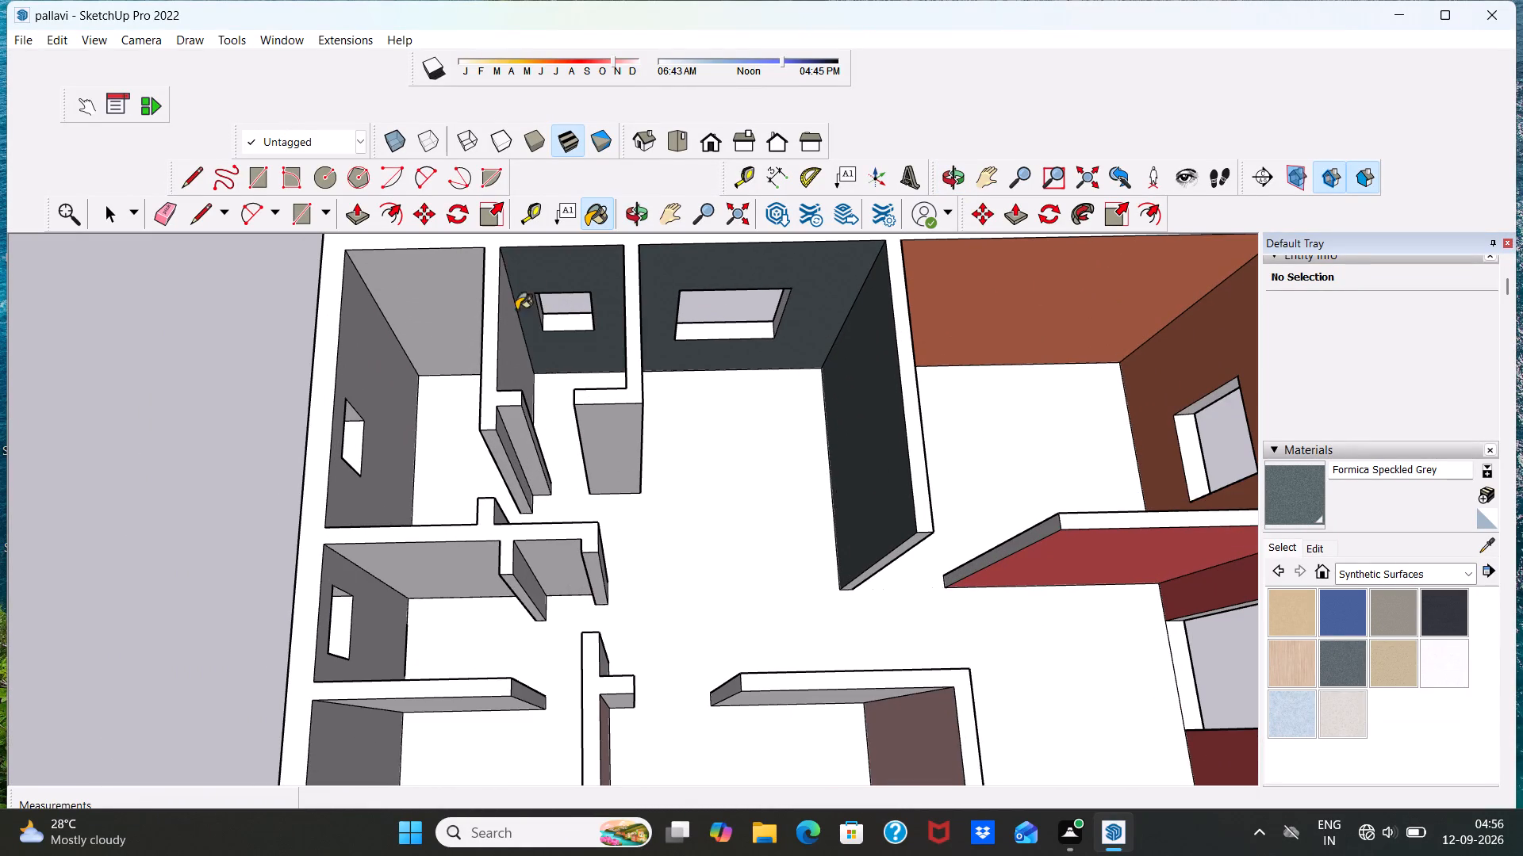
click(501, 342)
middle_drag(546, 352, 635, 342)
middle_drag(569, 357, 570, 357)
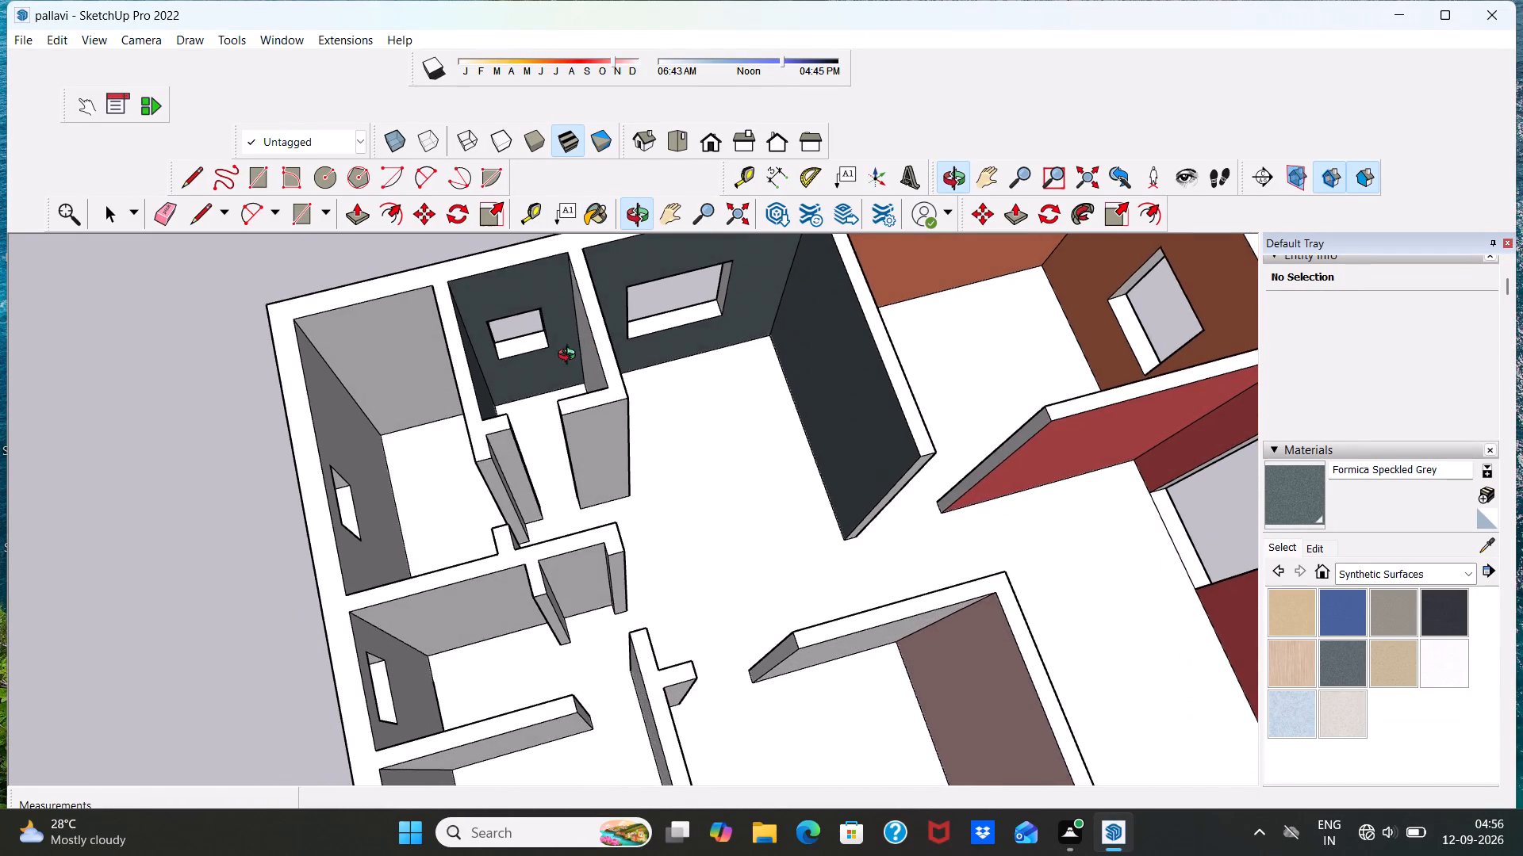
middle_drag(570, 357, 766, 319)
middle_drag(476, 400, 716, 373)
scroll(511, 431, down, 1)
scroll(507, 432, up, 4)
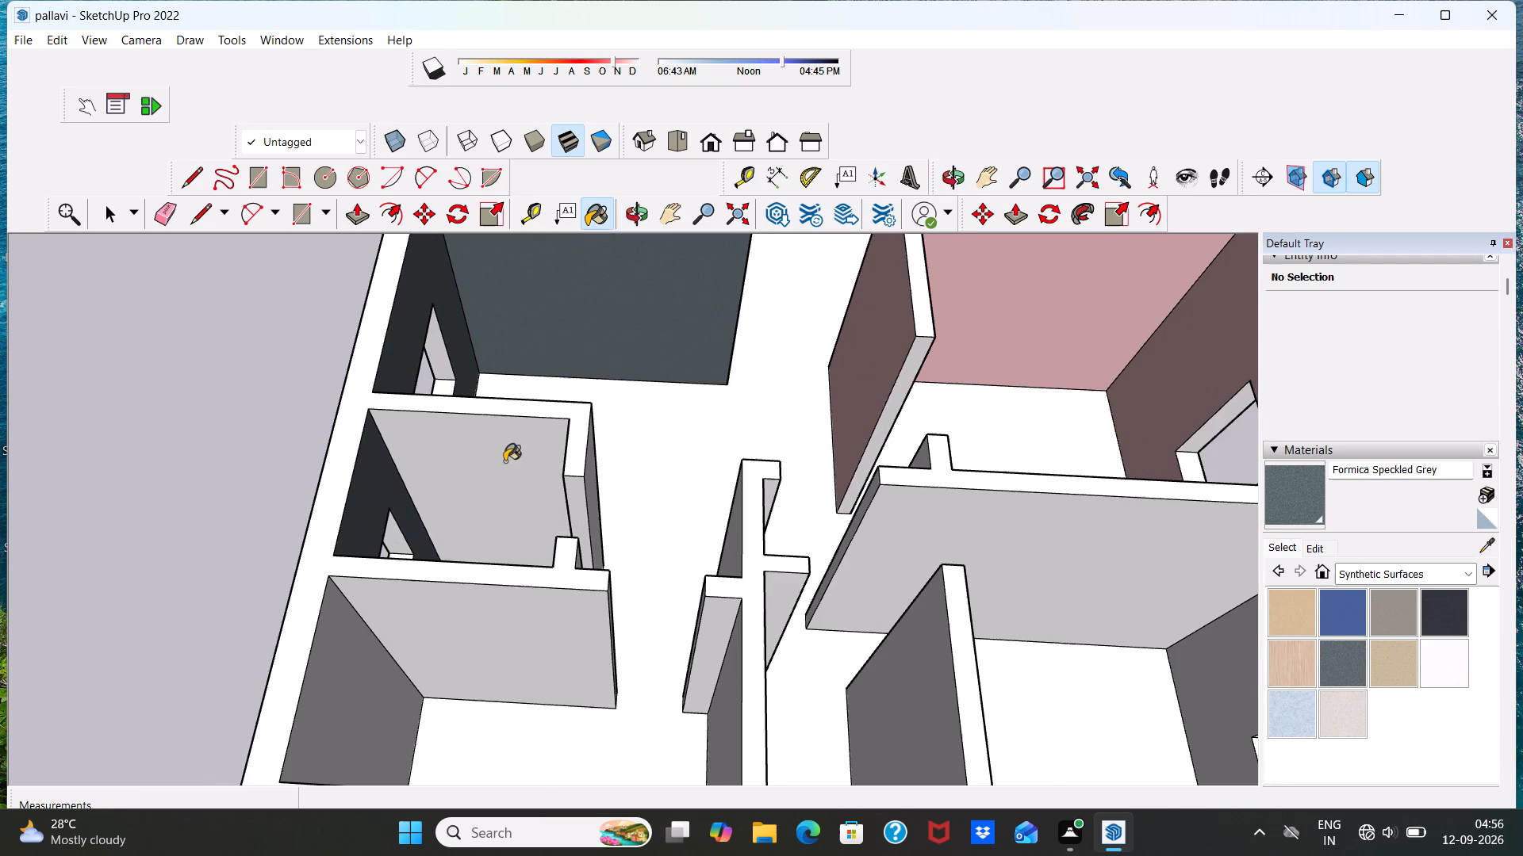
click(504, 460)
Paint the small windowed room's short return wall and the wall stub beside its doorway with Formica Speckled Grey.
middle_drag(470, 483, 666, 417)
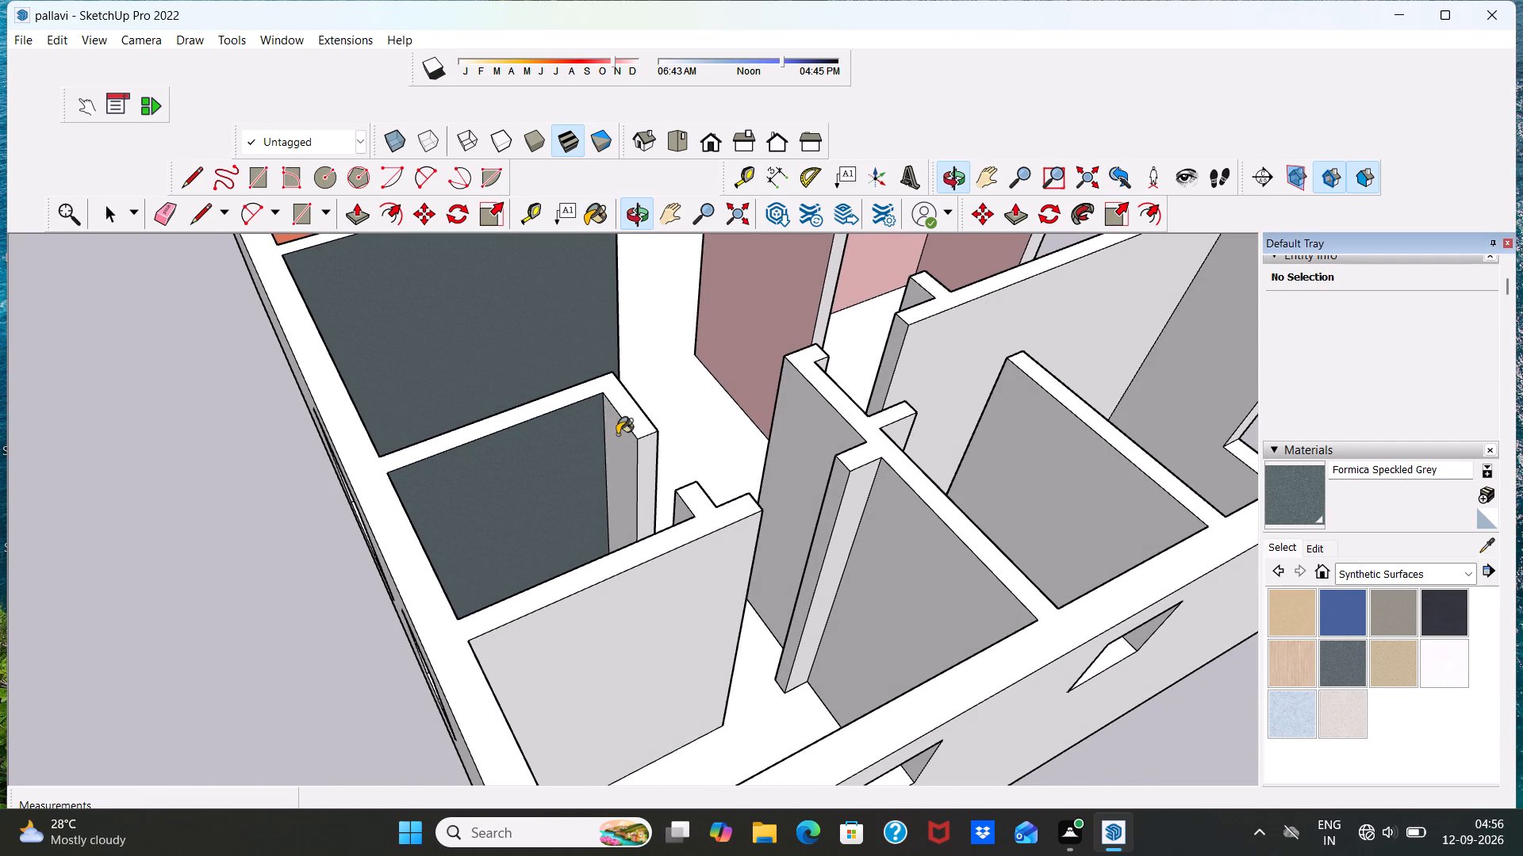
click(617, 433)
scroll(661, 501, up, 9)
scroll(765, 515, down, 7)
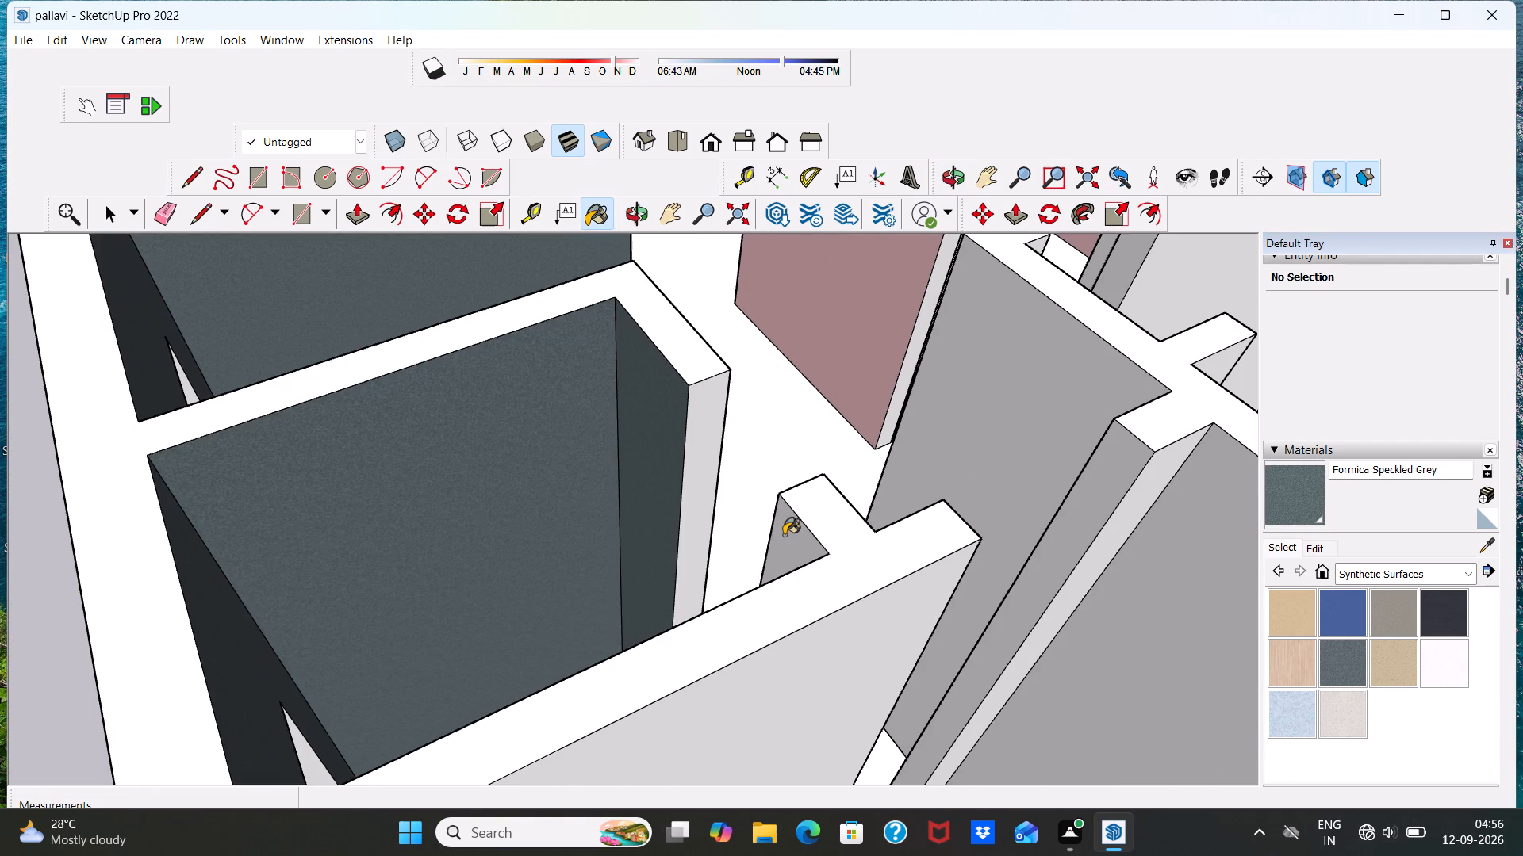
drag(788, 539, 797, 536)
middle_drag(842, 460, 534, 376)
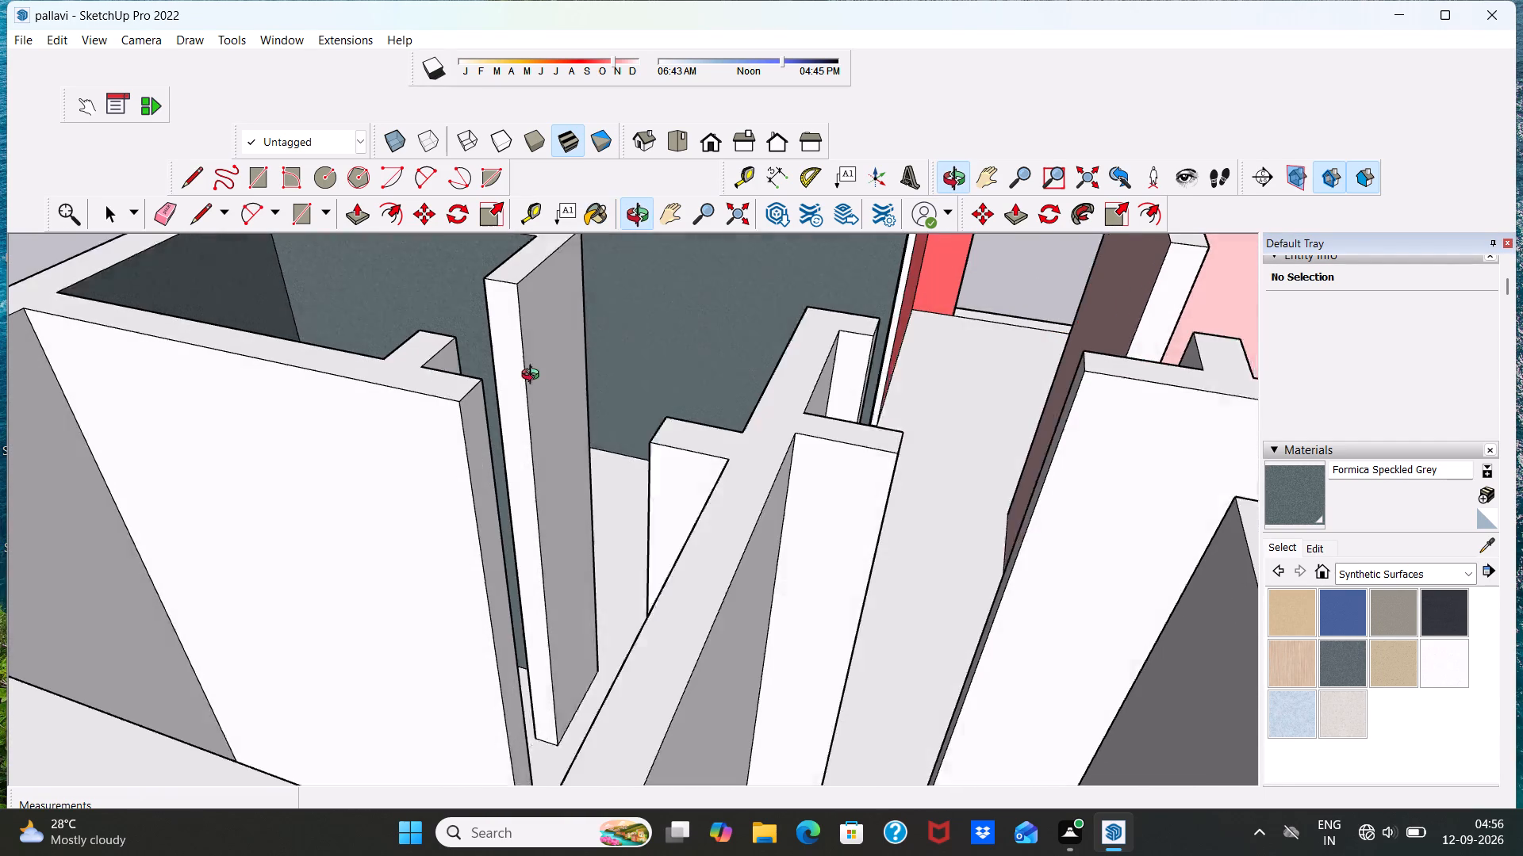
middle_drag(534, 376, 528, 369)
click(538, 339)
scroll(559, 339, down, 7)
middle_drag(606, 344, 481, 387)
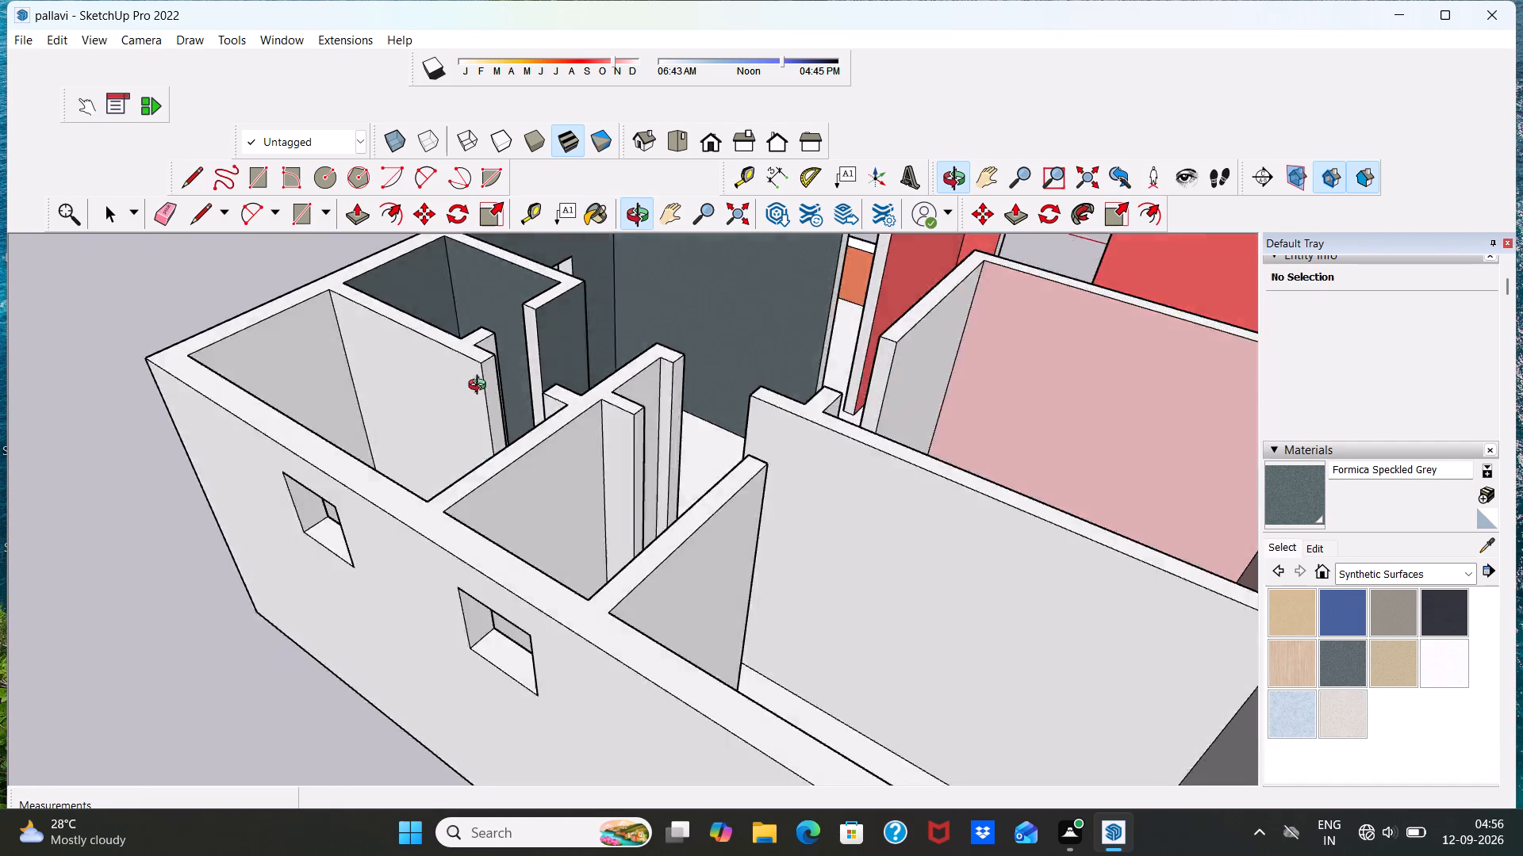
middle_drag(481, 387, 374, 411)
scroll(470, 357, up, 9)
click(489, 346)
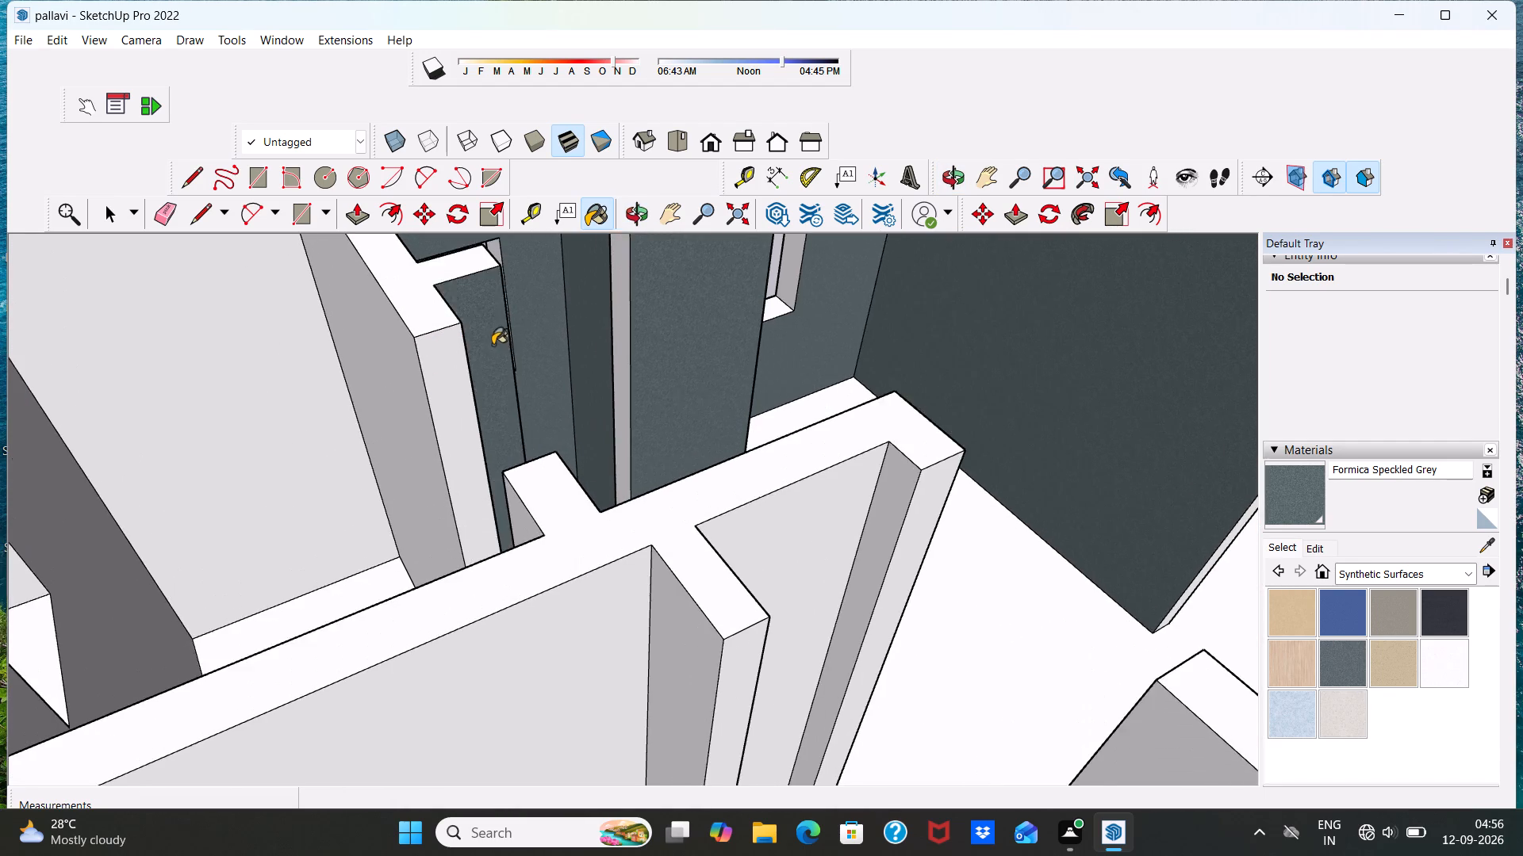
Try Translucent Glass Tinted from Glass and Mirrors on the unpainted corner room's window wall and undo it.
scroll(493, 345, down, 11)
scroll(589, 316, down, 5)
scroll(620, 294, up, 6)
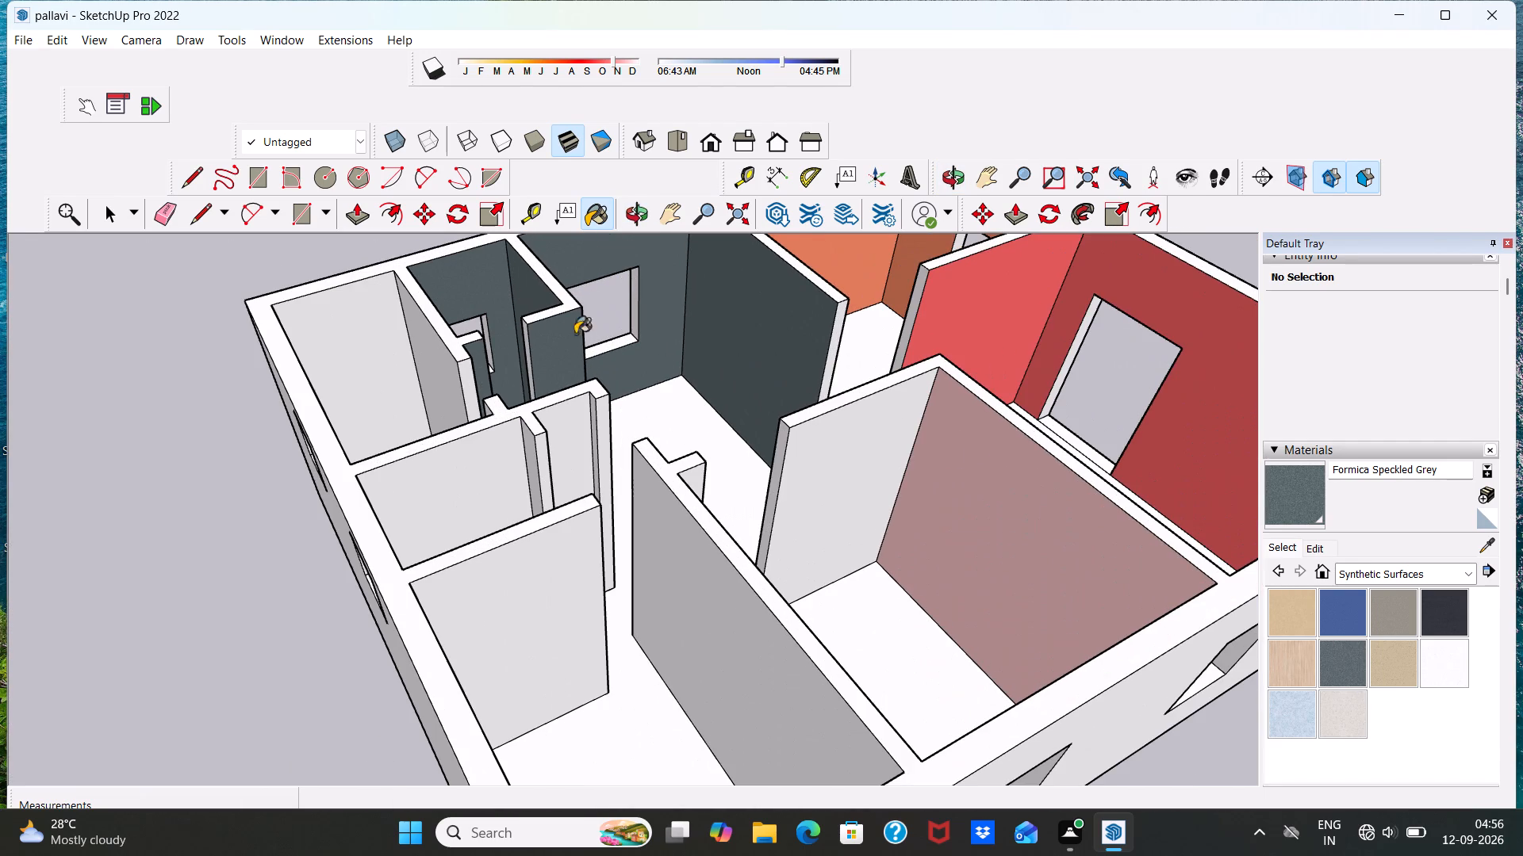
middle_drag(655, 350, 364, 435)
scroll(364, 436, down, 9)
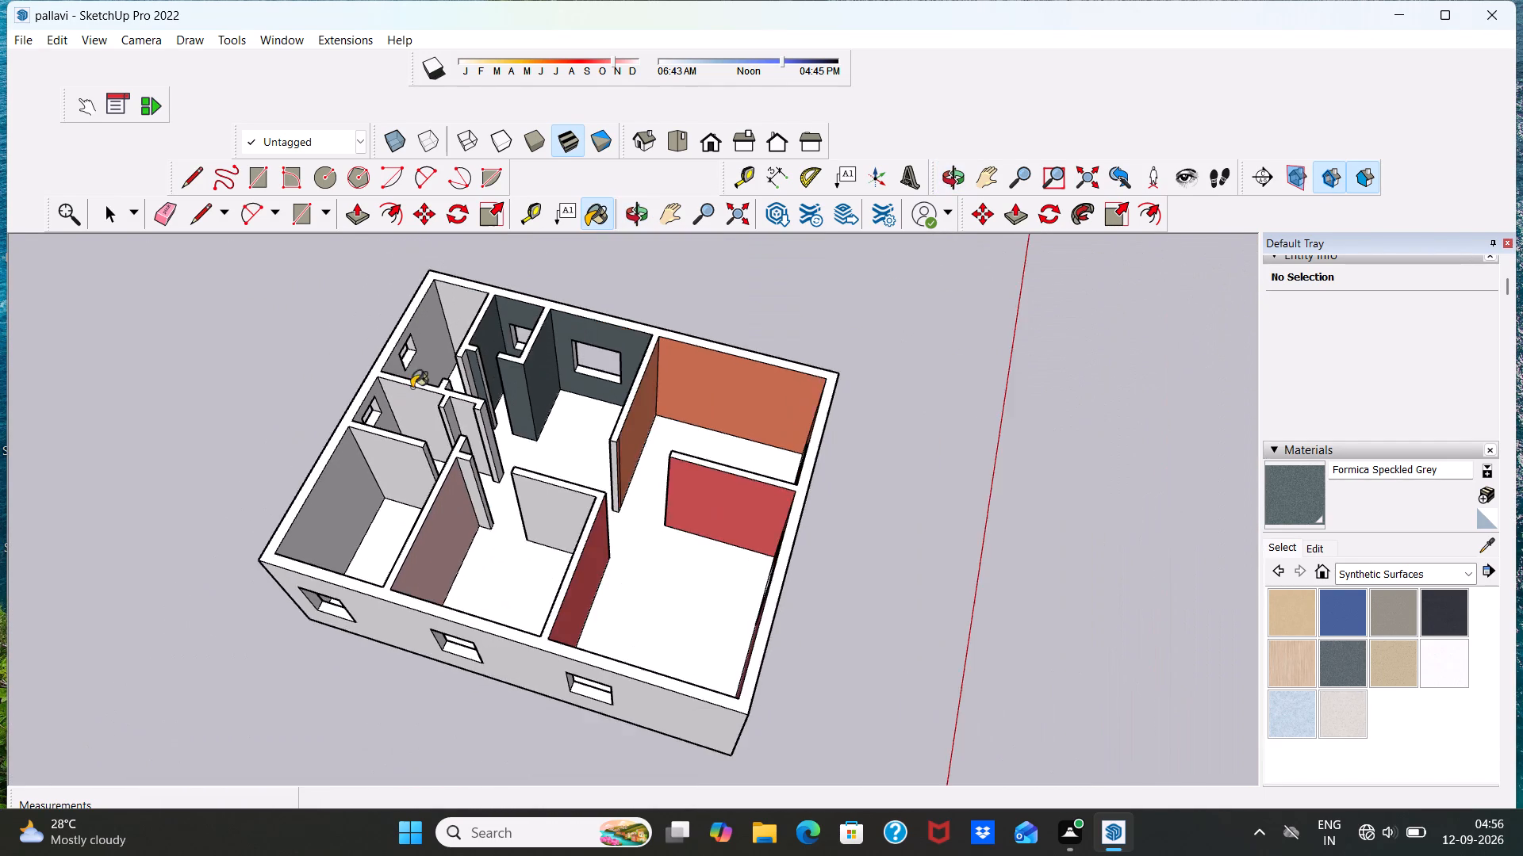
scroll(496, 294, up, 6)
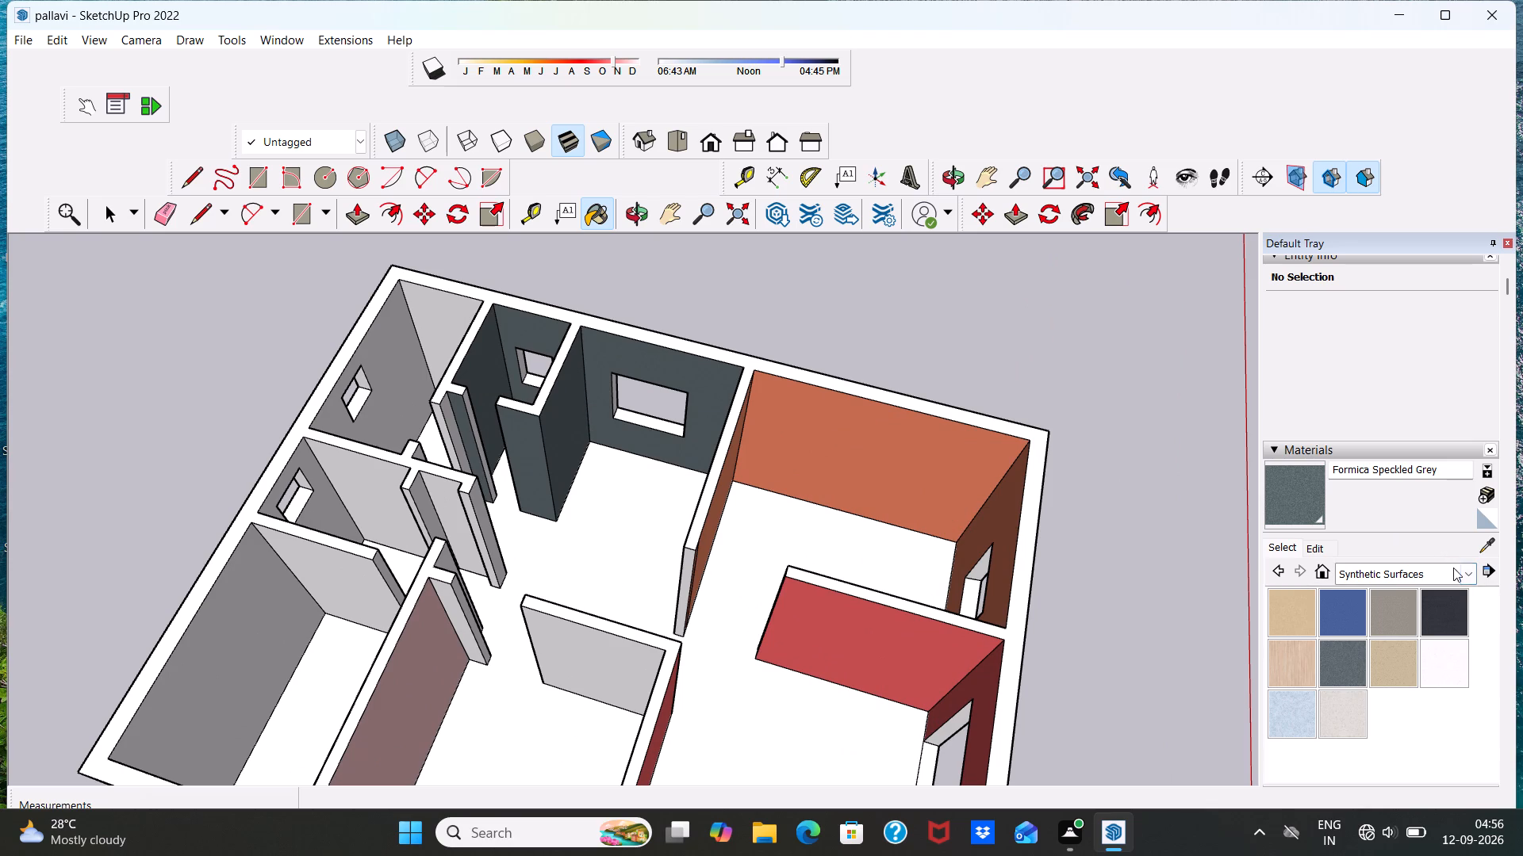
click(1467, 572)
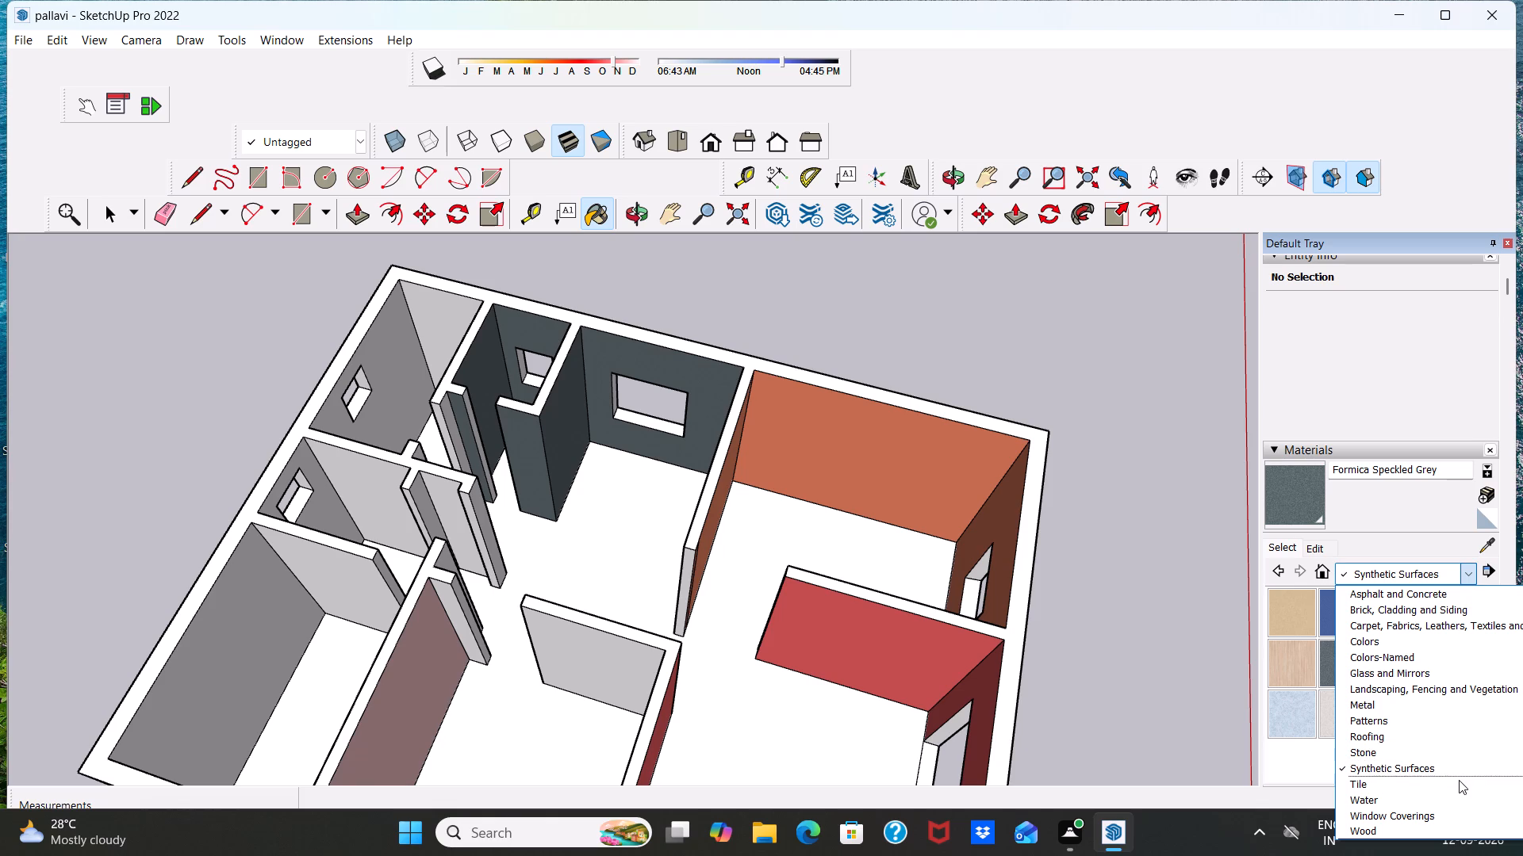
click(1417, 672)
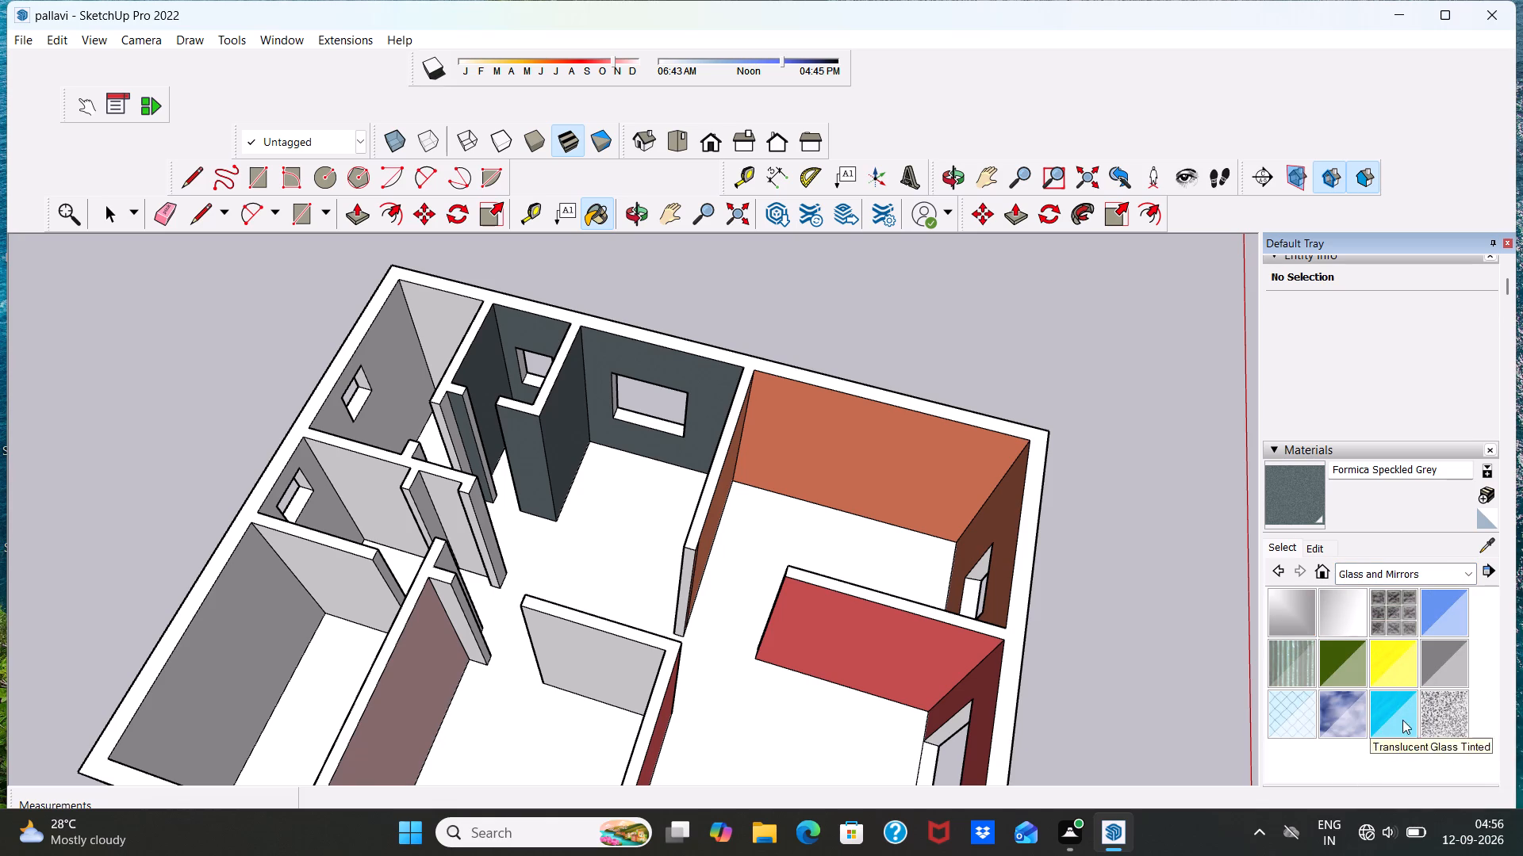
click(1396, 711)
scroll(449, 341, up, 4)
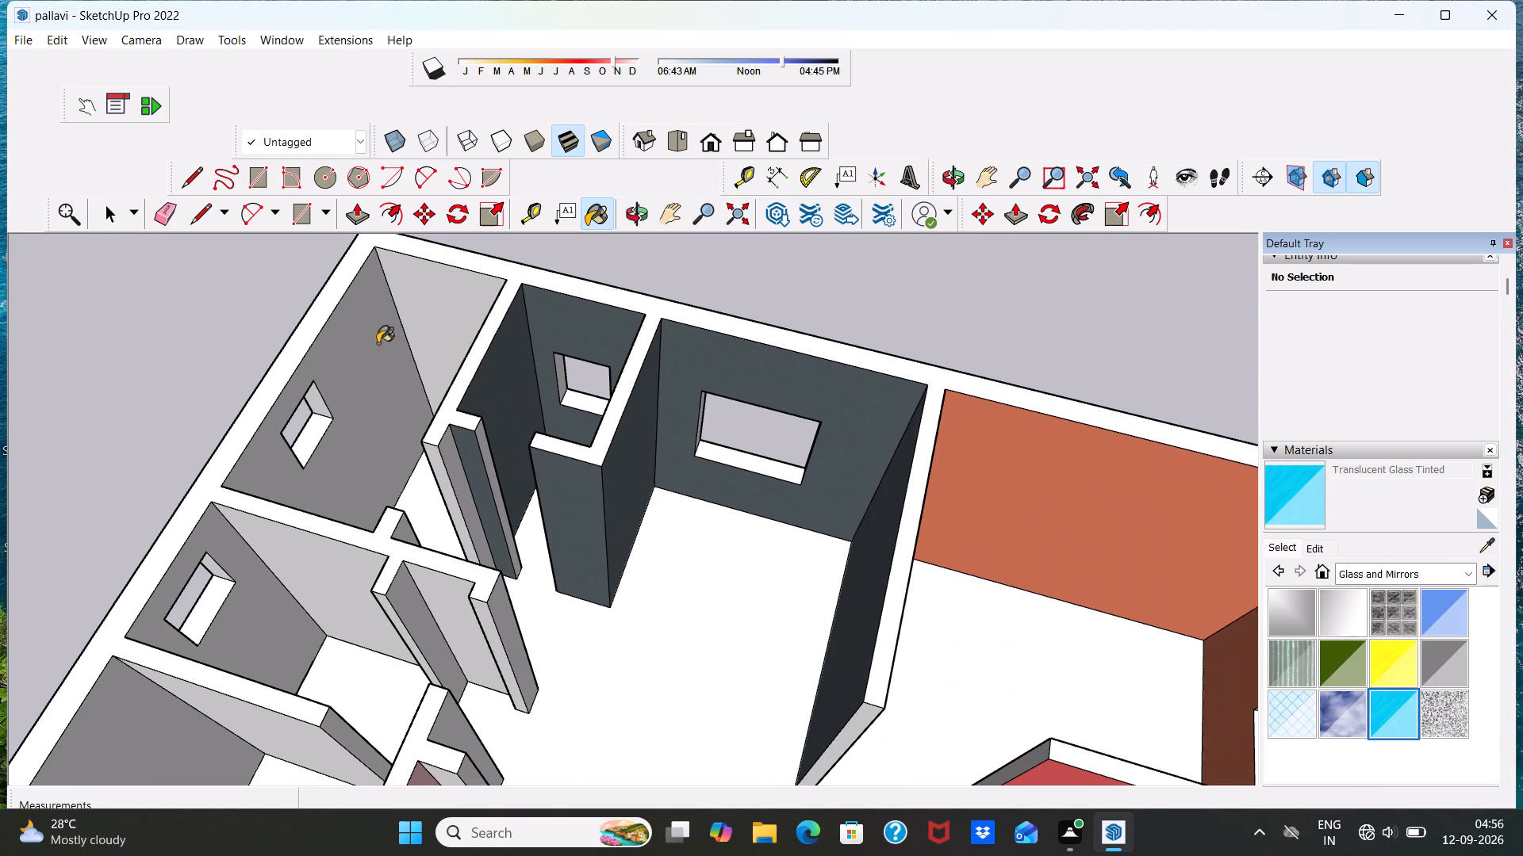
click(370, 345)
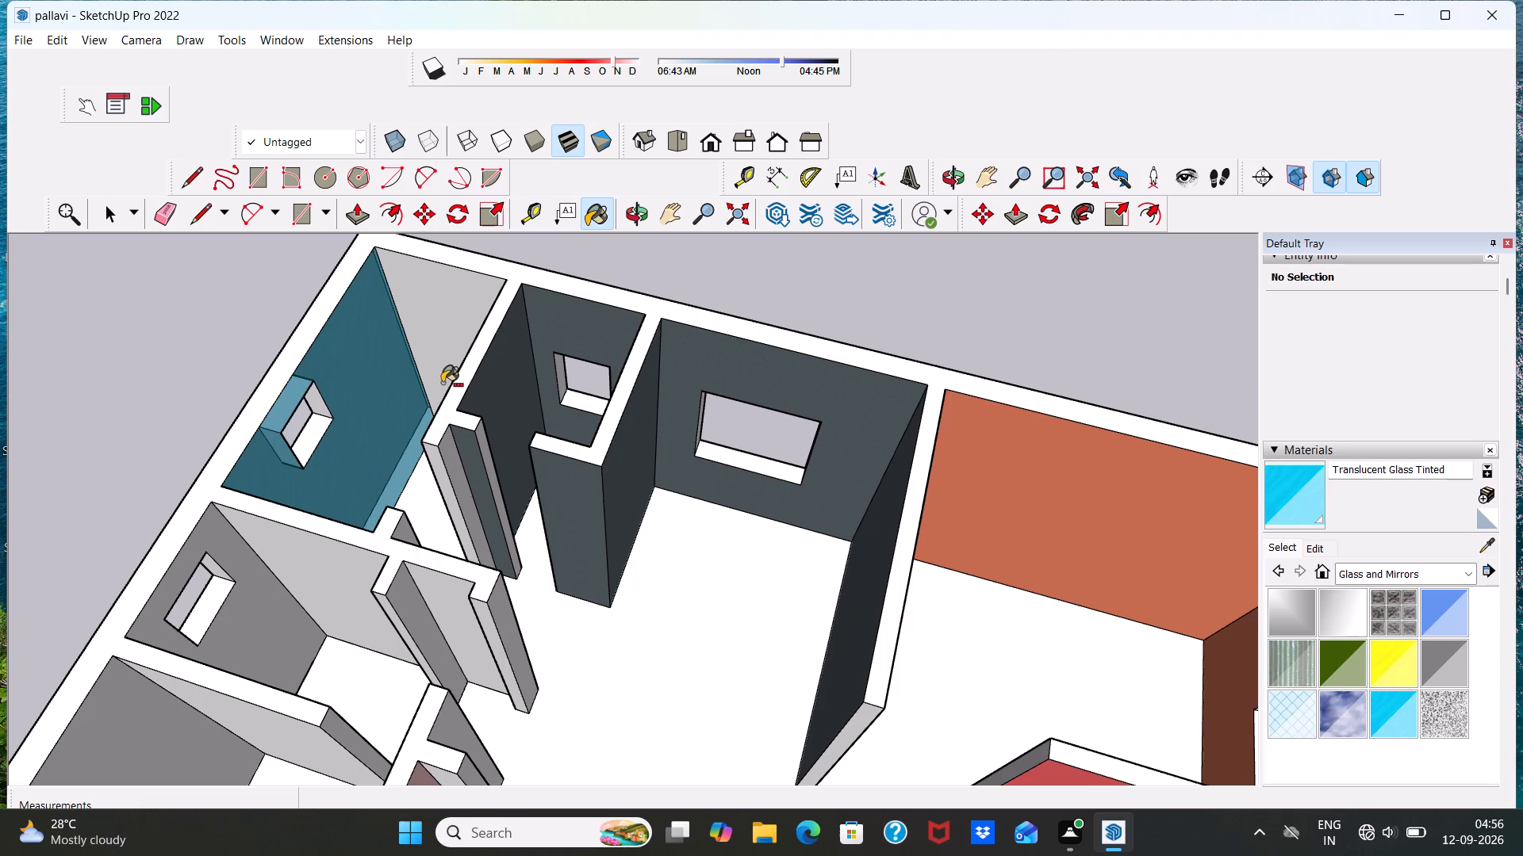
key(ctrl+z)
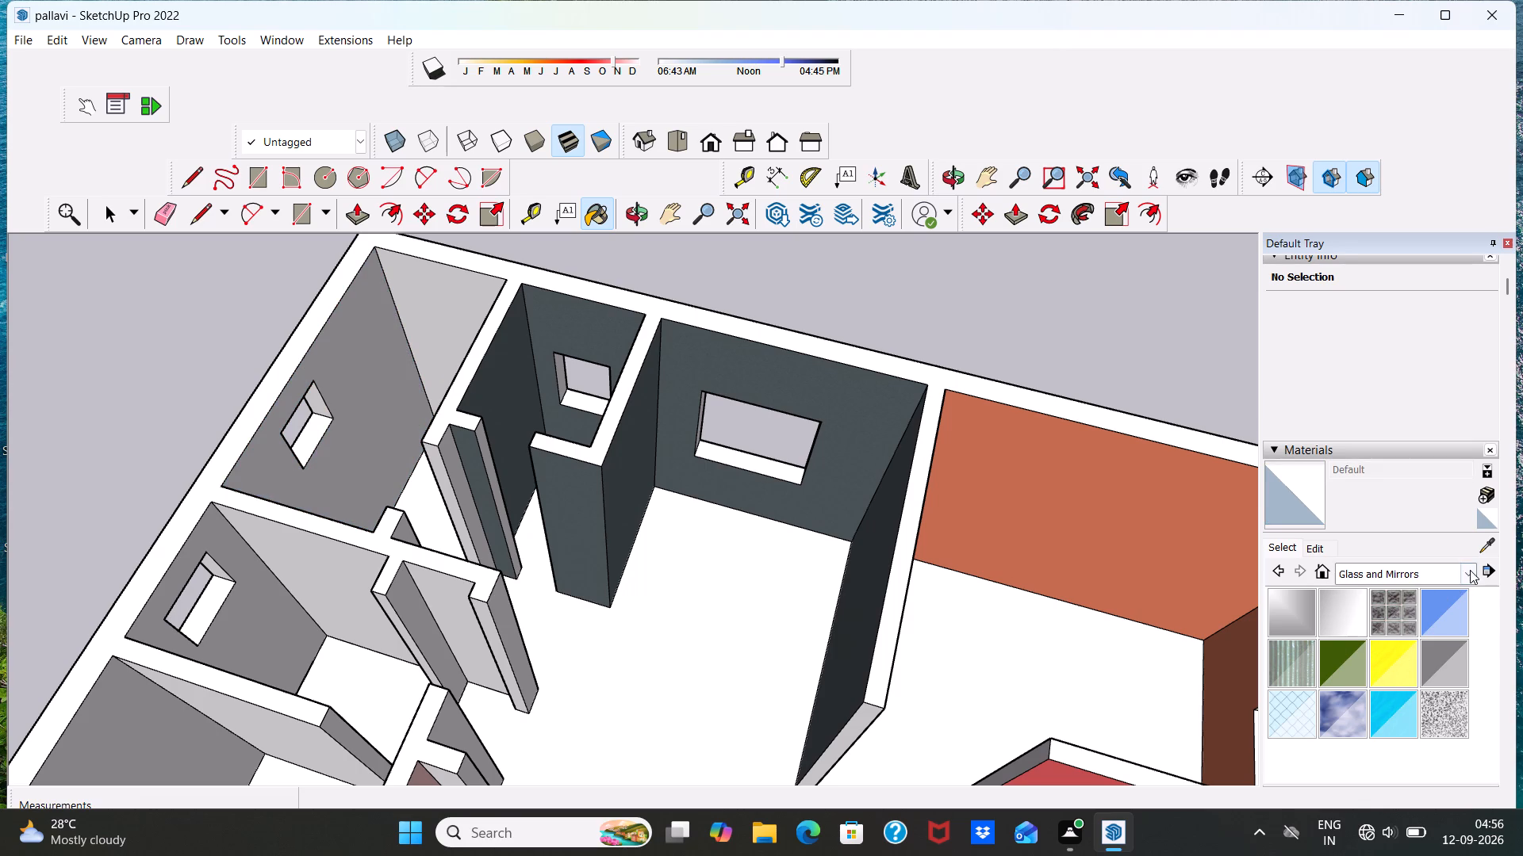
Browse the Asphalt and Concrete, Brick, Cladding and Siding, Glass and Mirrors, Stone, Metal and Tile materials for a wall finish.
click(1471, 571)
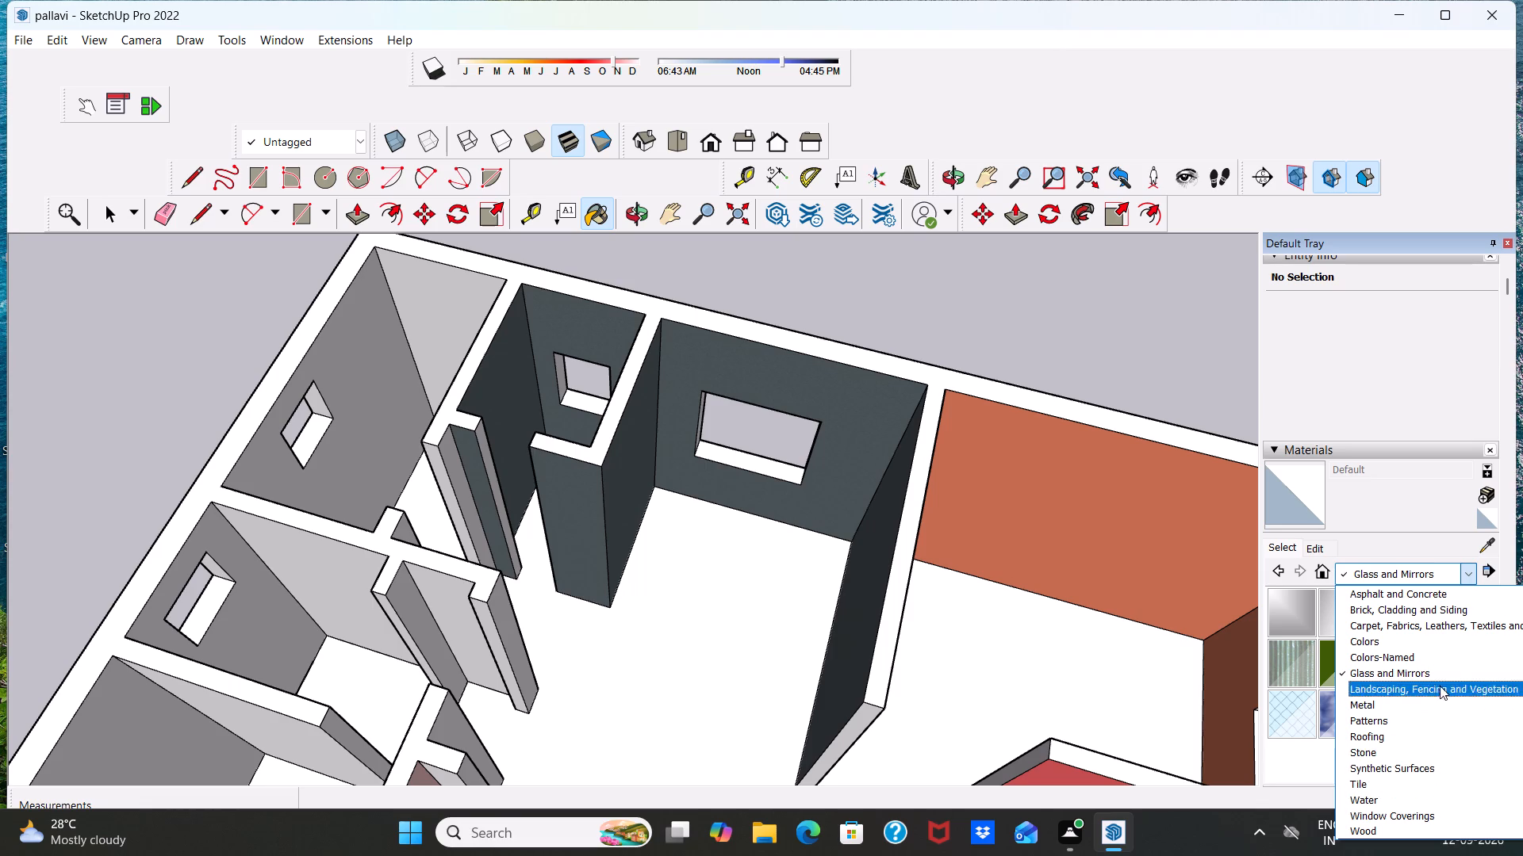
click(1448, 597)
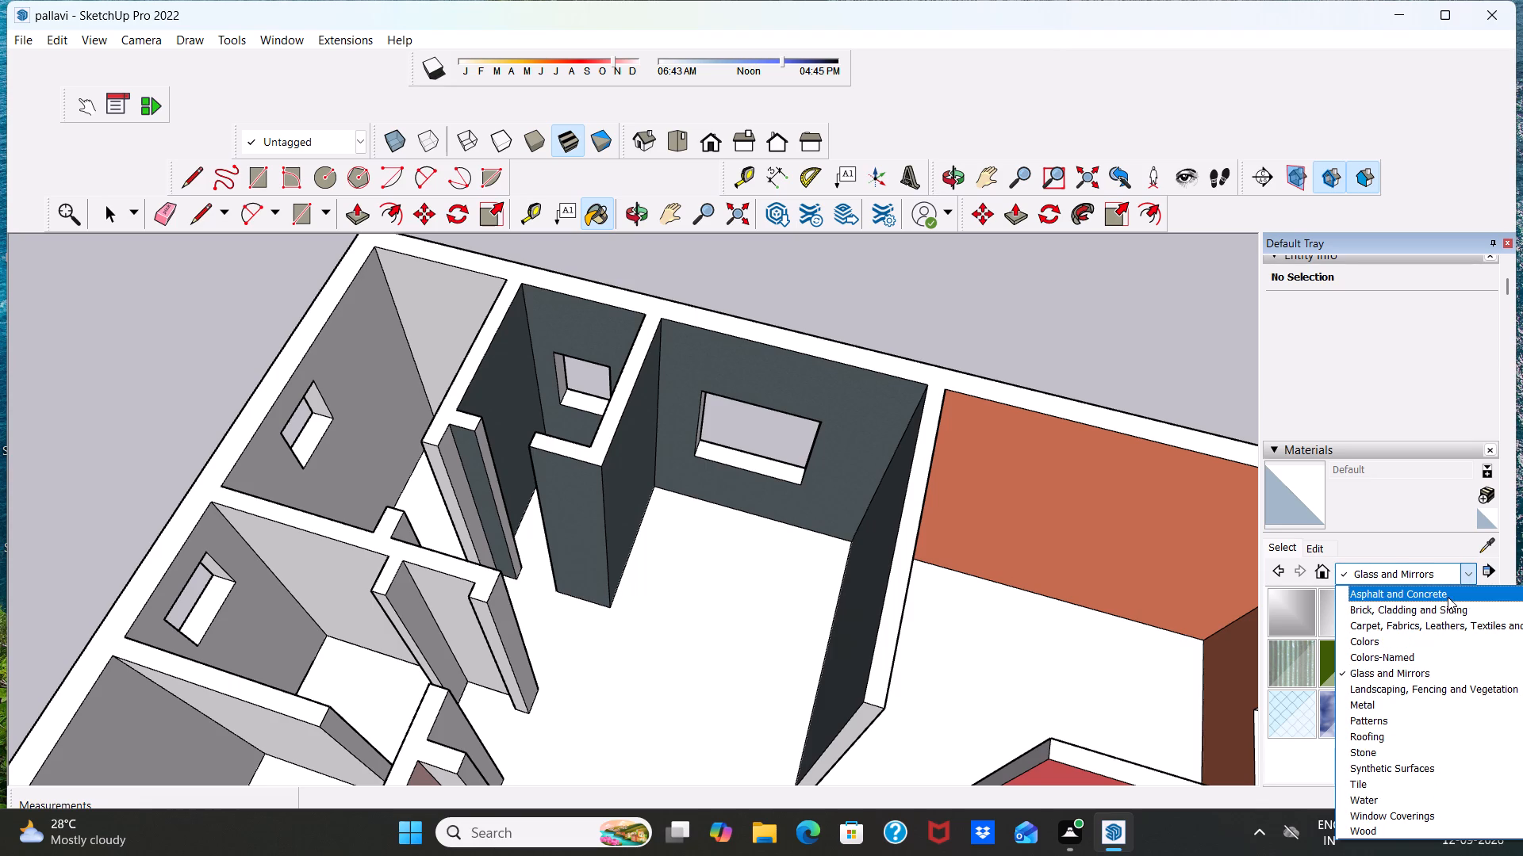
drag(1471, 567, 1479, 566)
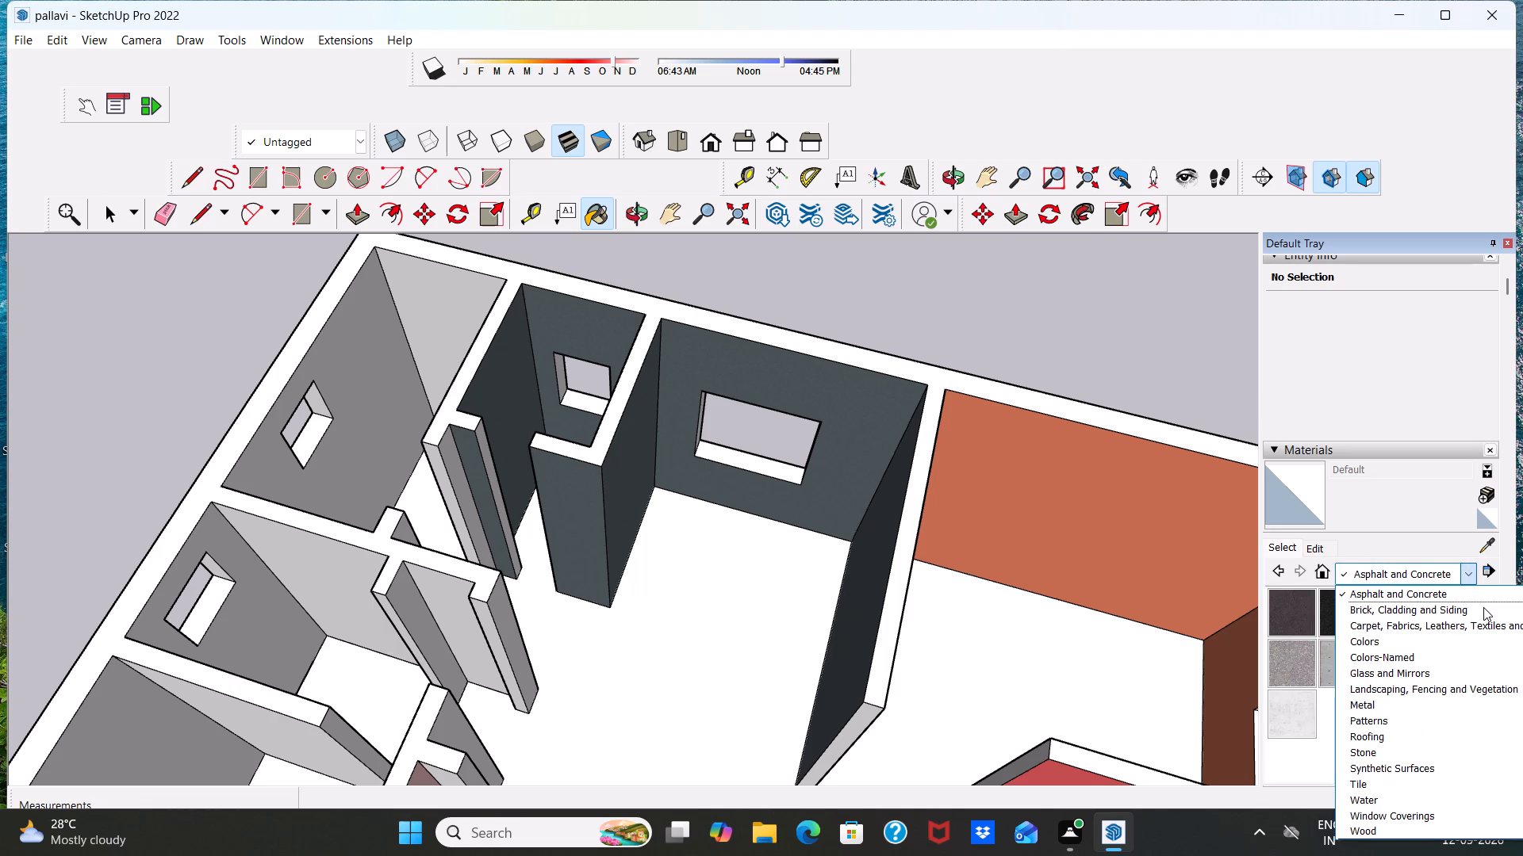
click(1483, 607)
click(1467, 571)
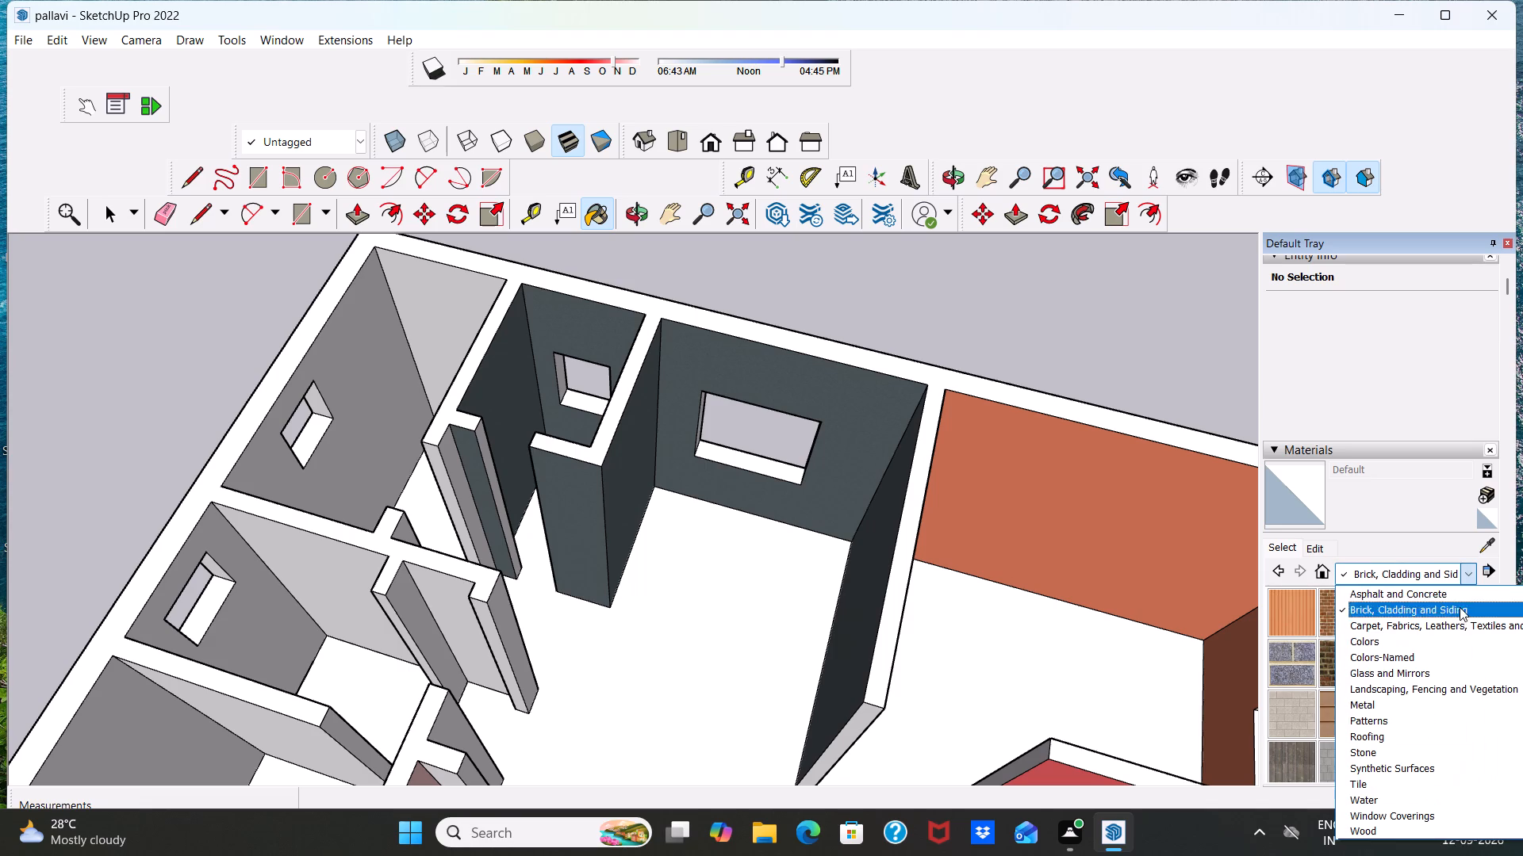
click(1476, 667)
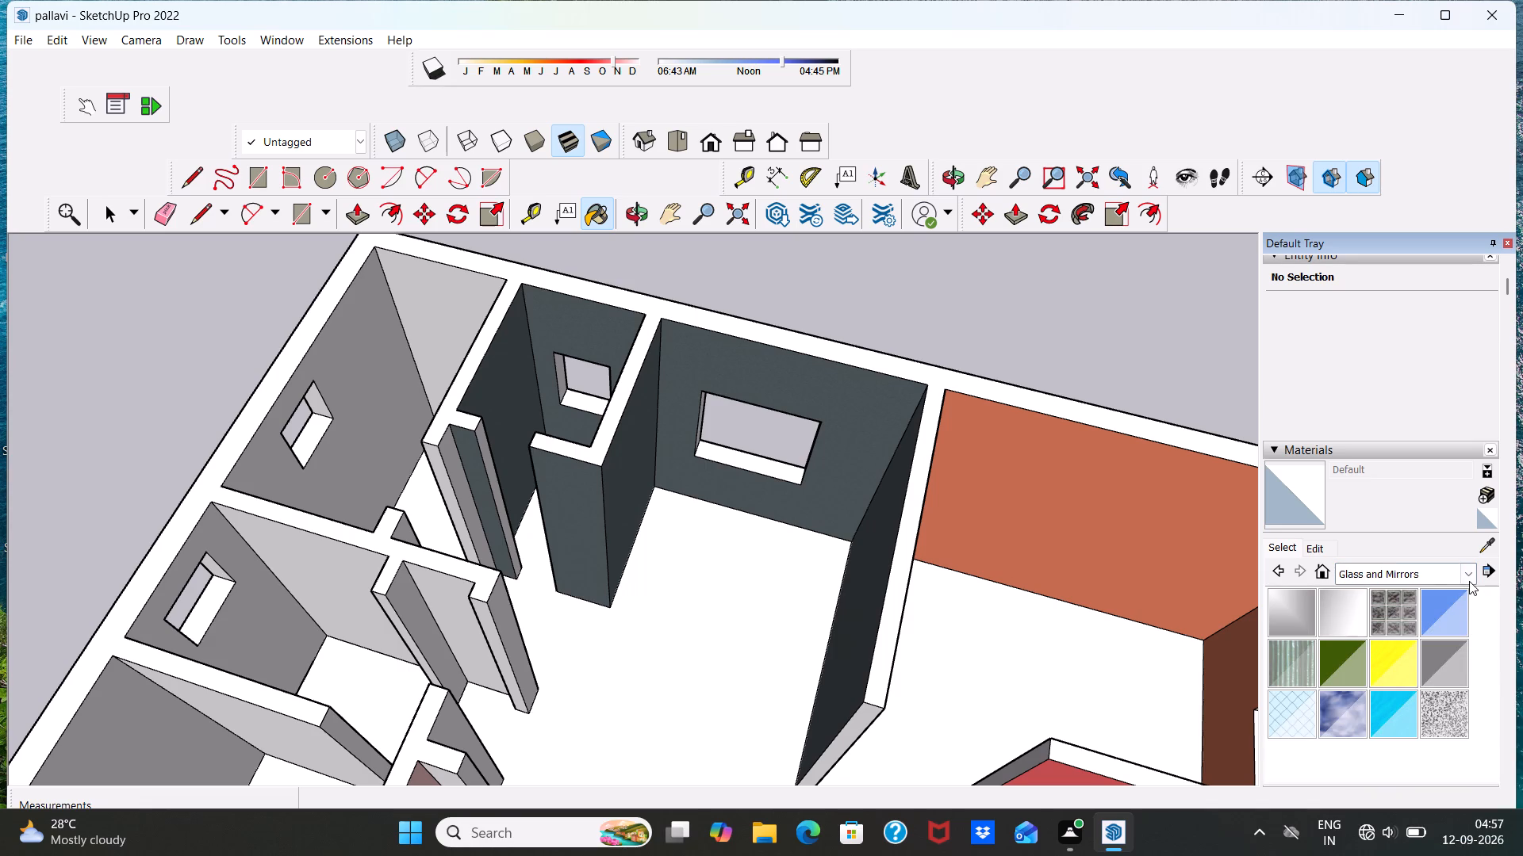
click(1469, 580)
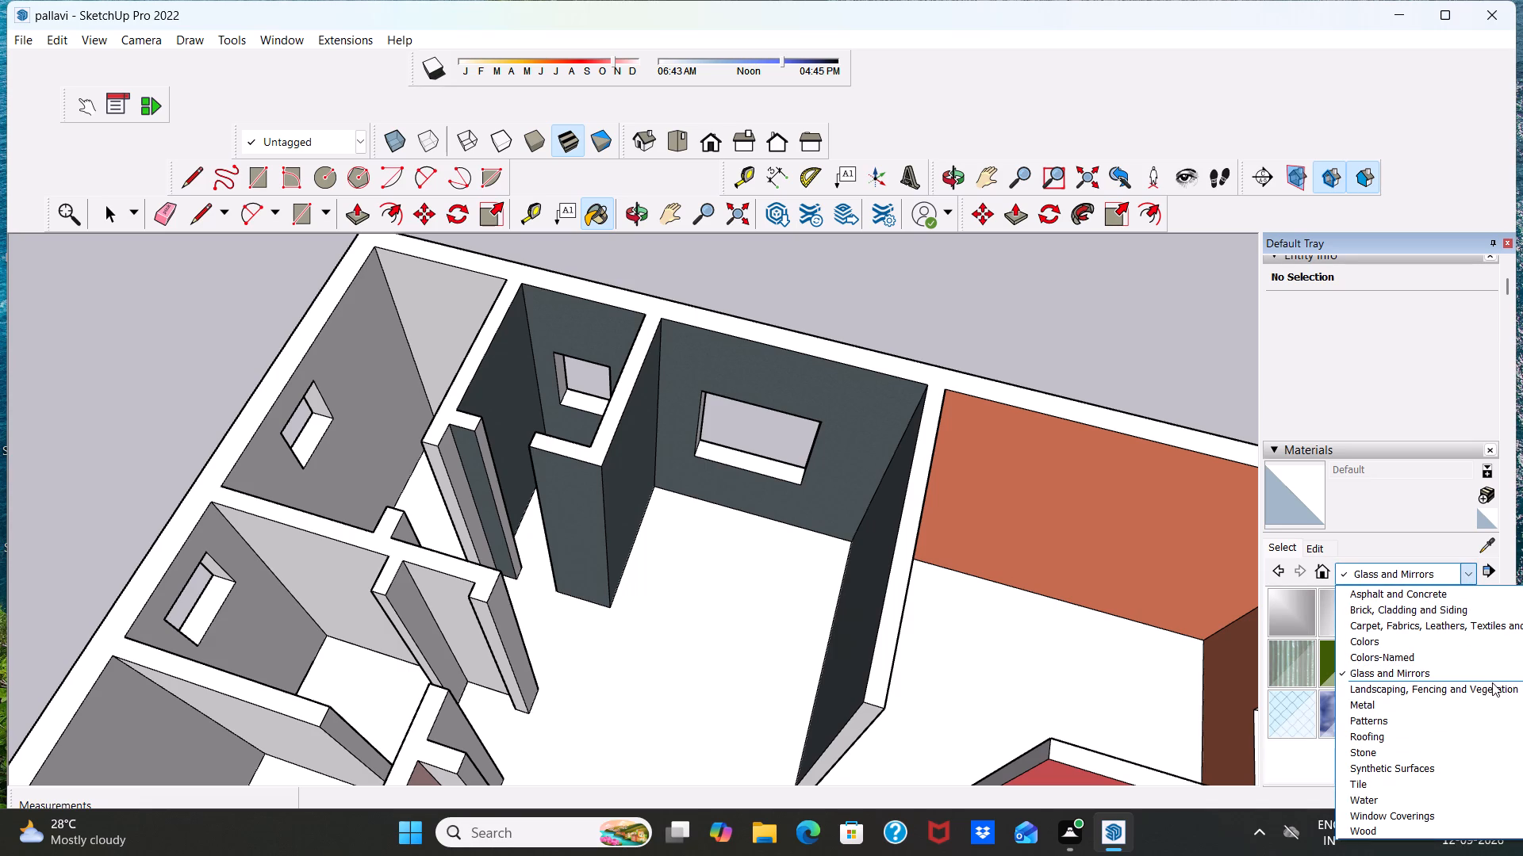
click(1496, 748)
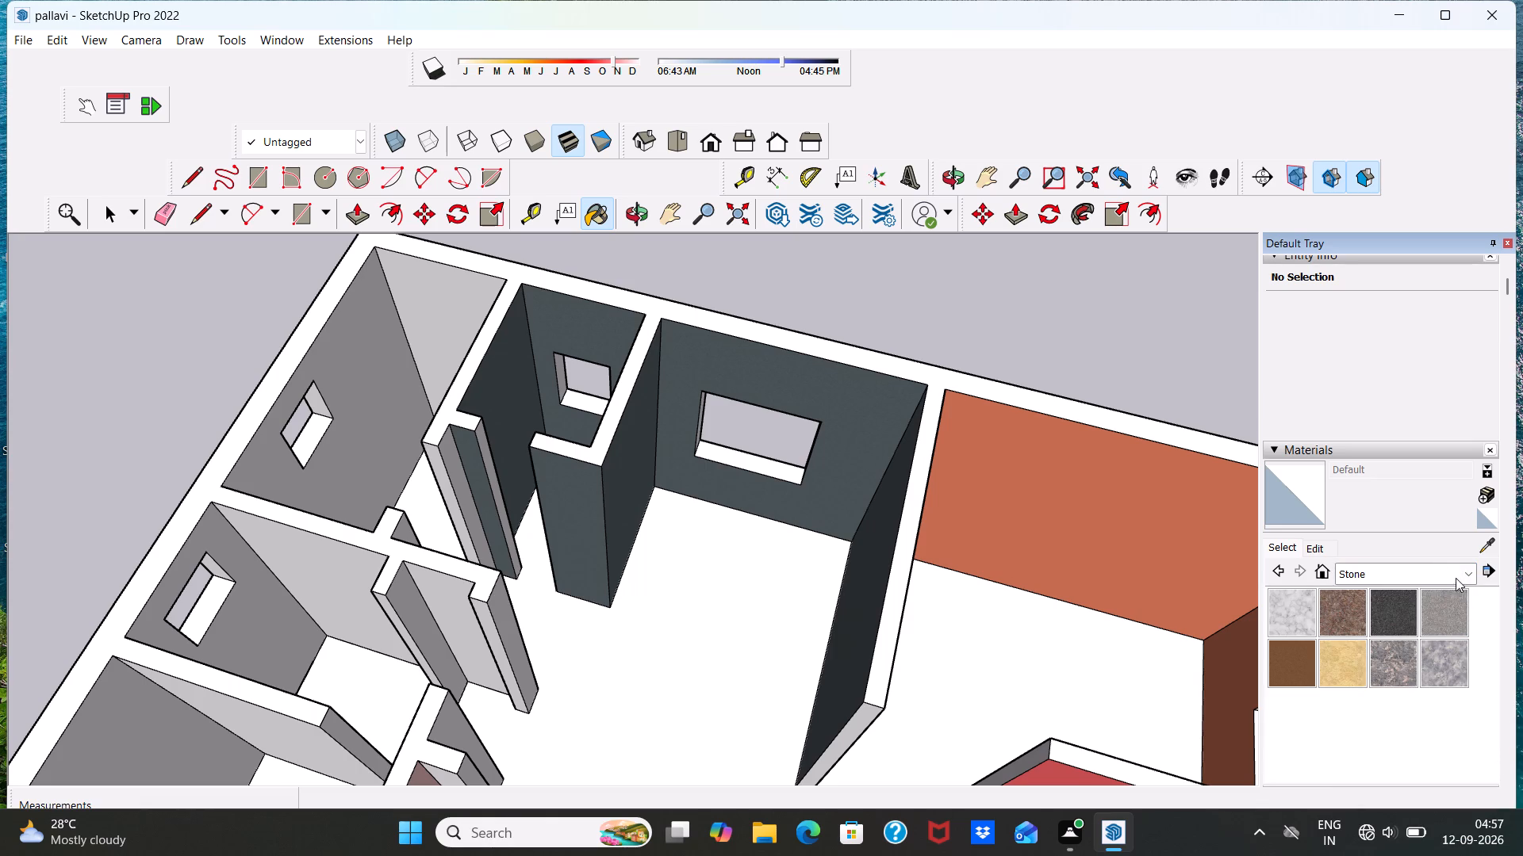
click(1461, 579)
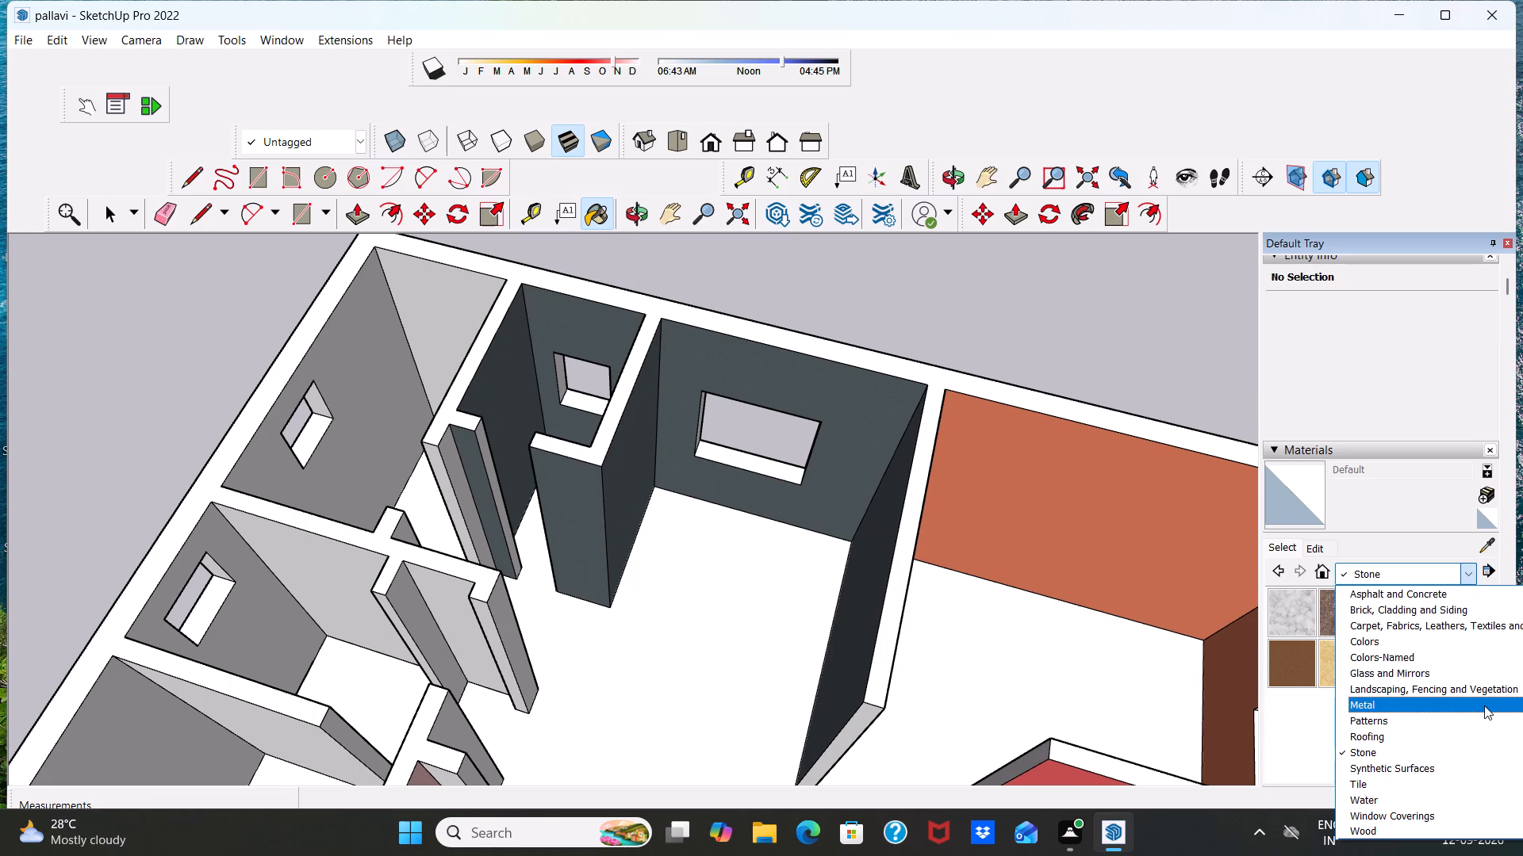
click(1484, 705)
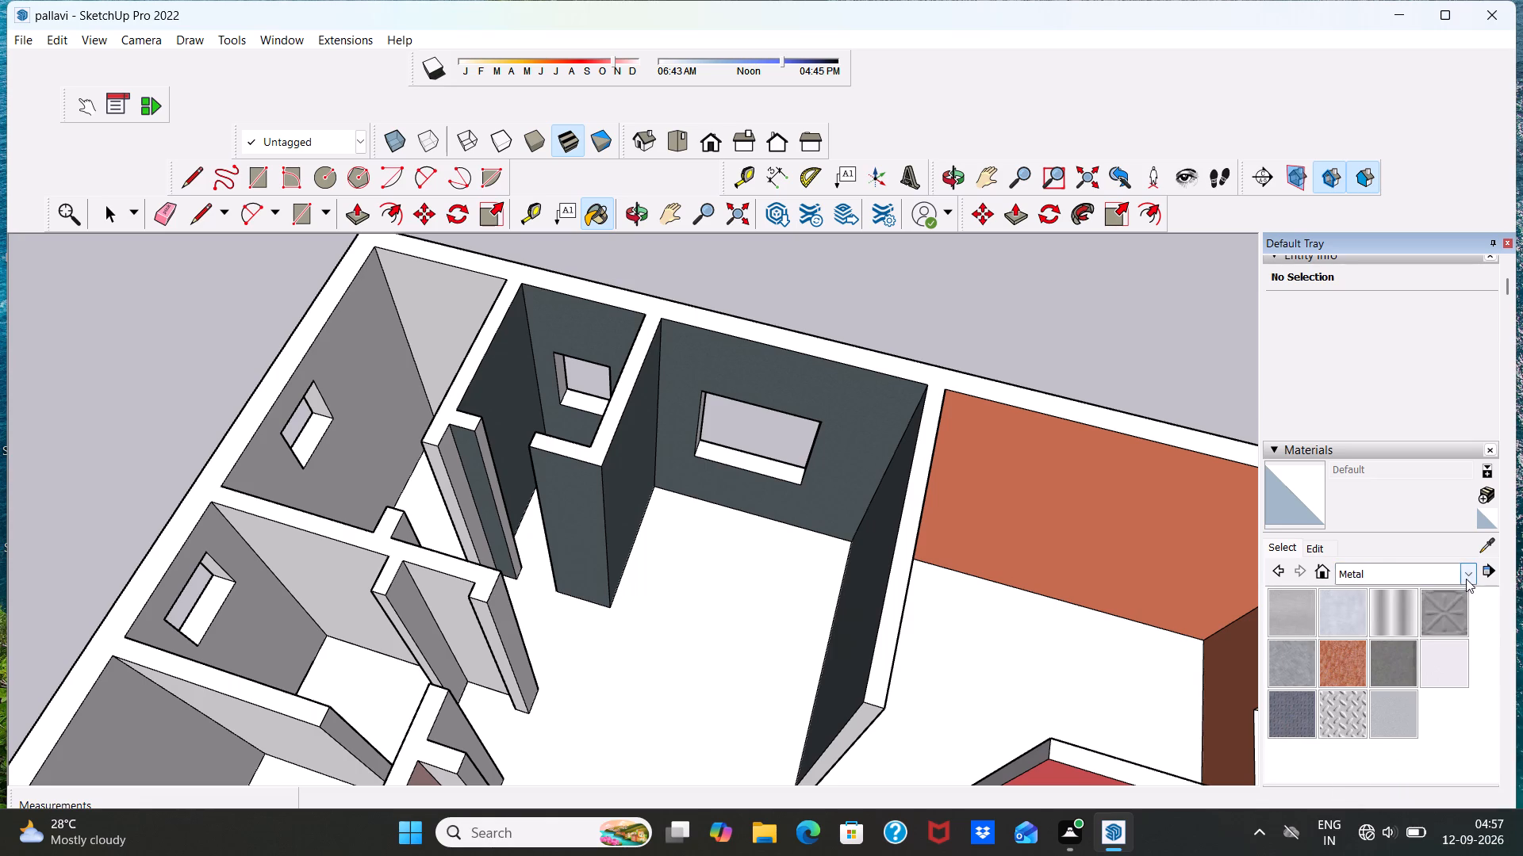
click(1466, 579)
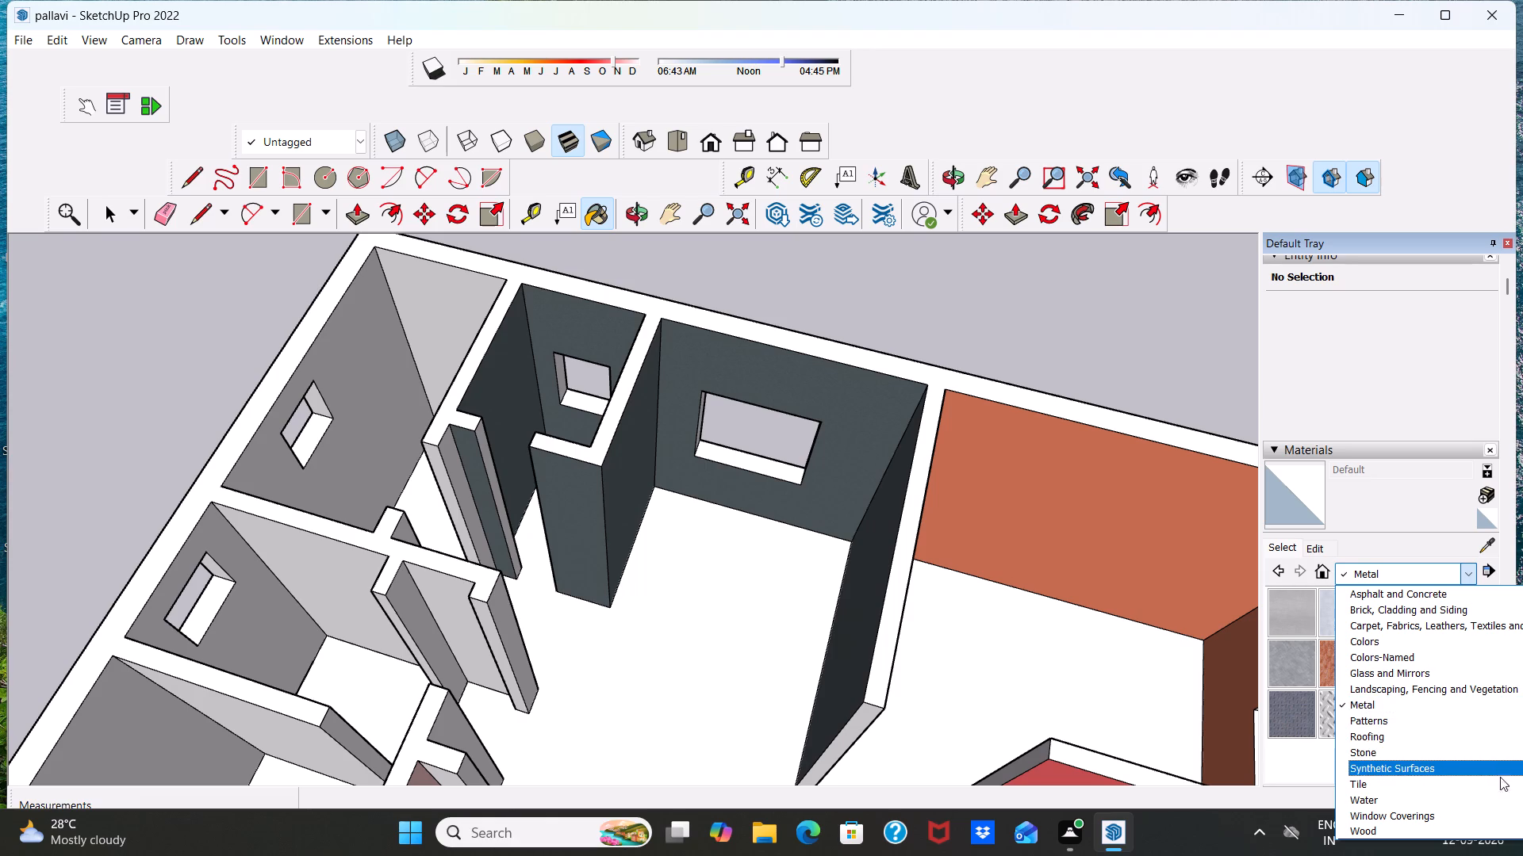
click(1501, 779)
scroll(1430, 697, down, 6)
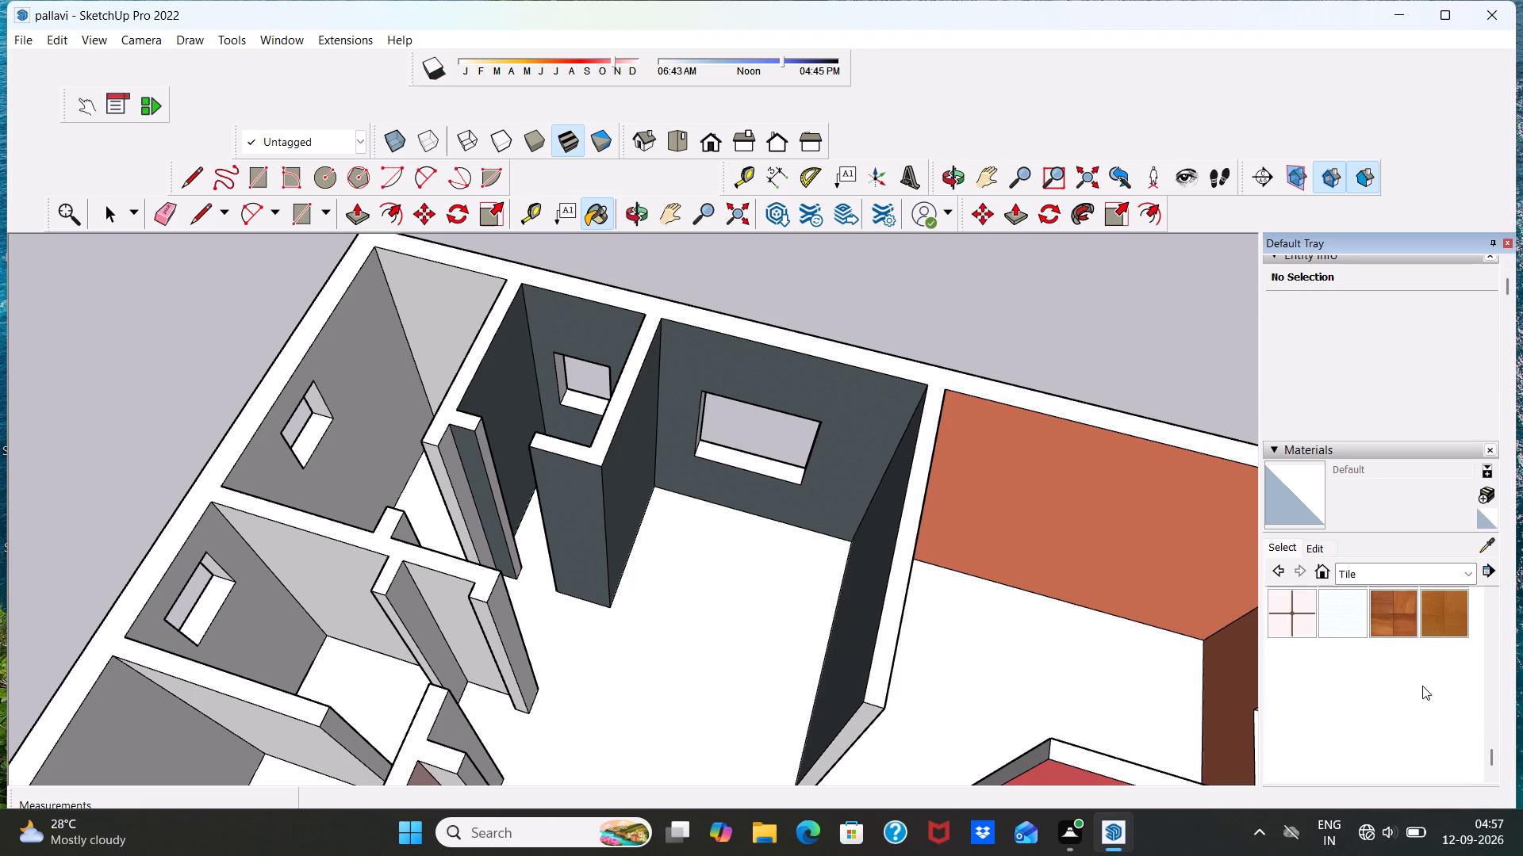
Paint the unpainted corner room's window wall and adjoining outer wall with Water Dark Blue from the Water materials.
click(1469, 577)
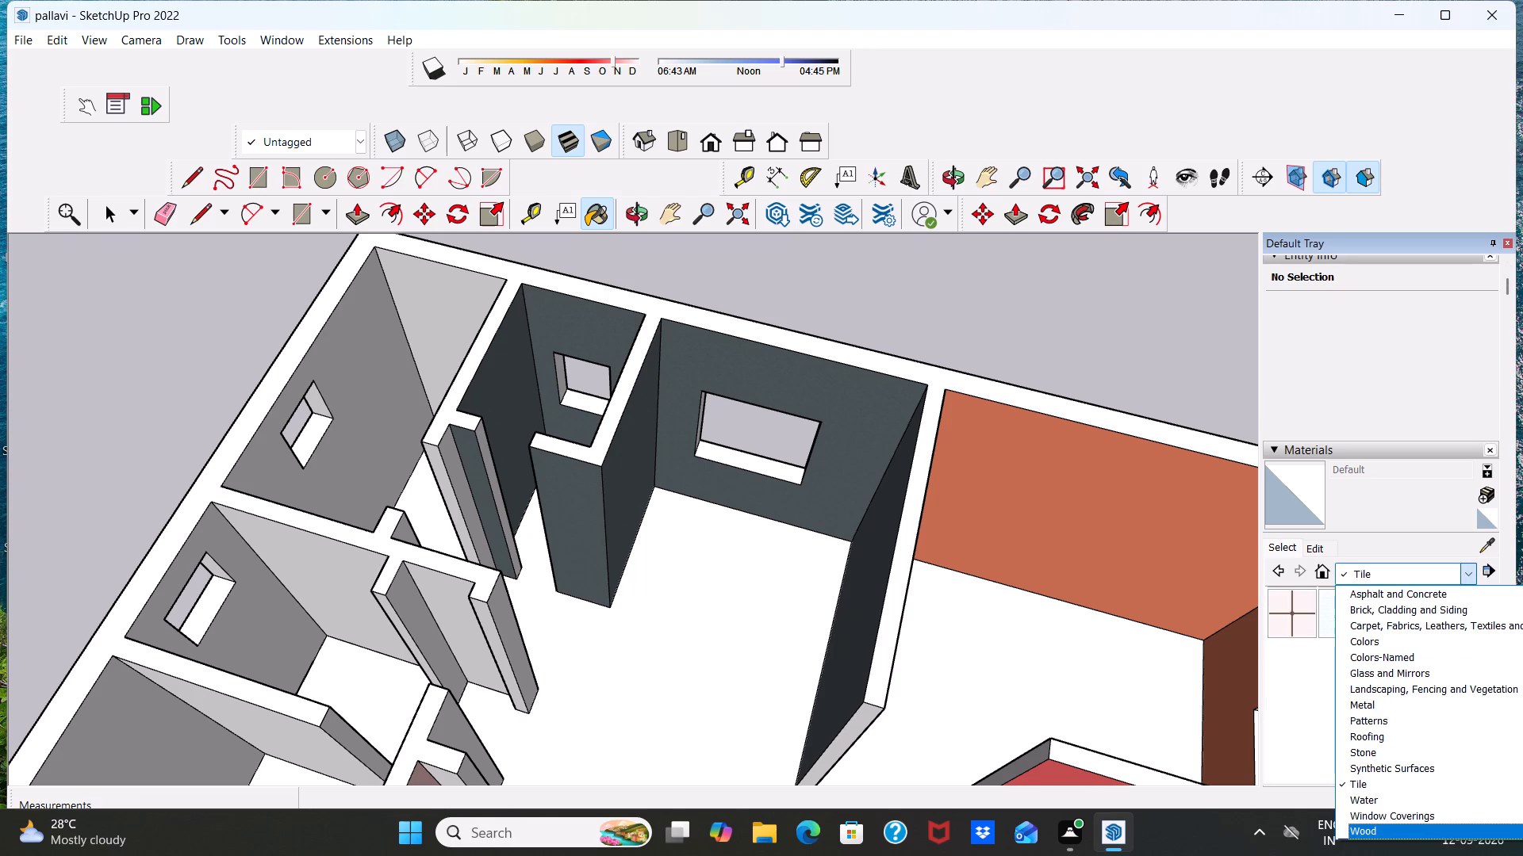
click(1513, 801)
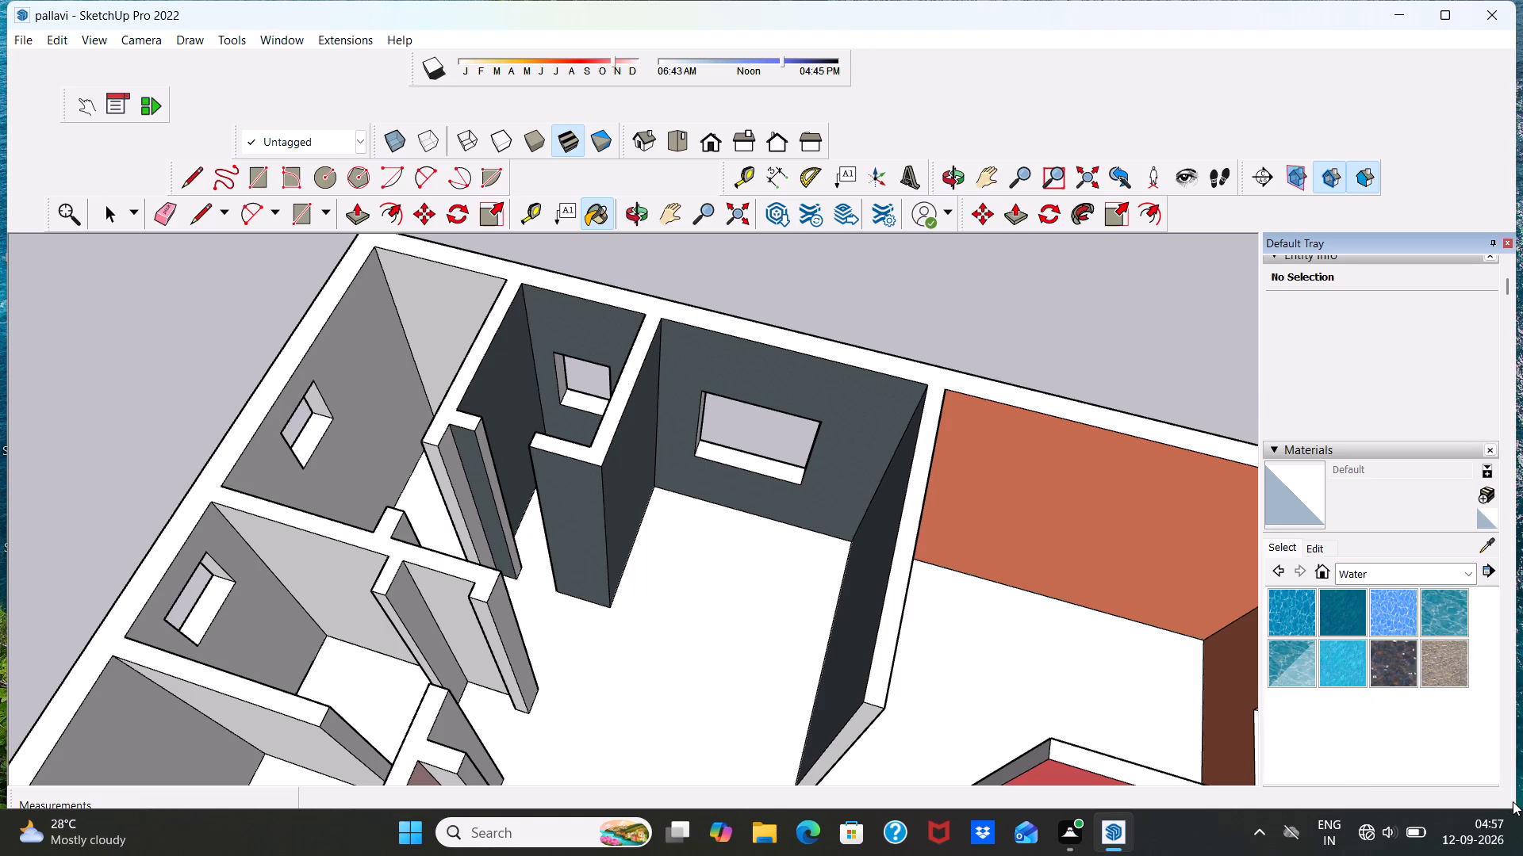
click(1295, 610)
scroll(336, 373, up, 4)
click(337, 372)
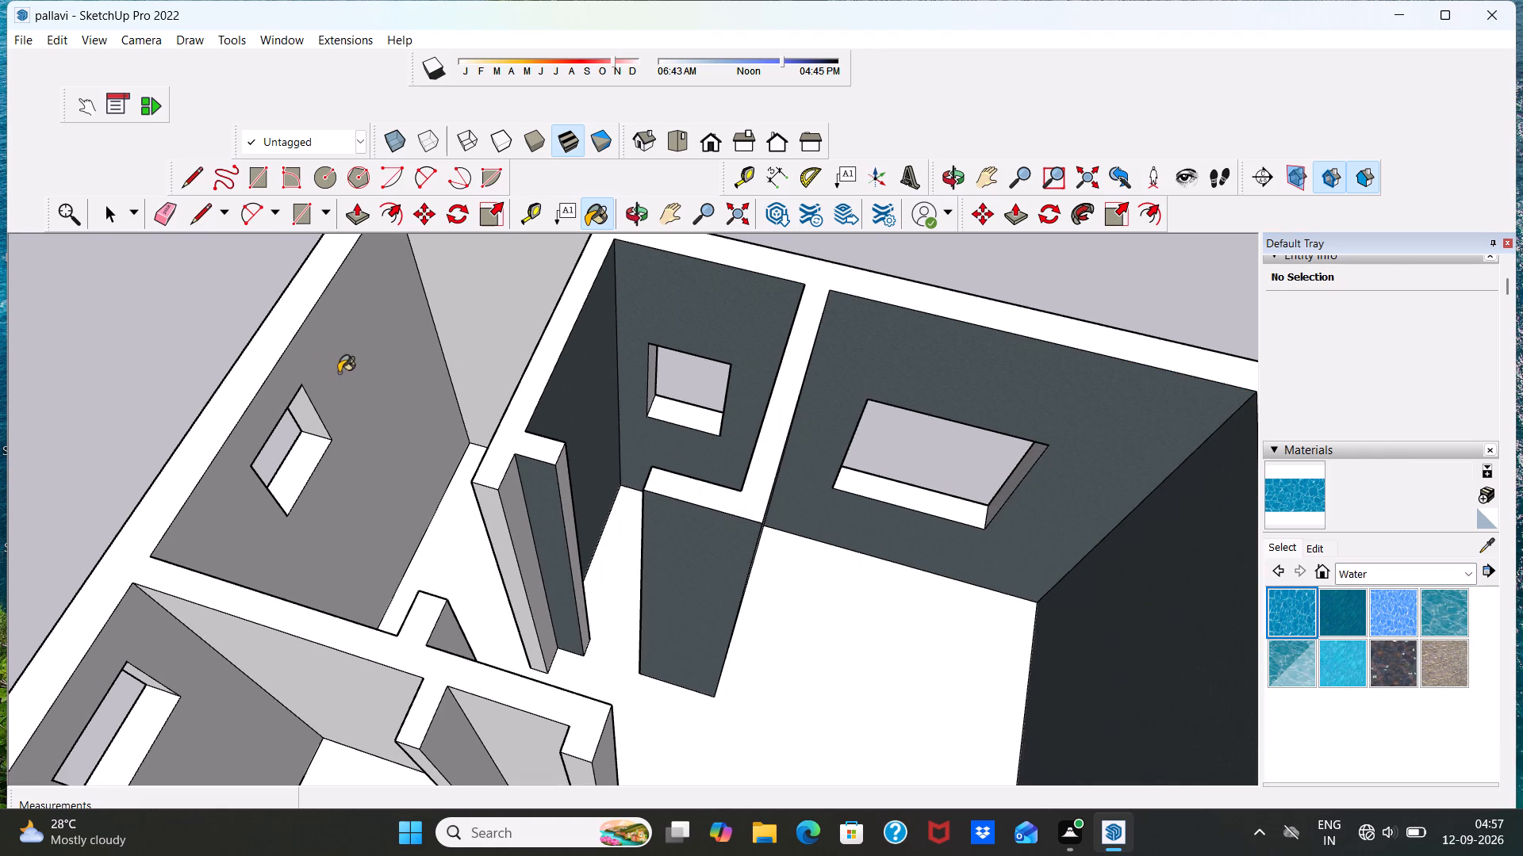
scroll(343, 370, down, 6)
scroll(413, 350, up, 6)
drag(437, 339, 451, 335)
scroll(452, 335, down, 6)
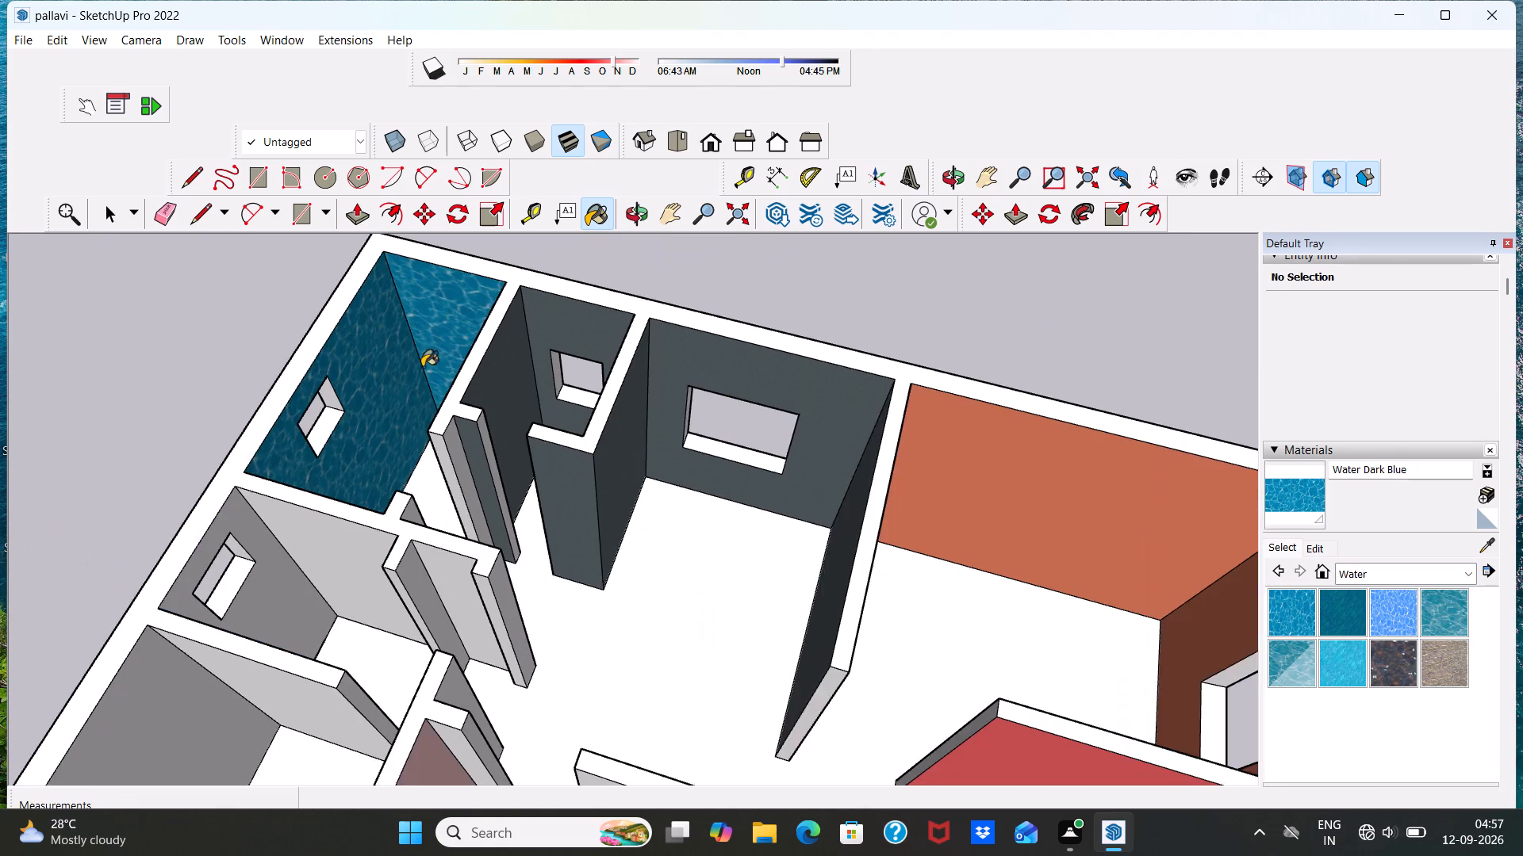
Paint the corner room's partition face shared with the small grey room and the stub beside its doorway with Water Dark Blue.
scroll(422, 367, down, 2)
middle_drag(403, 403, 647, 395)
middle_drag(370, 499, 636, 428)
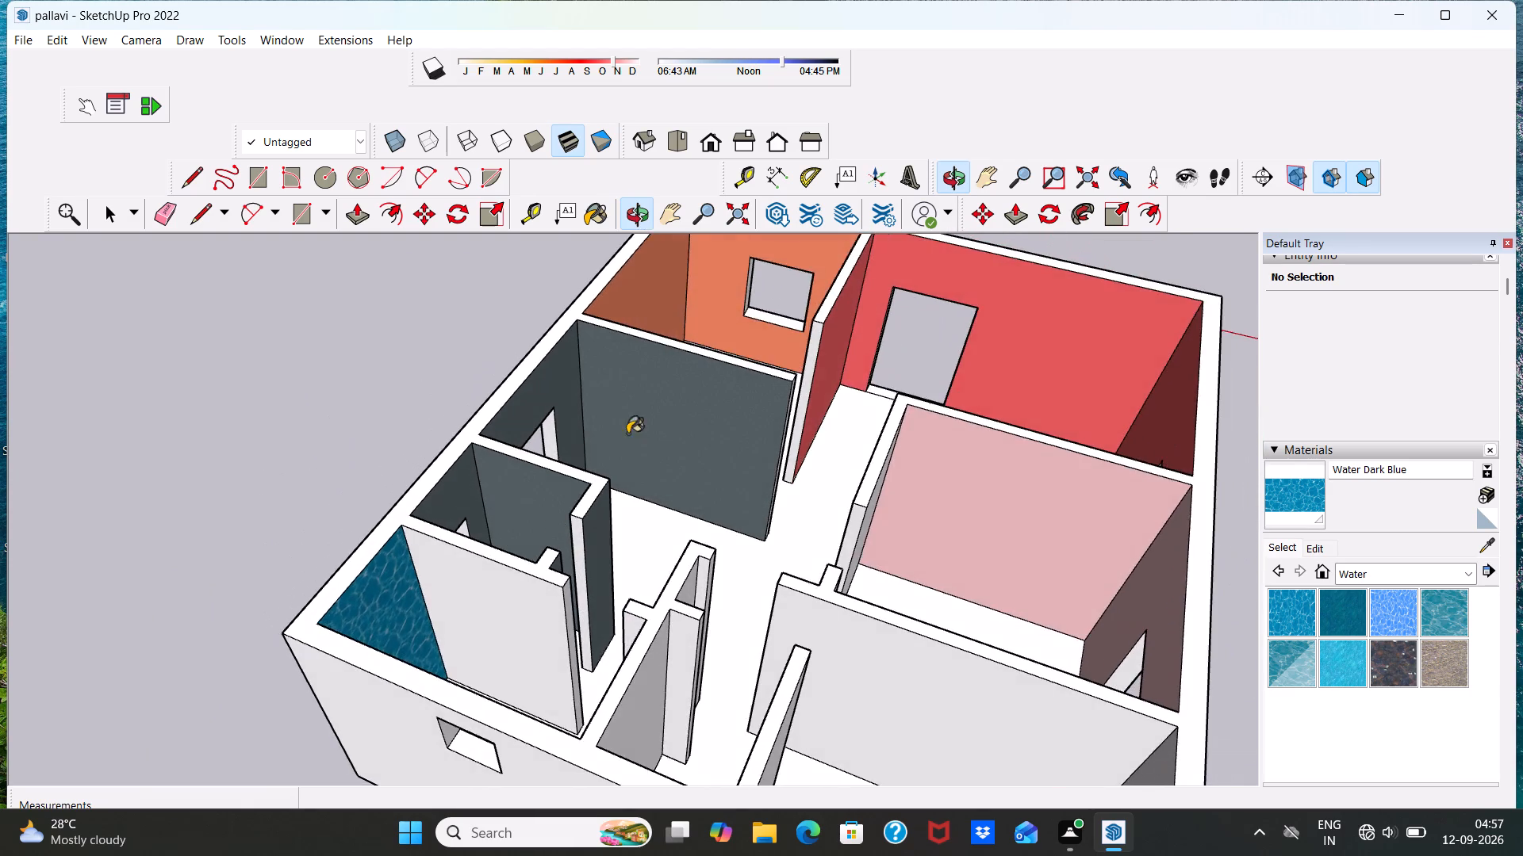
scroll(483, 632, up, 4)
click(510, 589)
scroll(695, 684, up, 5)
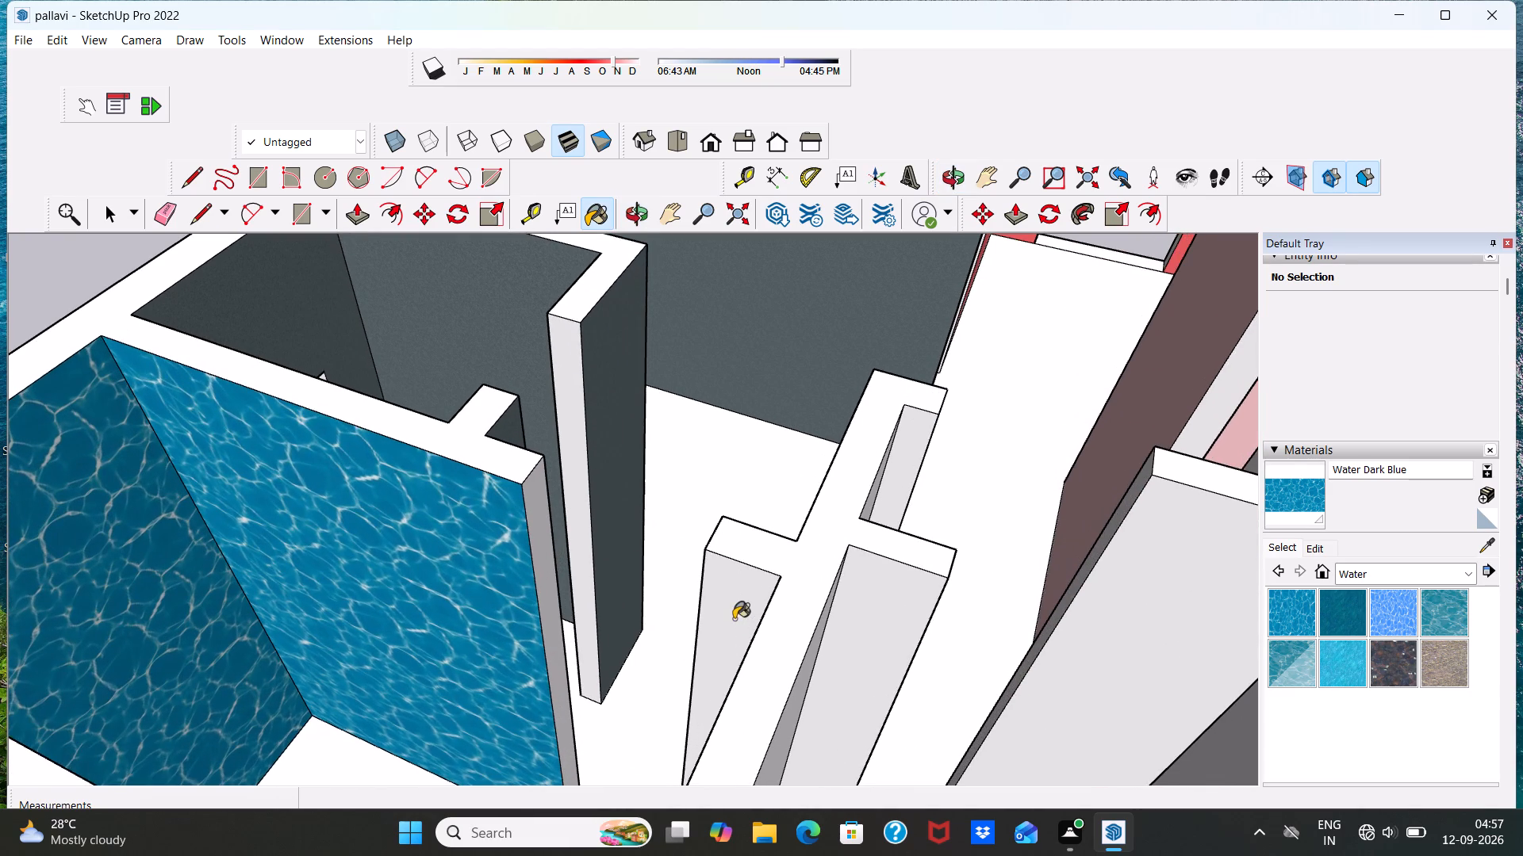
click(733, 617)
scroll(740, 588, down, 19)
middle_drag(831, 637, 628, 589)
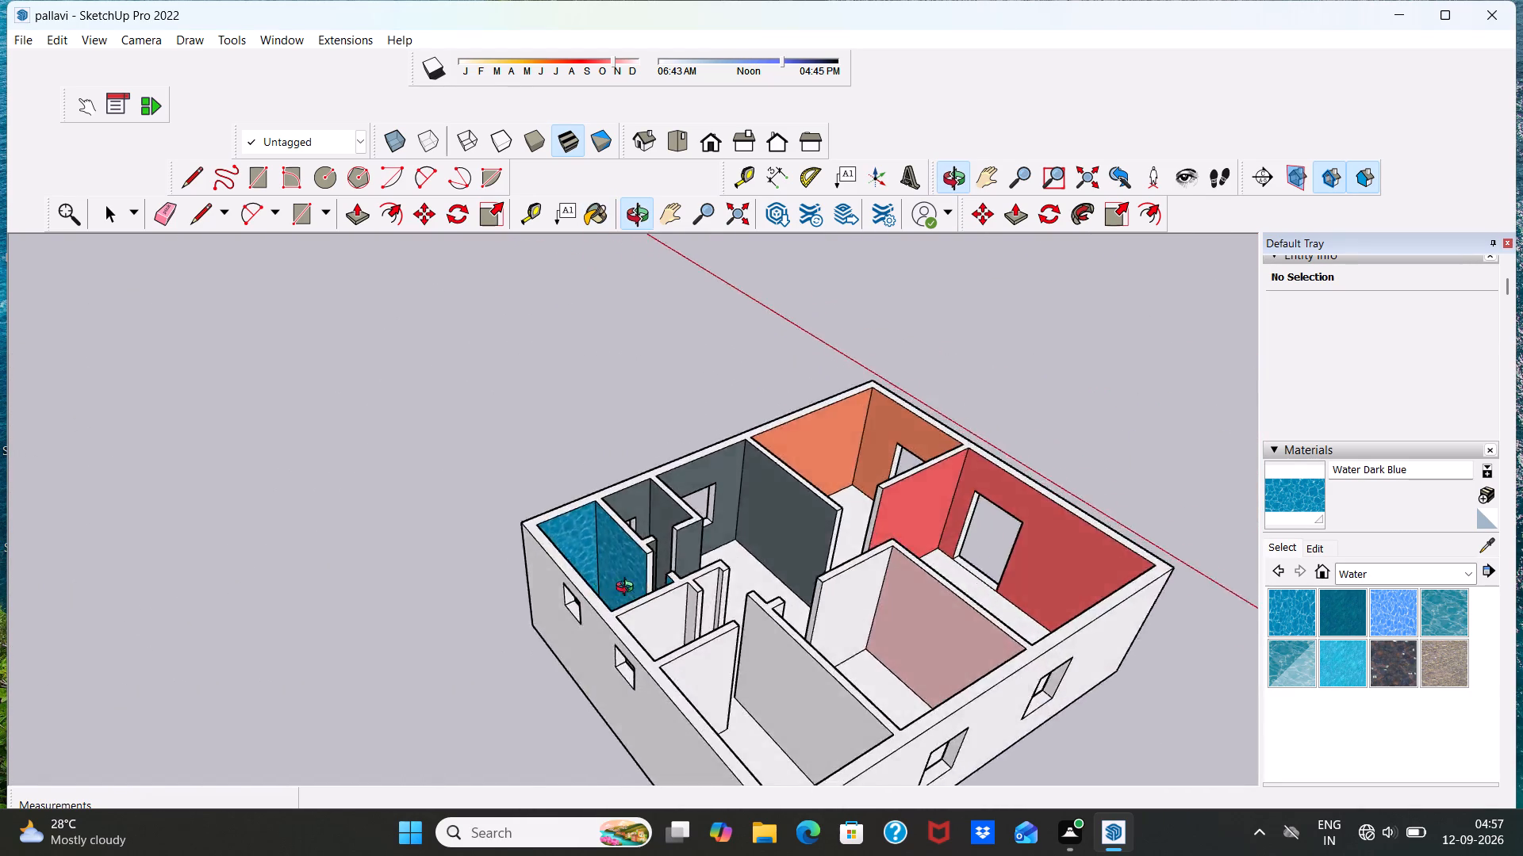
middle_drag(628, 589, 442, 527)
middle_drag(615, 565, 384, 668)
scroll(531, 540, up, 3)
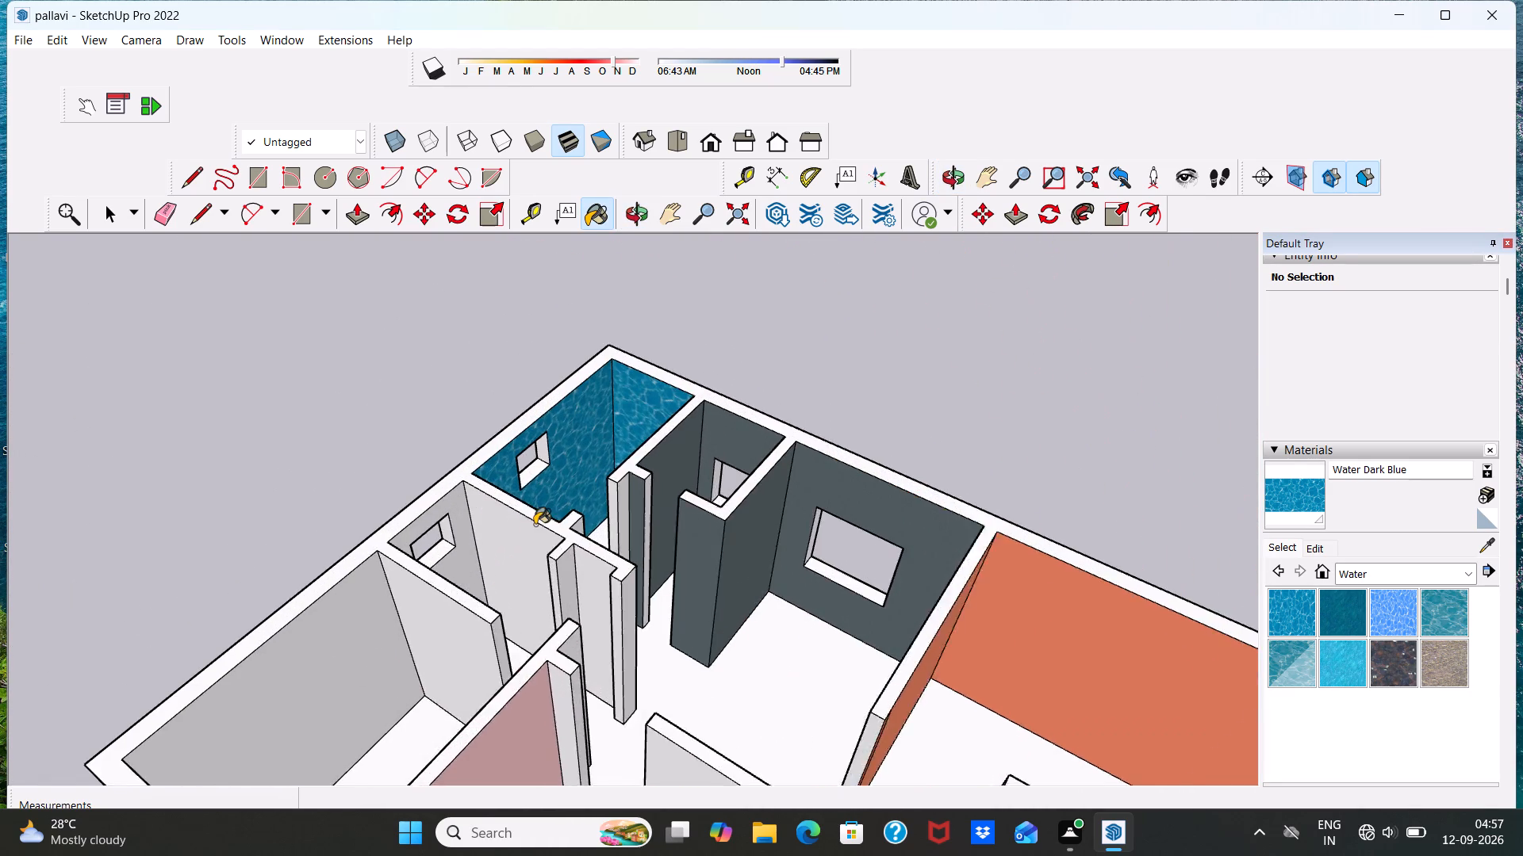
Paint the window wall, both side partitions and the doorway stub of the small room next to the blue corner room with Water Dark Blue.
scroll(535, 525, up, 5)
click(521, 522)
click(432, 509)
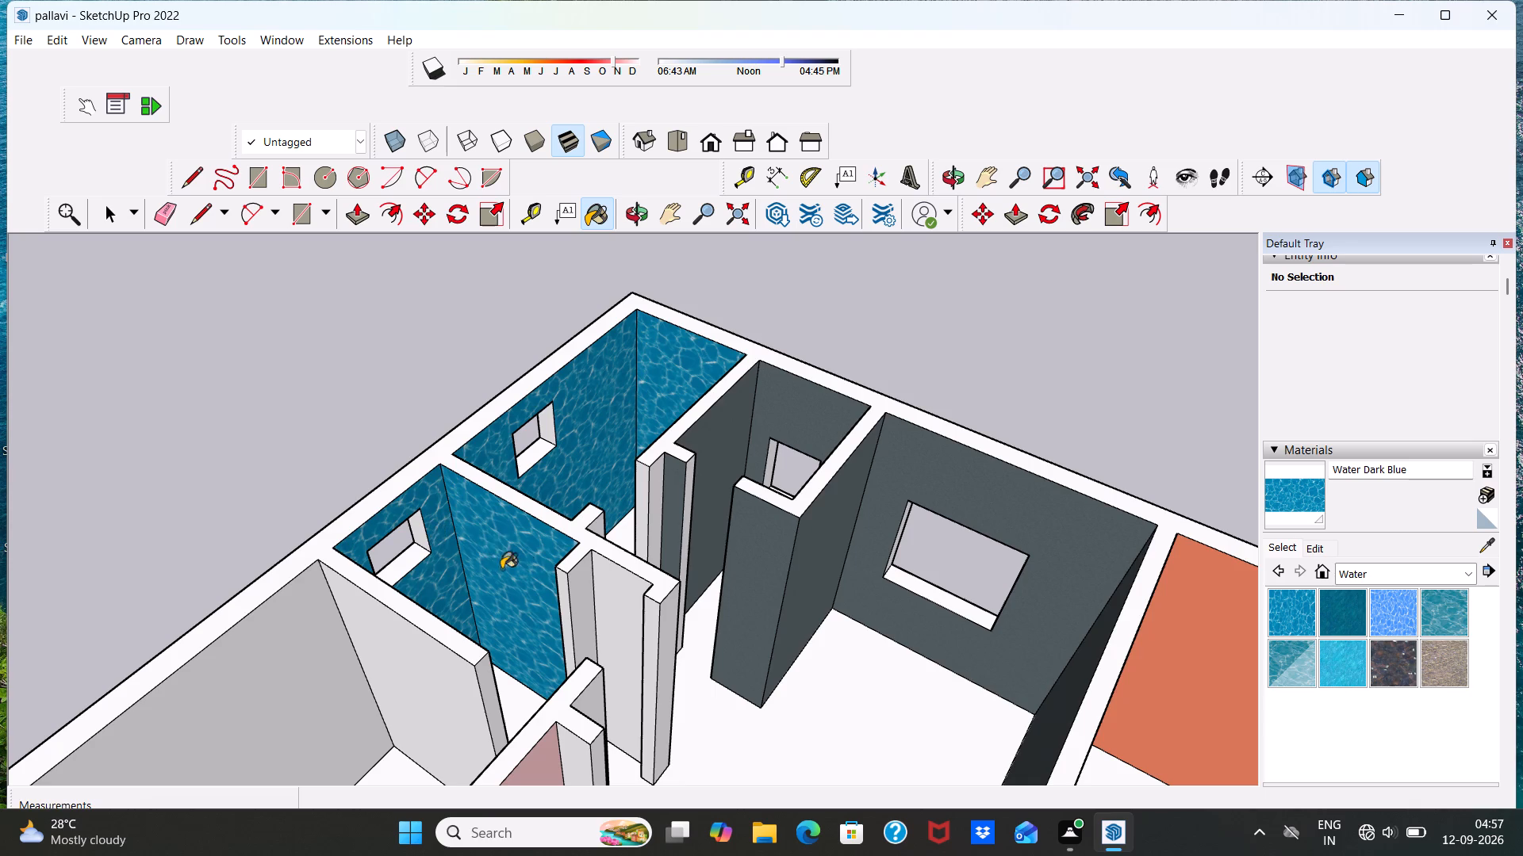
middle_drag(504, 578, 316, 598)
scroll(377, 536, up, 5)
click(339, 523)
scroll(385, 521, down, 3)
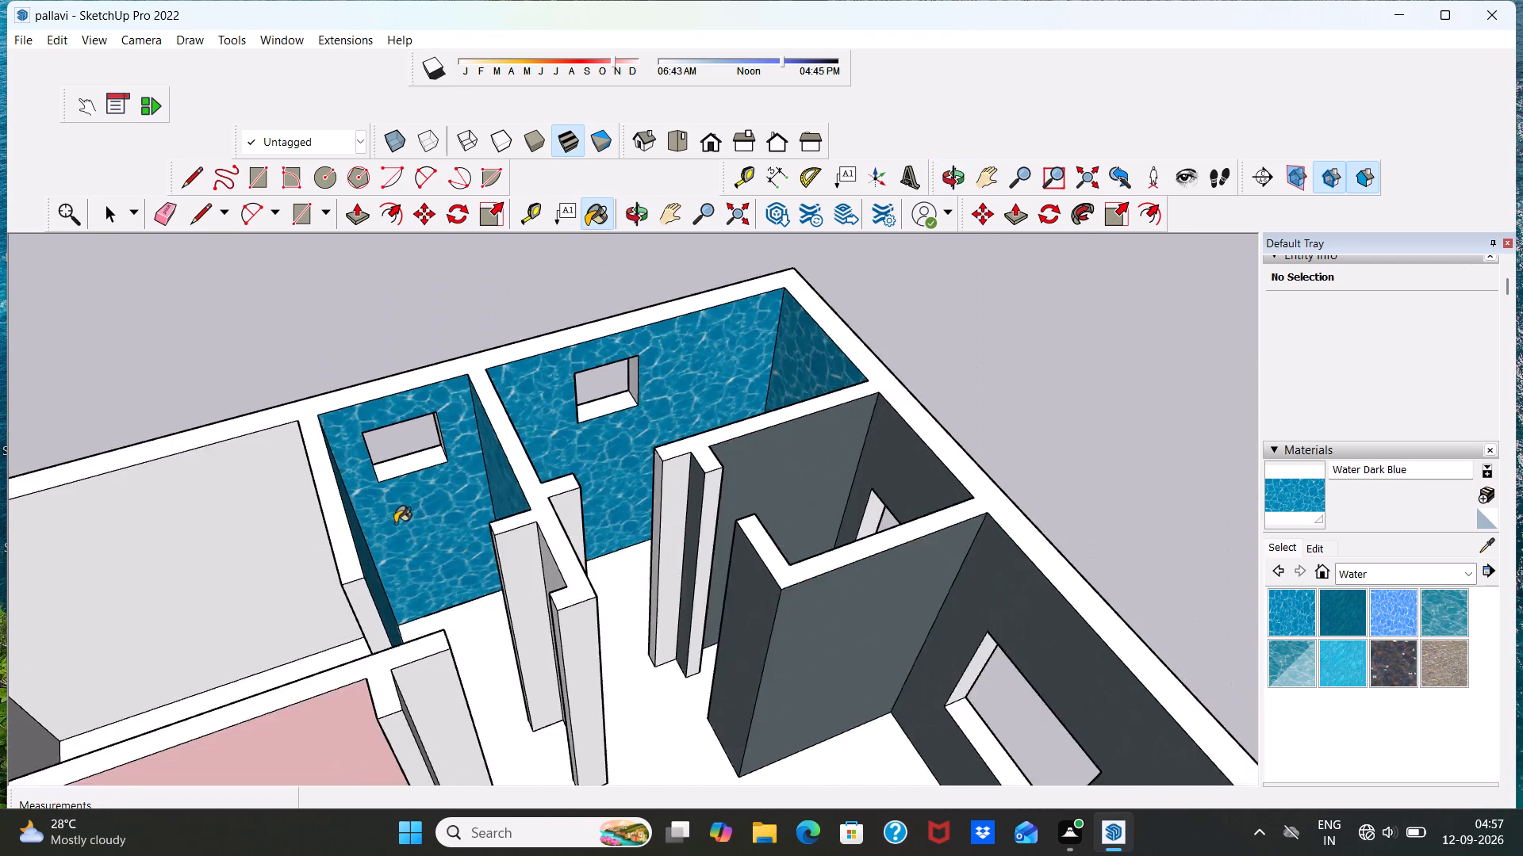
scroll(395, 523, down, 1)
middle_drag(405, 523, 687, 509)
middle_drag(608, 560, 829, 536)
scroll(742, 495, up, 3)
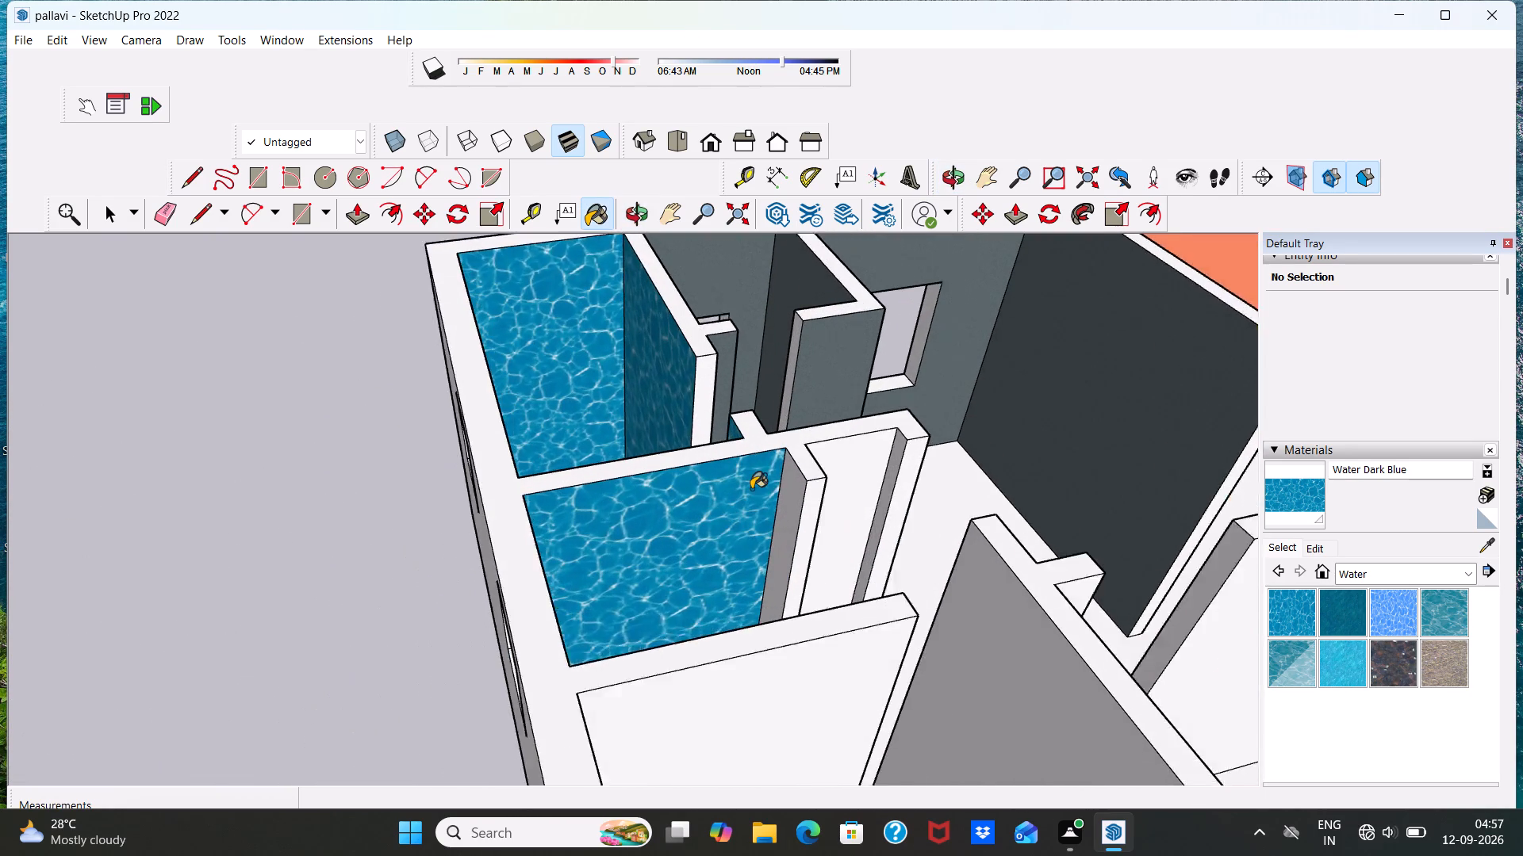
scroll(751, 489, up, 1)
click(802, 490)
scroll(803, 477, down, 9)
Paint the blue corner room's unpainted partition face, shared with the adjacent small window room, with Water Dark Blue.
middle_drag(877, 508, 542, 457)
scroll(712, 499, down, 4)
scroll(732, 545, up, 1)
middle_drag(736, 546, 508, 541)
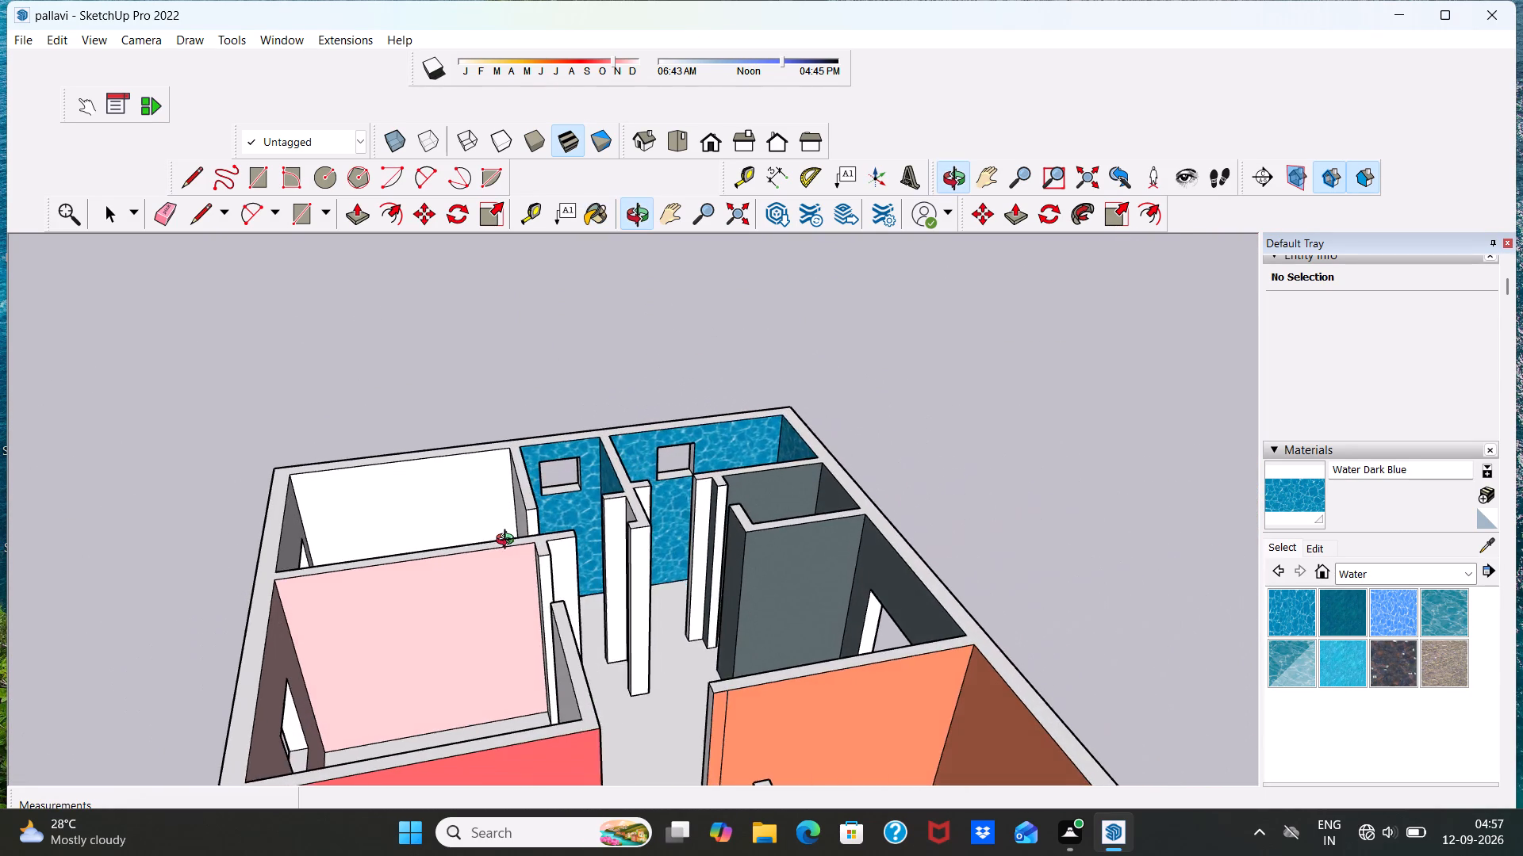
middle_drag(508, 541, 508, 541)
scroll(657, 555, up, 5)
scroll(635, 538, down, 6)
middle_drag(640, 560, 523, 635)
scroll(523, 636, down, 1)
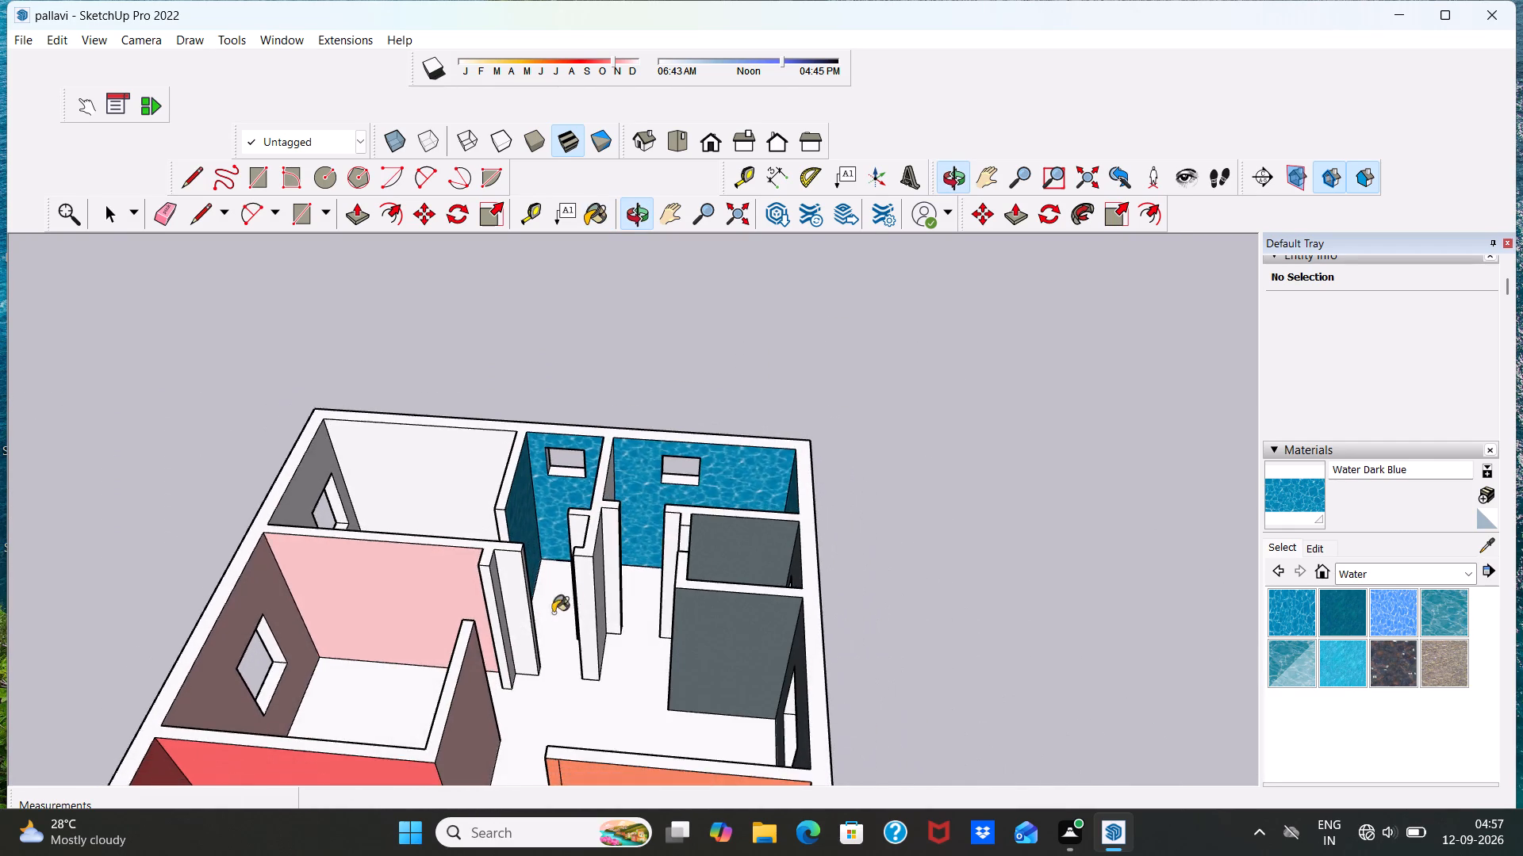
scroll(563, 563, up, 4)
middle_drag(554, 548, 391, 567)
middle_drag(470, 492, 420, 556)
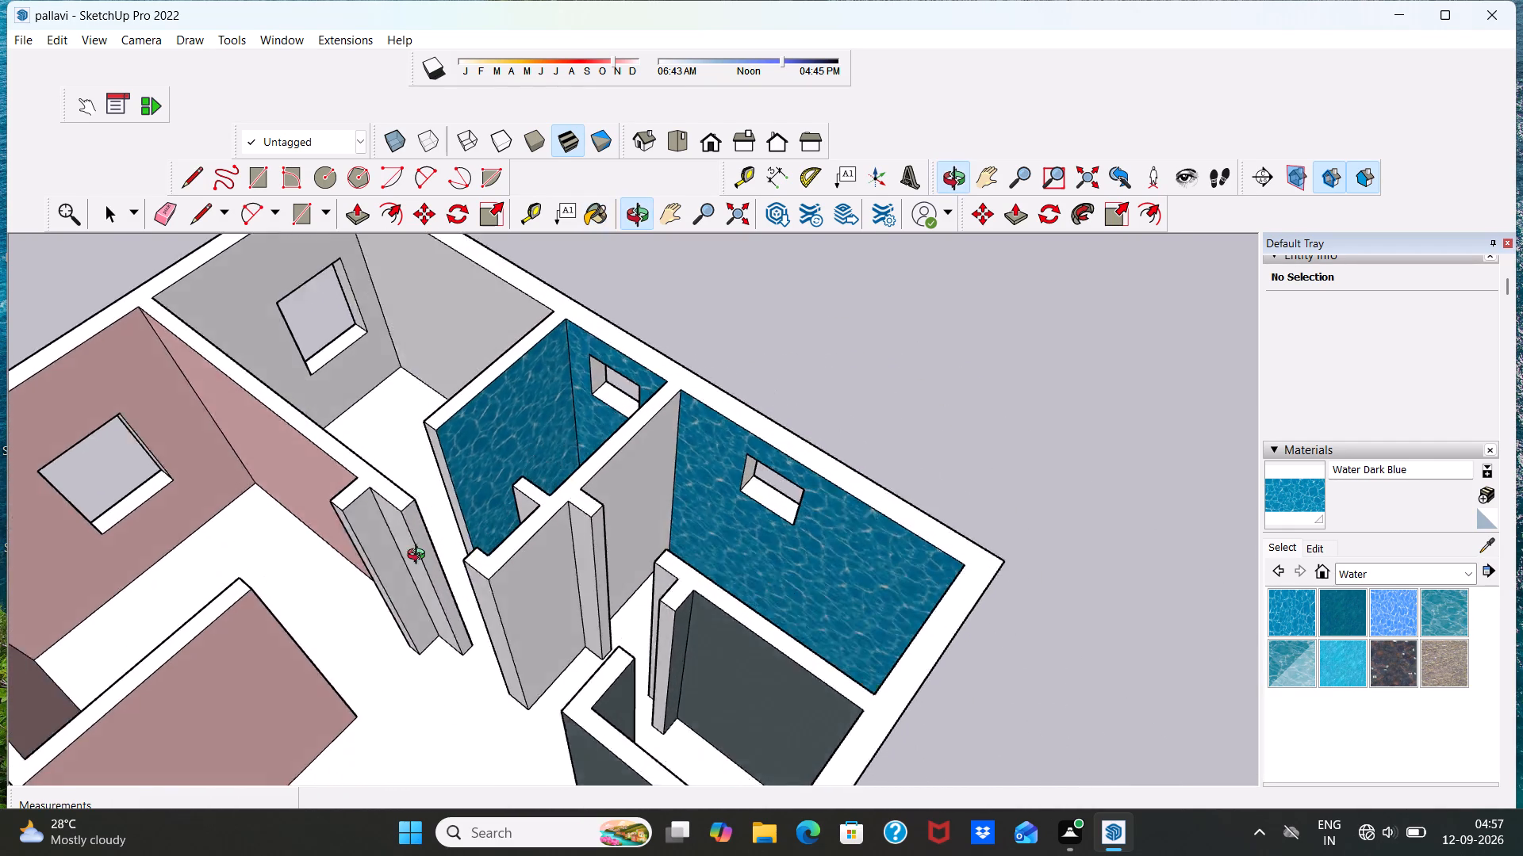
middle_drag(420, 556, 321, 558)
scroll(436, 459, up, 4)
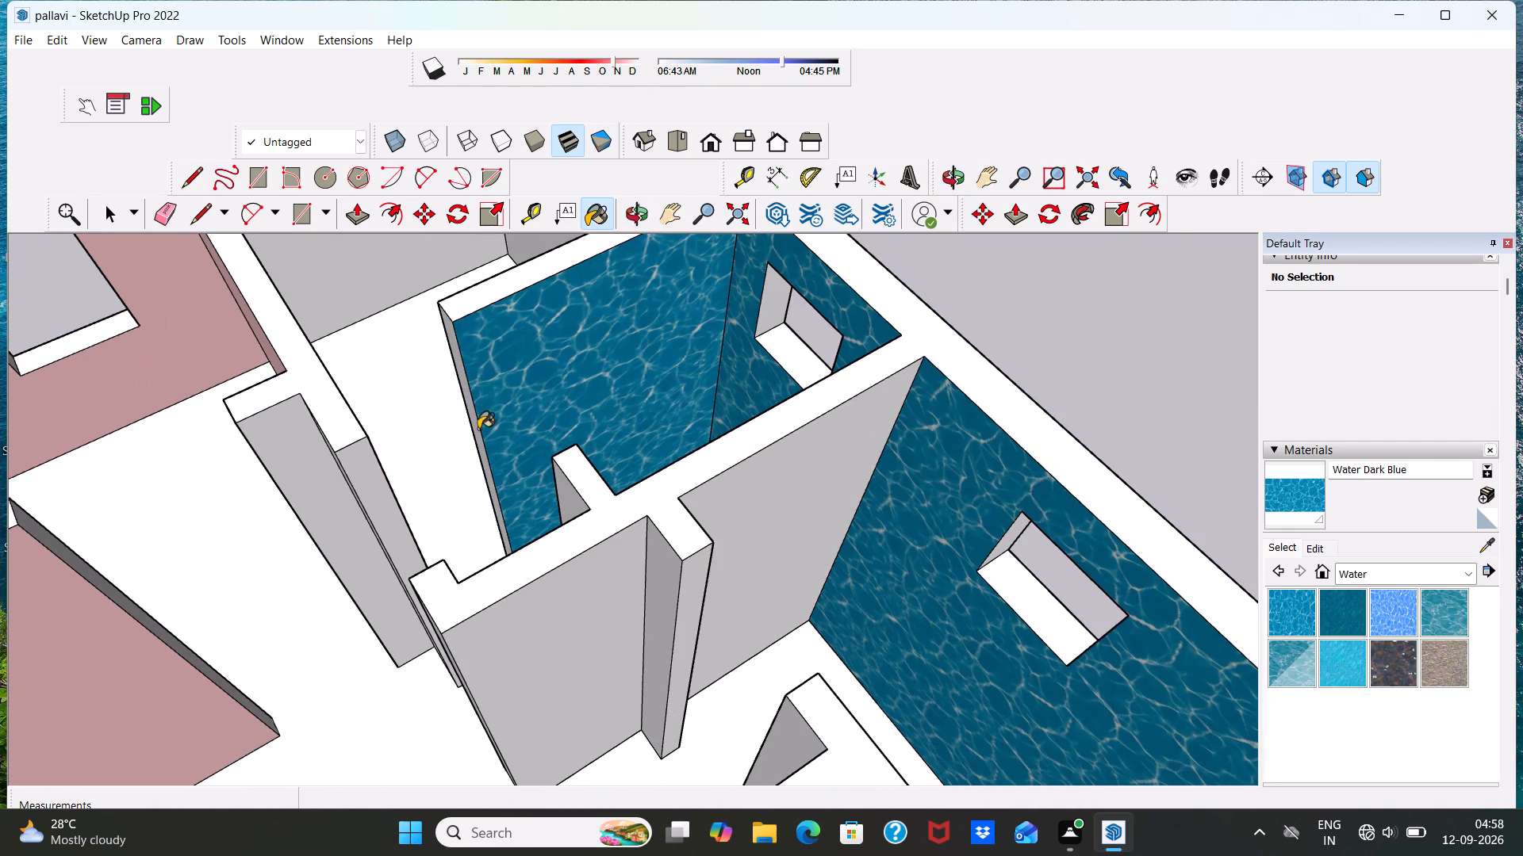
scroll(475, 425, down, 7)
scroll(440, 430, up, 5)
scroll(476, 438, down, 5)
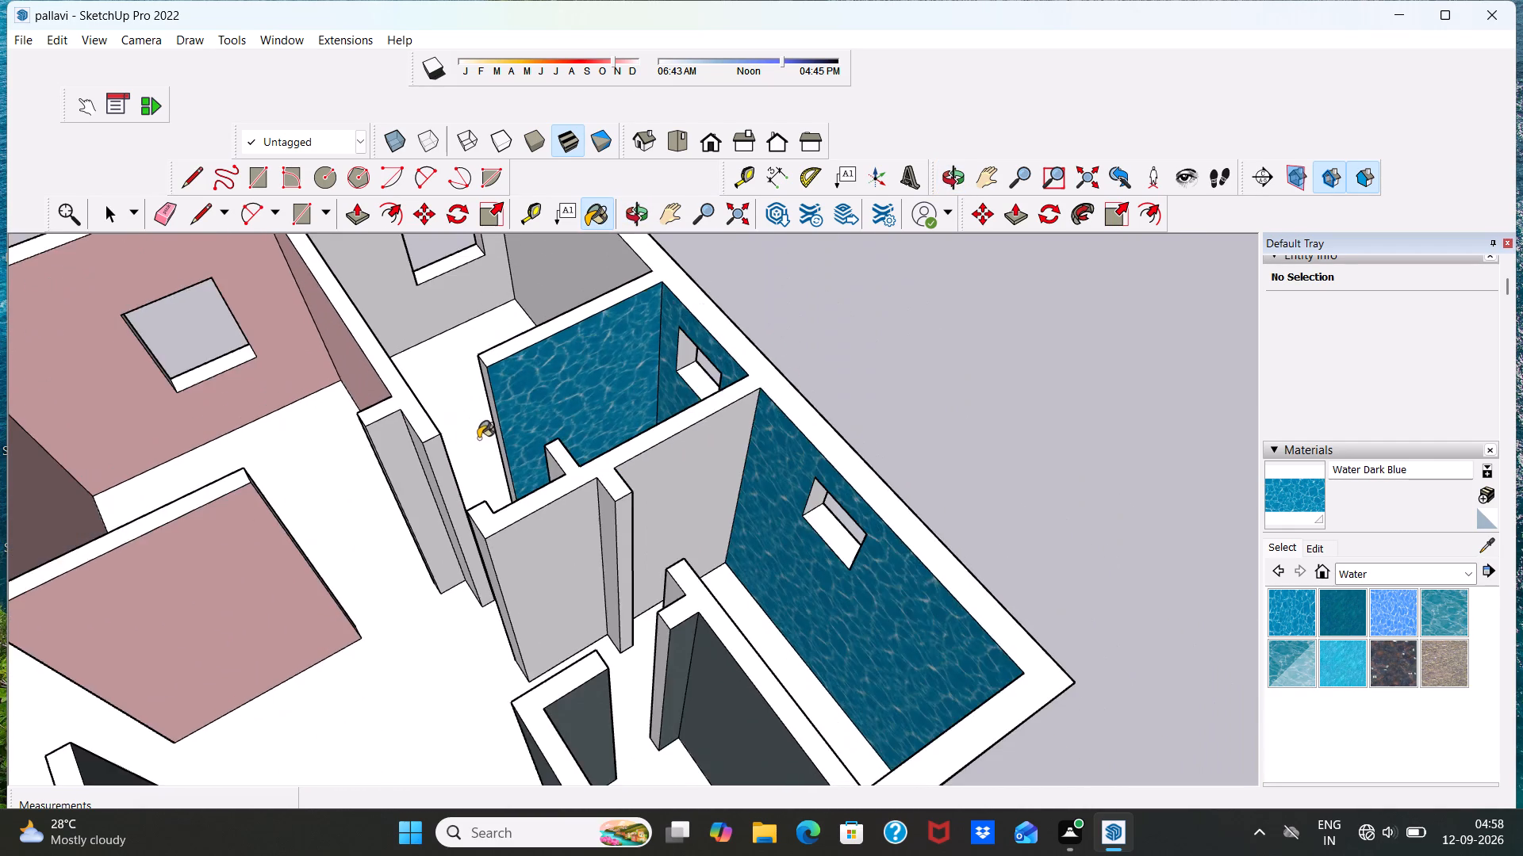
middle_drag(481, 437, 330, 455)
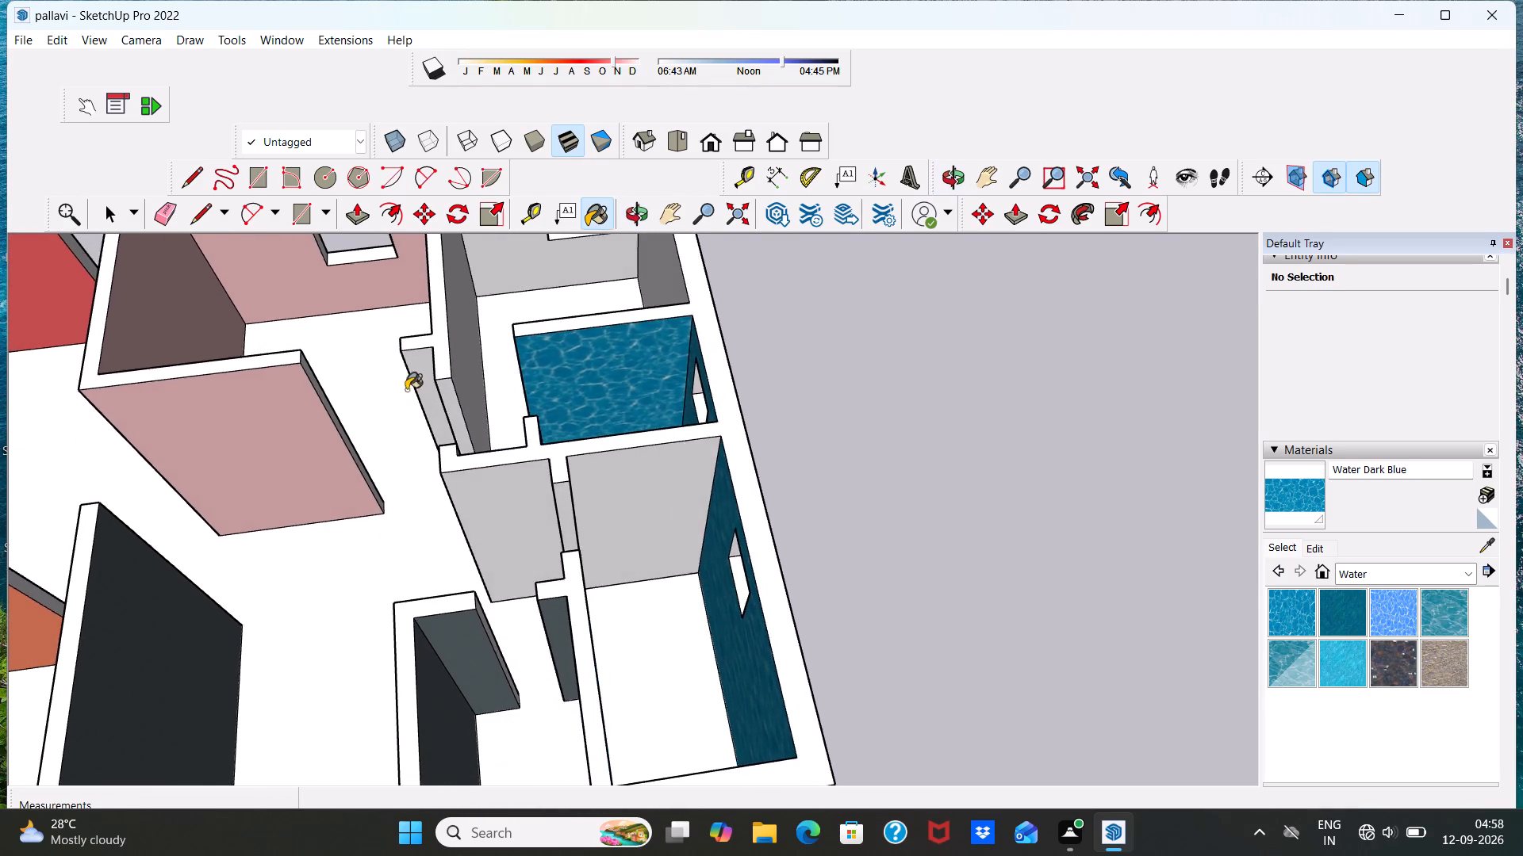
scroll(409, 388, down, 6)
scroll(466, 328, up, 5)
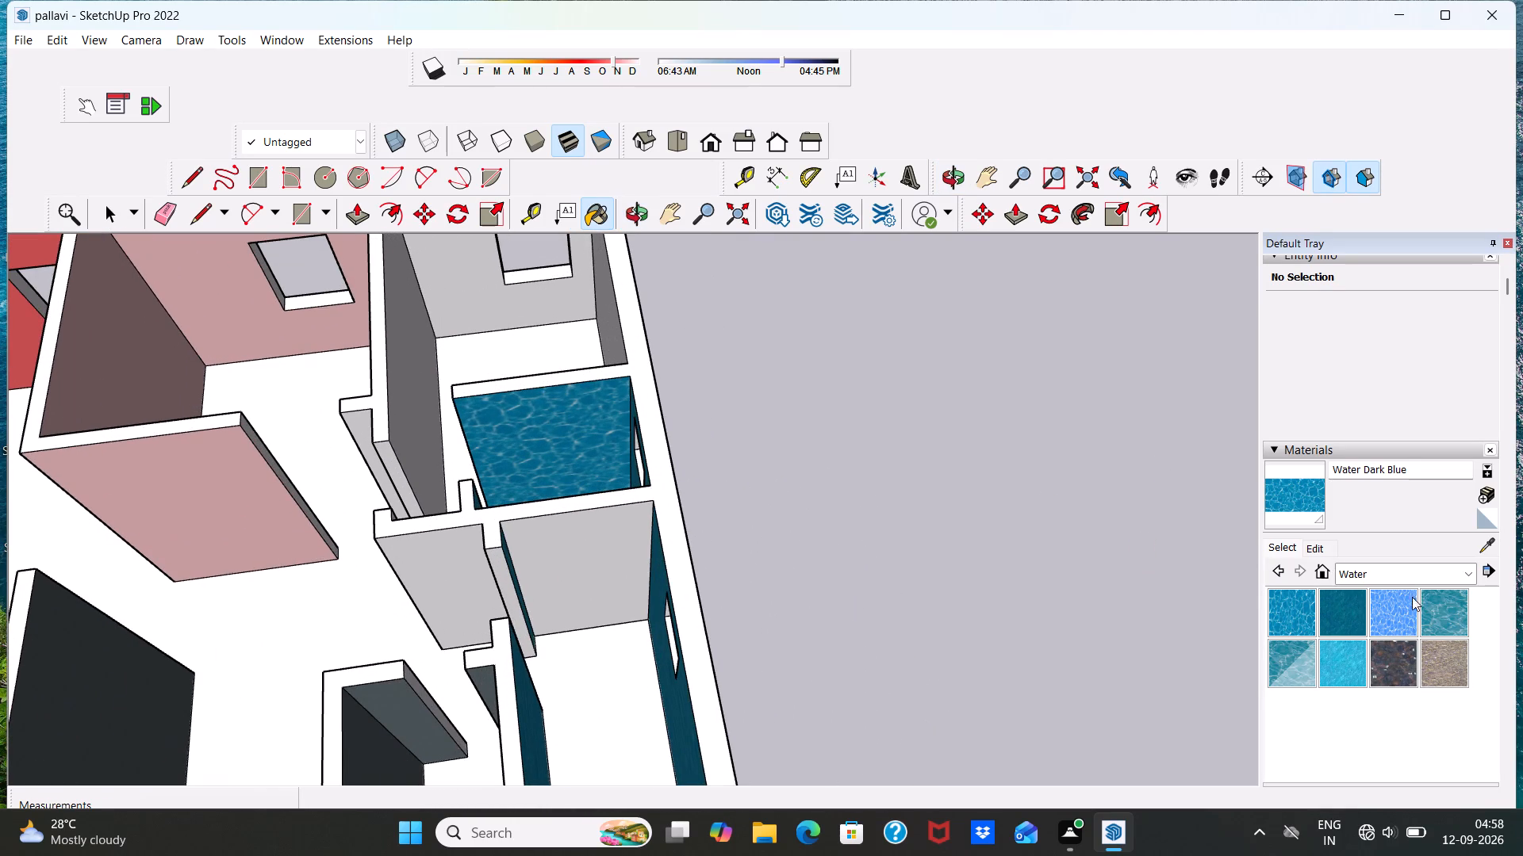
scroll(627, 590, up, 1)
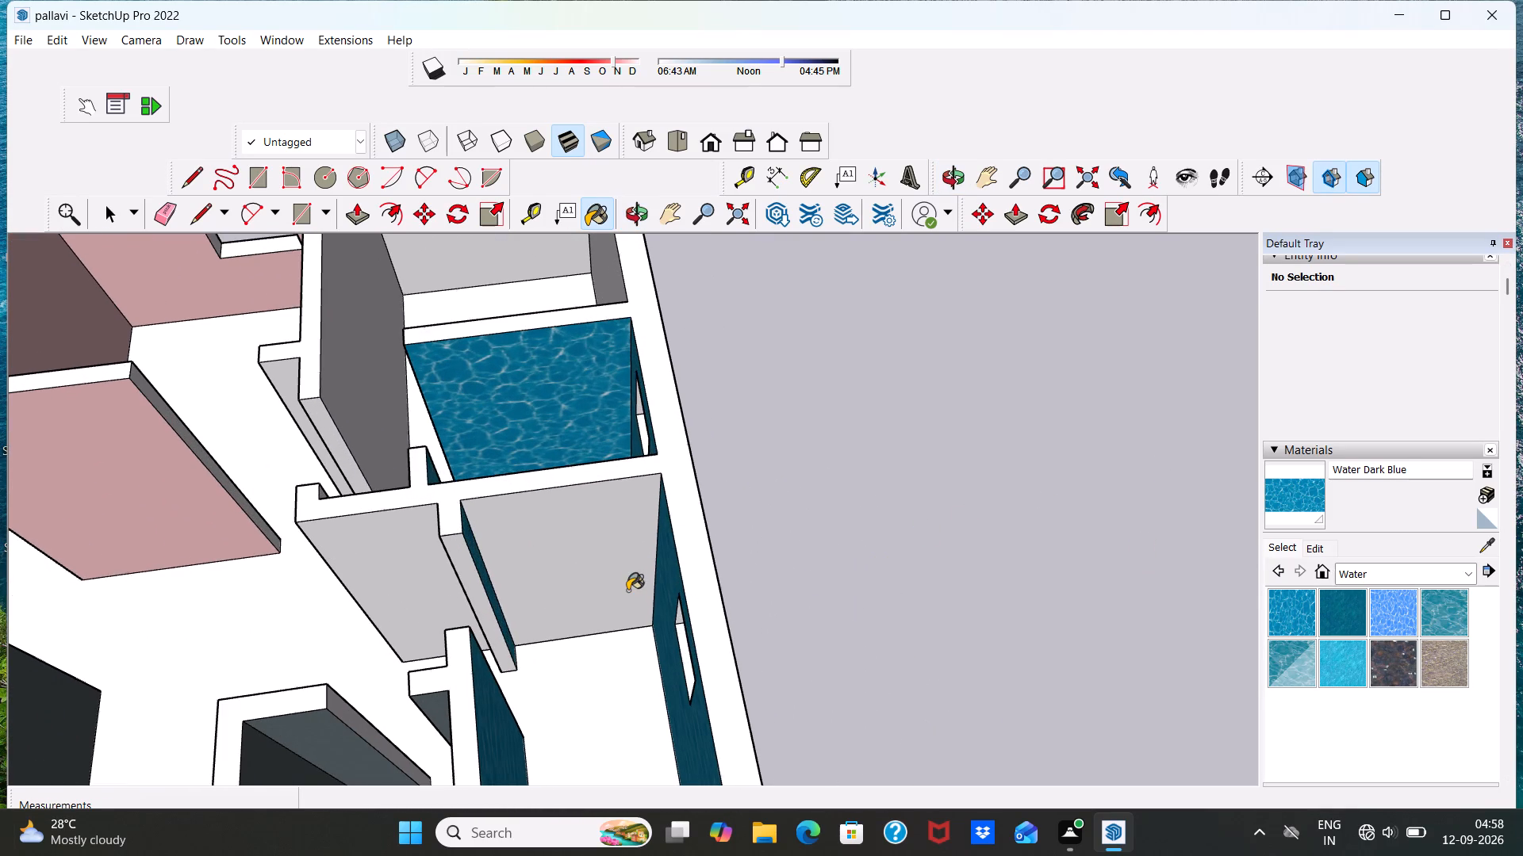
scroll(627, 590, up, 1)
click(593, 563)
scroll(617, 547, down, 7)
scroll(590, 557, up, 5)
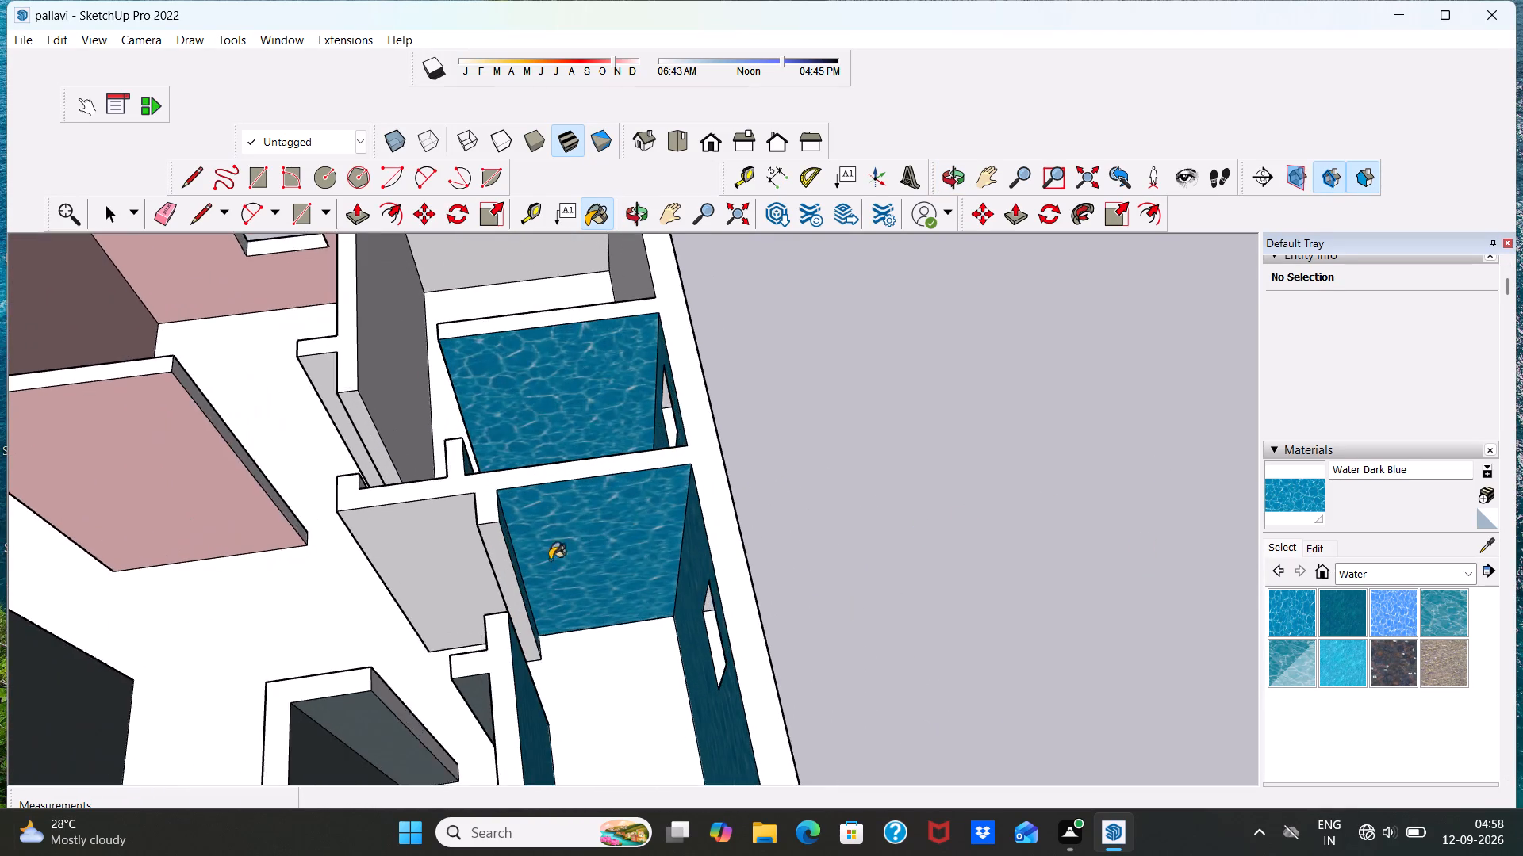
Paint the passage-side face of the partition between the two blue rooms with Color C02 from the Colors materials.
scroll(550, 560, up, 10)
scroll(498, 538, down, 16)
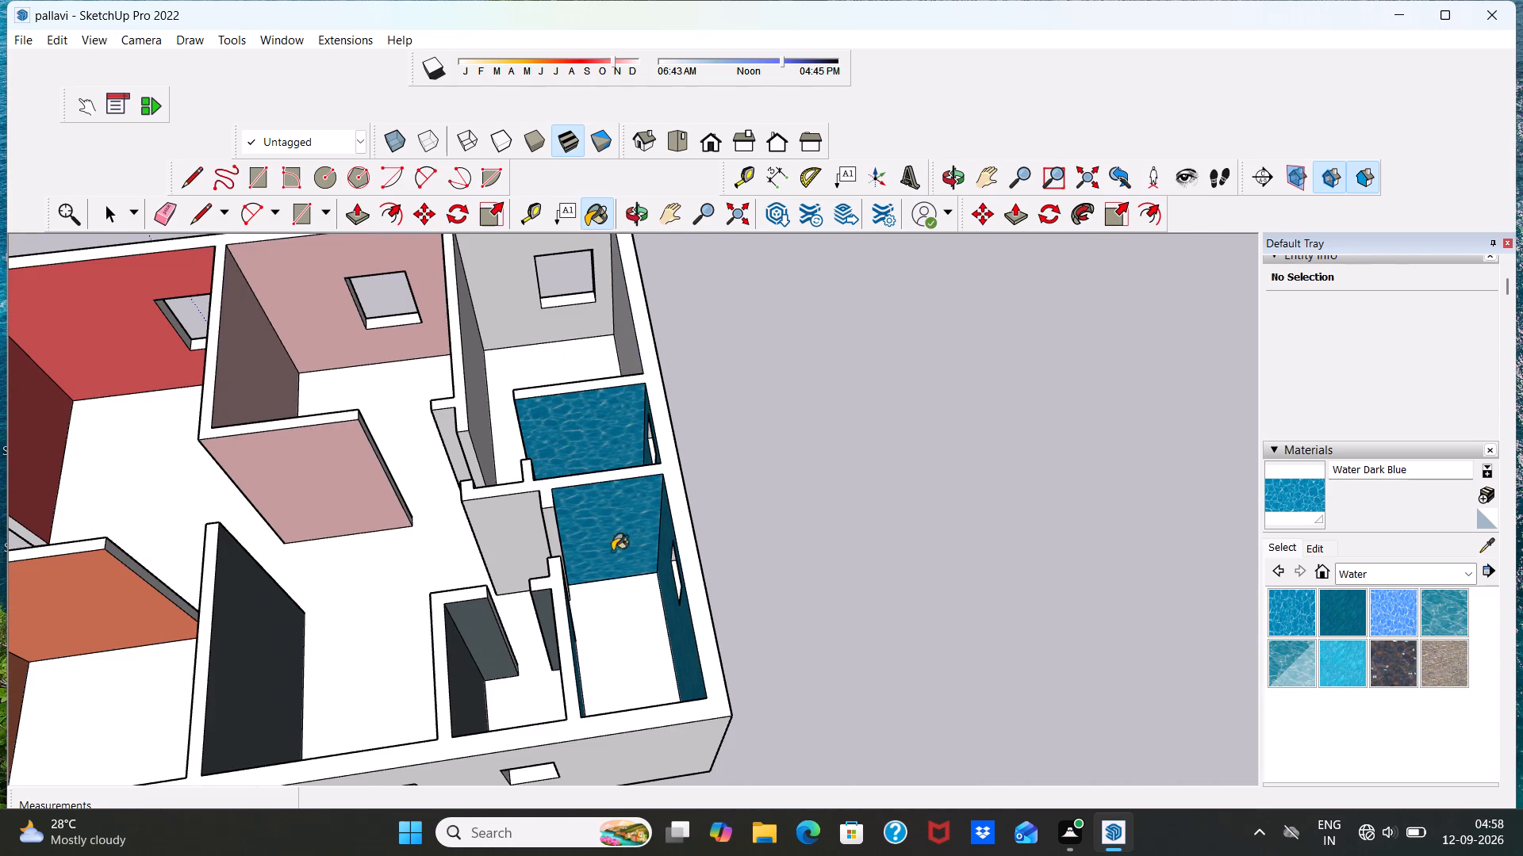
middle_drag(622, 639, 663, 483)
middle_drag(561, 506, 761, 557)
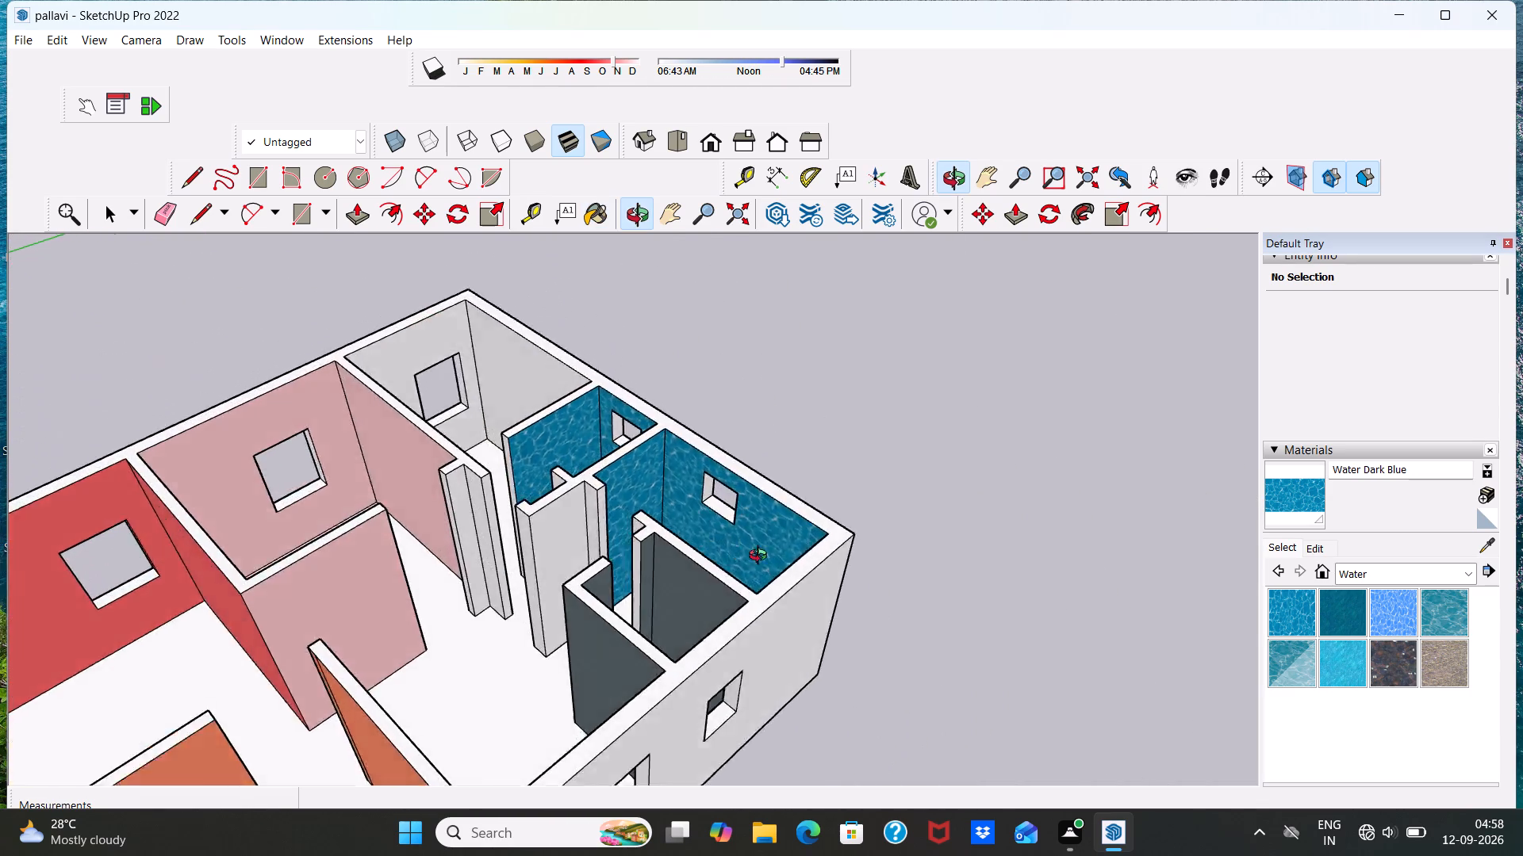
middle_drag(761, 557, 573, 639)
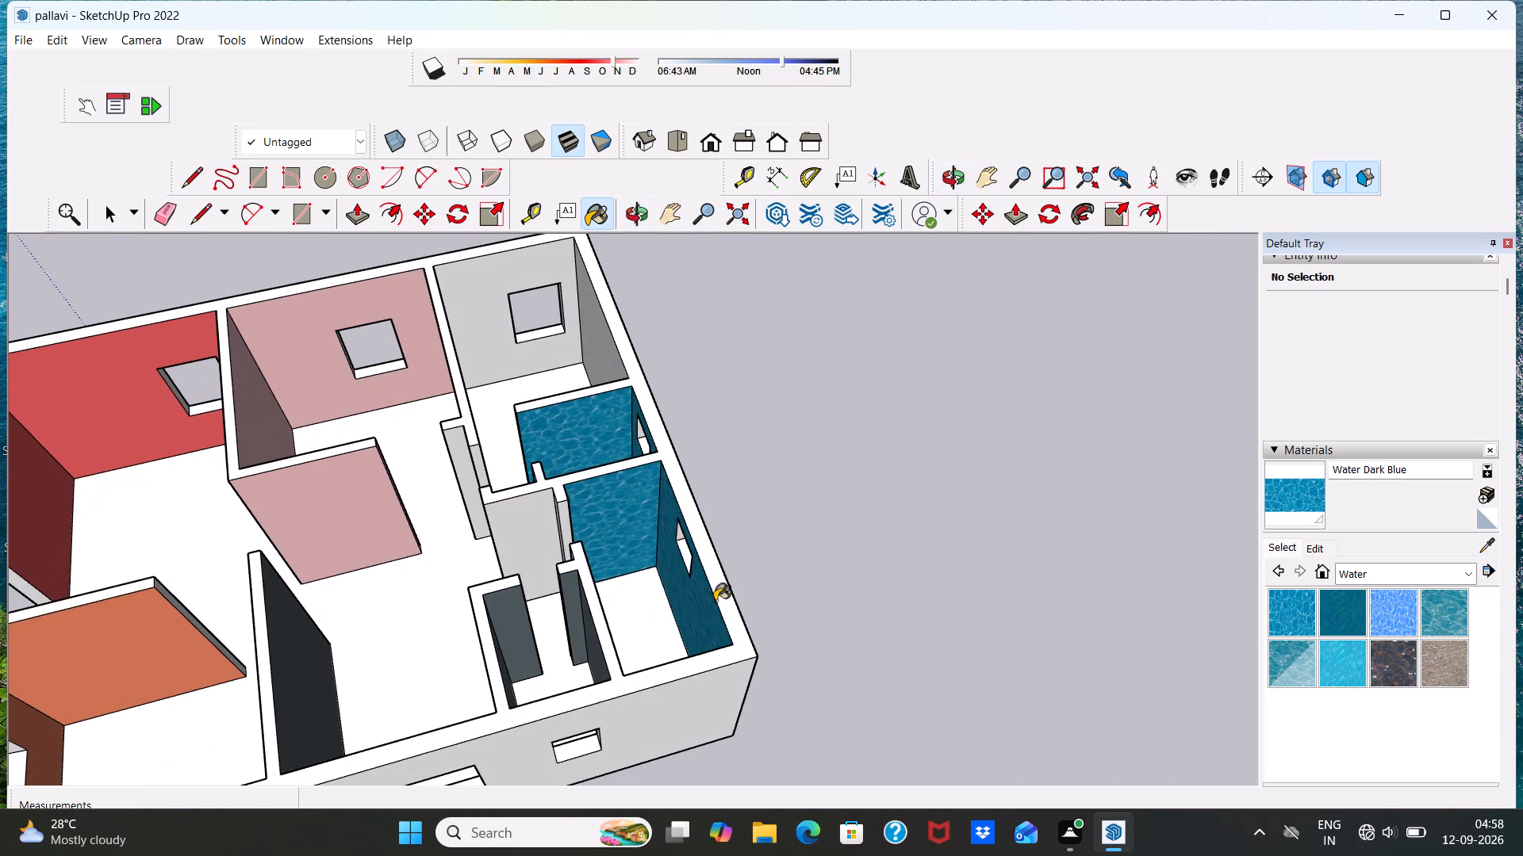
click(1474, 566)
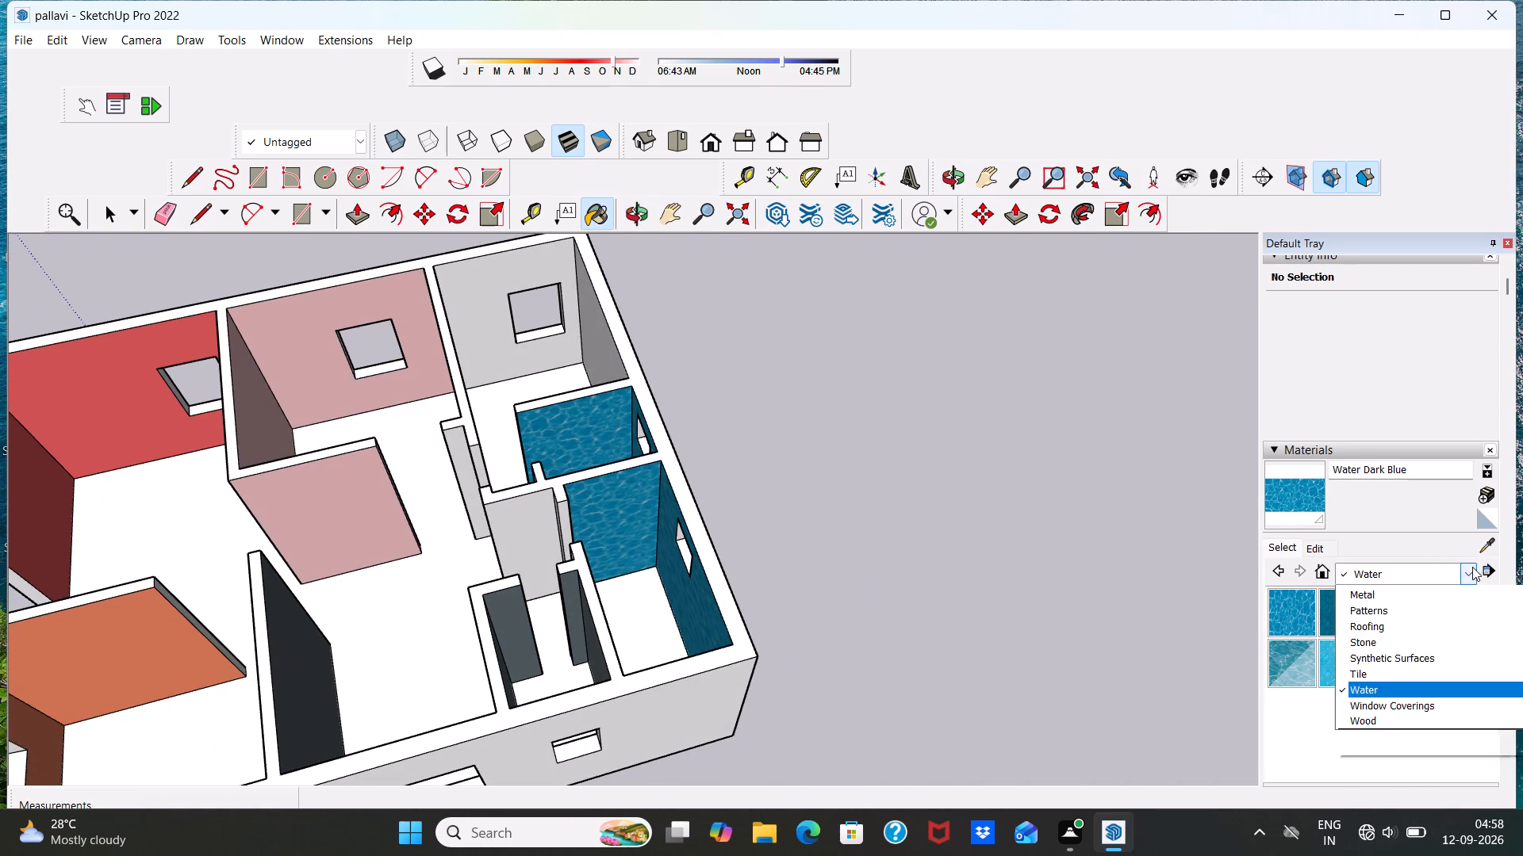
click(1440, 639)
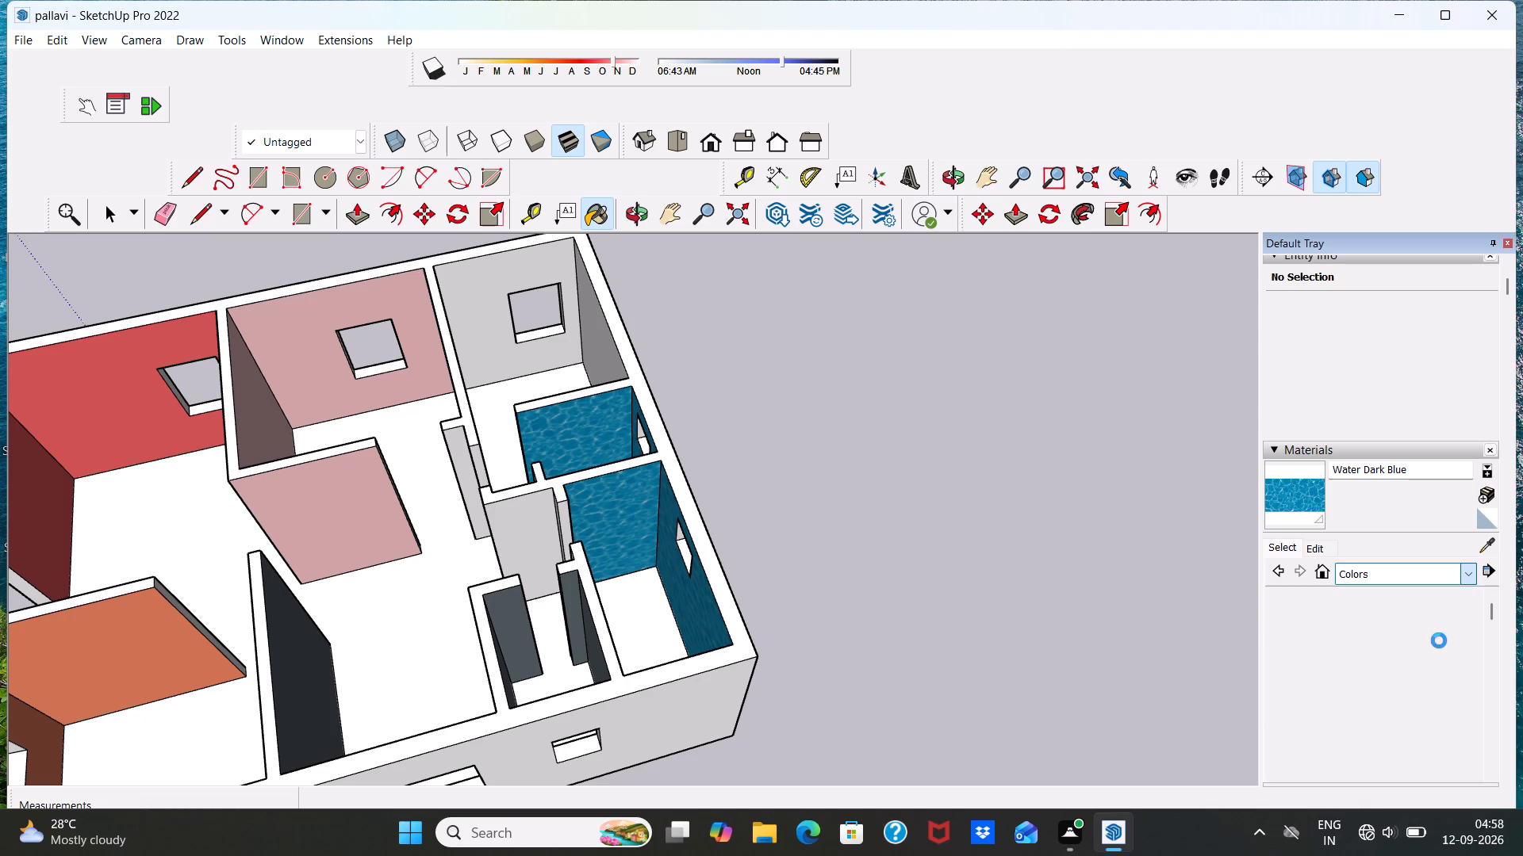
scroll(1394, 648, down, 2)
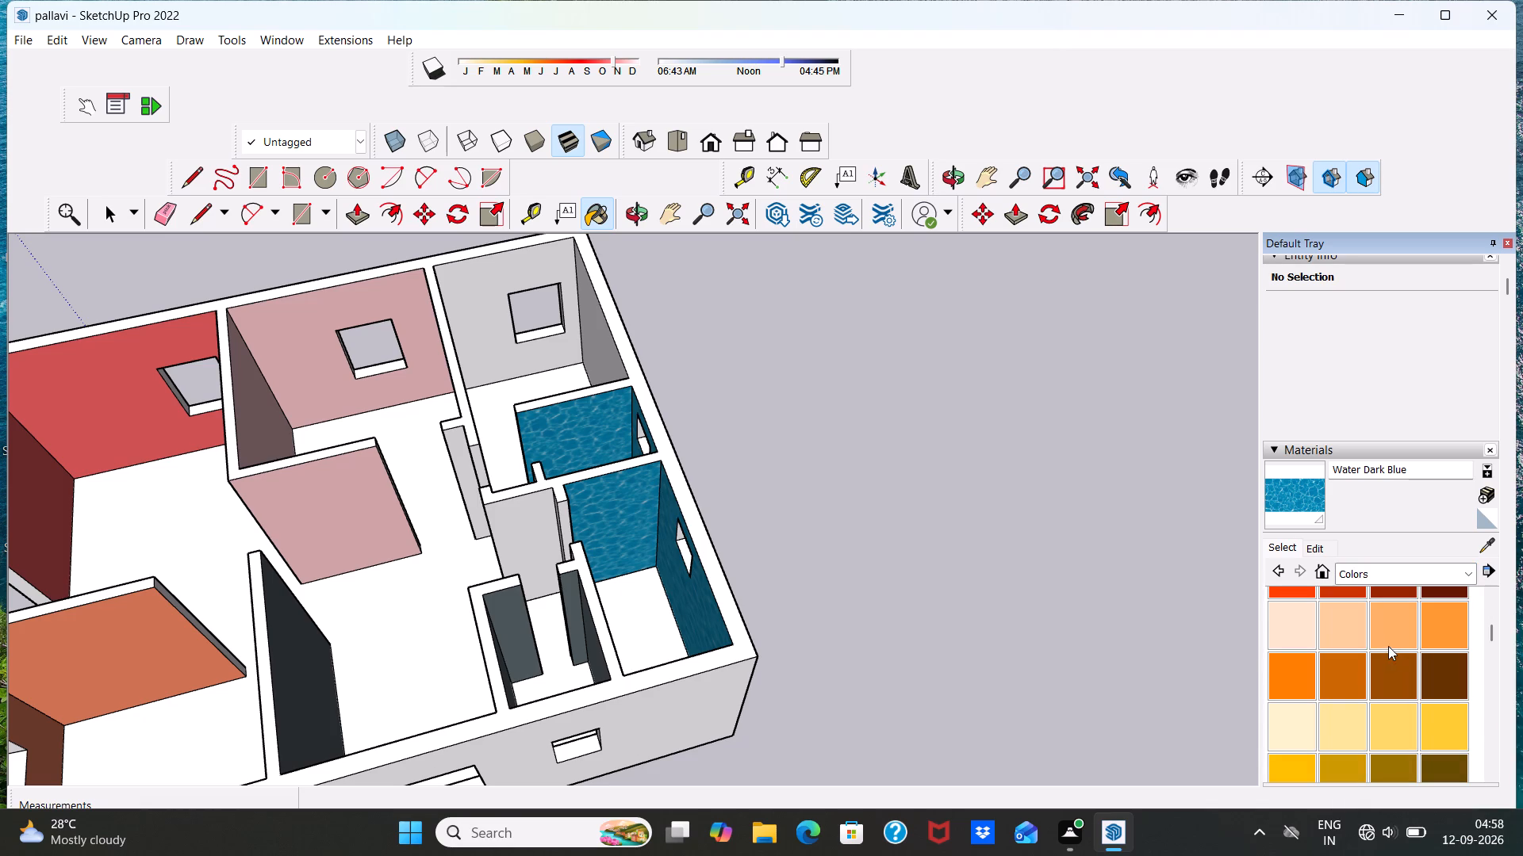
click(1344, 616)
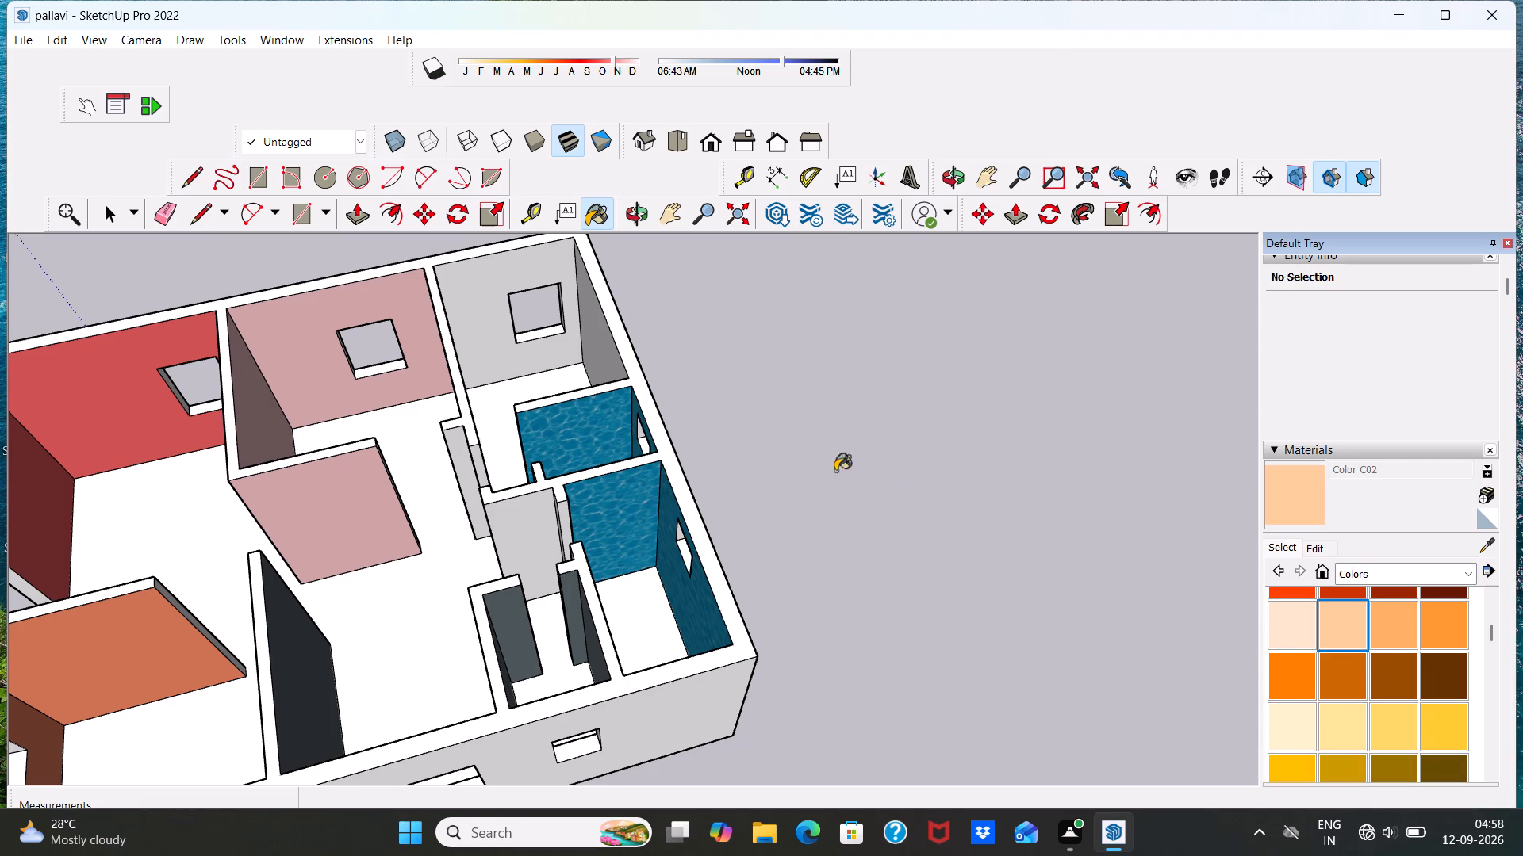
scroll(593, 496, up, 2)
click(527, 514)
scroll(543, 507, down, 4)
Paint the adjoining stub faces of that partition and the top faces of the walls with Color C02.
scroll(540, 510, down, 1)
middle_drag(501, 522, 699, 470)
scroll(529, 544, up, 5)
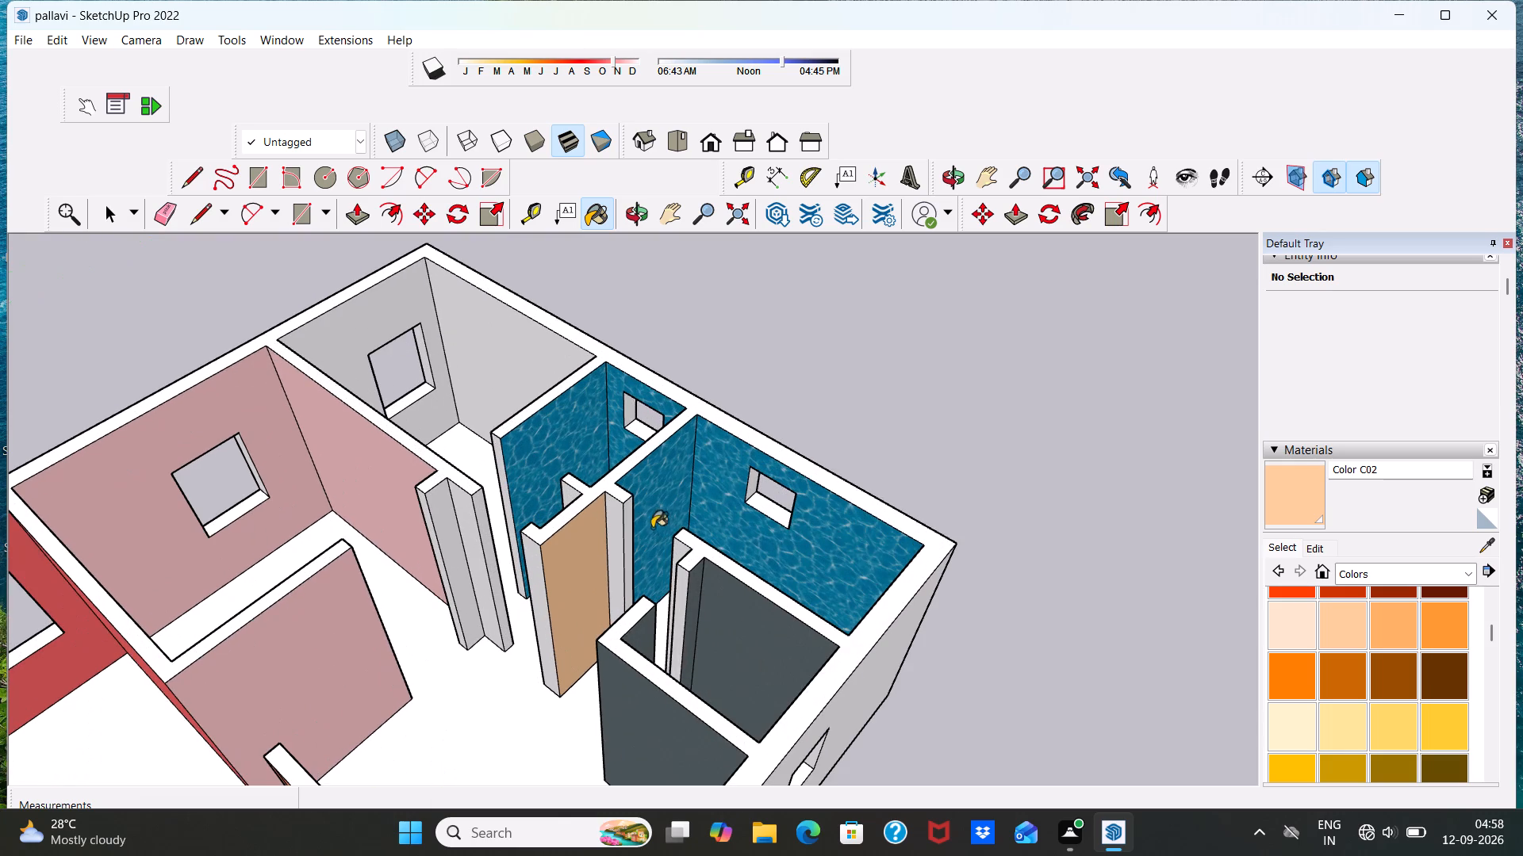
click(616, 518)
click(627, 513)
click(620, 500)
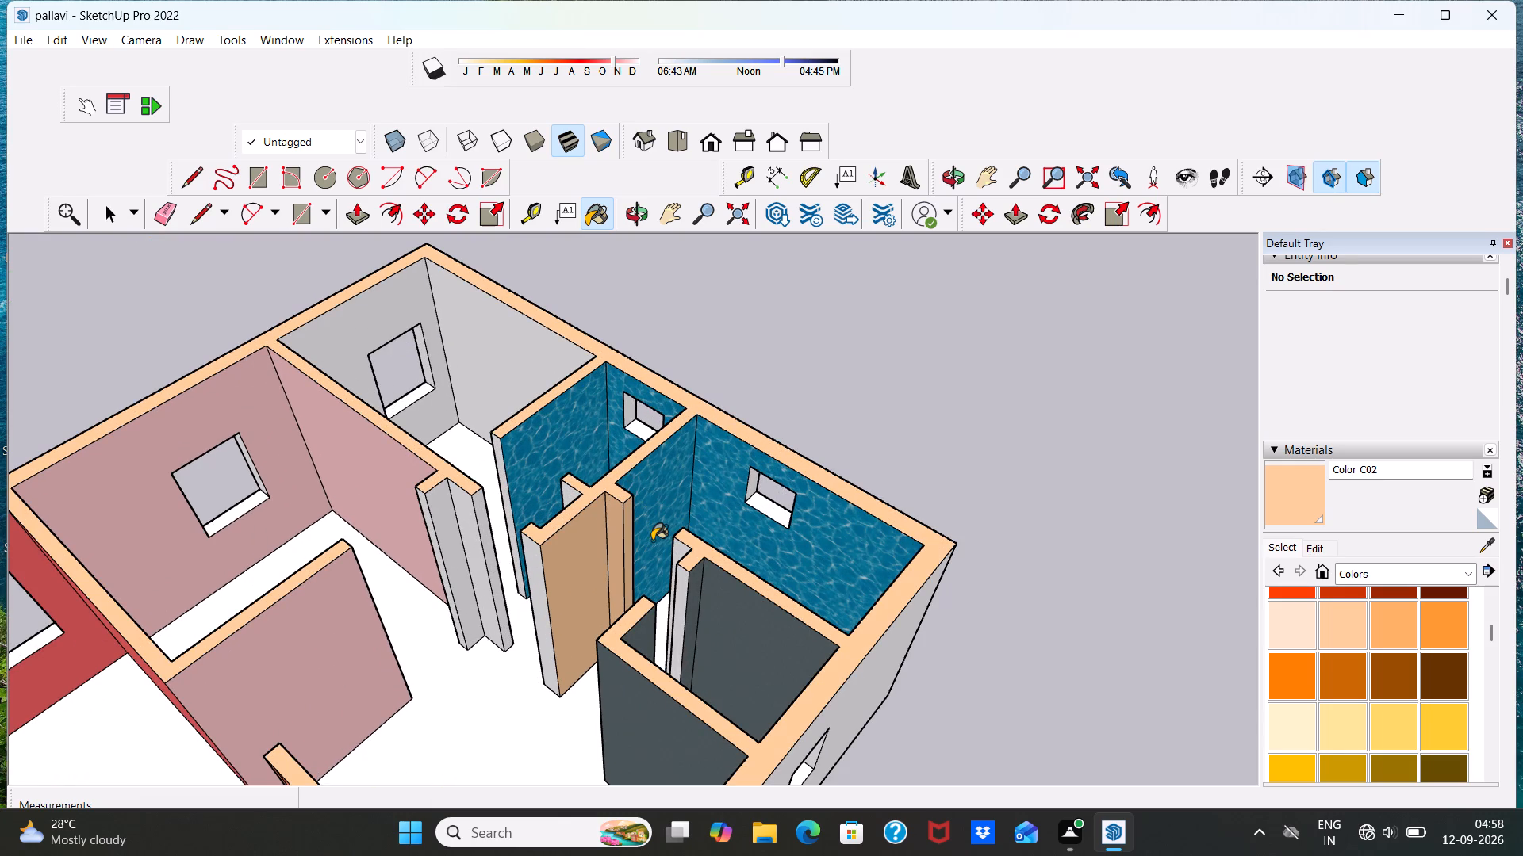
Paint the free end of the partition between the blue rooms and the stub face at the smaller blue room's doorway with Color C02.
scroll(411, 505, up, 4)
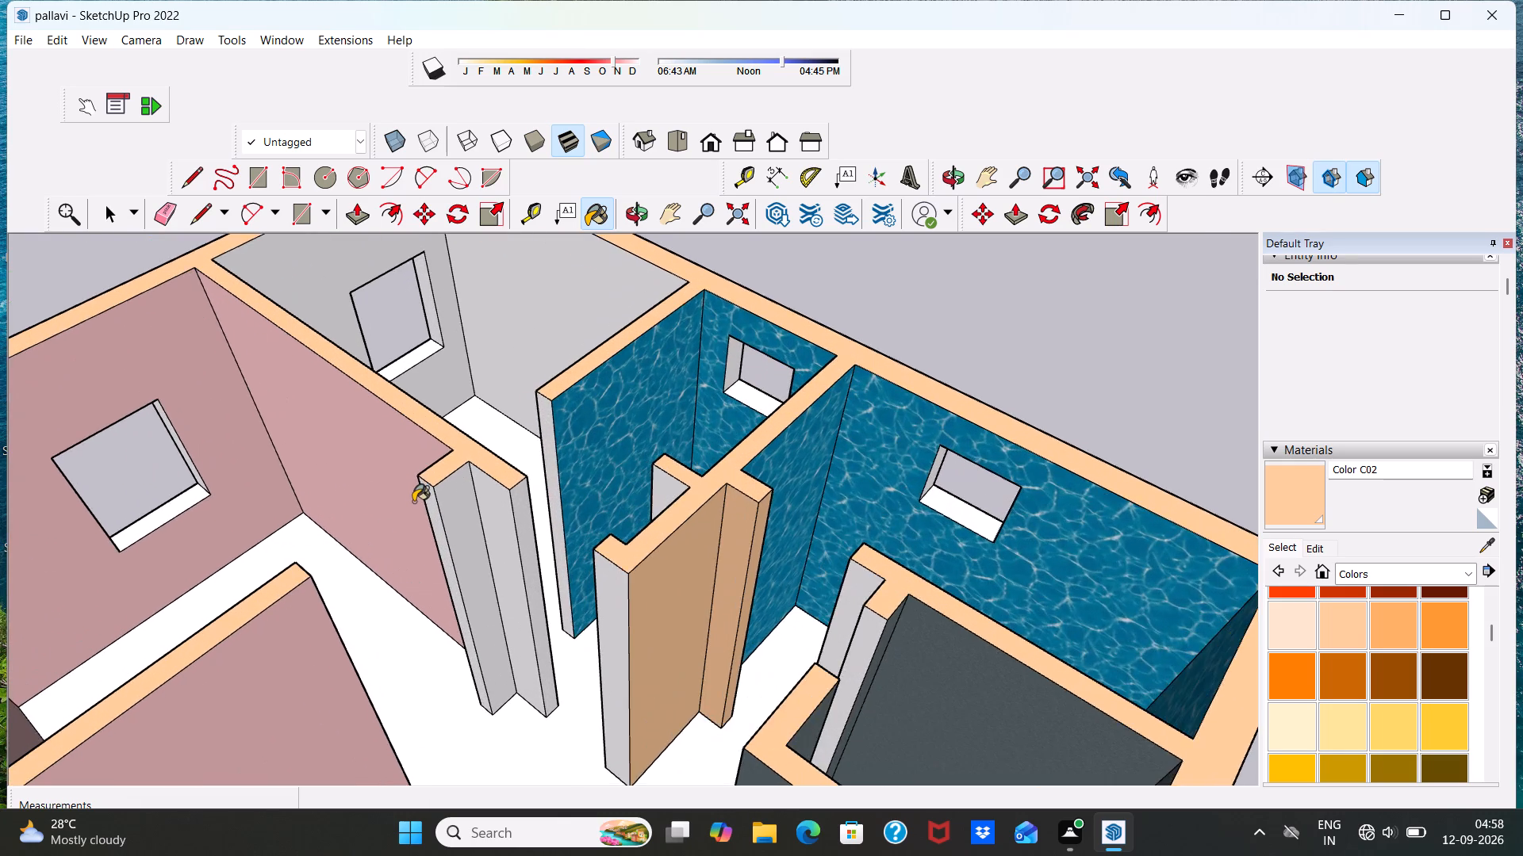
scroll(413, 502, down, 4)
scroll(470, 560, up, 4)
click(575, 573)
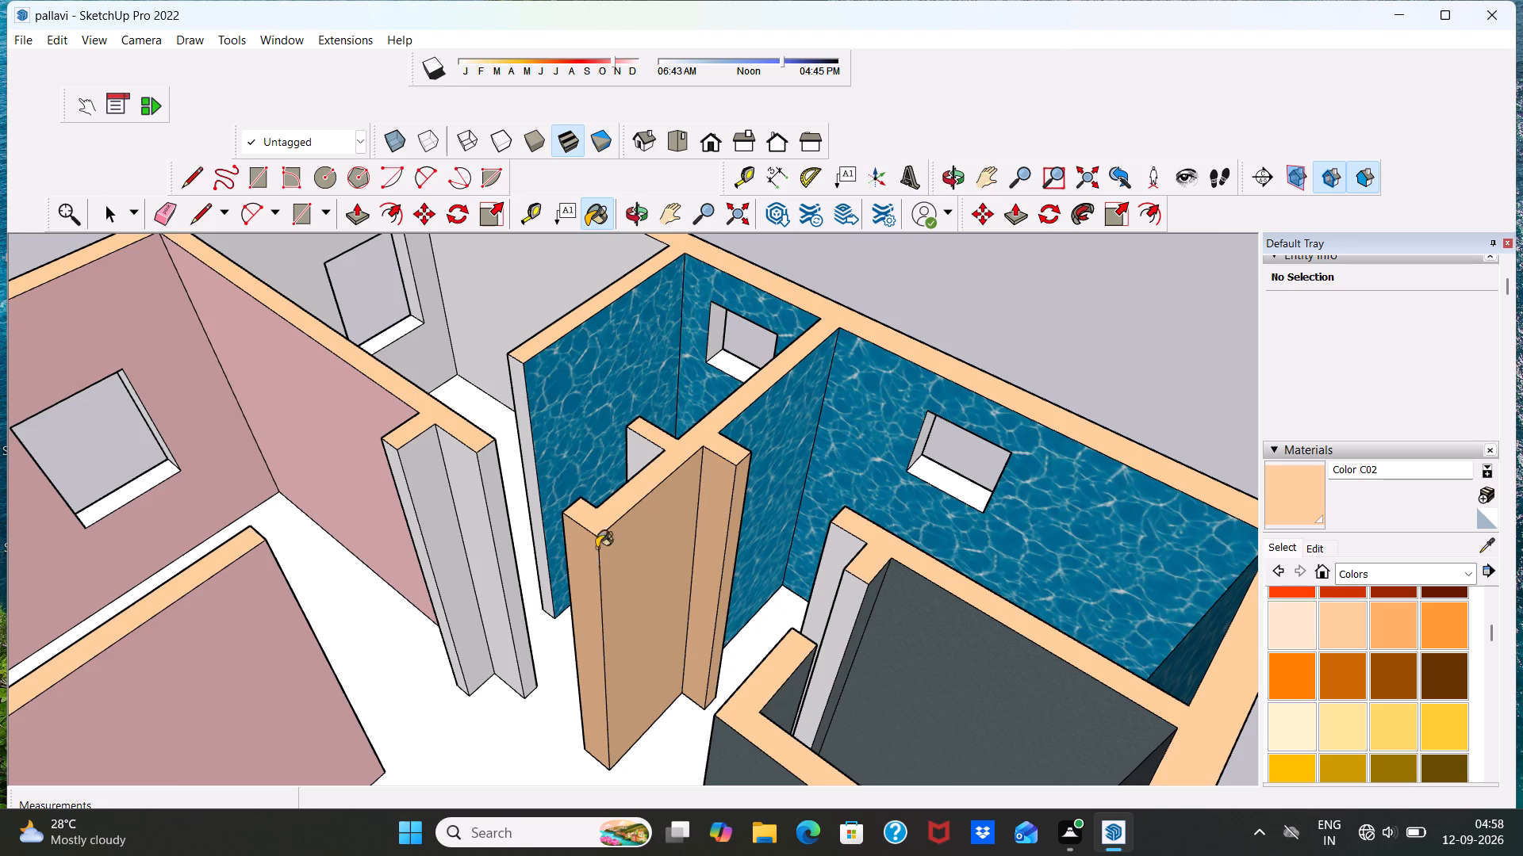
scroll(643, 506, down, 3)
middle_drag(561, 518, 737, 487)
scroll(712, 444, up, 5)
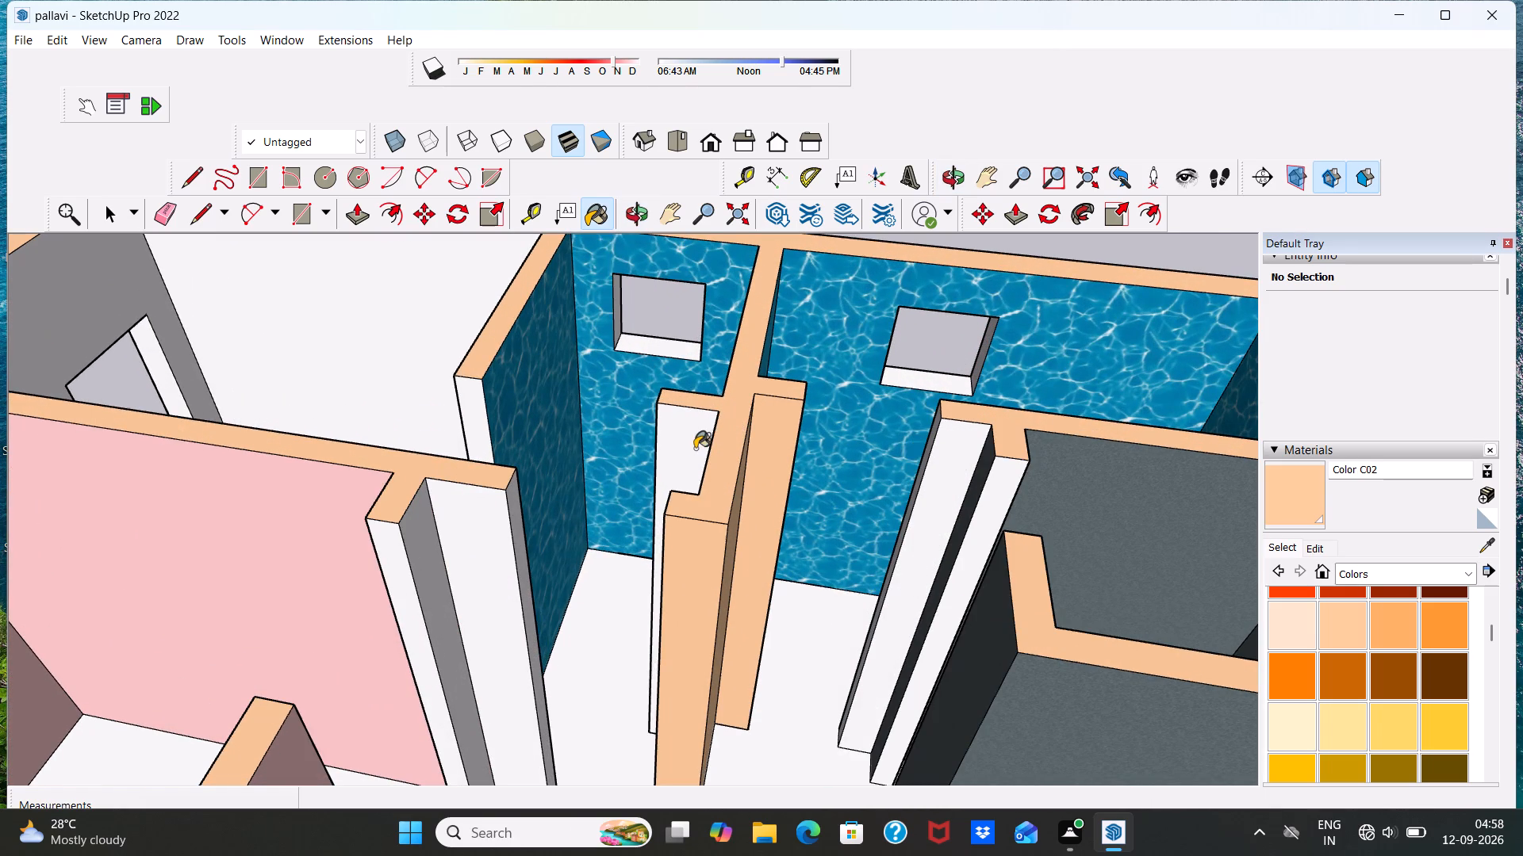
click(695, 448)
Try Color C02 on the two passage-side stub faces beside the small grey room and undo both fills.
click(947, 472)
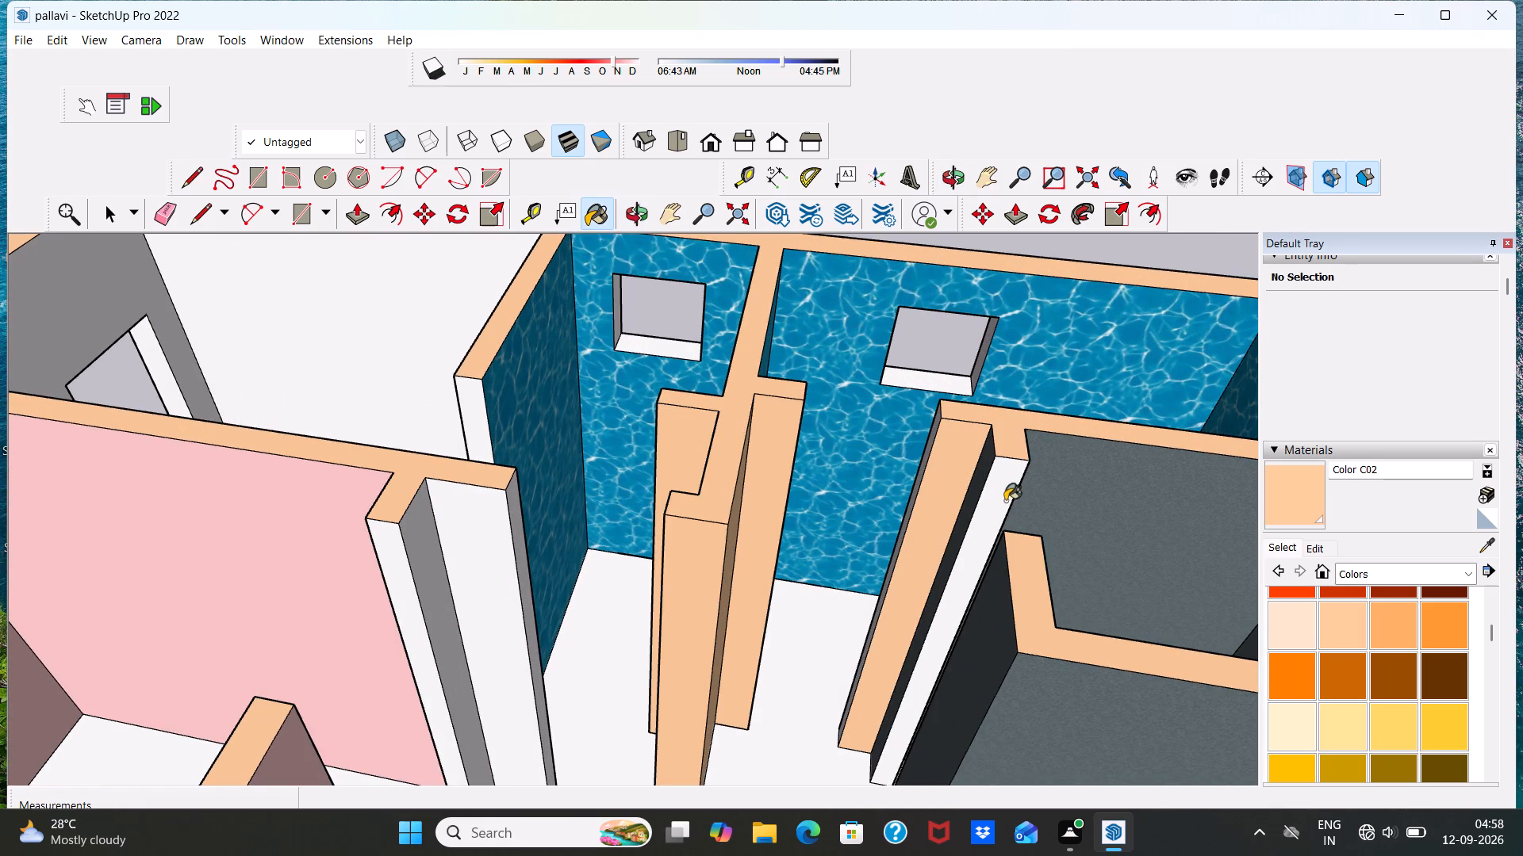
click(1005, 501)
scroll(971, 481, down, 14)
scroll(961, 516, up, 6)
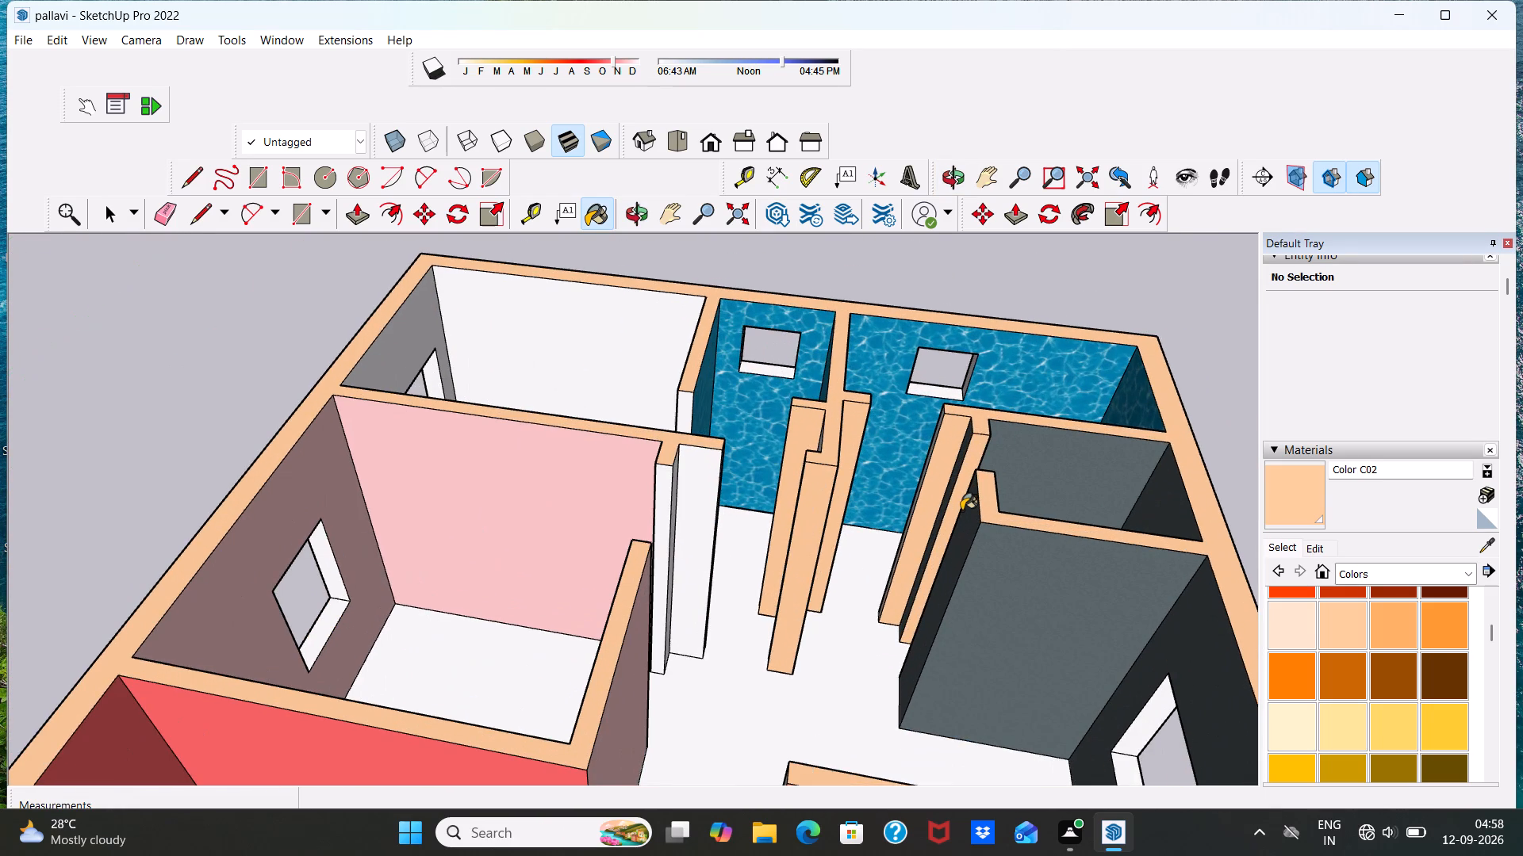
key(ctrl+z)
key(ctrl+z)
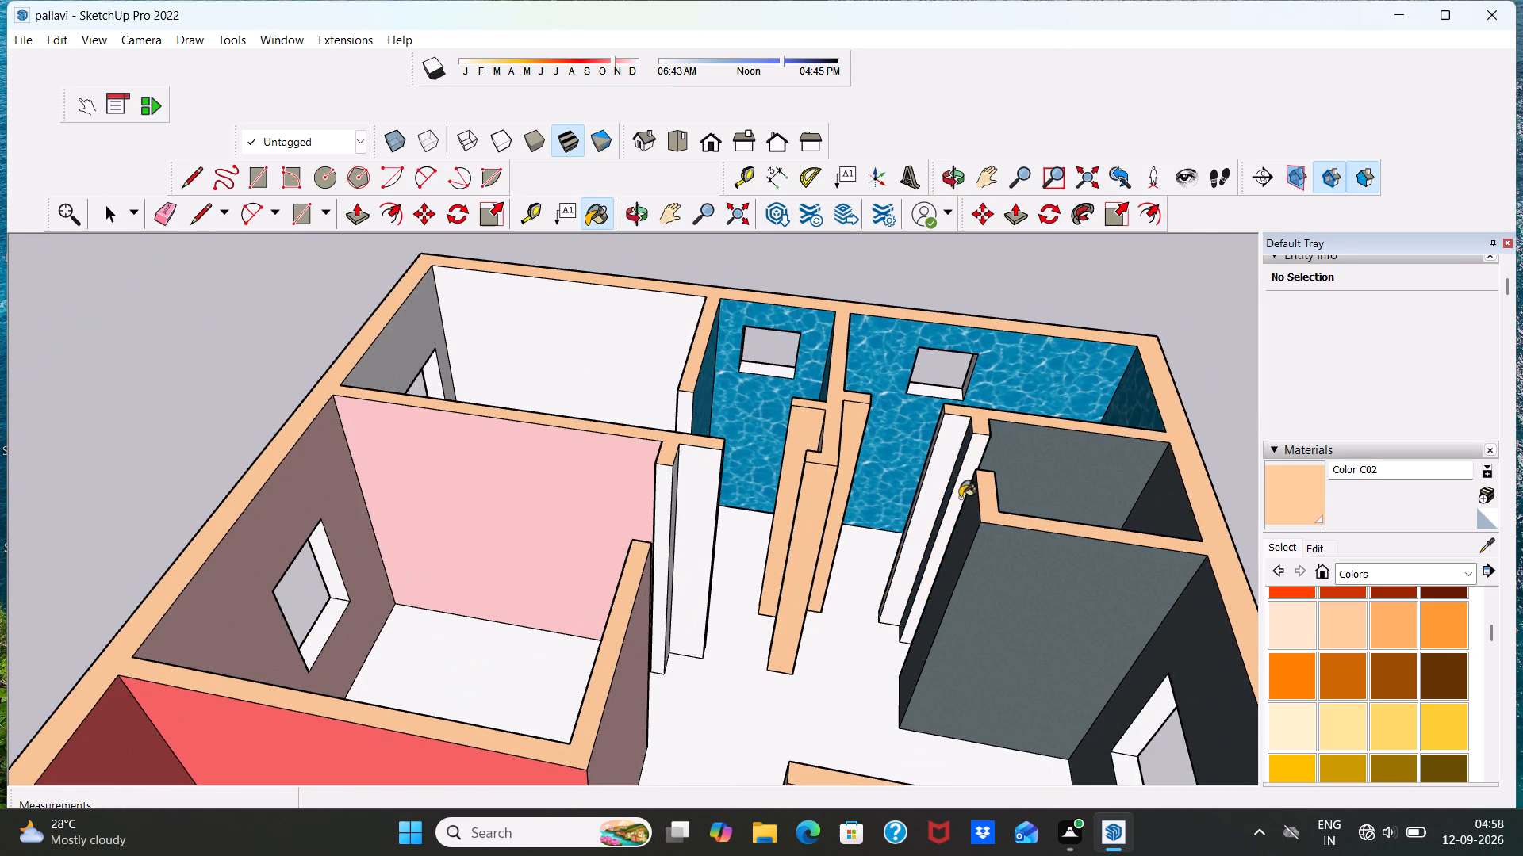
Paint the passage-side face at the end of the pink room's partition, facing the smaller blue room, with Color C02.
click(699, 473)
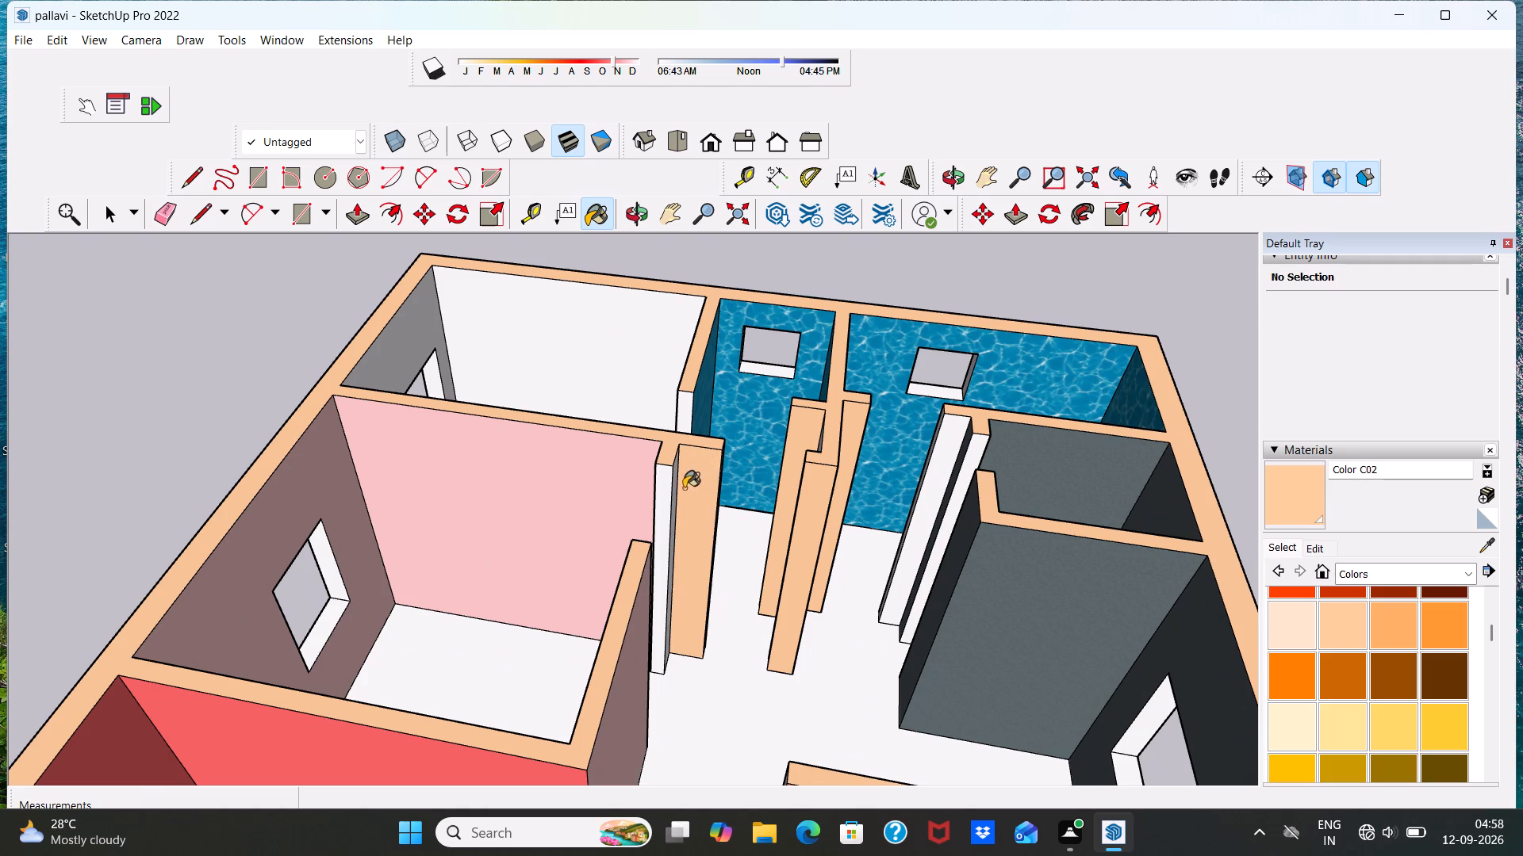
Paint the windowless outer wall of the remaining unpainted corner room, beside the pink room, with Color D06.
middle_drag(778, 447, 475, 533)
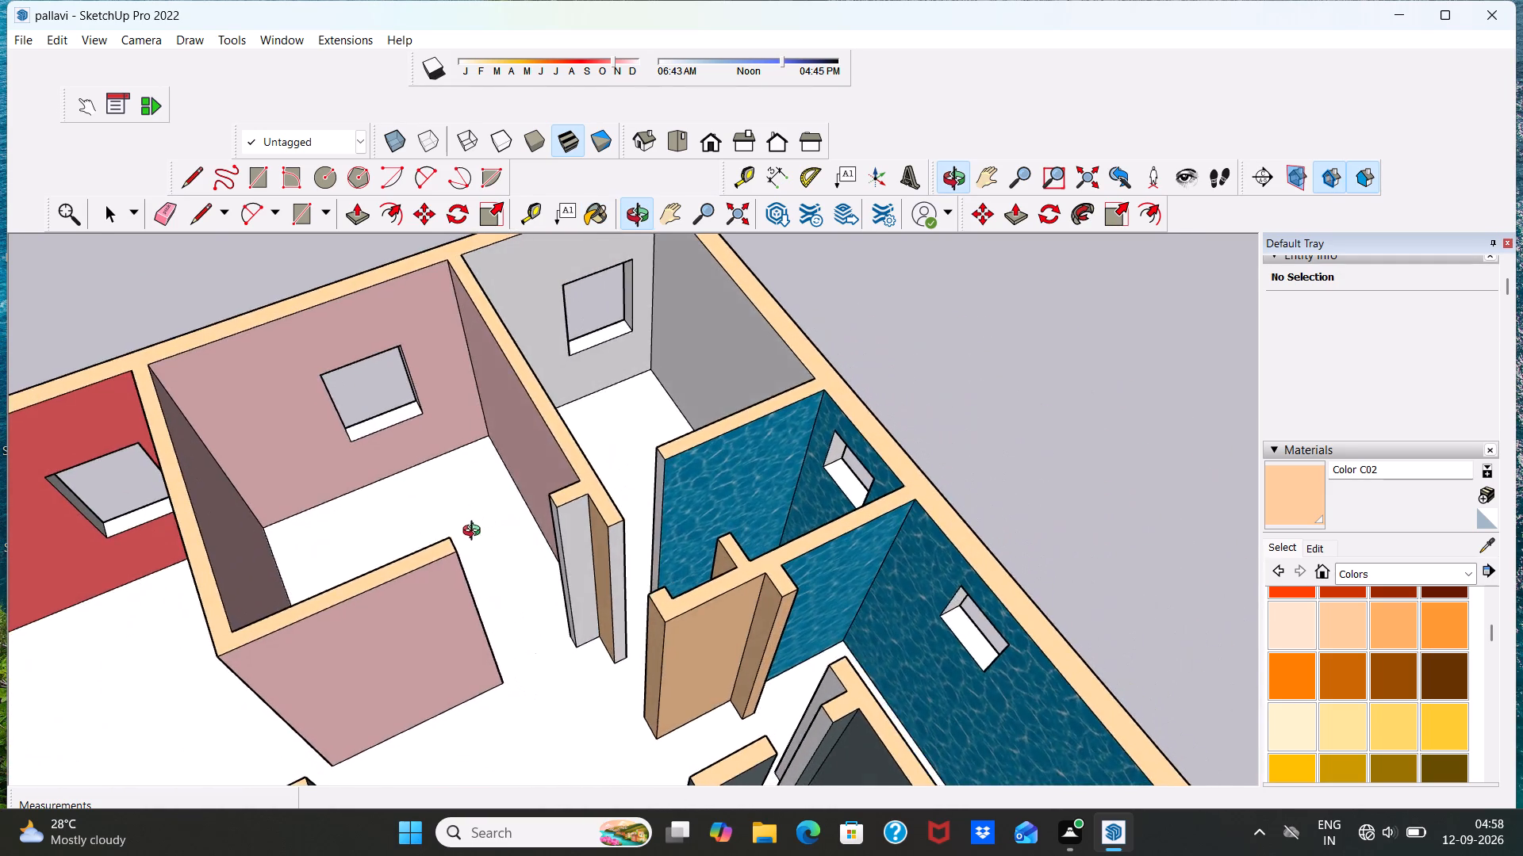
middle_drag(475, 533, 639, 388)
scroll(639, 388, down, 10)
scroll(674, 406, up, 5)
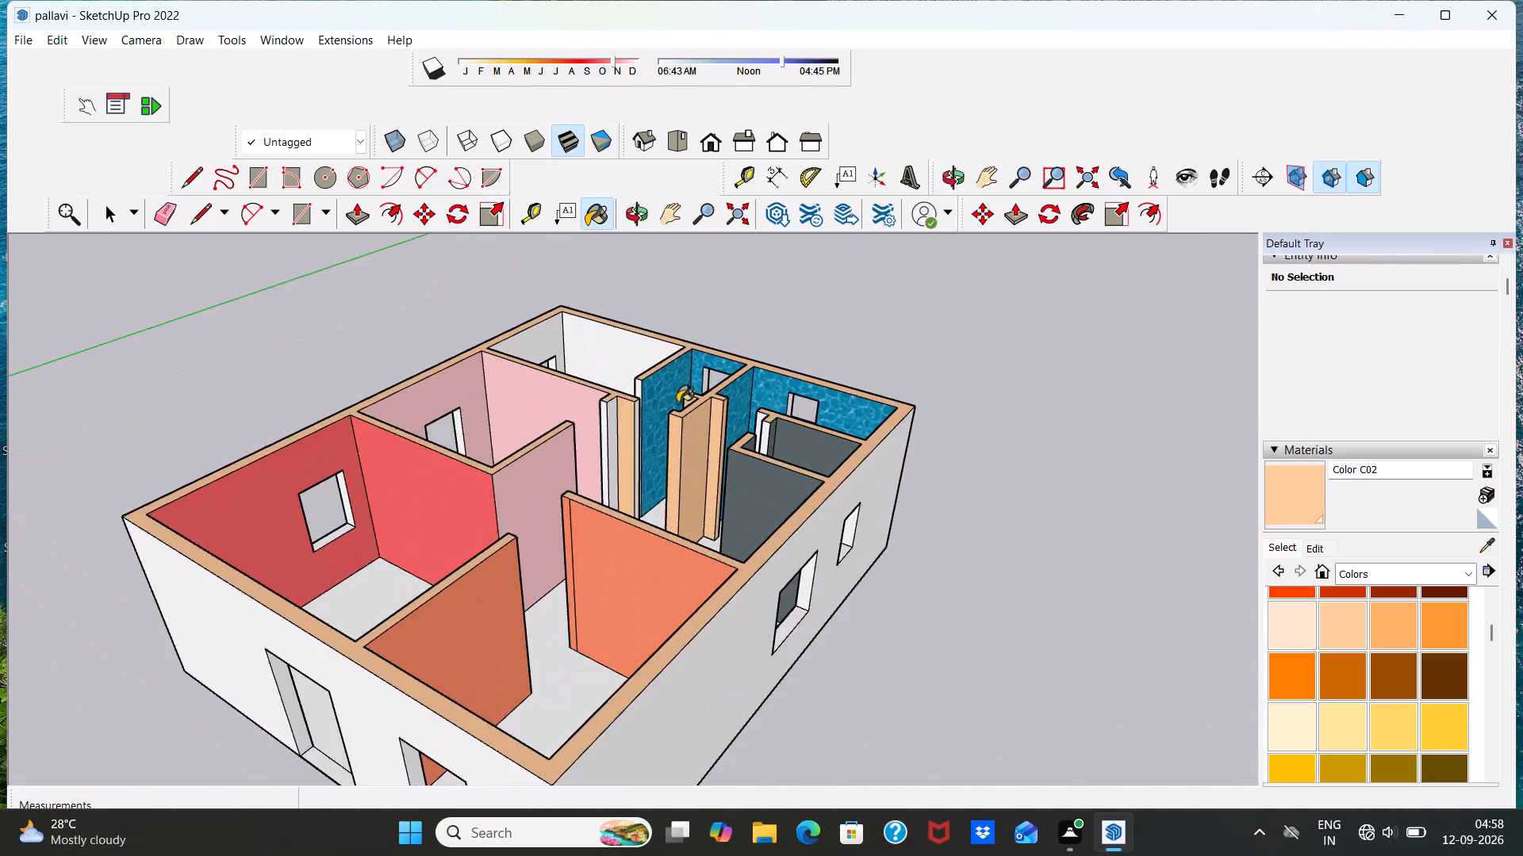
scroll(654, 393, up, 3)
middle_drag(617, 379, 489, 421)
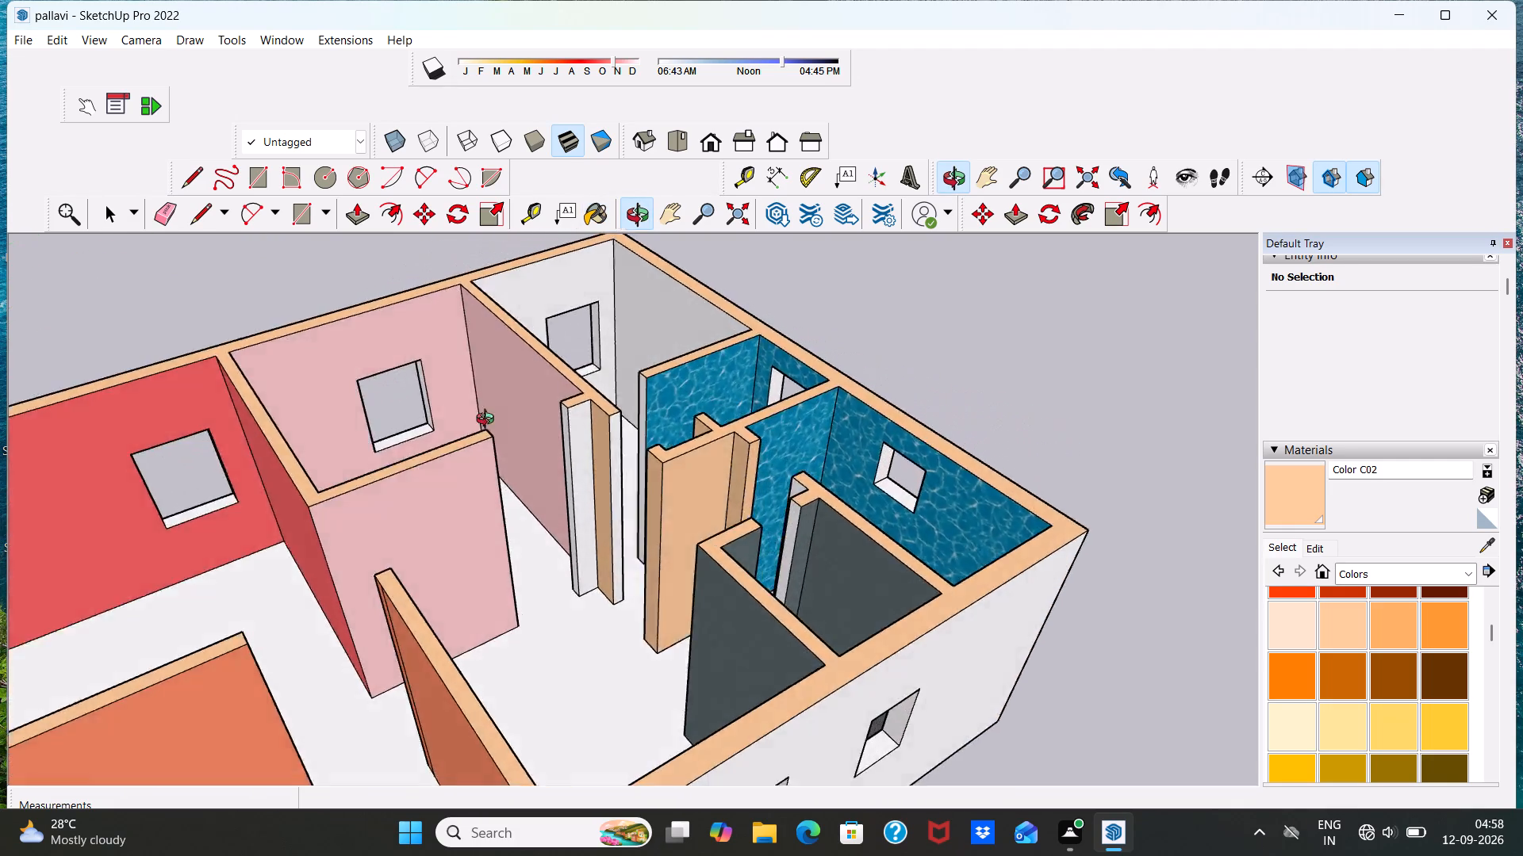
middle_drag(489, 421, 773, 332)
middle_drag(655, 393, 529, 567)
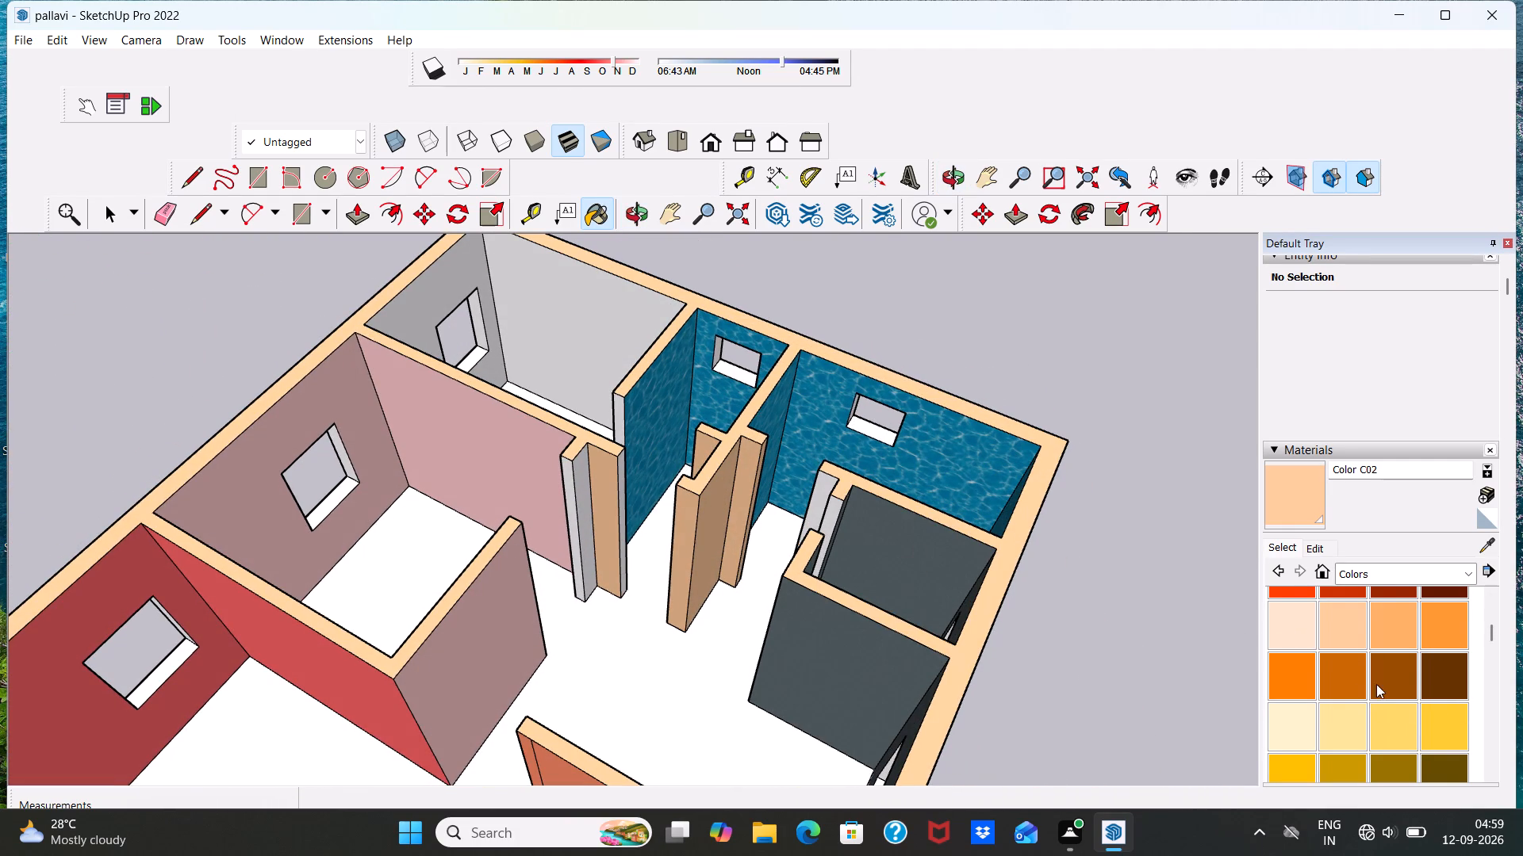
scroll(1370, 700, down, 2)
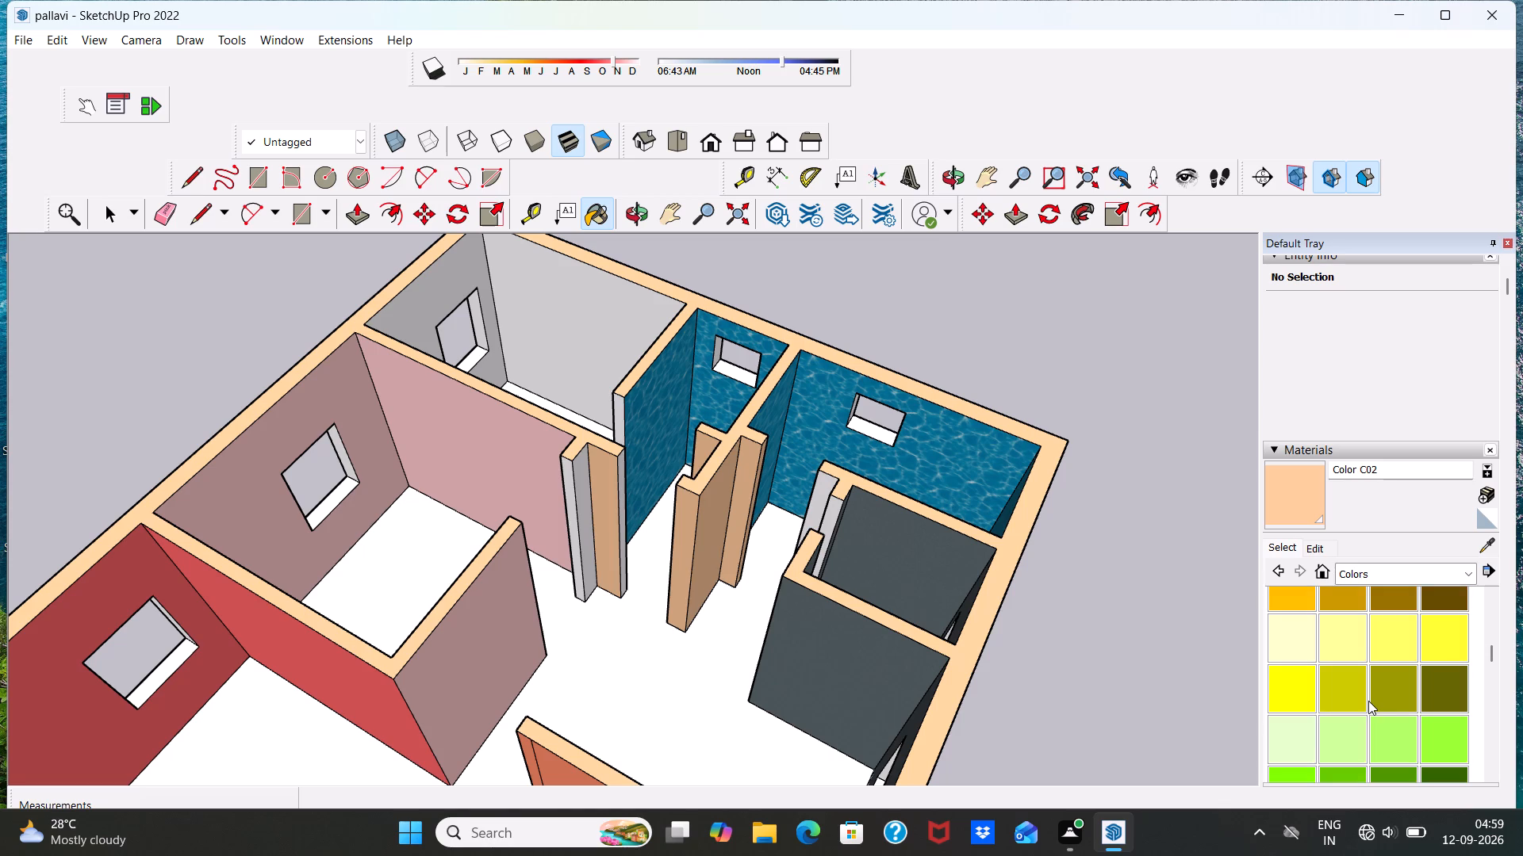
scroll(1370, 686, up, 1)
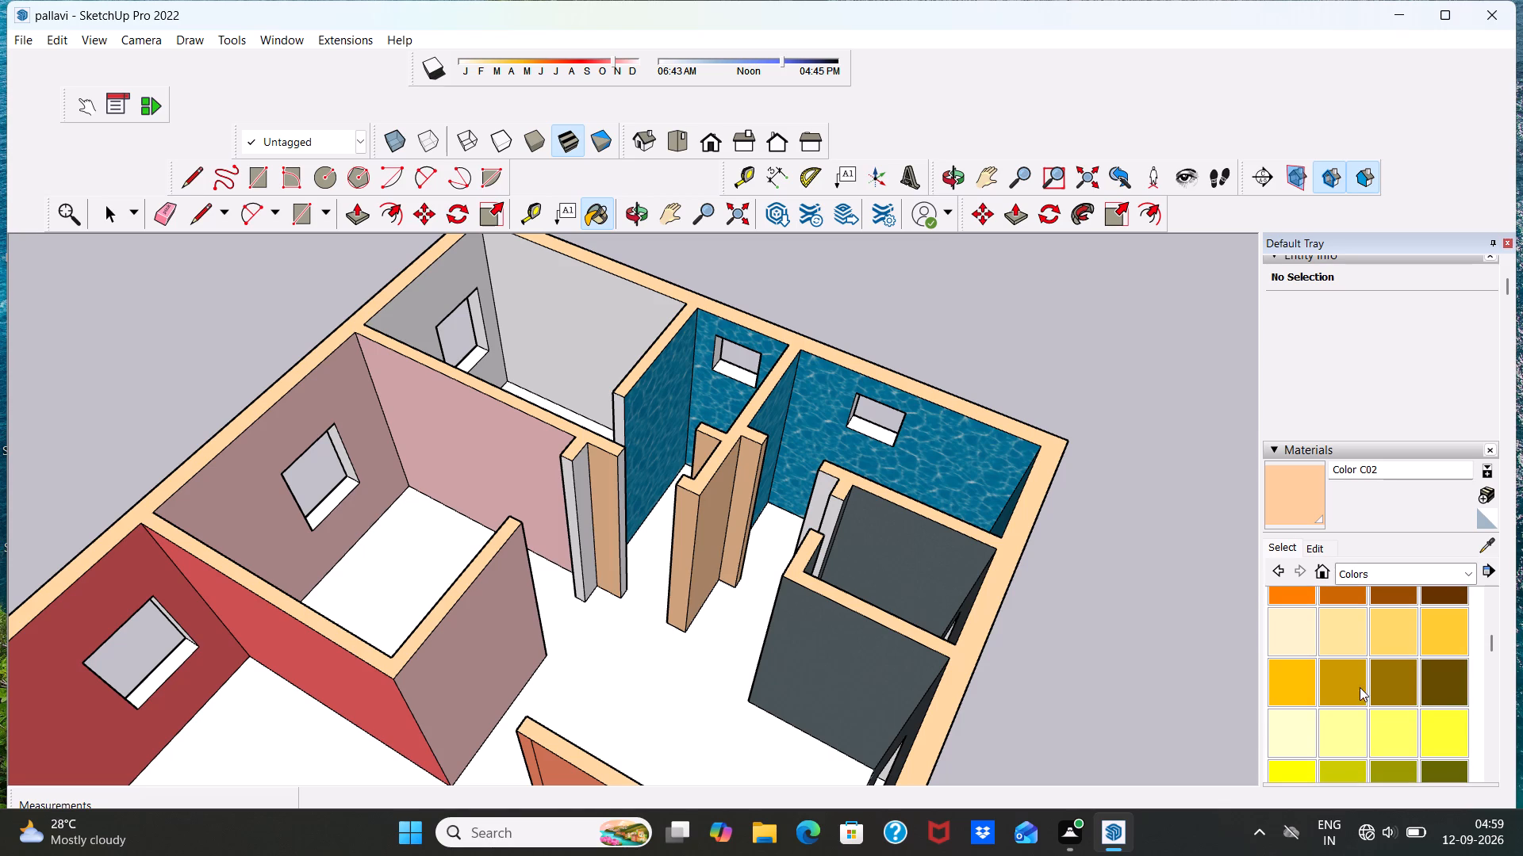
click(1358, 687)
scroll(613, 415, up, 3)
click(587, 328)
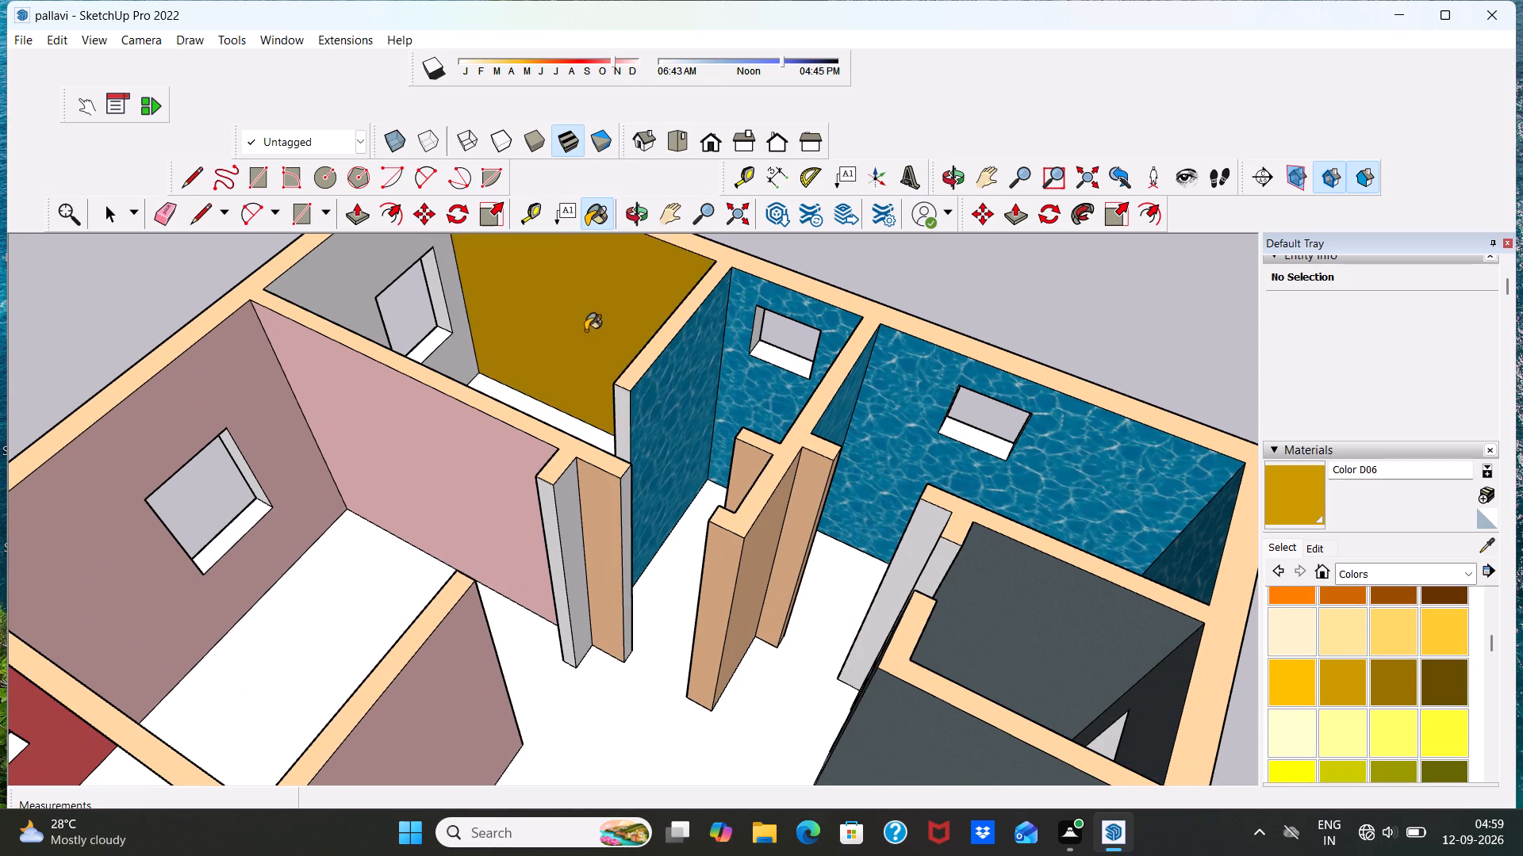
Paint the corner room's window wall and its partitions toward the pink room and the smaller blue room with Color D06.
scroll(600, 332, down, 10)
scroll(565, 312, up, 10)
click(466, 315)
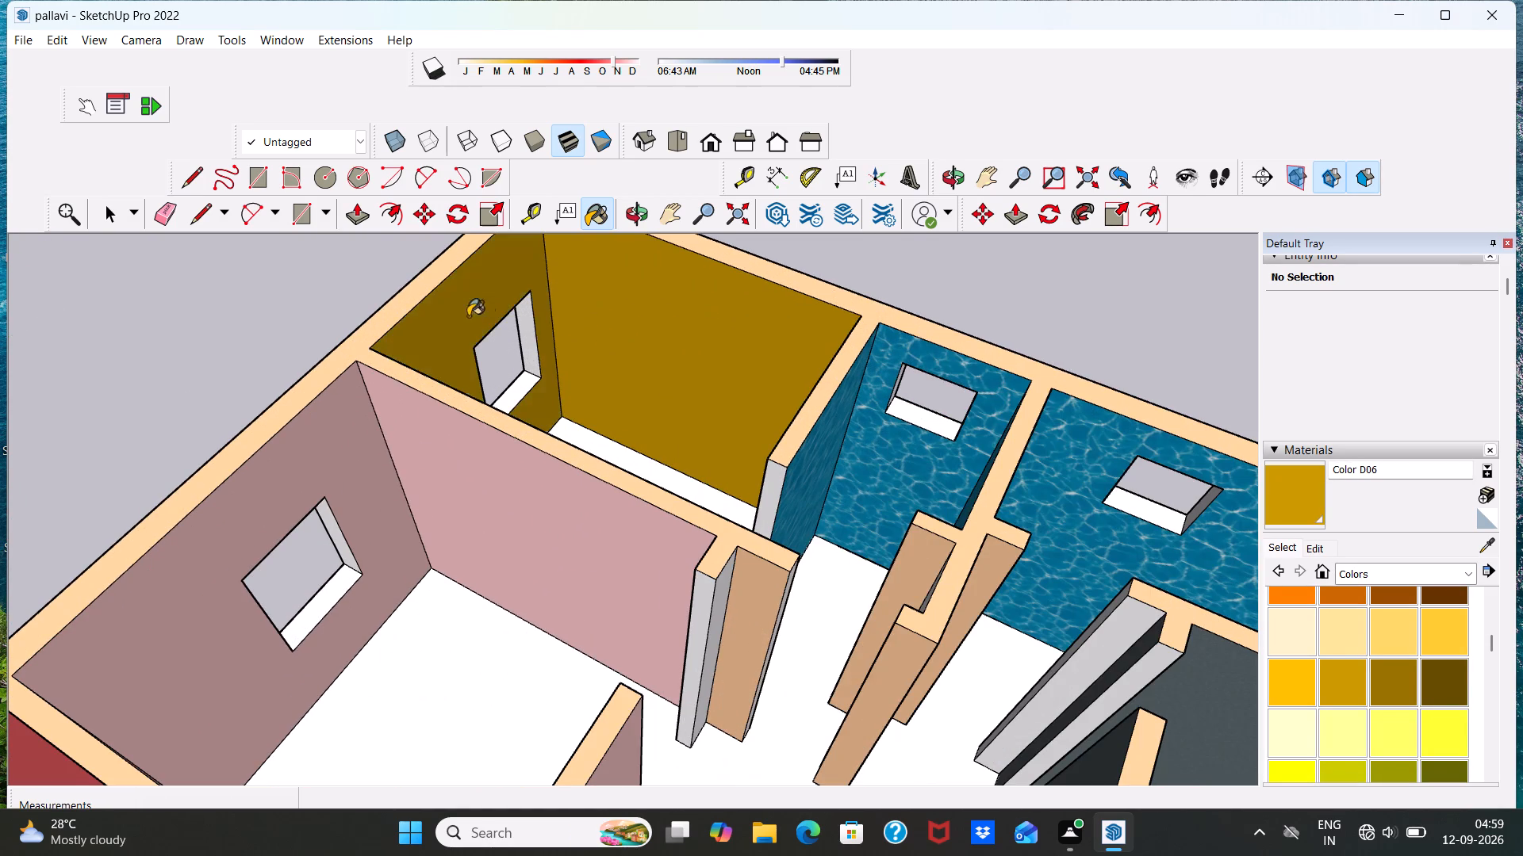
middle_drag(717, 358, 378, 436)
middle_drag(611, 457, 460, 416)
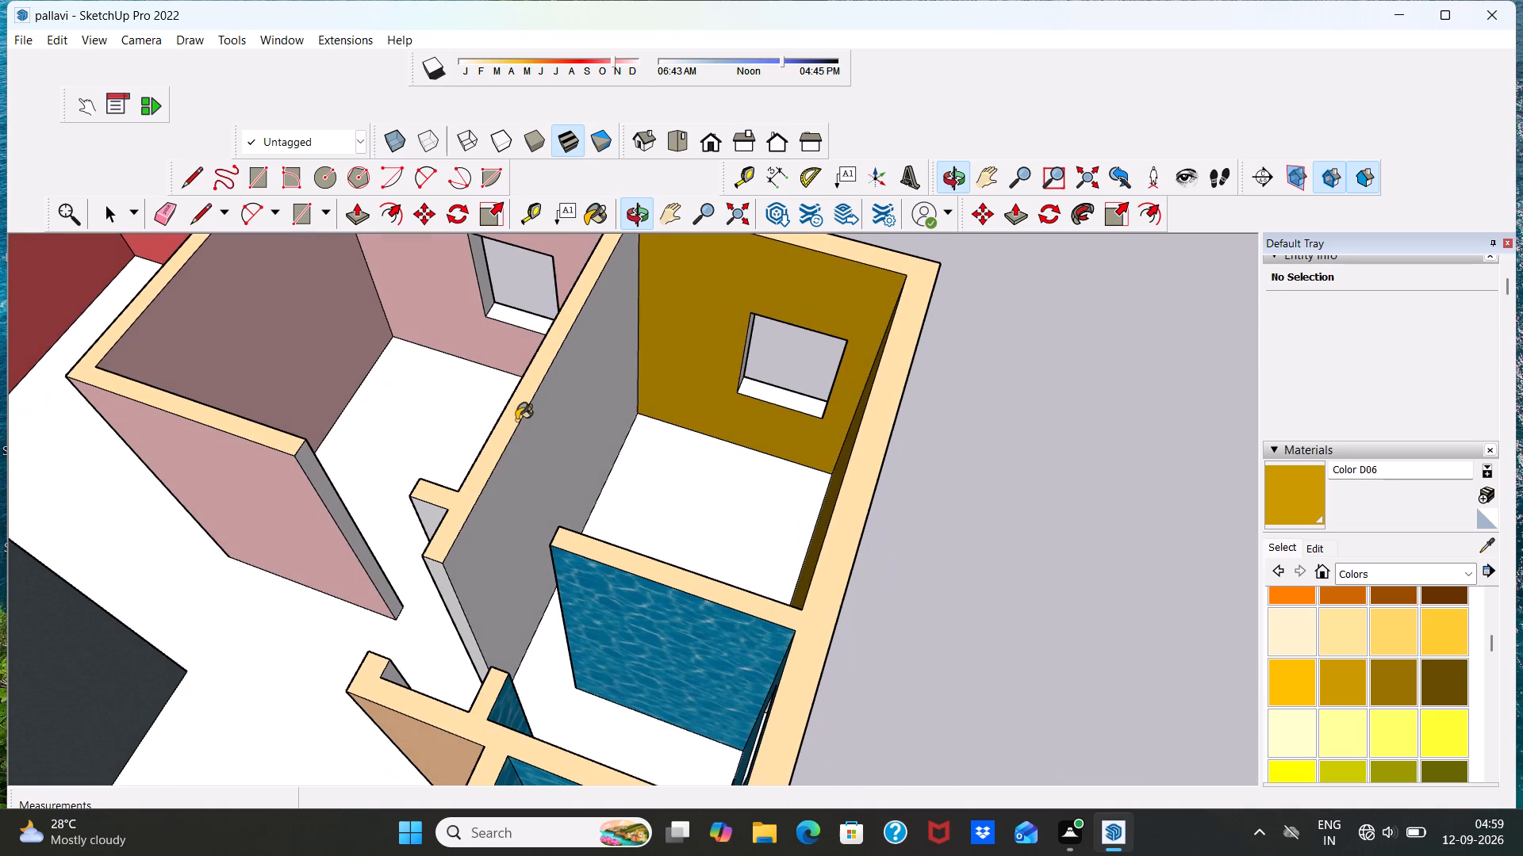
click(549, 422)
scroll(746, 449, down, 4)
middle_drag(766, 434, 240, 487)
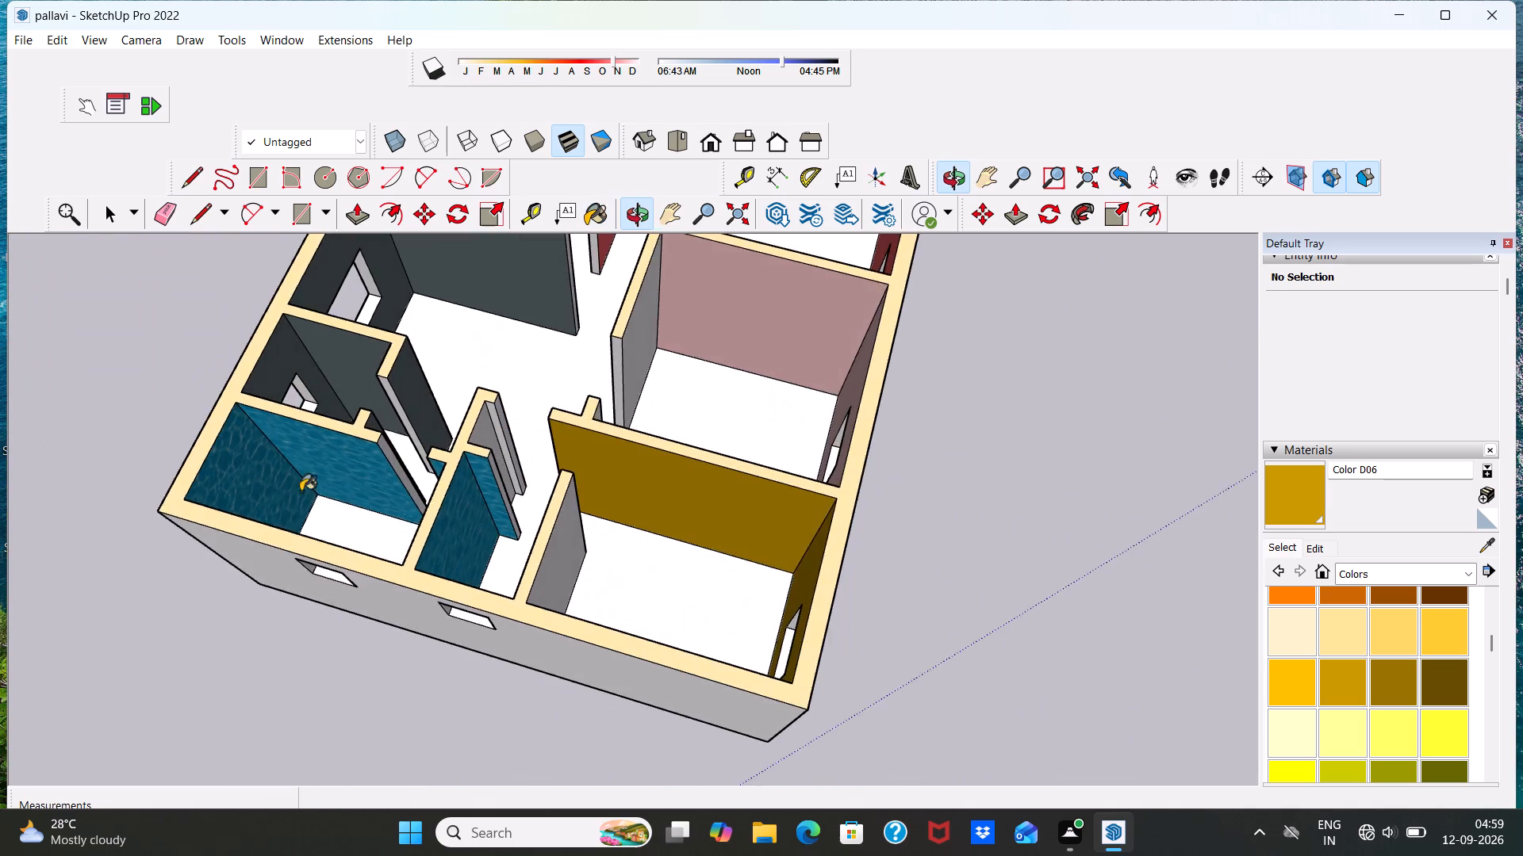
scroll(587, 577, up, 4)
click(531, 548)
scroll(583, 520, up, 1)
scroll(584, 518, down, 8)
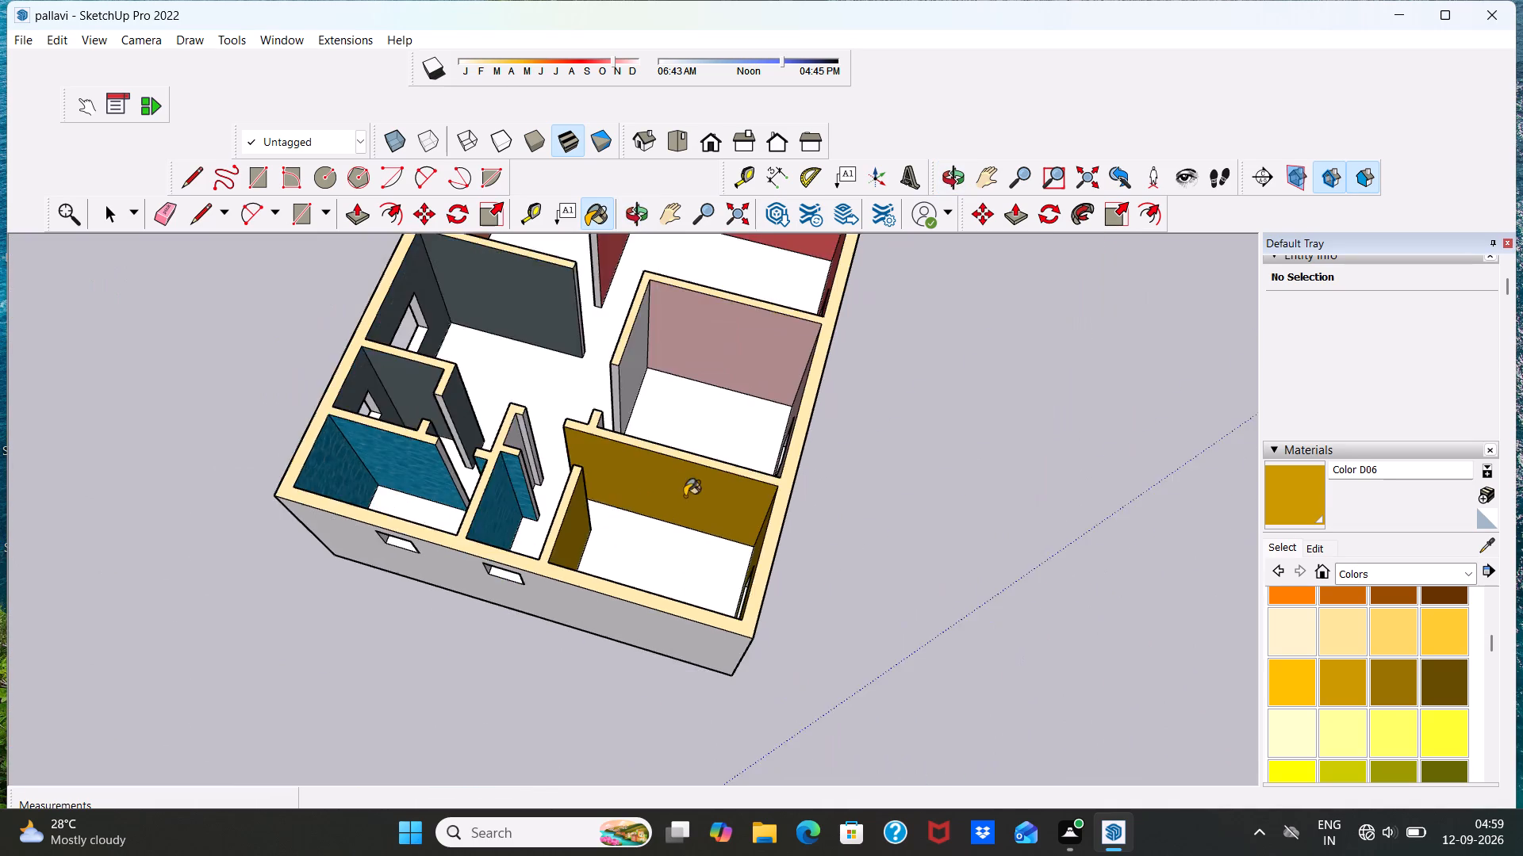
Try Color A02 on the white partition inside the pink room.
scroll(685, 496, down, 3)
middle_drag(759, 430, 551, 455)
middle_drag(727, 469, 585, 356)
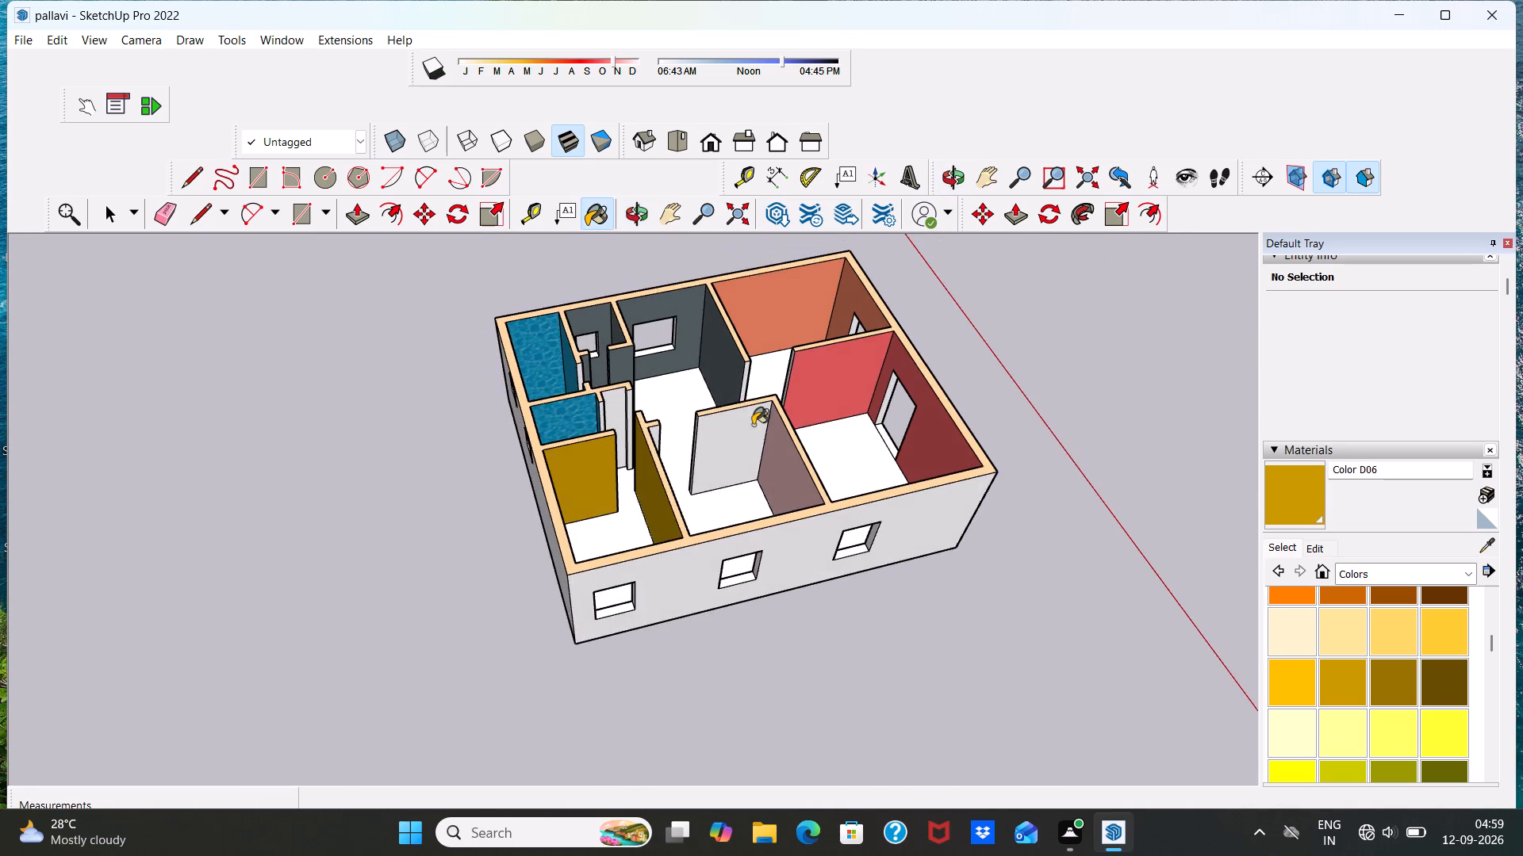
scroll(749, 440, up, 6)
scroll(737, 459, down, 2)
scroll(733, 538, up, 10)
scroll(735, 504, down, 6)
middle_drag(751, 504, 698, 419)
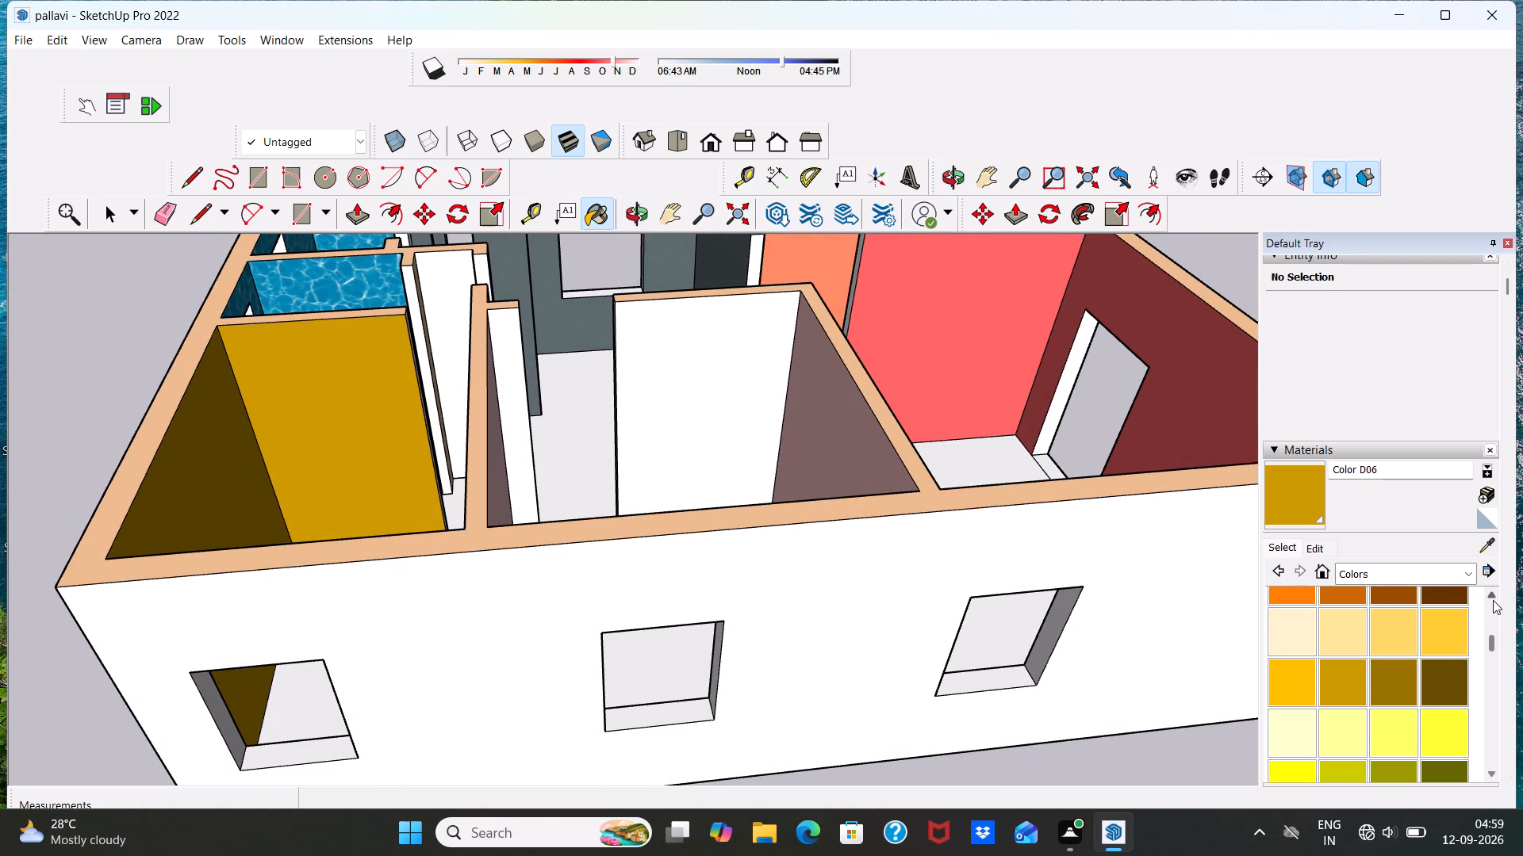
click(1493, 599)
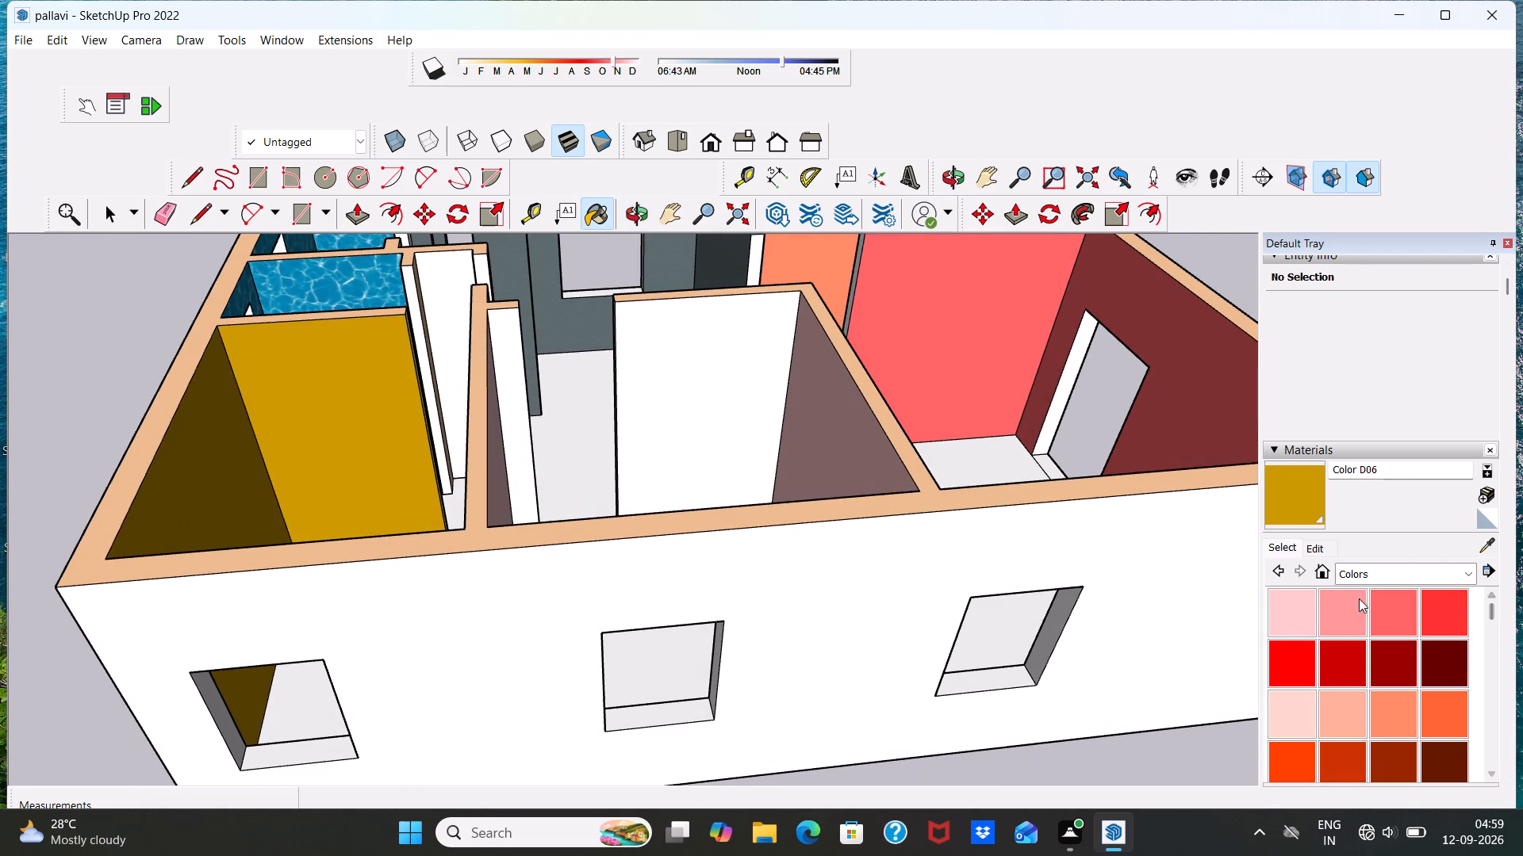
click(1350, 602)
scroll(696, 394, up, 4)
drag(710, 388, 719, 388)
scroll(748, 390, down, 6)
Paint the pink room's inner partition and the white stub face at its doorway with Color A01.
click(1285, 615)
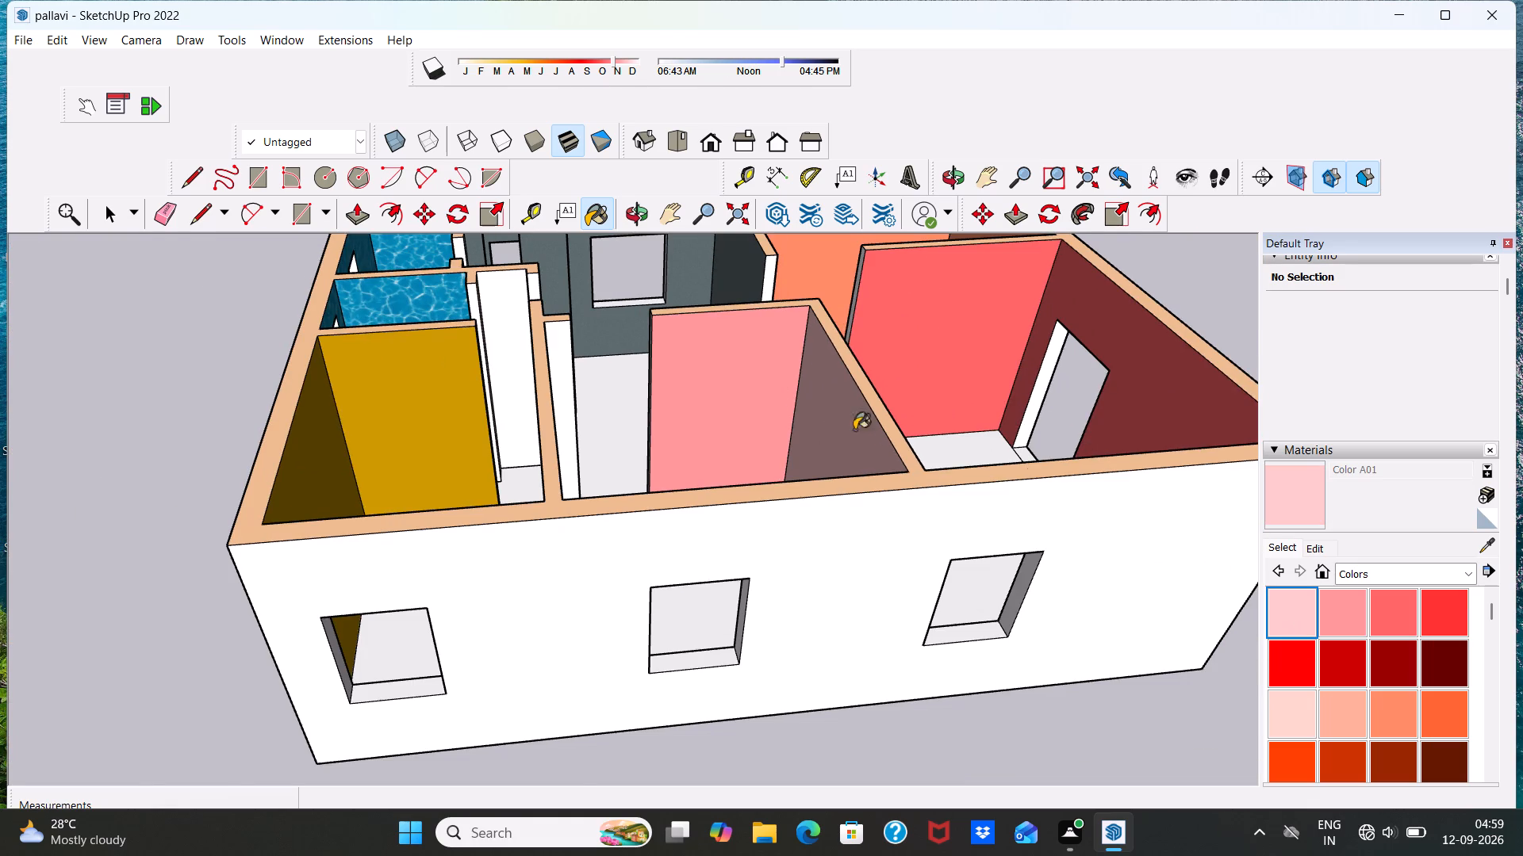
scroll(810, 404, up, 5)
click(720, 374)
scroll(729, 389, up, 4)
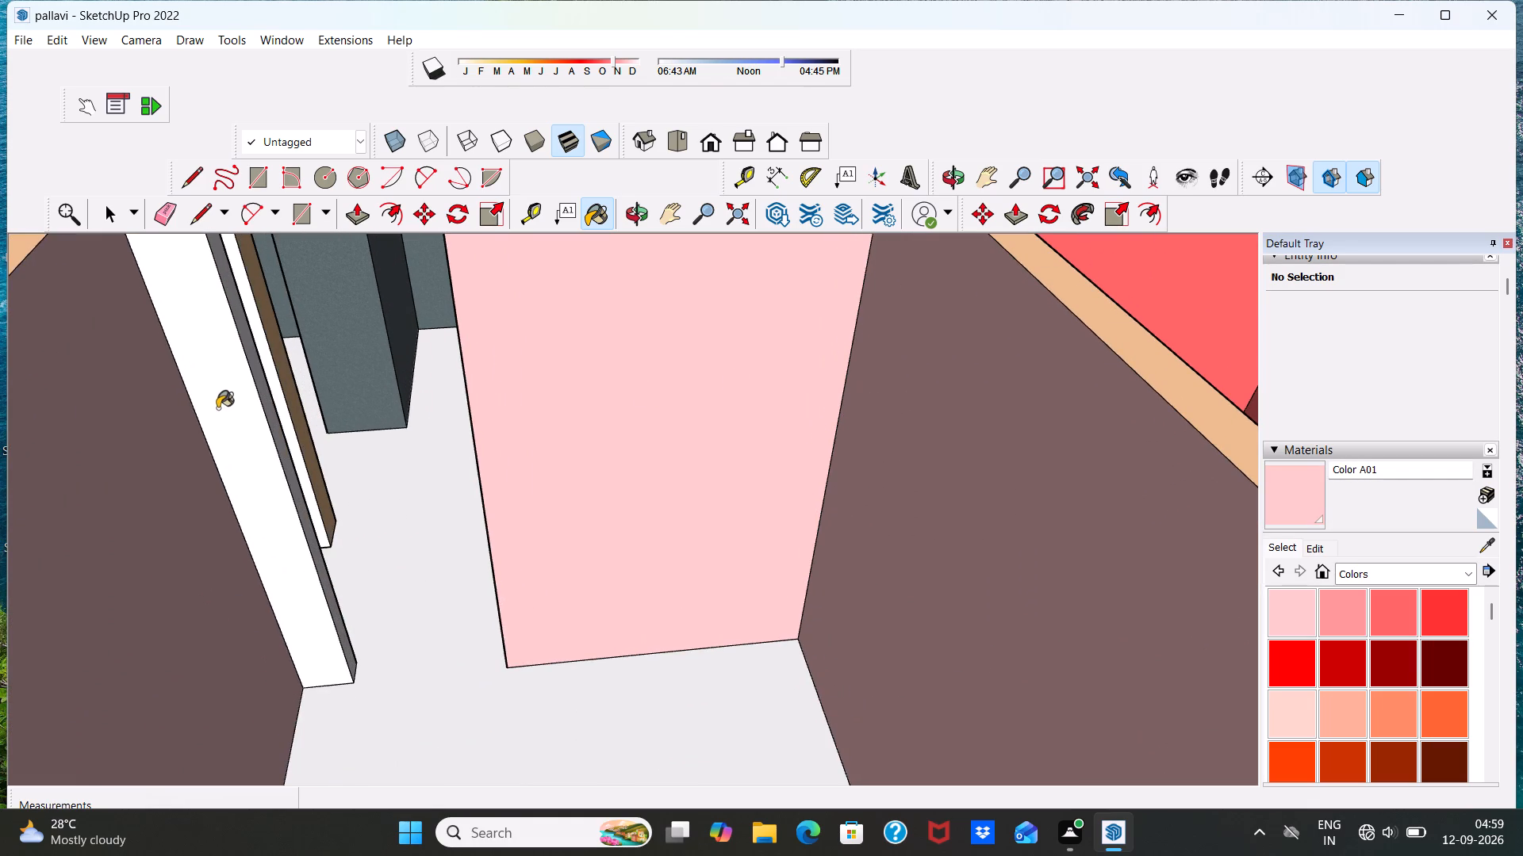
click(213, 415)
Paint the two passage-side stub faces beside the small grey room with Color A01.
scroll(381, 407, down, 10)
middle_drag(514, 403, 251, 428)
scroll(581, 360, down, 5)
scroll(729, 181, up, 1)
scroll(638, 275, up, 6)
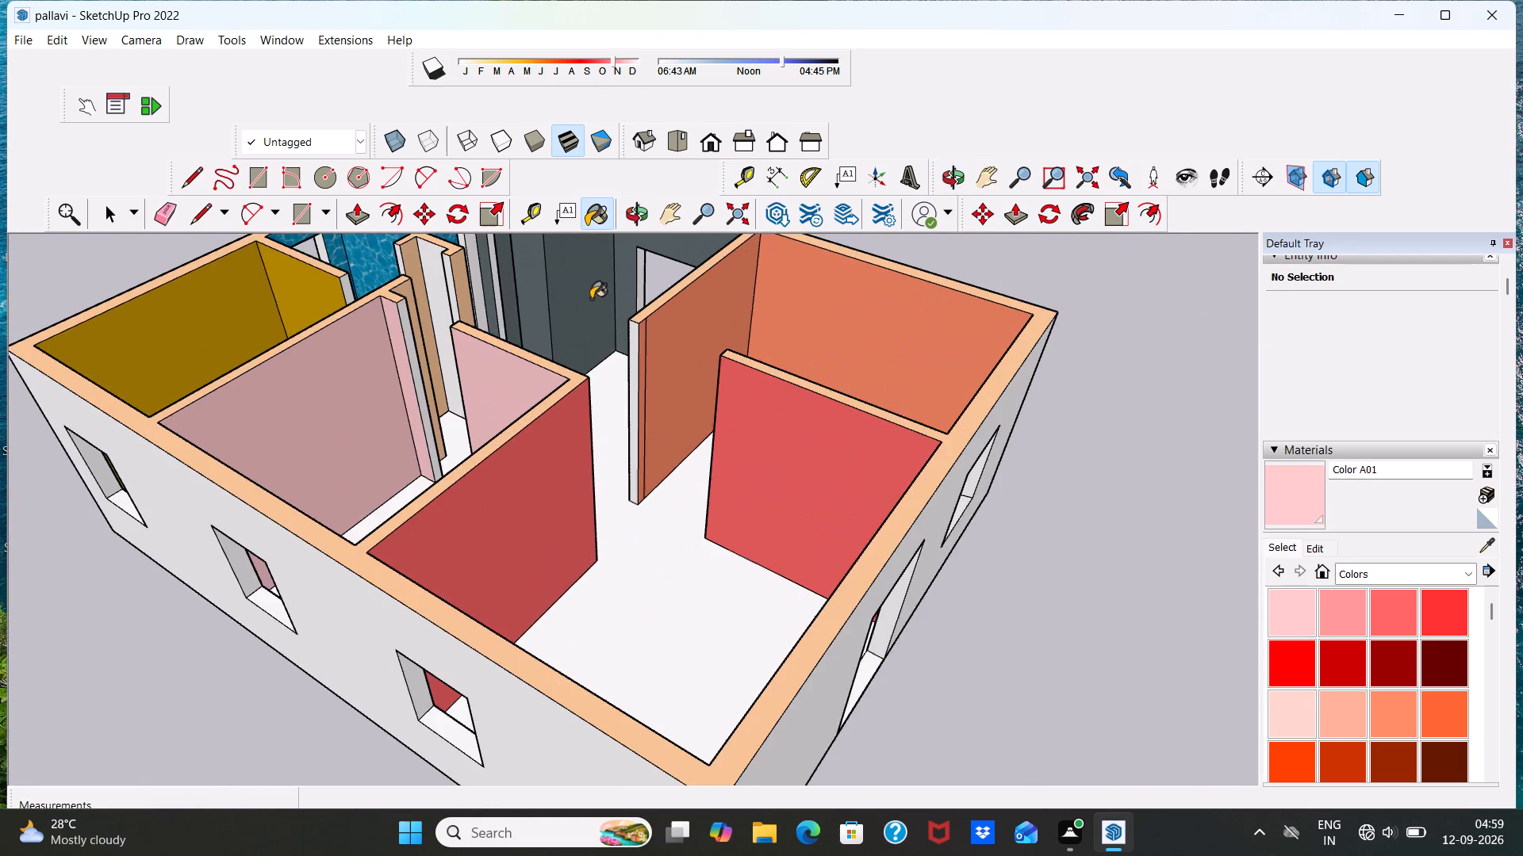
middle_drag(593, 311, 290, 393)
scroll(395, 365, down, 7)
scroll(504, 308, up, 6)
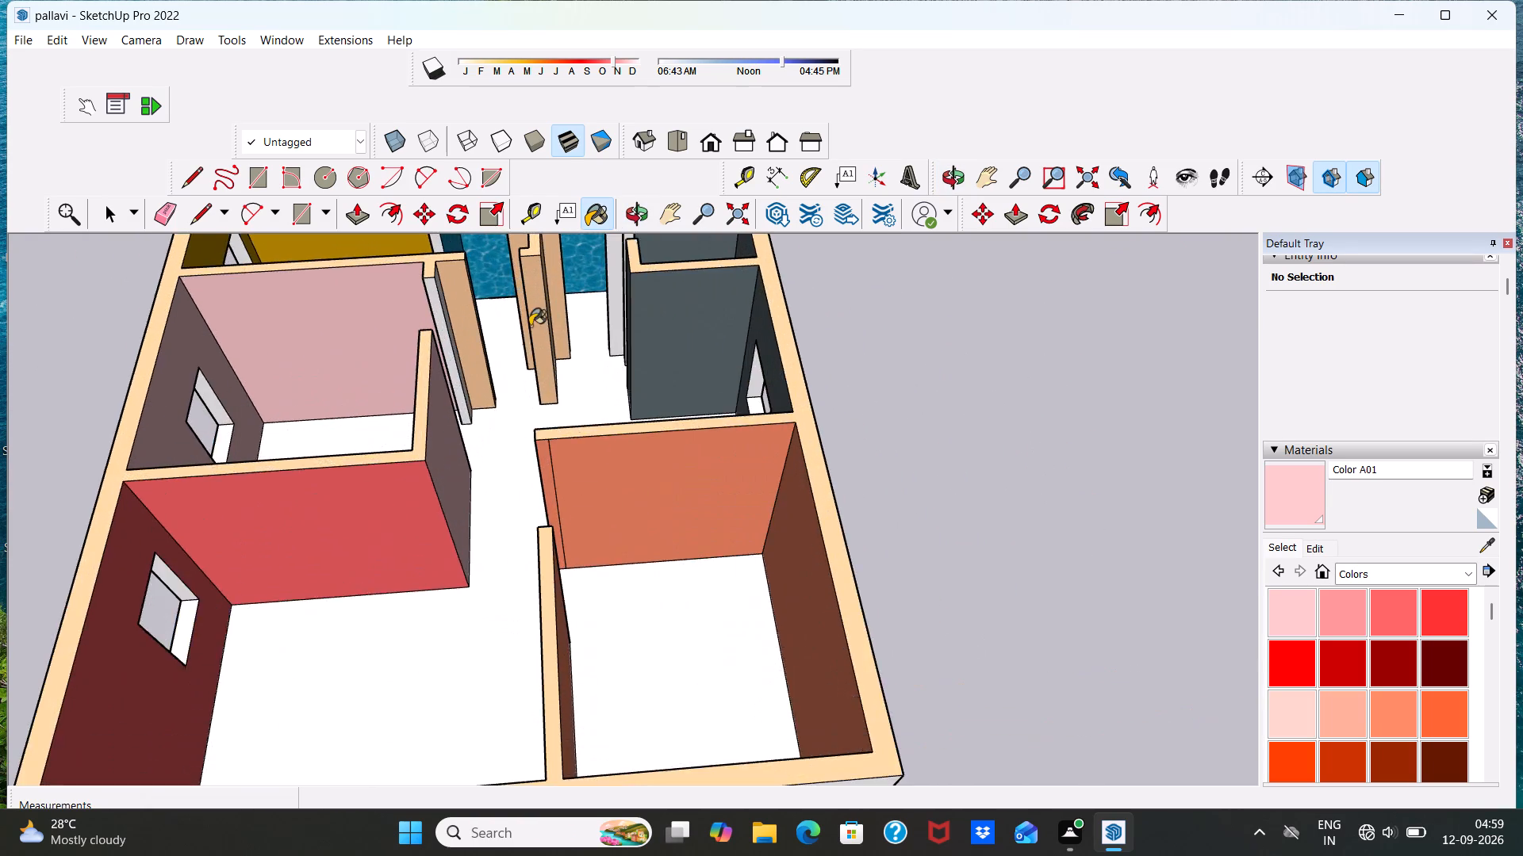
scroll(534, 326, up, 4)
scroll(543, 327, down, 16)
scroll(574, 262, up, 13)
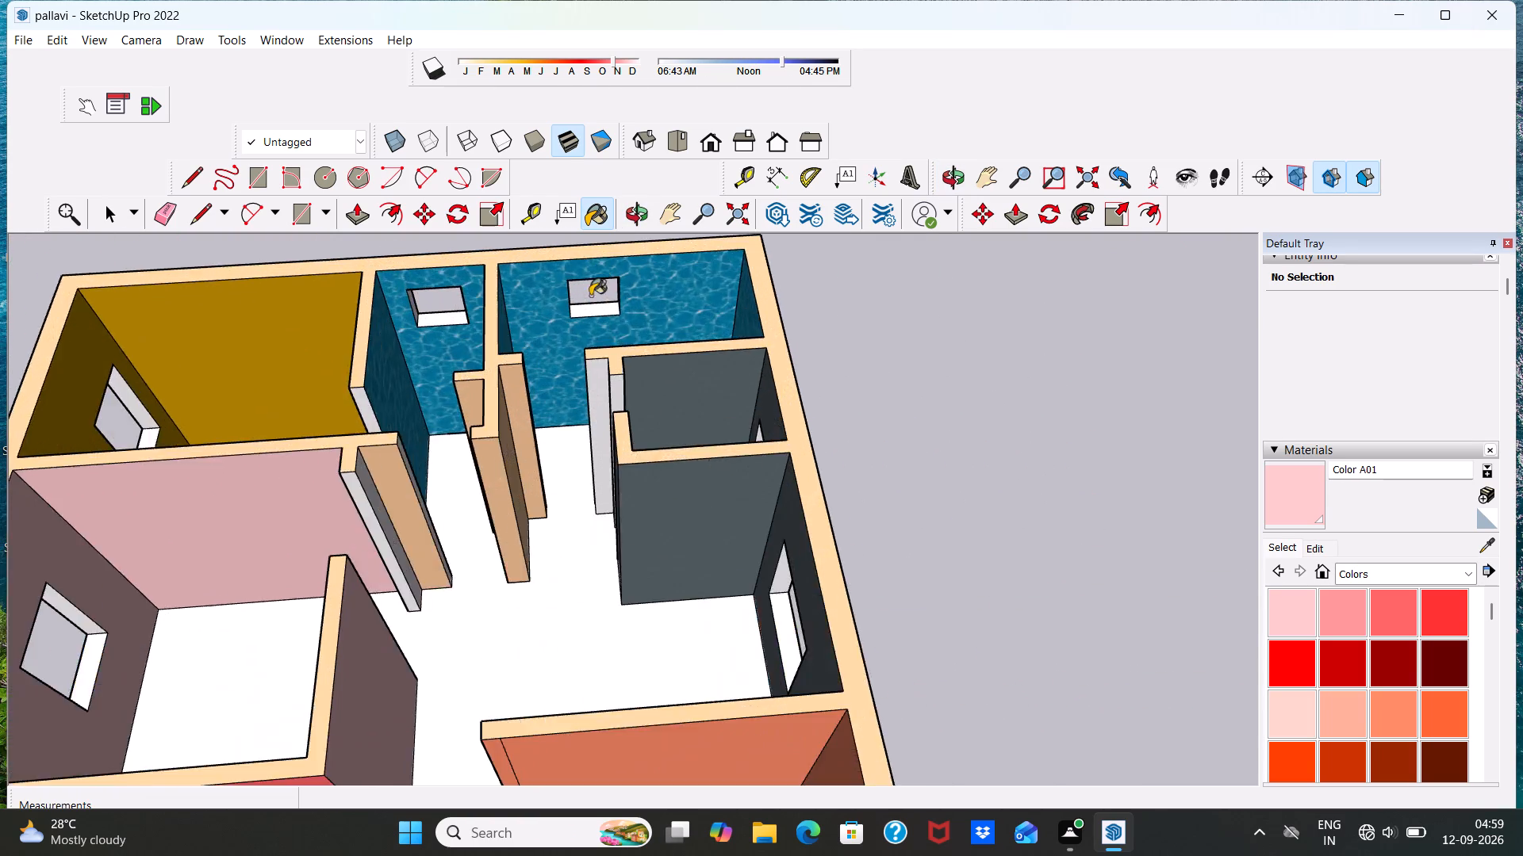
scroll(590, 296, up, 5)
click(616, 409)
click(652, 431)
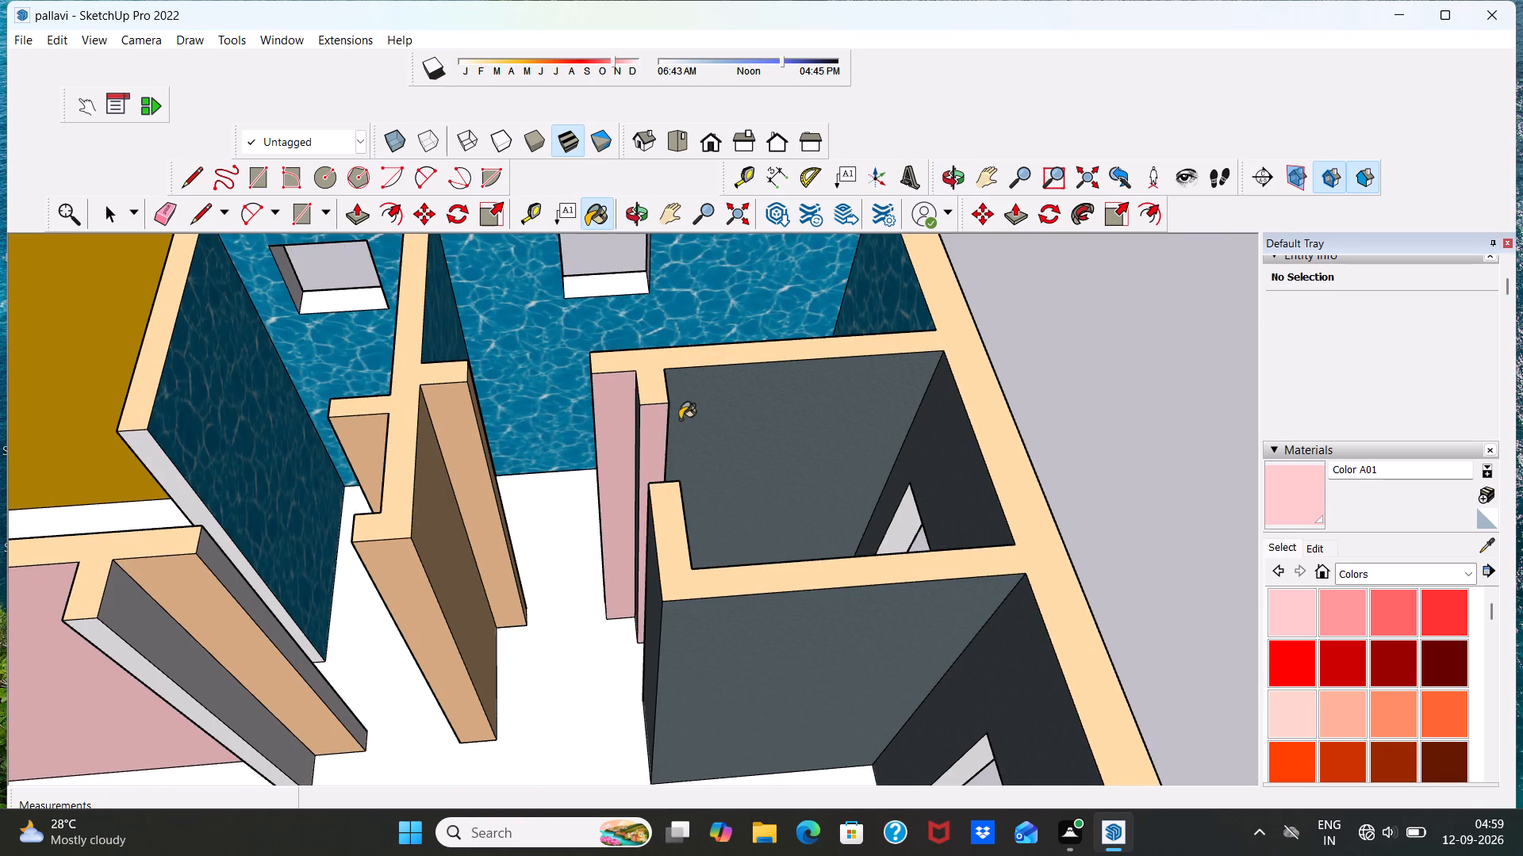
Paint the exterior front wall containing the entrance door with Concrete Block Layers from the Brick, Cladding and Siding collection.
scroll(680, 419, down, 13)
scroll(681, 477, up, 5)
scroll(689, 467, down, 17)
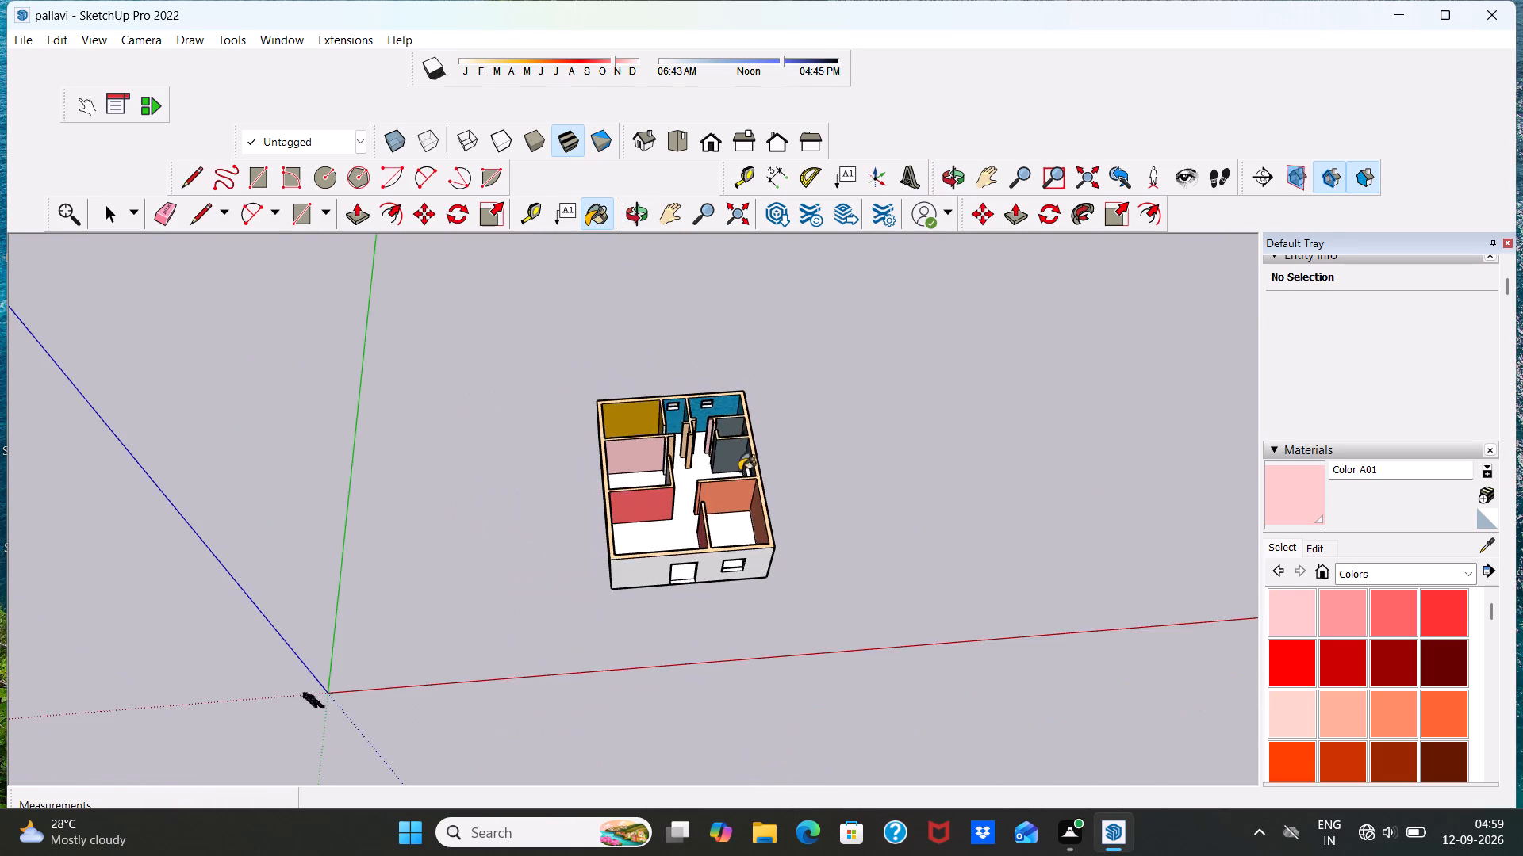
scroll(724, 528, up, 10)
scroll(698, 663, down, 1)
middle_drag(698, 671, 735, 440)
middle_drag(810, 470, 795, 470)
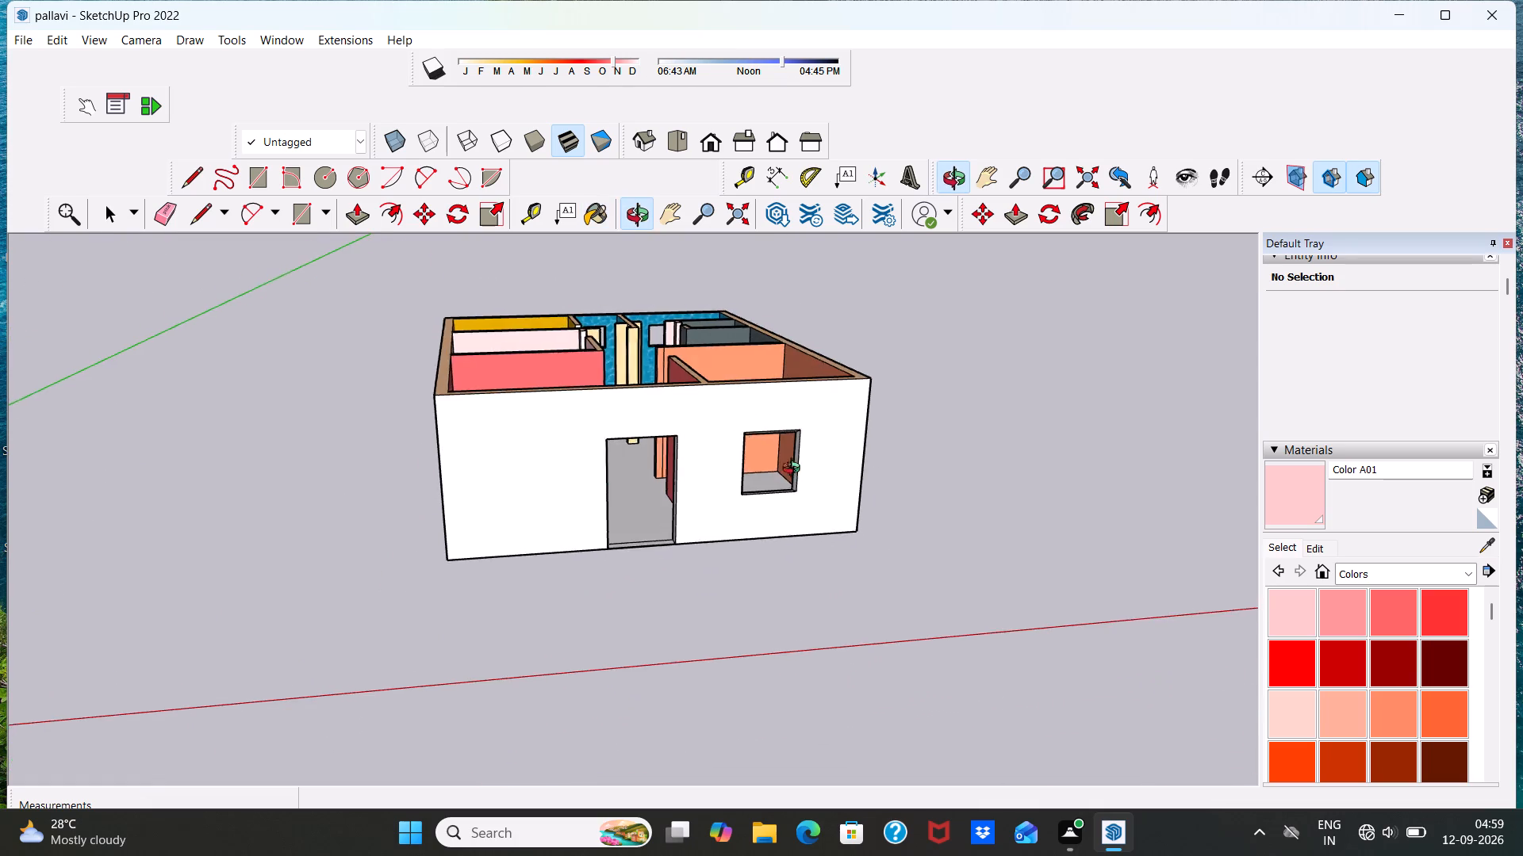
middle_drag(795, 470, 667, 435)
click(1465, 569)
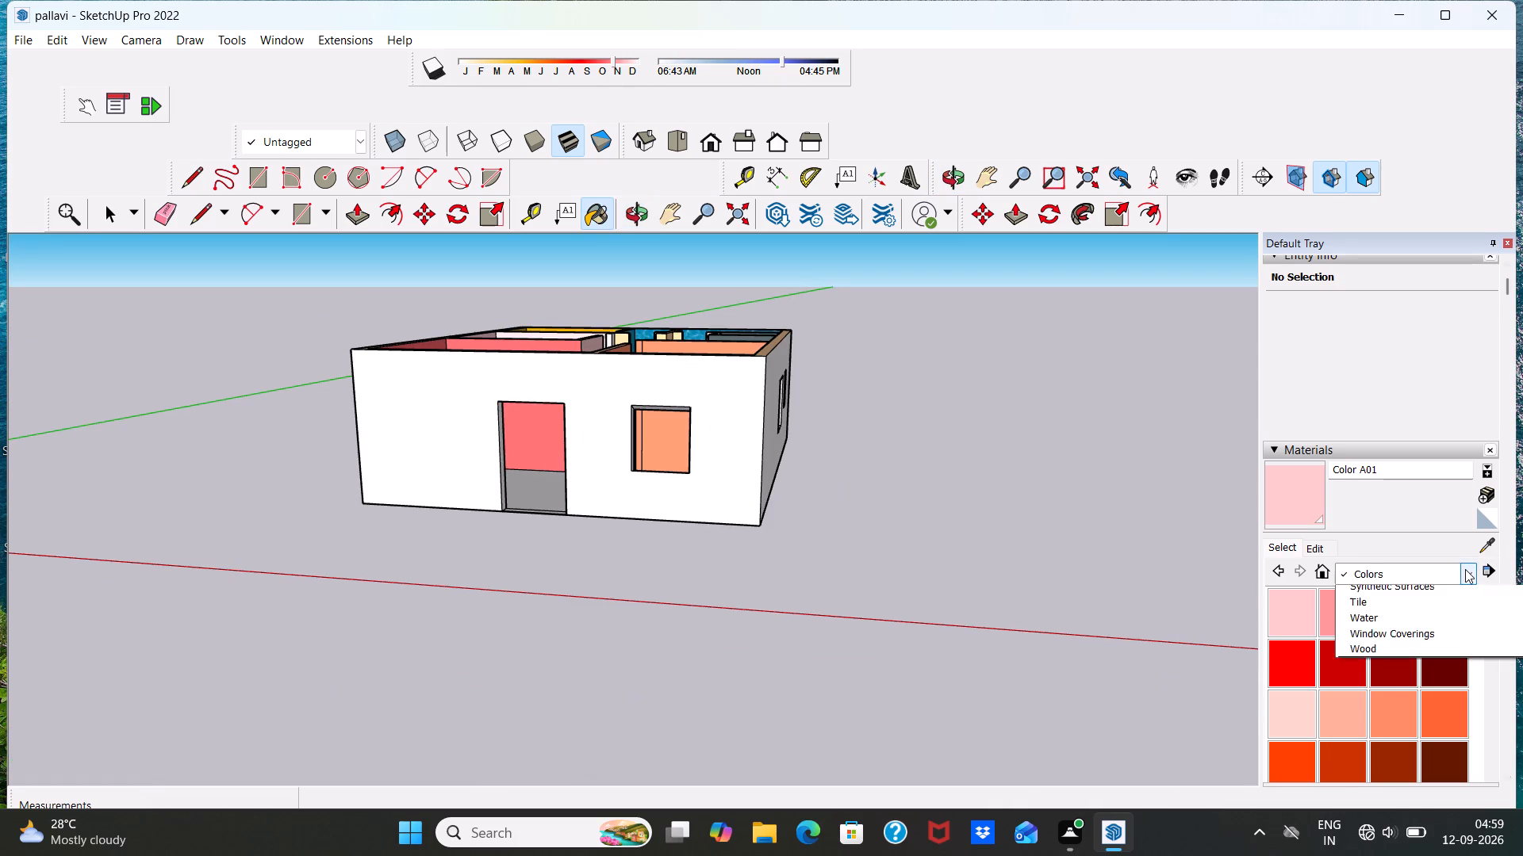
click(1456, 831)
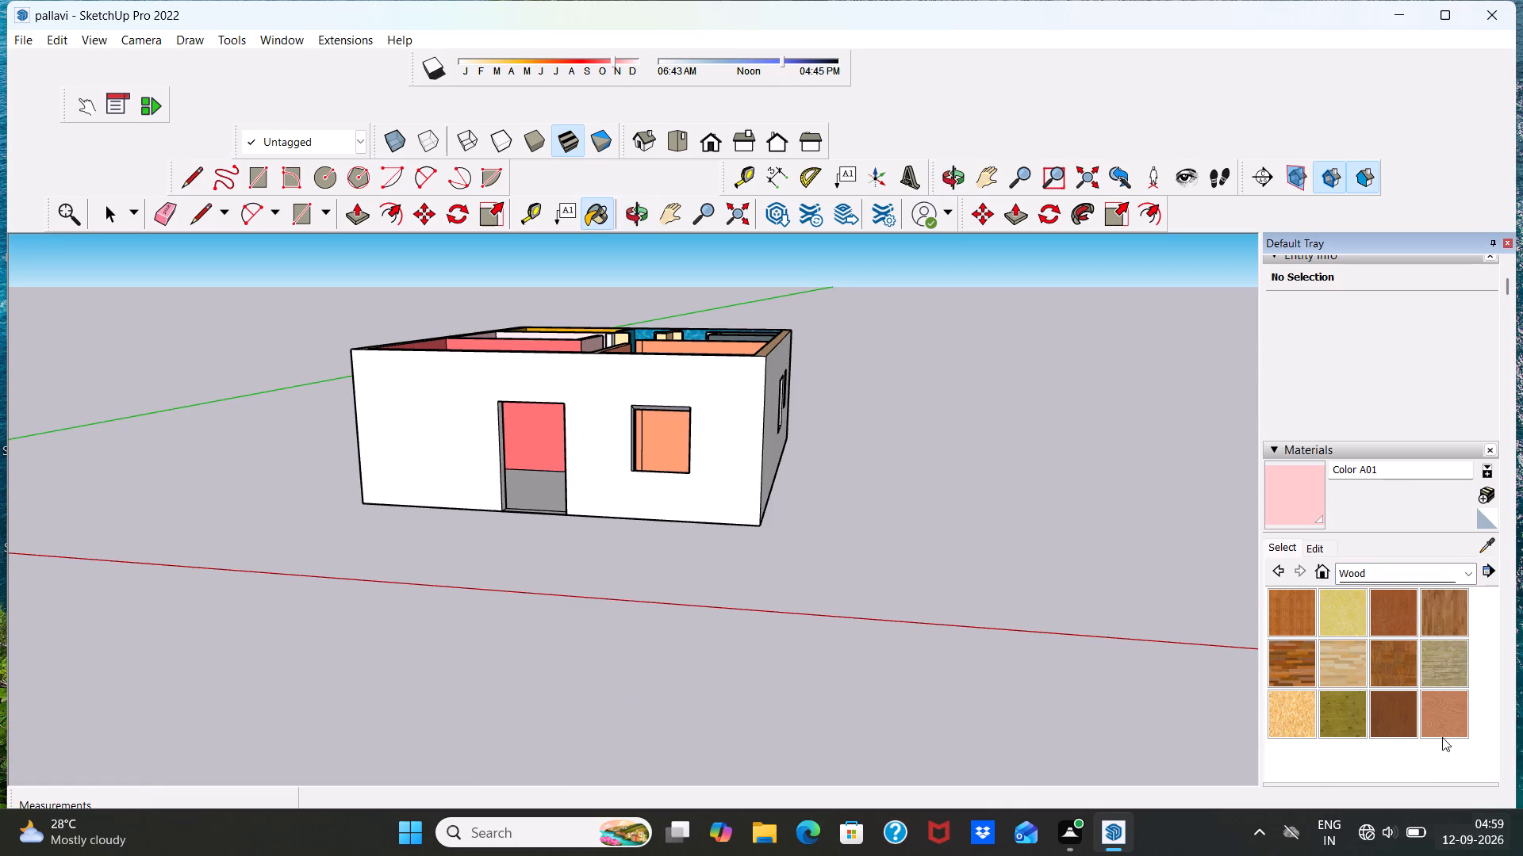
click(1468, 571)
click(1456, 617)
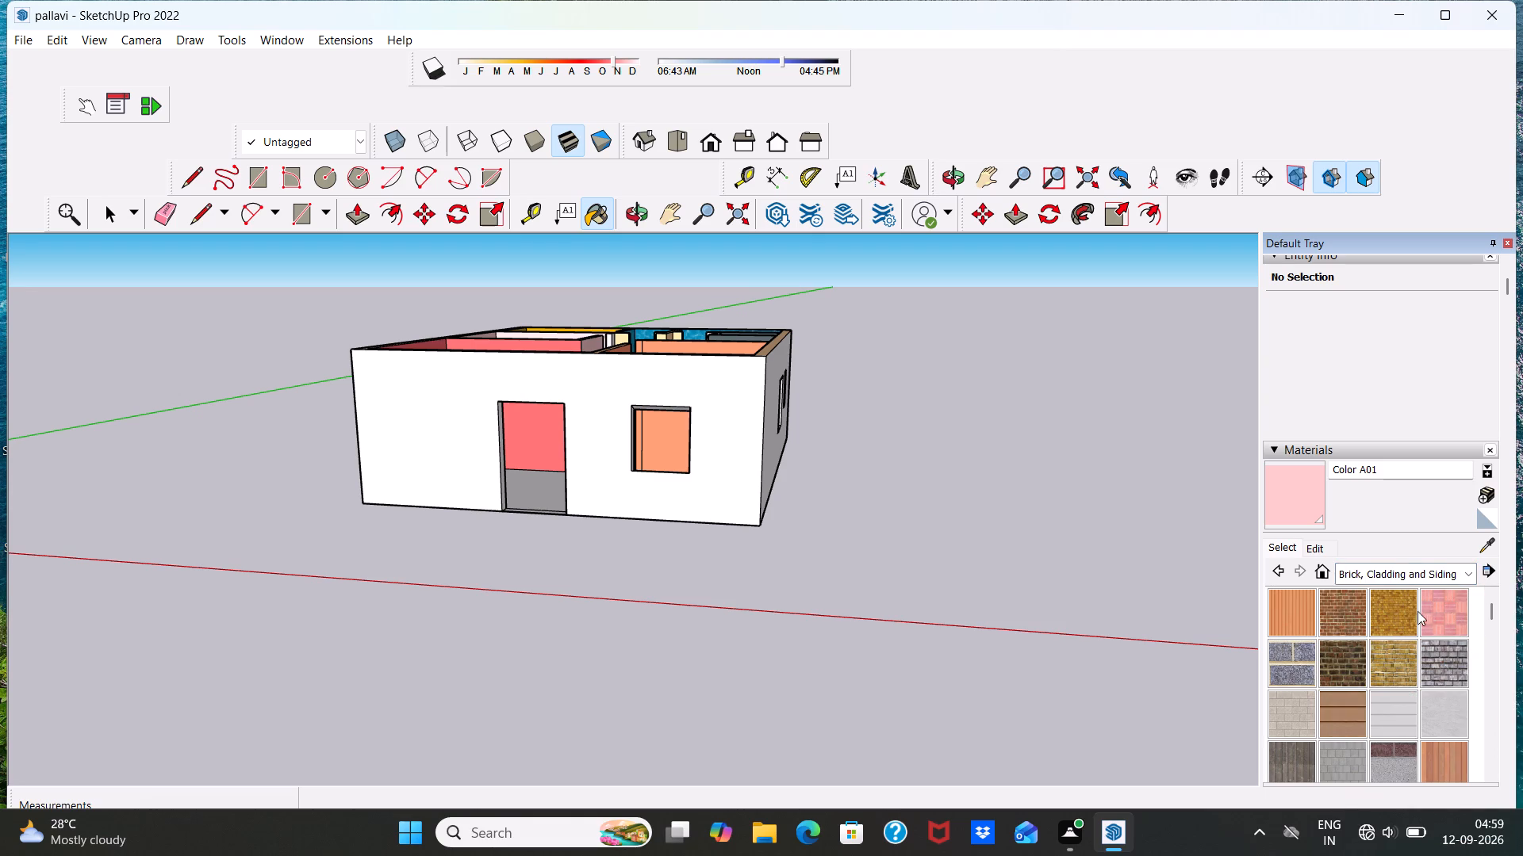
scroll(1368, 627, down, 1)
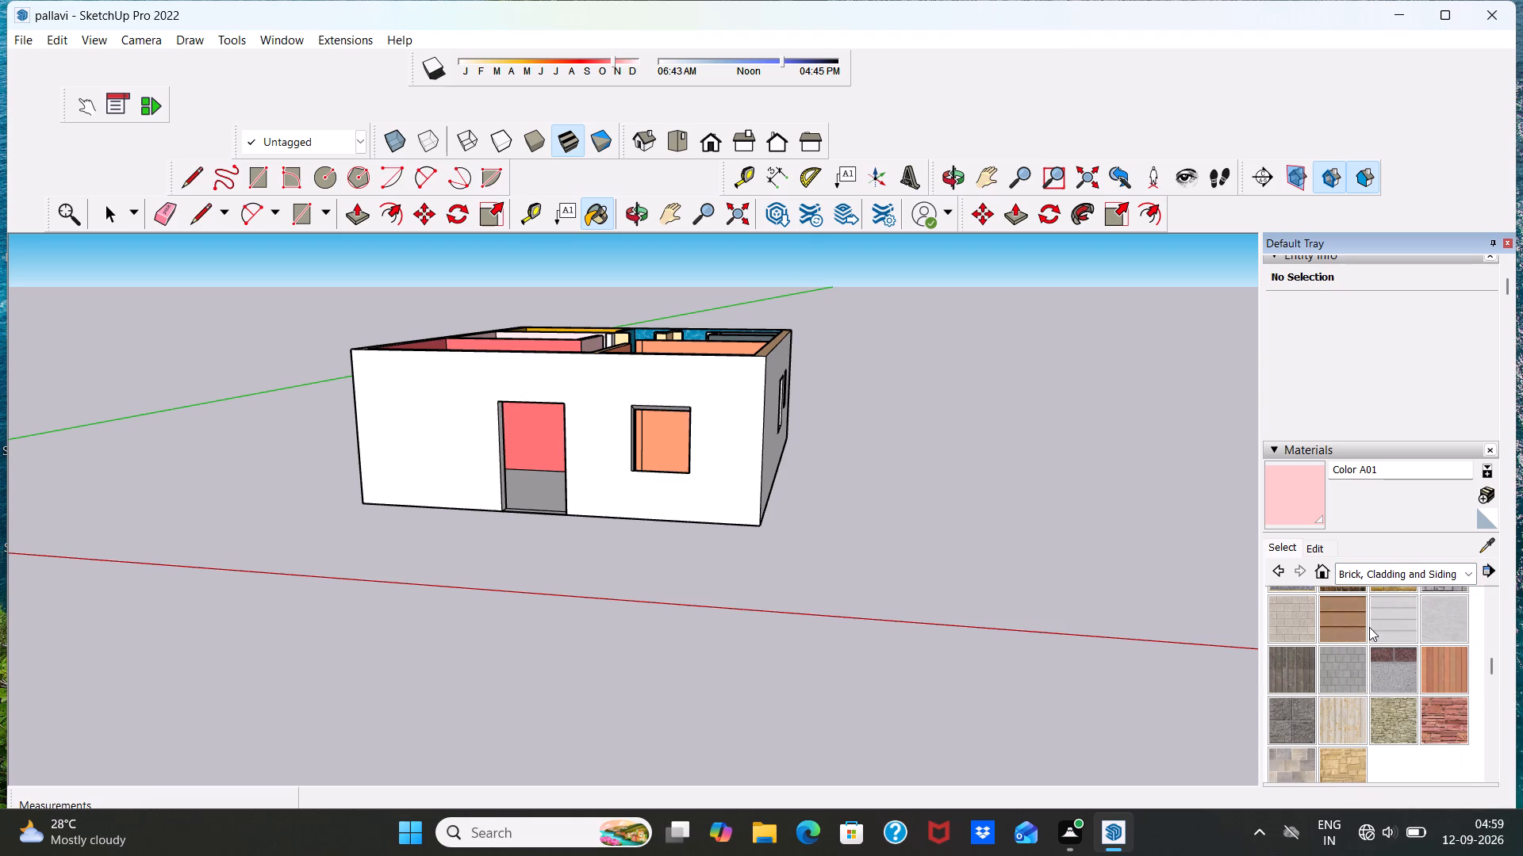
scroll(1406, 650, up, 2)
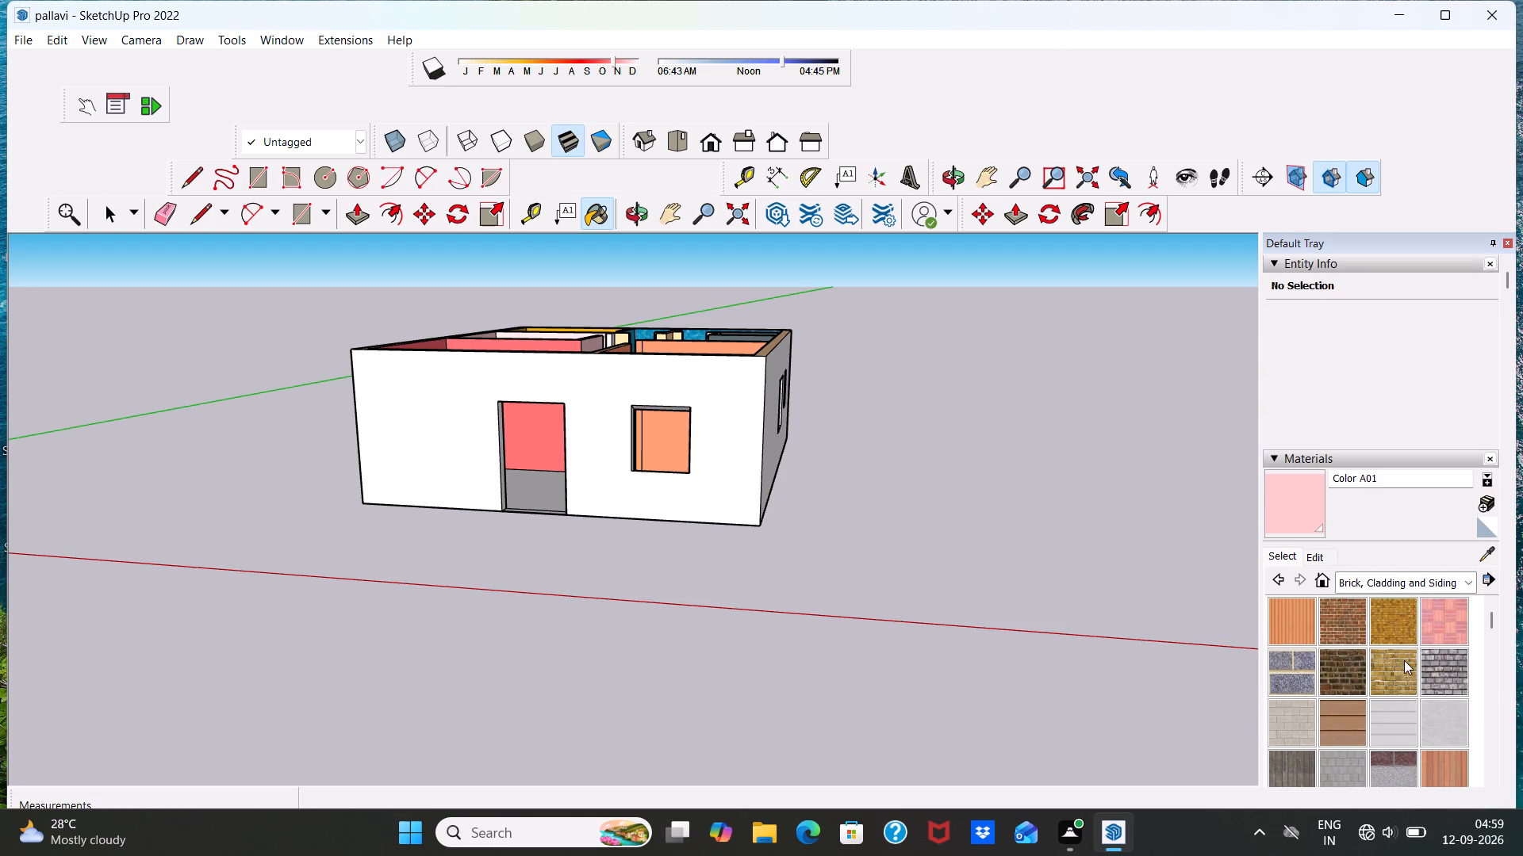
scroll(1418, 714, down, 1)
click(1389, 676)
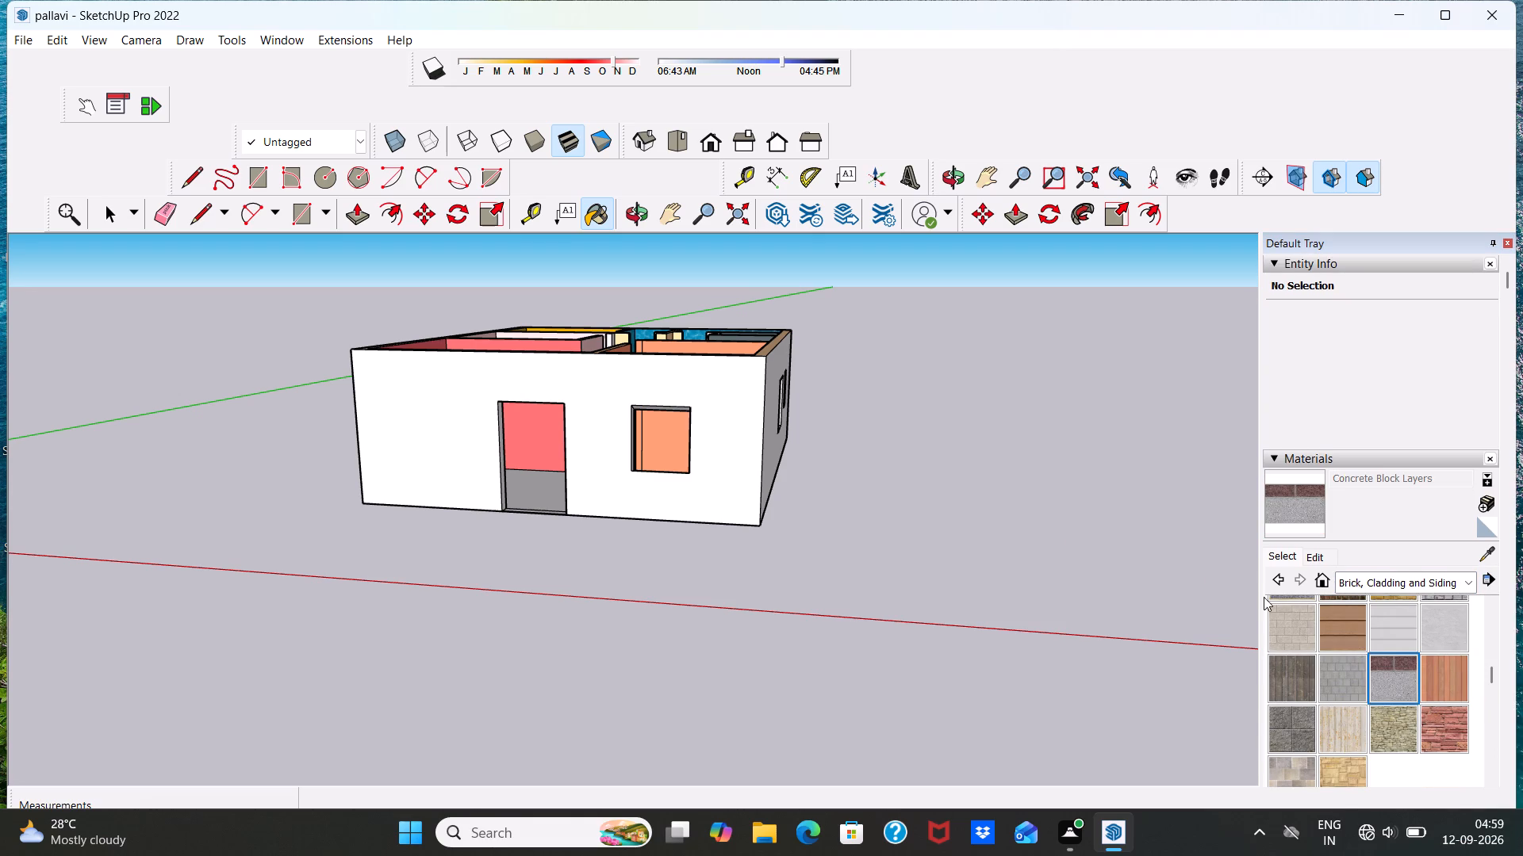
click(739, 491)
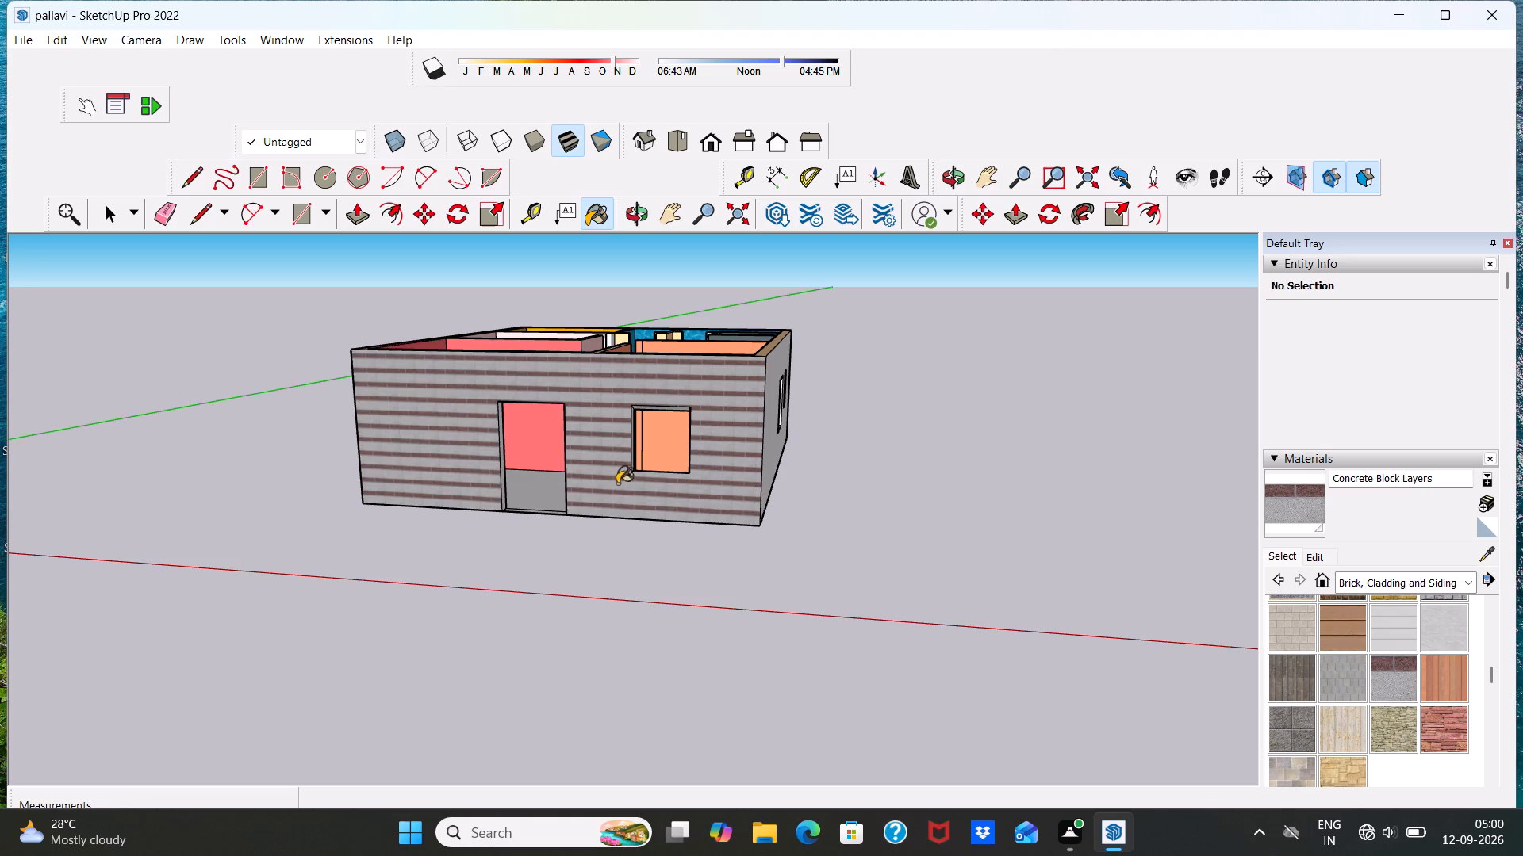
Paint the other three exterior walls of the house with Concrete Block Layers.
scroll(615, 476, up, 15)
scroll(577, 480, down, 16)
scroll(588, 494, up, 1)
scroll(597, 487, down, 7)
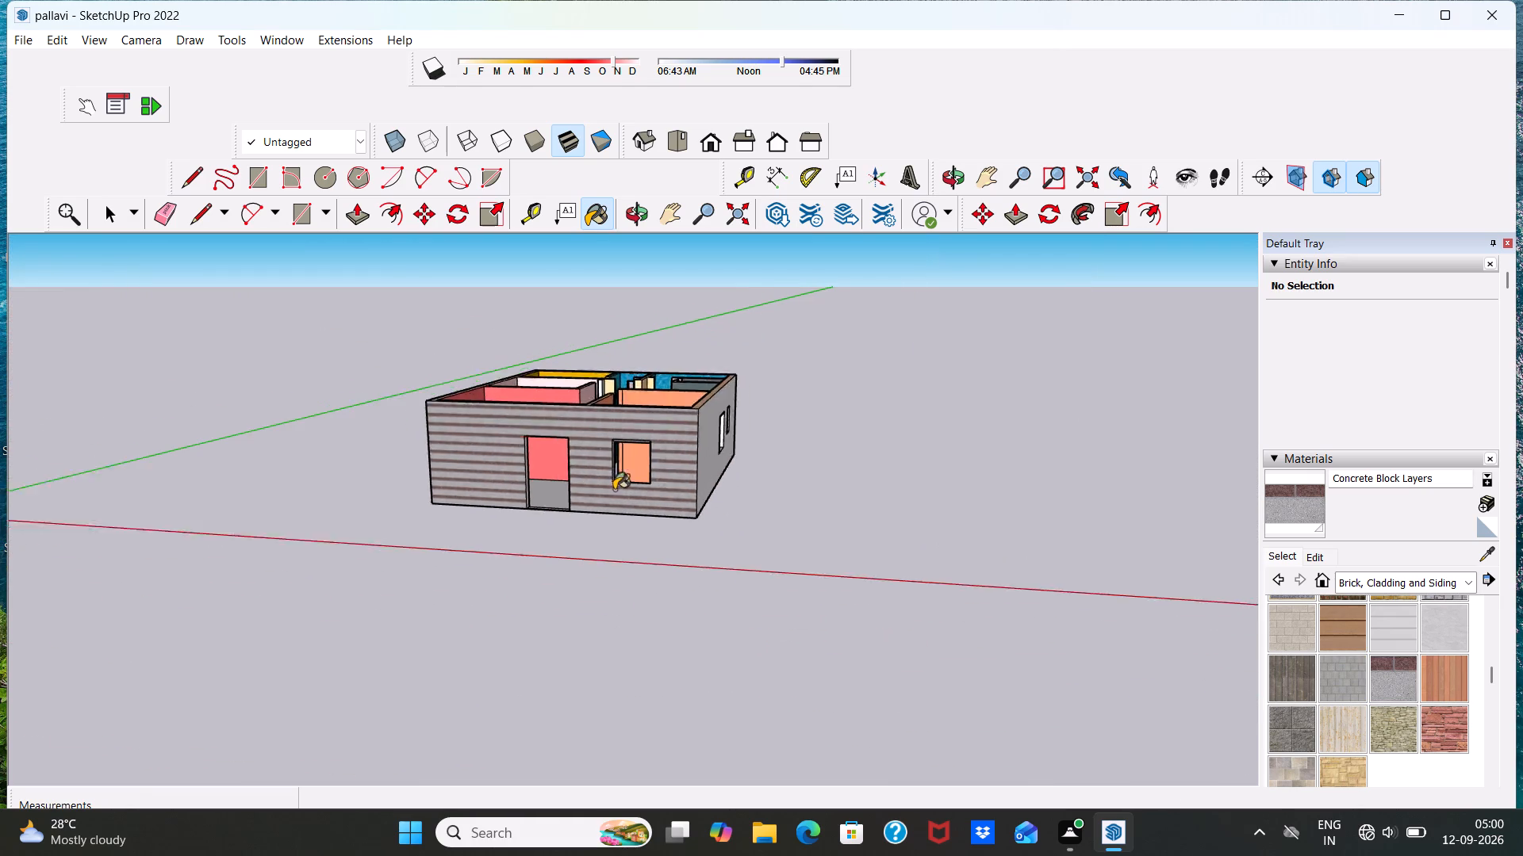
scroll(614, 490, down, 1)
middle_drag(681, 483, 393, 501)
scroll(590, 466, up, 5)
click(608, 464)
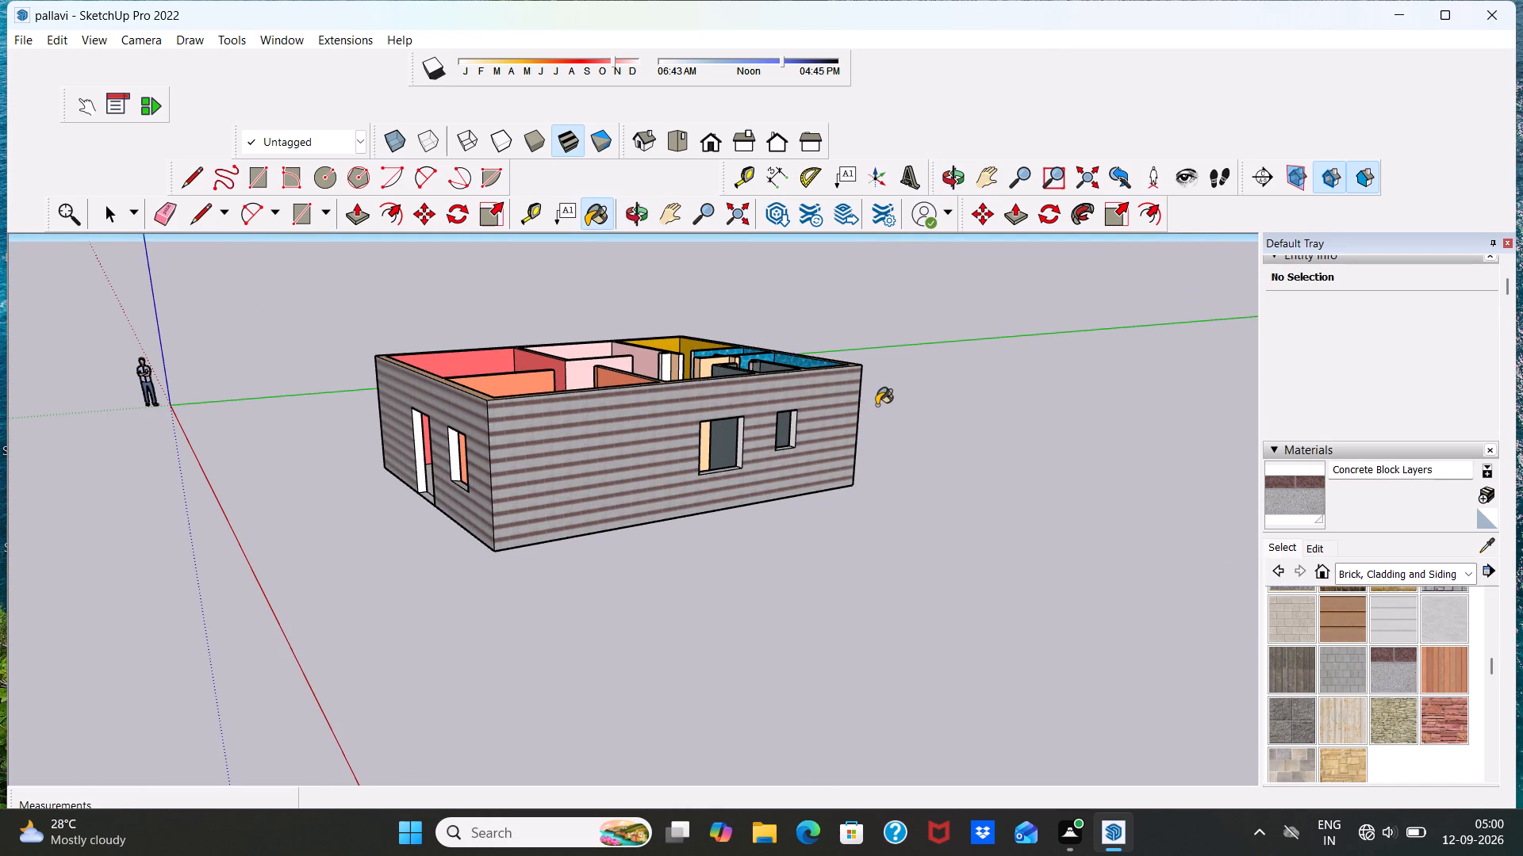
middle_drag(886, 360, 305, 436)
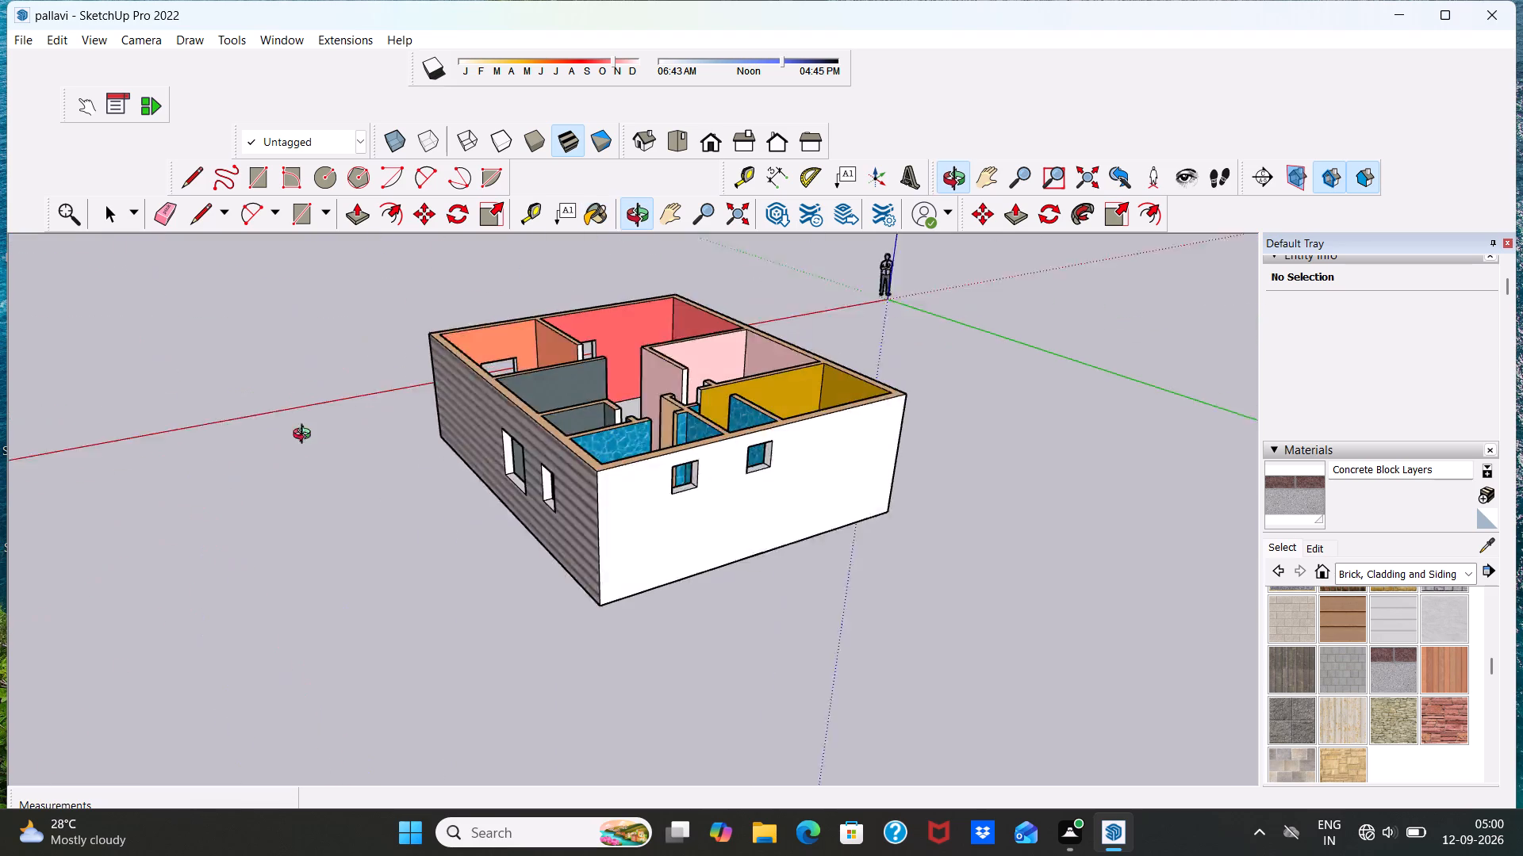
middle_drag(305, 436, 252, 438)
click(697, 531)
middle_drag(916, 461, 217, 422)
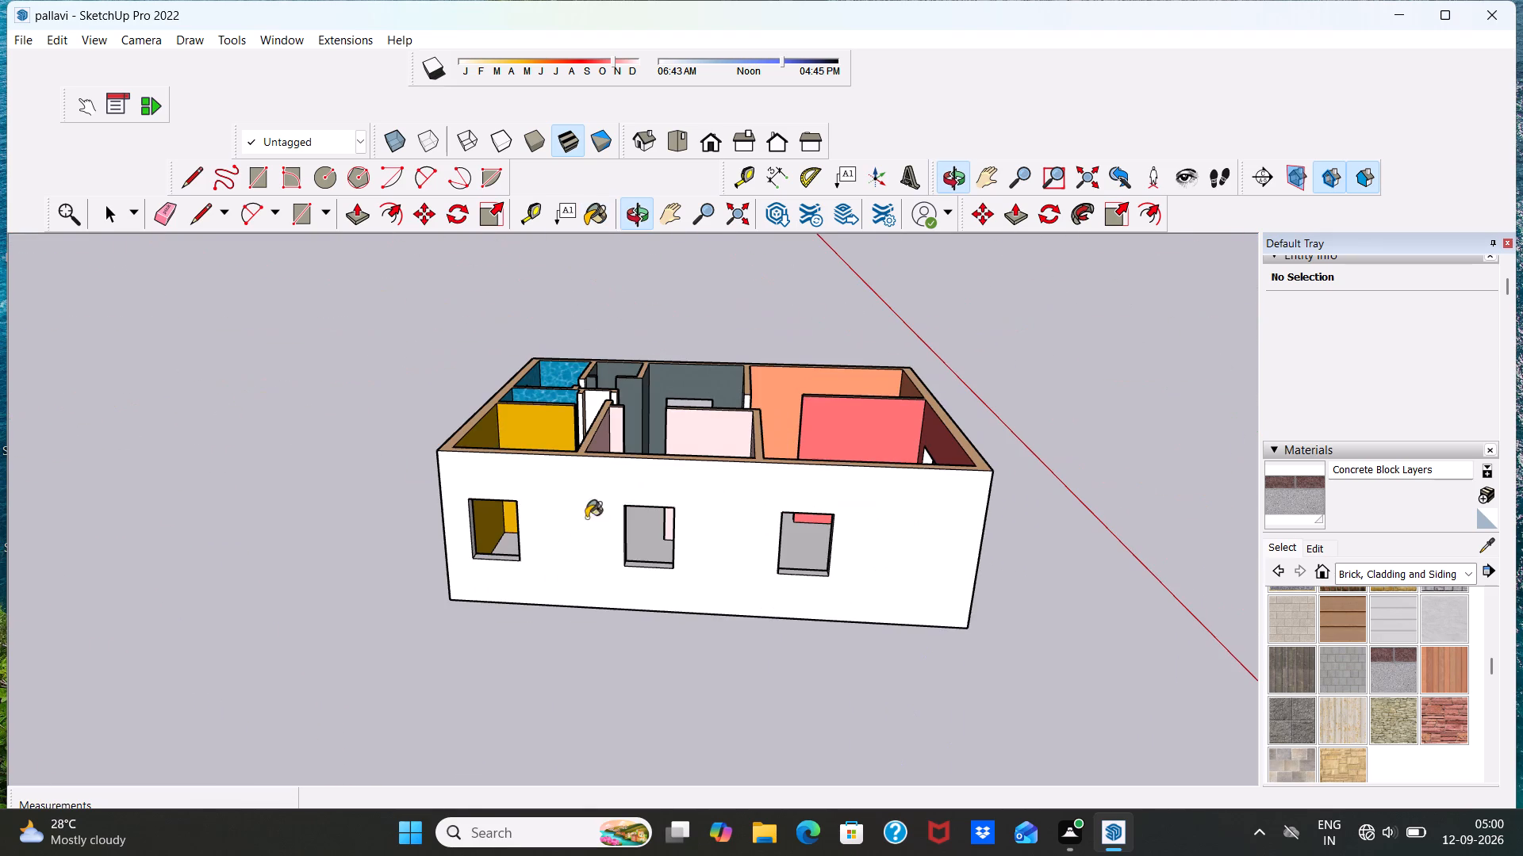
click(709, 496)
scroll(792, 476, down, 6)
scroll(948, 491, up, 6)
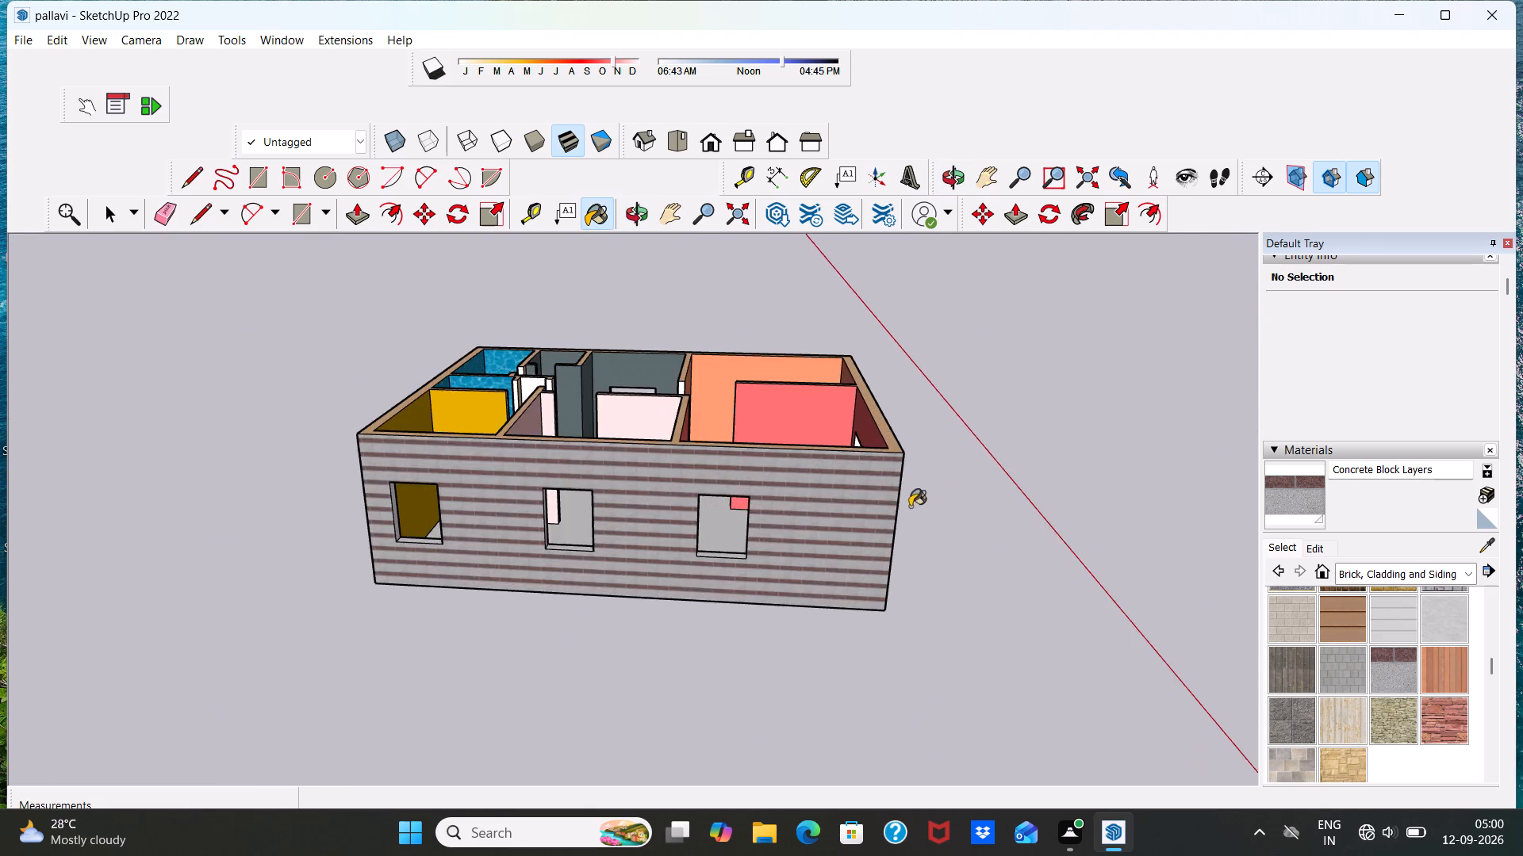
Examine the painted house's front facade and interior rooms from the front and from above.
scroll(910, 506, up, 6)
middle_drag(961, 485, 421, 388)
scroll(640, 388, down, 8)
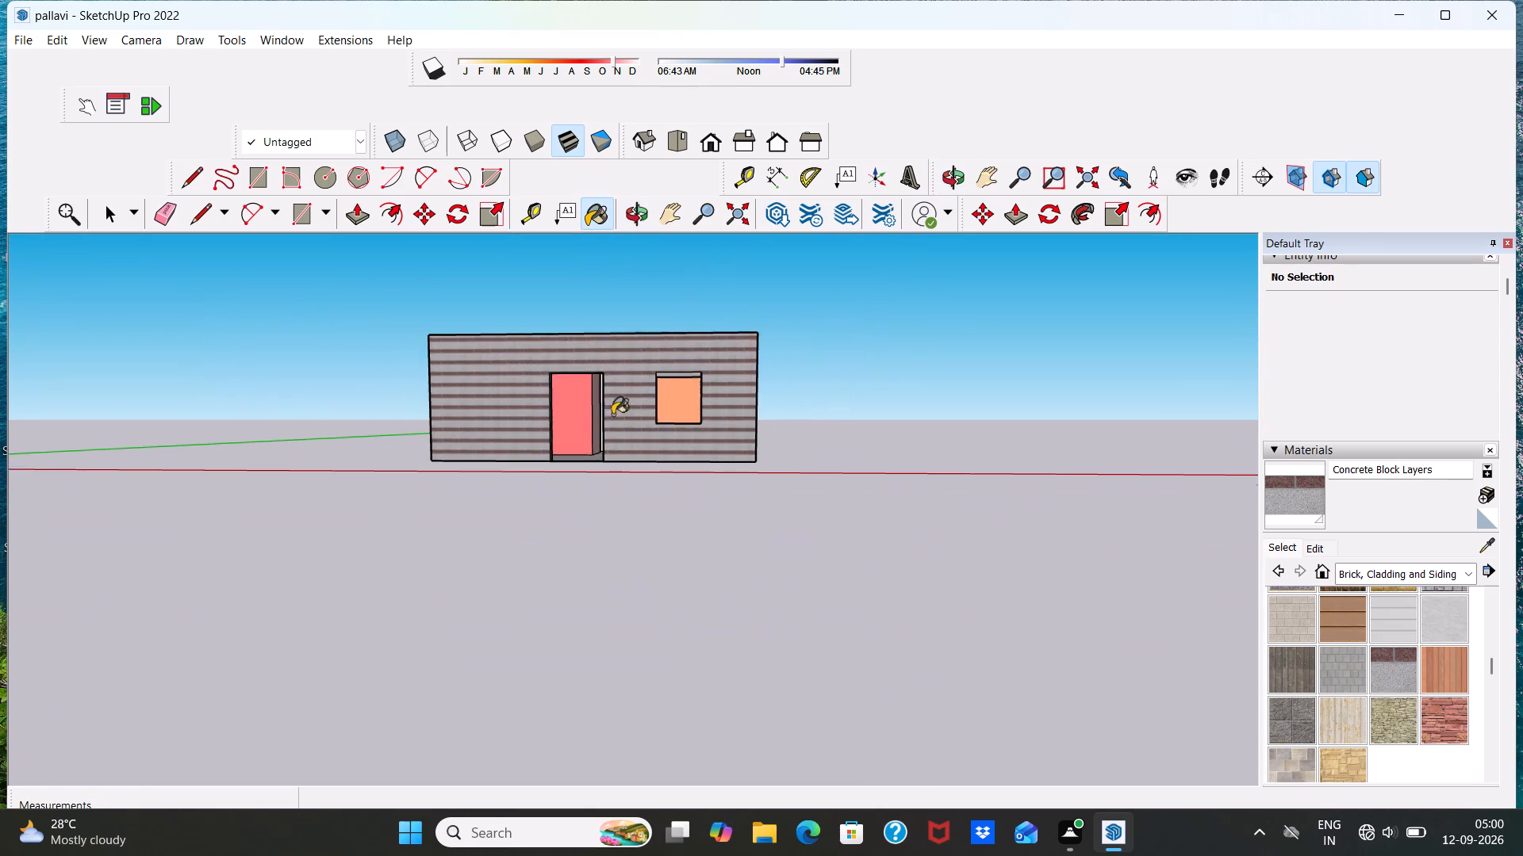
middle_drag(615, 410, 662, 569)
scroll(686, 529, up, 9)
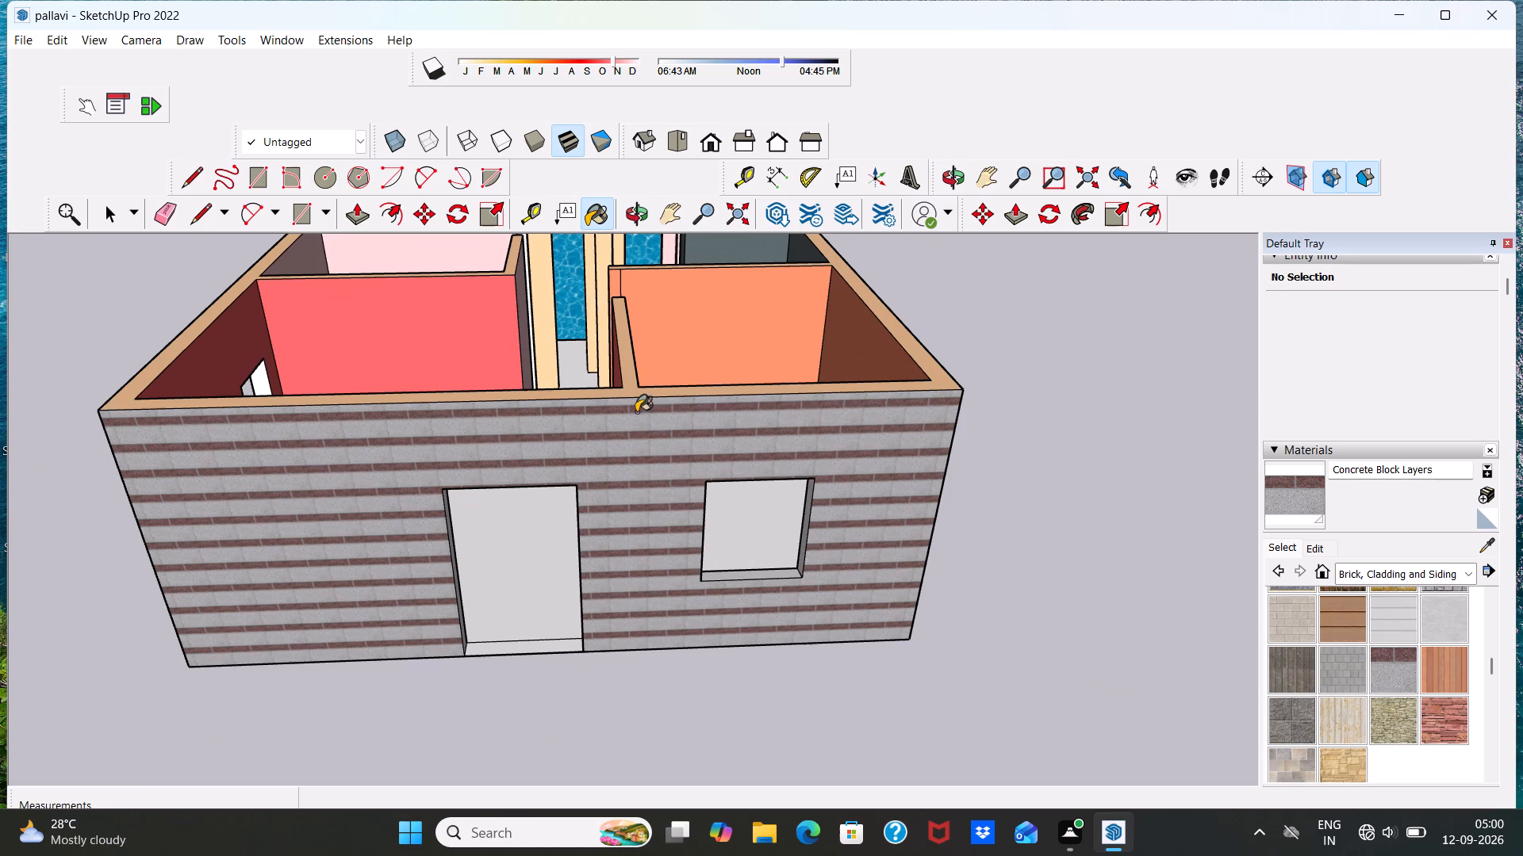
scroll(632, 396, up, 3)
scroll(638, 404, down, 8)
key(space)
scroll(643, 403, down, 6)
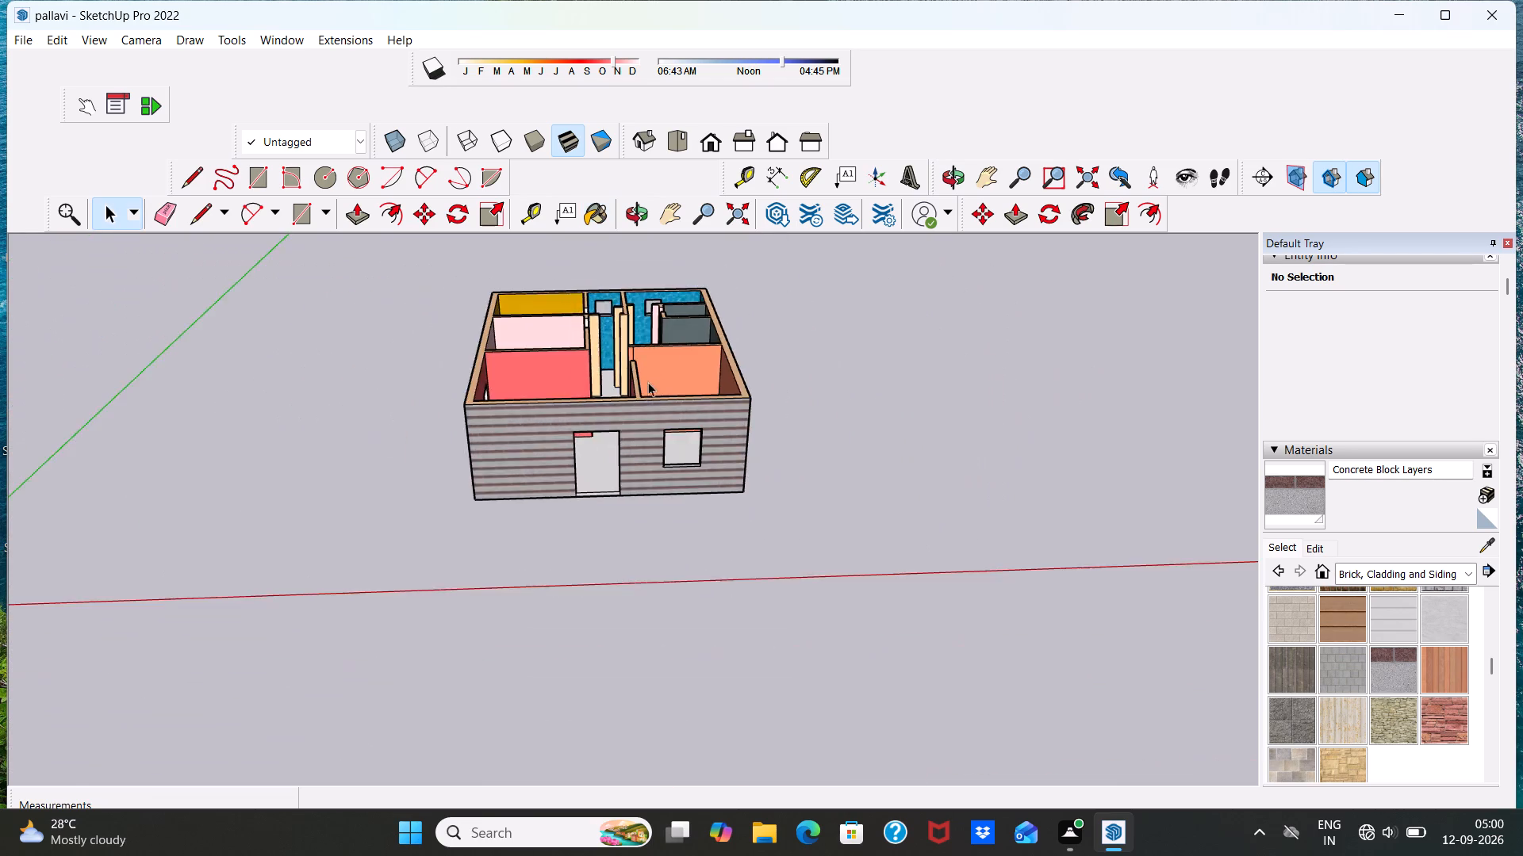
scroll(648, 382, down, 6)
scroll(638, 377, up, 7)
middle_drag(850, 437, 857, 342)
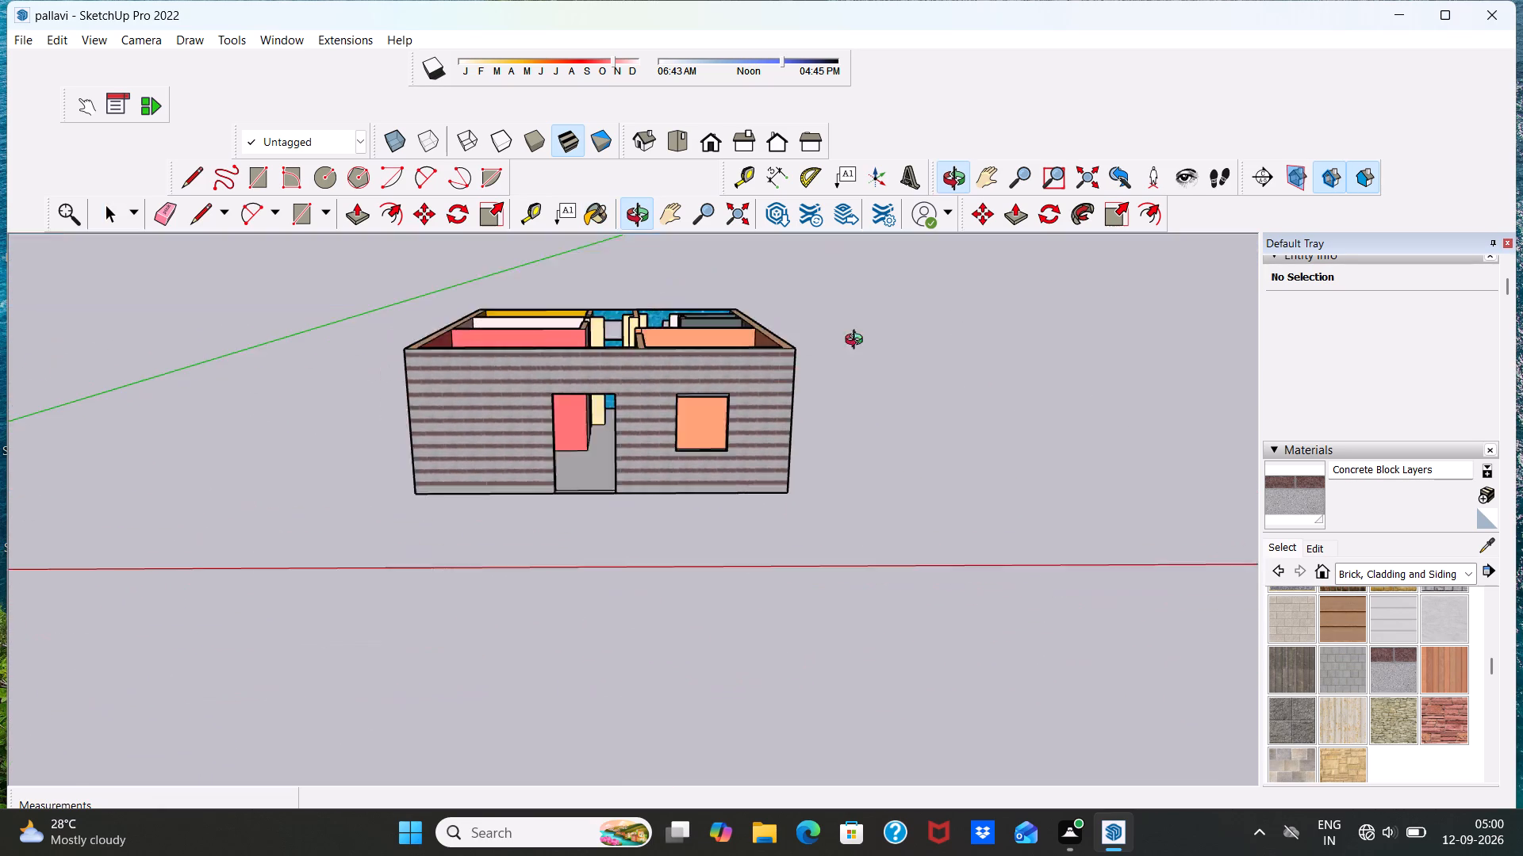
middle_drag(857, 342, 831, 437)
scroll(830, 429, down, 3)
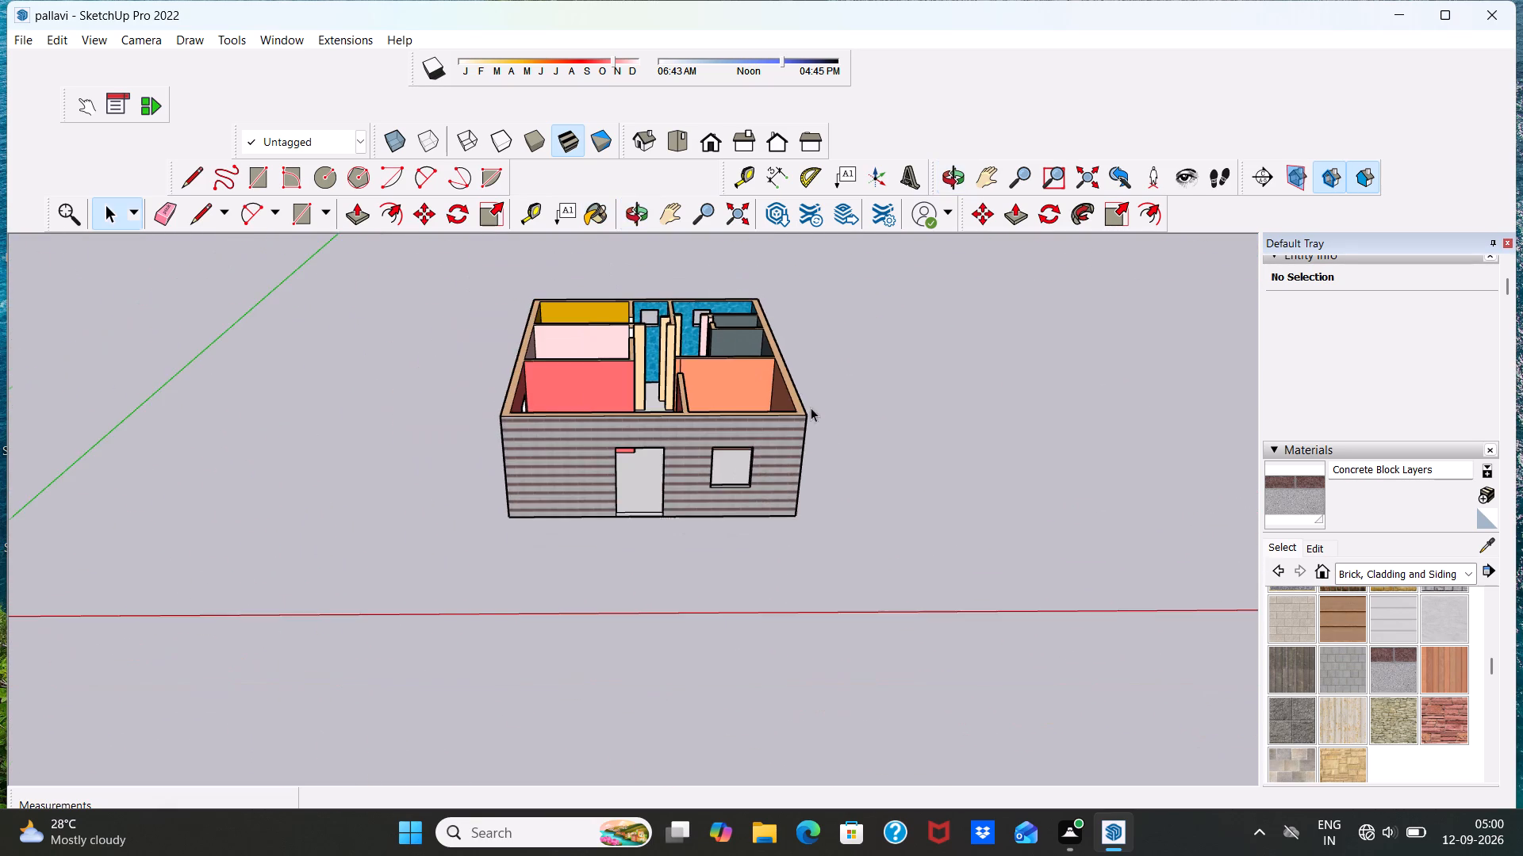
scroll(856, 460, up, 5)
scroll(858, 441, down, 11)
scroll(801, 369, up, 13)
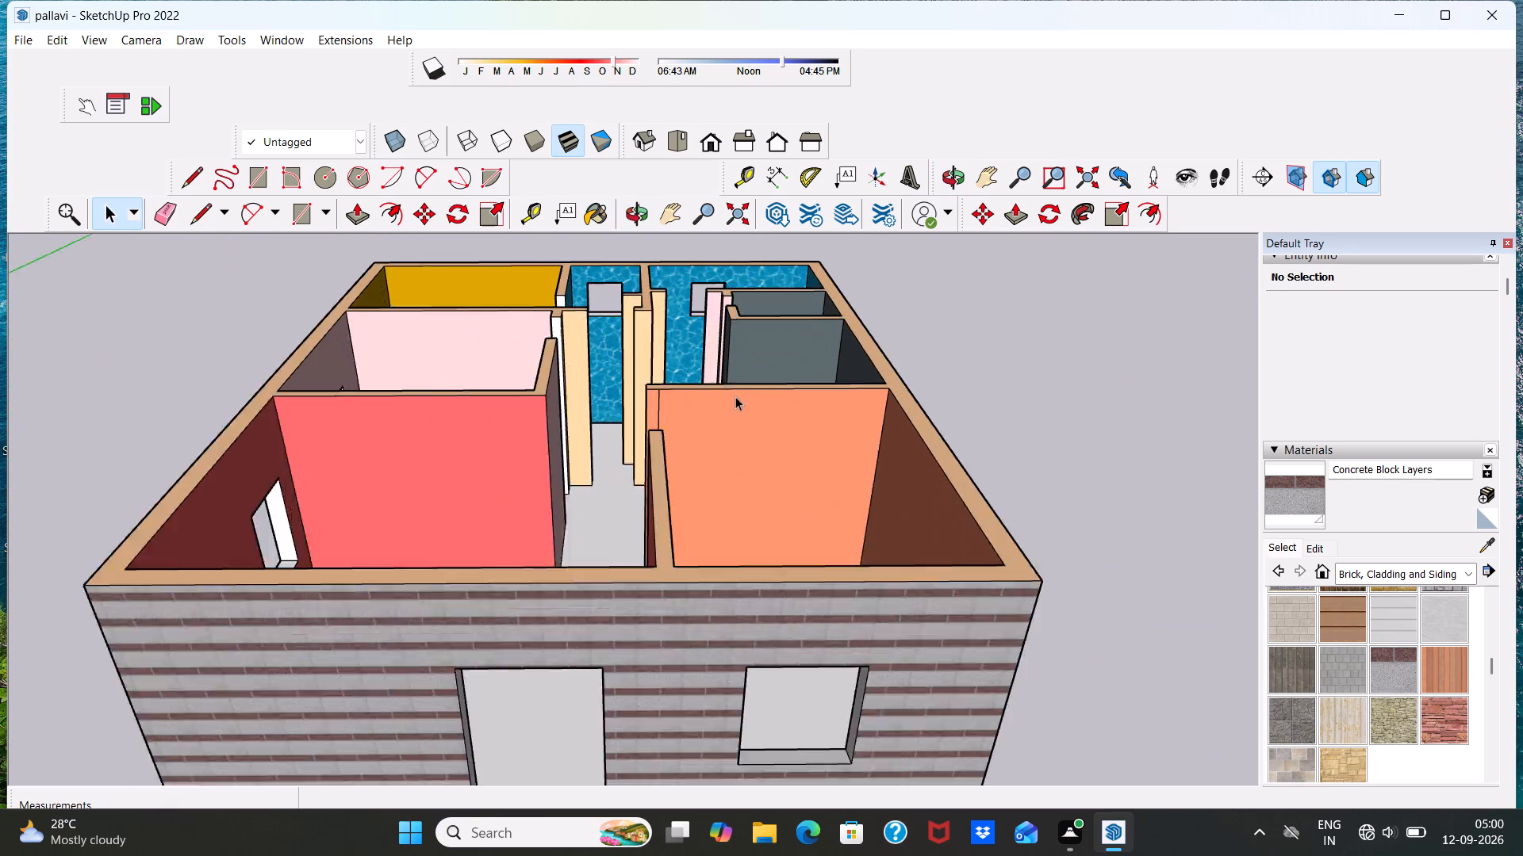
scroll(735, 396, up, 1)
scroll(735, 396, down, 10)
middle_drag(778, 479, 750, 363)
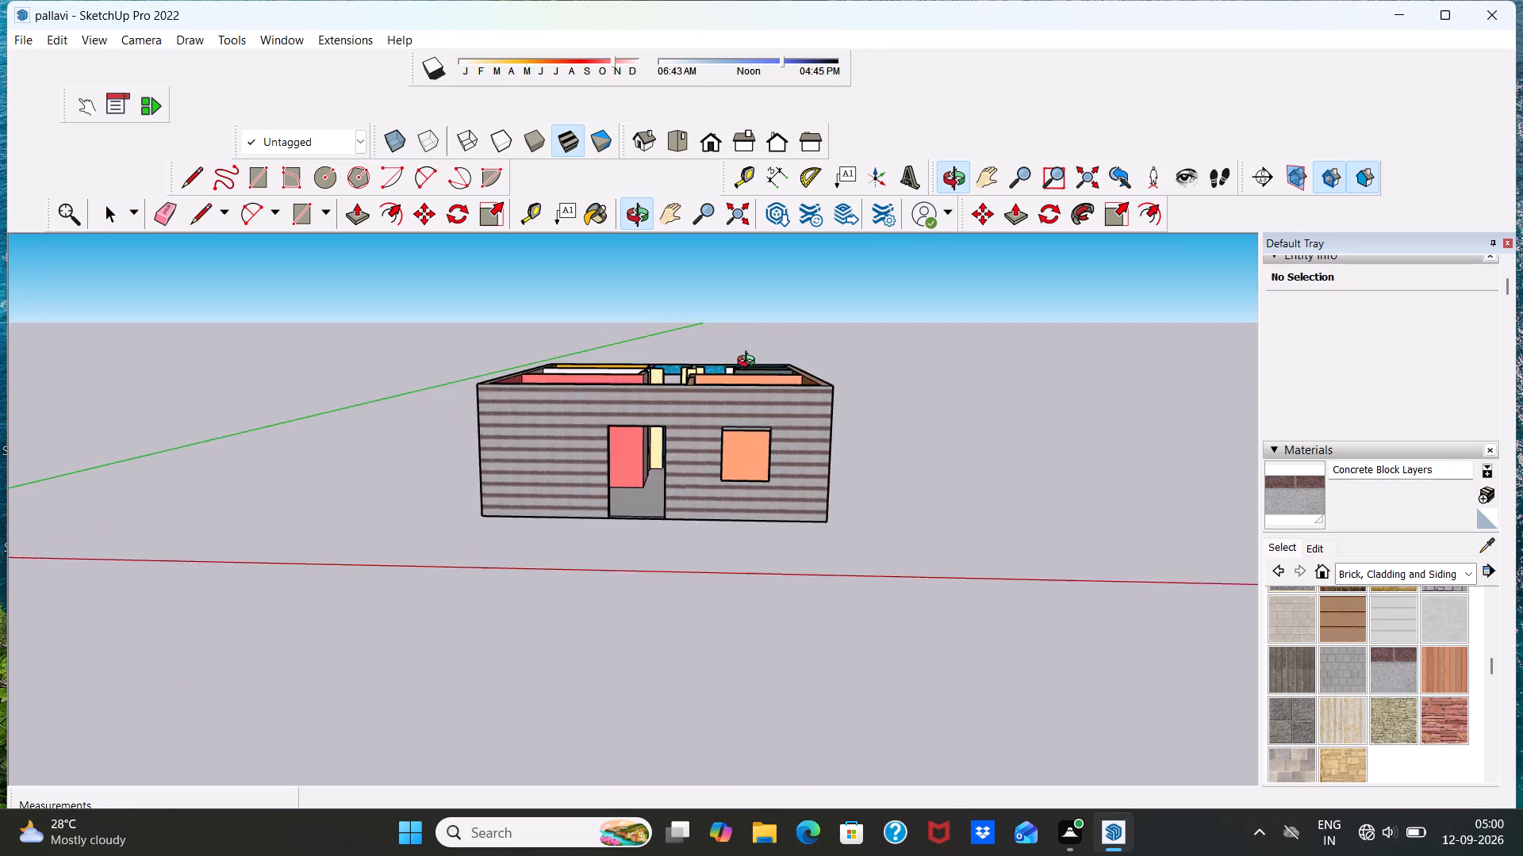
middle_drag(750, 363, 777, 457)
scroll(773, 470, down, 1)
scroll(693, 536, up, 6)
scroll(688, 491, down, 5)
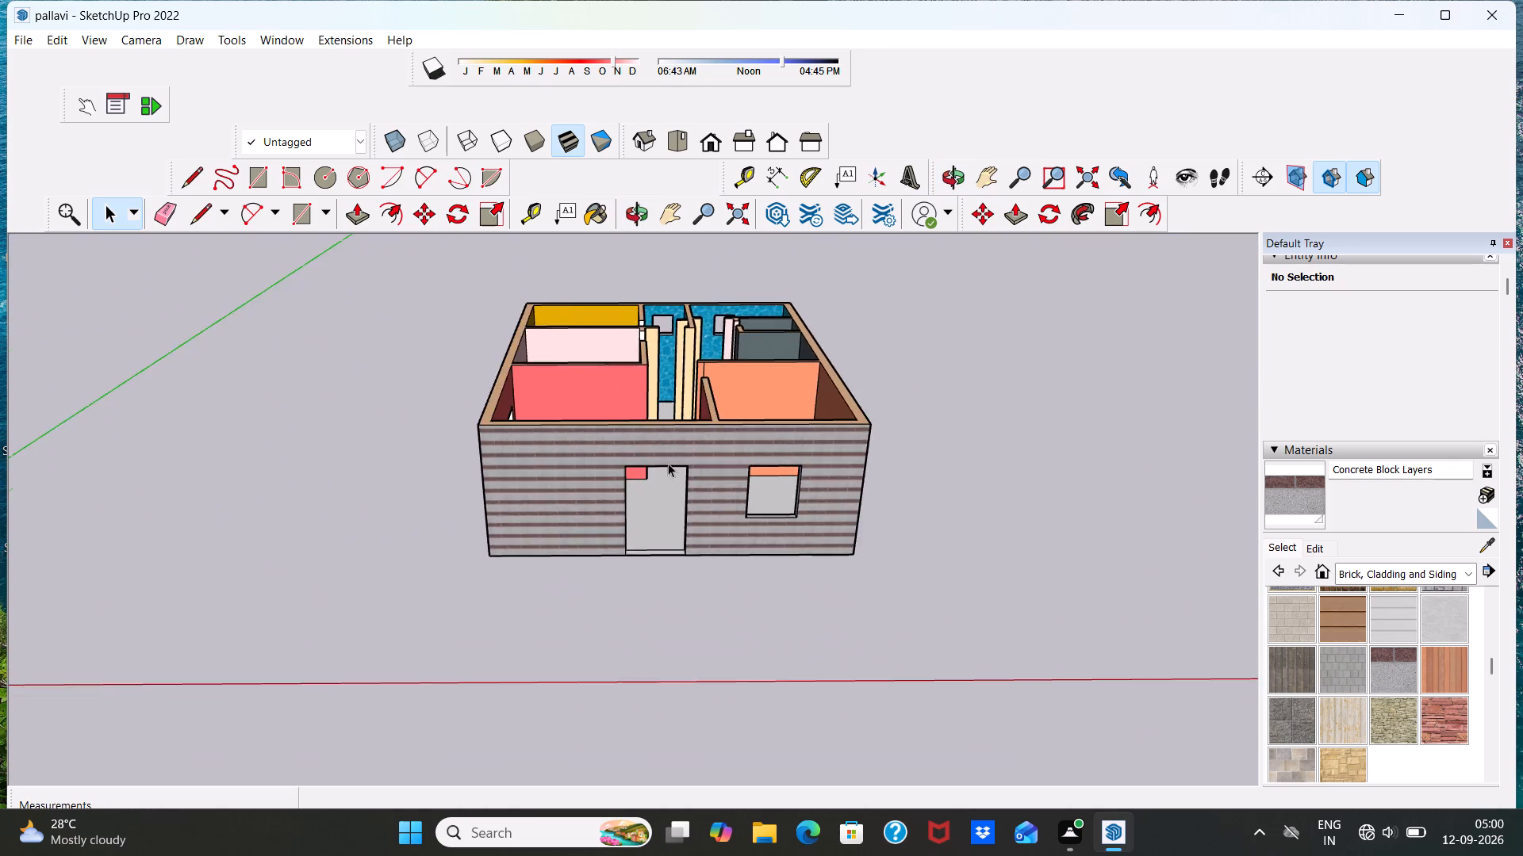
Examine the clad exterior walls, door and window openings from the front and both sides of the house.
scroll(668, 463, down, 3)
scroll(786, 502, up, 6)
middle_drag(889, 477, 650, 411)
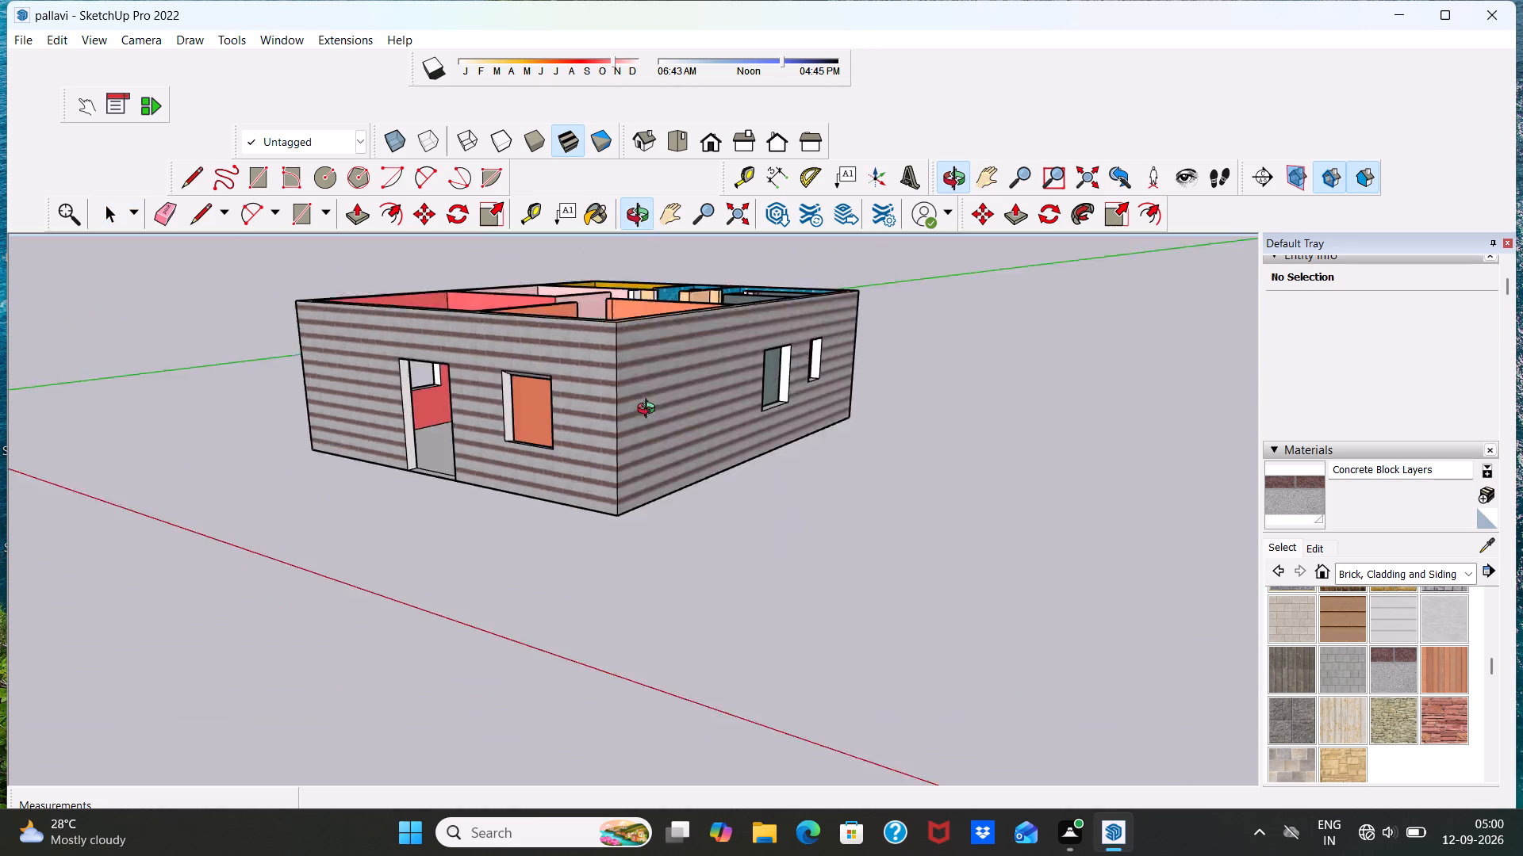
middle_drag(650, 411, 792, 457)
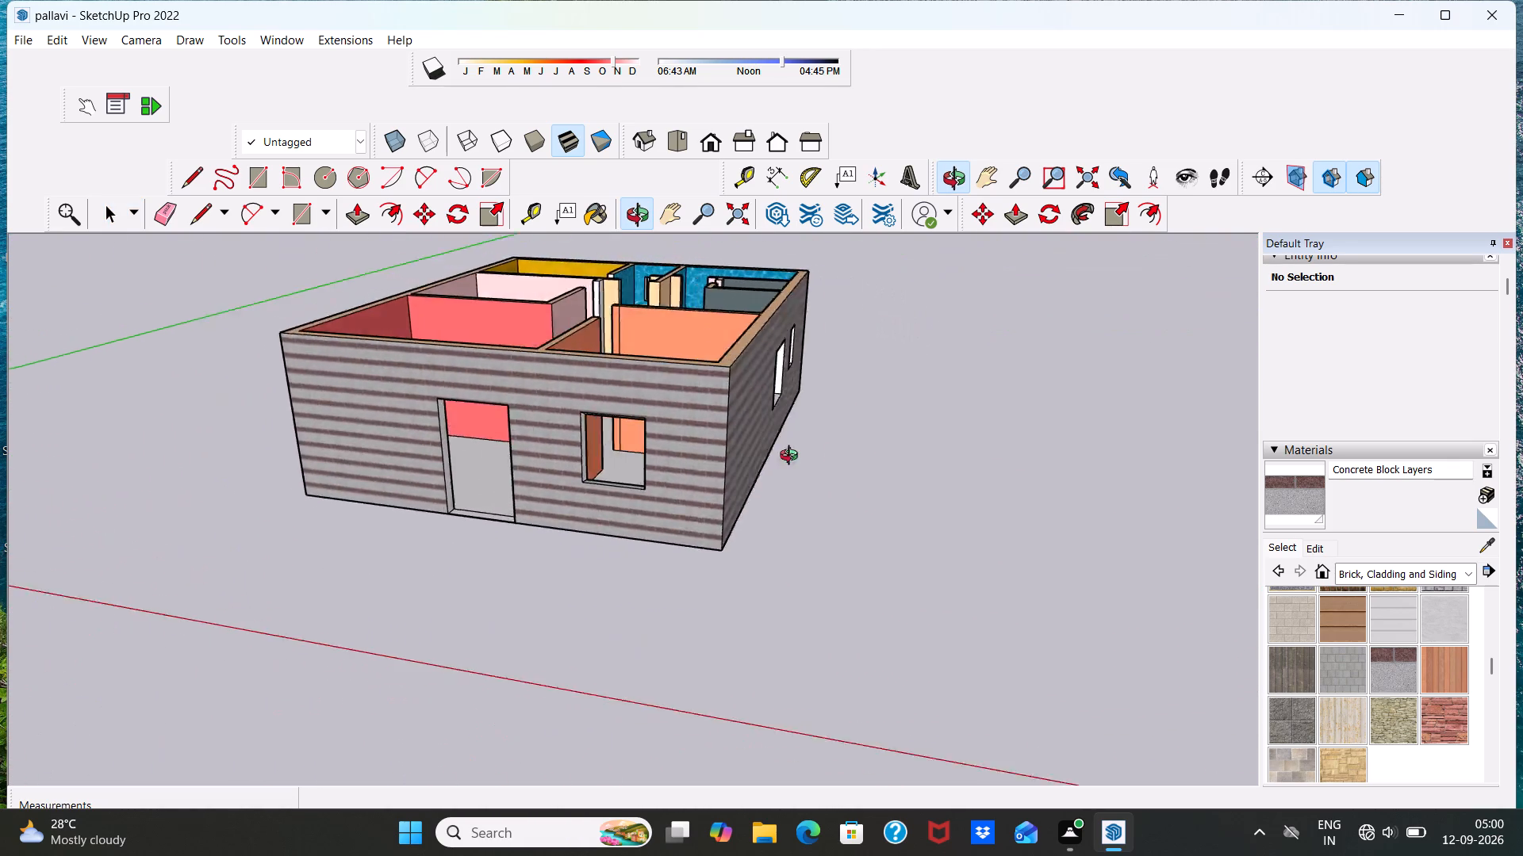
middle_drag(792, 457, 957, 441)
scroll(633, 563, up, 4)
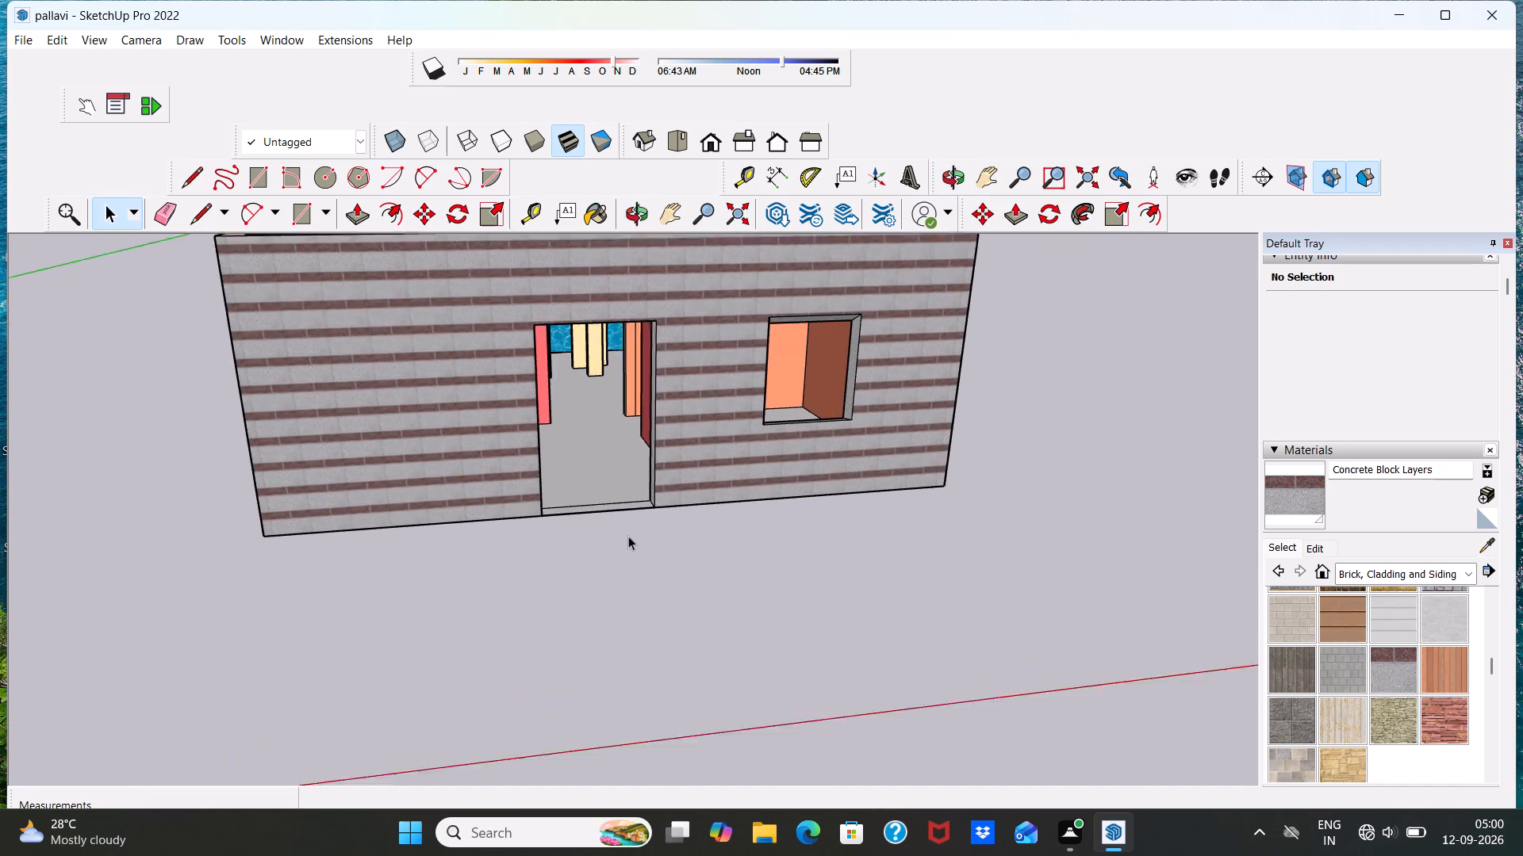
scroll(628, 536, up, 5)
scroll(621, 493, down, 13)
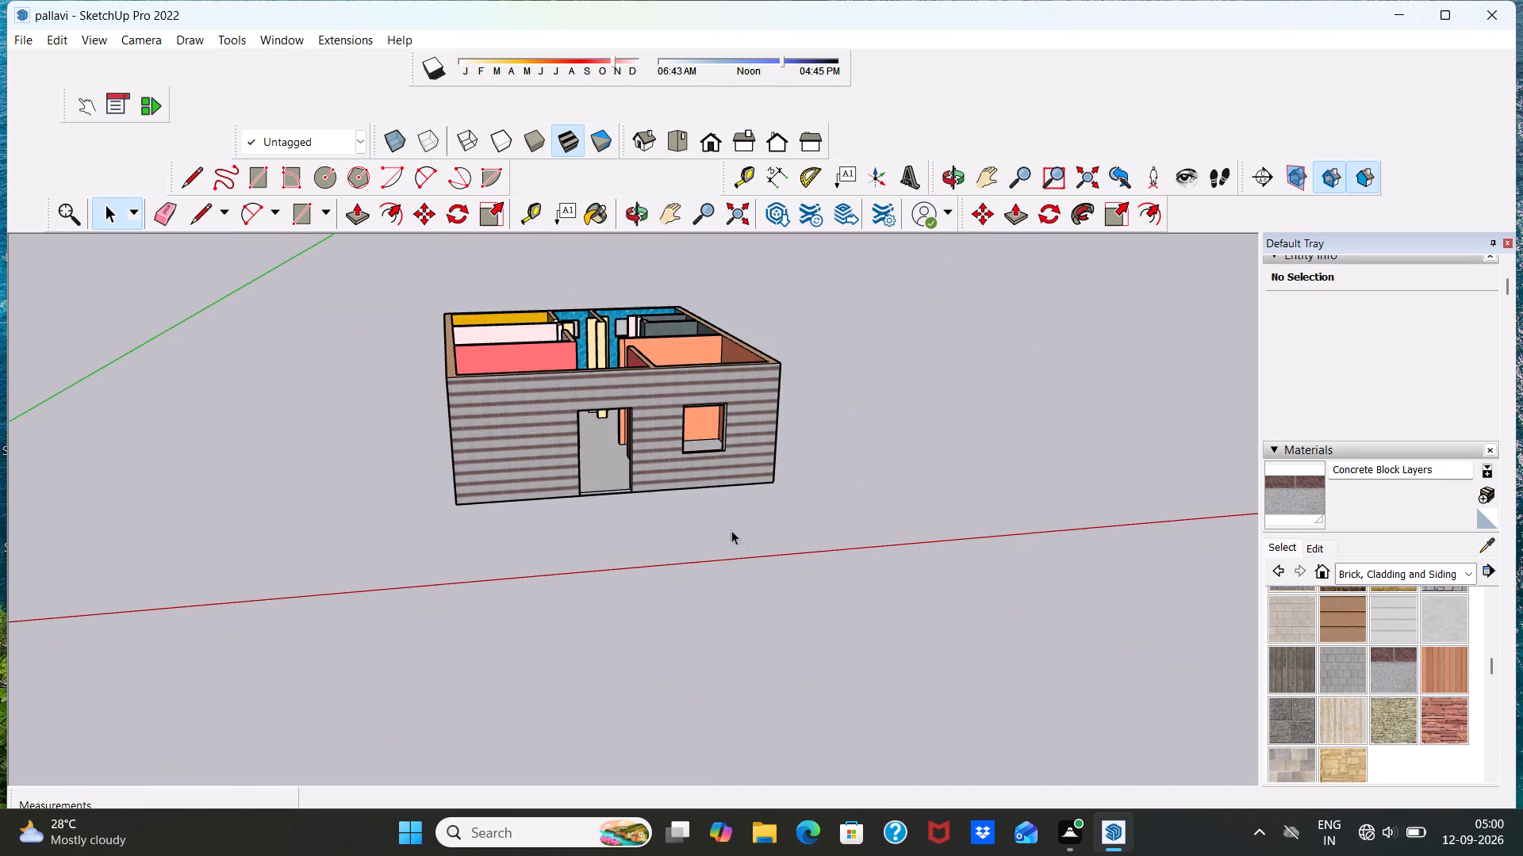
middle_drag(651, 510, 854, 483)
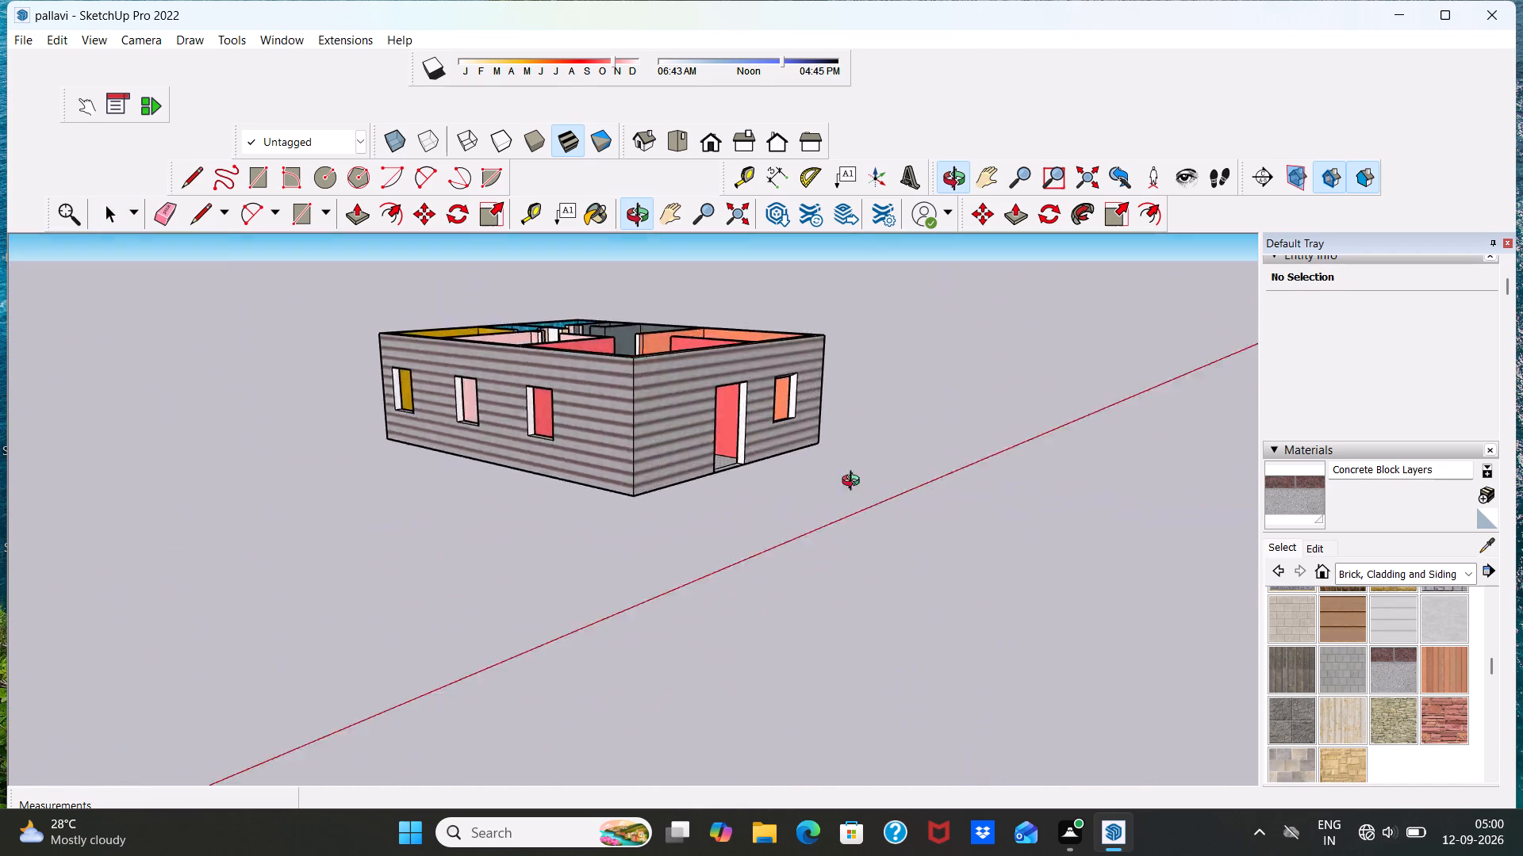
middle_drag(854, 483, 543, 650)
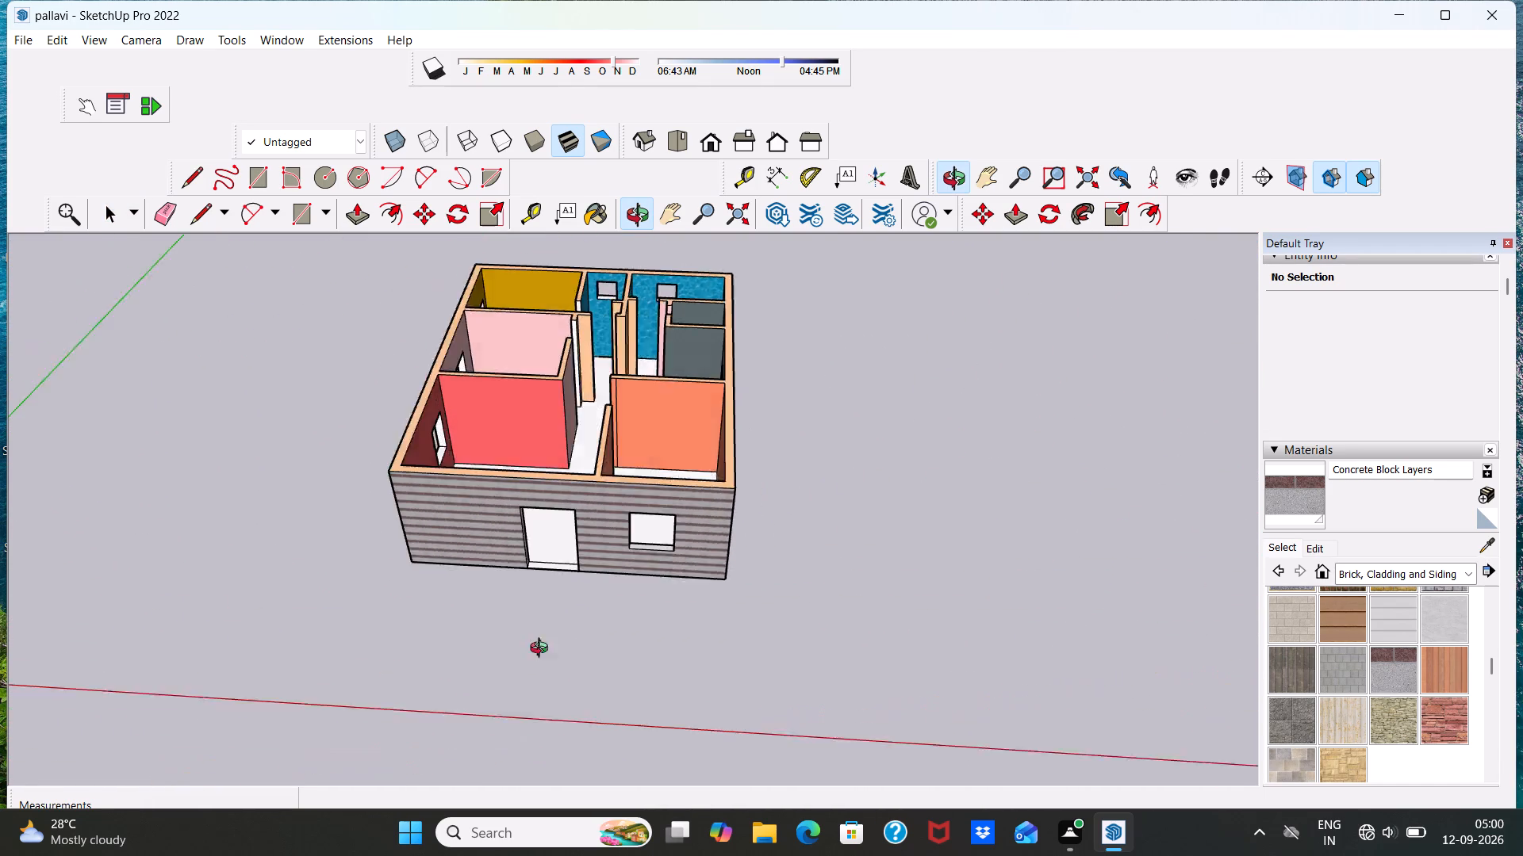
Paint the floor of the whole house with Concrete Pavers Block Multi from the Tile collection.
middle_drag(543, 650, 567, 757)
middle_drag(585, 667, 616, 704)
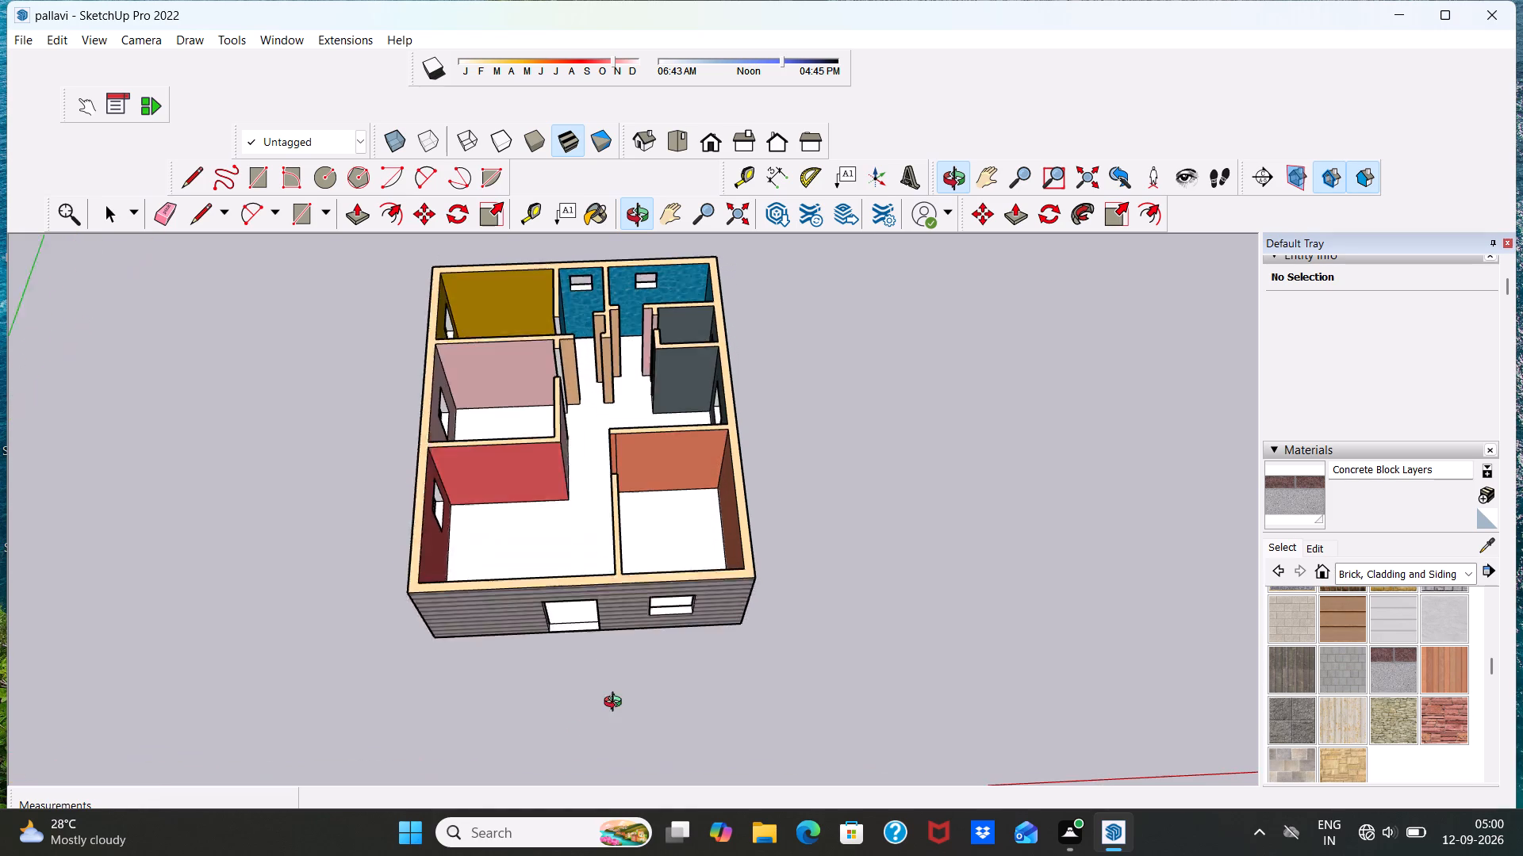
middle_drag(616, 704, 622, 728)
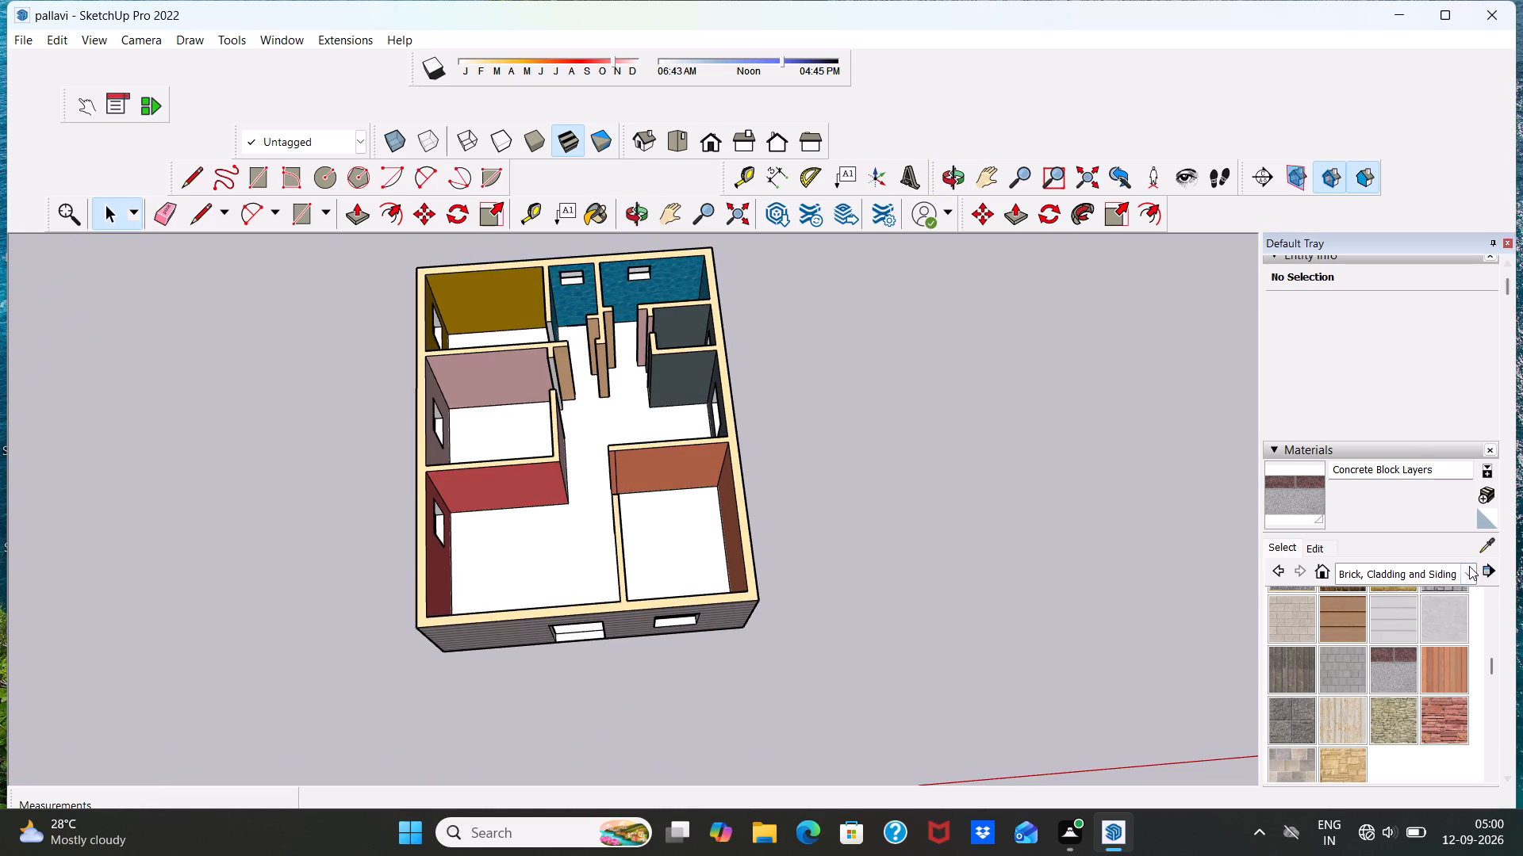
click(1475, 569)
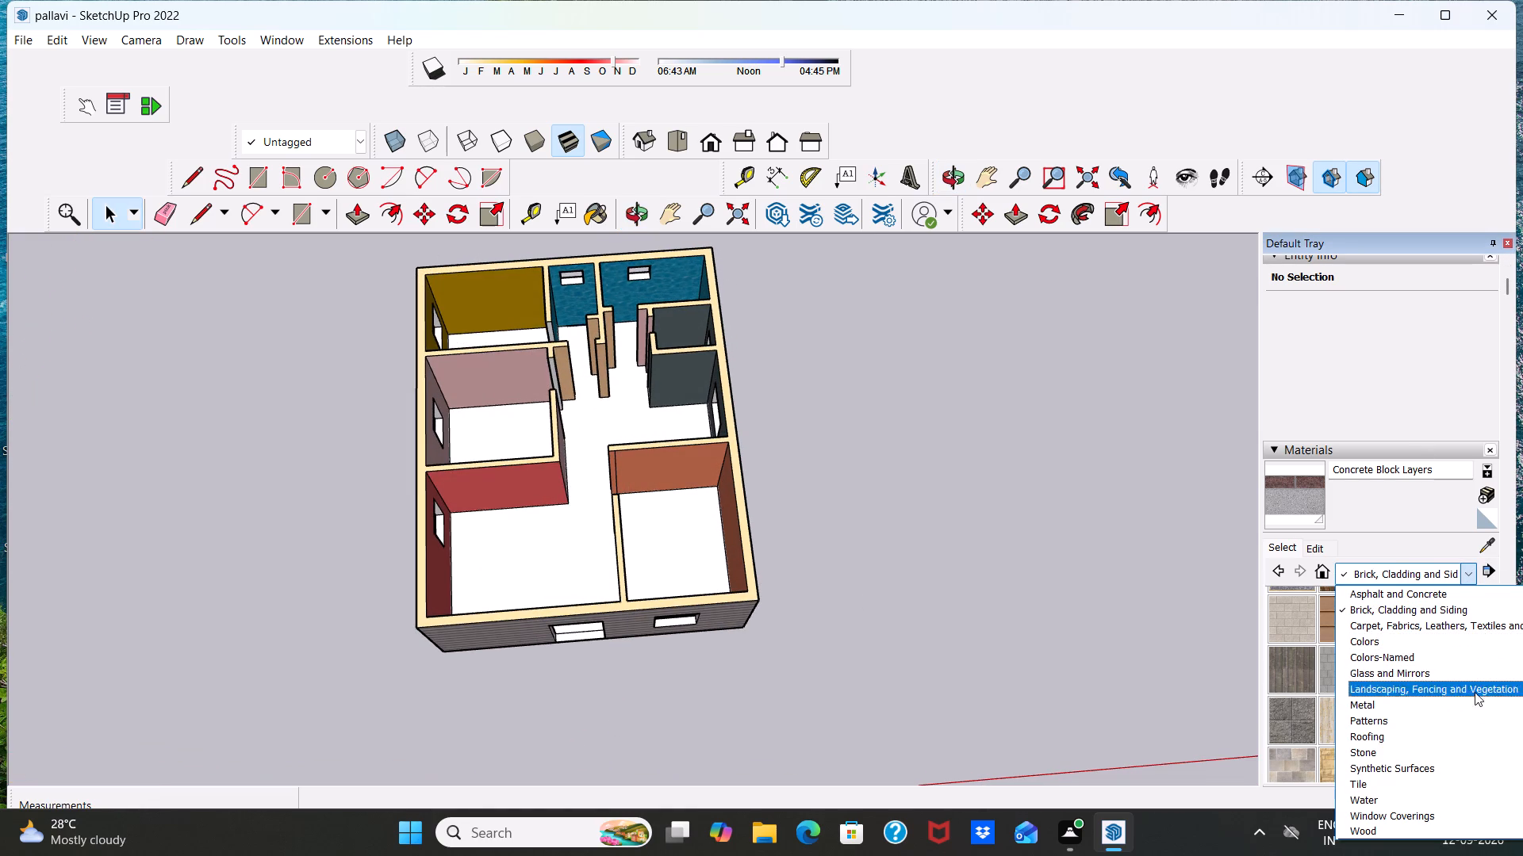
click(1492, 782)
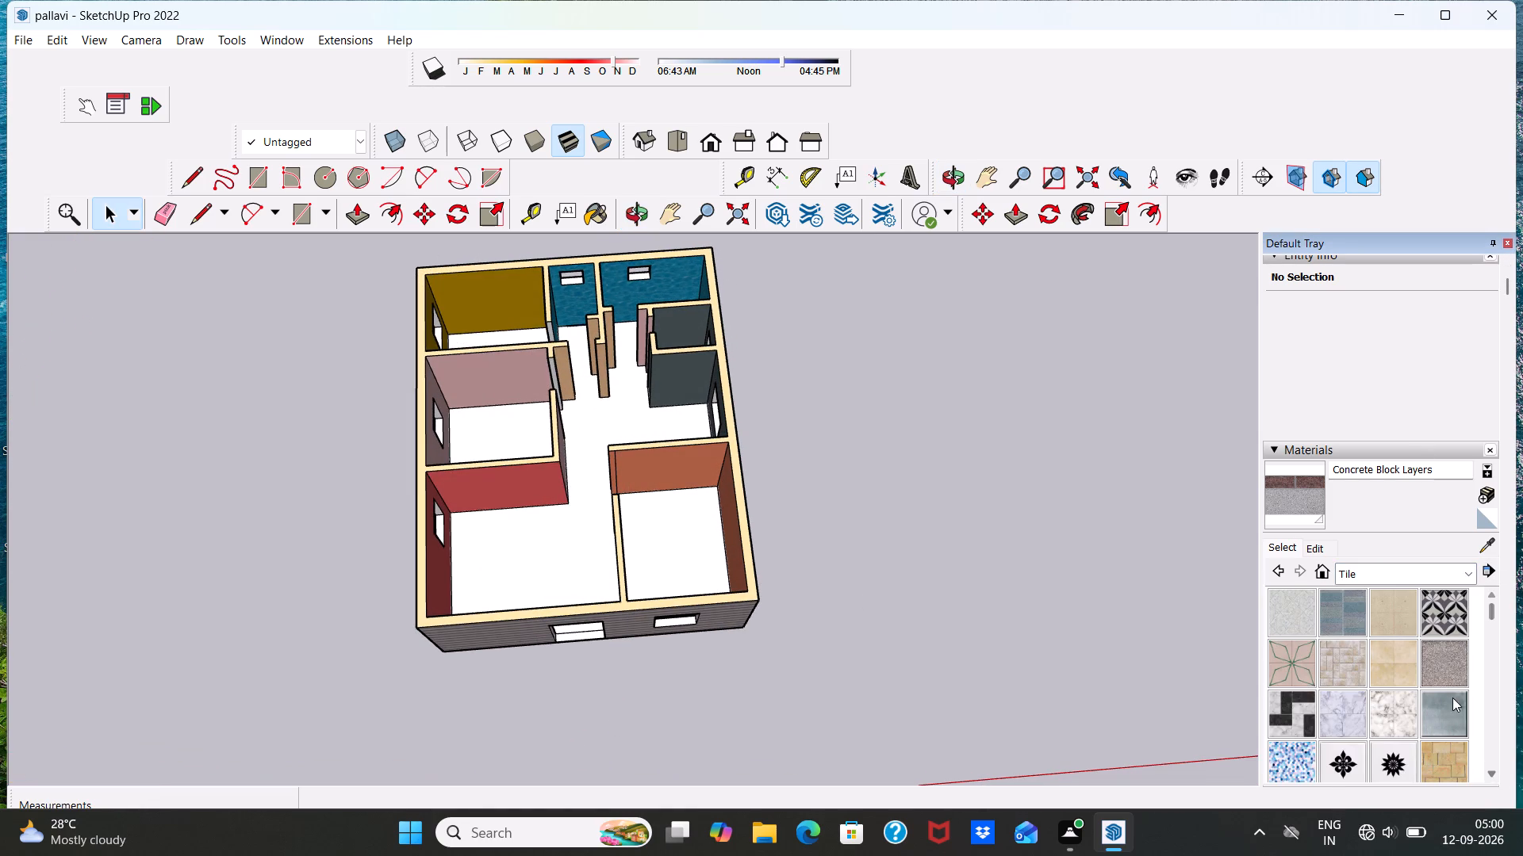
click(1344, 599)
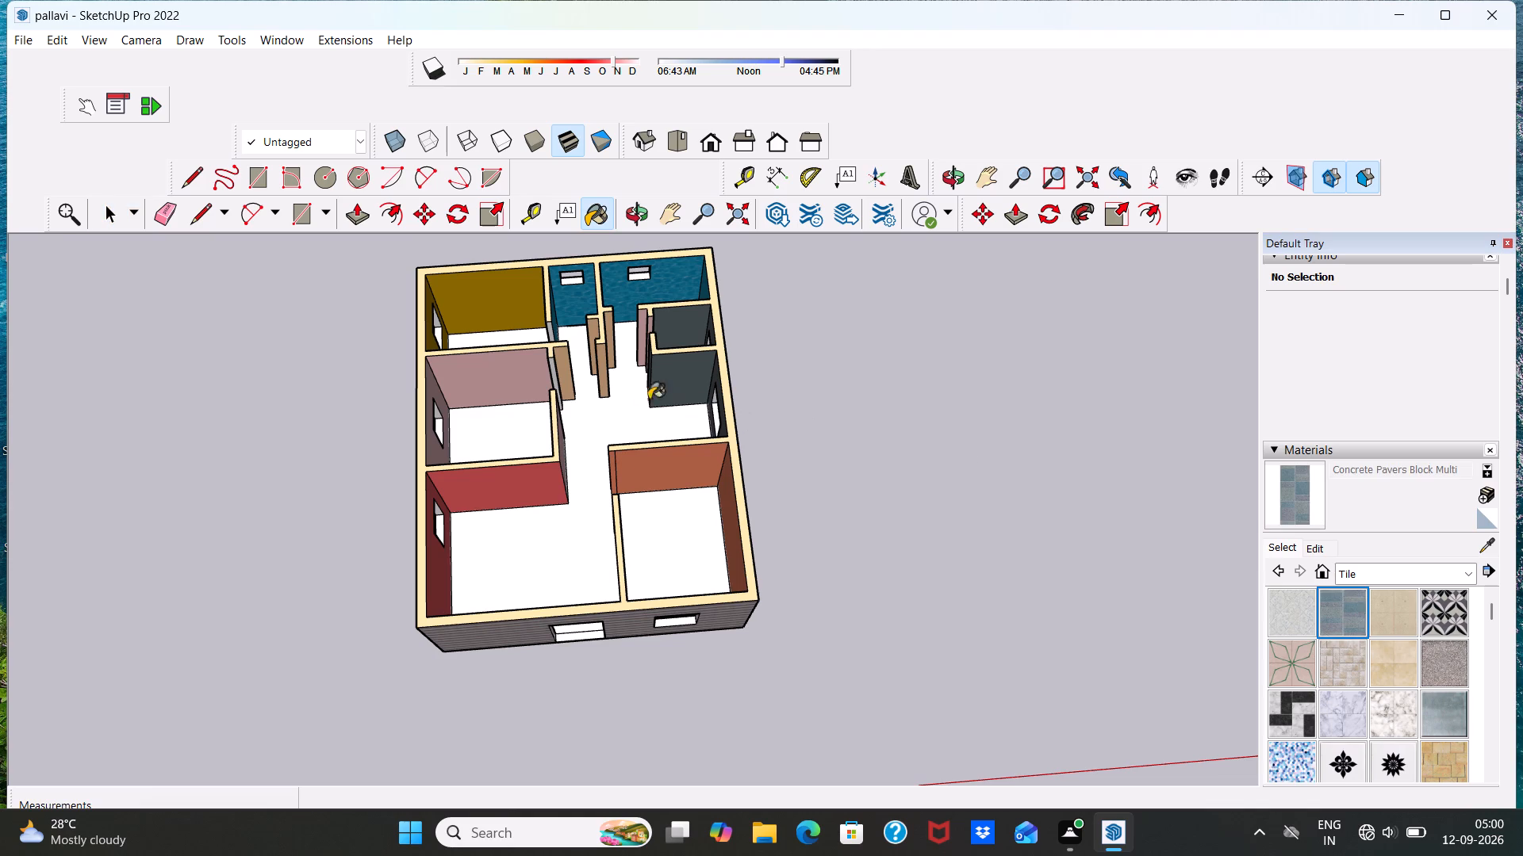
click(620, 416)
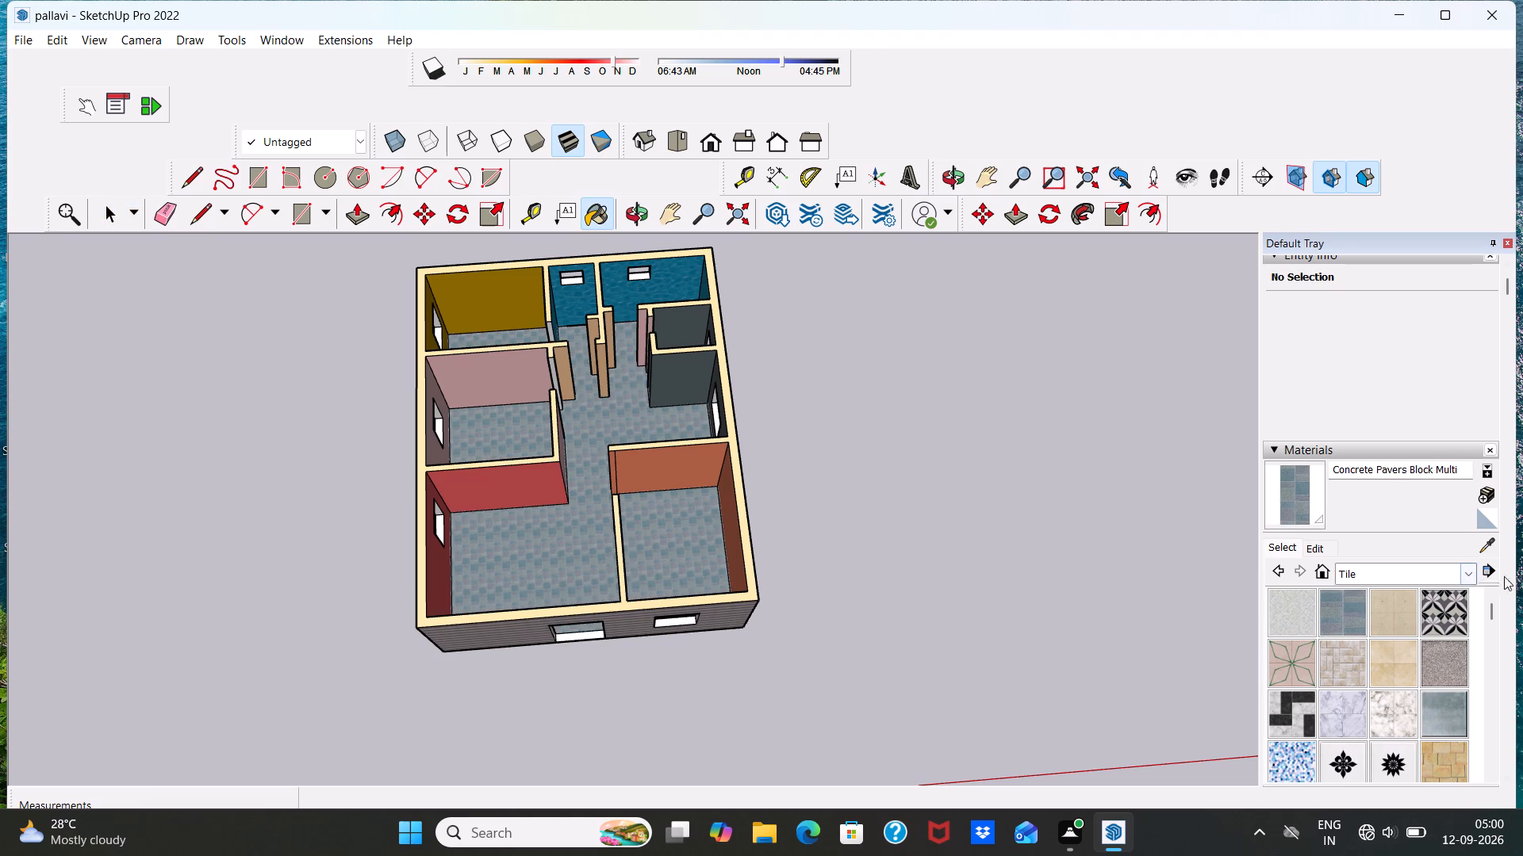
Paint the floor of the whole house with Wood Bamboo from the Wood collection.
click(1464, 564)
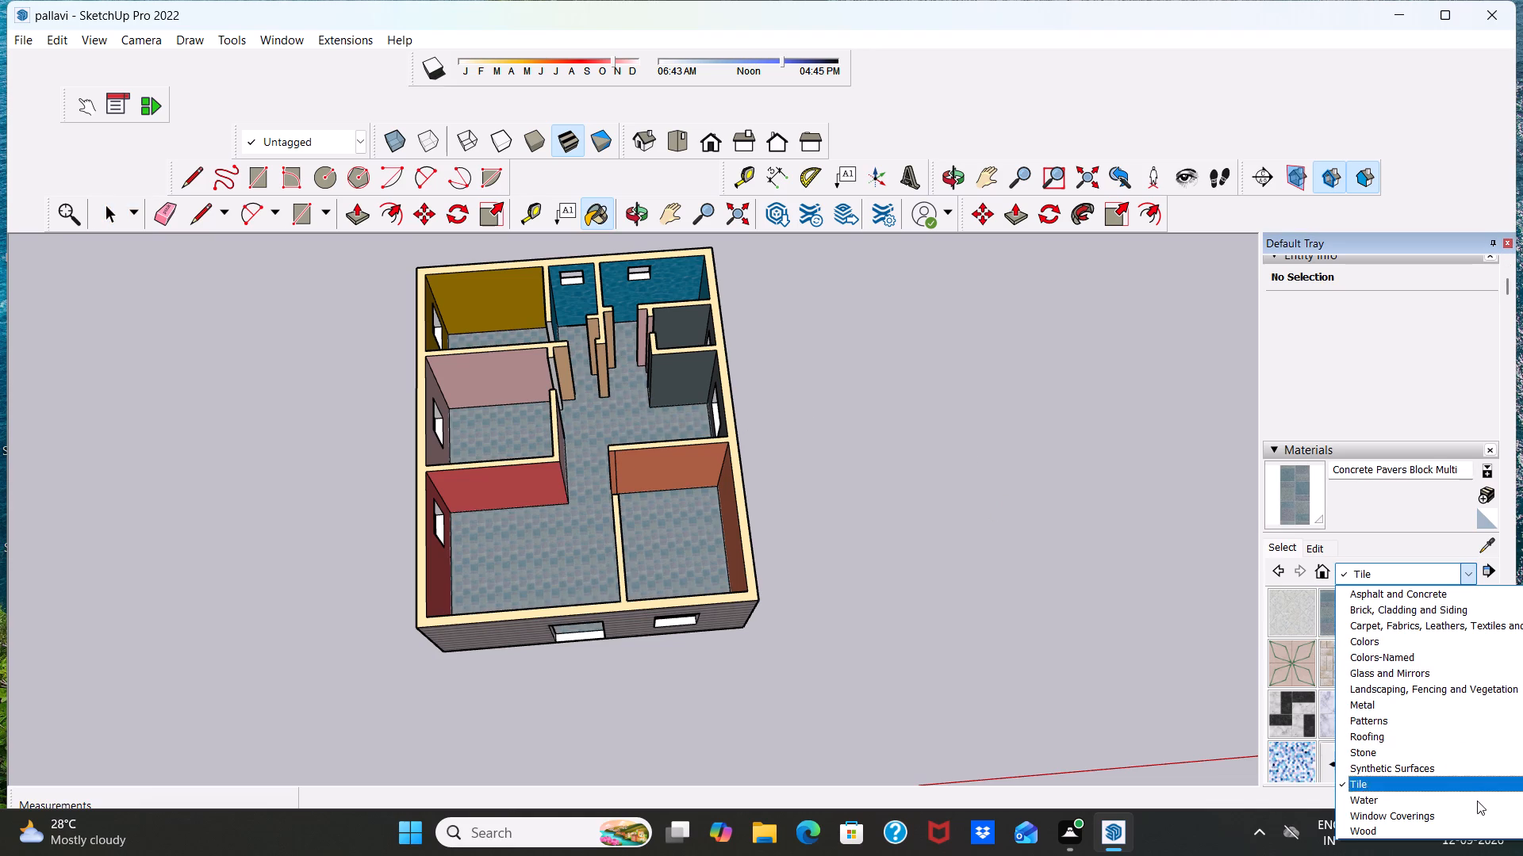
click(1477, 824)
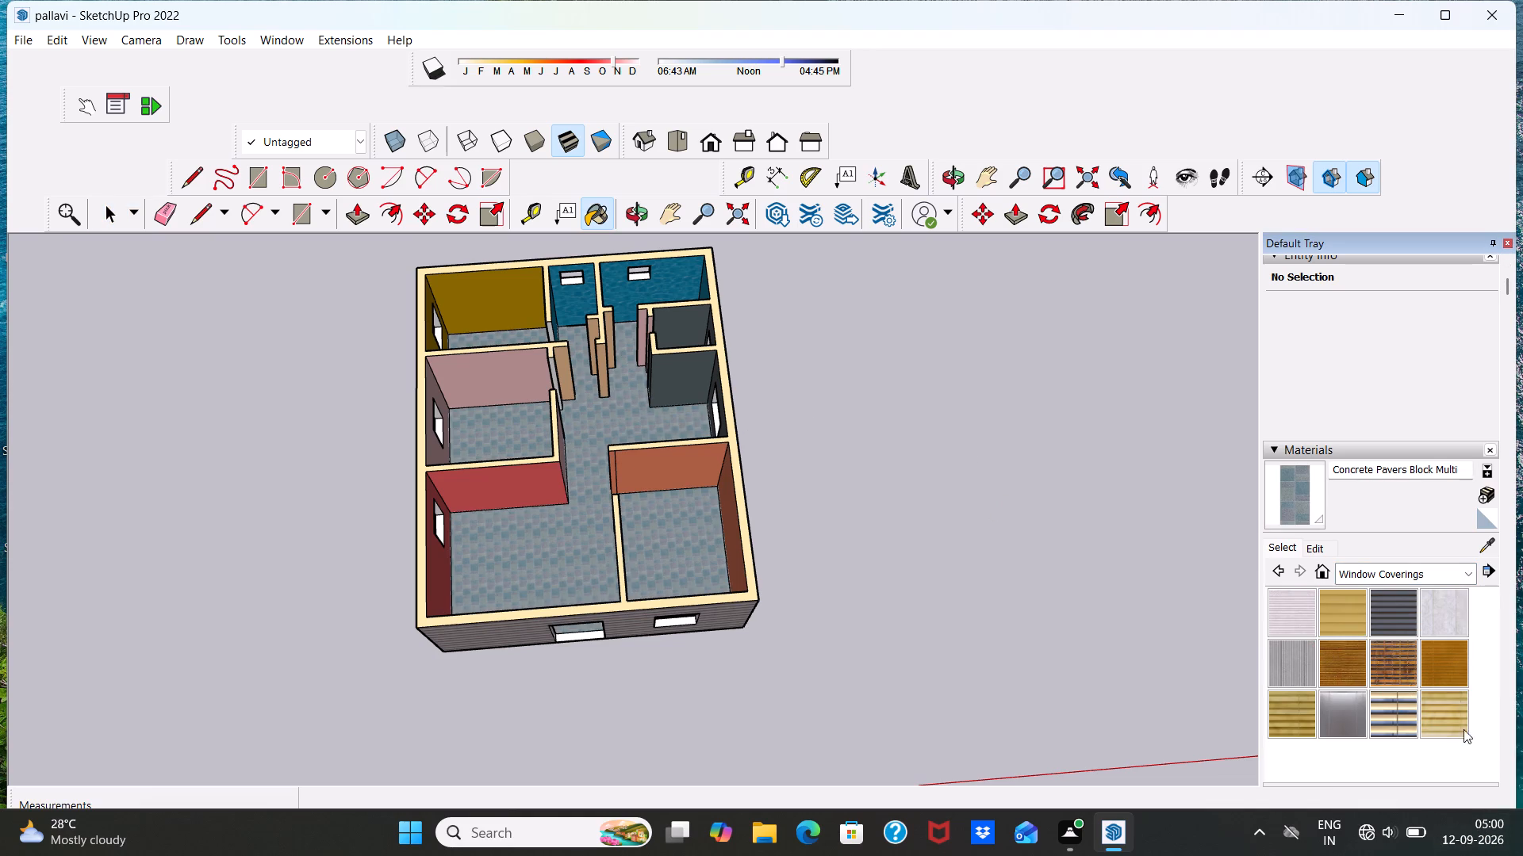
click(1469, 564)
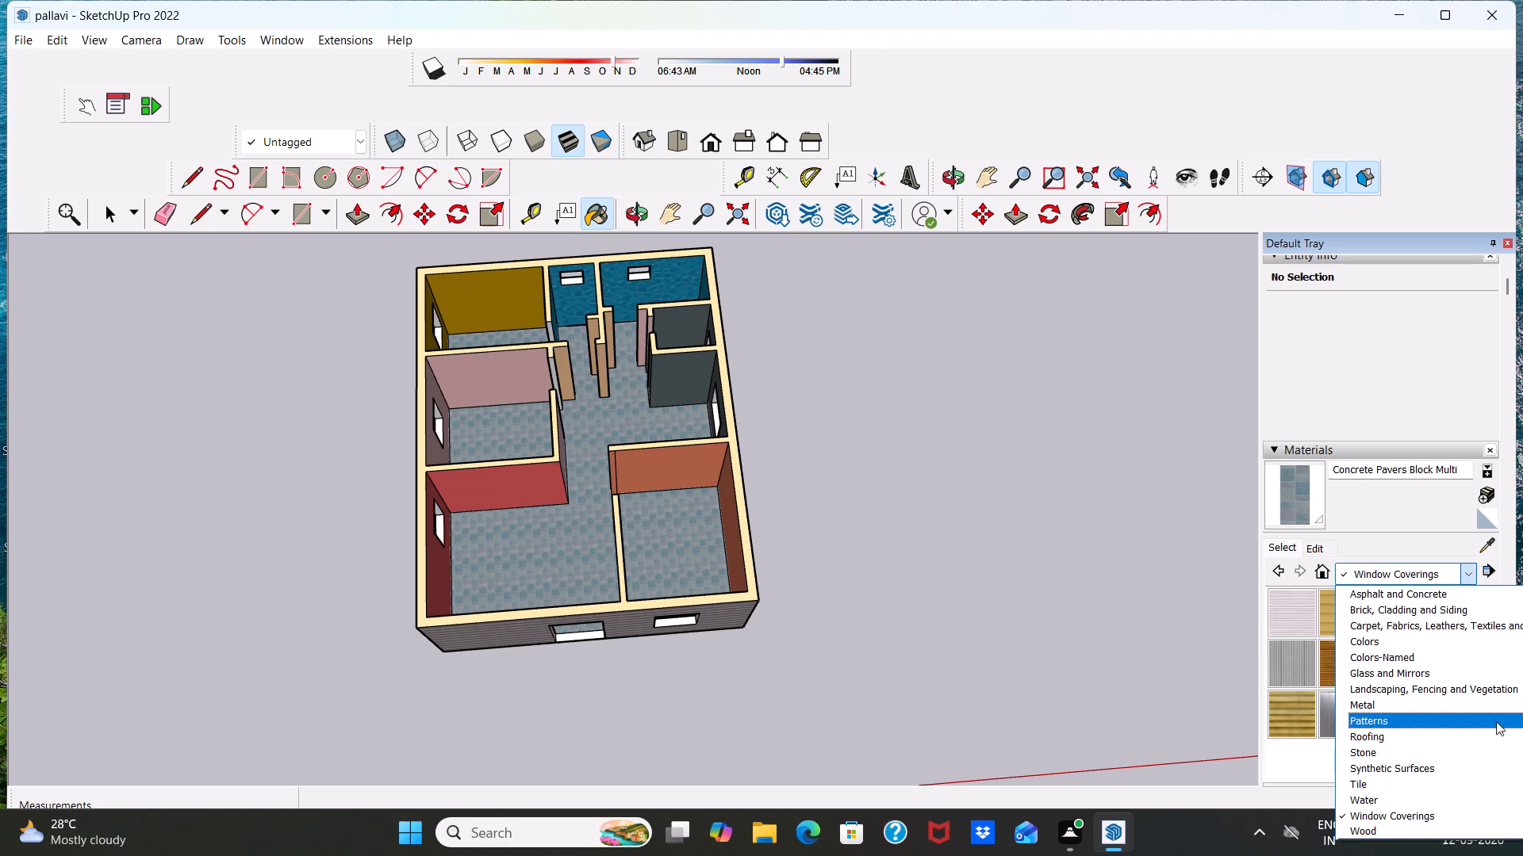
click(1504, 827)
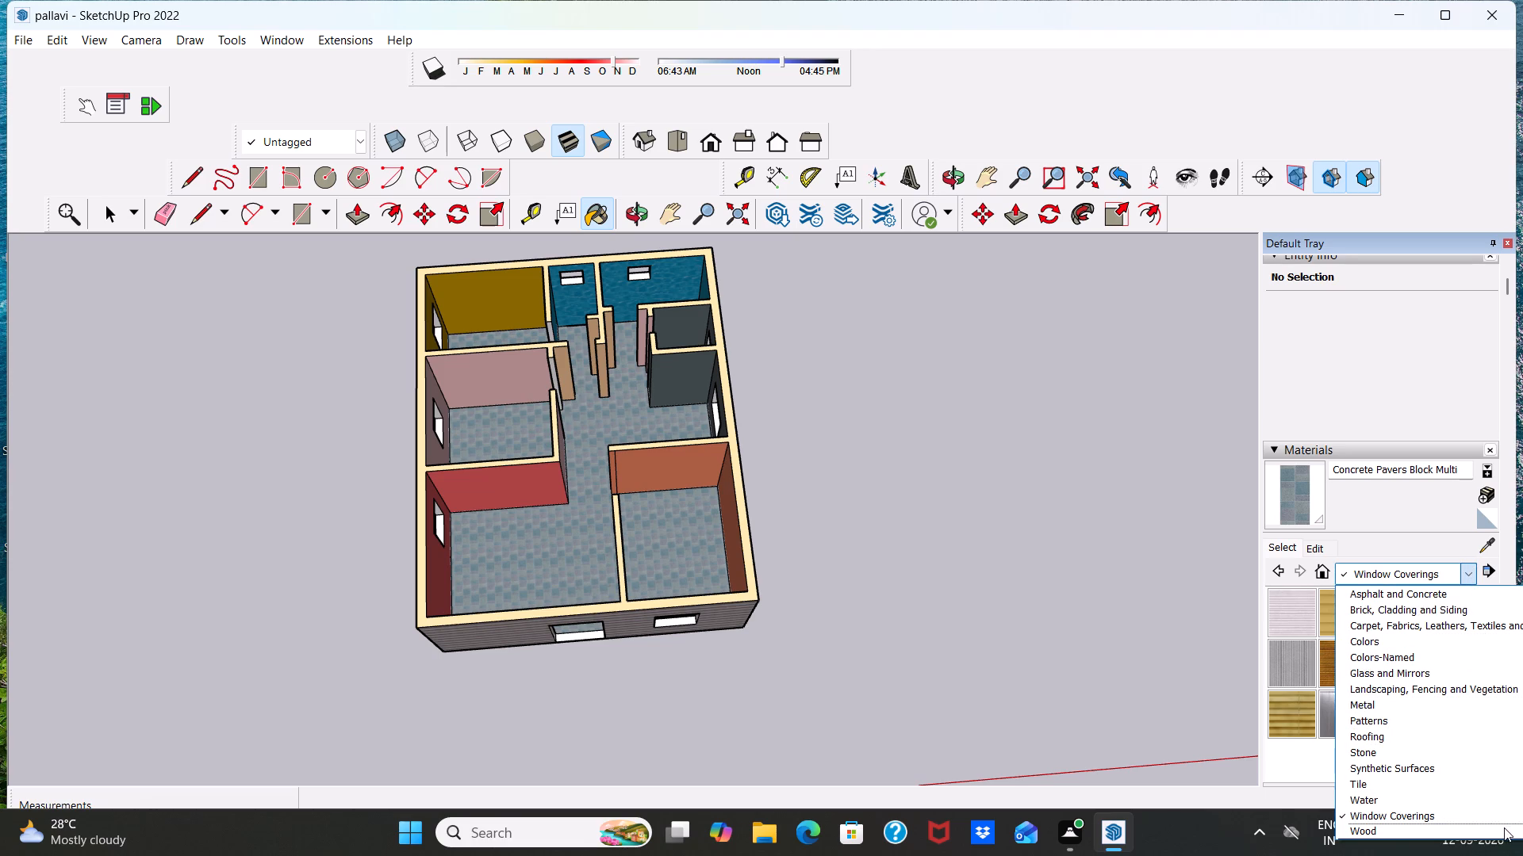
click(1287, 615)
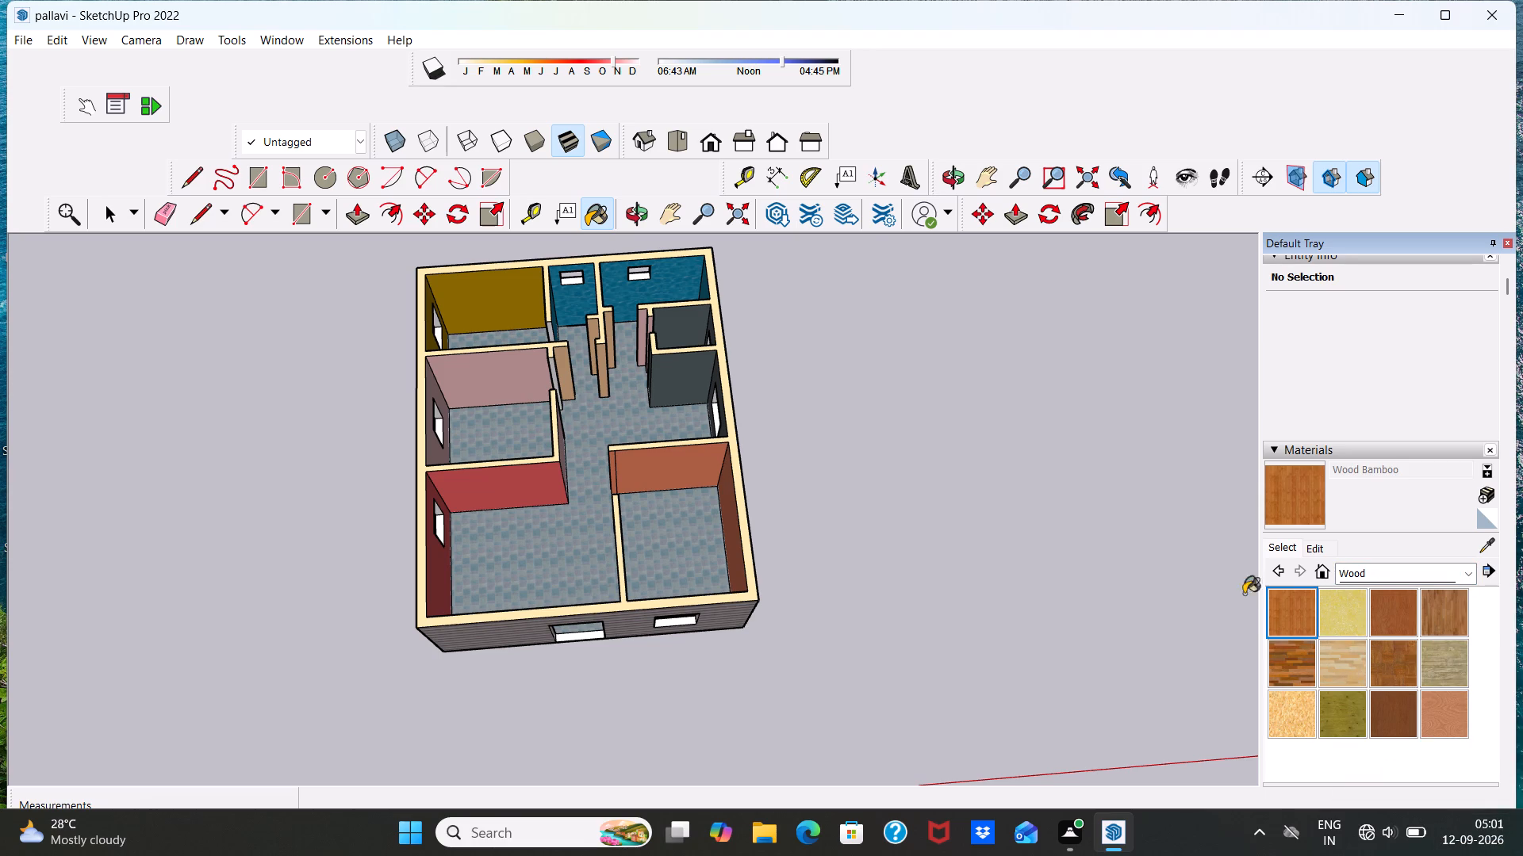
click(689, 539)
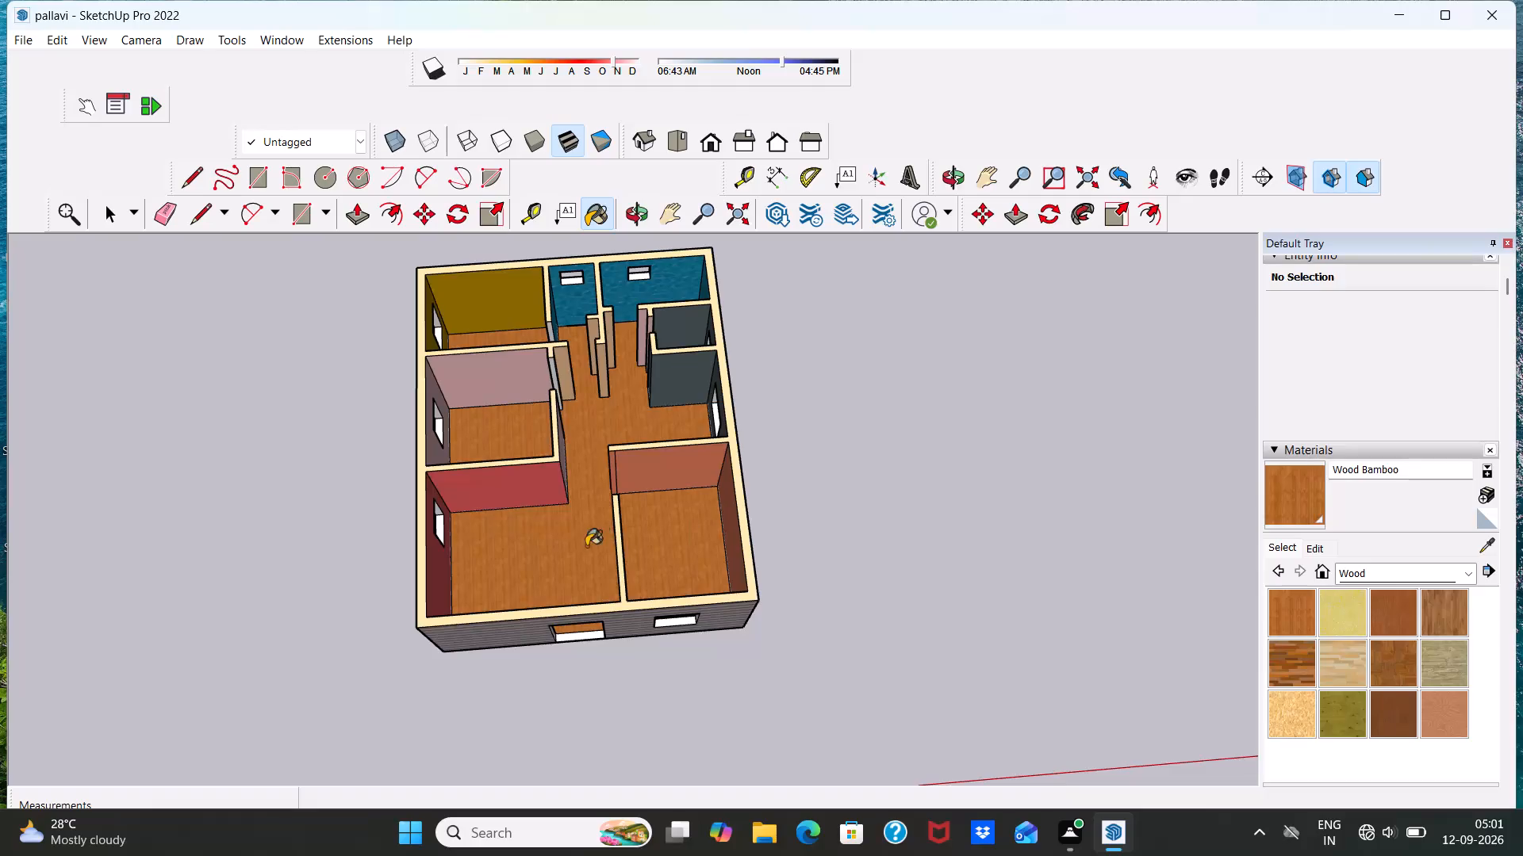
middle_drag(587, 576, 585, 602)
scroll(583, 546, up, 13)
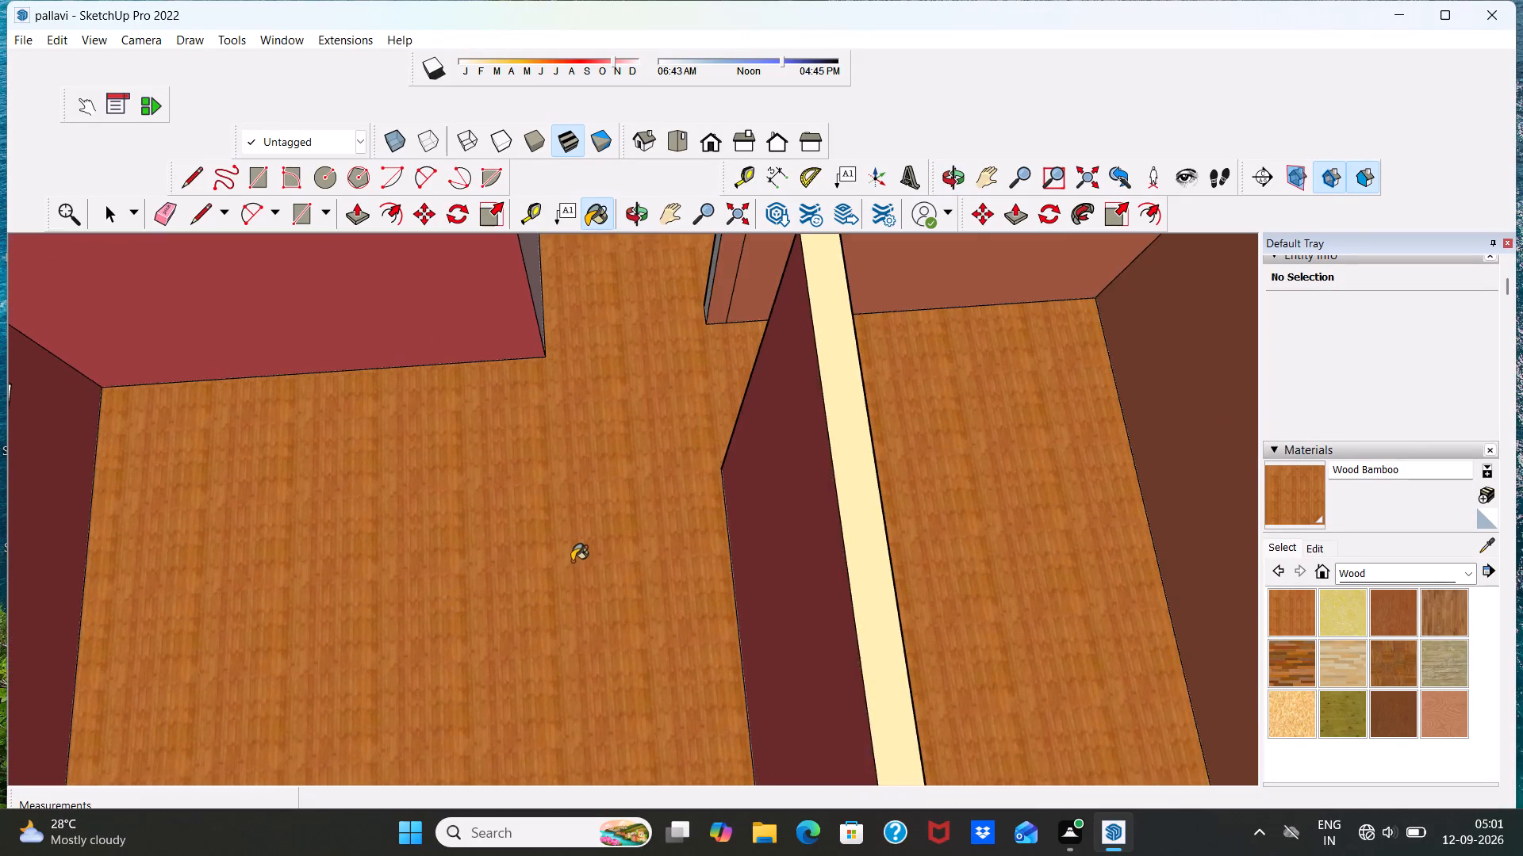
scroll(577, 548, down, 20)
scroll(577, 548, down, 1)
scroll(790, 548, up, 6)
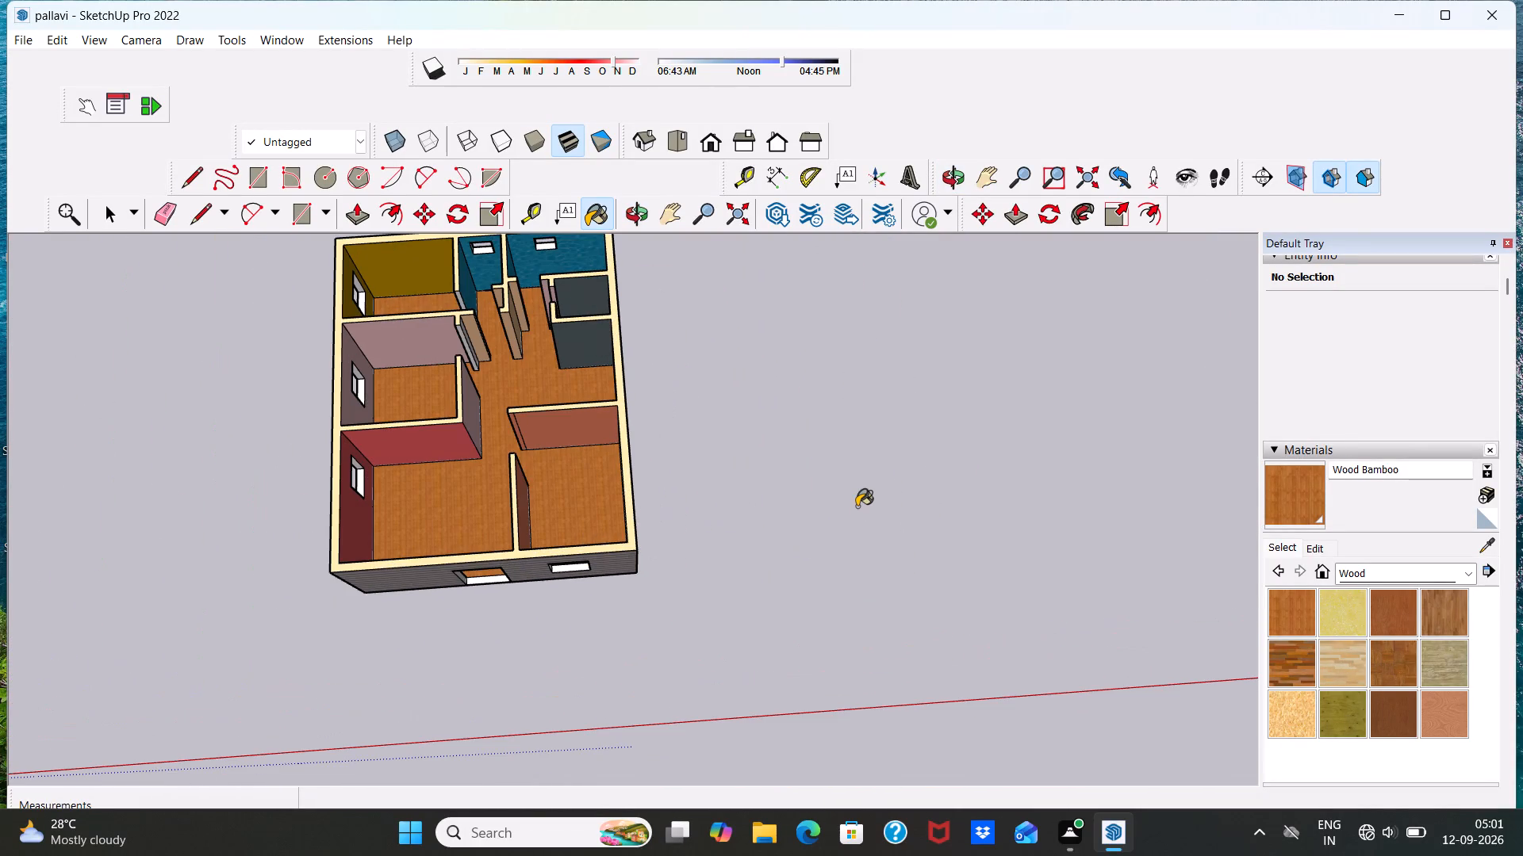
key(space)
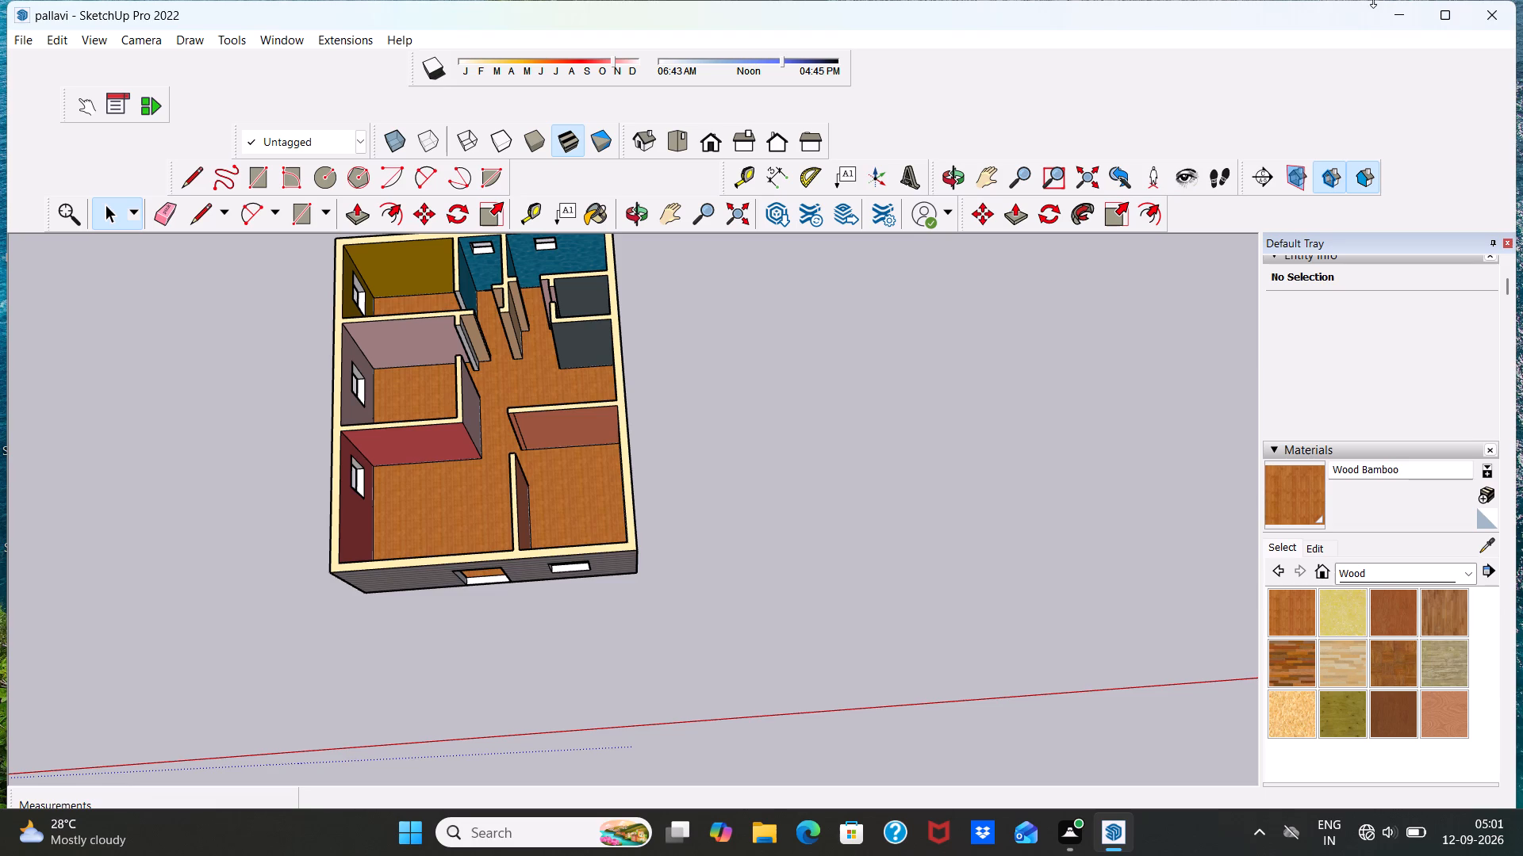
Examine the house with its wood floor from above and through the front door and window openings.
scroll(1168, 40, down, 20)
scroll(1168, 40, down, 12)
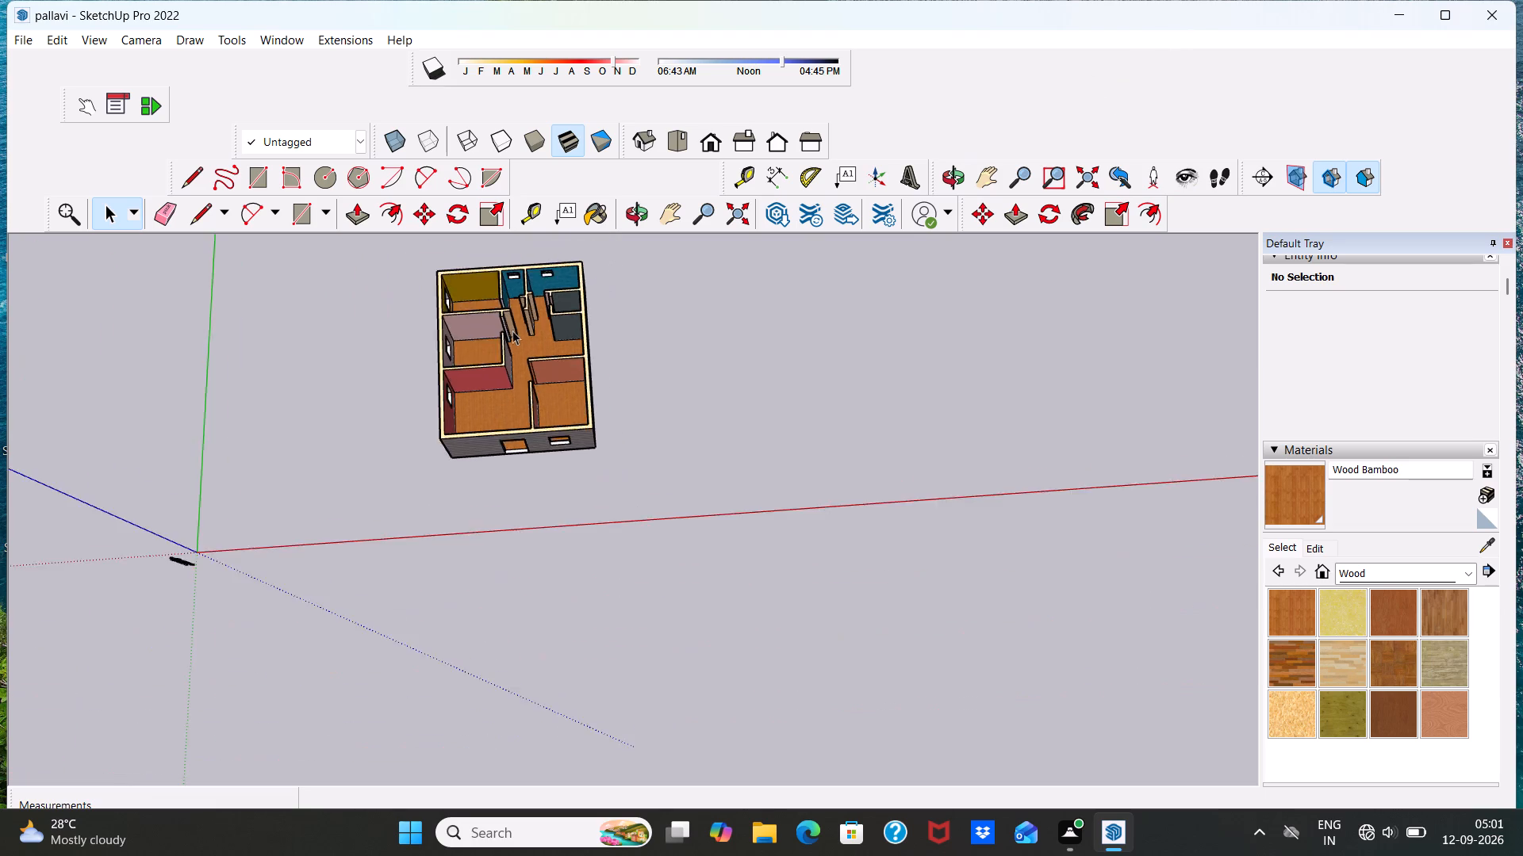
scroll(512, 331, down, 3)
middle_drag(497, 410, 537, 268)
scroll(497, 410, up, 15)
scroll(531, 361, down, 5)
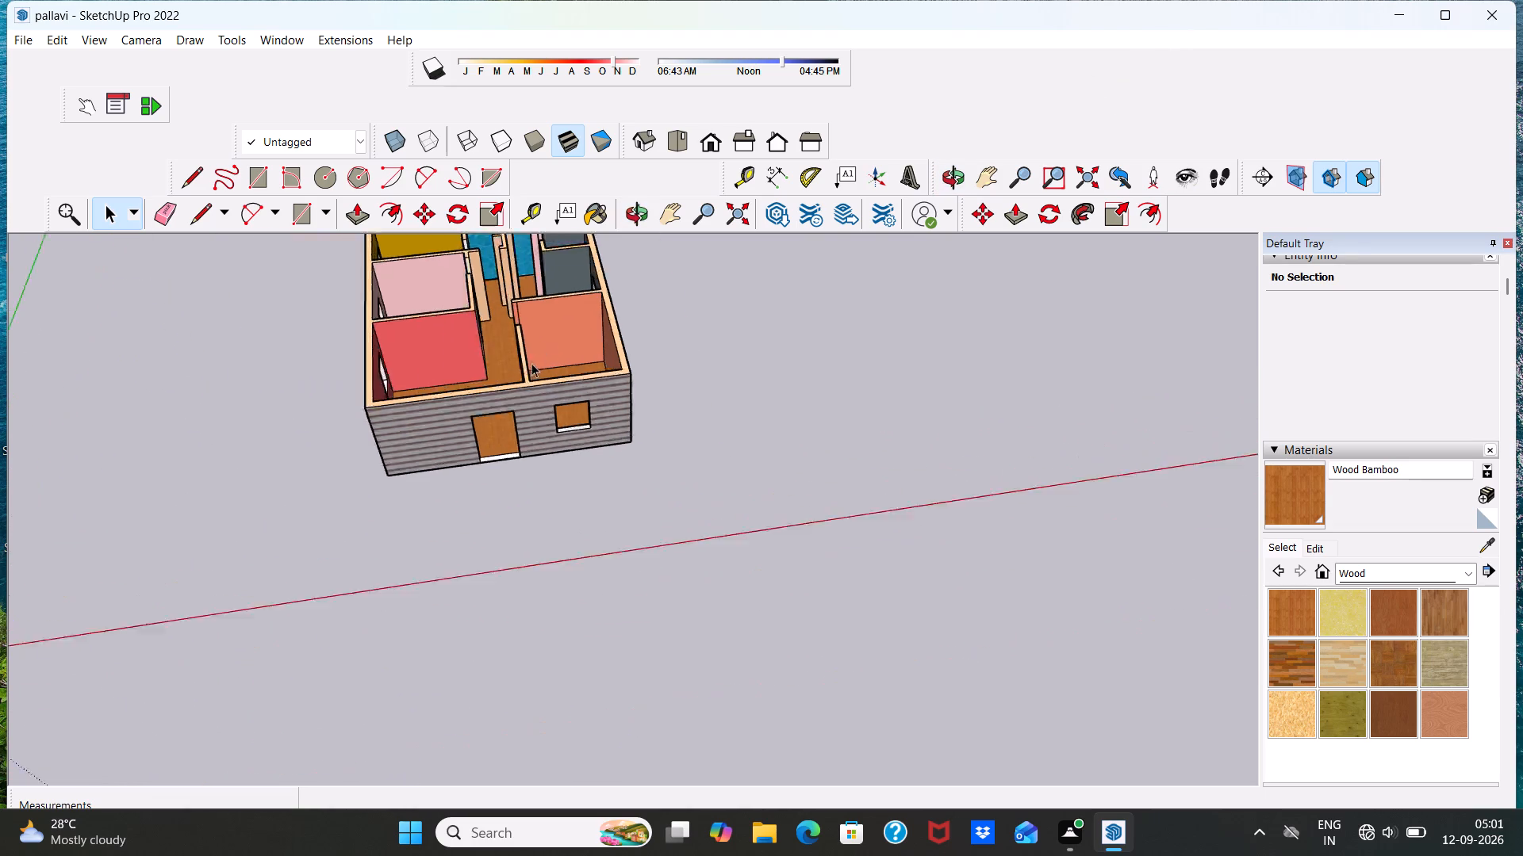
scroll(531, 363, down, 3)
scroll(506, 183, up, 6)
scroll(512, 187, down, 20)
scroll(512, 187, down, 1)
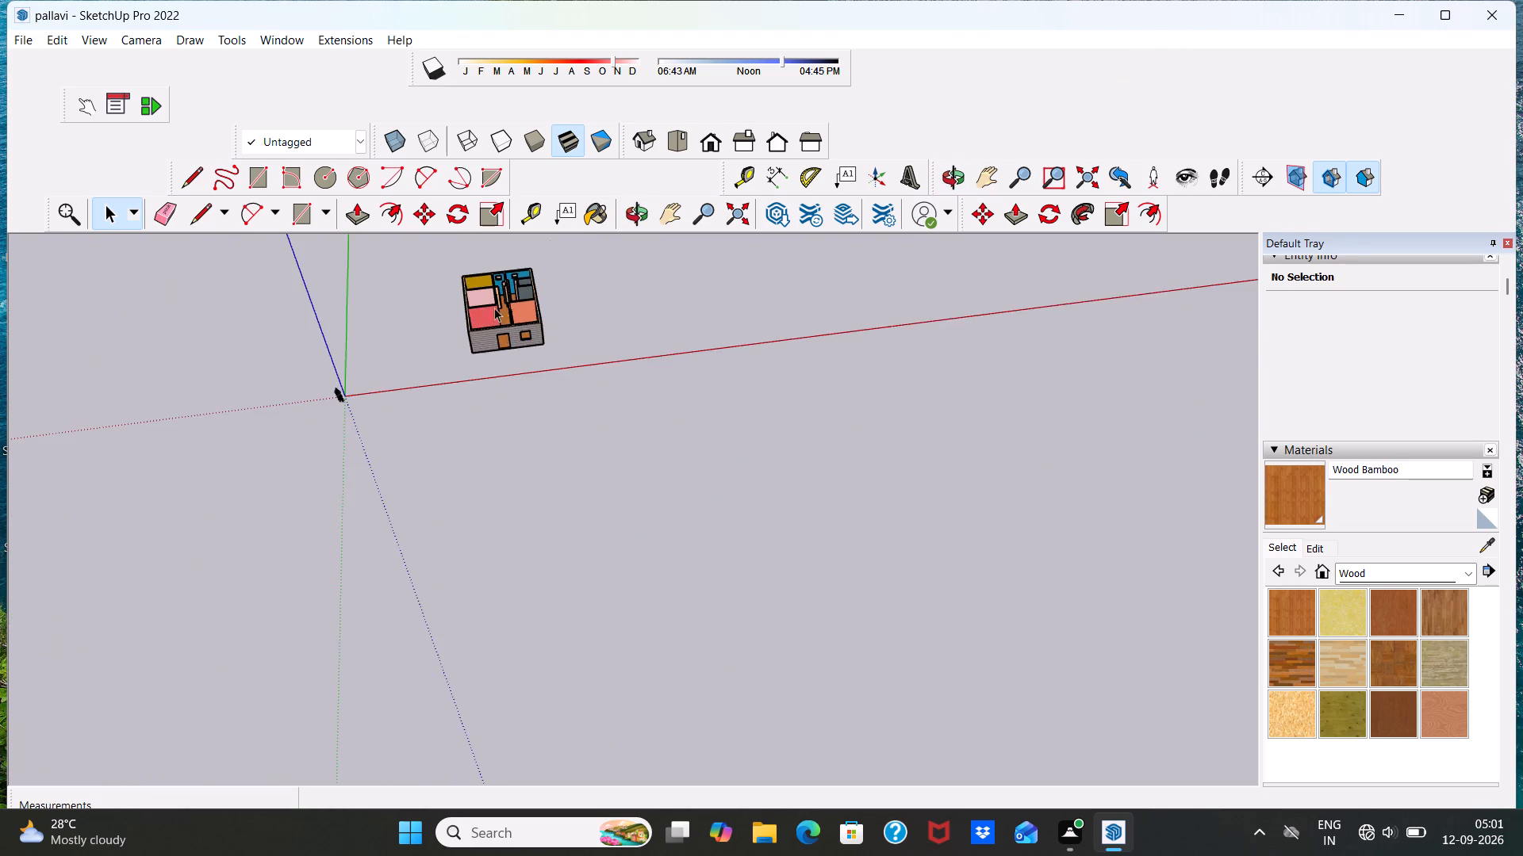
scroll(491, 311, up, 13)
scroll(597, 397, down, 1)
middle_drag(597, 396, 572, 237)
scroll(569, 360, up, 5)
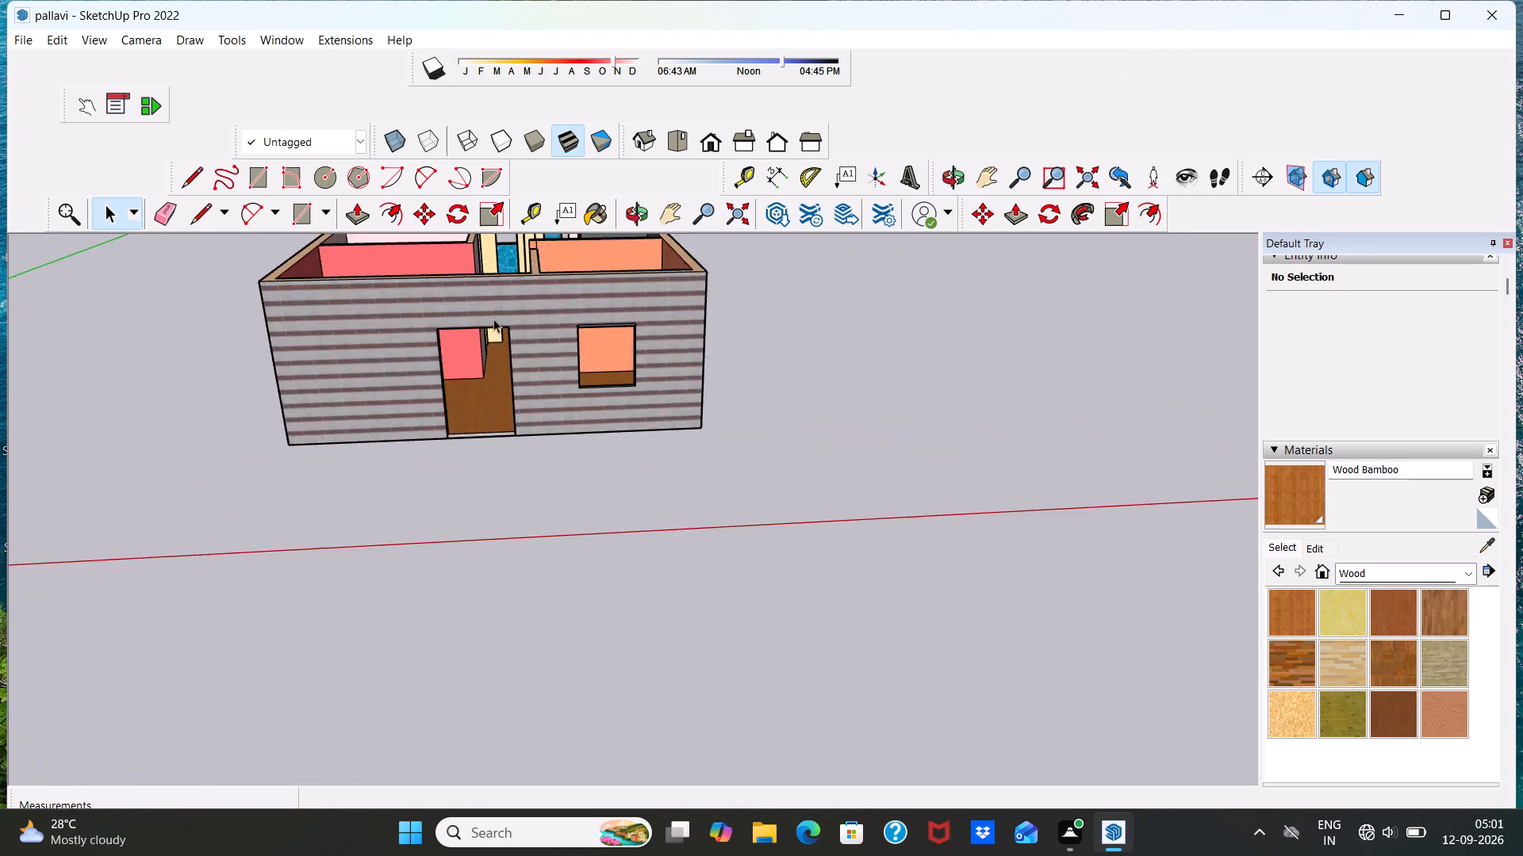
scroll(493, 319, up, 5)
scroll(472, 319, down, 6)
middle_drag(543, 404, 523, 383)
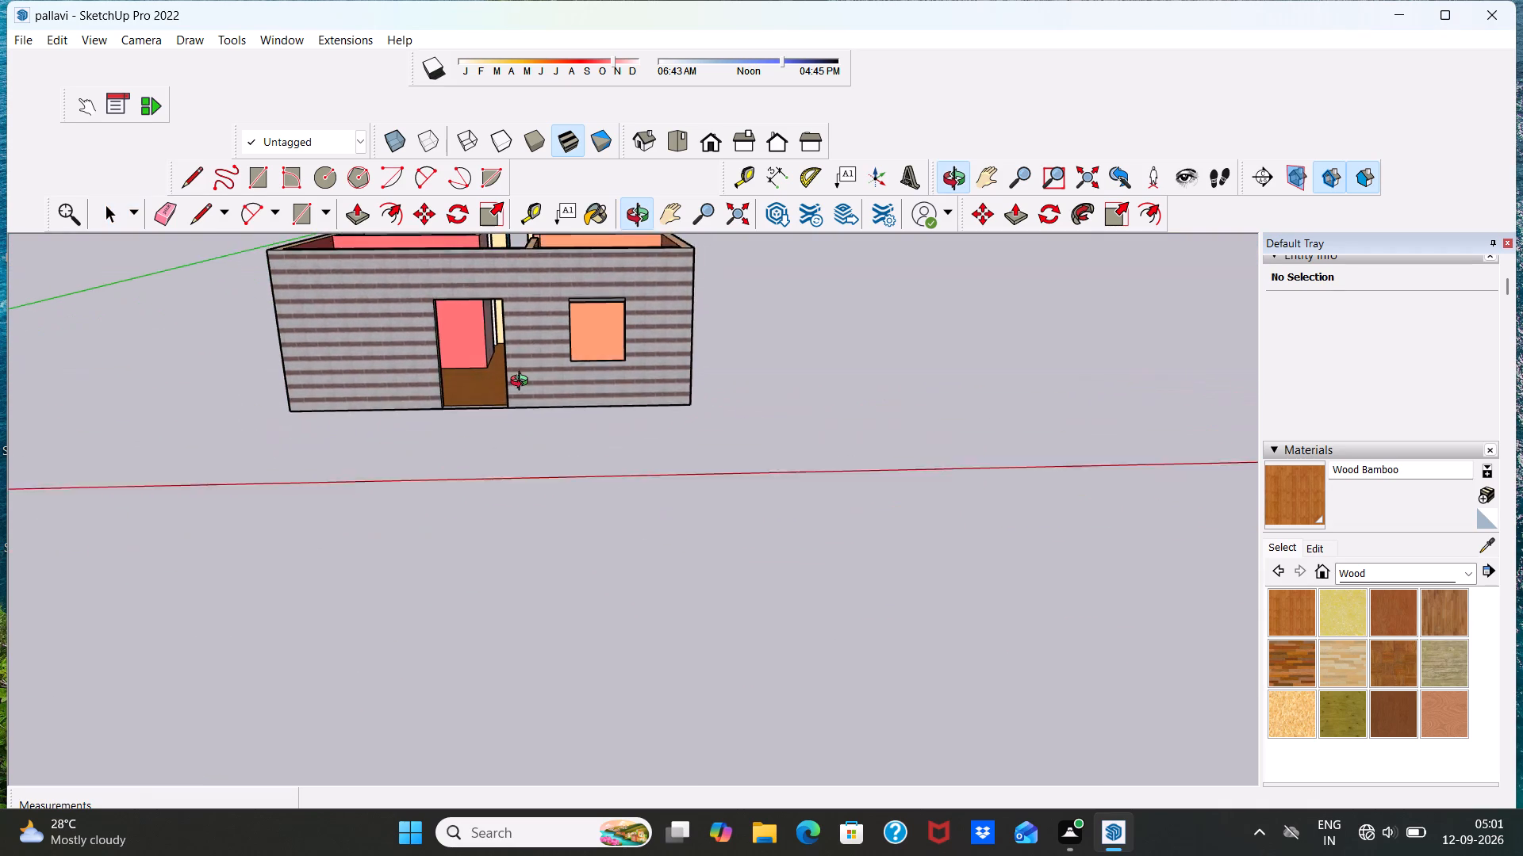
middle_drag(523, 383, 522, 391)
scroll(512, 359, down, 7)
scroll(510, 274, up, 8)
scroll(544, 365, up, 1)
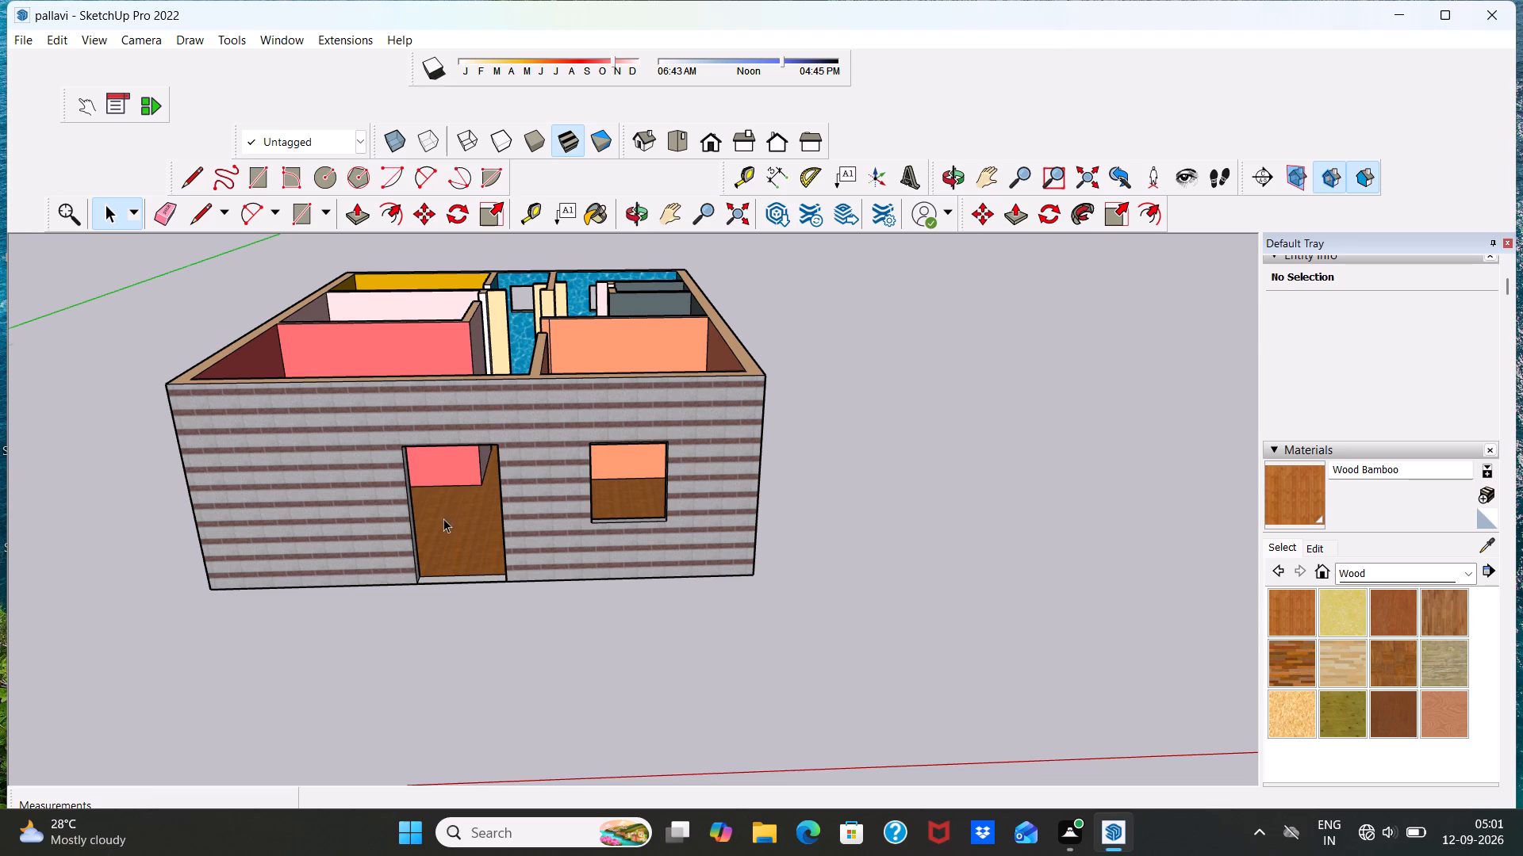
scroll(441, 522, down, 4)
scroll(392, 567, up, 7)
middle_drag(488, 513, 493, 460)
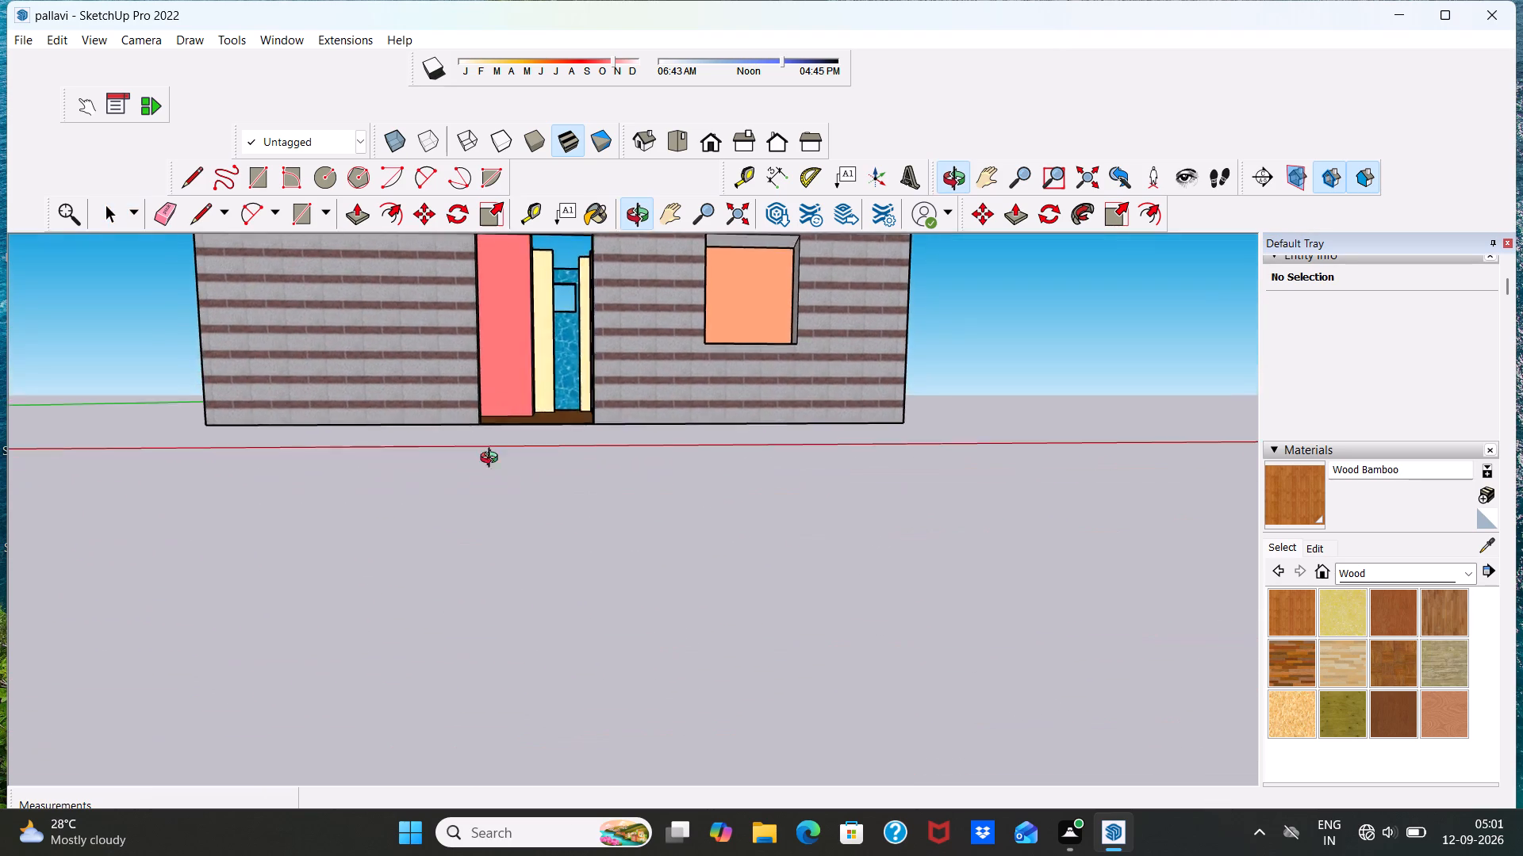
middle_drag(493, 460, 470, 535)
scroll(478, 503, down, 6)
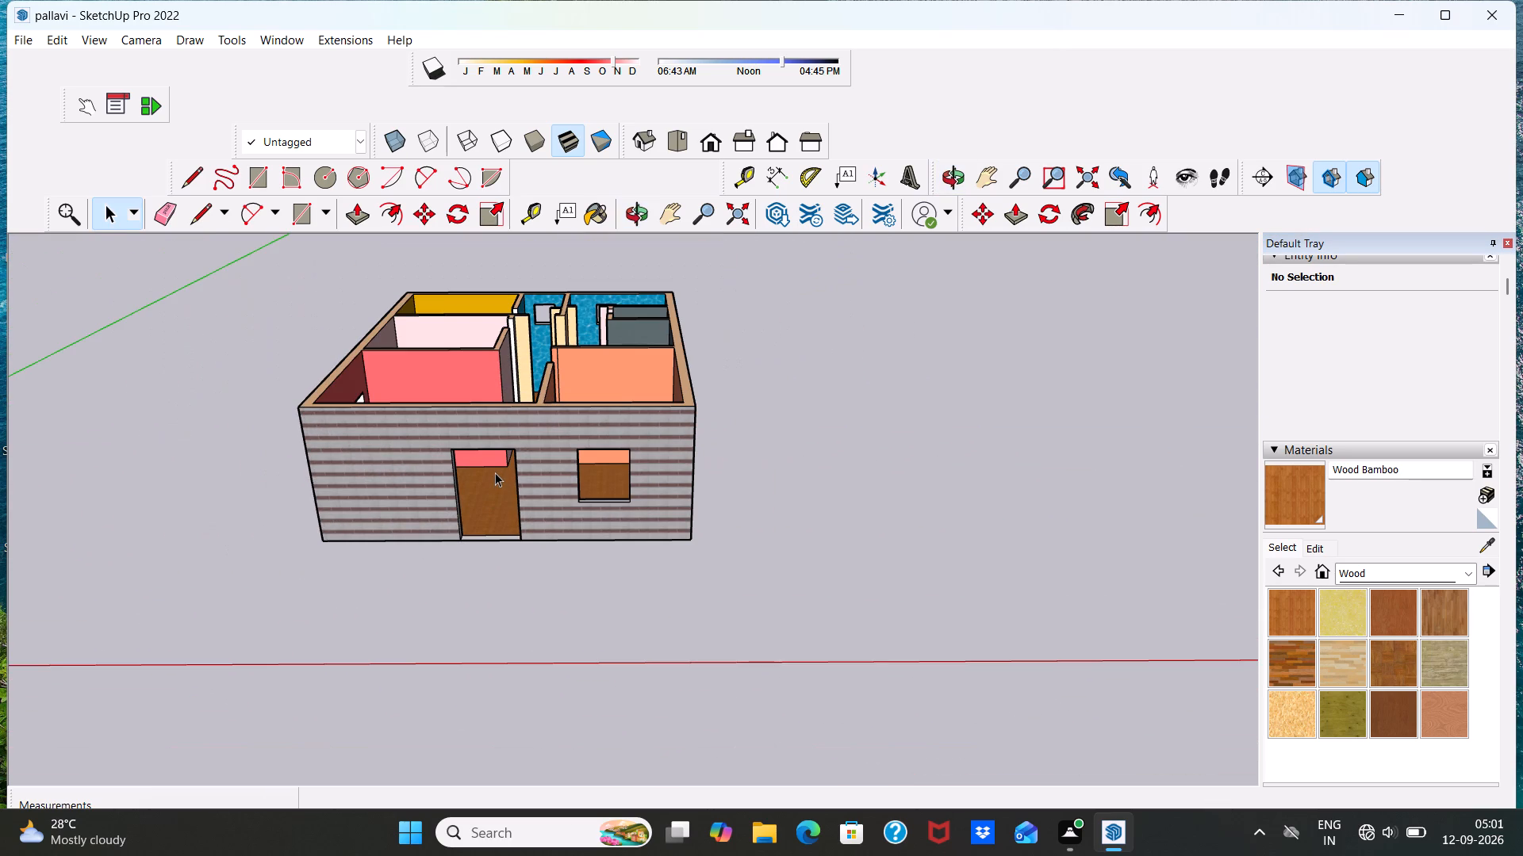
Examine the front wall's block cladding up close around the entrance door and window, and the whole facade.
middle_drag(546, 490, 548, 492)
middle_drag(548, 492, 611, 407)
scroll(607, 414, up, 1)
scroll(616, 404, up, 20)
scroll(616, 404, up, 7)
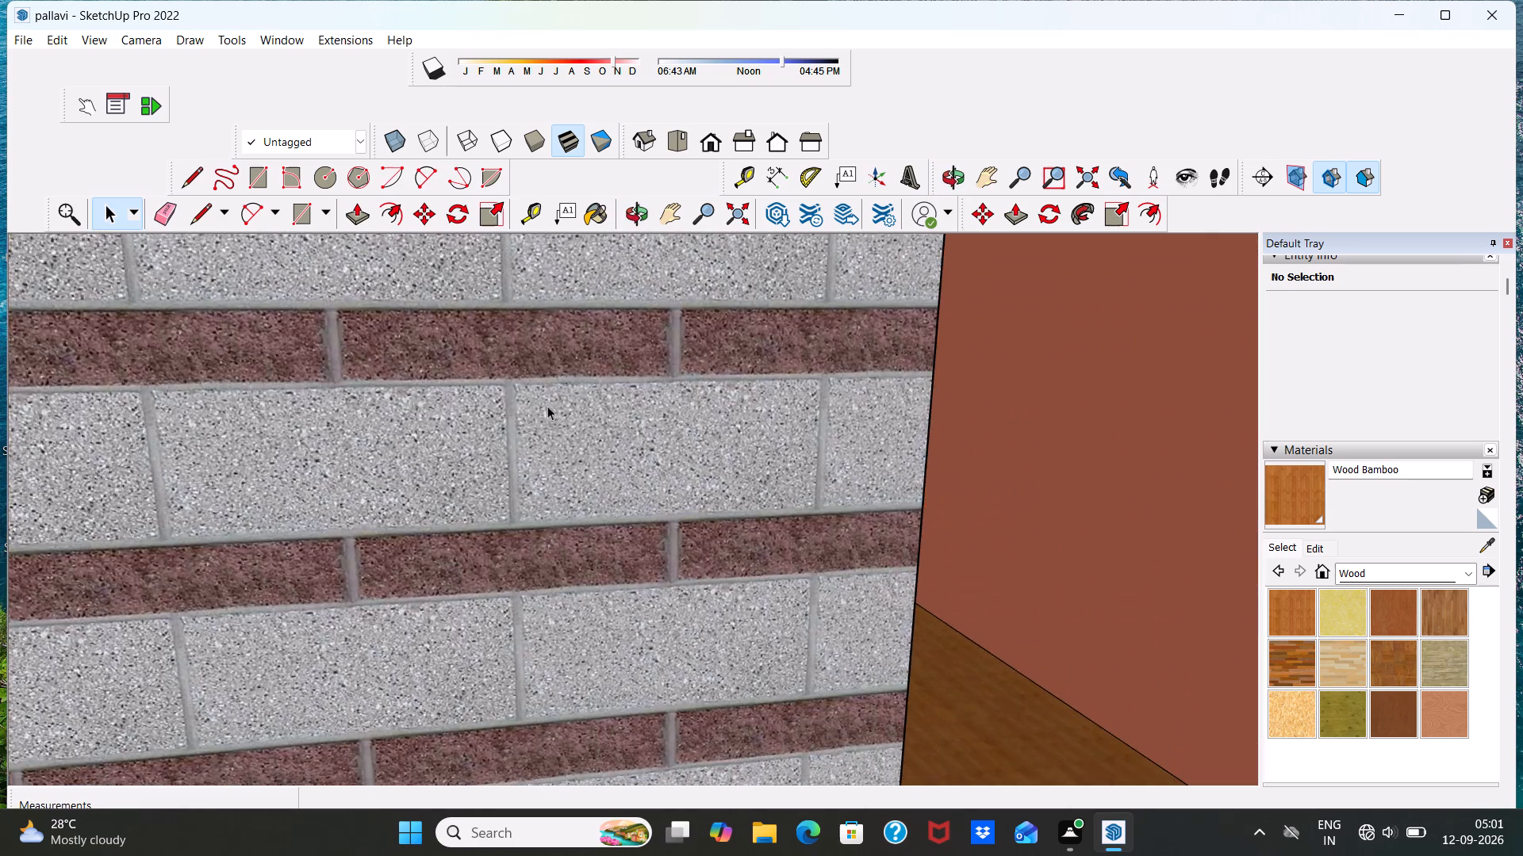
scroll(537, 360, up, 4)
scroll(532, 365, down, 20)
scroll(532, 365, down, 2)
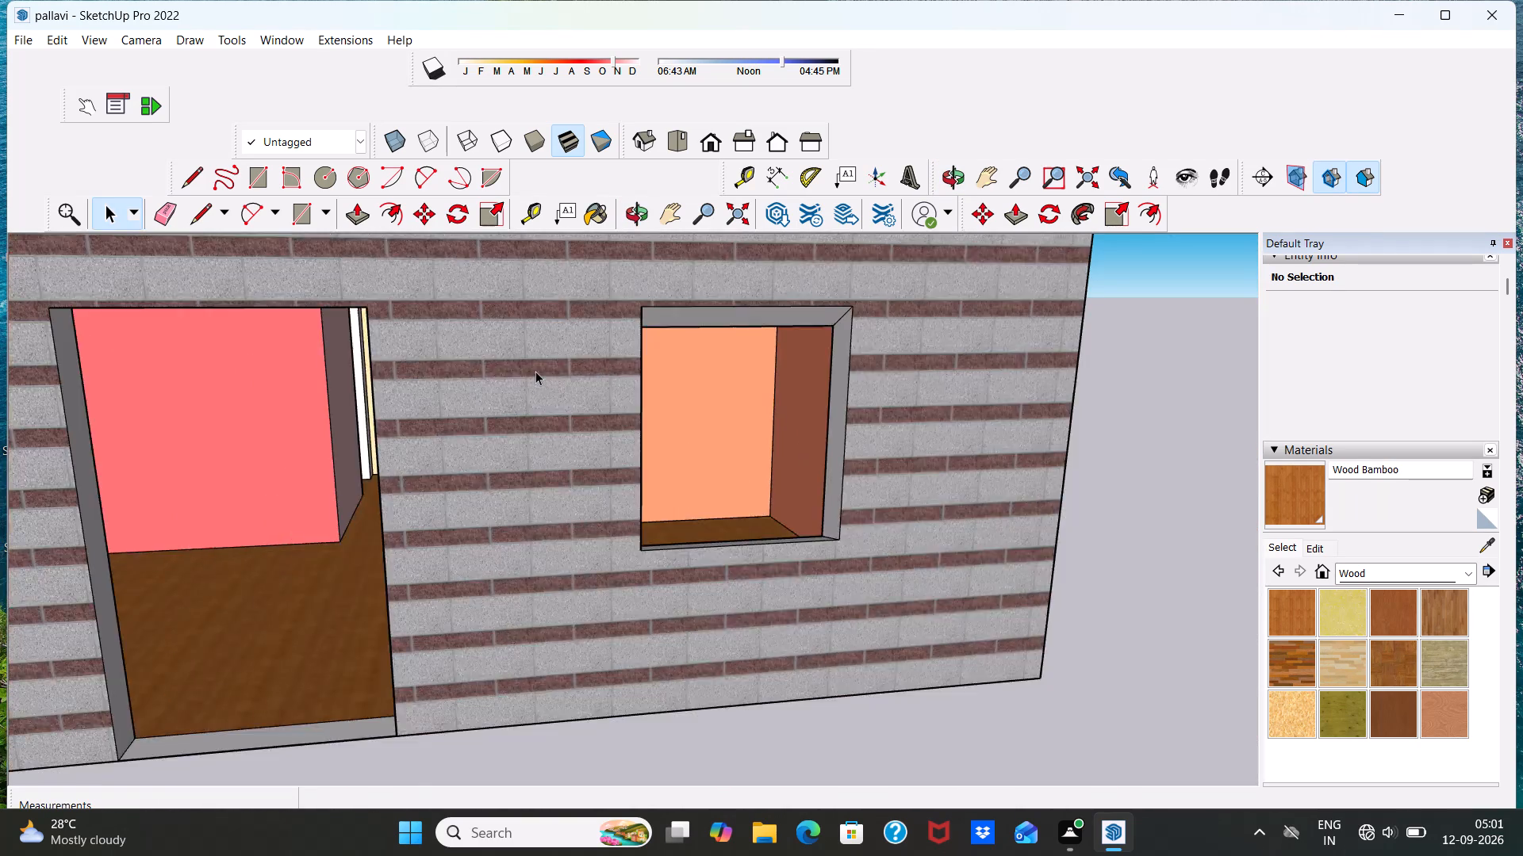
scroll(535, 371, down, 15)
scroll(458, 380, up, 11)
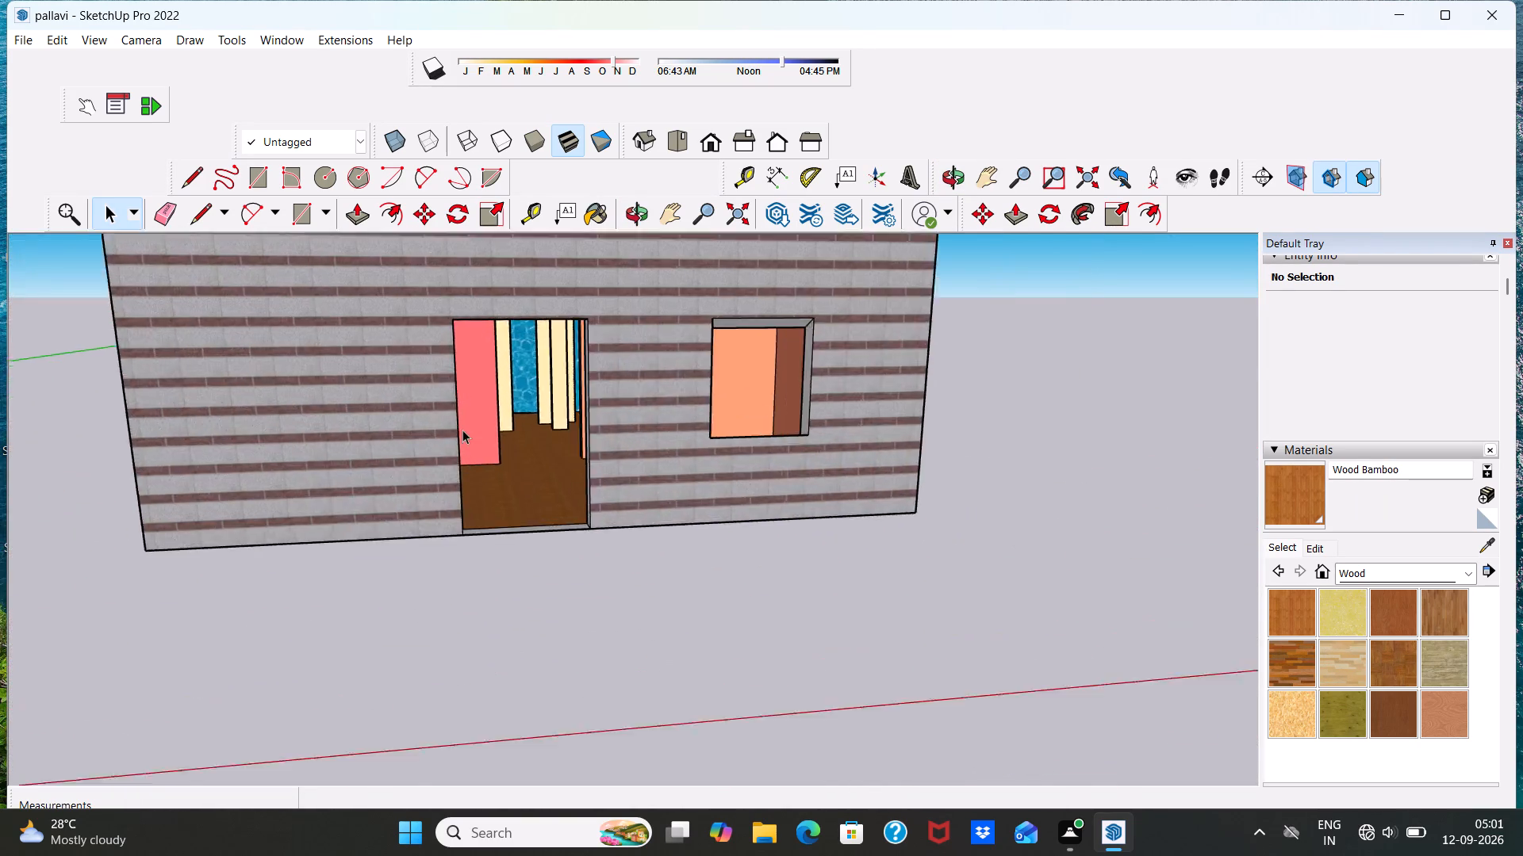
scroll(462, 430, up, 3)
scroll(461, 413, down, 16)
scroll(357, 361, up, 11)
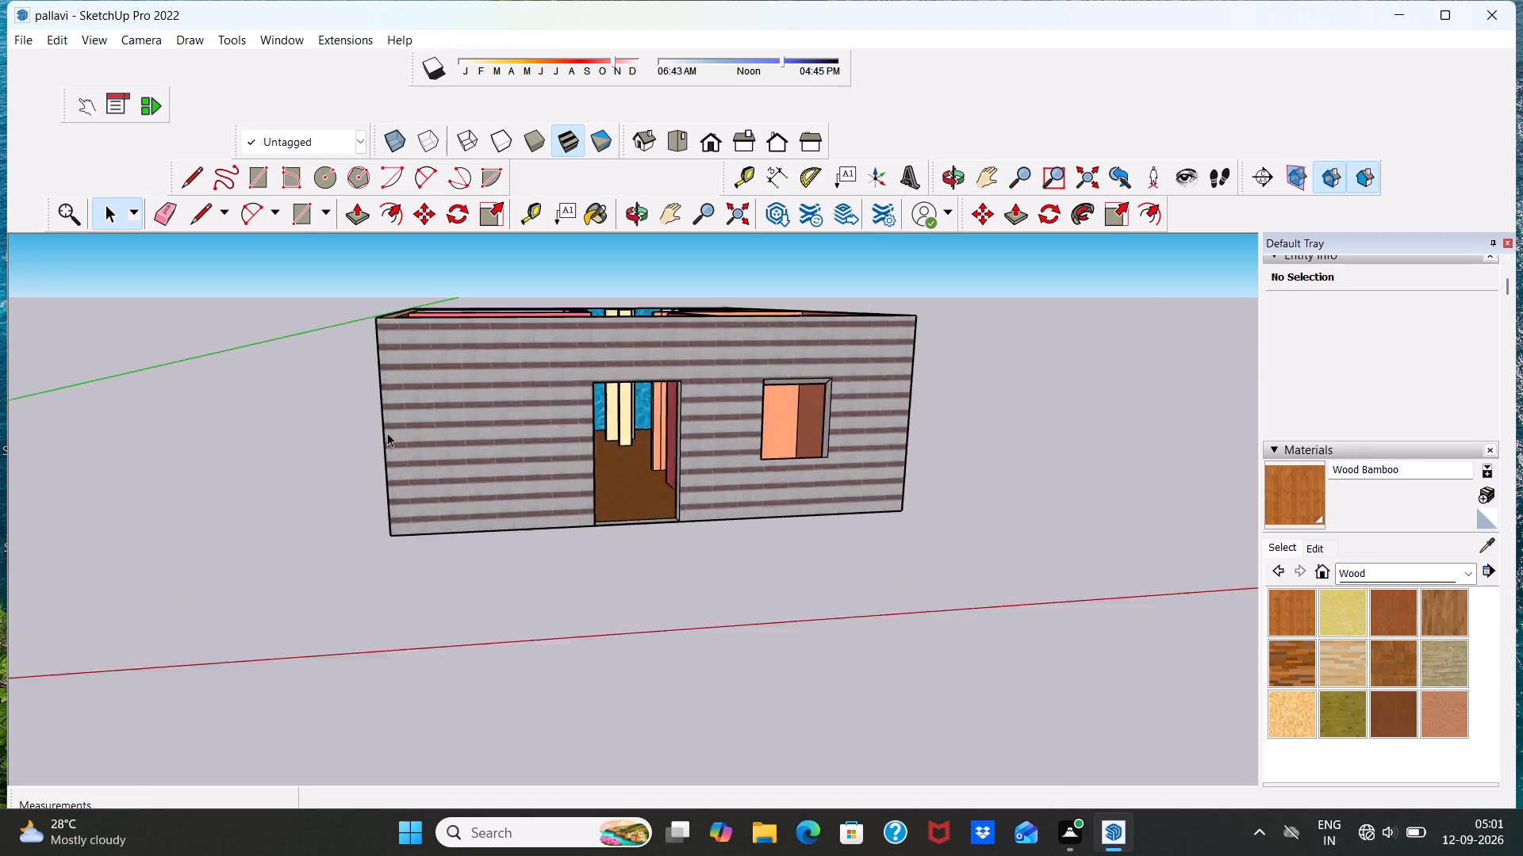
scroll(387, 433, up, 4)
scroll(435, 392, down, 10)
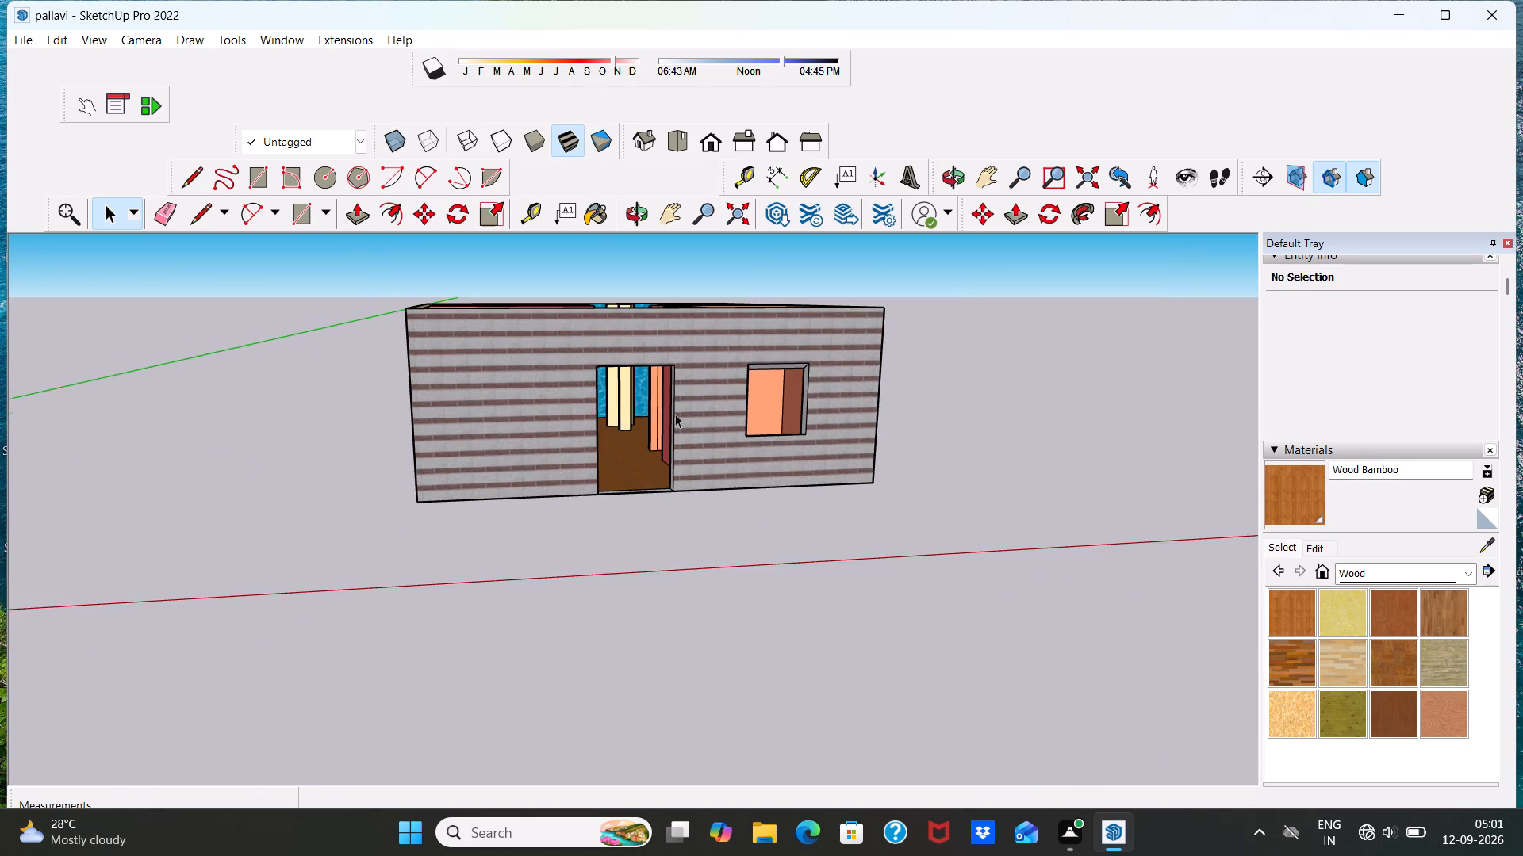
Examine the clad house exterior from the front, the corner beside the window, and the side wall.
scroll(677, 415, down, 5)
scroll(804, 410, up, 7)
middle_drag(775, 416, 623, 531)
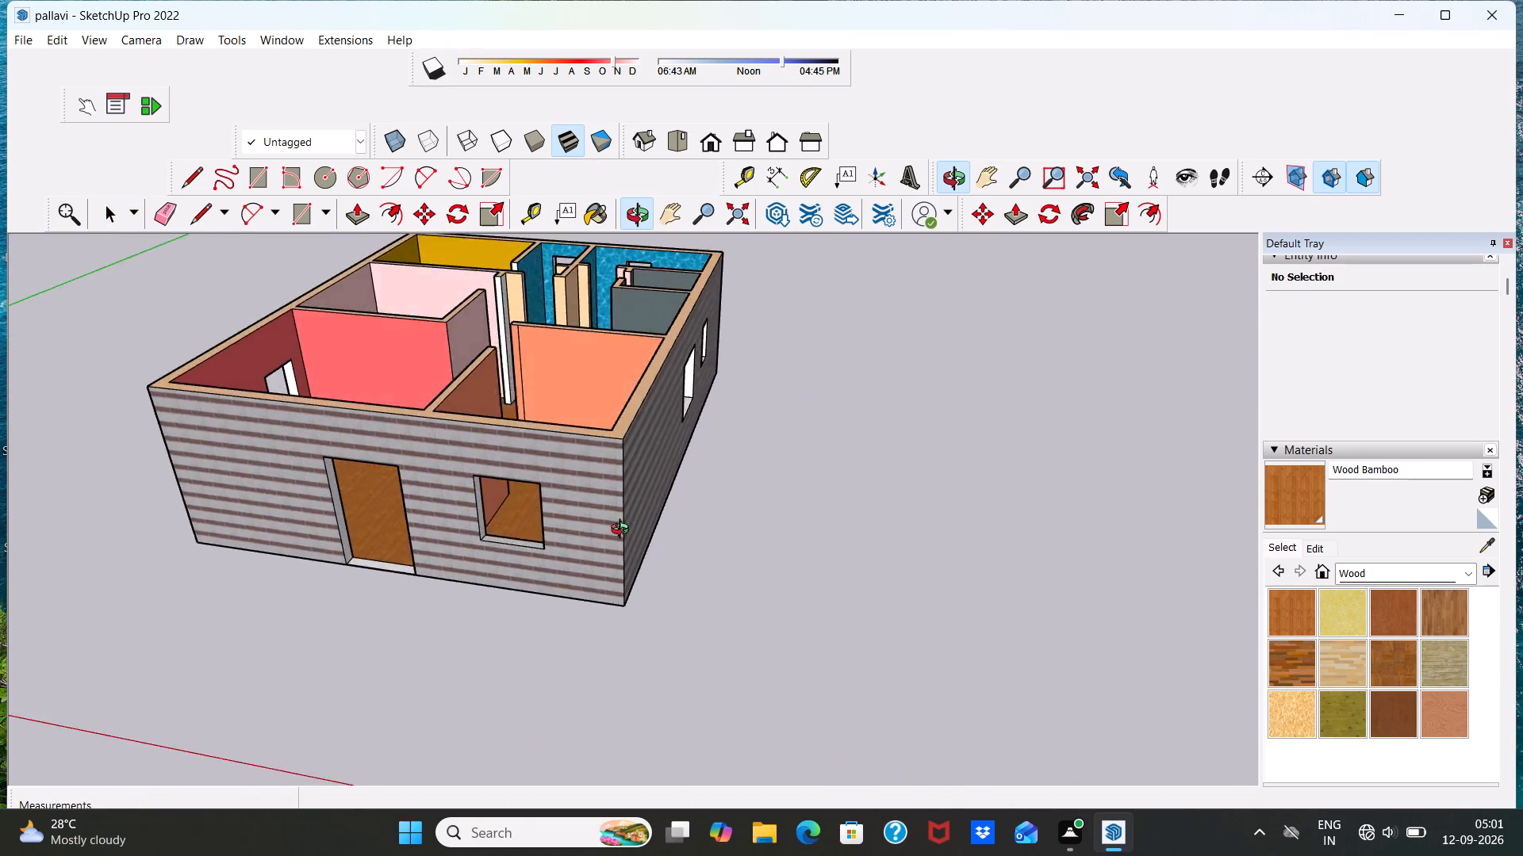
middle_drag(623, 531, 451, 512)
scroll(458, 447, up, 7)
scroll(477, 514, down, 3)
scroll(481, 510, up, 3)
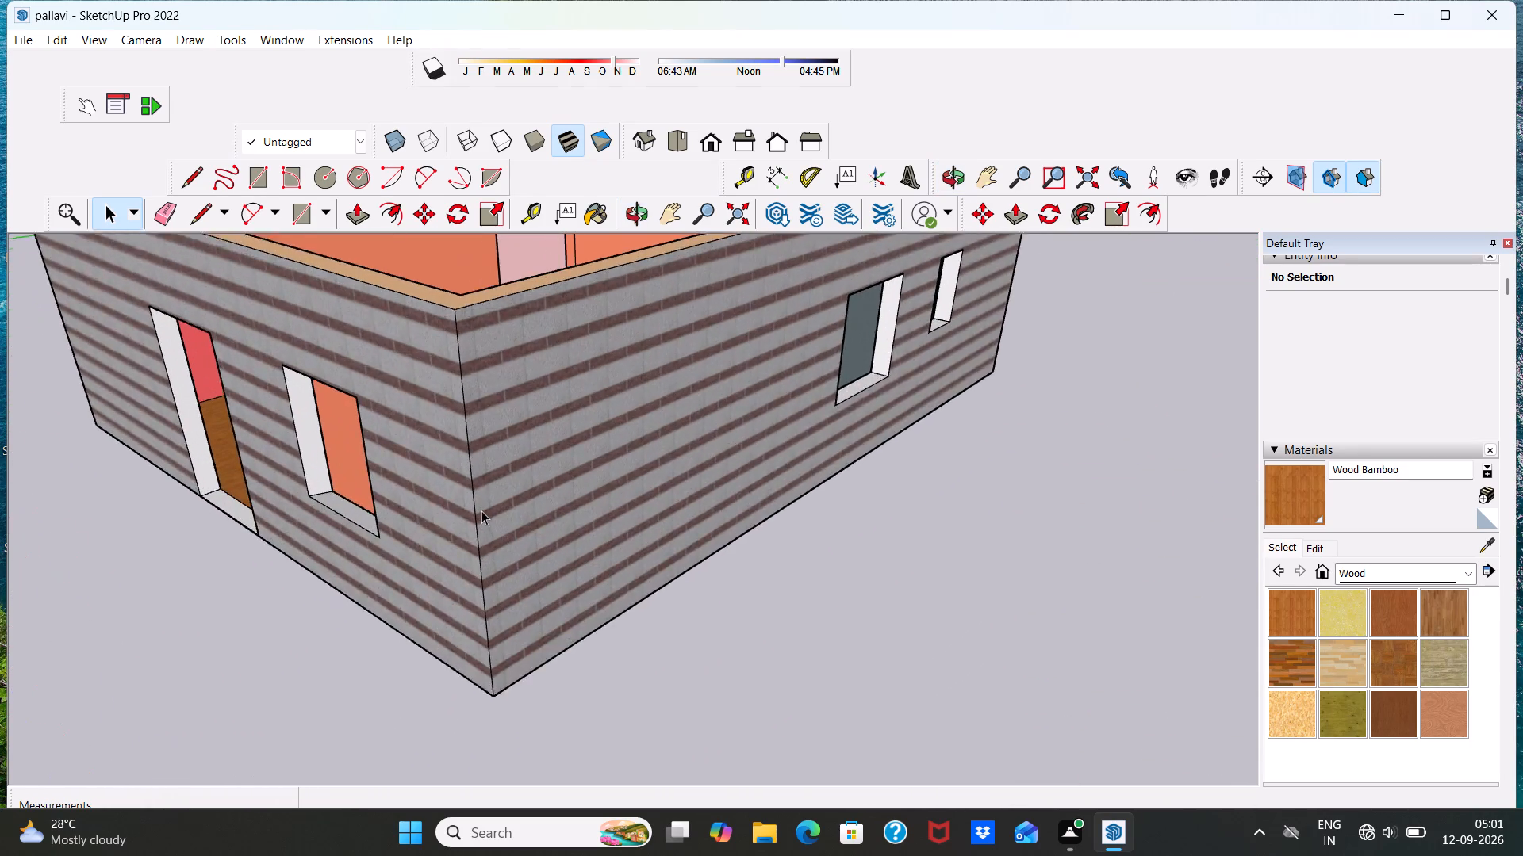
scroll(481, 510, up, 2)
scroll(481, 506, down, 13)
middle_drag(430, 514, 670, 470)
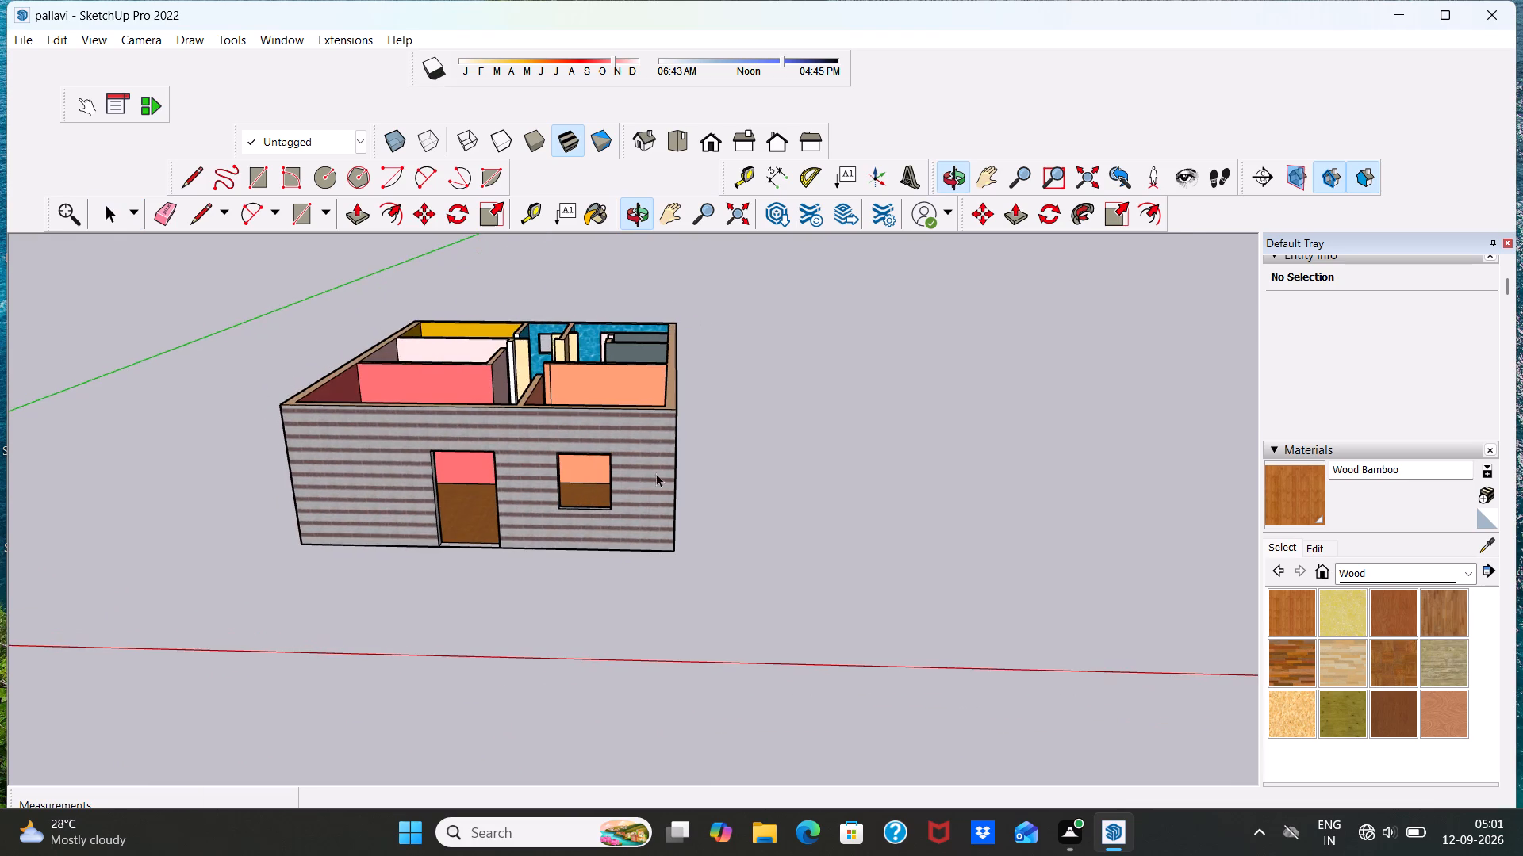
middle_drag(551, 507, 562, 476)
scroll(528, 449, up, 4)
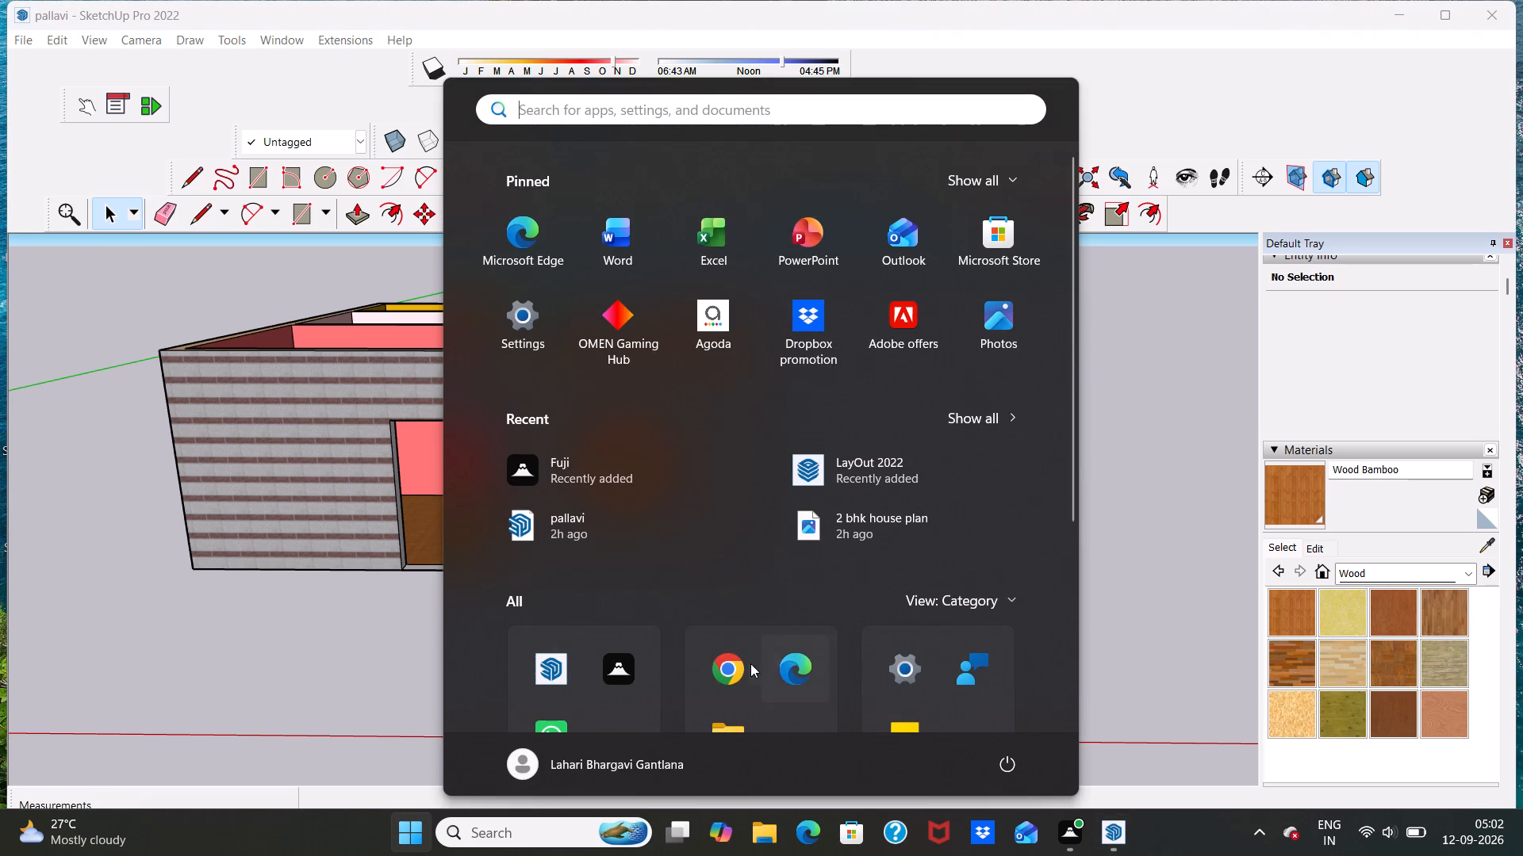
Switch to Chrome, search Google for 3d warehouse and open the 3D Warehouse site.
click(729, 670)
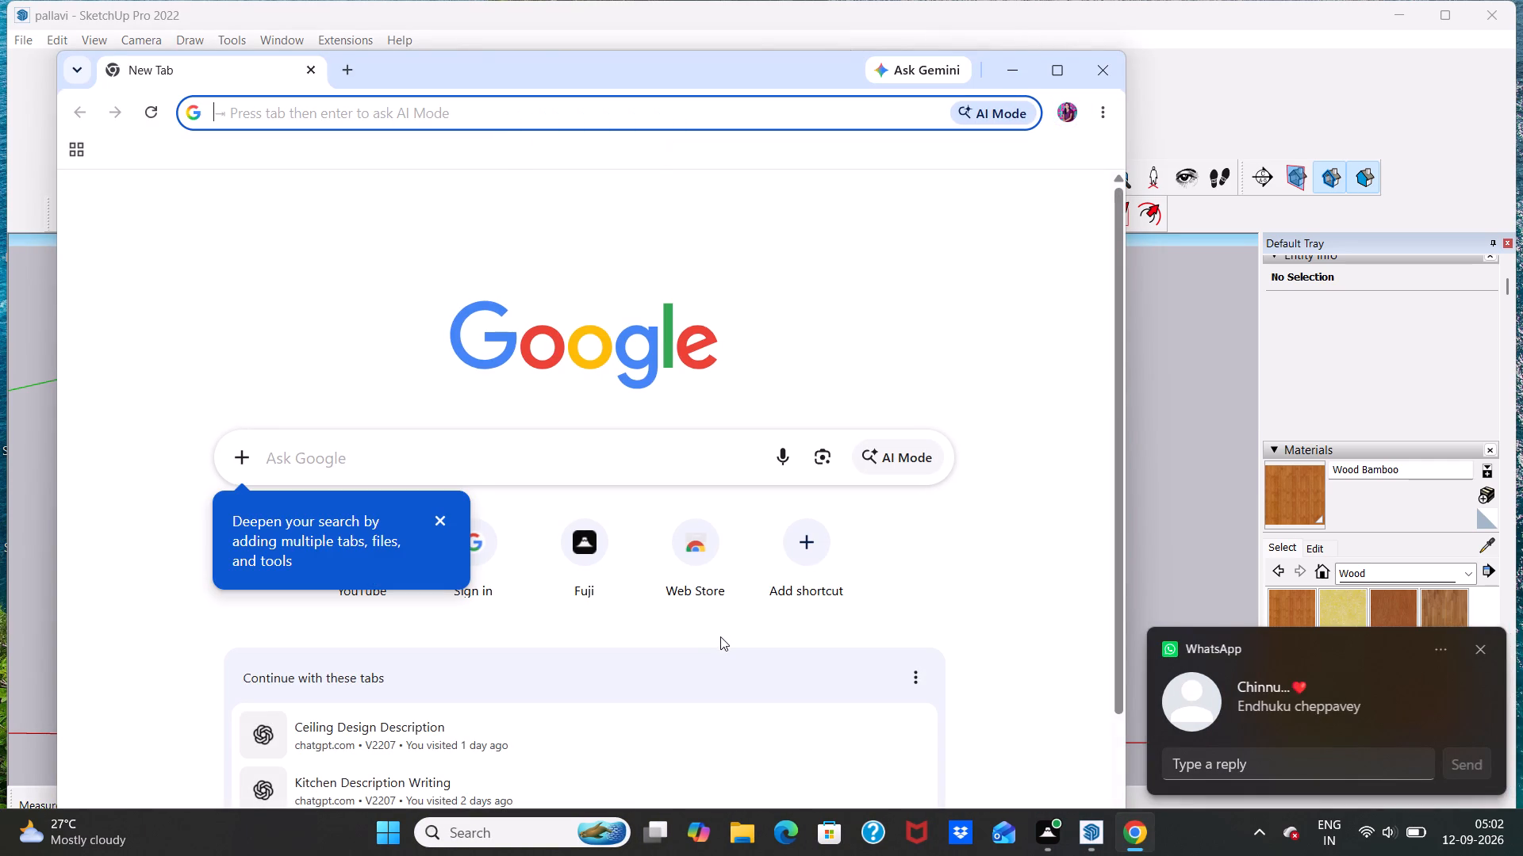
click(301, 457)
click(340, 508)
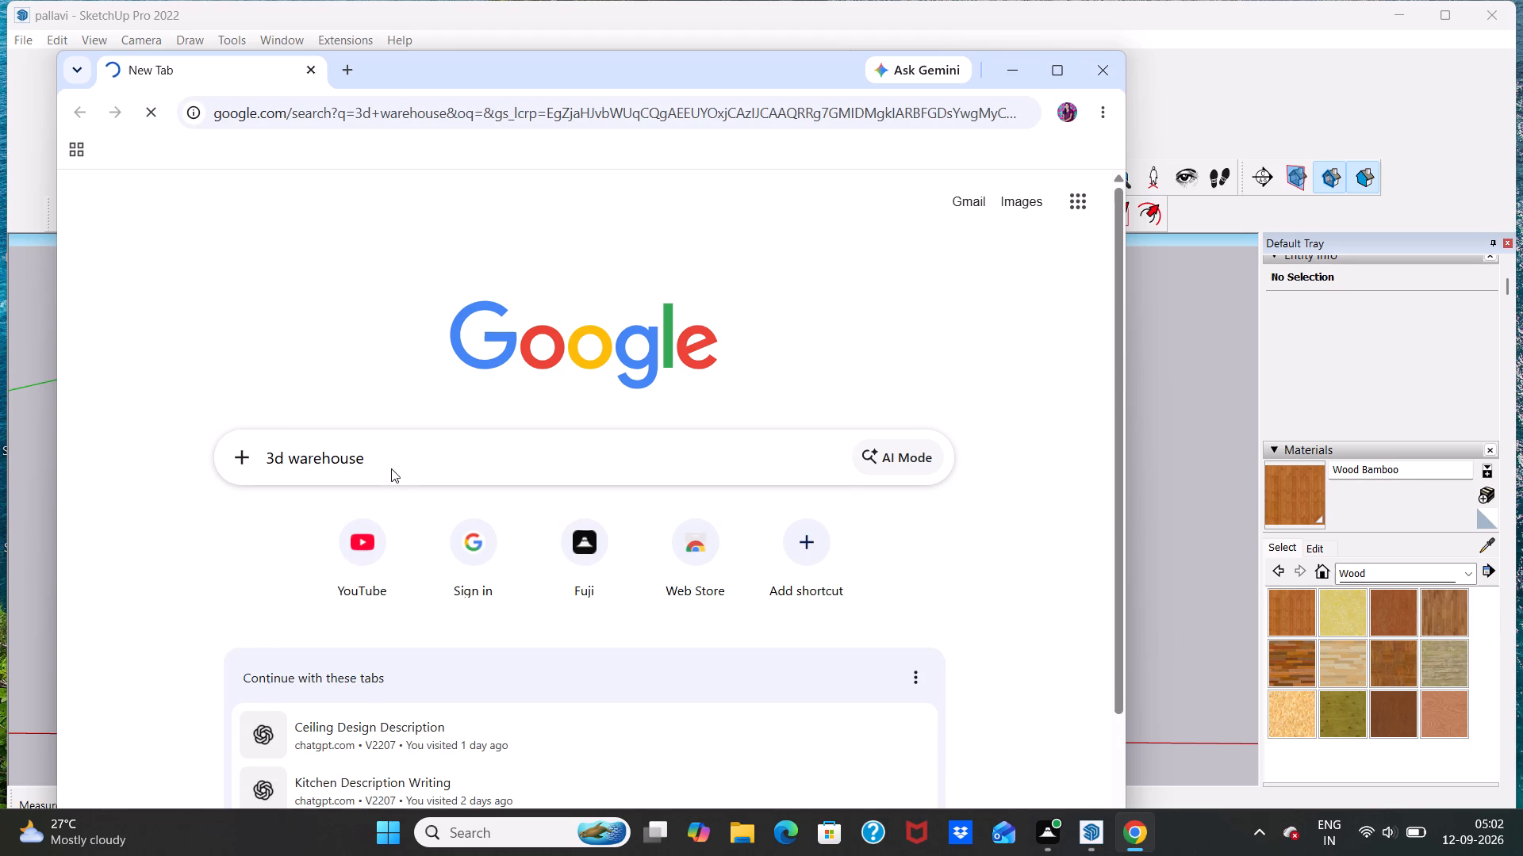
click(244, 360)
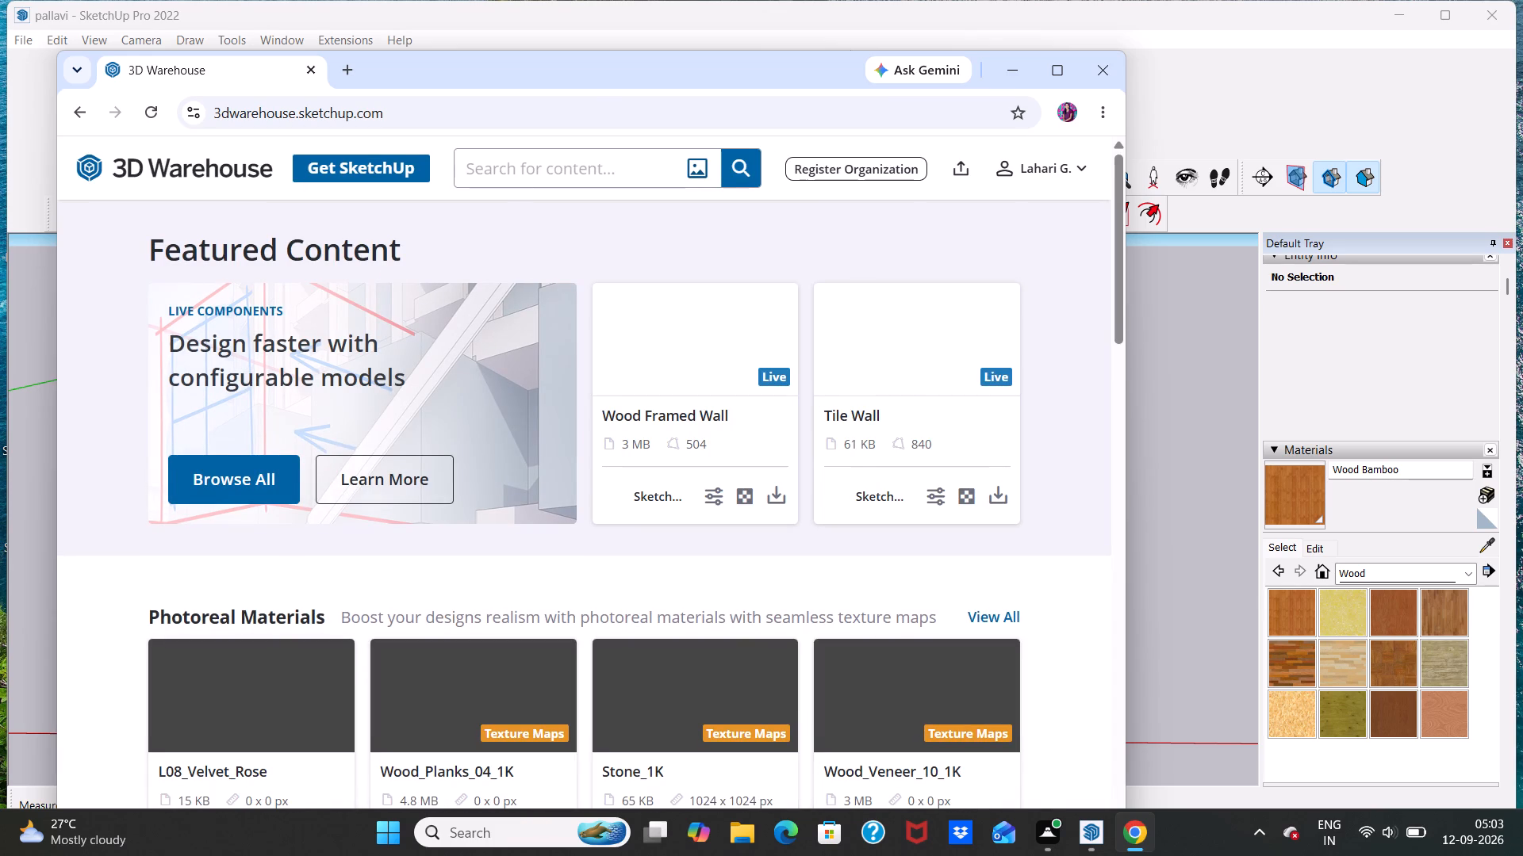
Search 3D Warehouse for "doors design".
click(523, 164)
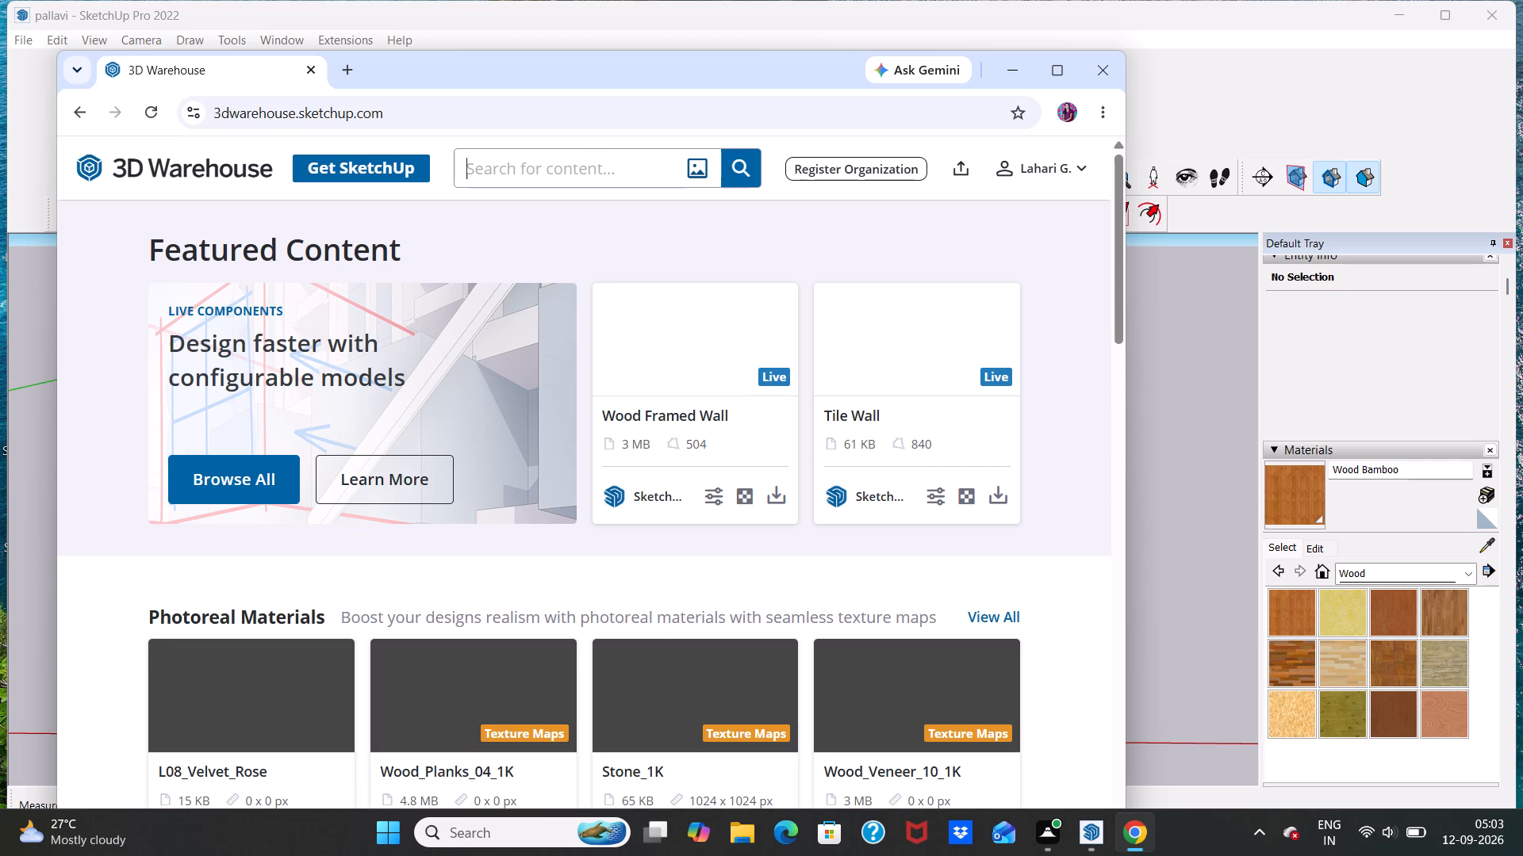
key(d)
text(oors)
key(space)
text(dr)
key(BackSpace)
text(es)
key(i)
text(gn)
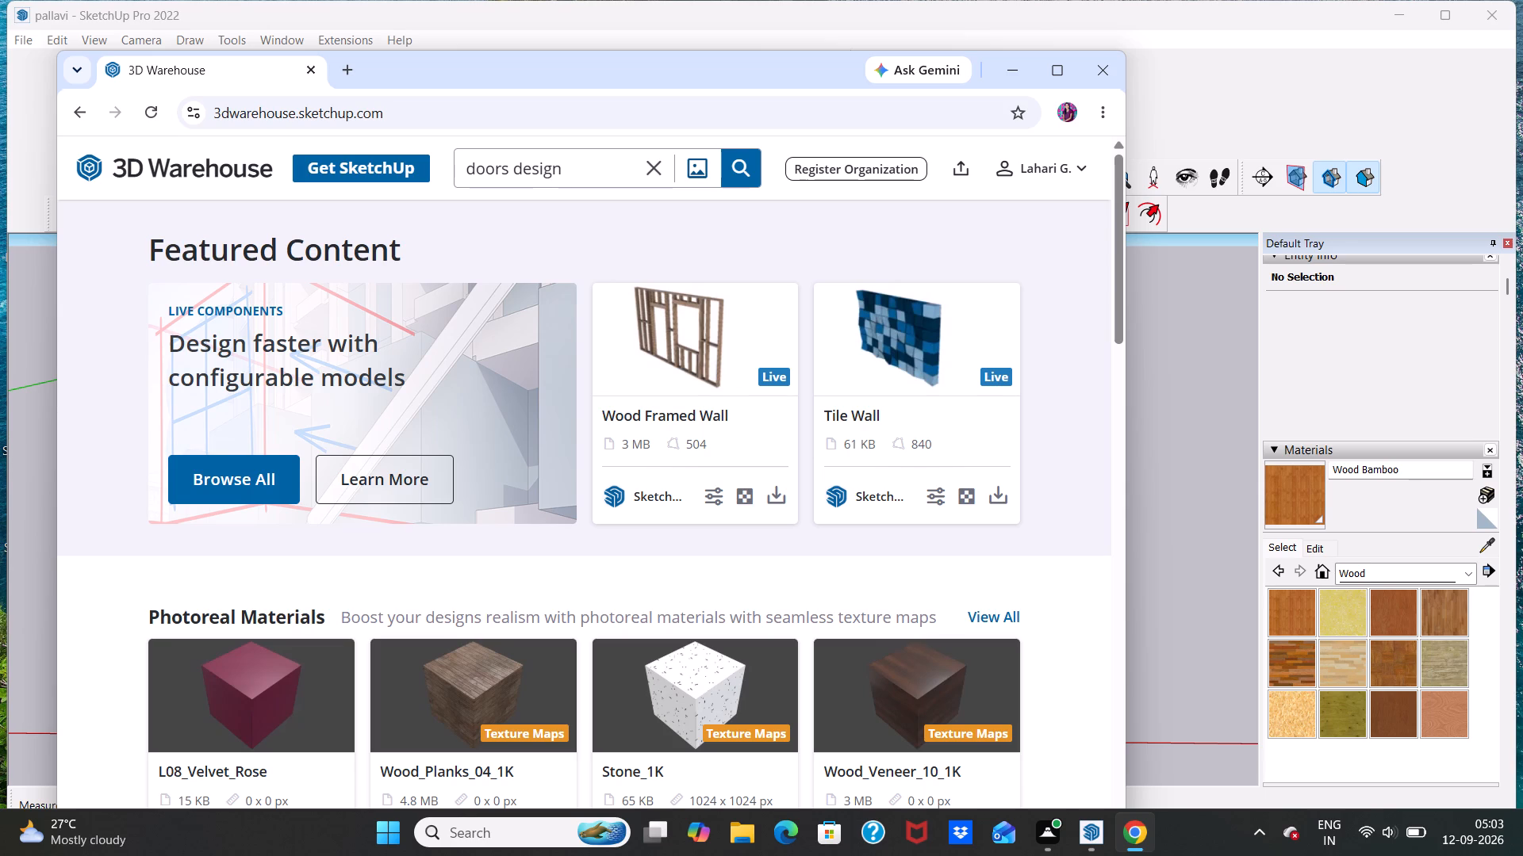
click(748, 163)
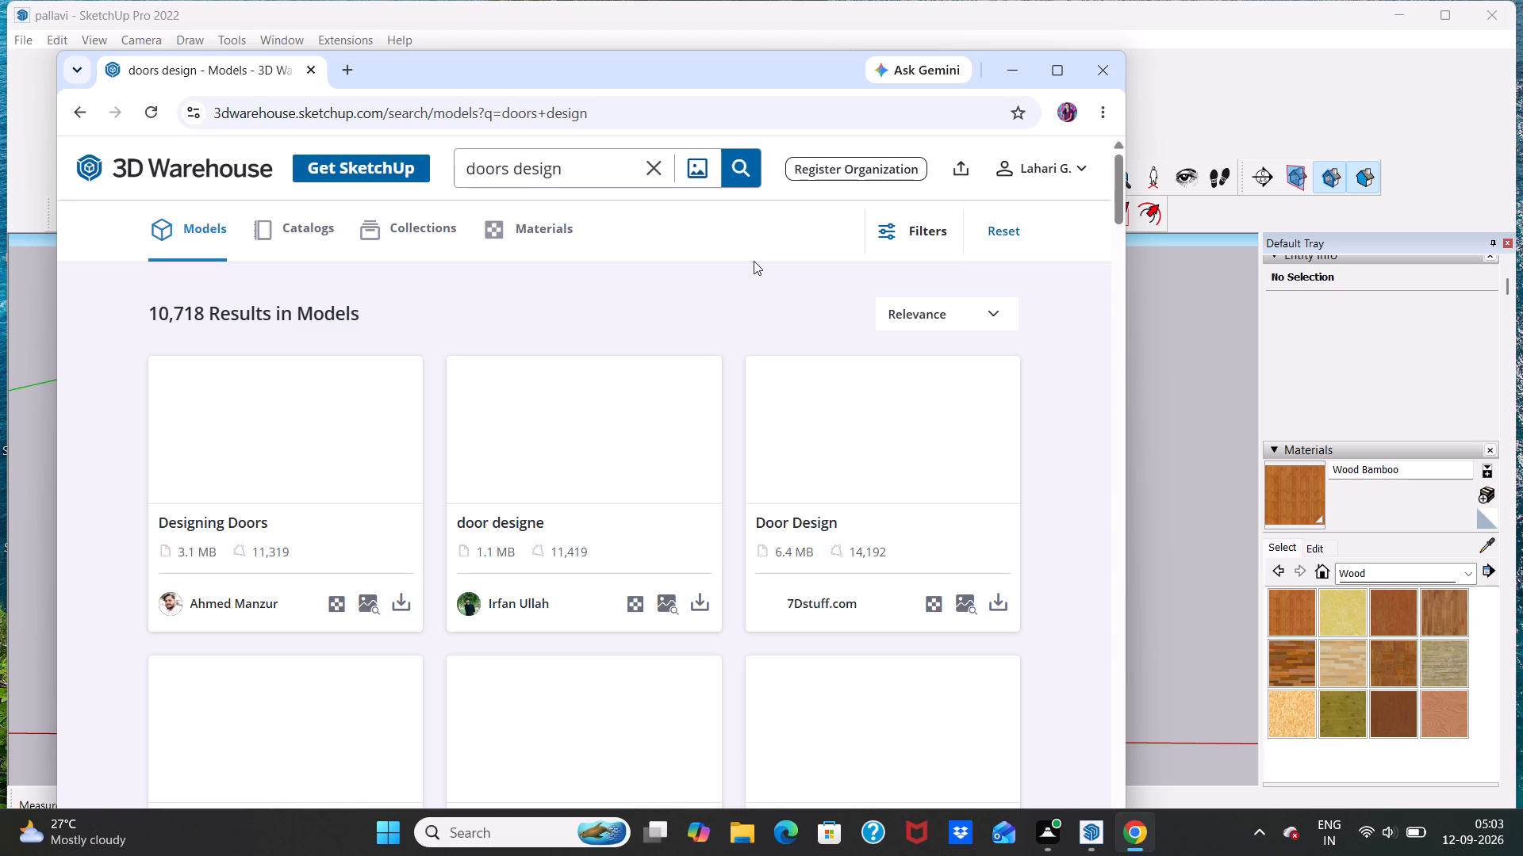
Look through the door model results for a design suitable as the house's main door.
scroll(786, 281, down, 4)
scroll(787, 322, up, 7)
scroll(968, 567, down, 4)
scroll(966, 567, up, 6)
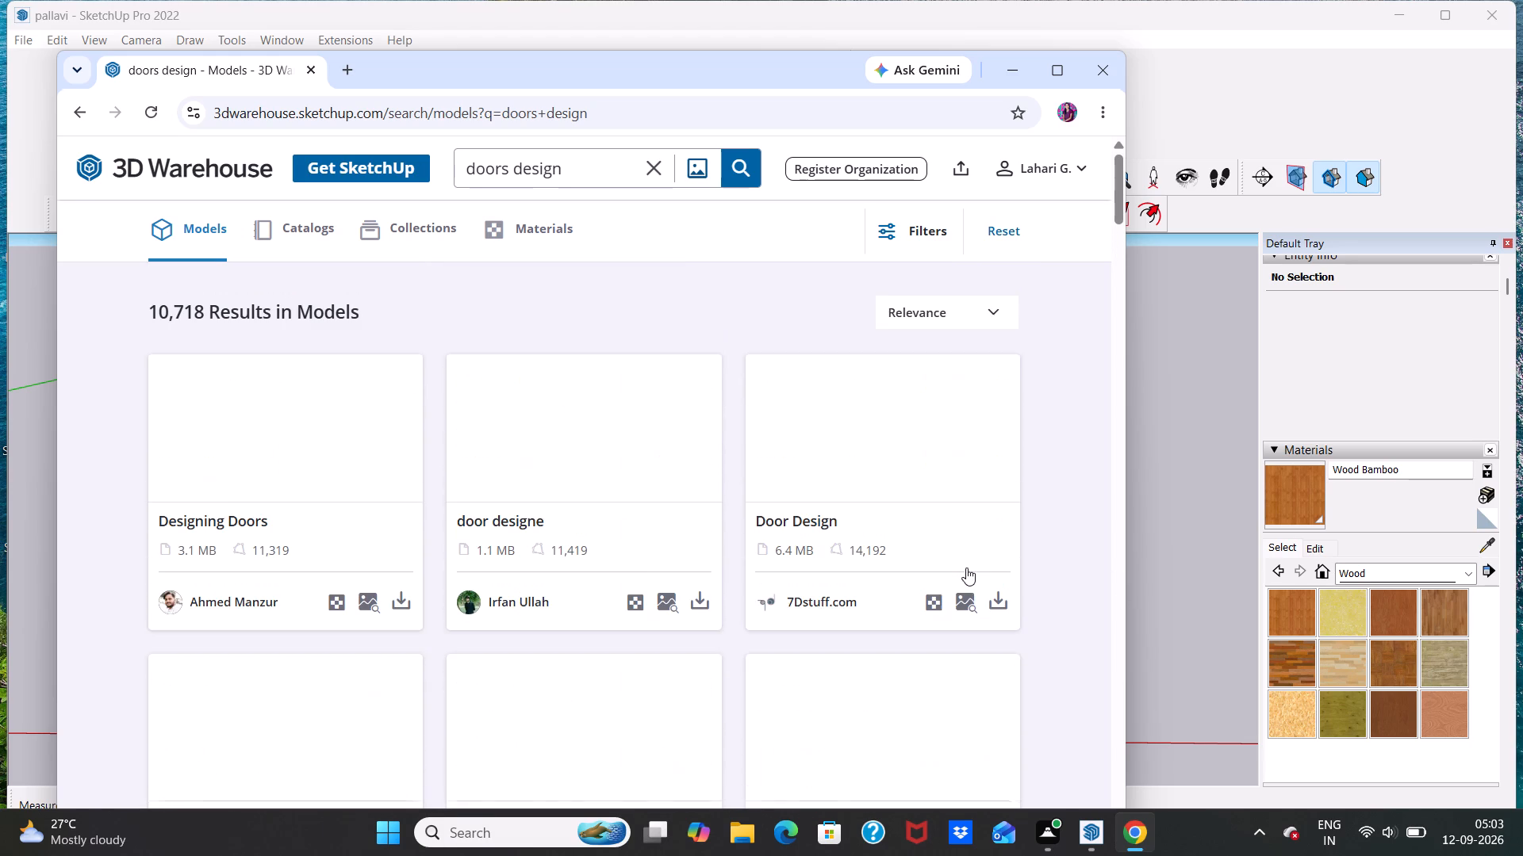
scroll(564, 461, up, 1)
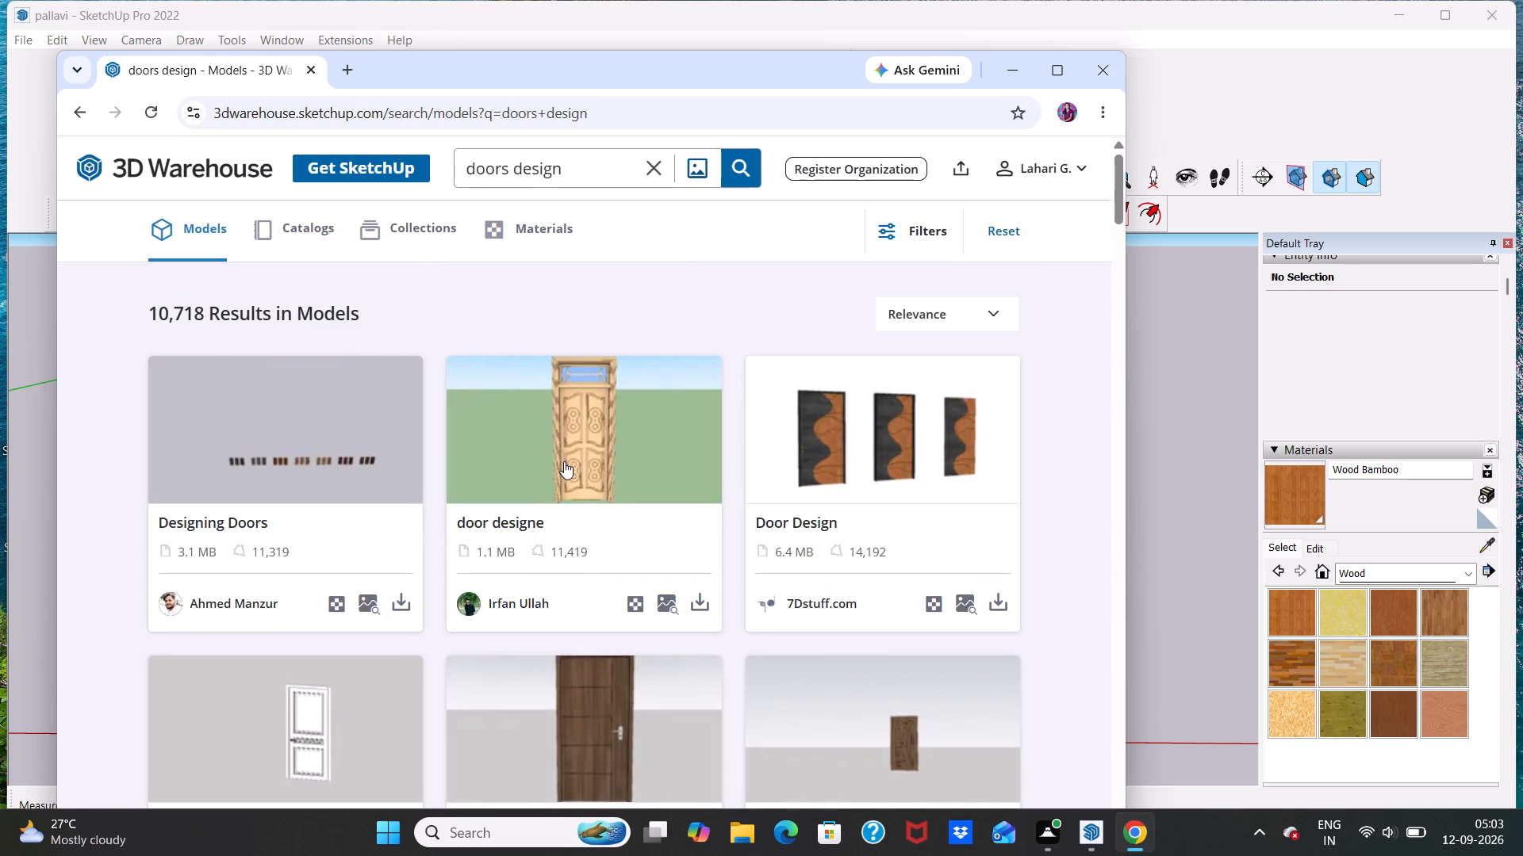
scroll(564, 461, up, 2)
scroll(570, 472, down, 3)
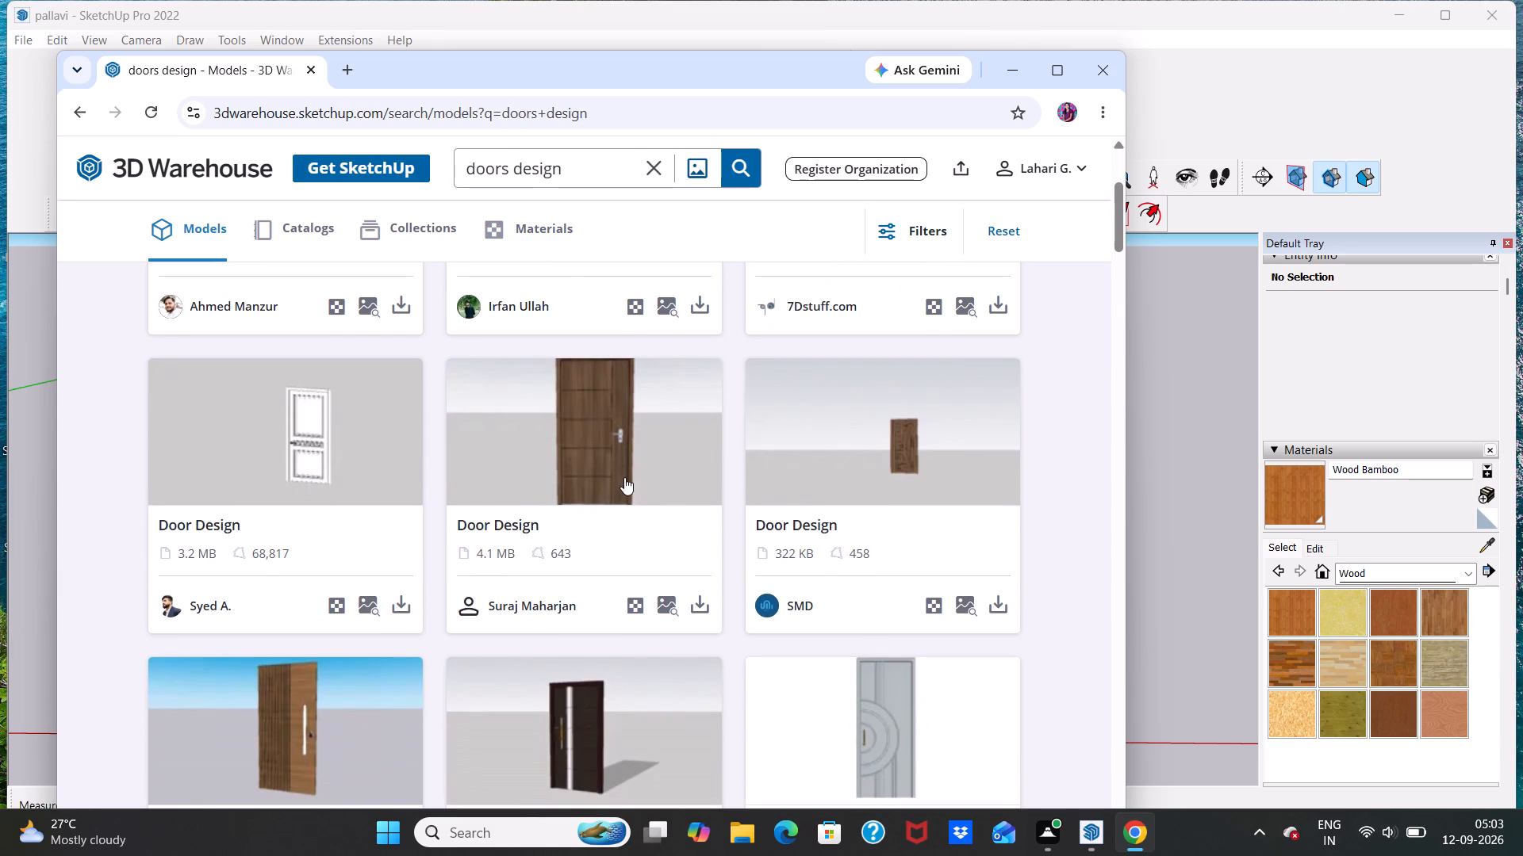
scroll(548, 687, down, 2)
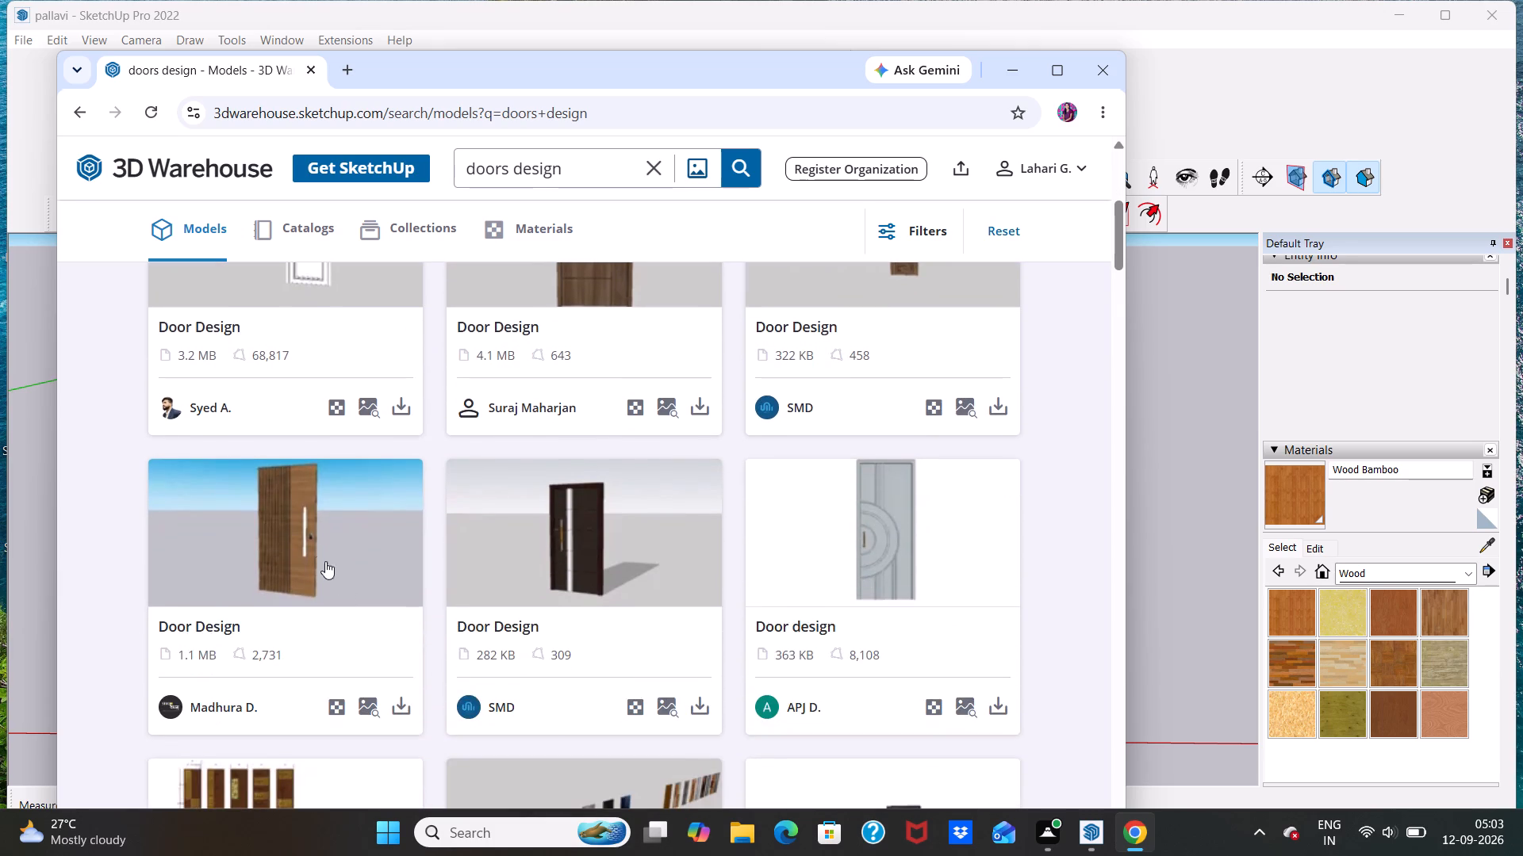
scroll(313, 539, up, 4)
scroll(295, 562, down, 7)
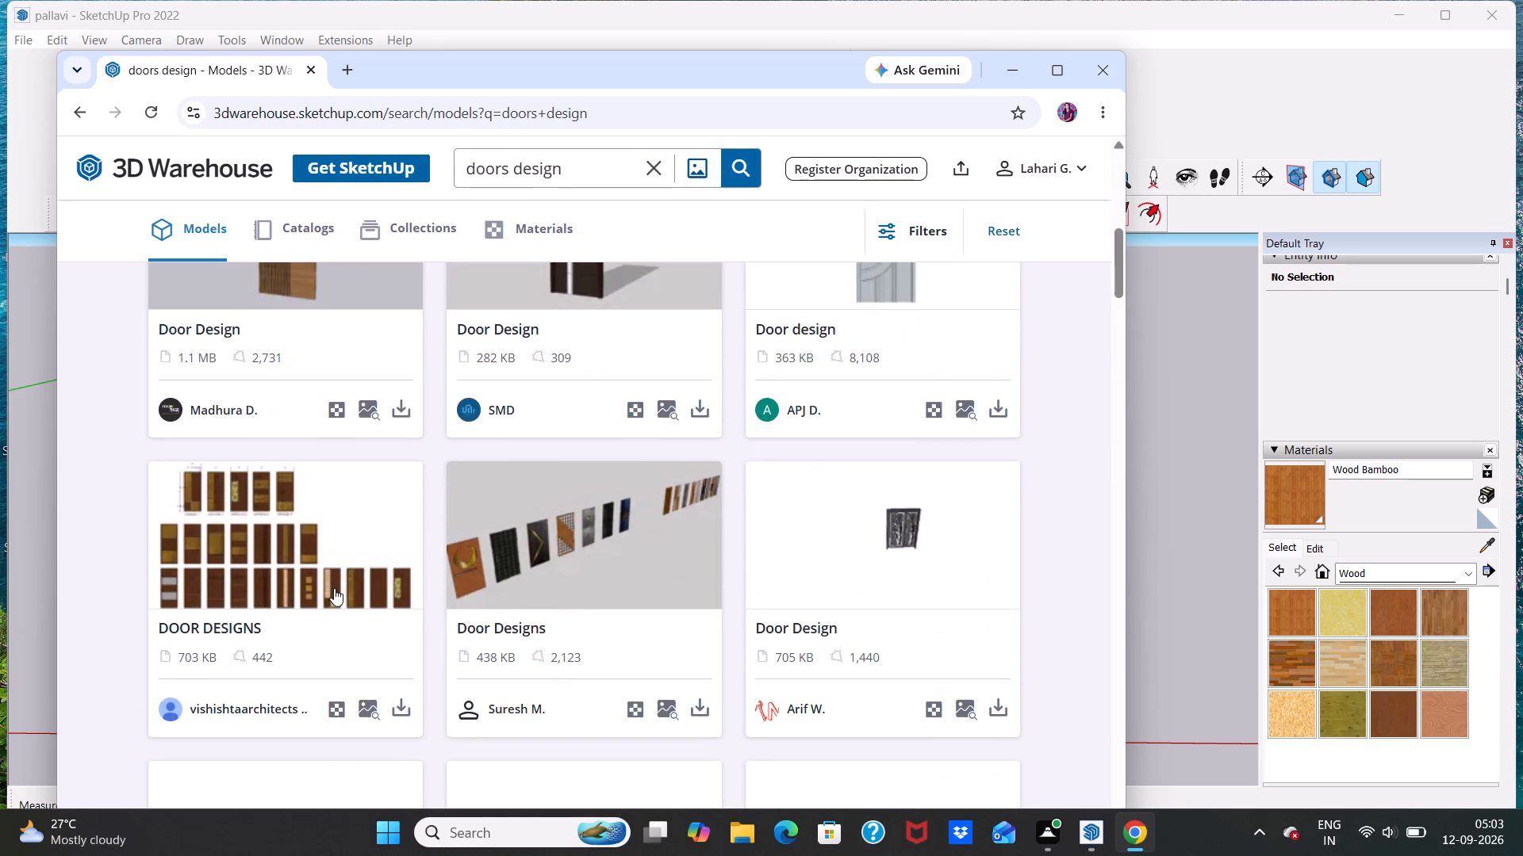
scroll(547, 585, down, 4)
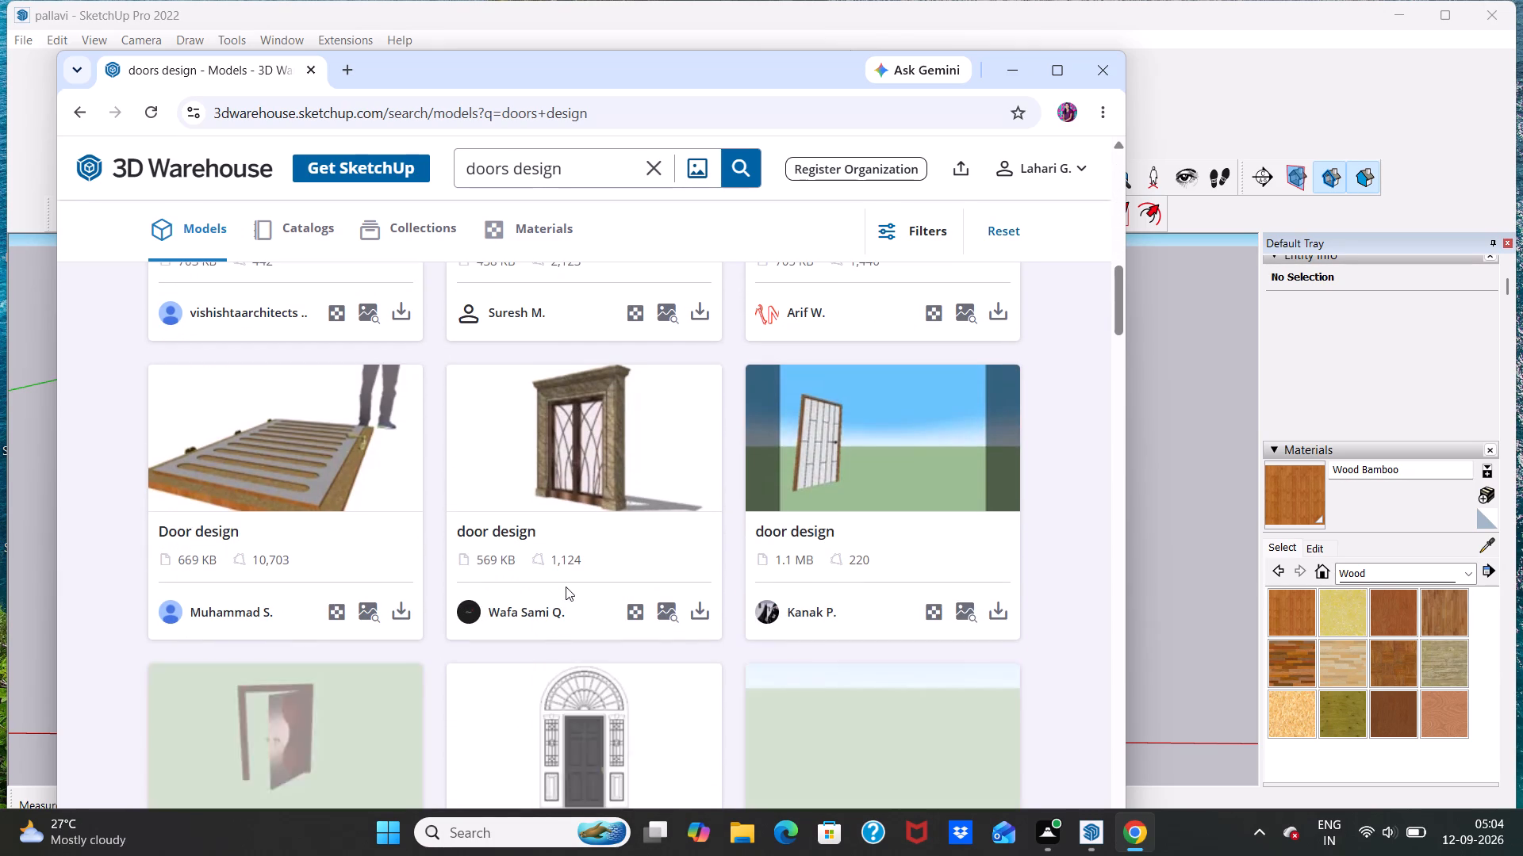
scroll(566, 587, down, 3)
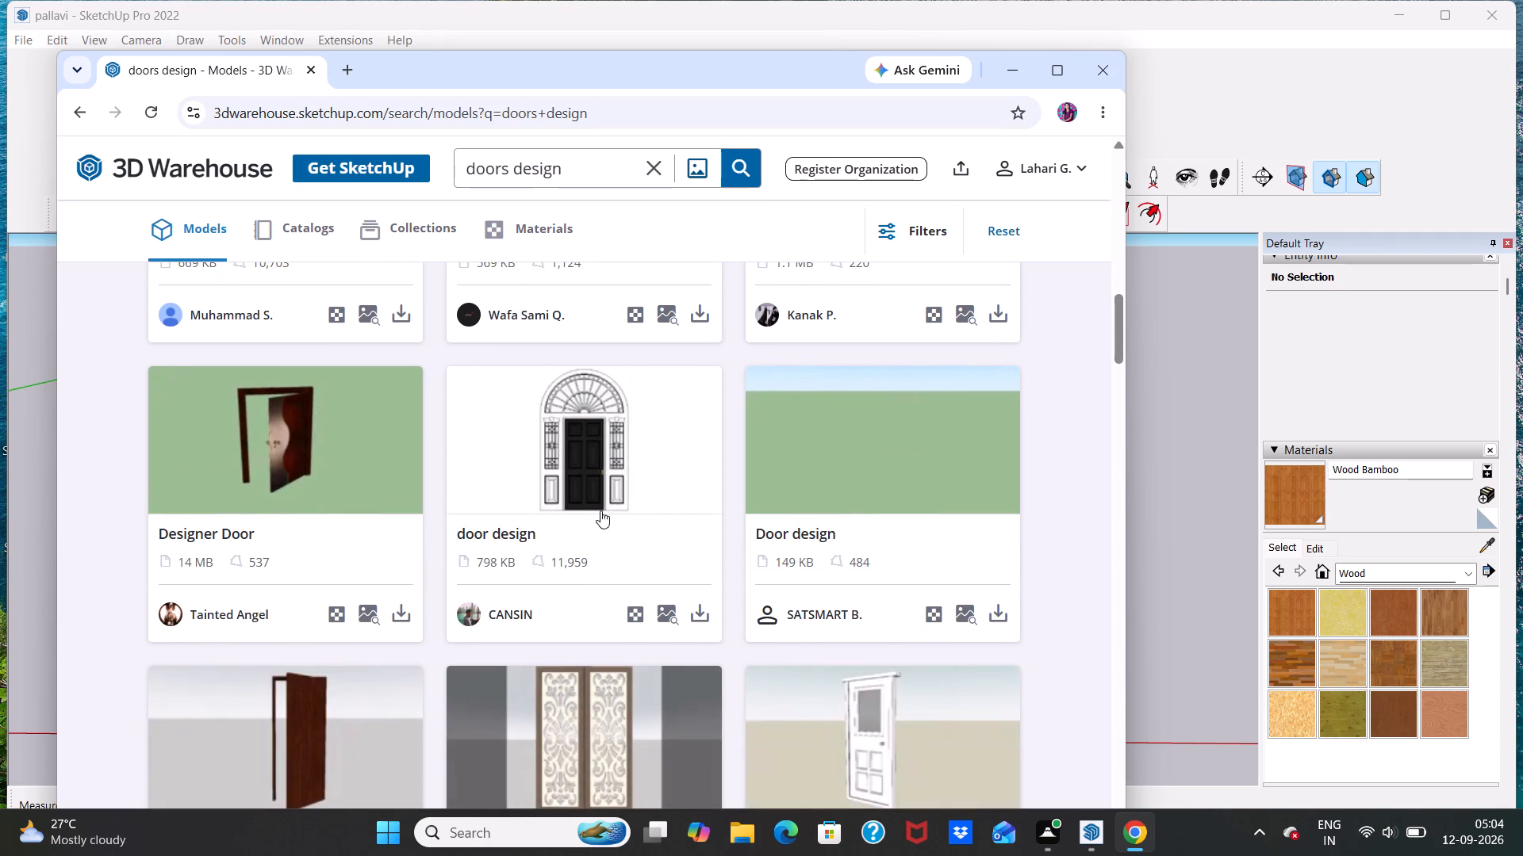
scroll(599, 564, down, 3)
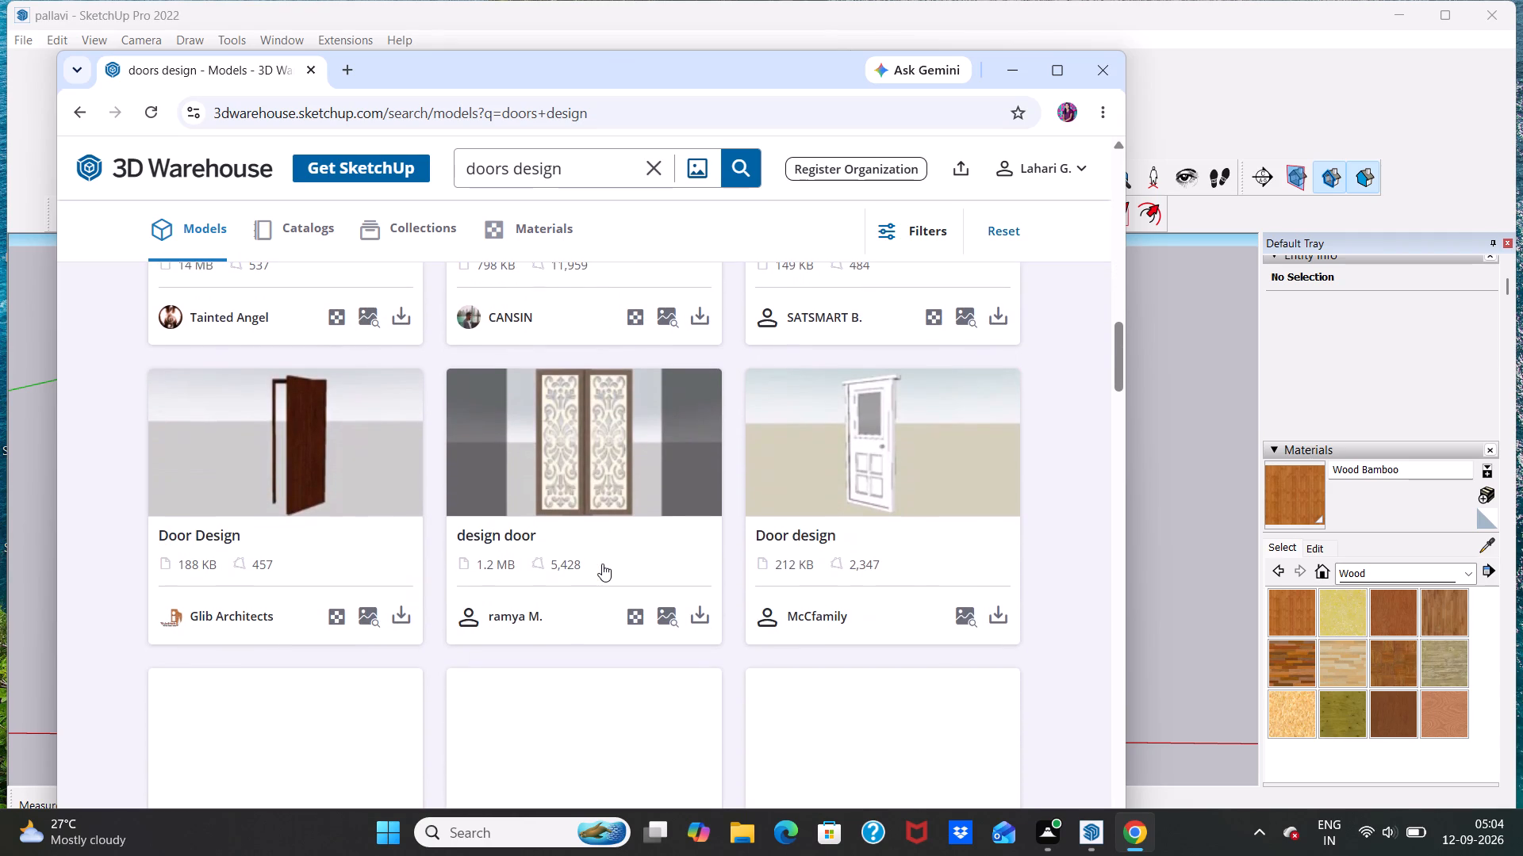
scroll(604, 563, down, 2)
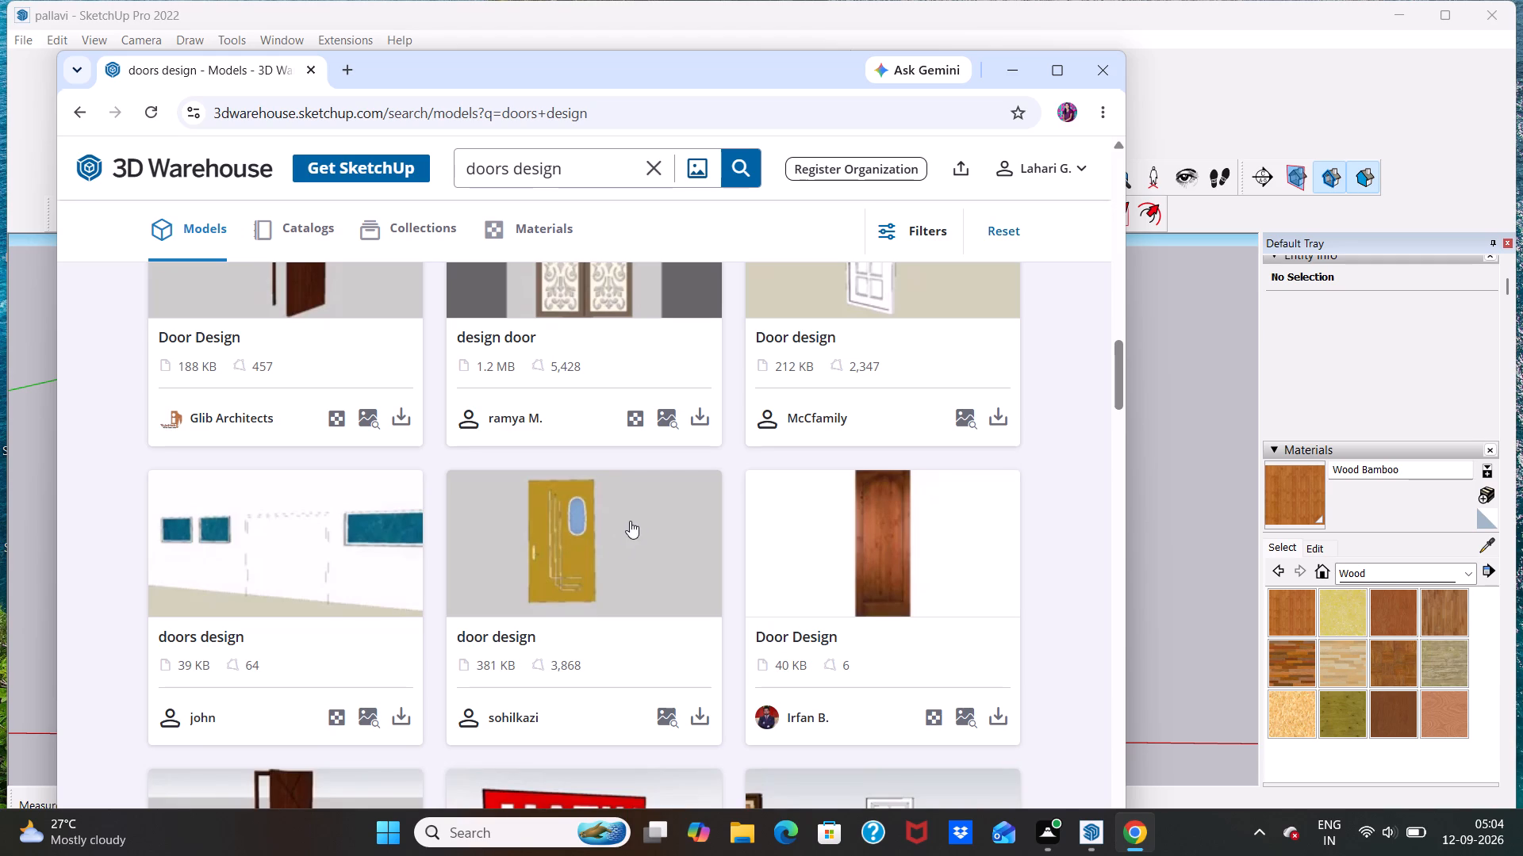
scroll(642, 507, down, 5)
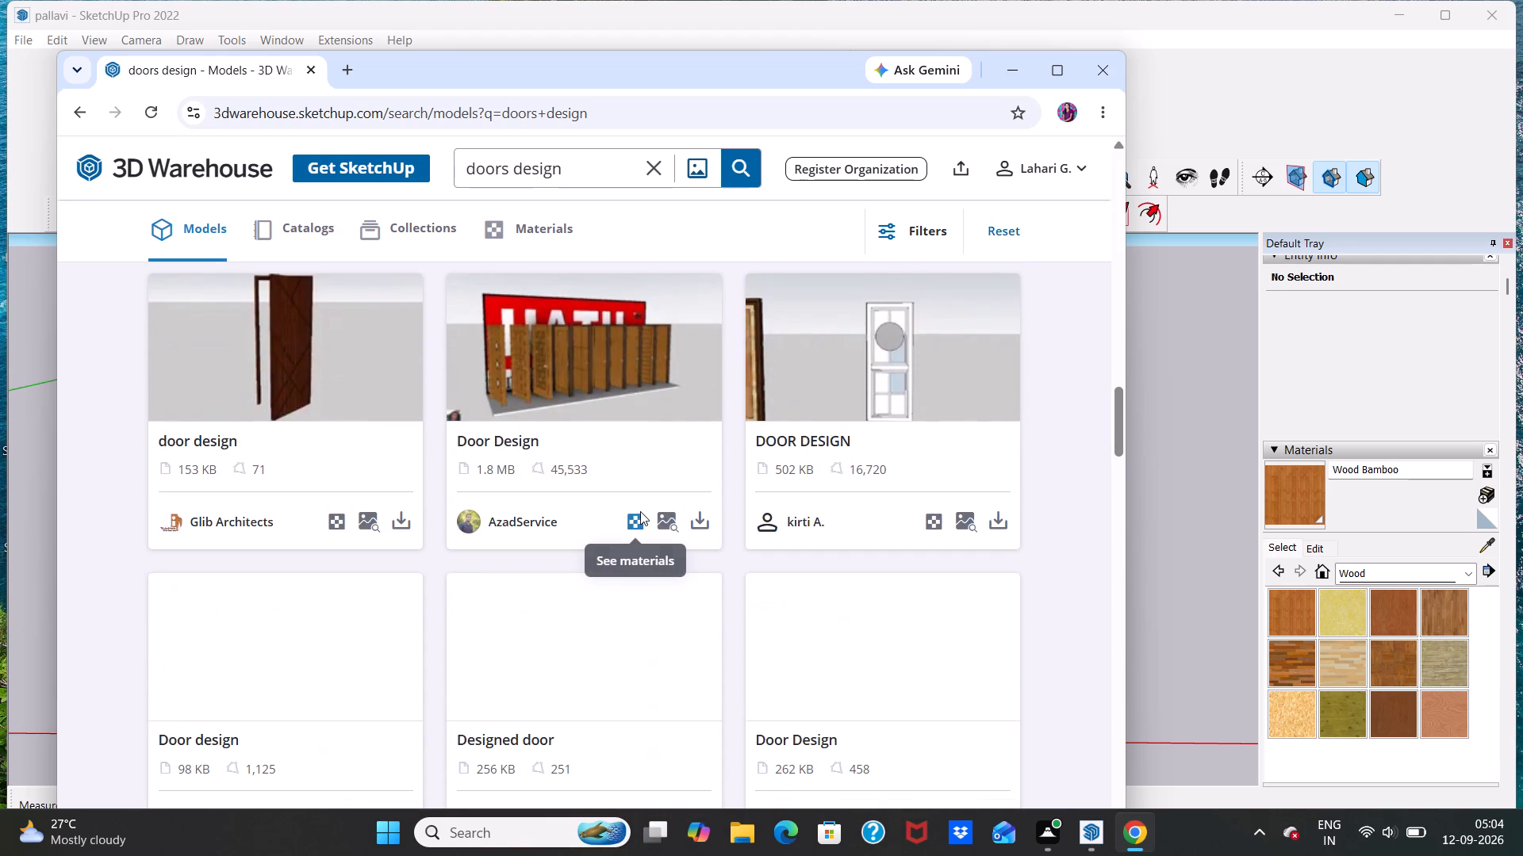
scroll(631, 522, down, 3)
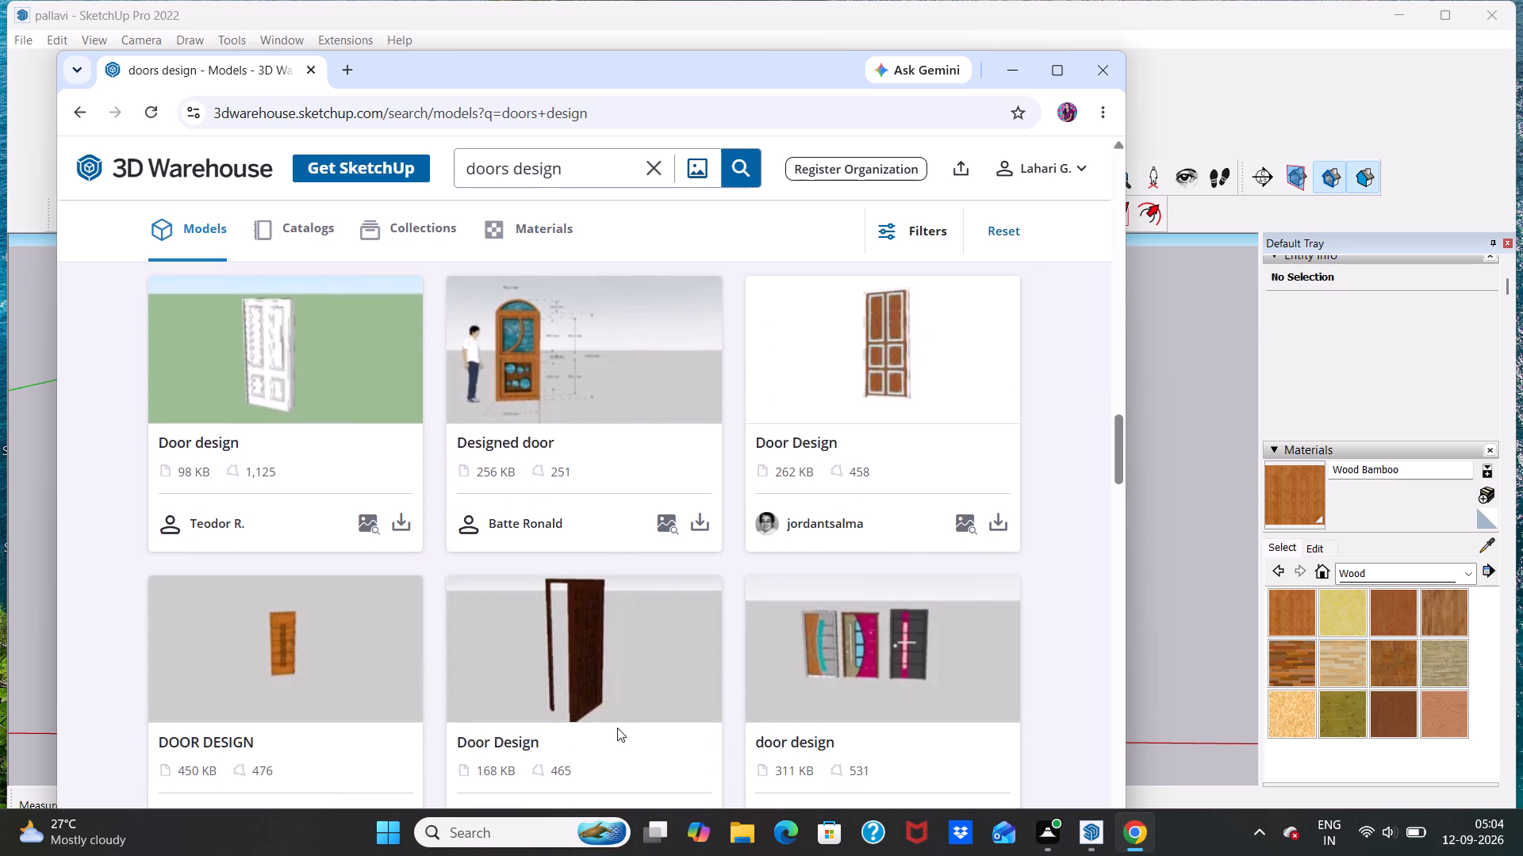
scroll(654, 648, down, 3)
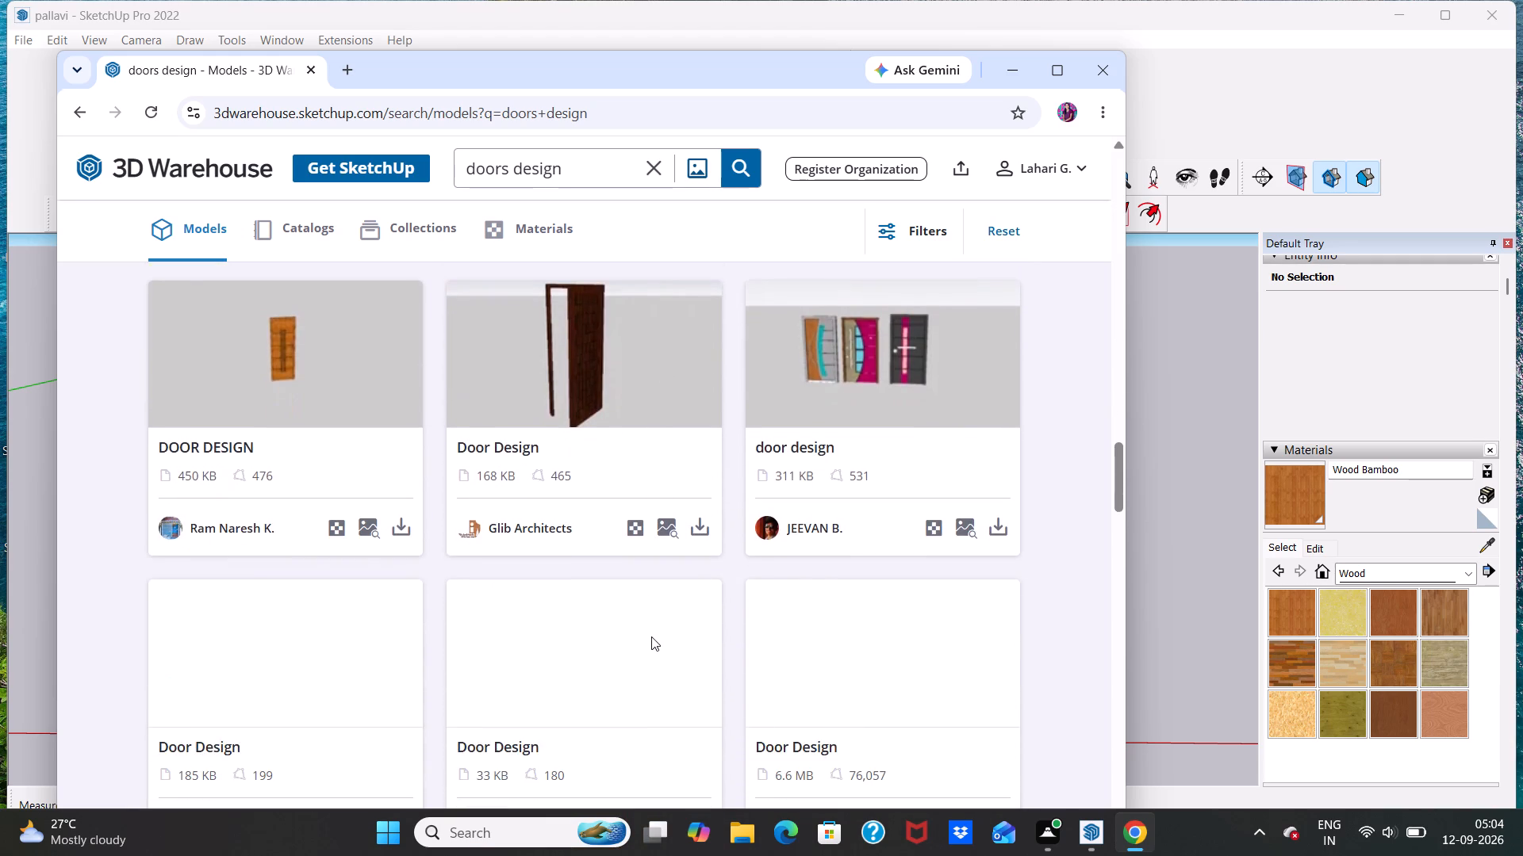
scroll(651, 636, down, 6)
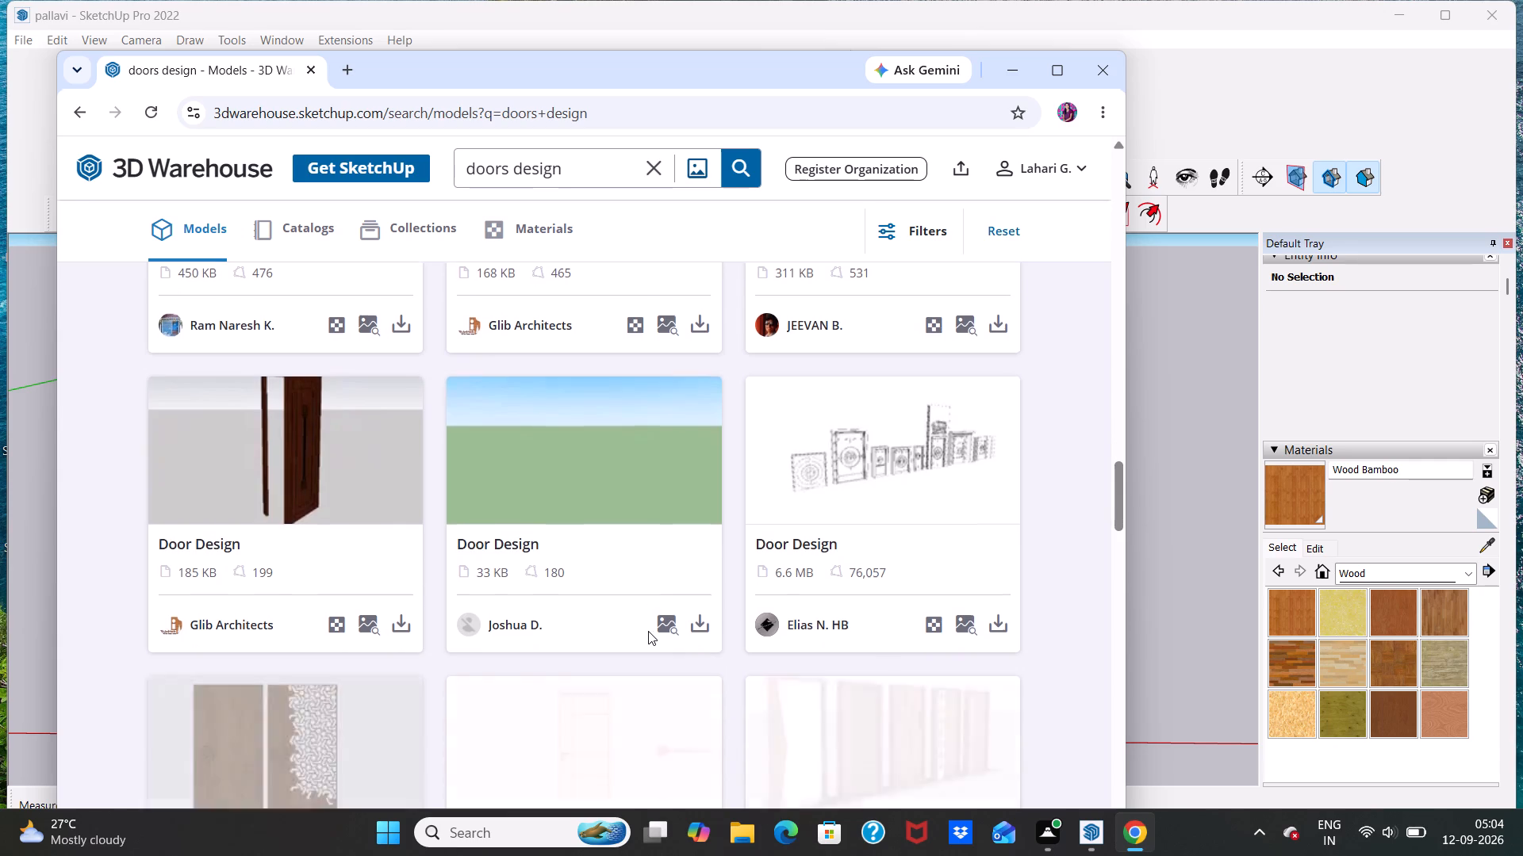
scroll(640, 628, down, 3)
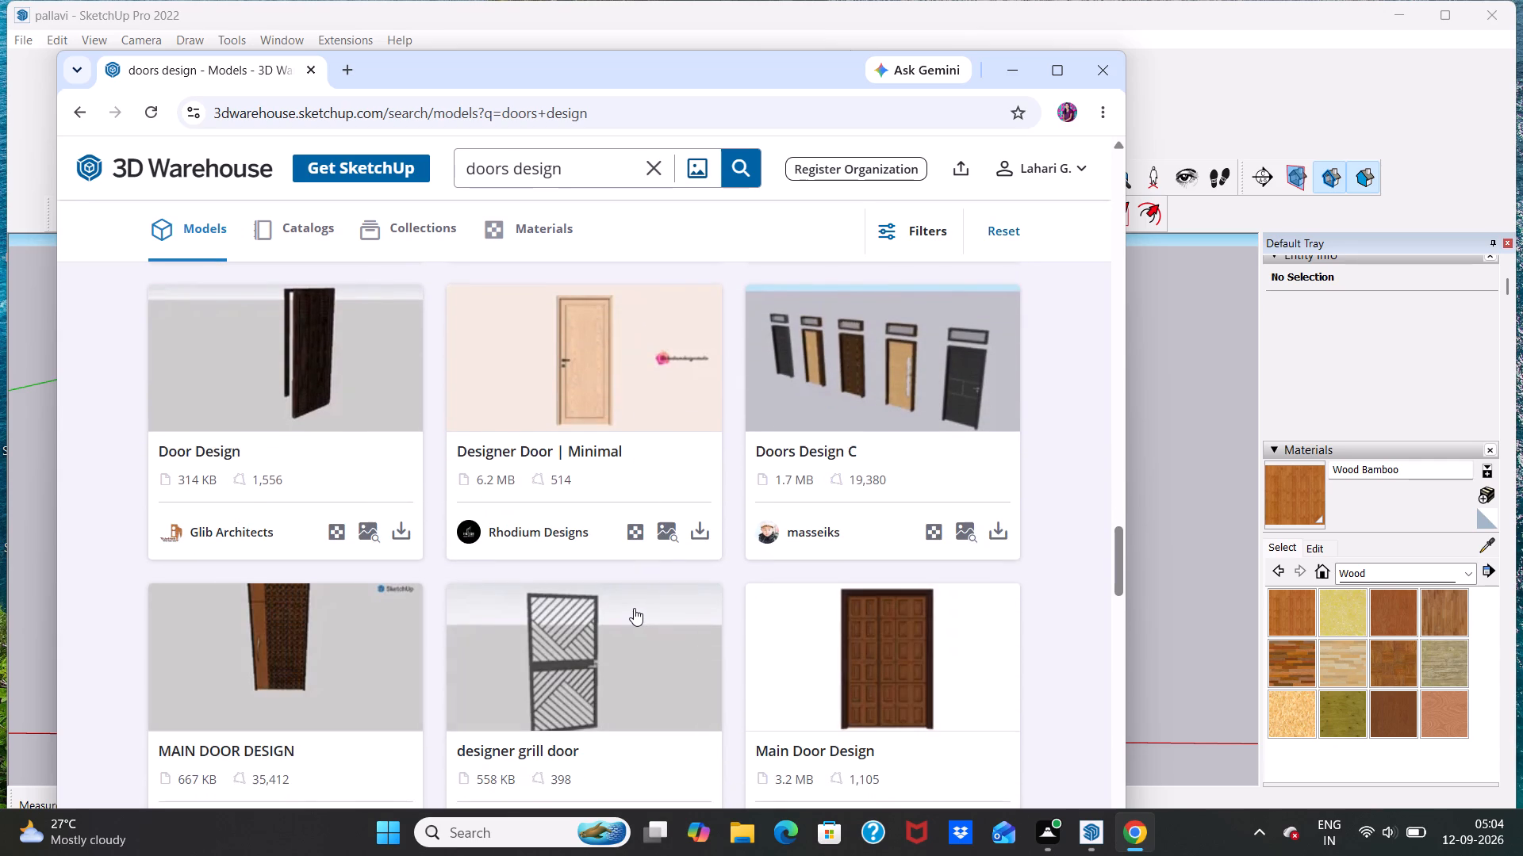
scroll(634, 608, down, 1)
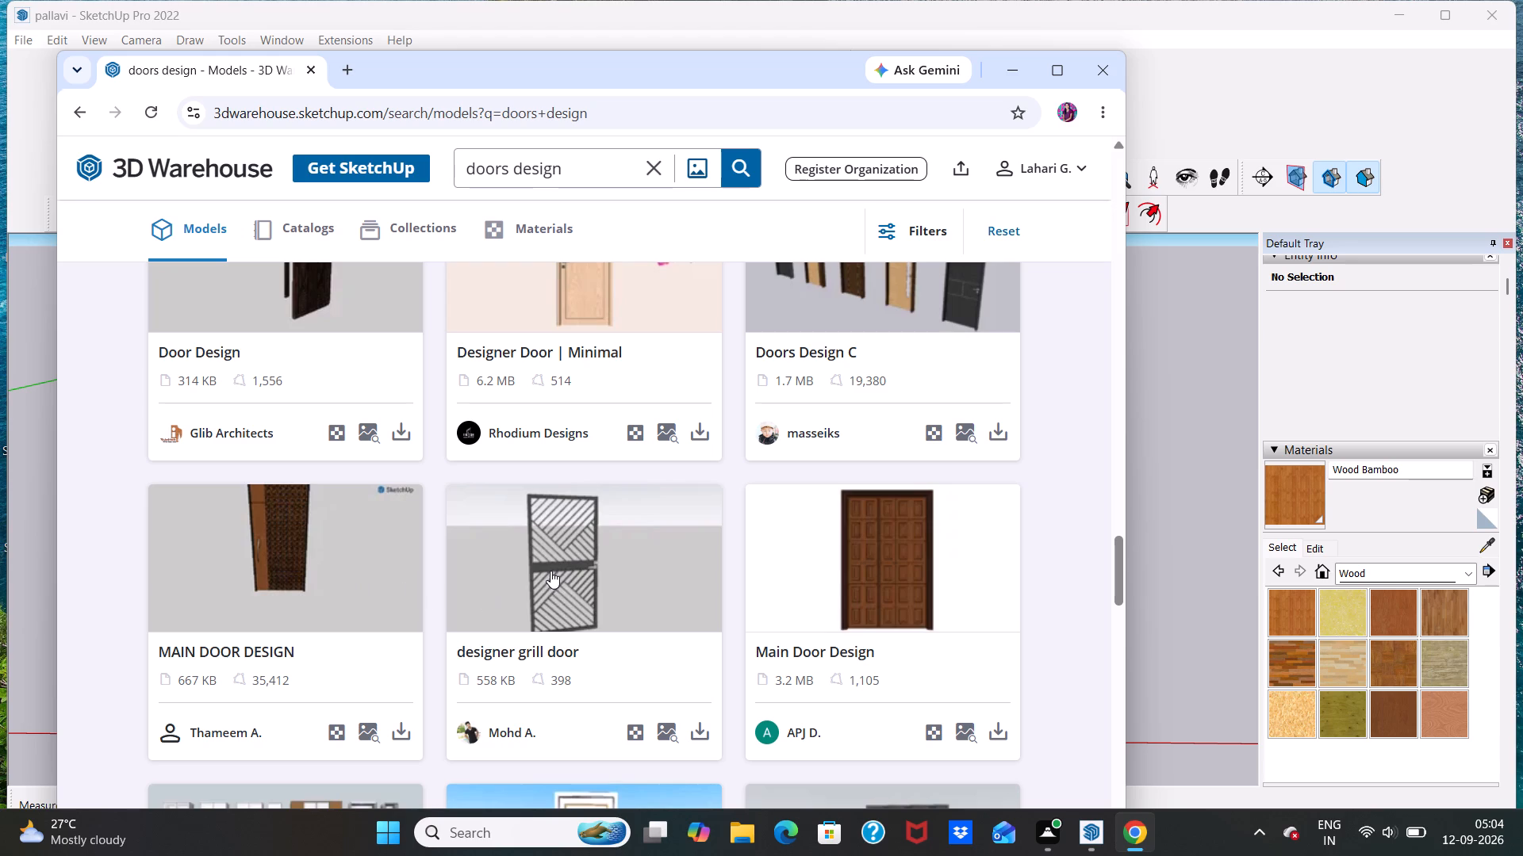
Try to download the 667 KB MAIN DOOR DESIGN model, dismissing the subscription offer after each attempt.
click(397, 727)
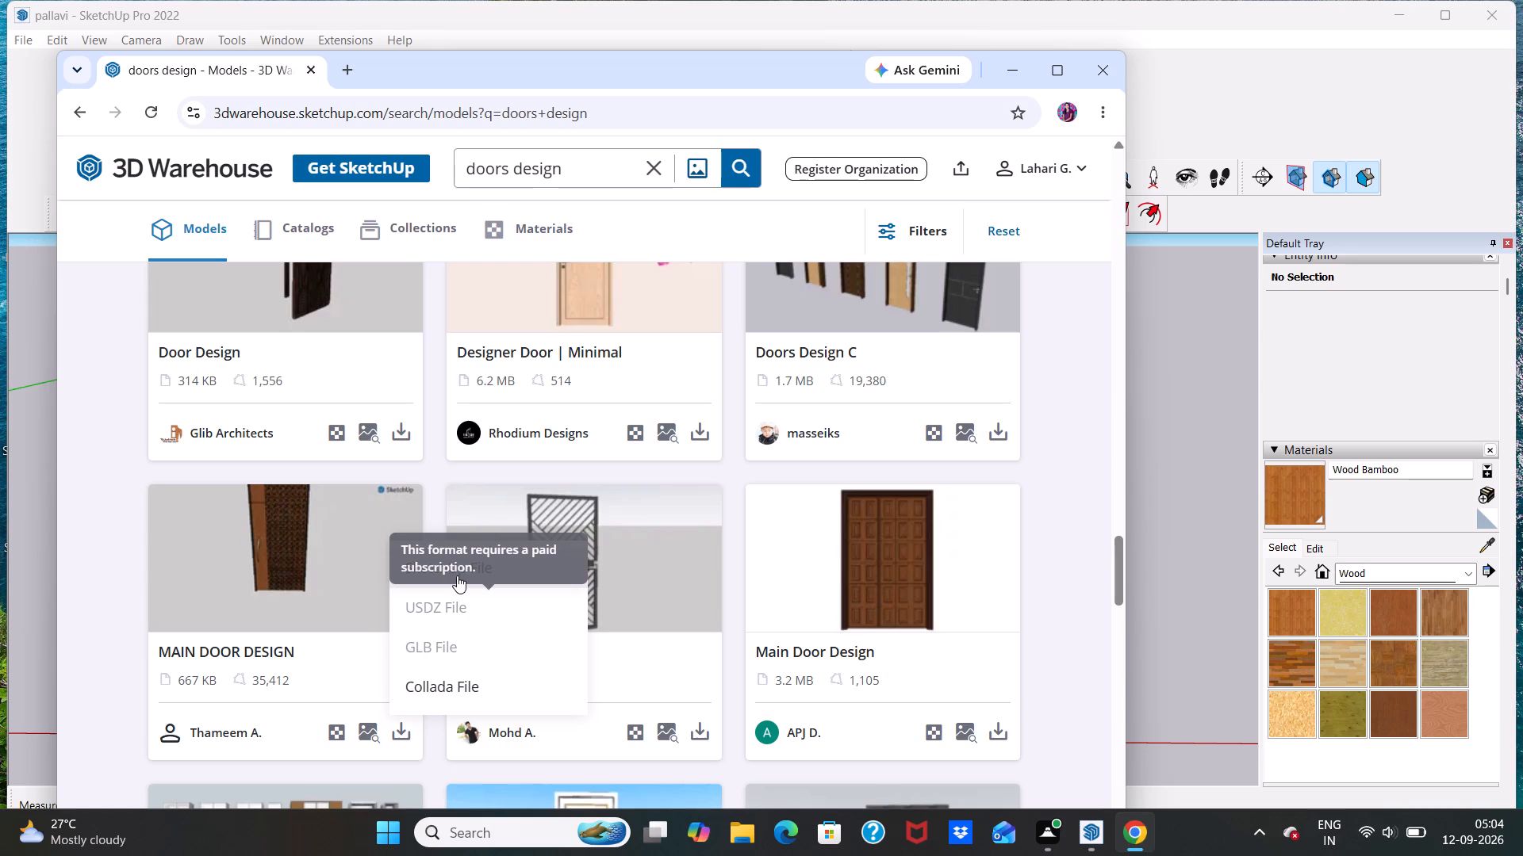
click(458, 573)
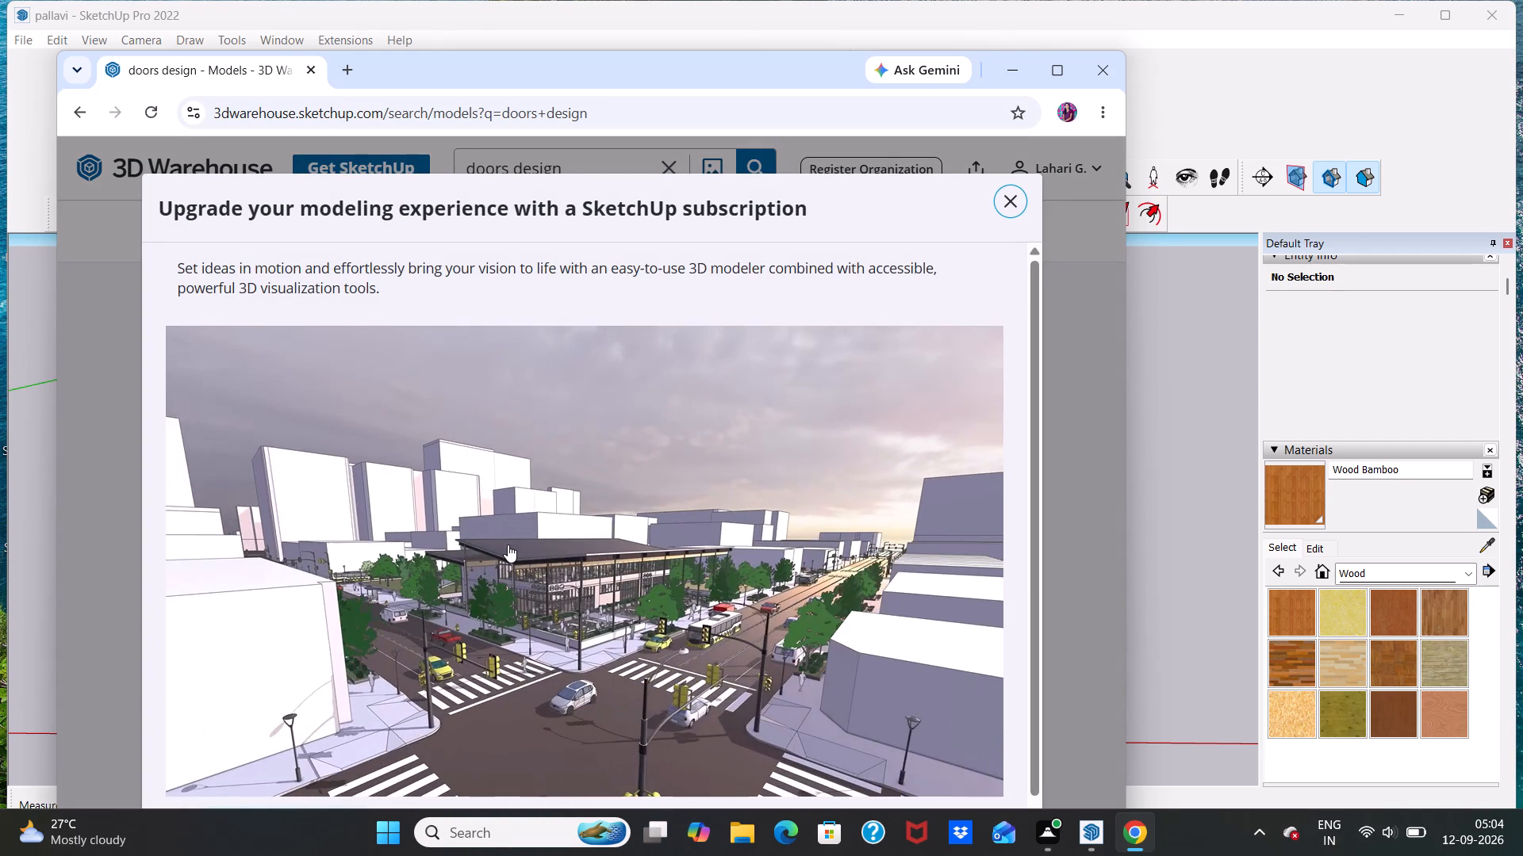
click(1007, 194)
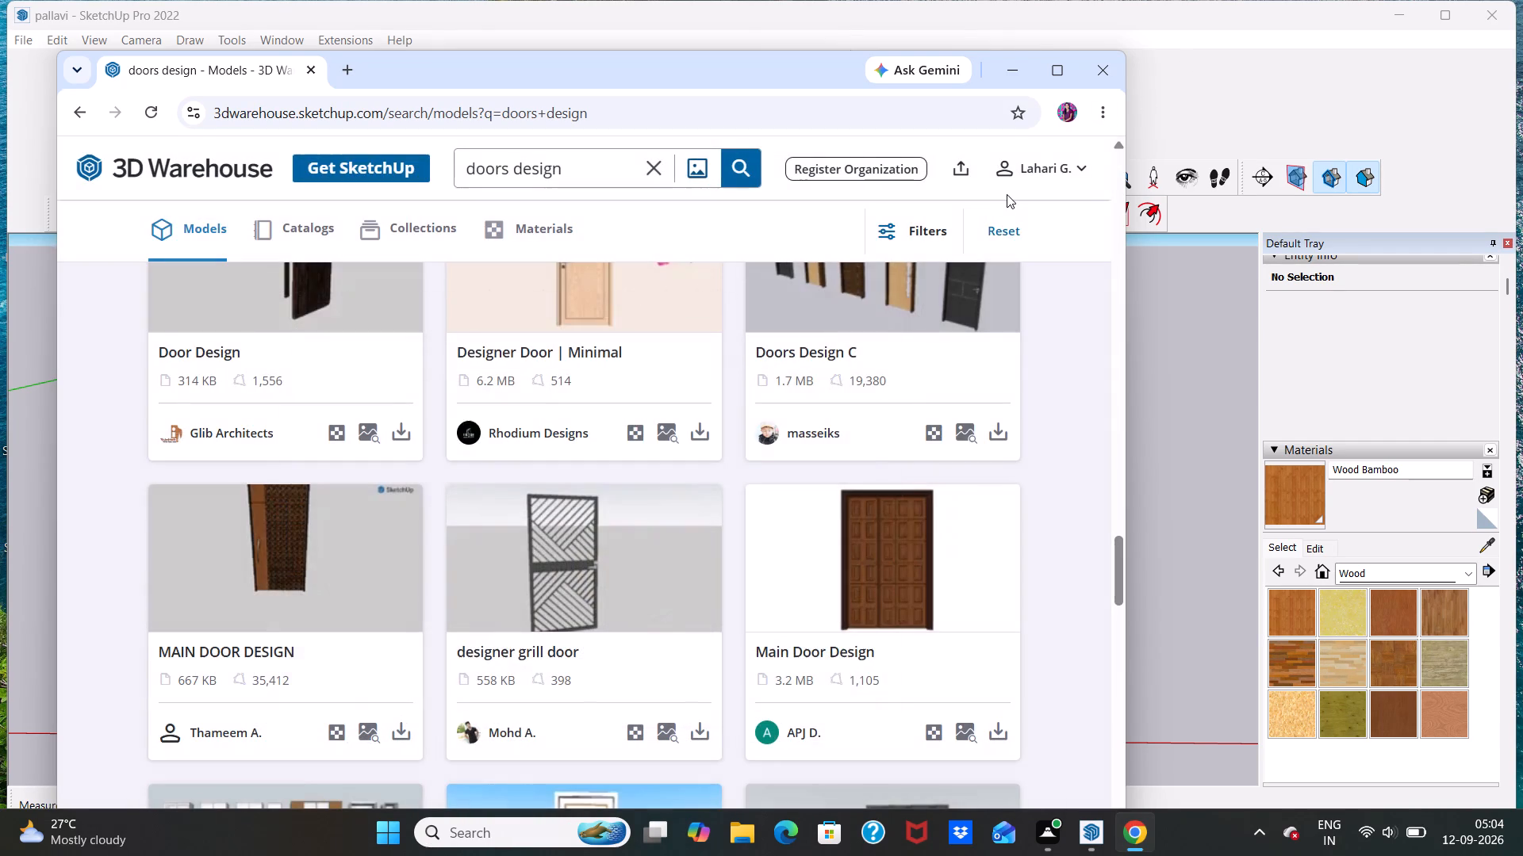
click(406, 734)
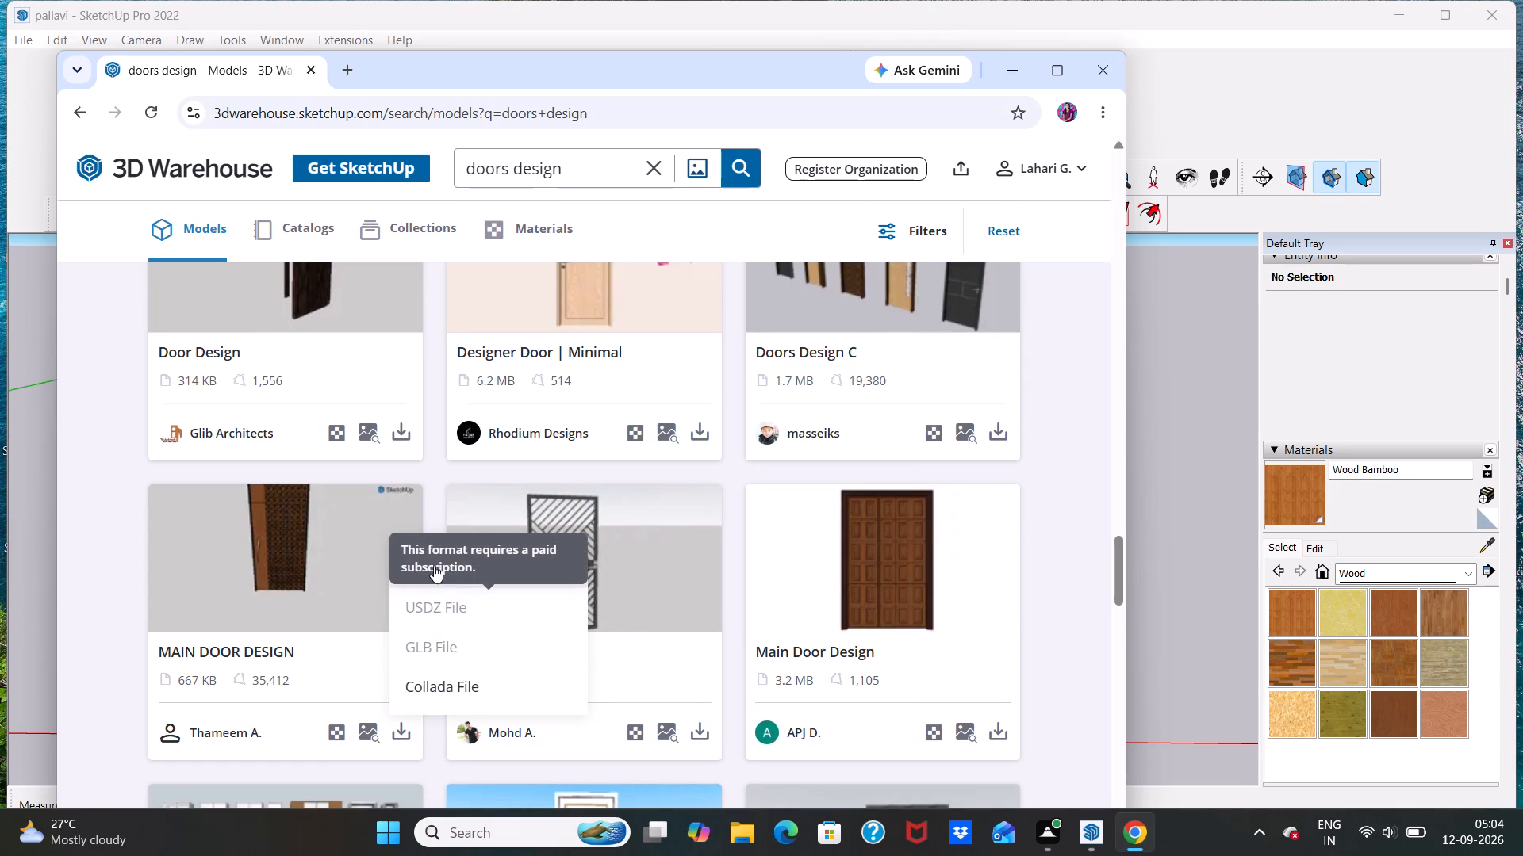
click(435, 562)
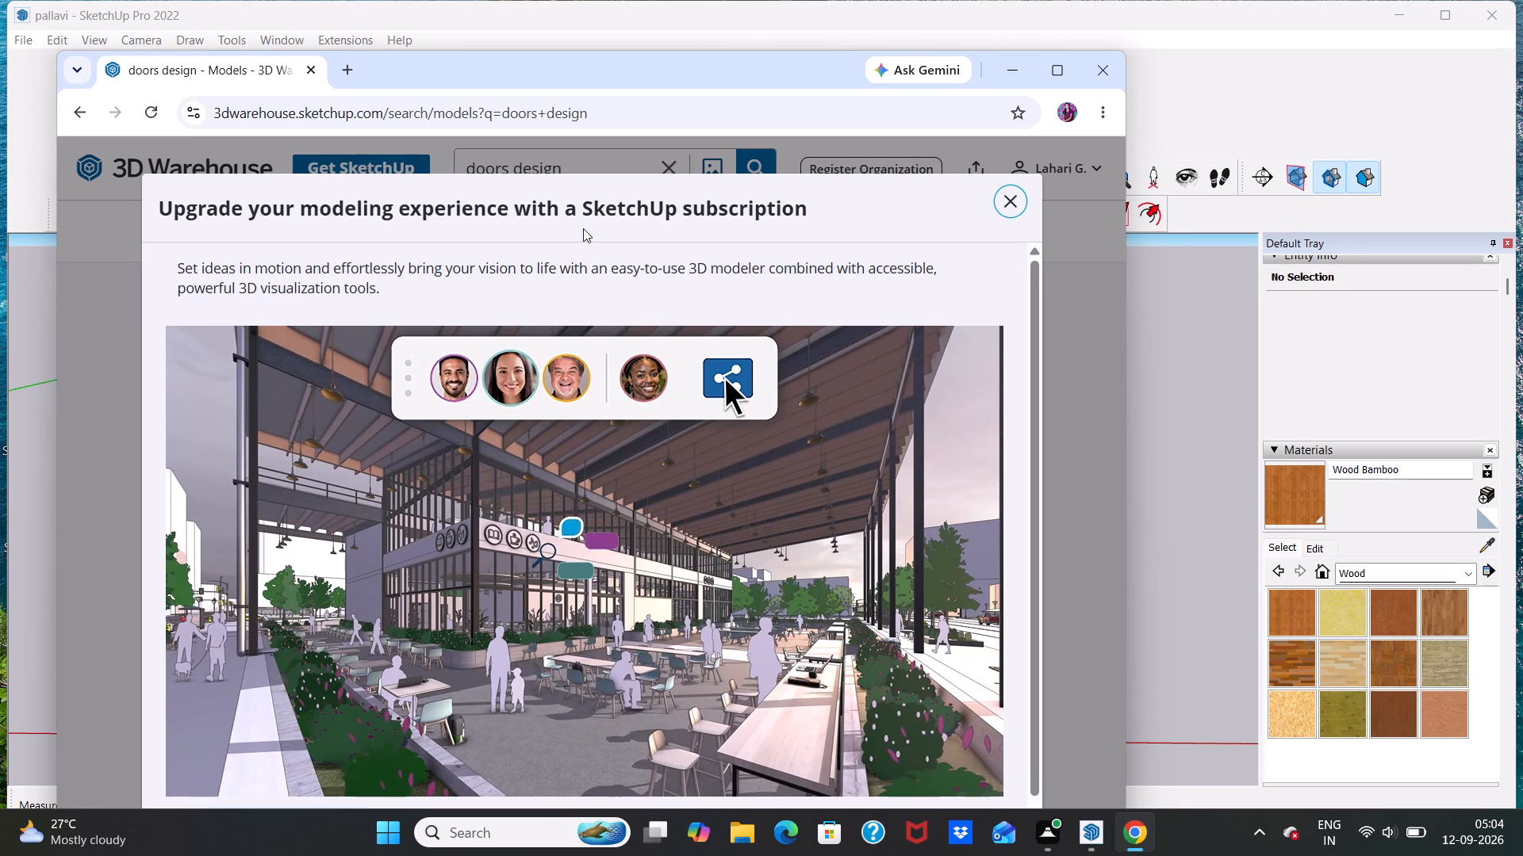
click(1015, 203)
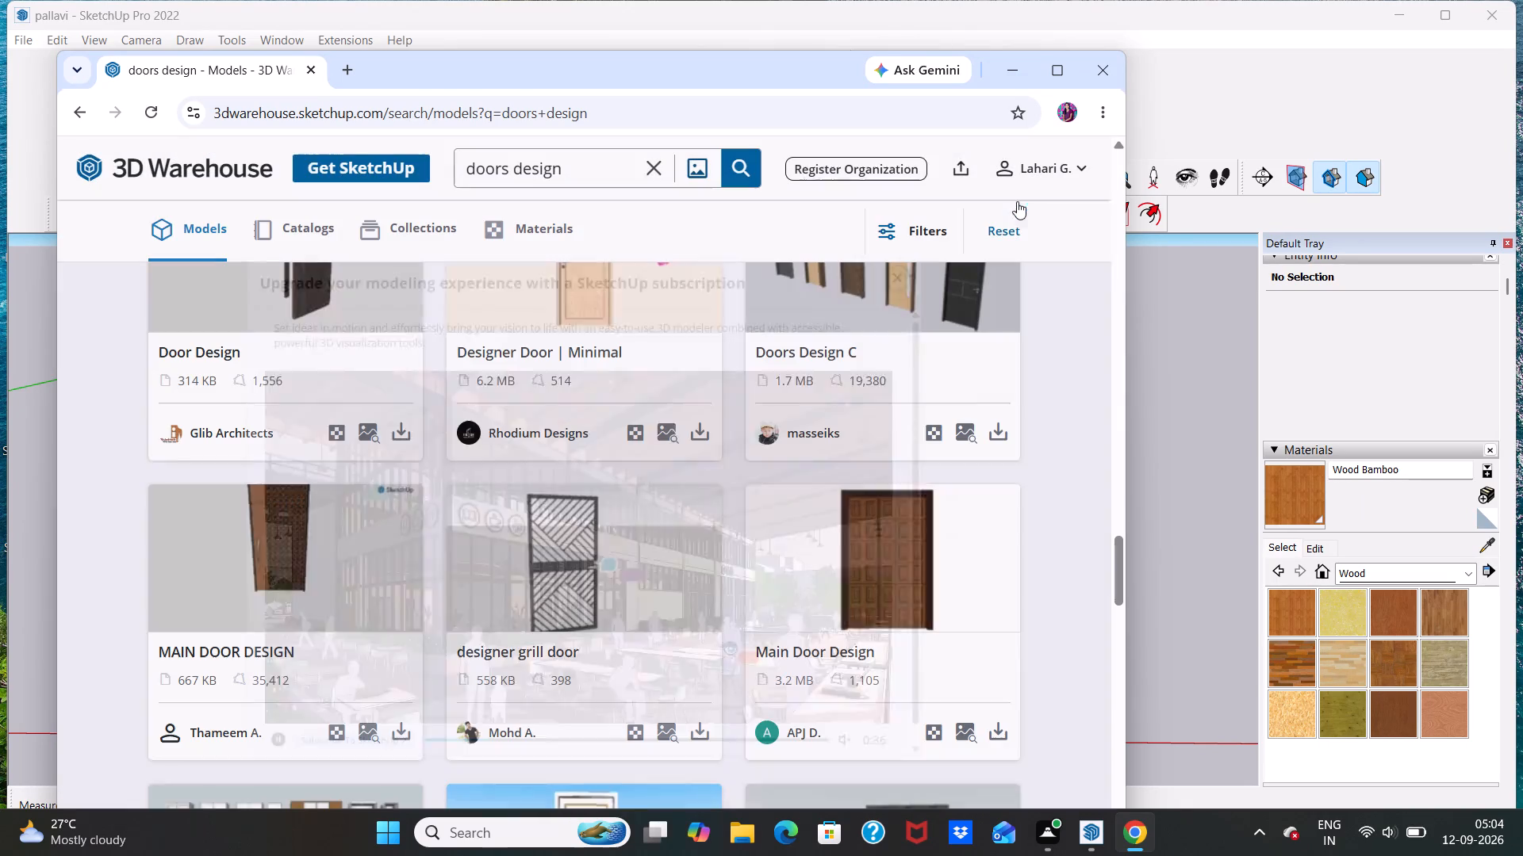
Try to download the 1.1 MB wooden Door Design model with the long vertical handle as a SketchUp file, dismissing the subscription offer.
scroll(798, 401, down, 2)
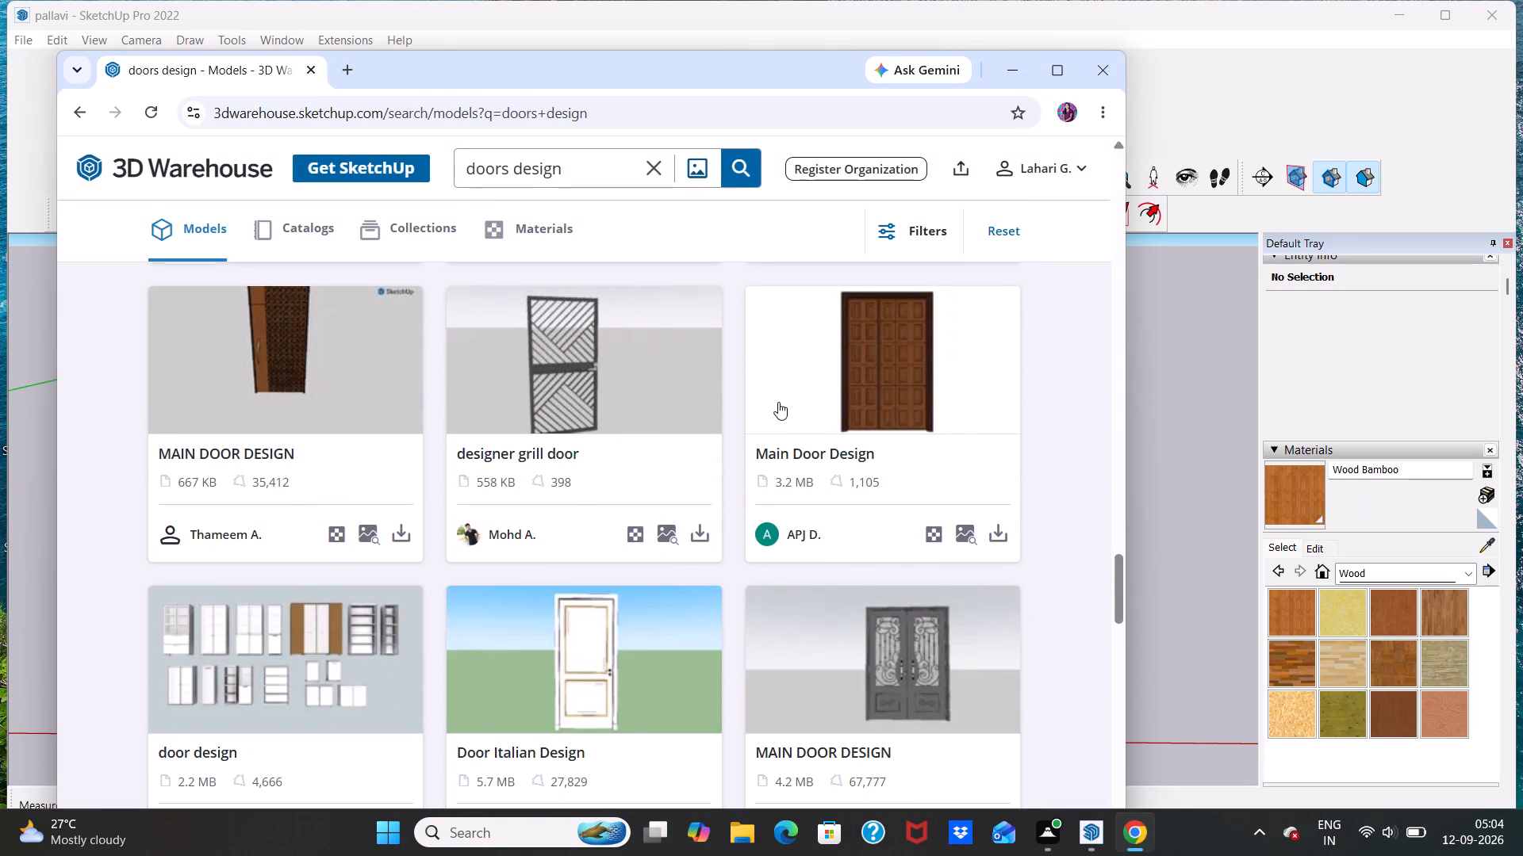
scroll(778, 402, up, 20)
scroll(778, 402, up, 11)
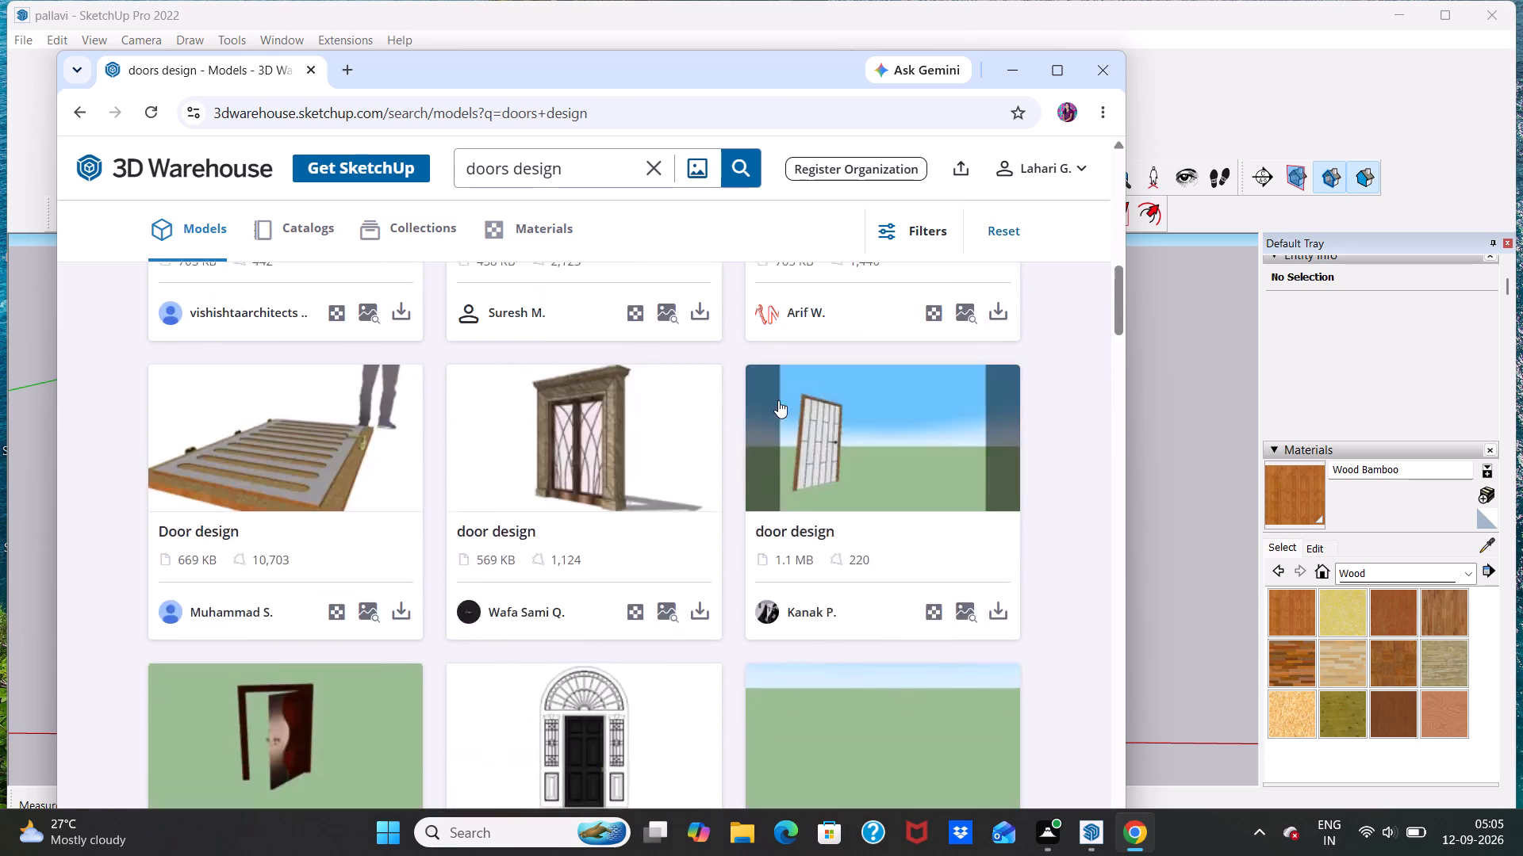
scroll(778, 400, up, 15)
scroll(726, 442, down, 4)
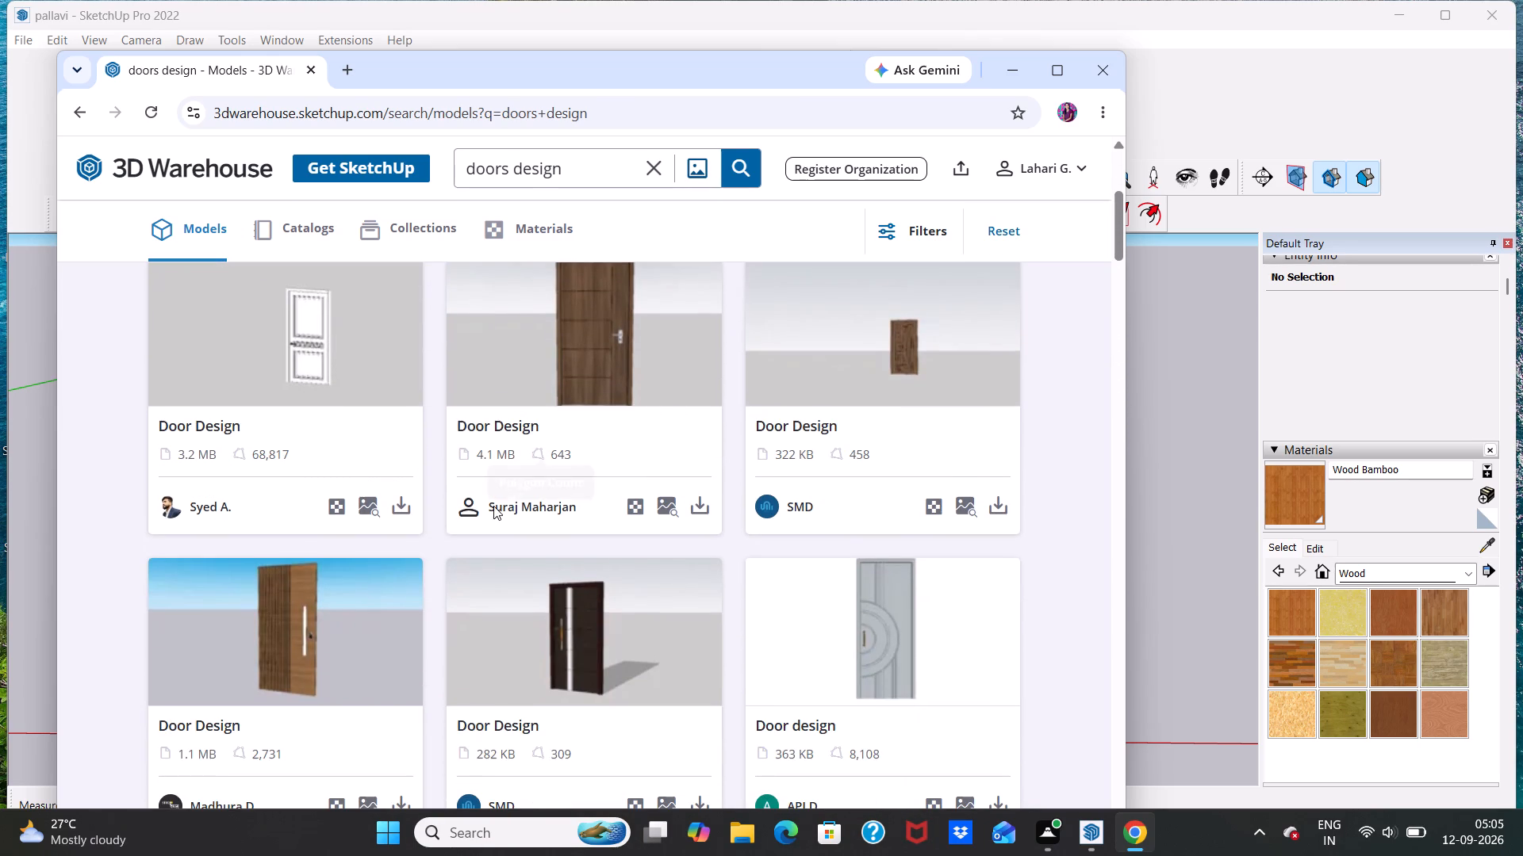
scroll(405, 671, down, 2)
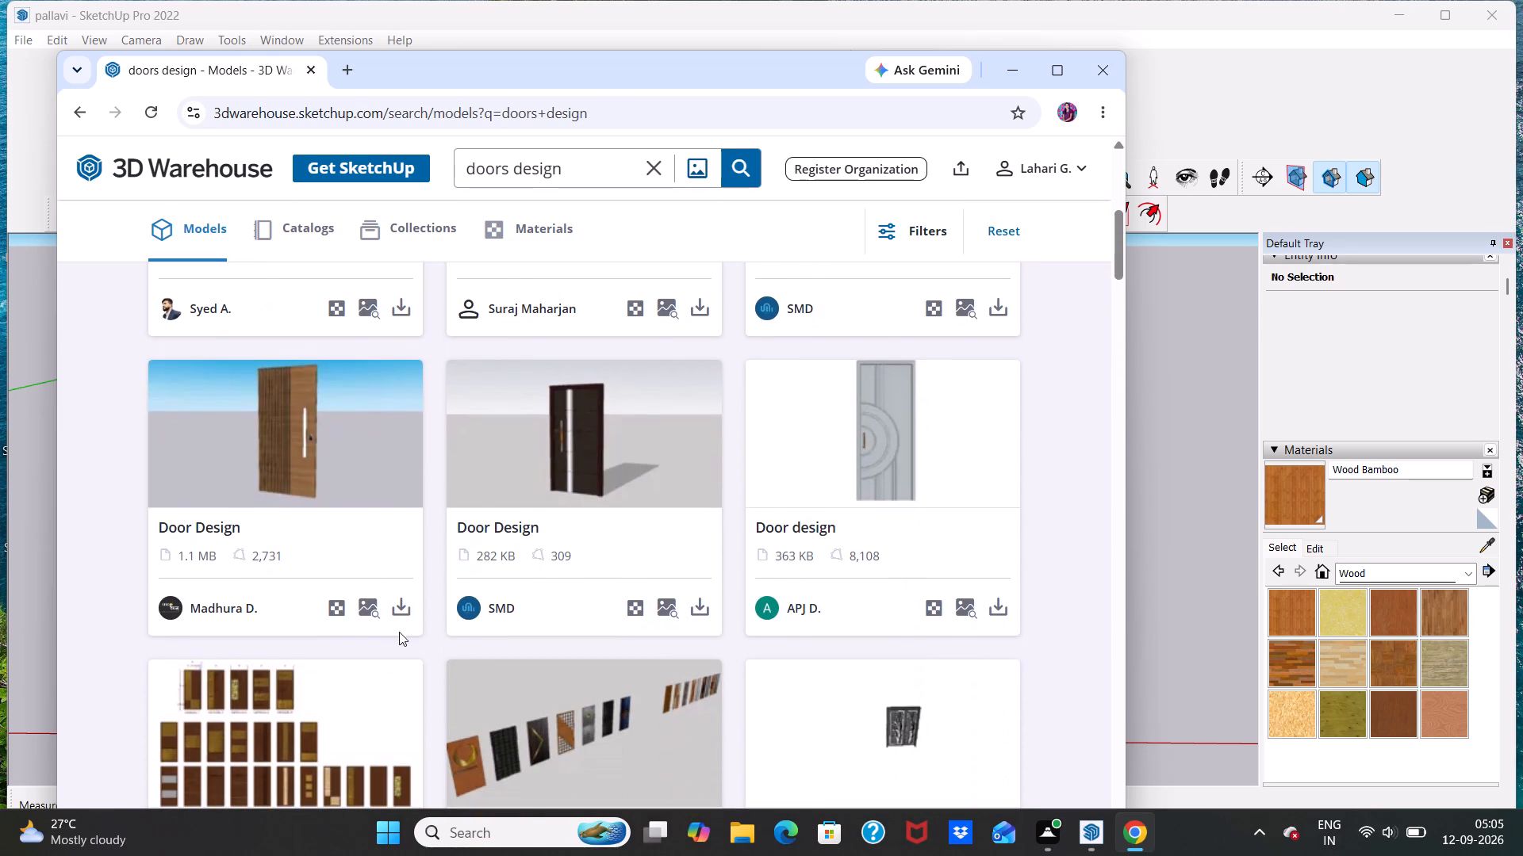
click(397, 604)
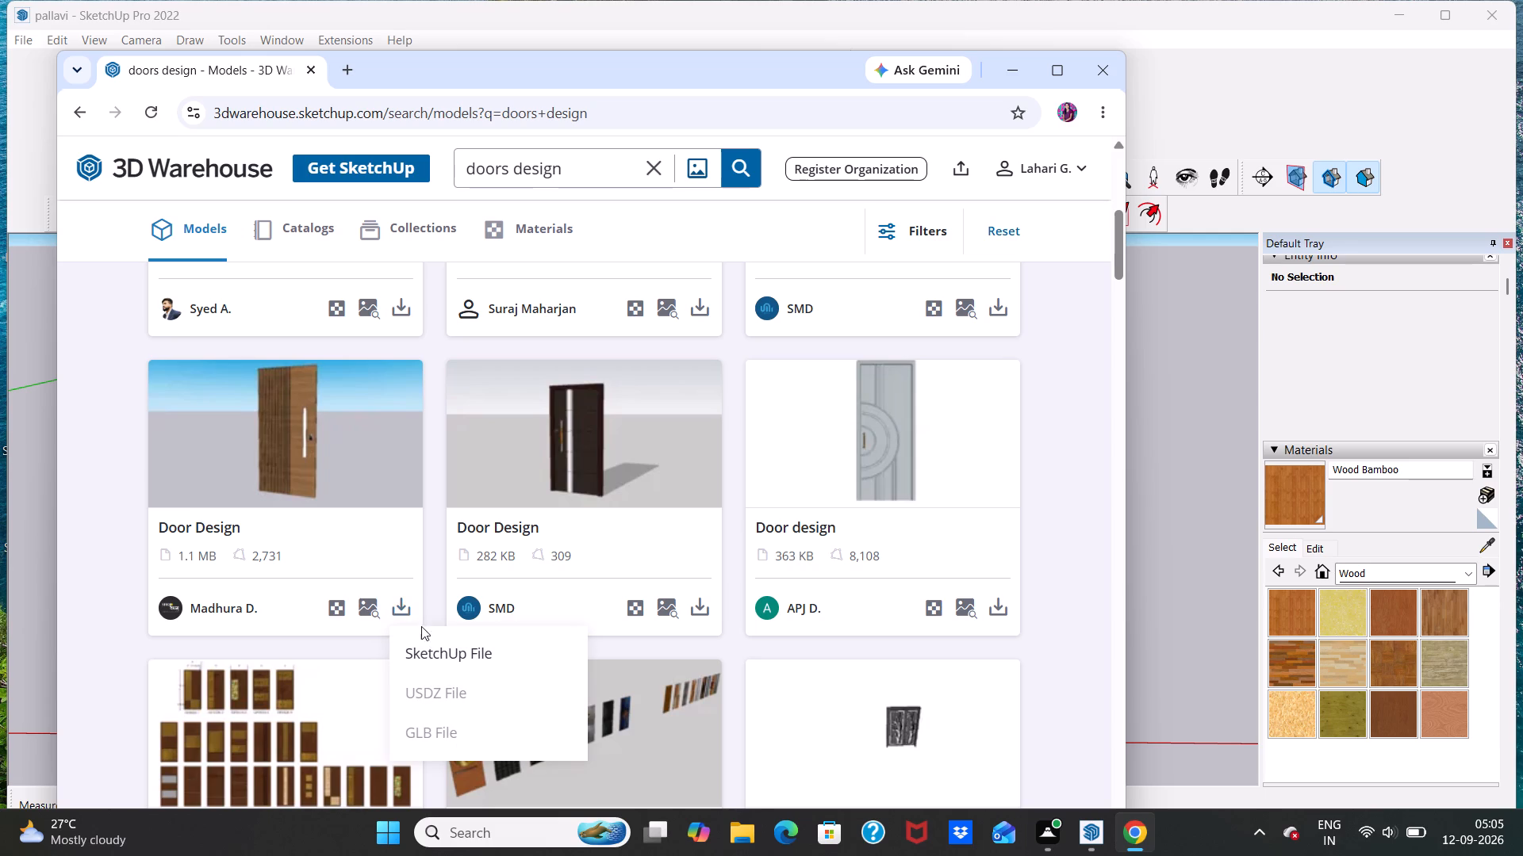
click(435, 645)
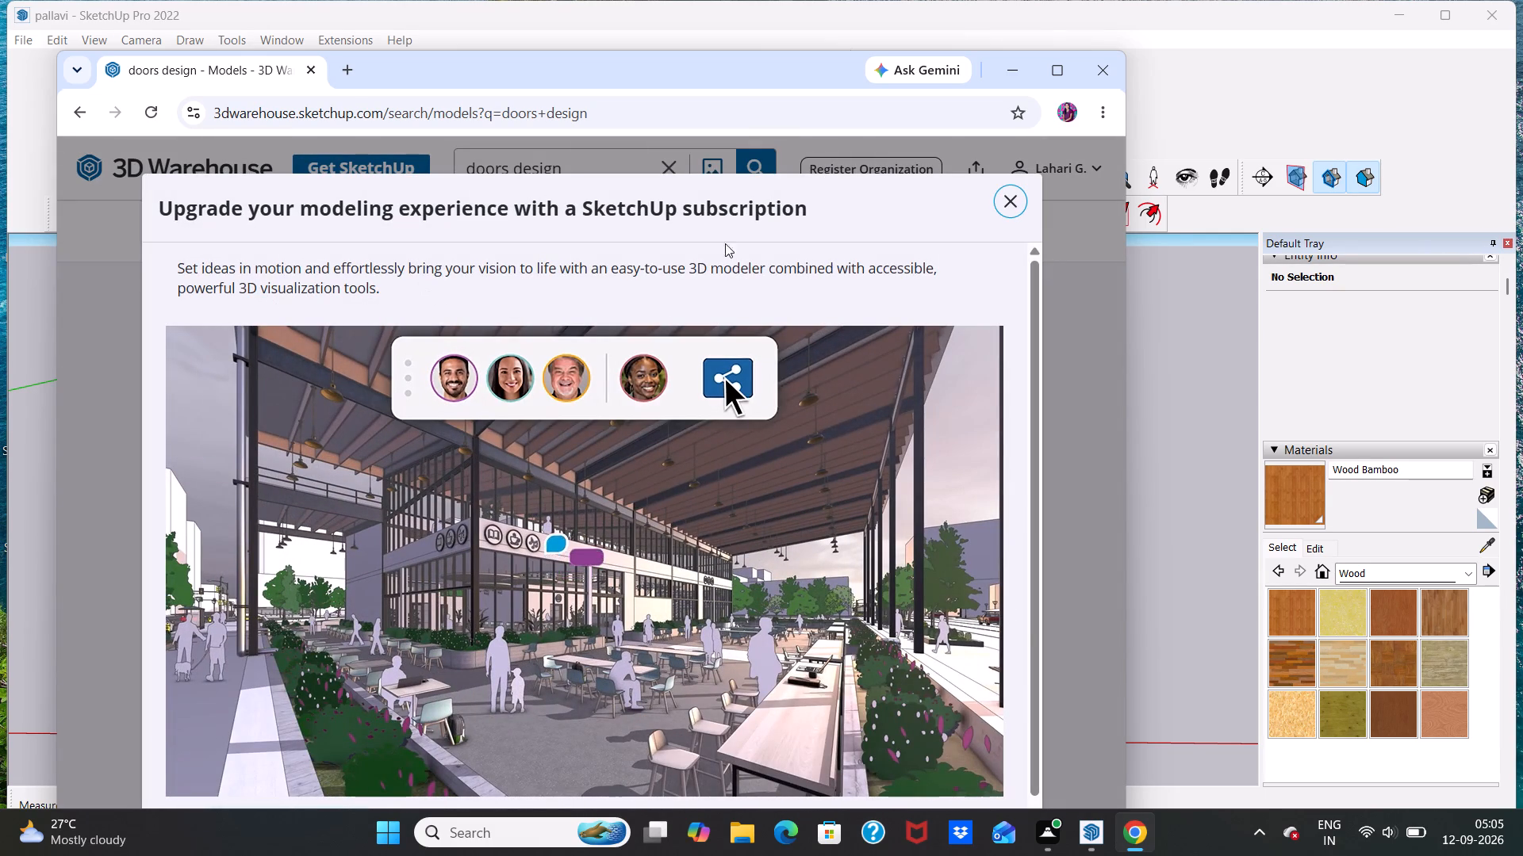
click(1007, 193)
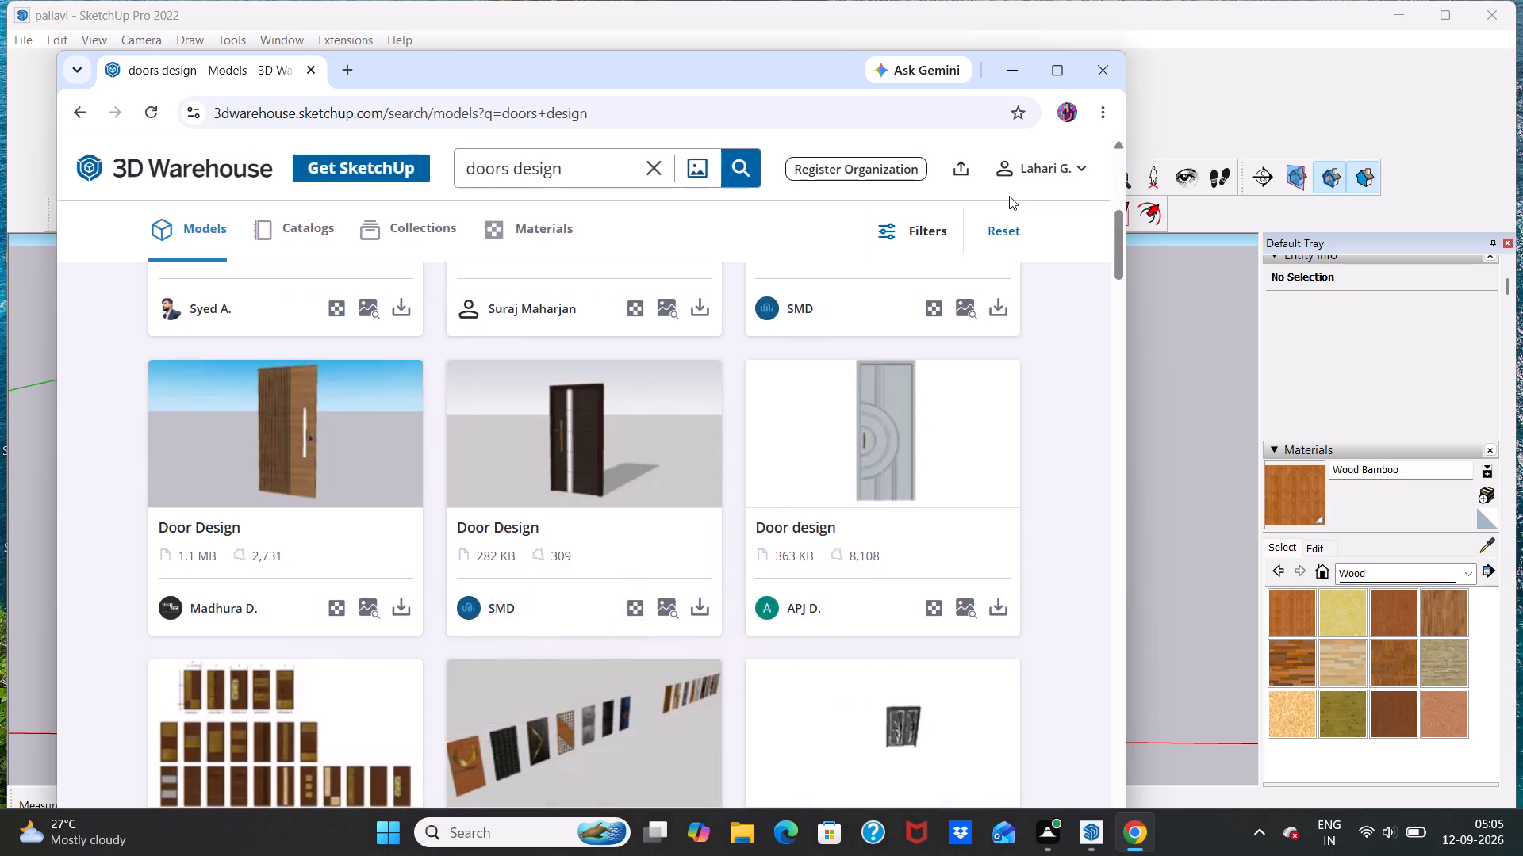
Look through the door model results for another design suitable for the house.
scroll(1008, 205, down, 15)
scroll(971, 316, down, 4)
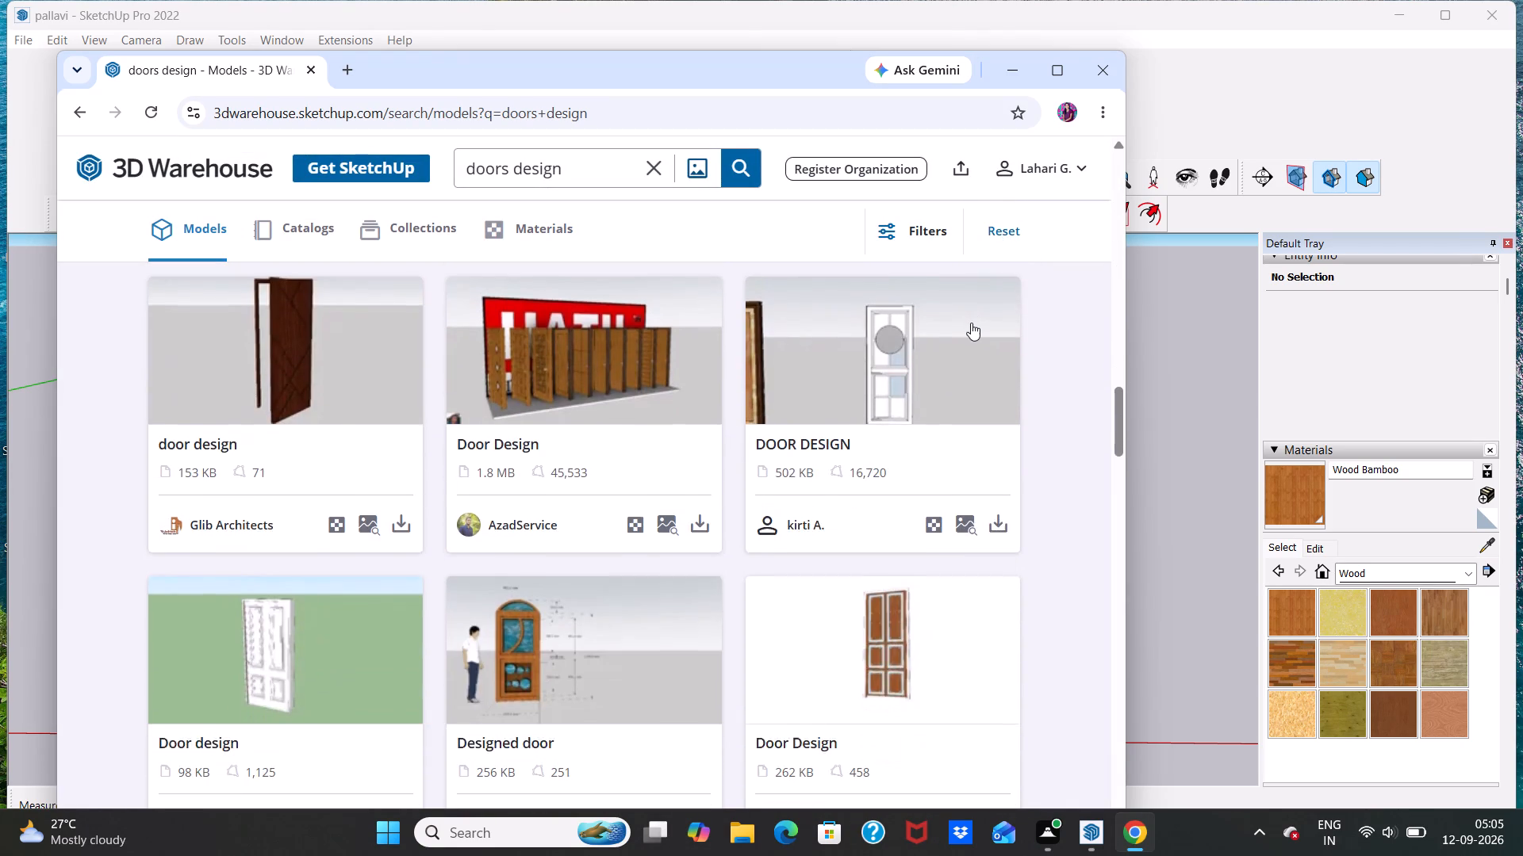
scroll(971, 323, up, 5)
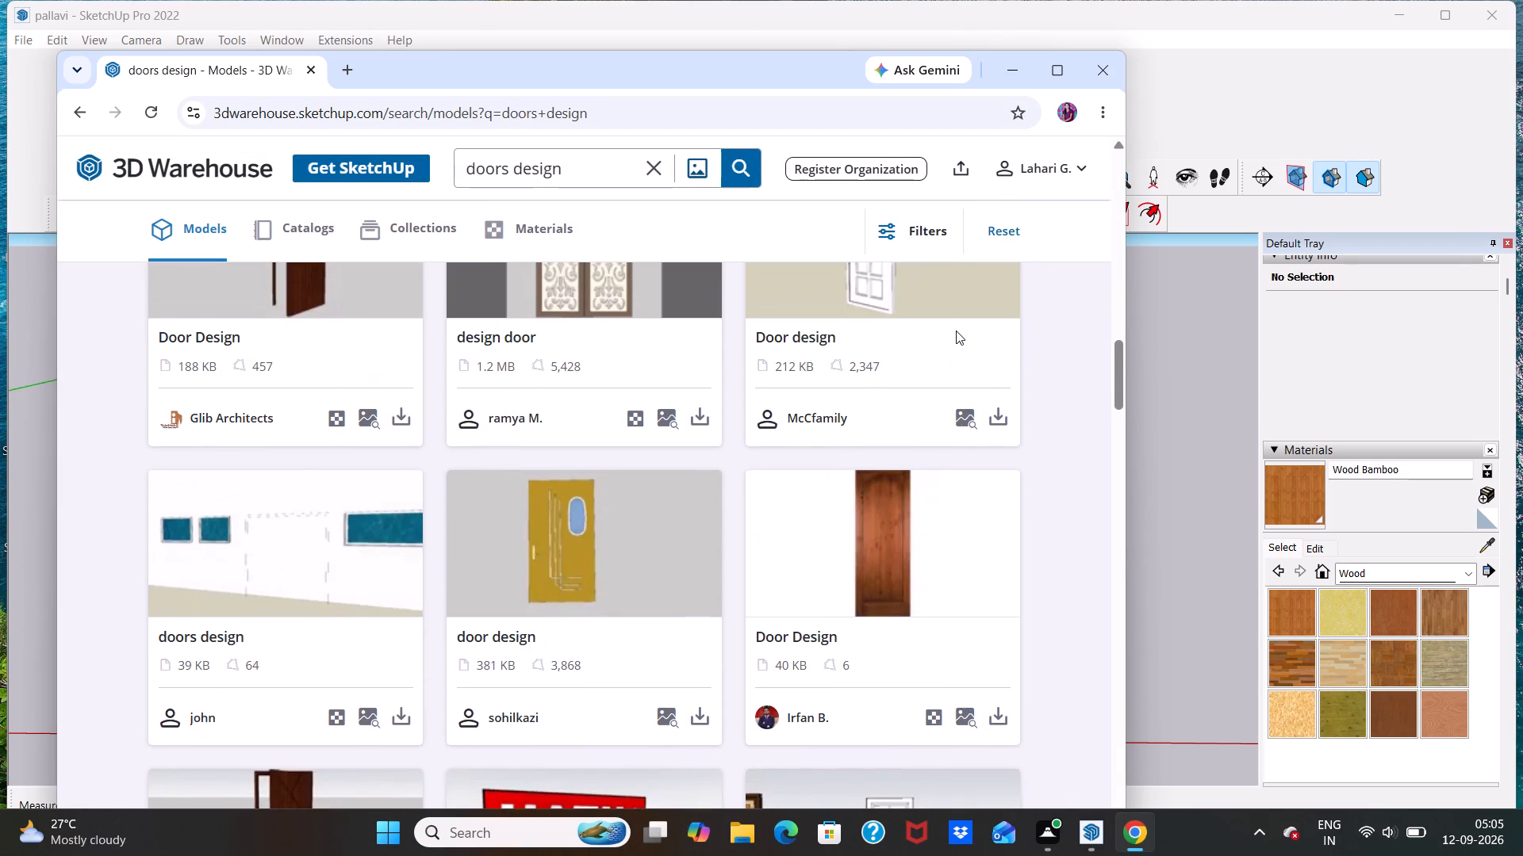
scroll(956, 331, up, 5)
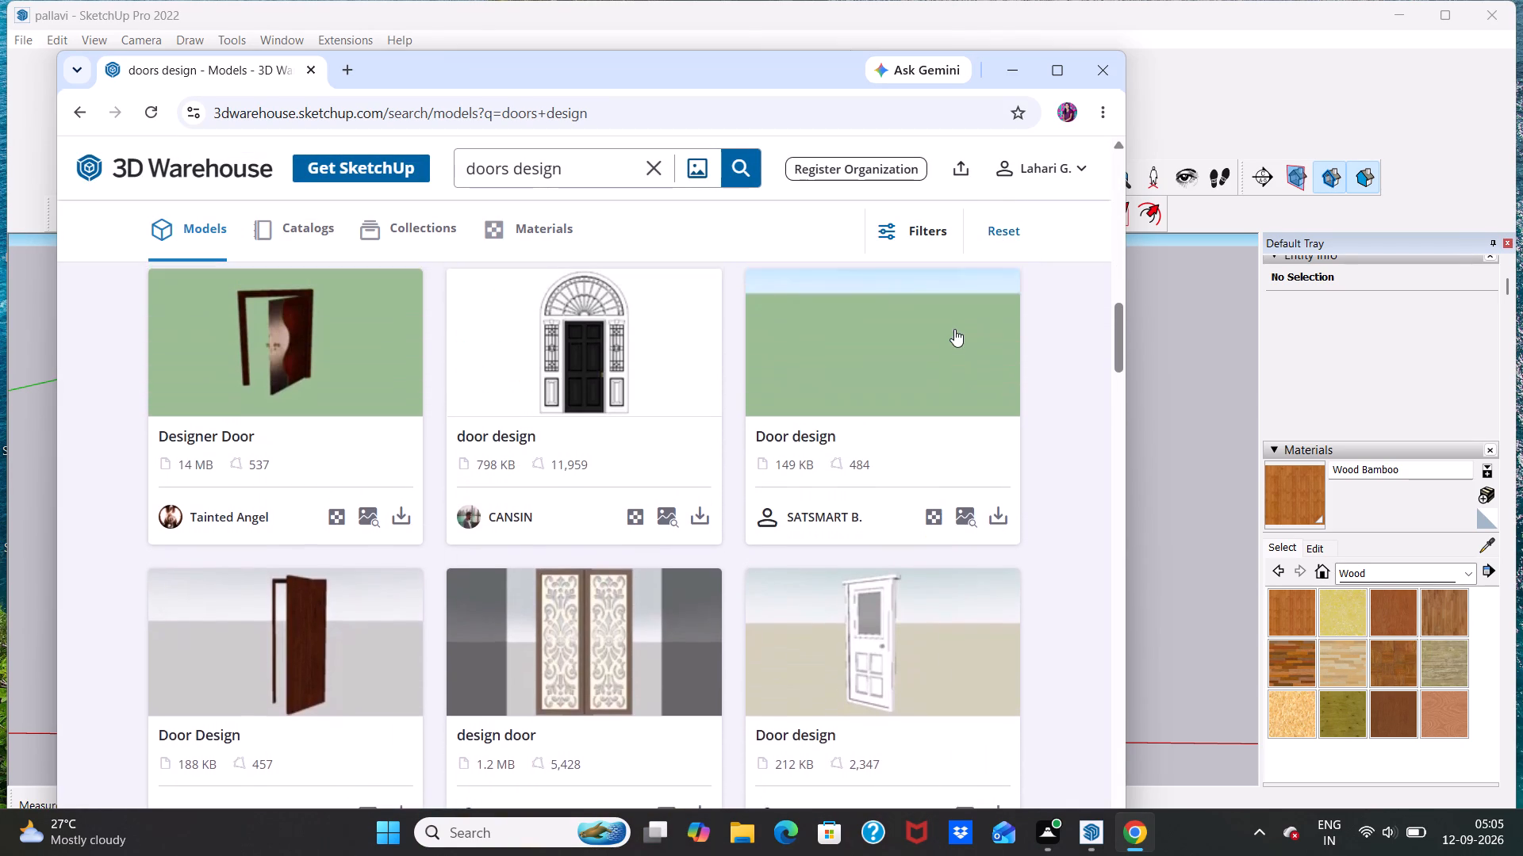
scroll(952, 326, down, 2)
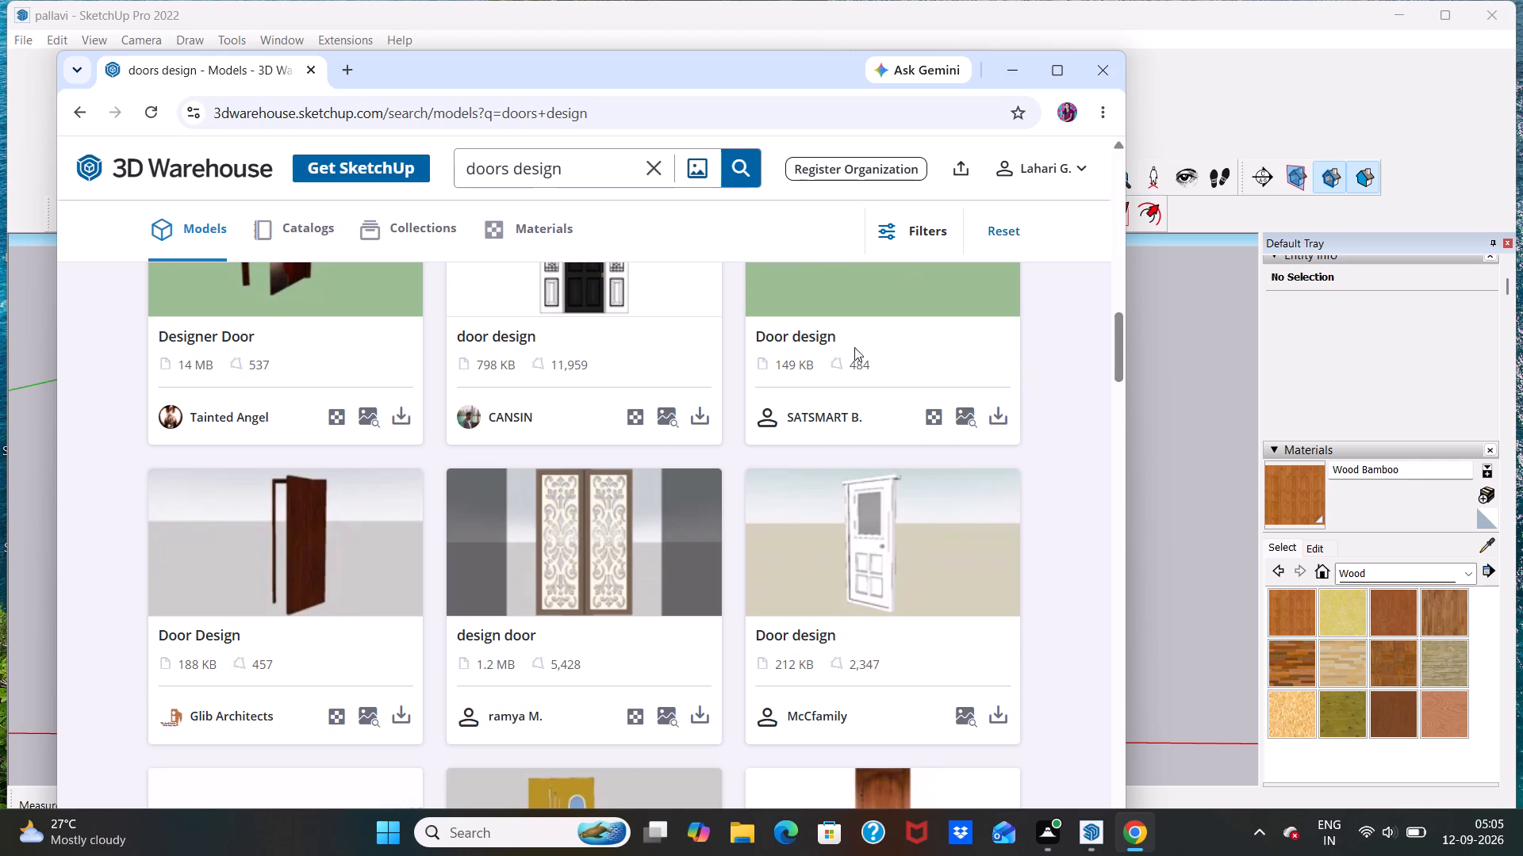
scroll(651, 438, down, 1)
scroll(651, 438, up, 4)
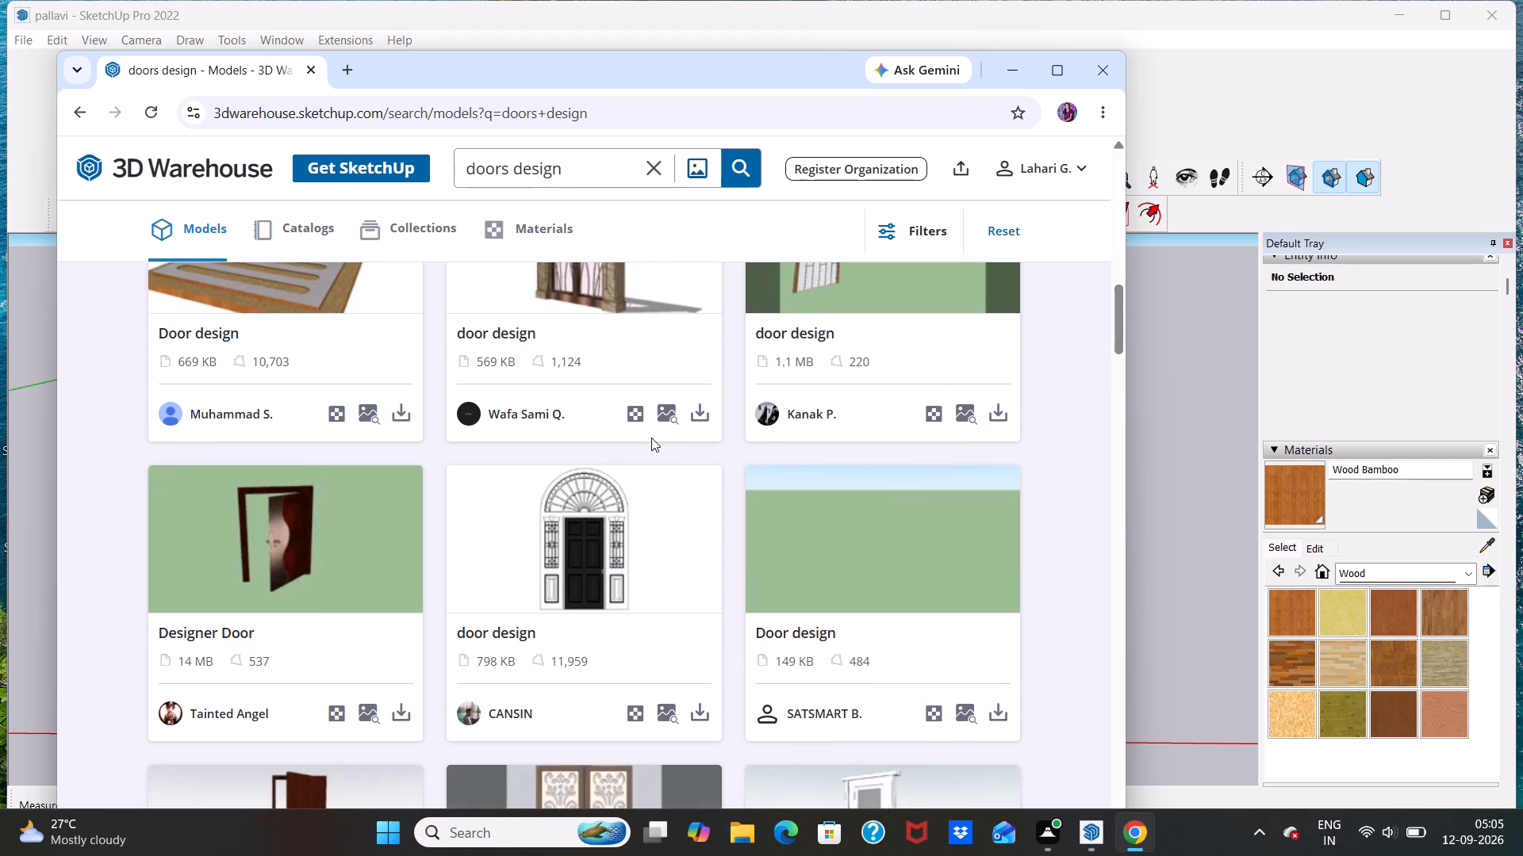
scroll(652, 437, up, 6)
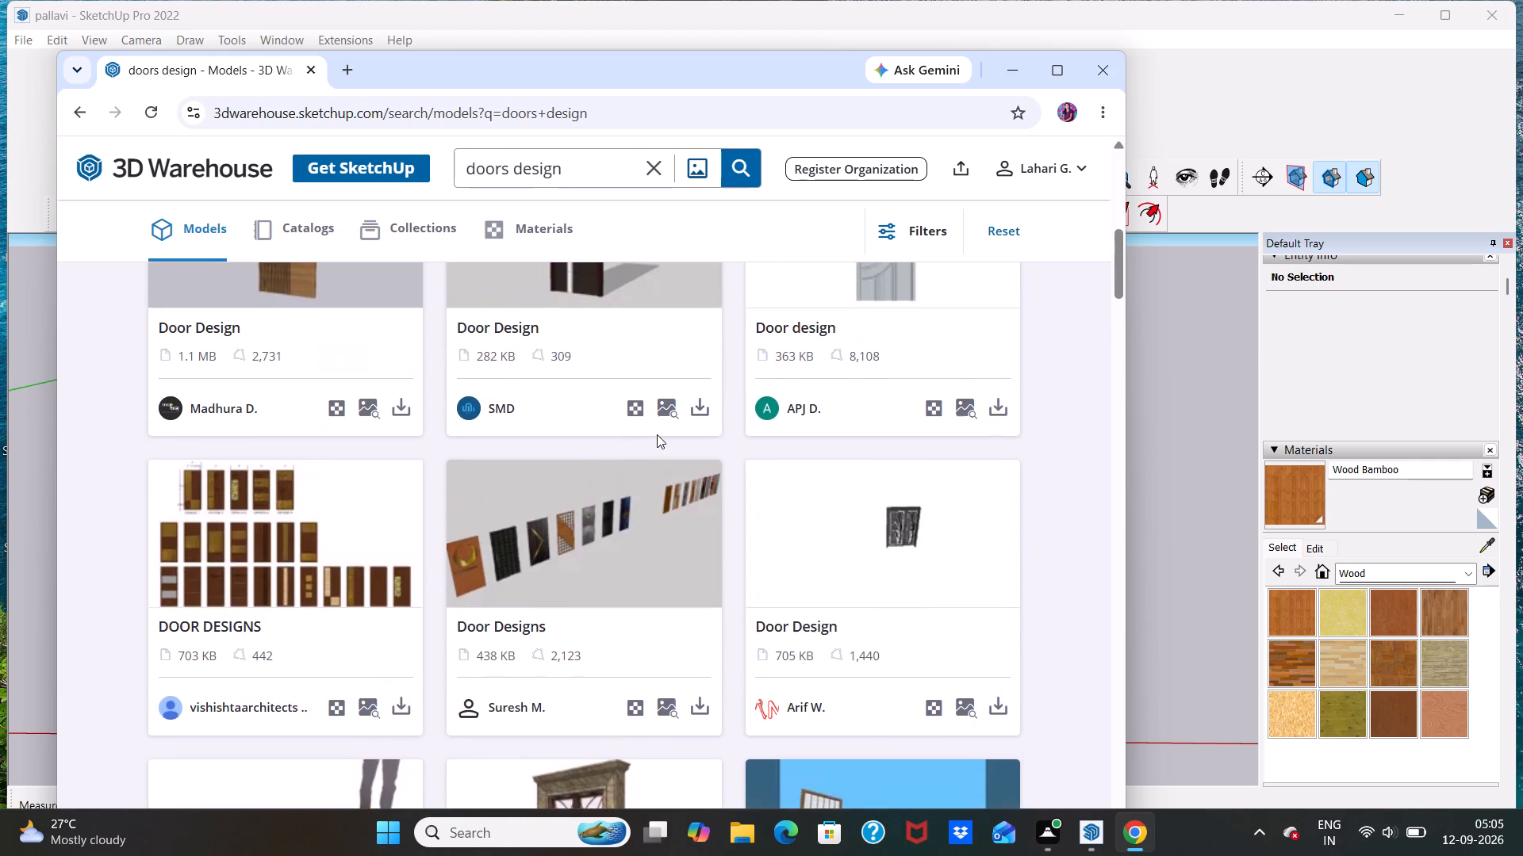
scroll(657, 433, up, 4)
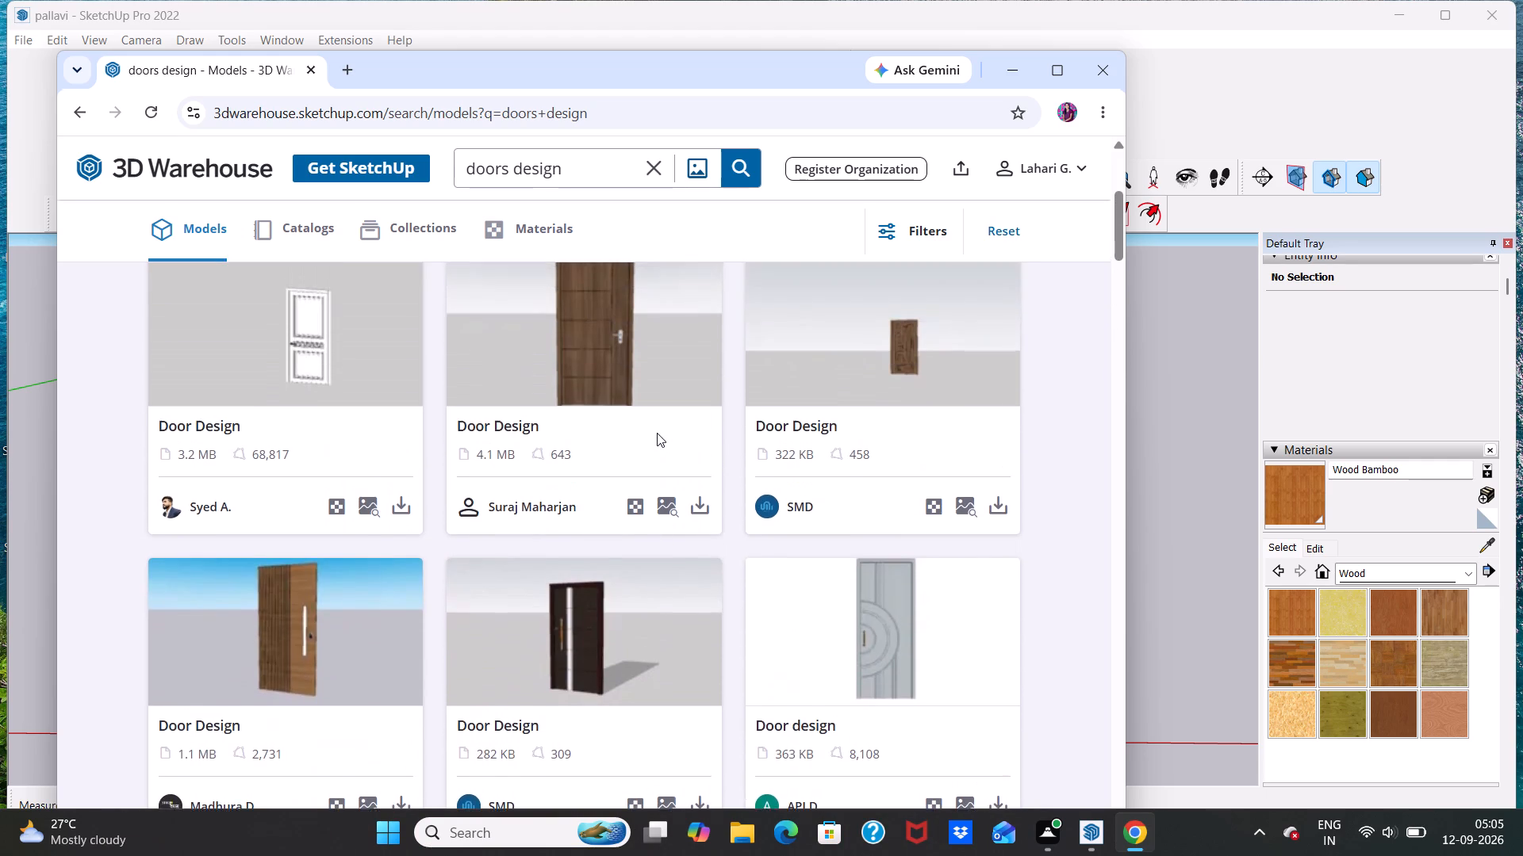
scroll(657, 433, up, 2)
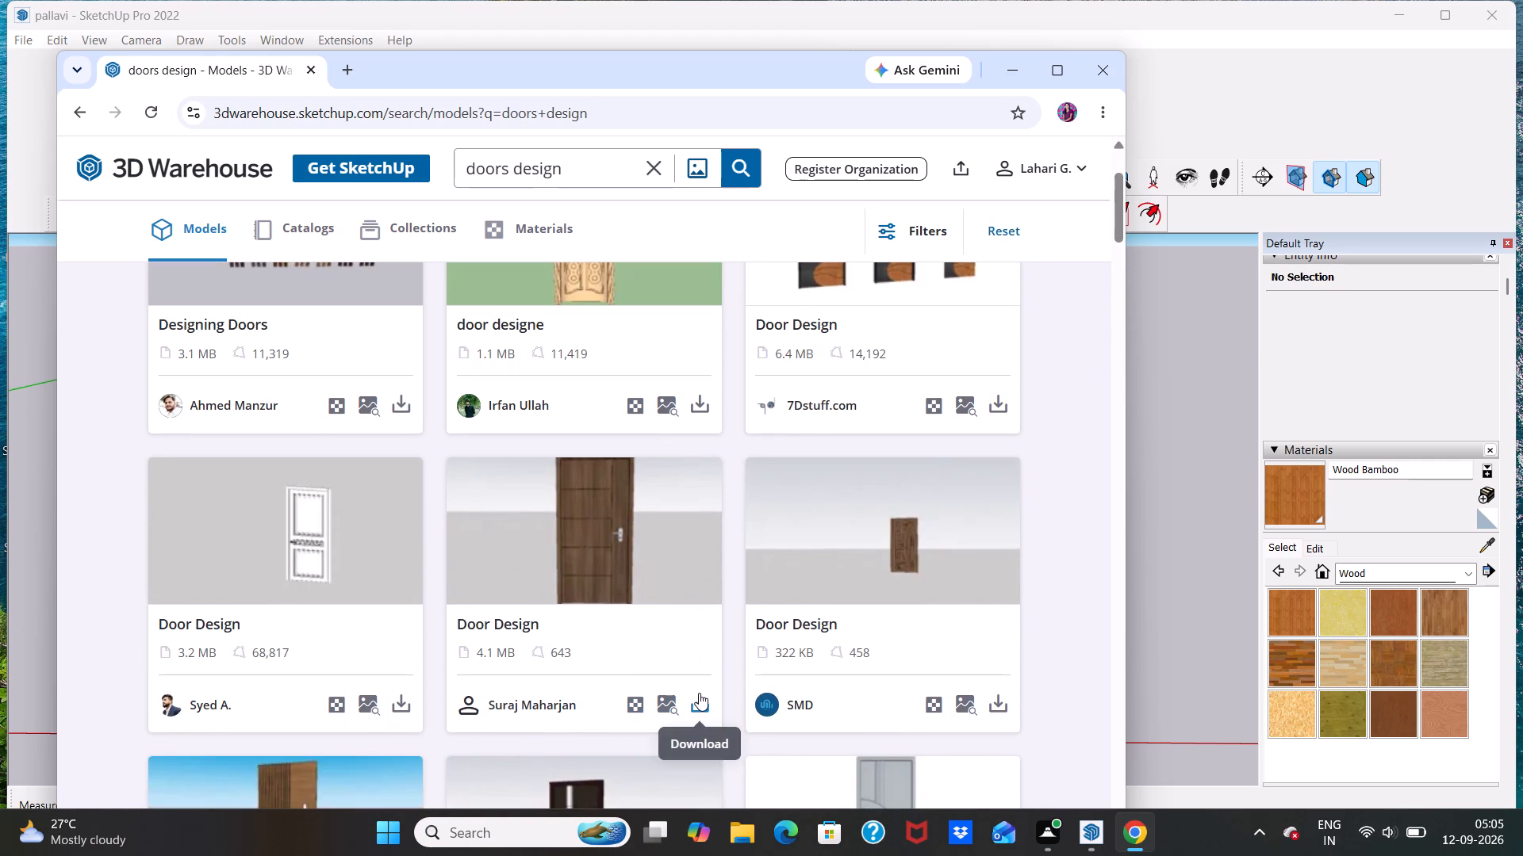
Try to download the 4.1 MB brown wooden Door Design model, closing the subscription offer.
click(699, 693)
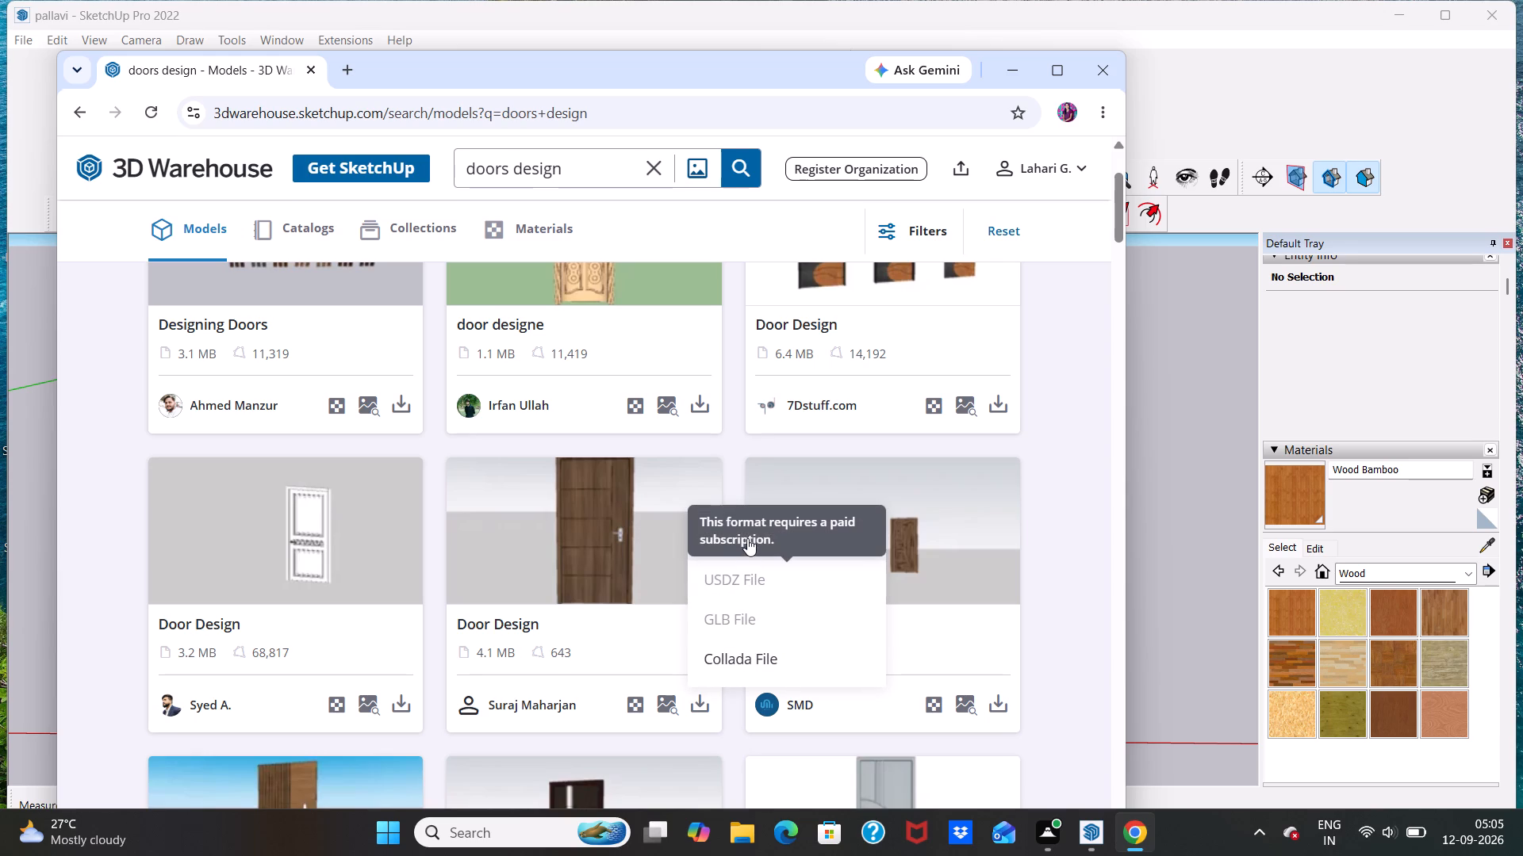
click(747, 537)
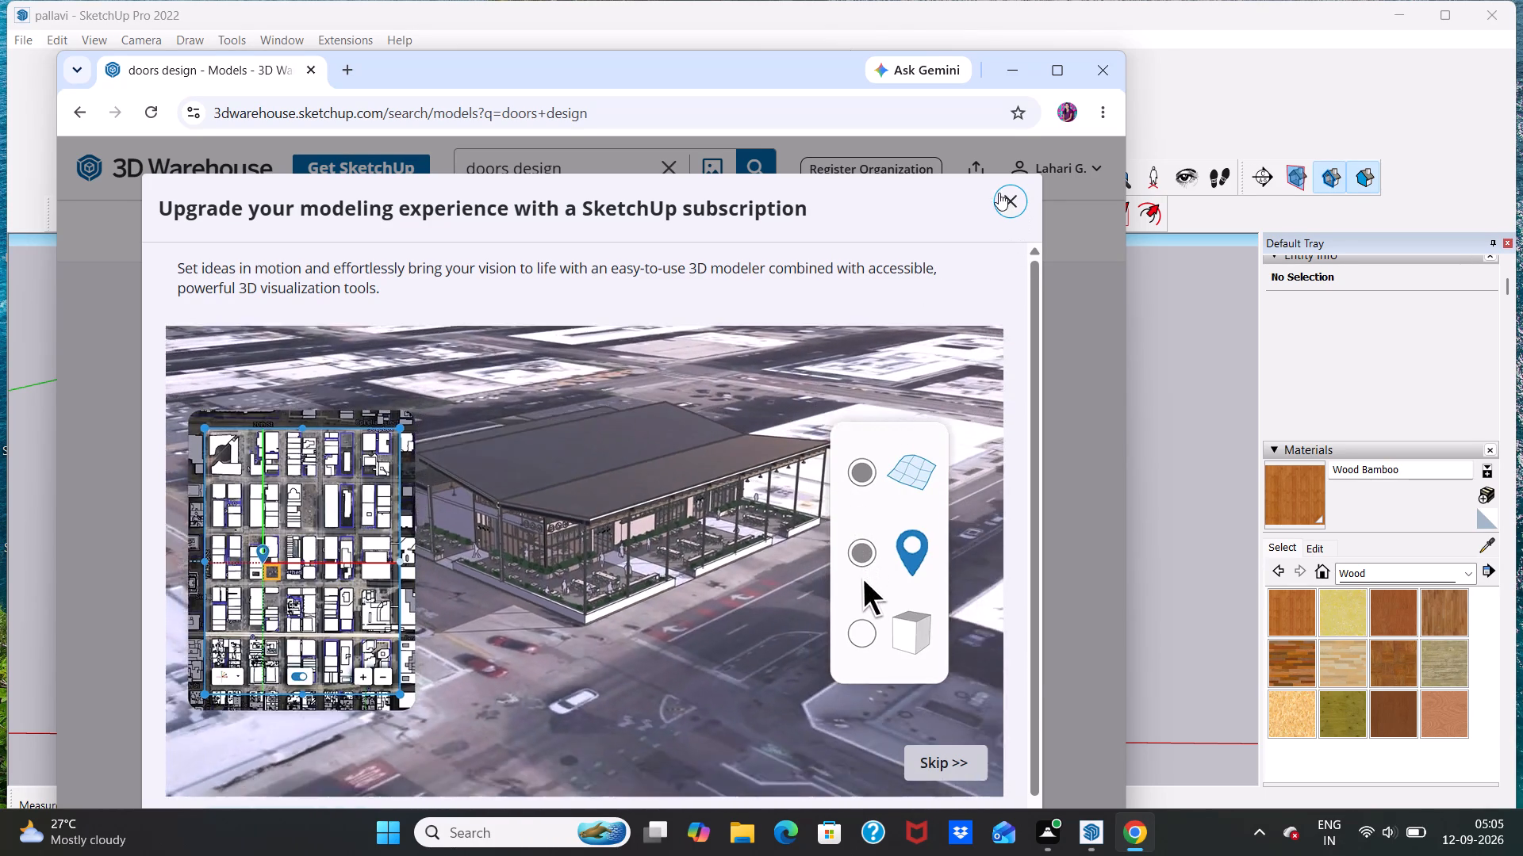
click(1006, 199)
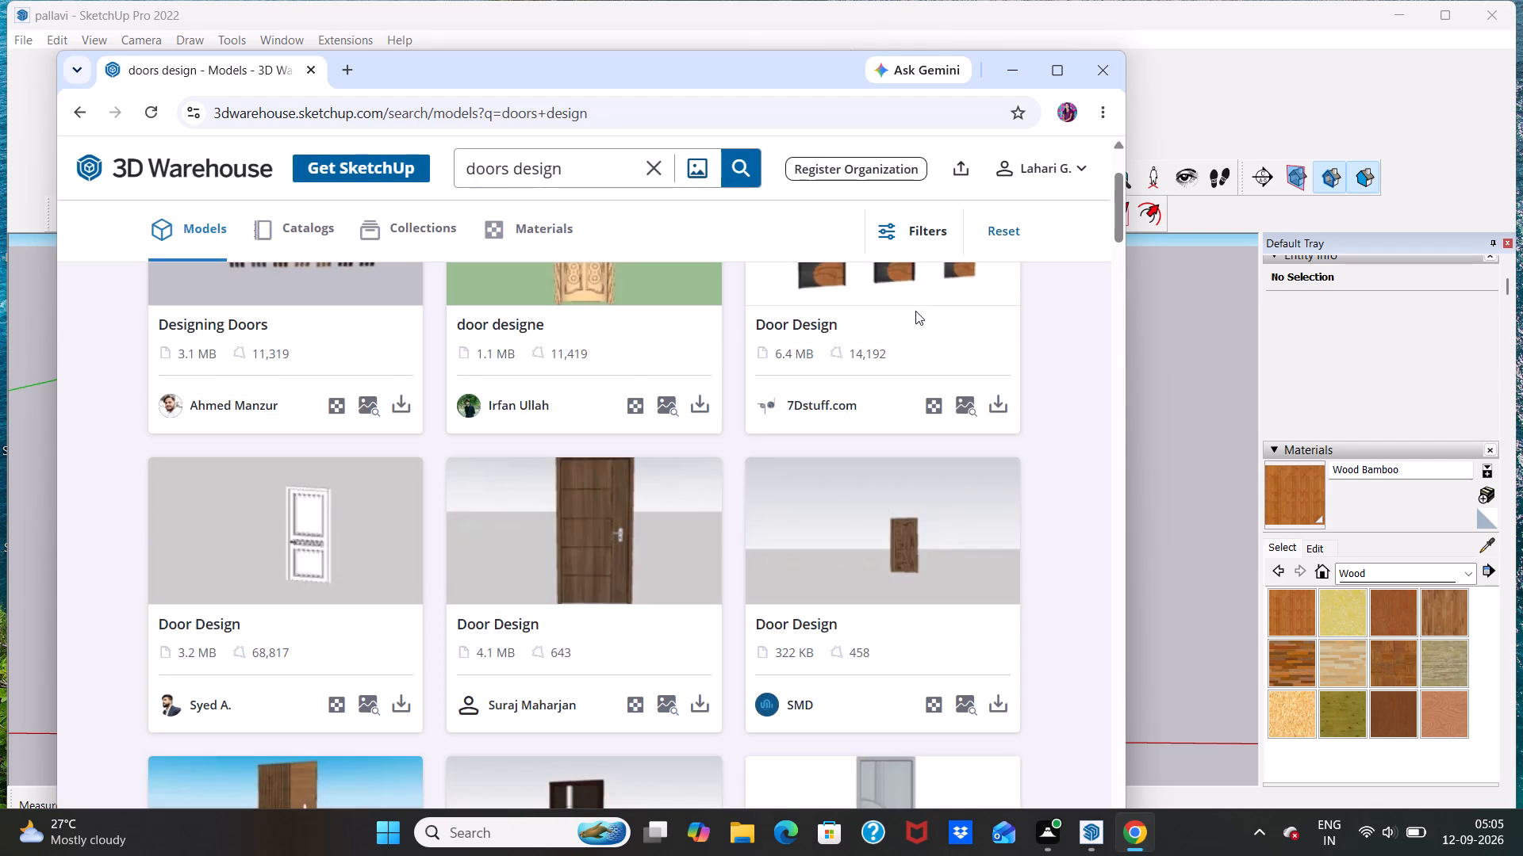
Browse the door model results again to compare the available designs.
scroll(915, 313, down, 1)
scroll(884, 381, up, 3)
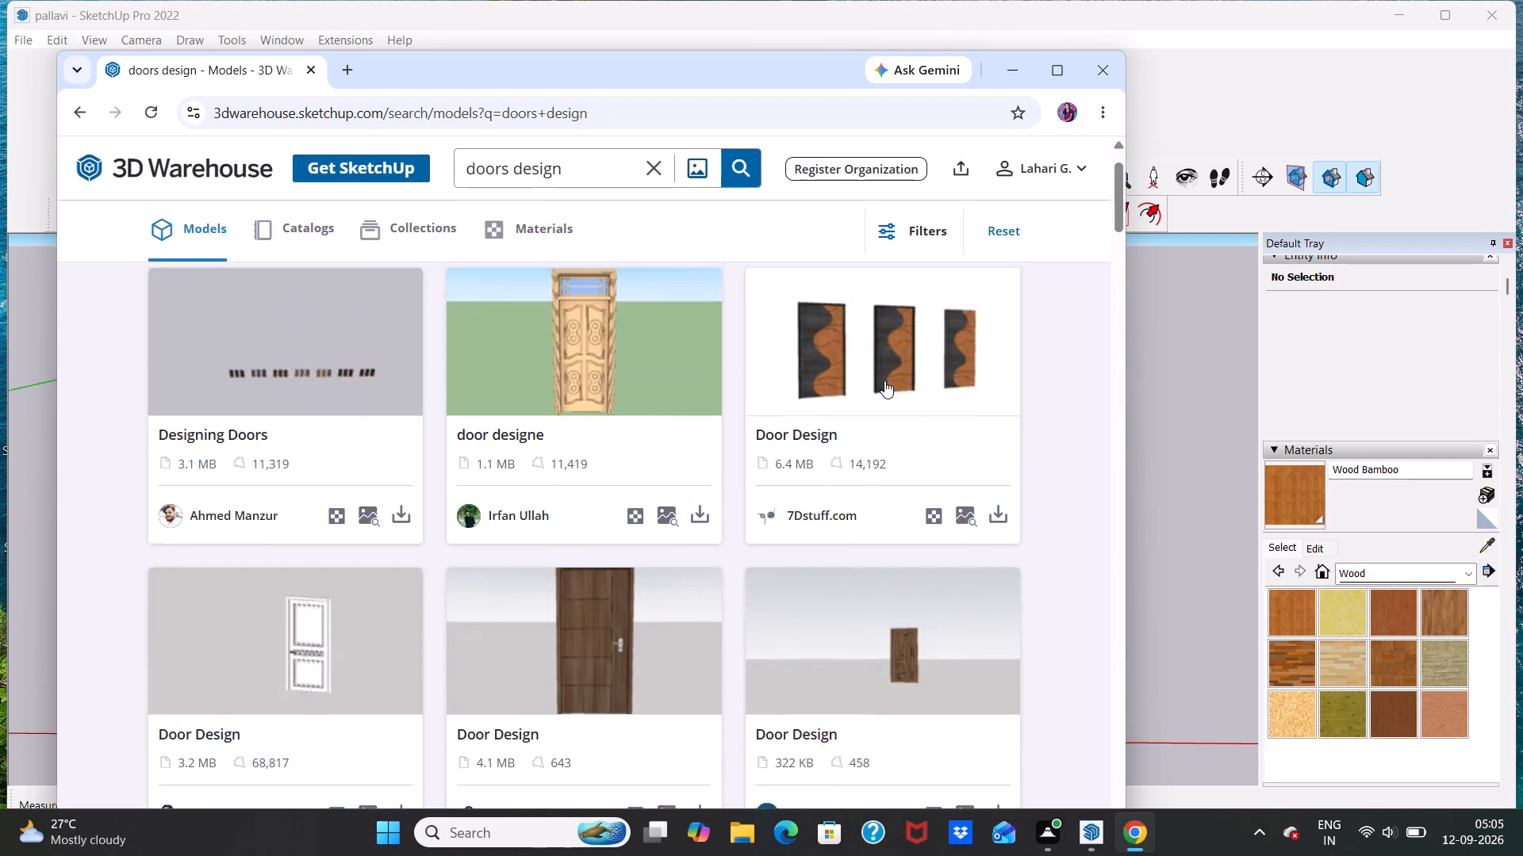
scroll(884, 380, up, 6)
scroll(884, 380, down, 3)
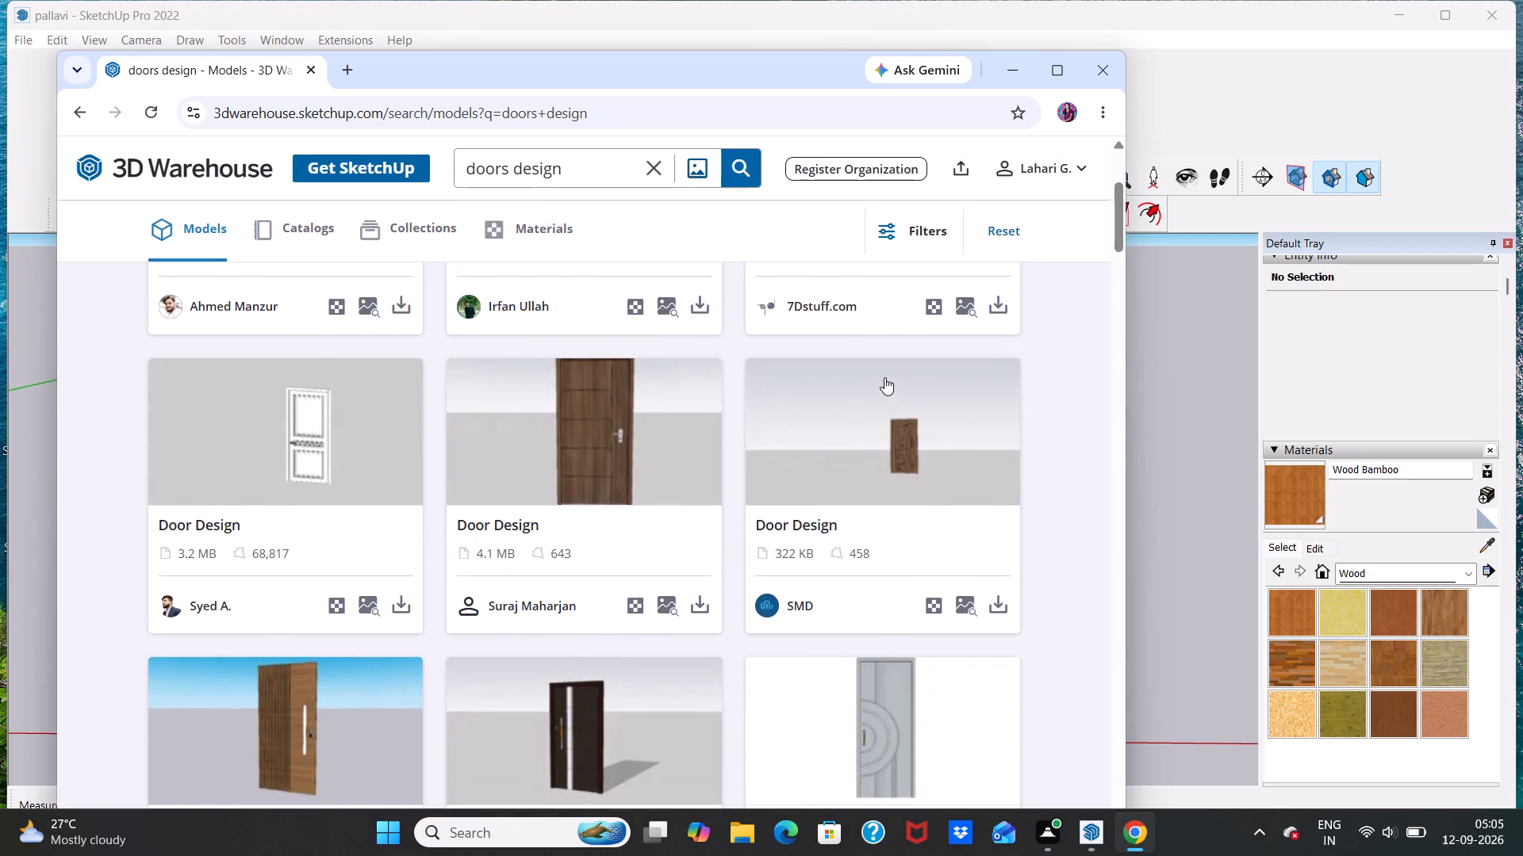
scroll(886, 377, down, 6)
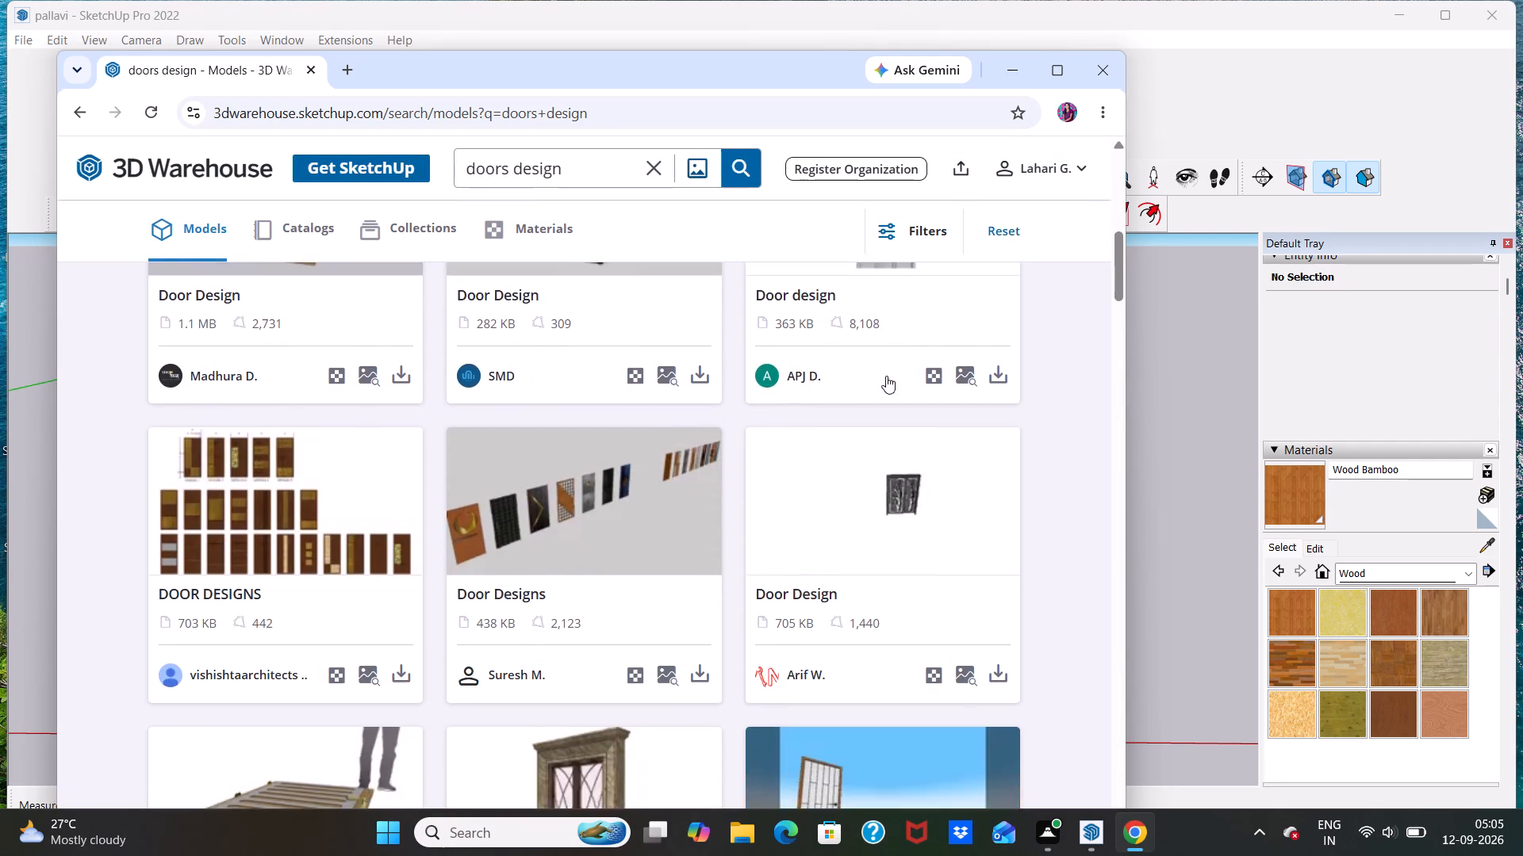
scroll(886, 376, down, 4)
scroll(888, 373, up, 4)
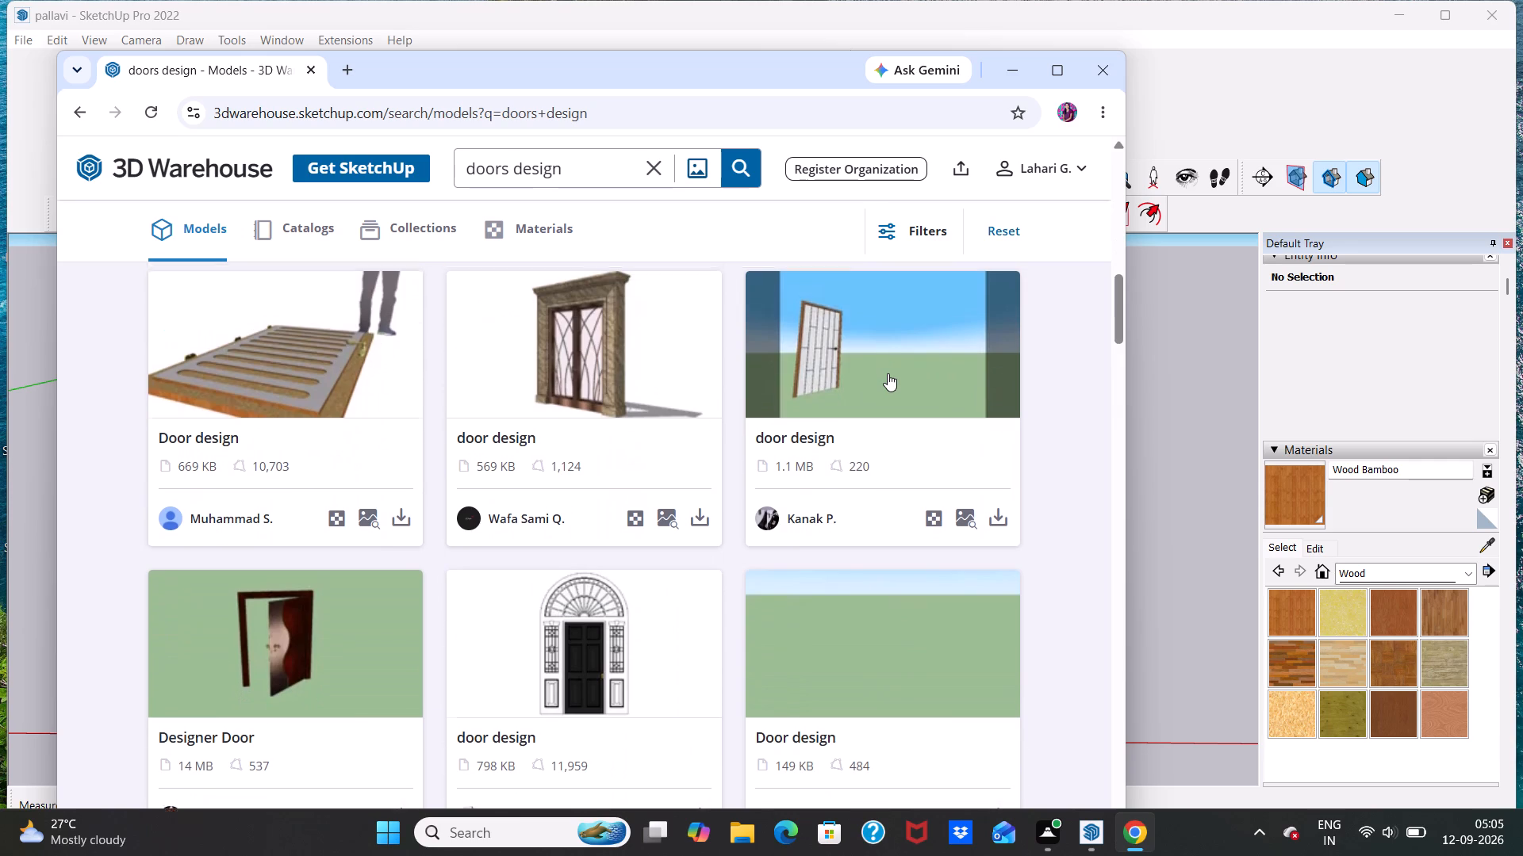
scroll(888, 373, up, 6)
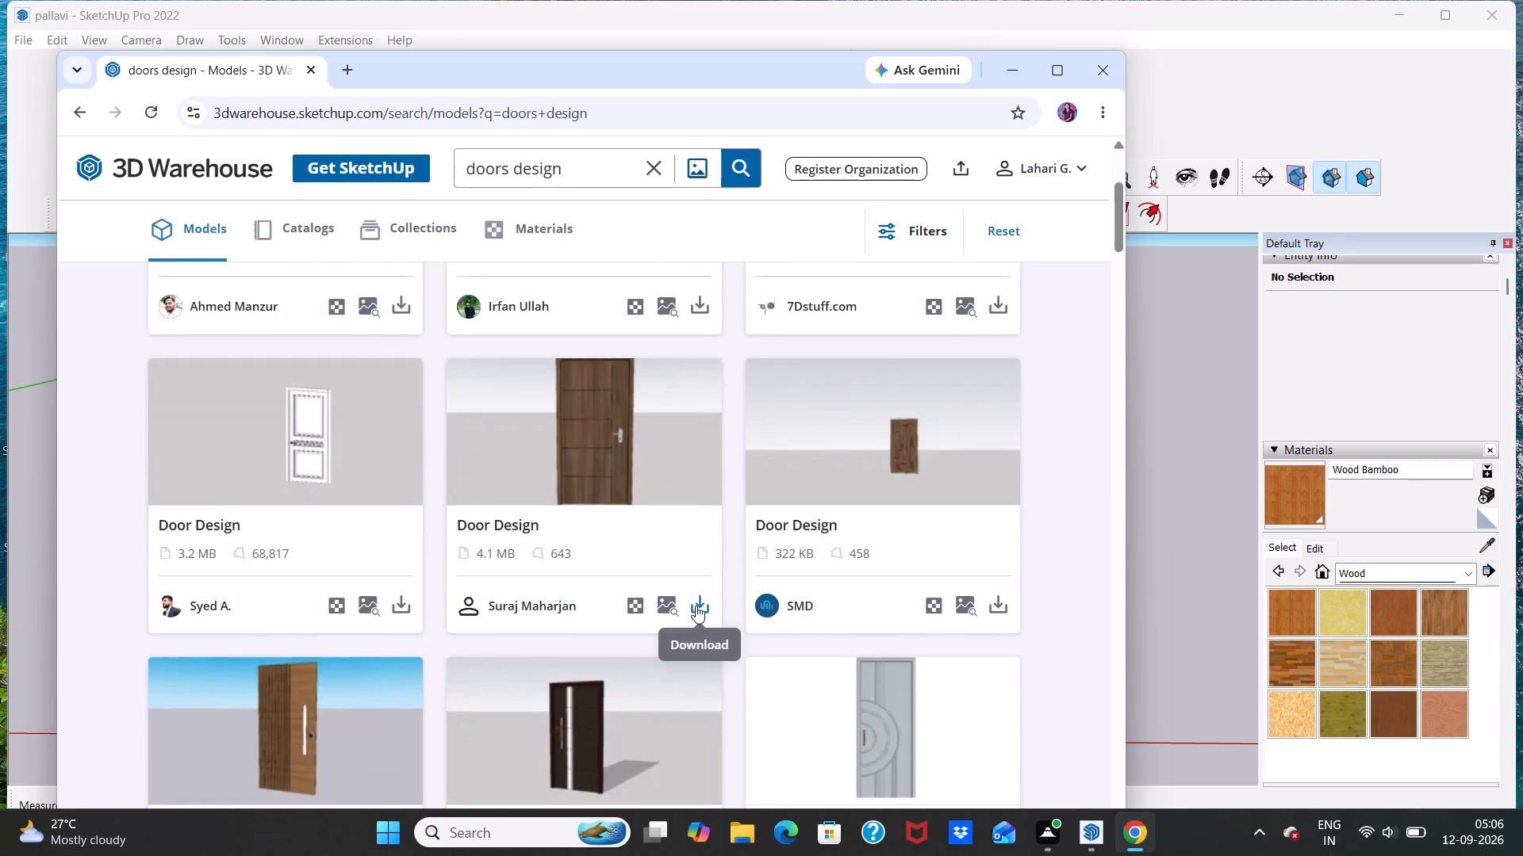
Download the 4.1 MB brown wooden Door Design model as a SketchUp file.
click(696, 605)
click(738, 648)
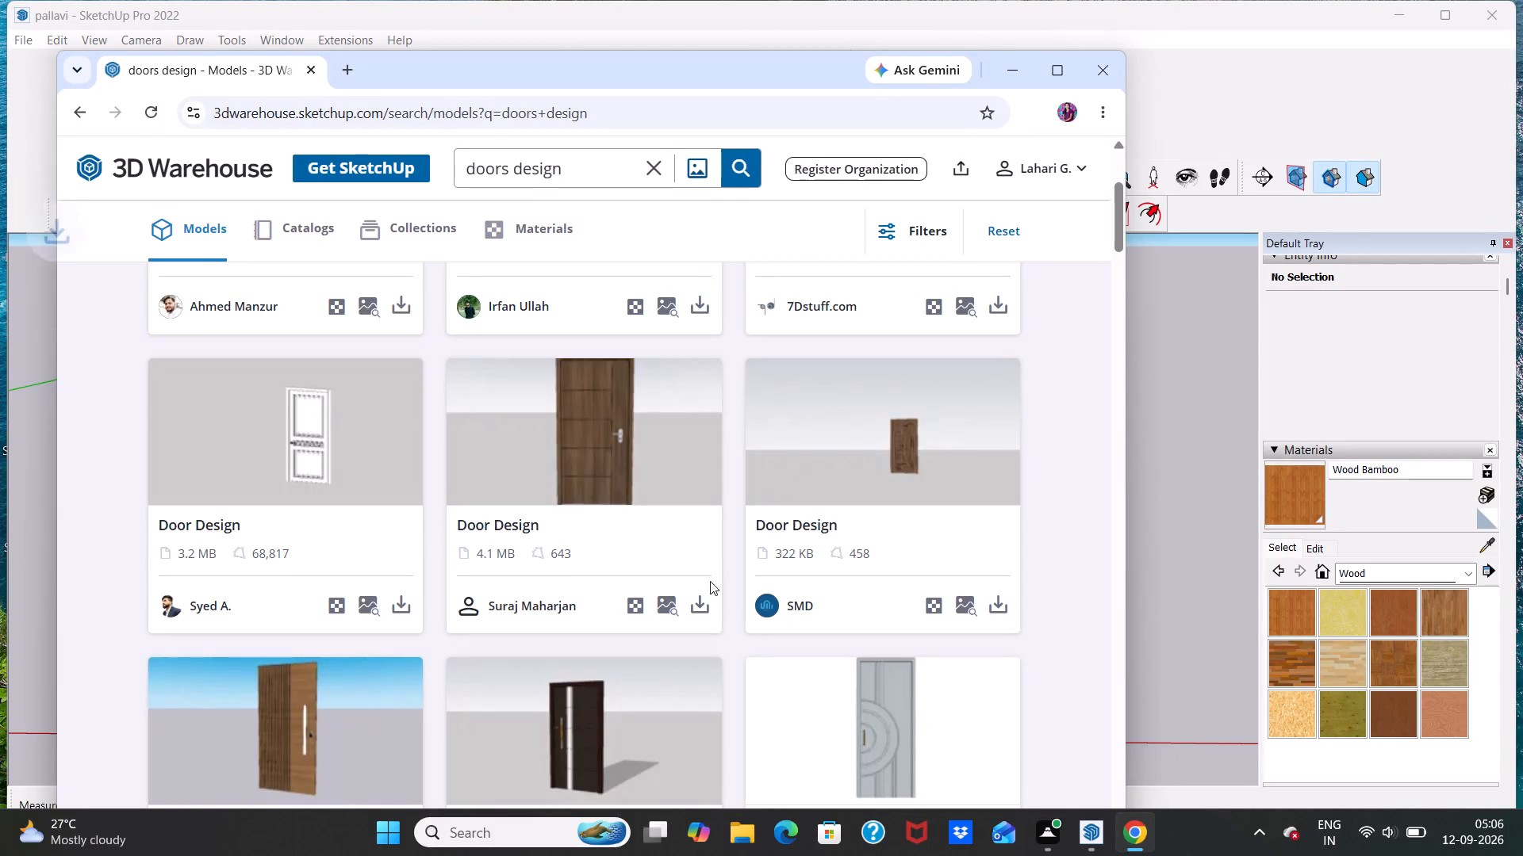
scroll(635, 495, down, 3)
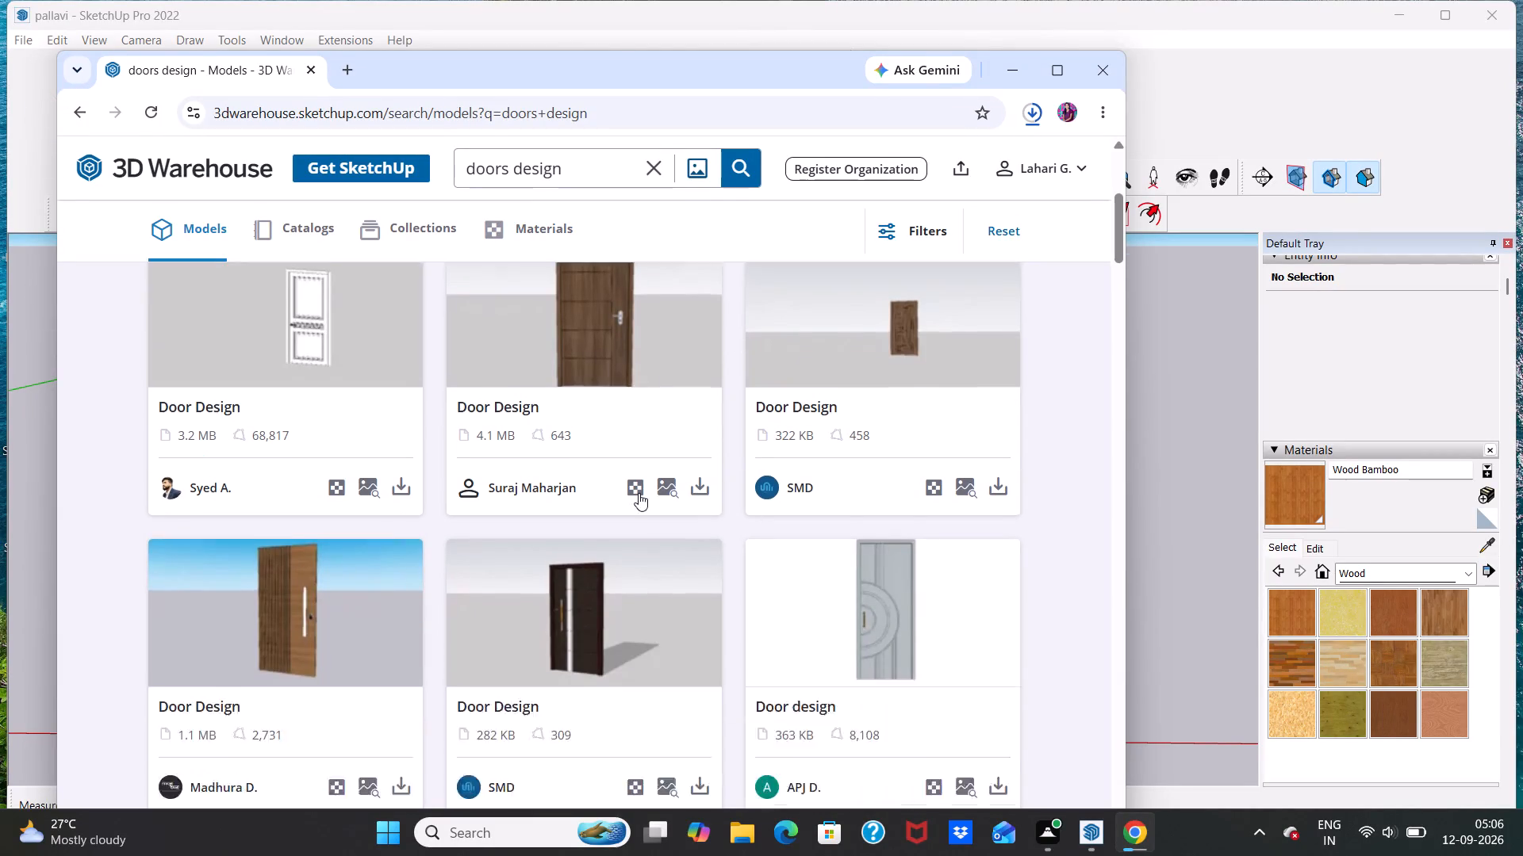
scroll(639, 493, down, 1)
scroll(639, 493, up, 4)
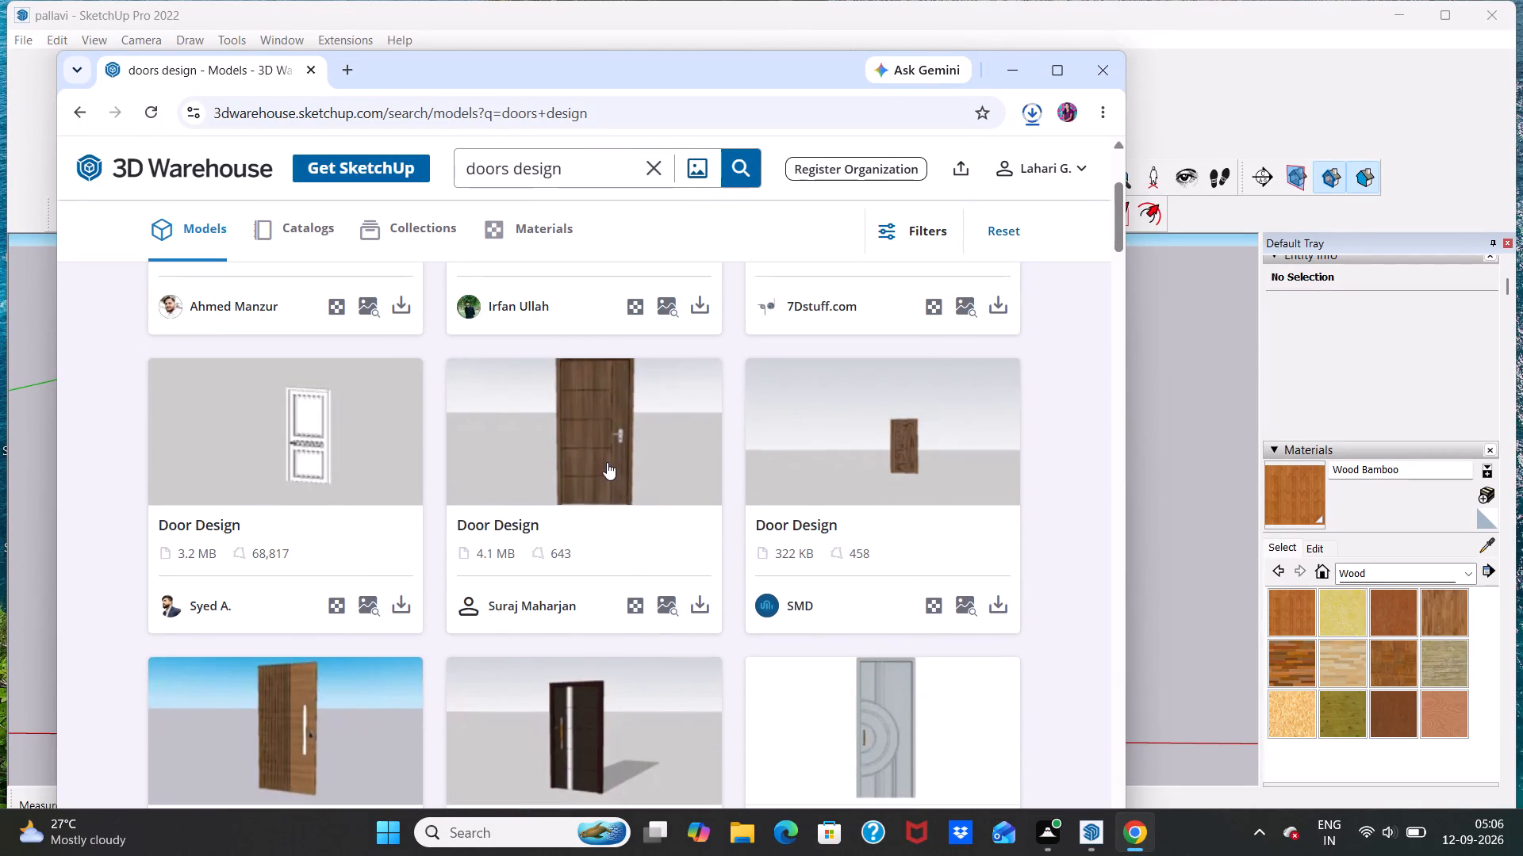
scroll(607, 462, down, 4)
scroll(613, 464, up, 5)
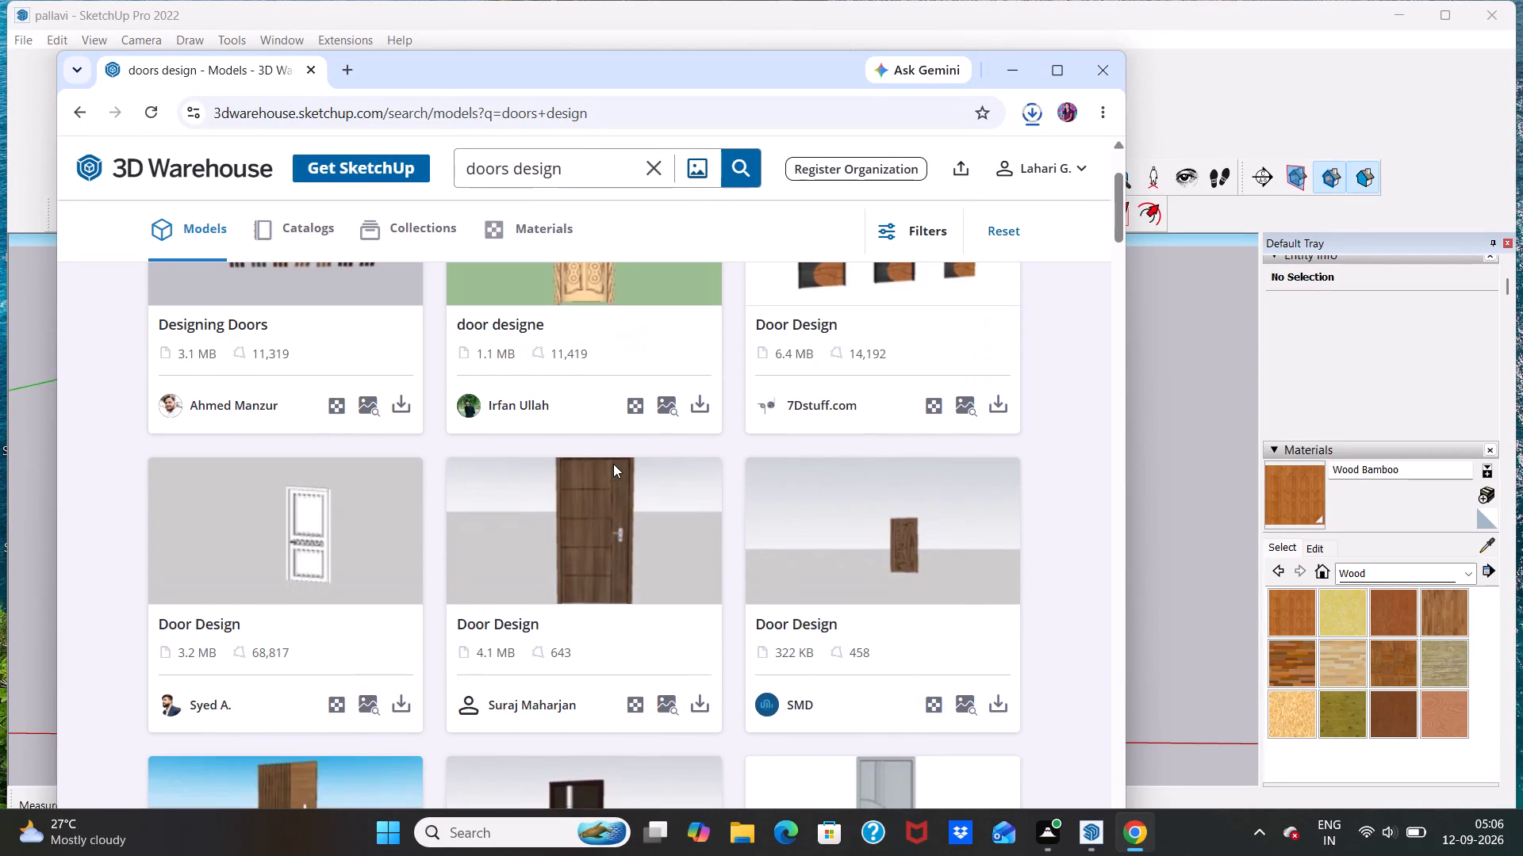
Replace the door query with "windows" and search the 3D Warehouse models.
click(563, 165)
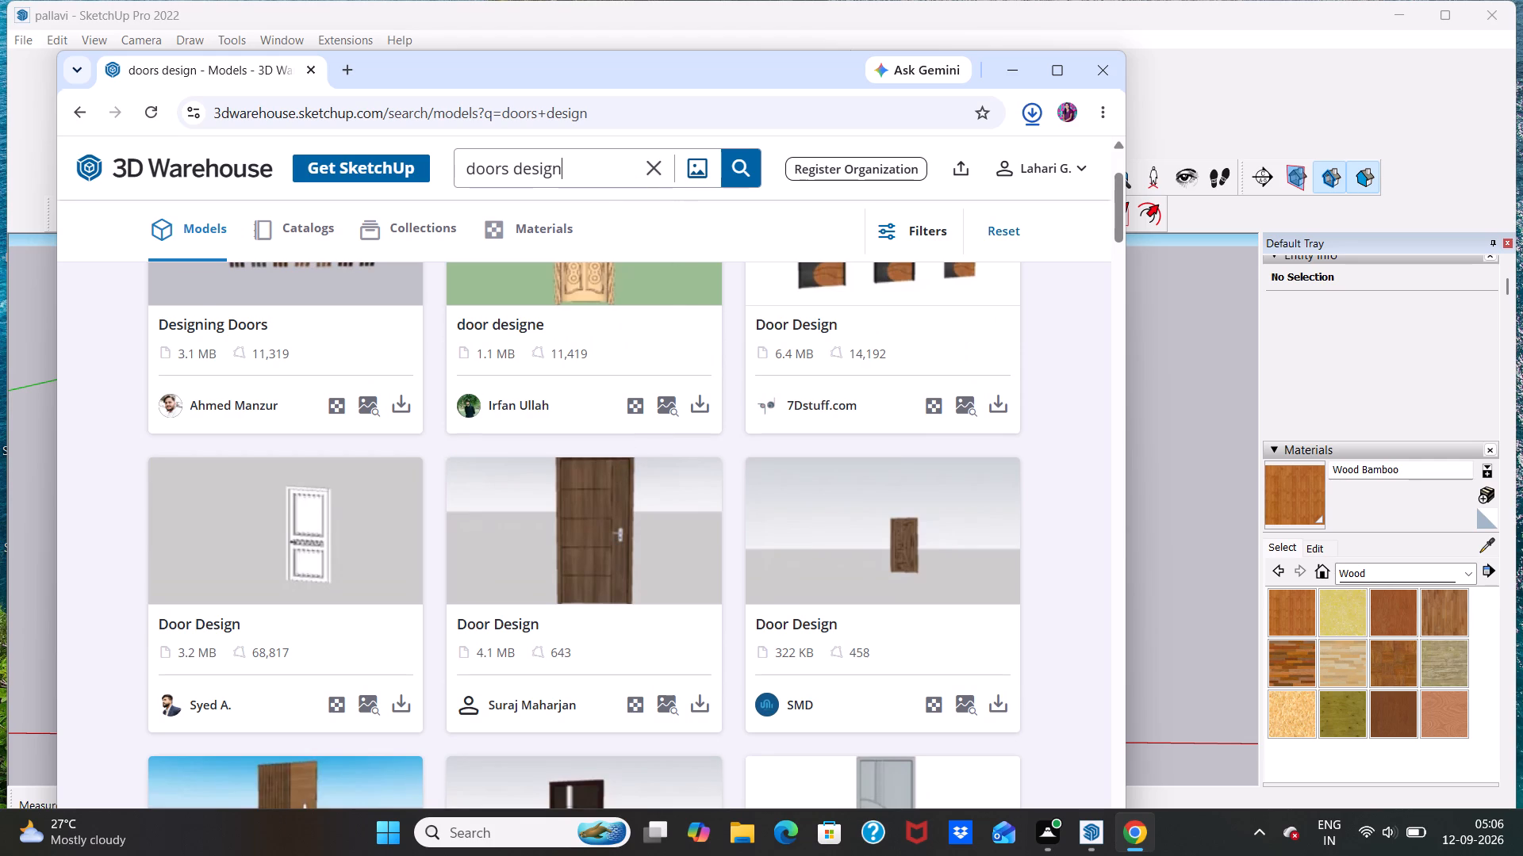
key(BackSpace)
key(BackSpace)
key(BackSpace)
key(BackSpace)
key(BackSpace)
key(BackSpace)
key(BackSpace)
key(BackSpace)
key(BackSpace)
key(BackSpace)
key(BackSpace)
key(BackSpace)
key(BackSpace)
key(BackSpace)
key(BackSpace)
key(BackSpace)
key(BackSpace)
key(BackSpace)
key(BackSpace)
key(BackSpace)
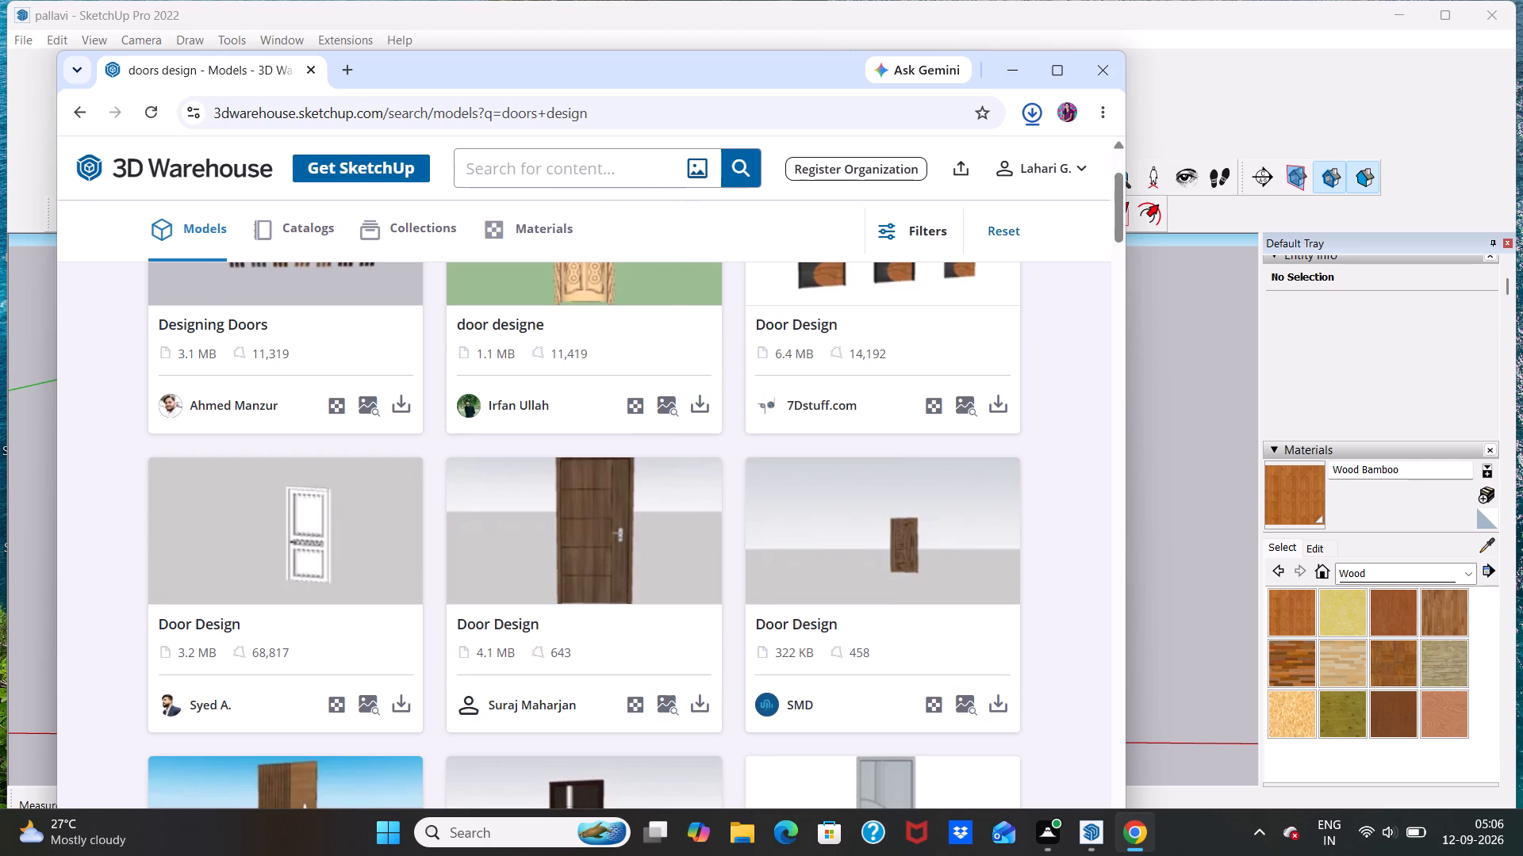
text(window)
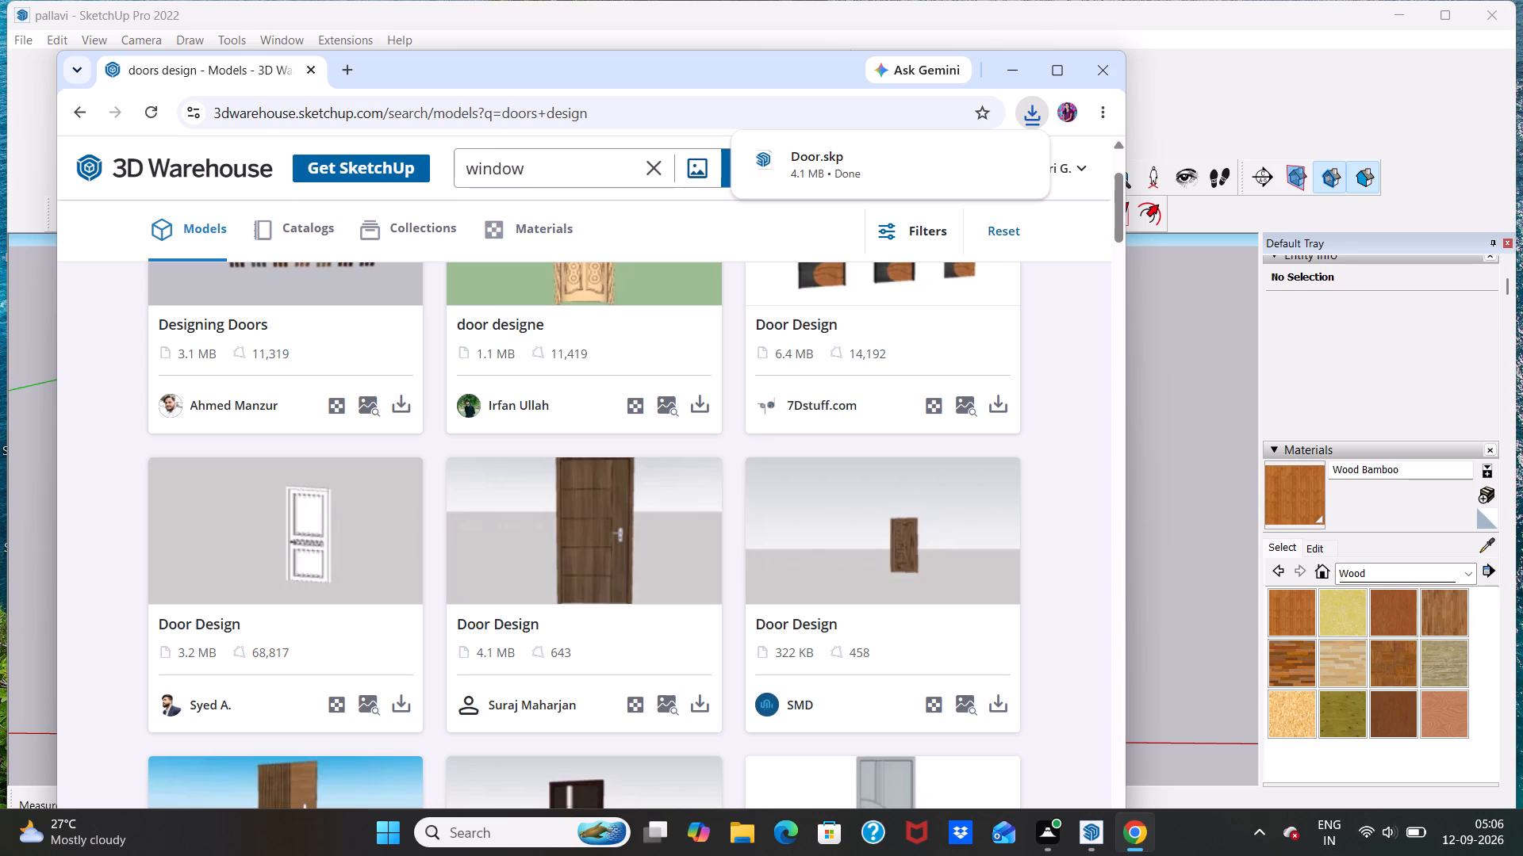
key(s)
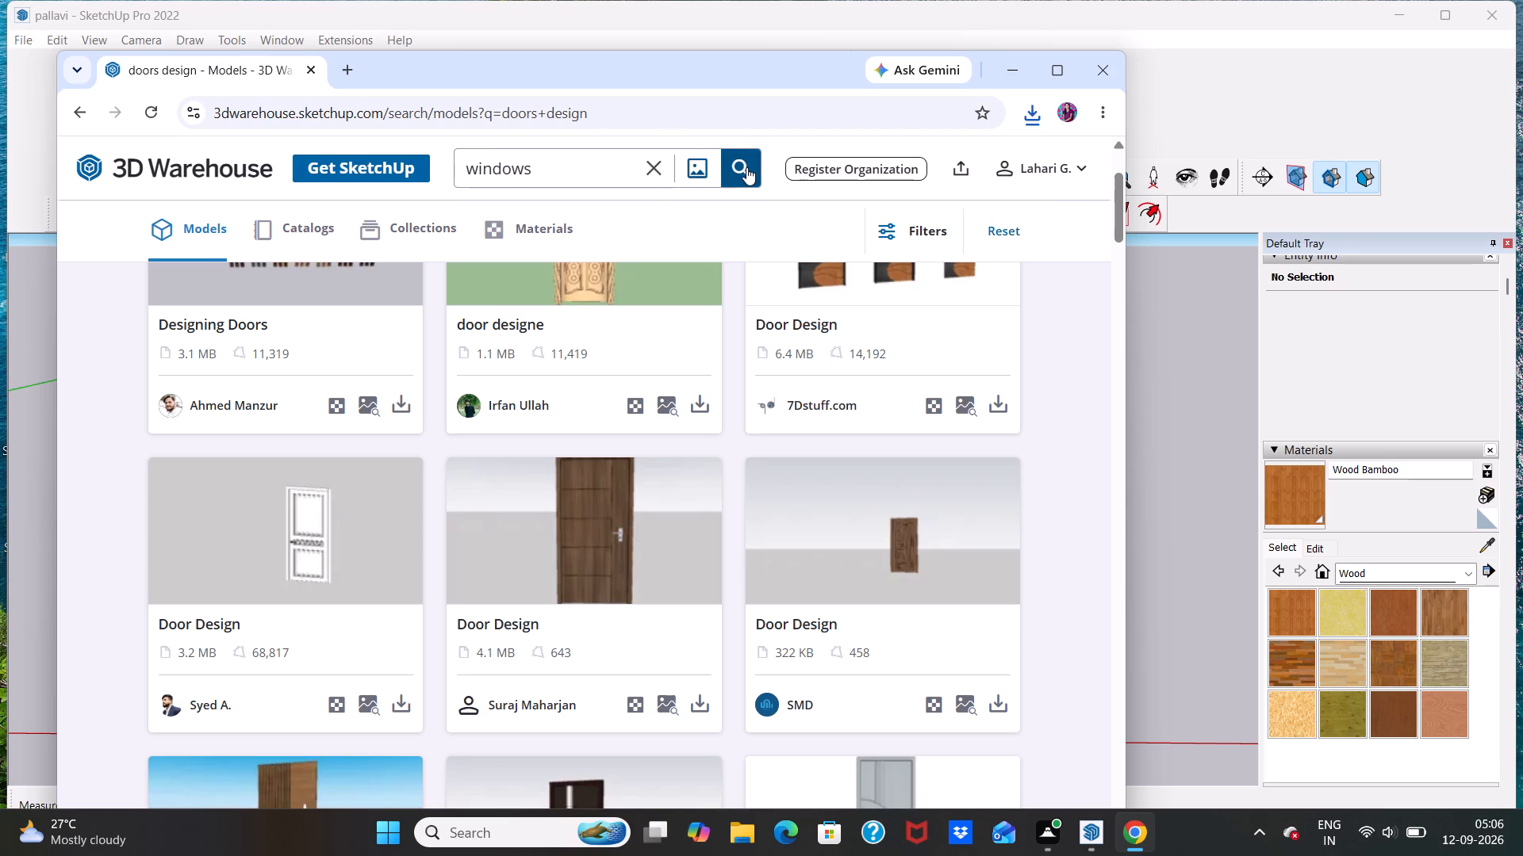
click(746, 166)
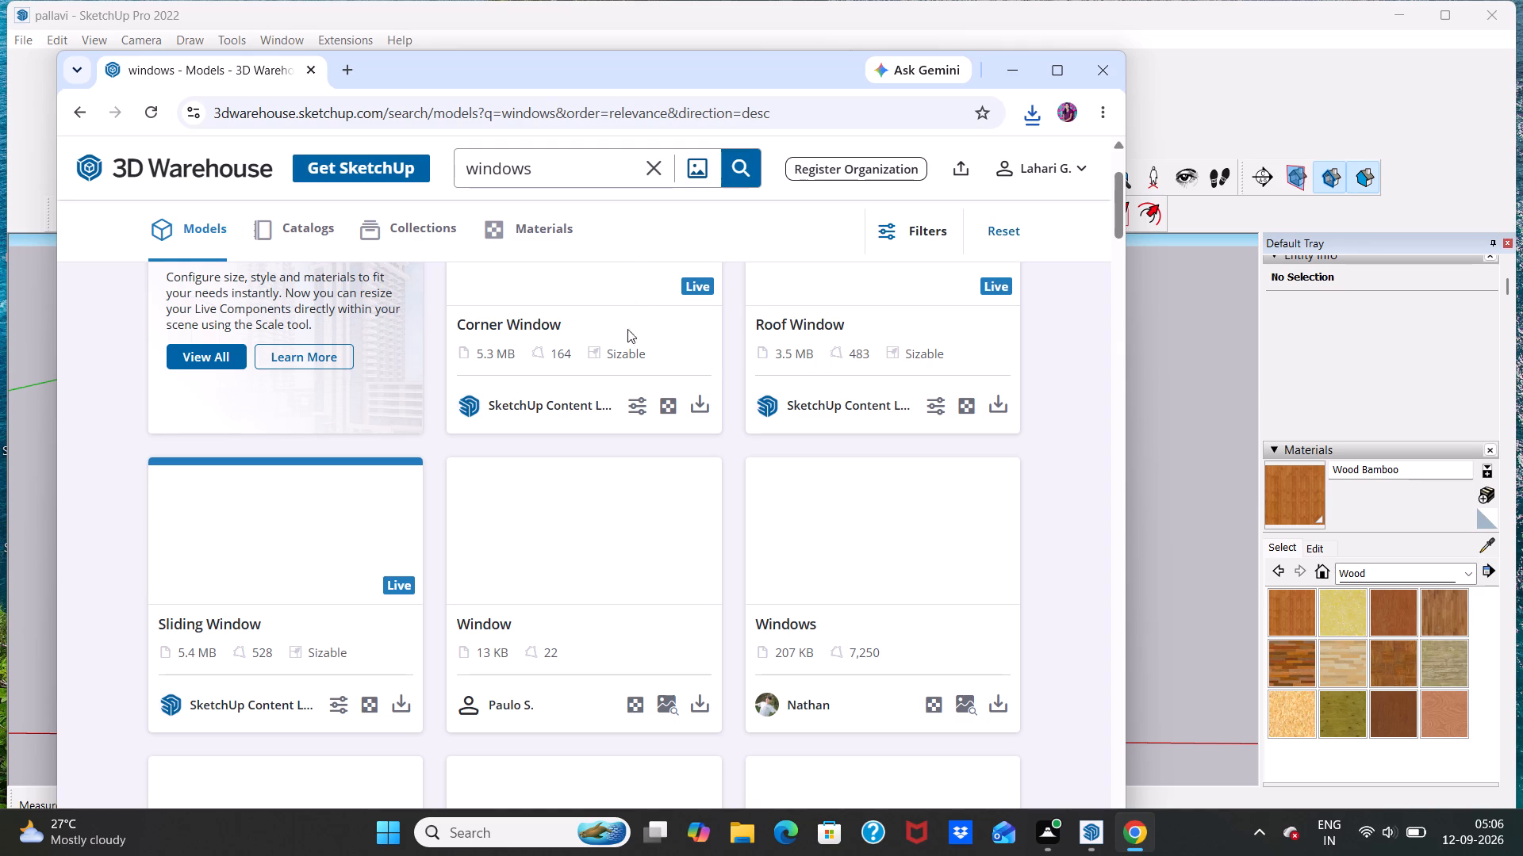
Browse the window models in the results for a design that suits the house's window openings.
scroll(628, 382, down, 1)
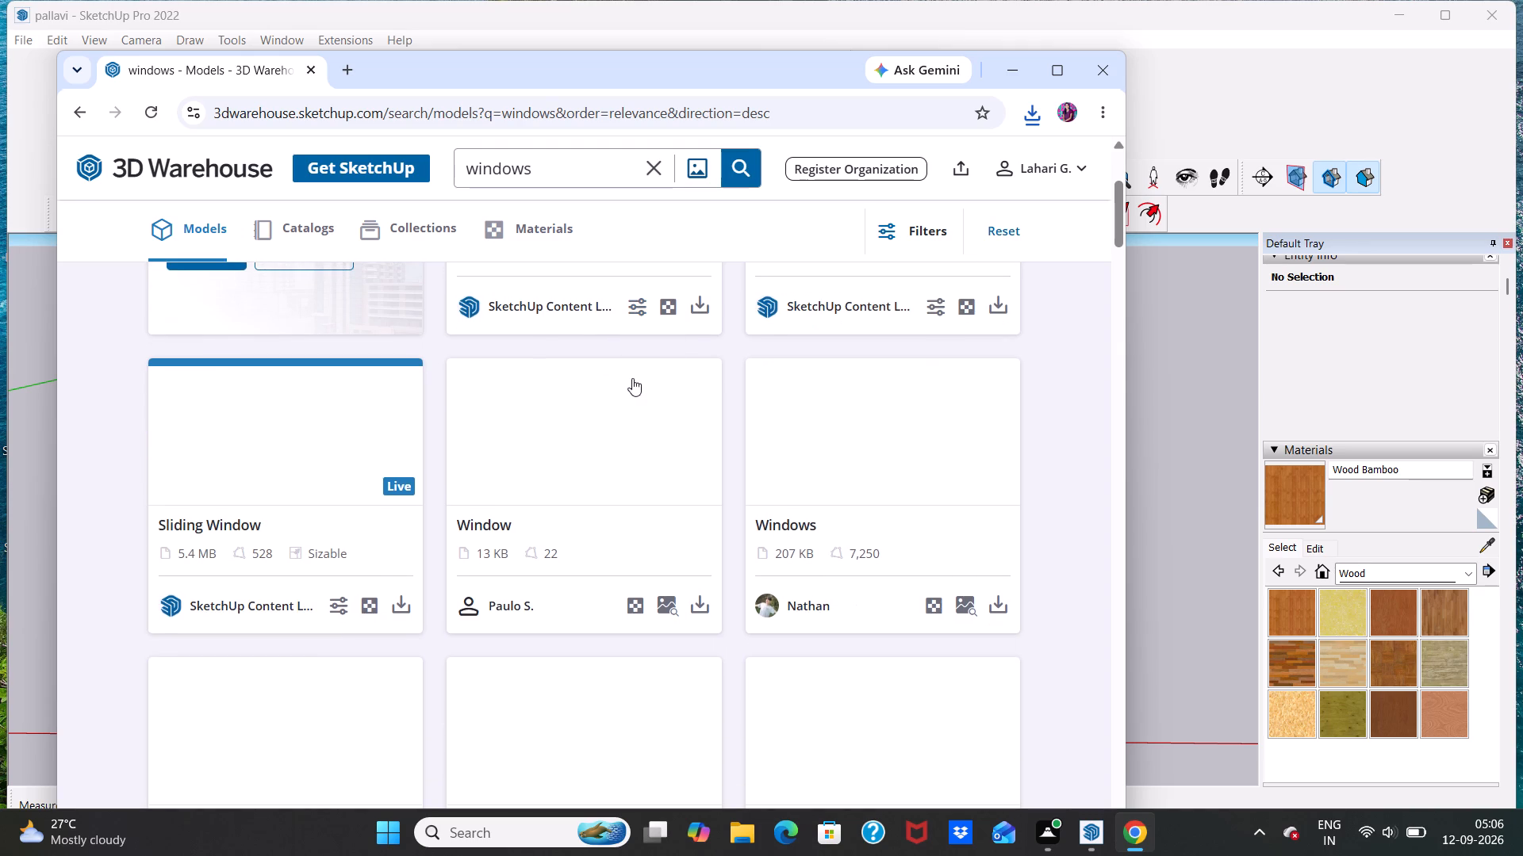
scroll(632, 378, down, 4)
scroll(632, 377, up, 11)
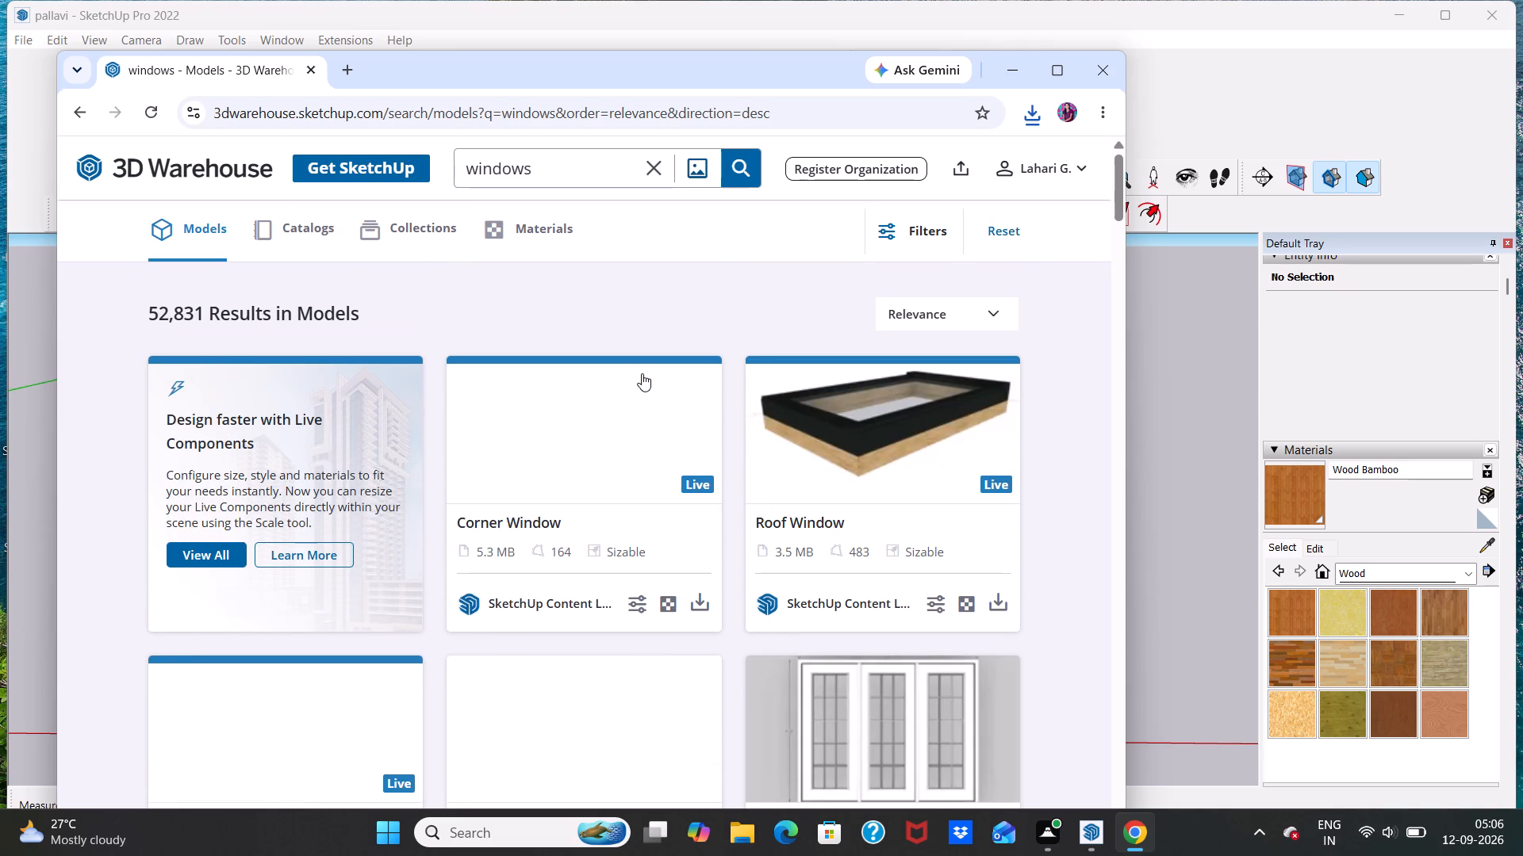
scroll(643, 373, down, 3)
scroll(609, 418, up, 3)
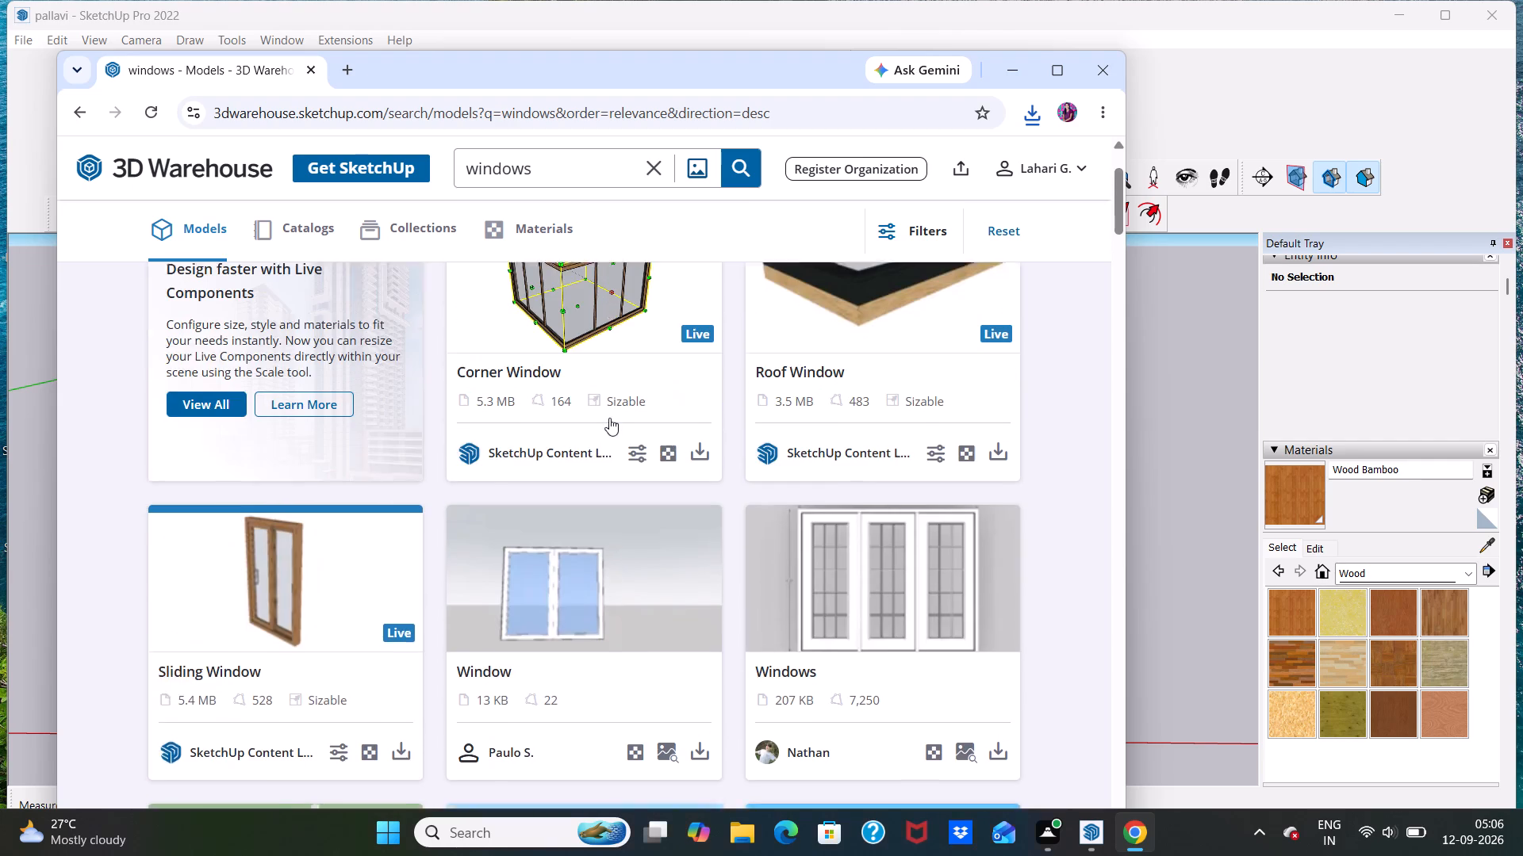
scroll(609, 418, up, 2)
scroll(609, 416, down, 3)
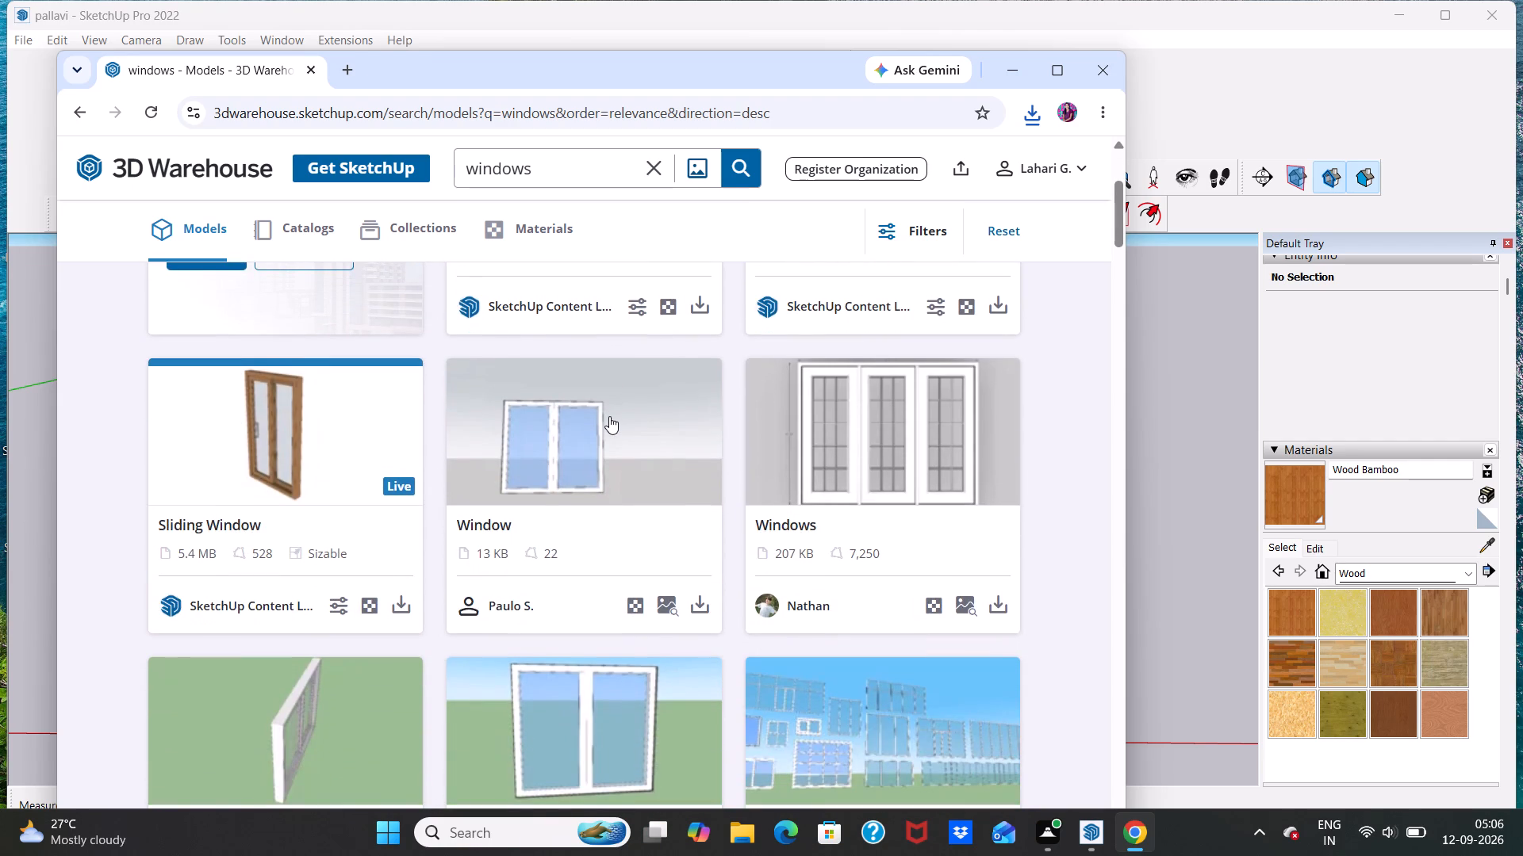
scroll(609, 416, down, 4)
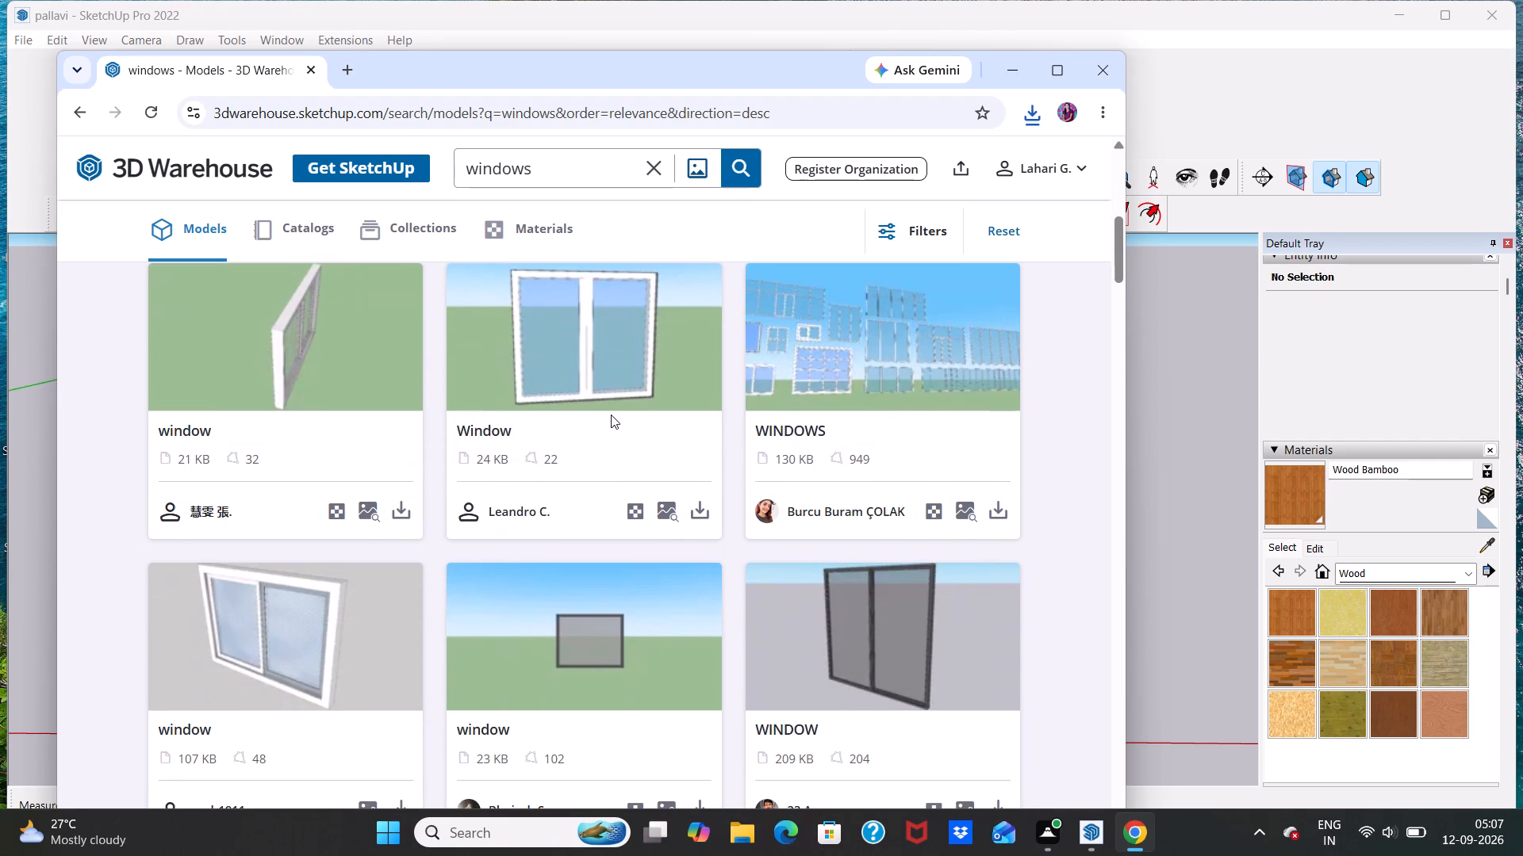
scroll(611, 414, down, 12)
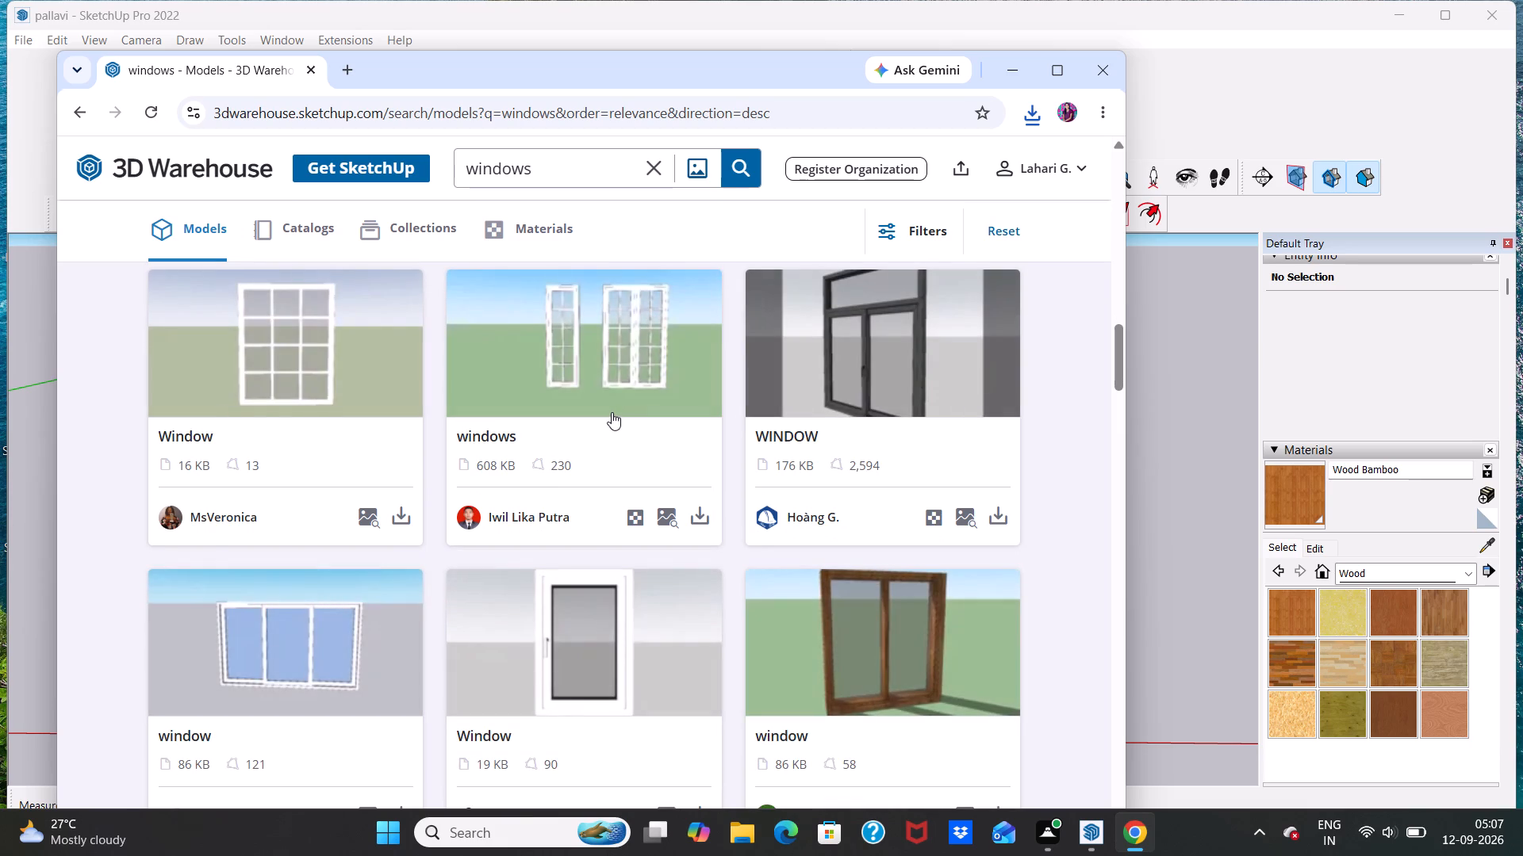
scroll(612, 412, down, 4)
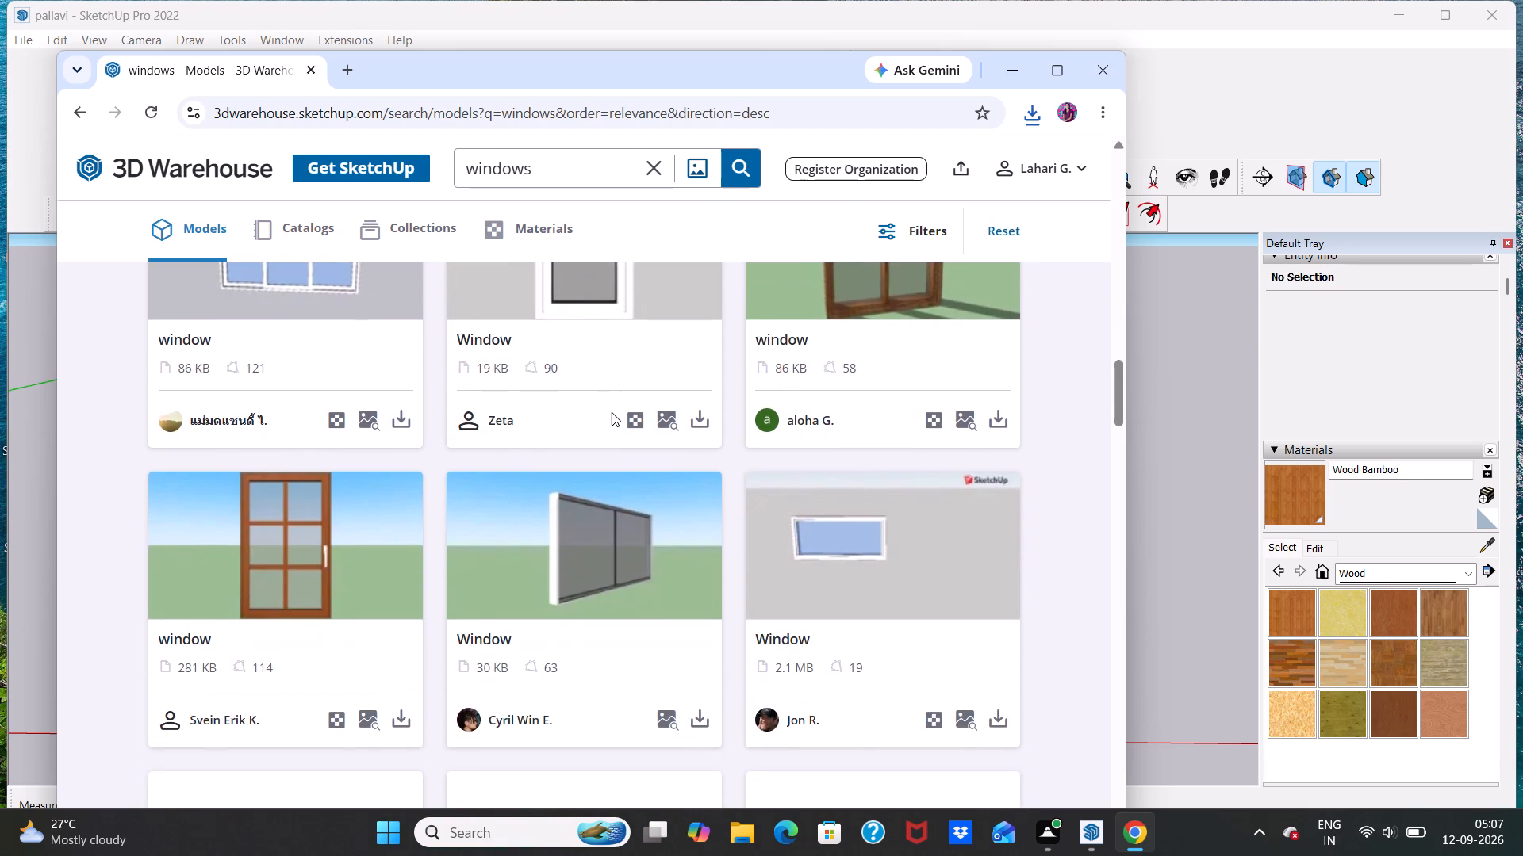
scroll(612, 412, down, 3)
scroll(612, 412, up, 2)
scroll(612, 412, down, 3)
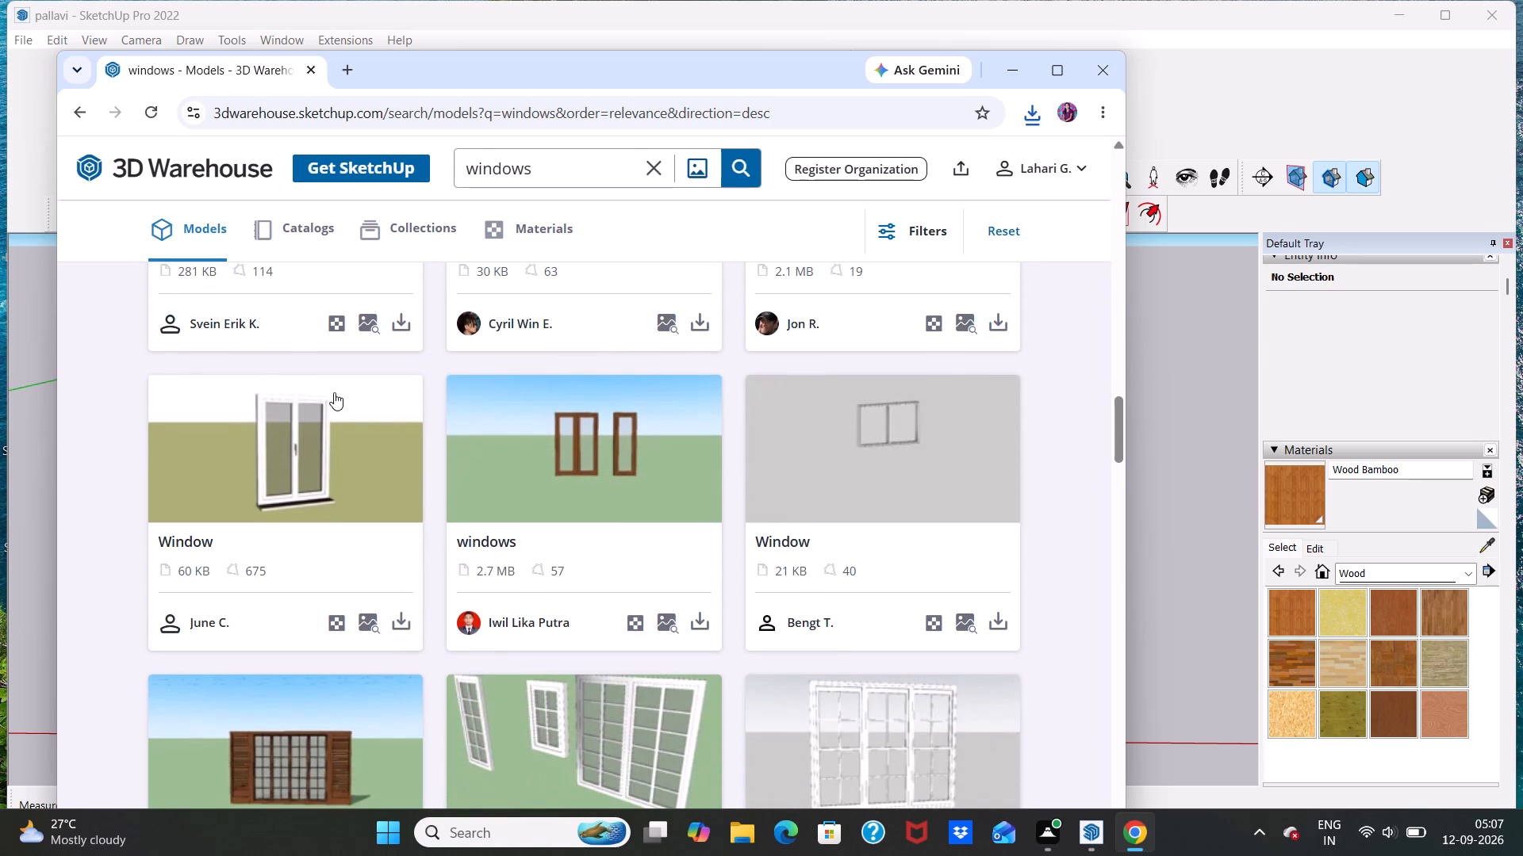
scroll(604, 724, down, 2)
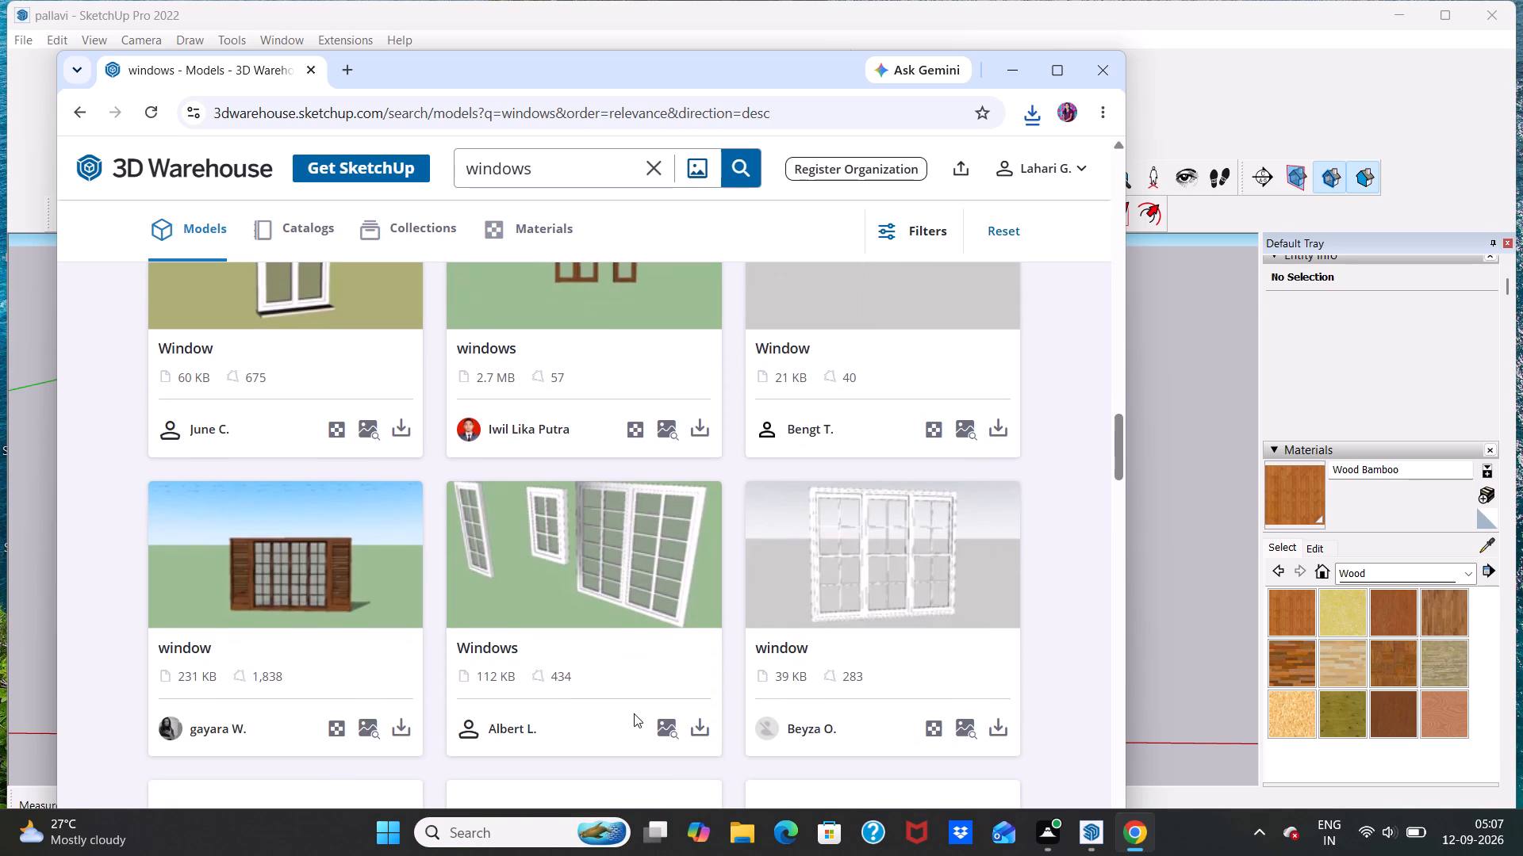
scroll(577, 709, down, 1)
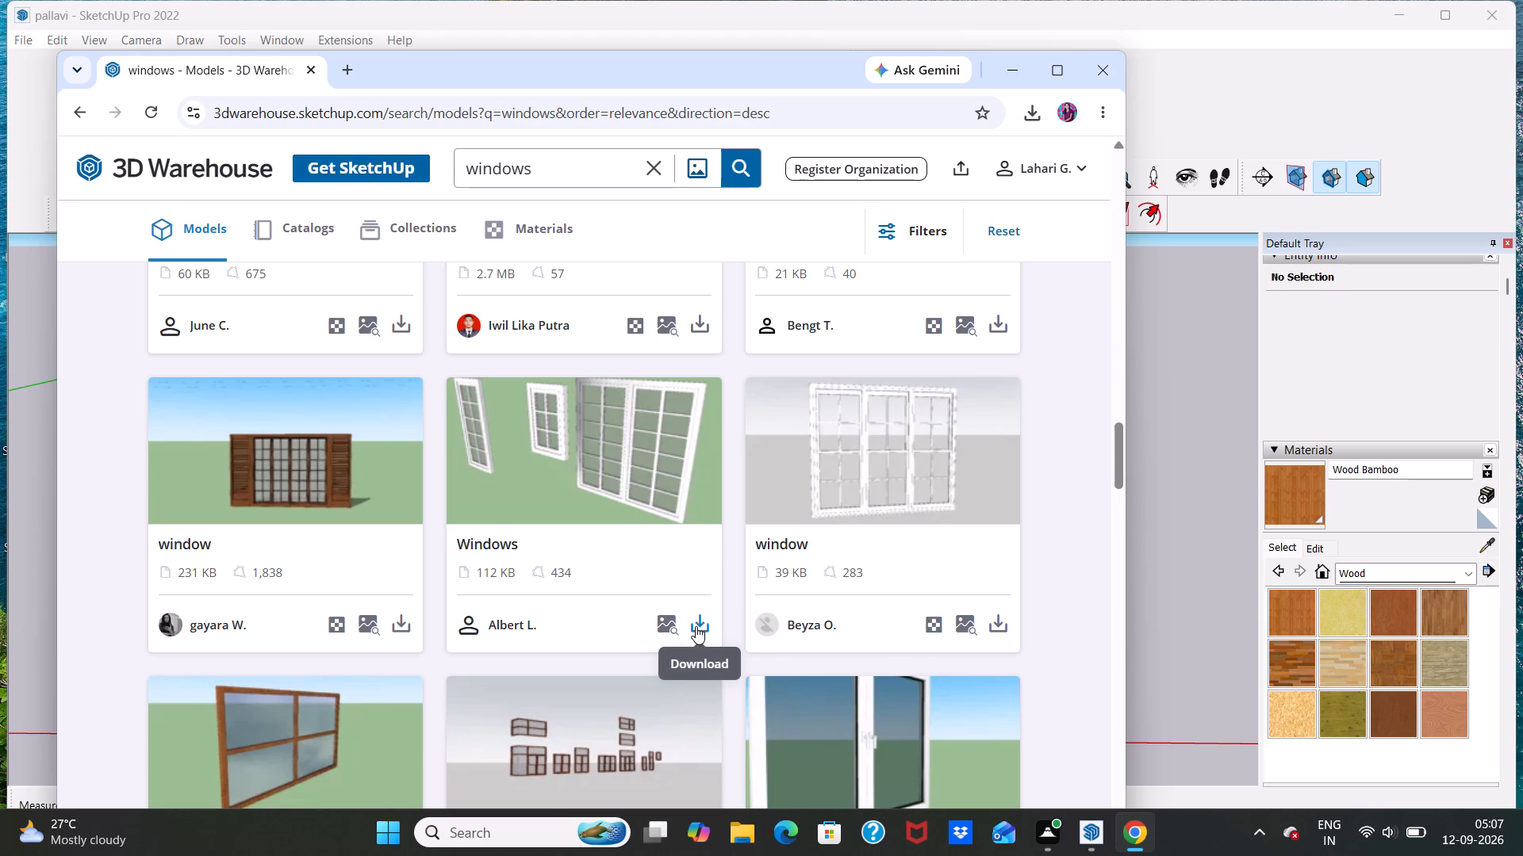
scroll(696, 626, down, 7)
scroll(696, 626, up, 2)
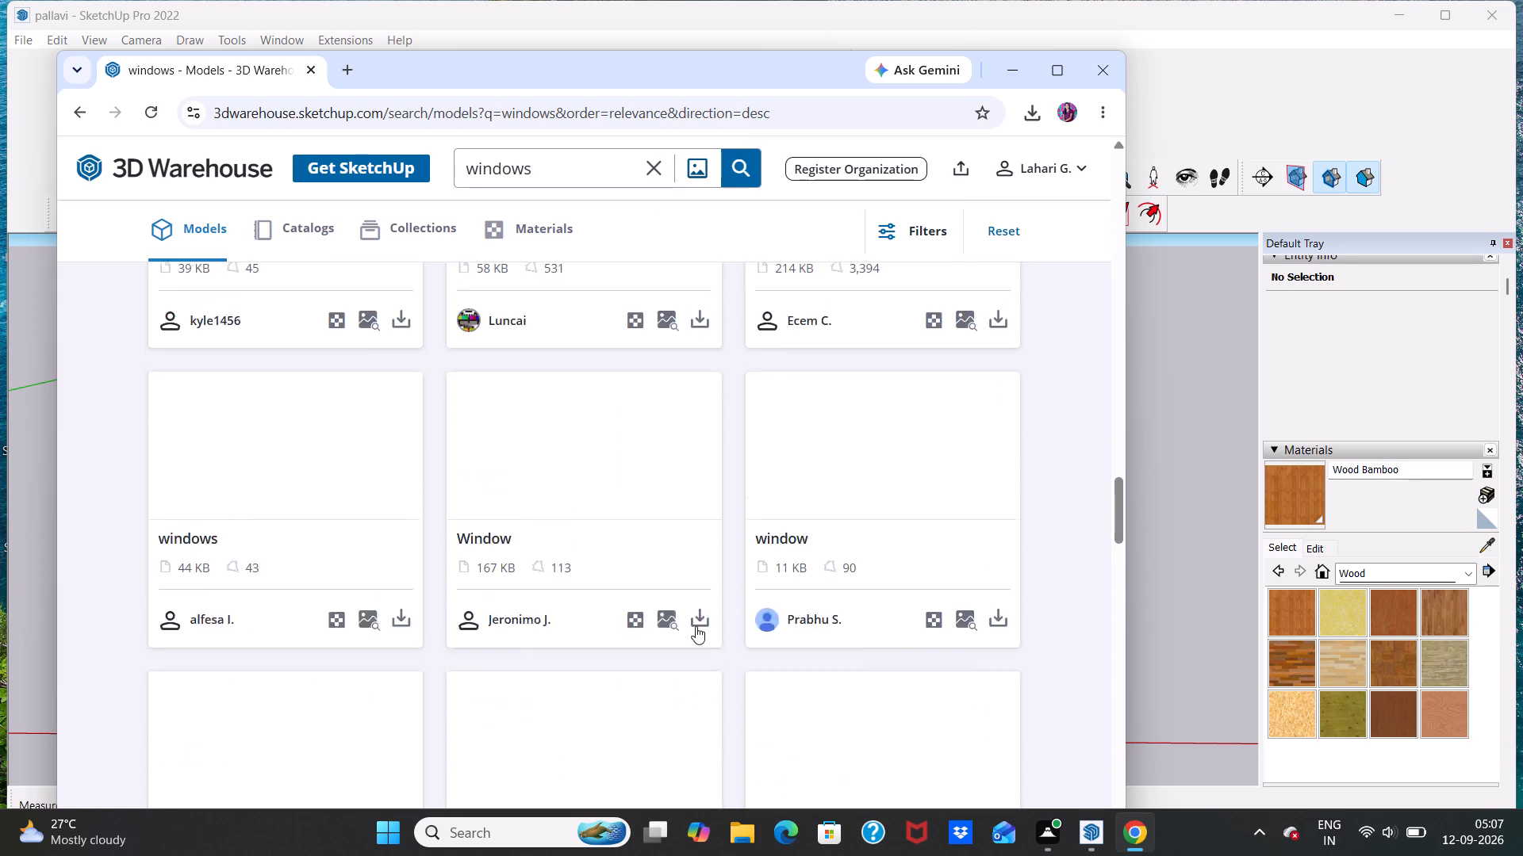
scroll(696, 626, up, 5)
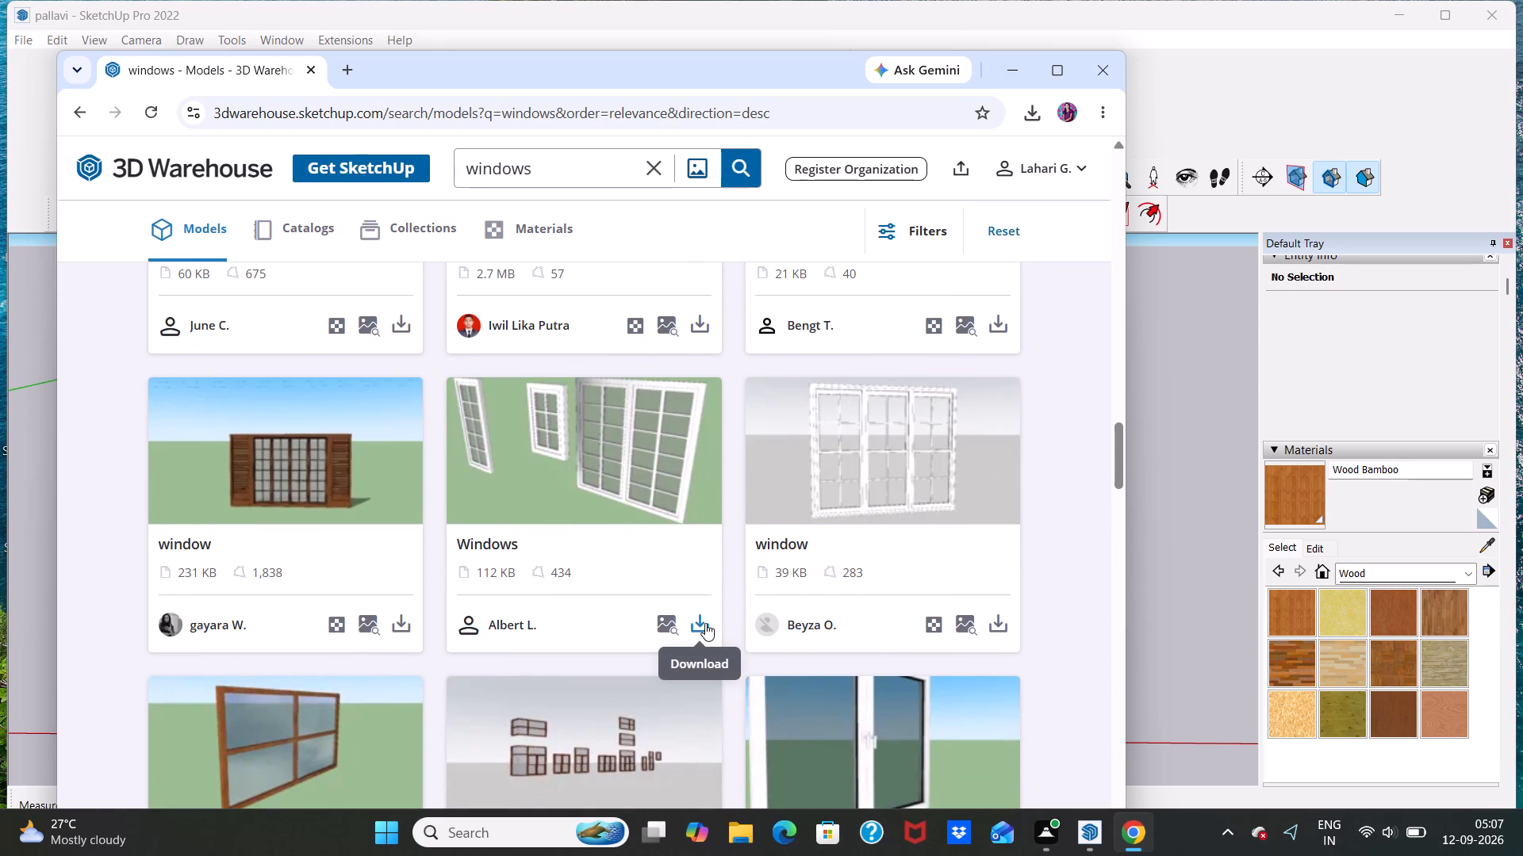
Download the 112 KB "Windows" model showing white windows with grid panes.
scroll(705, 623, down, 1)
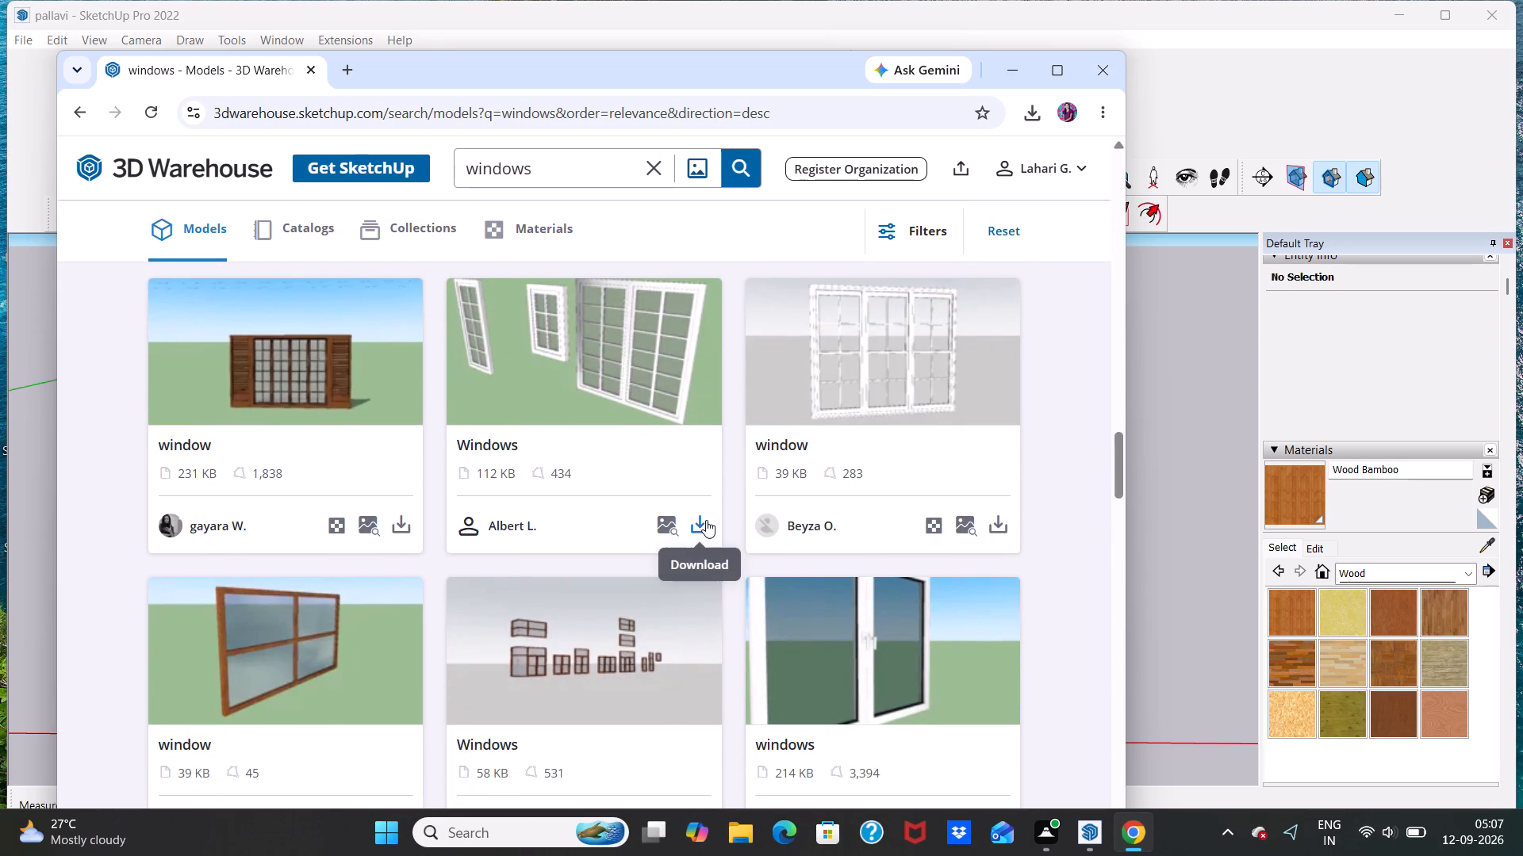
click(700, 521)
click(731, 567)
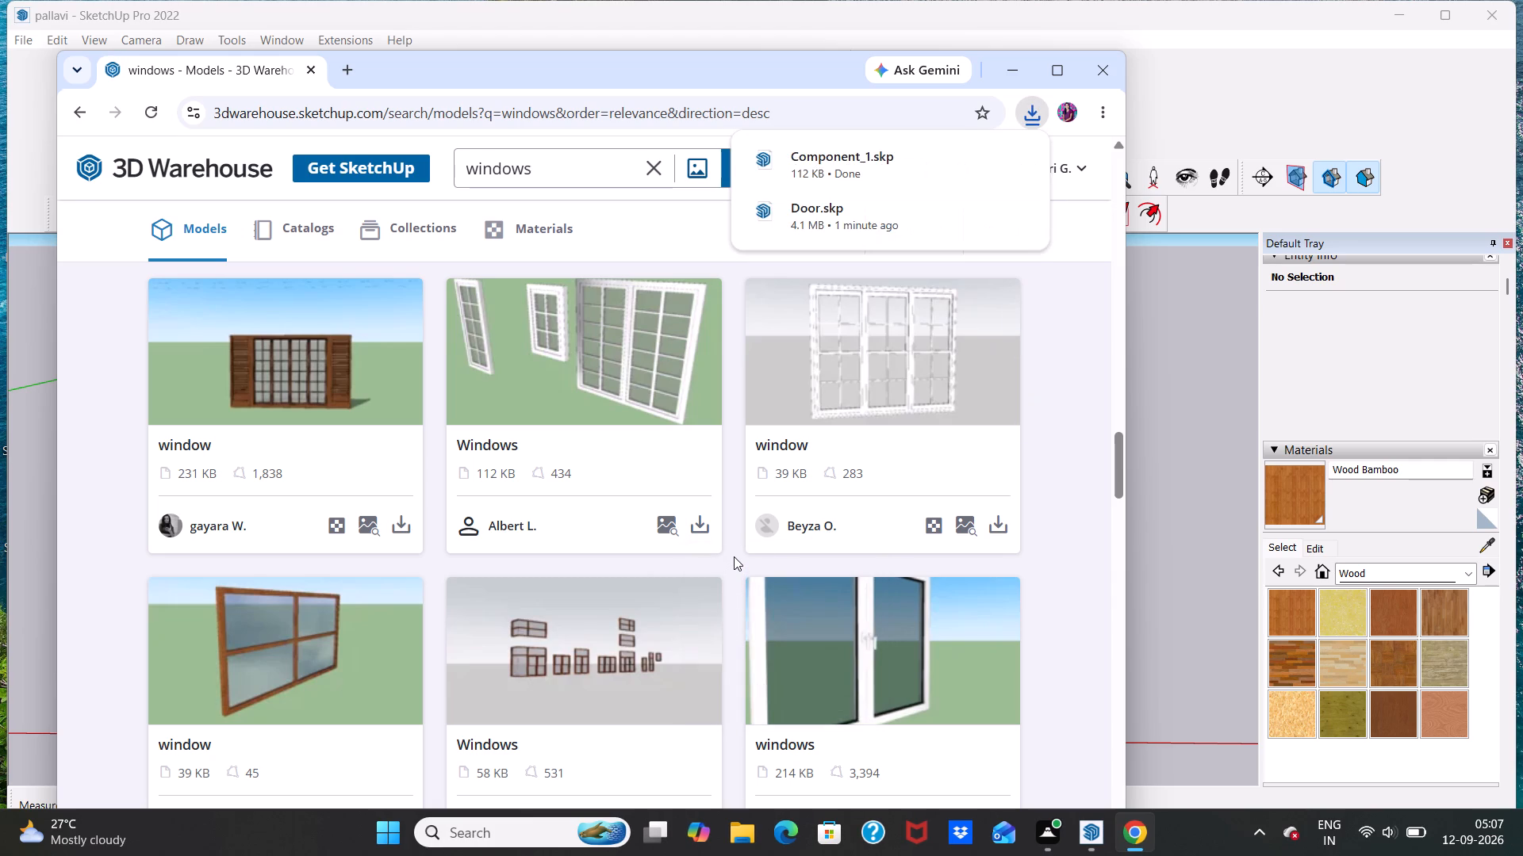
Switch to SketchUp, import the Door file from the Downloads folder and place it on open ground beside the house.
click(1011, 68)
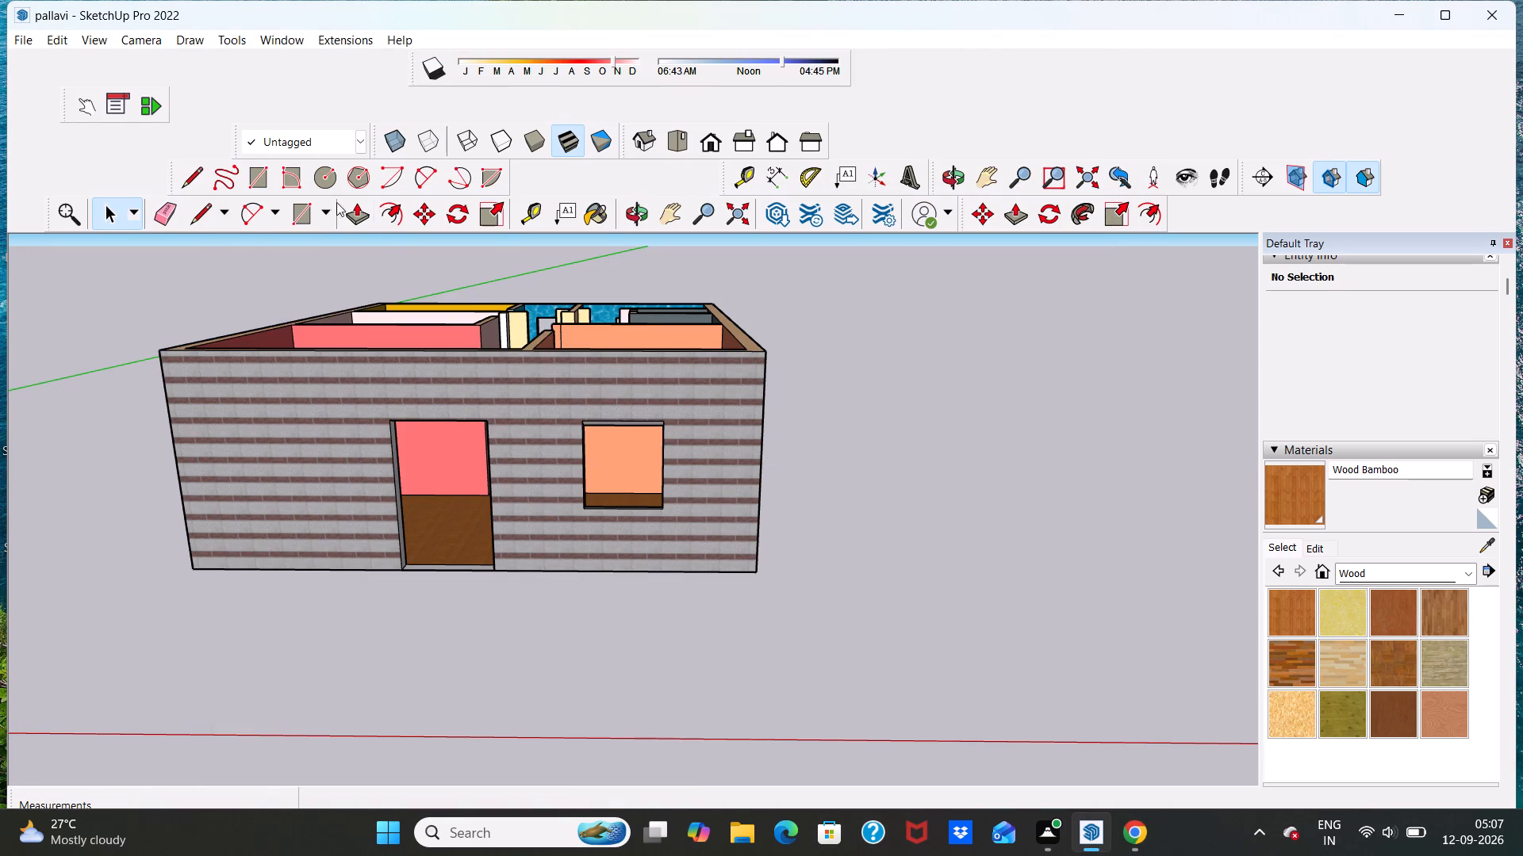
click(18, 41)
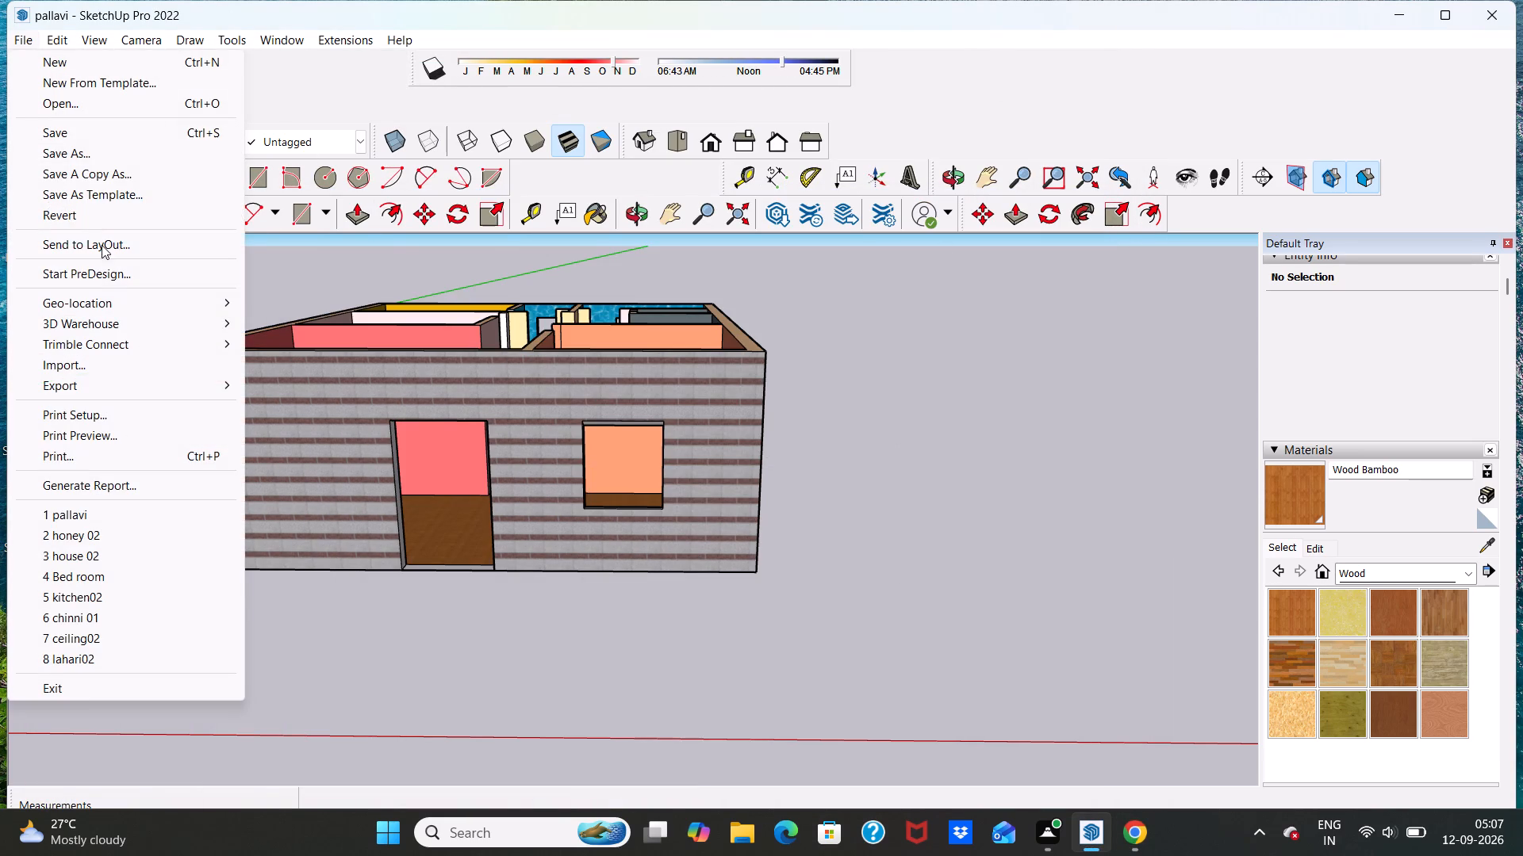
click(170, 365)
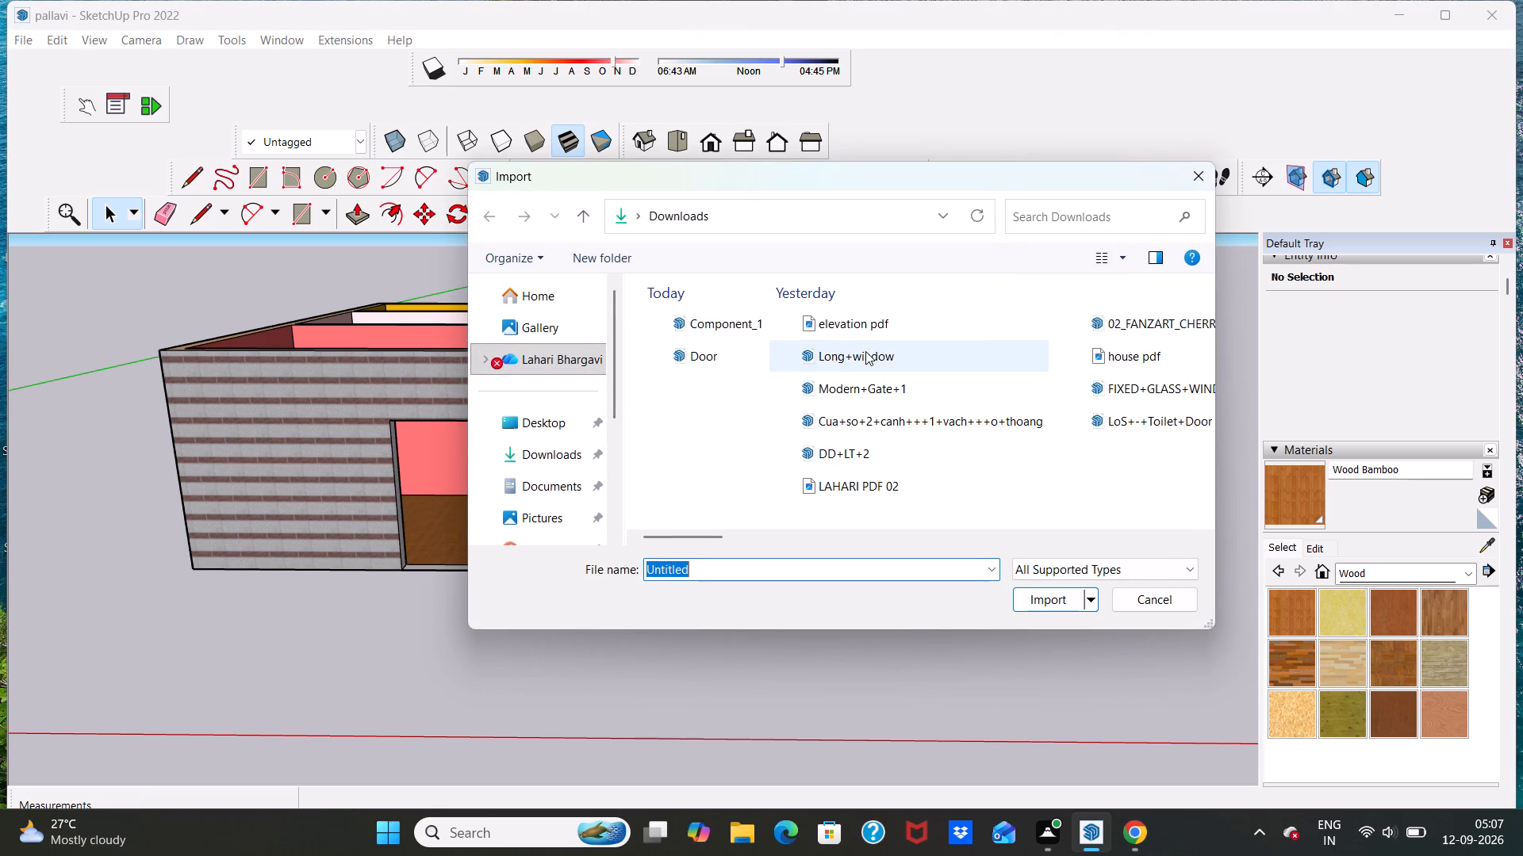
click(566, 449)
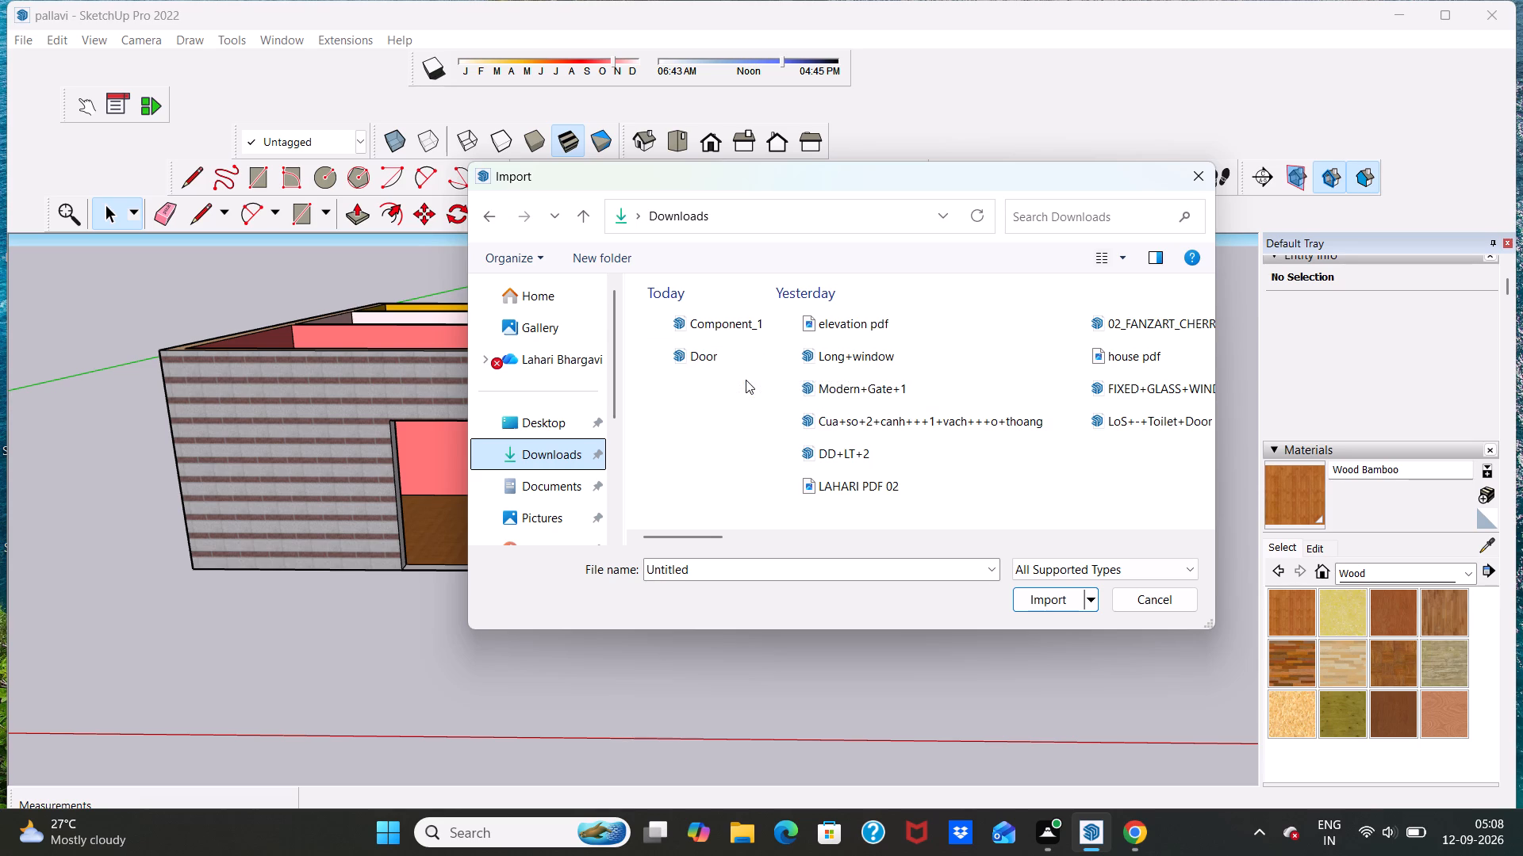
click(753, 357)
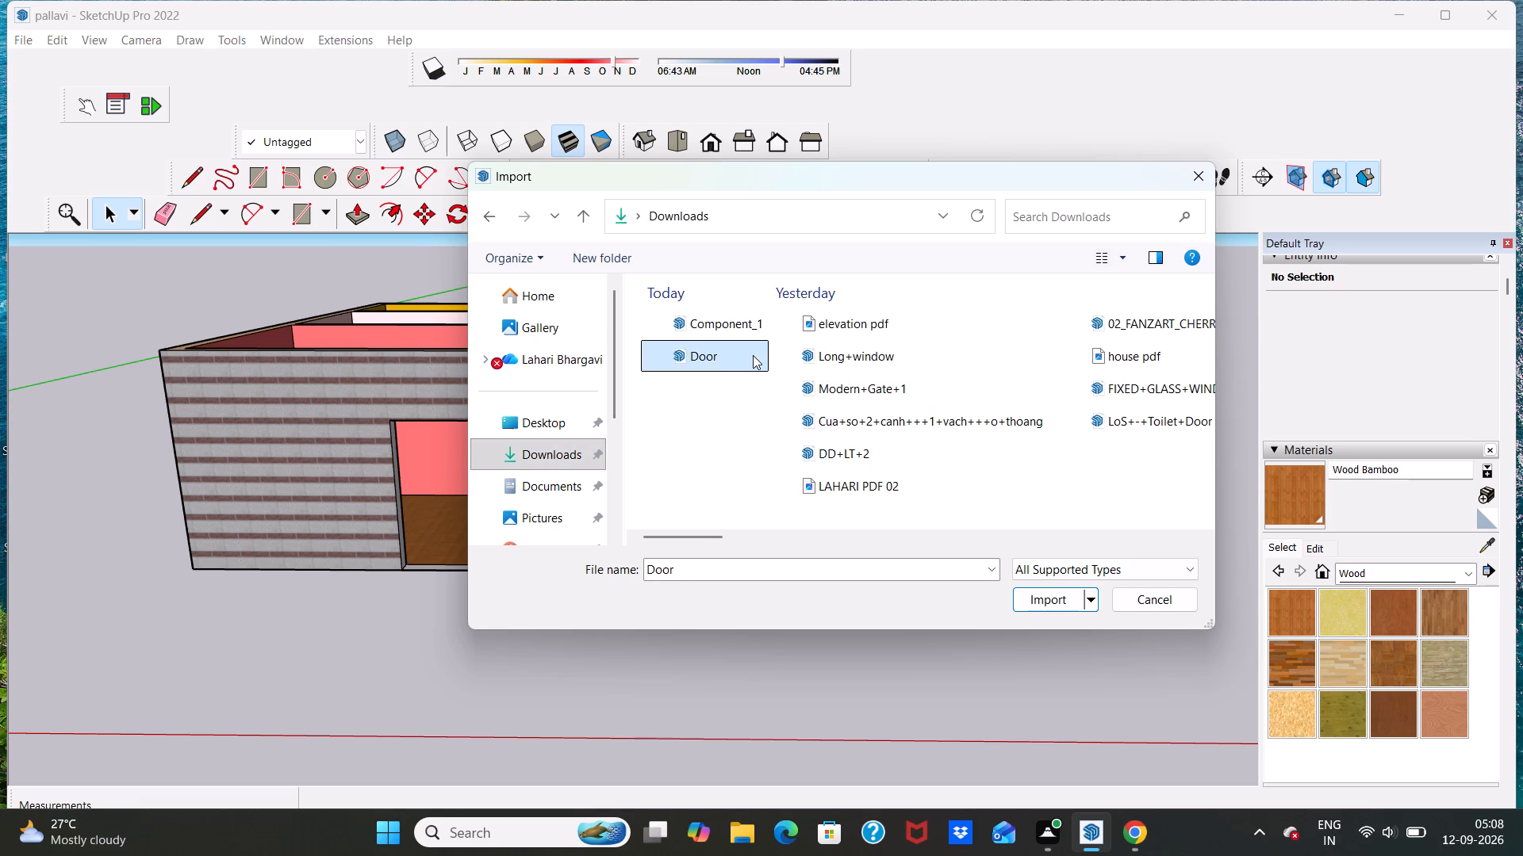
click(1049, 598)
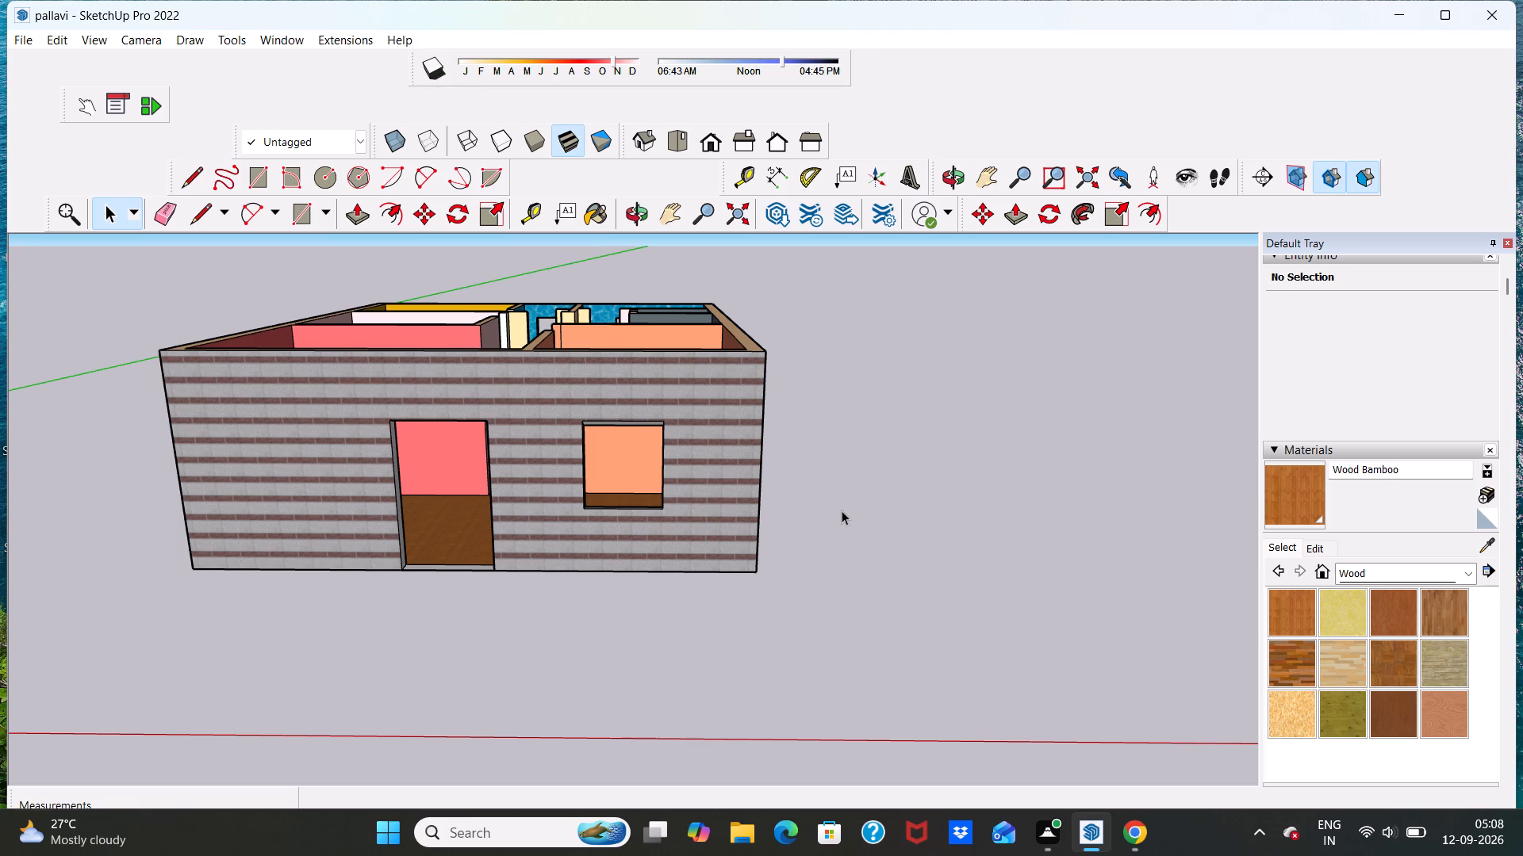
scroll(915, 440, down, 10)
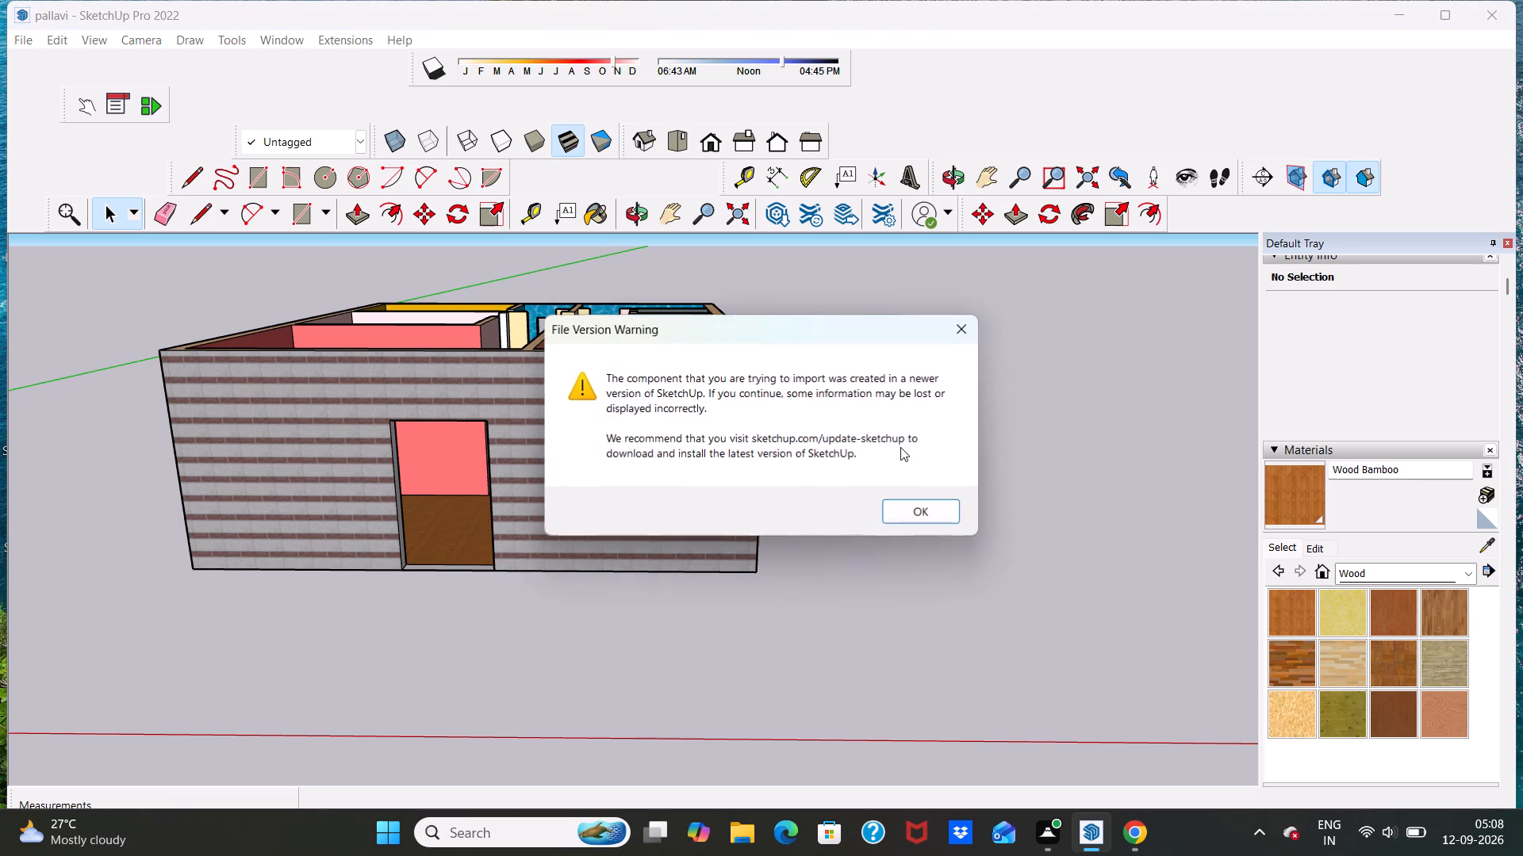
click(925, 518)
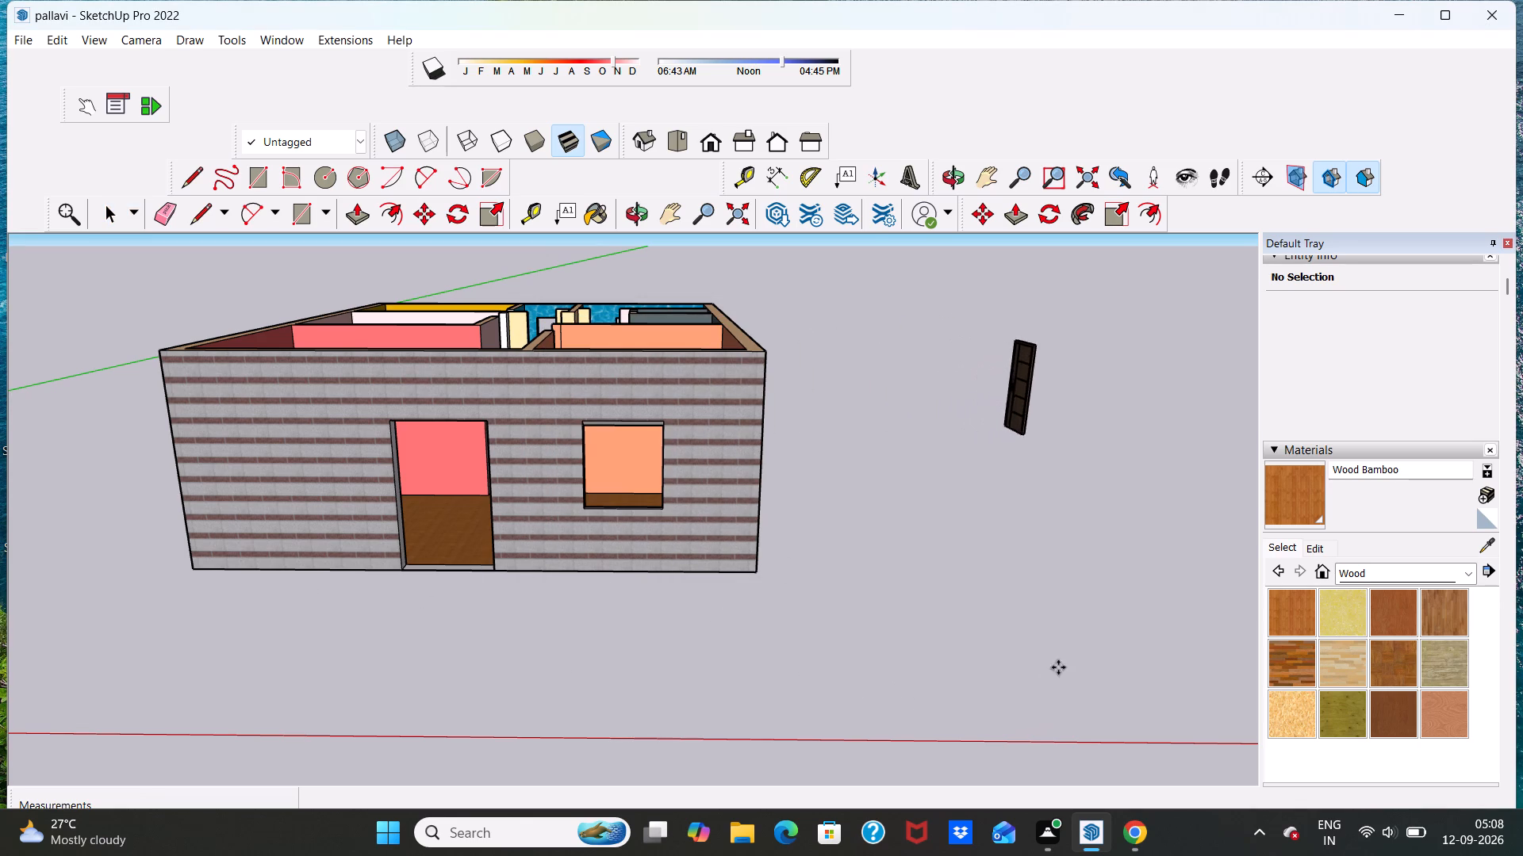
click(967, 694)
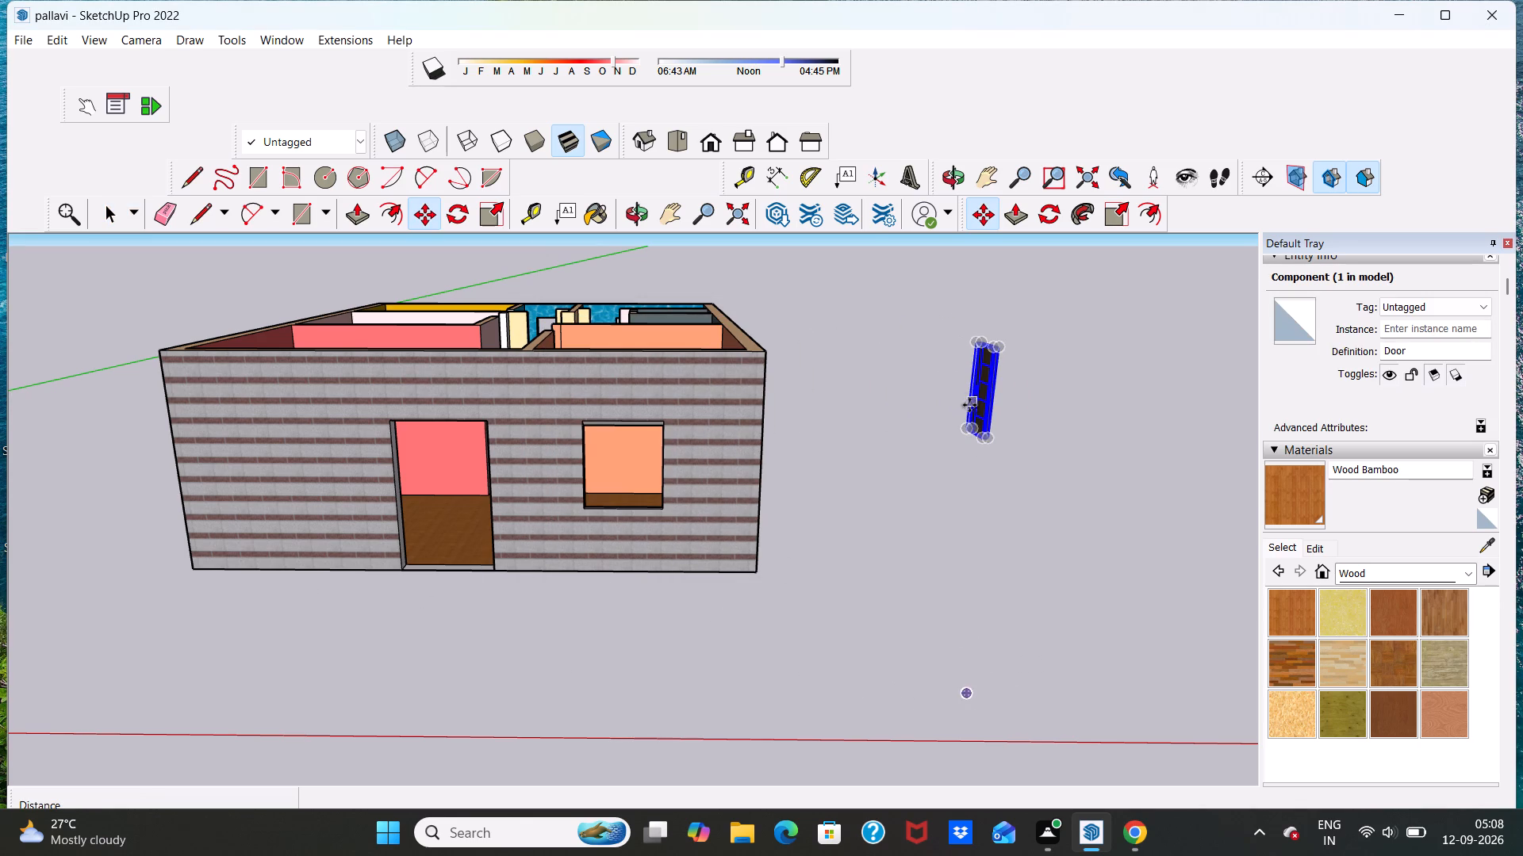
Examine the imported door's front face and its position relative to the house walls.
middle_drag(1044, 424, 689, 399)
scroll(680, 393, down, 1)
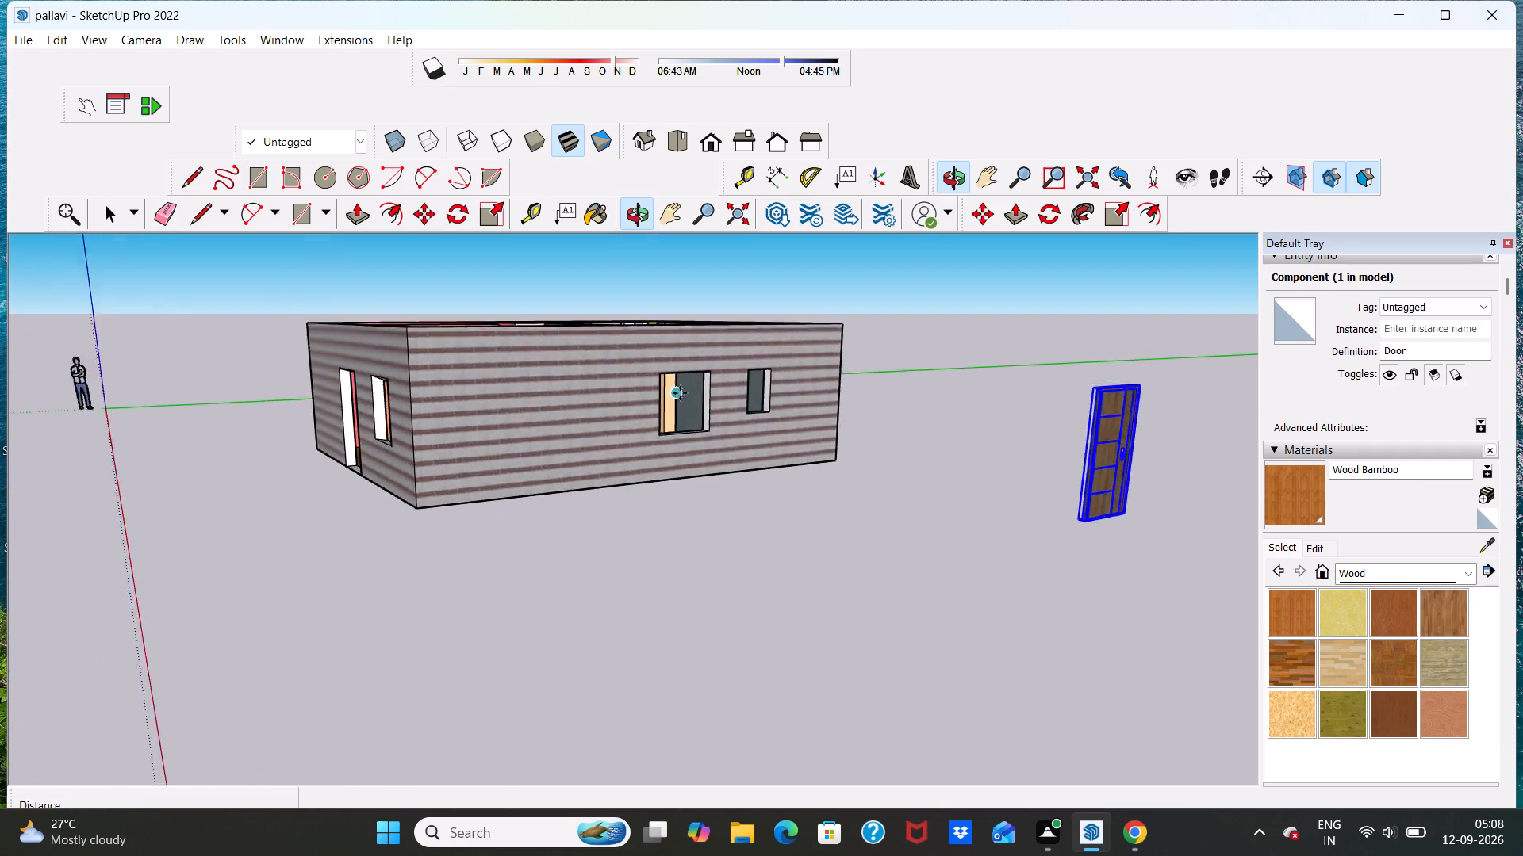
scroll(680, 393, down, 2)
scroll(1059, 395, up, 8)
middle_drag(1010, 461, 919, 464)
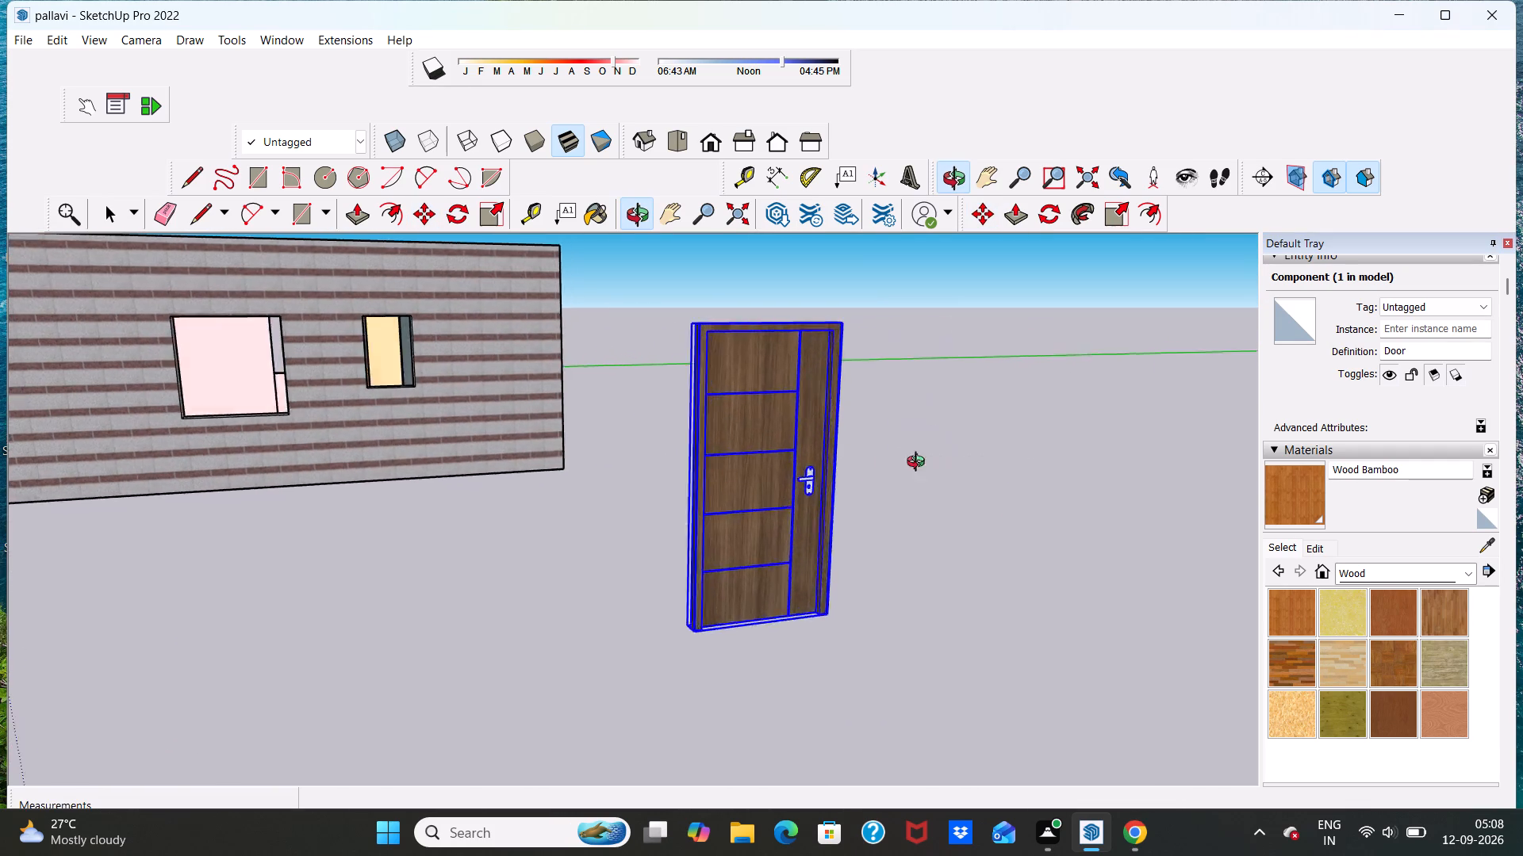
middle_drag(919, 464, 847, 455)
scroll(855, 444, down, 4)
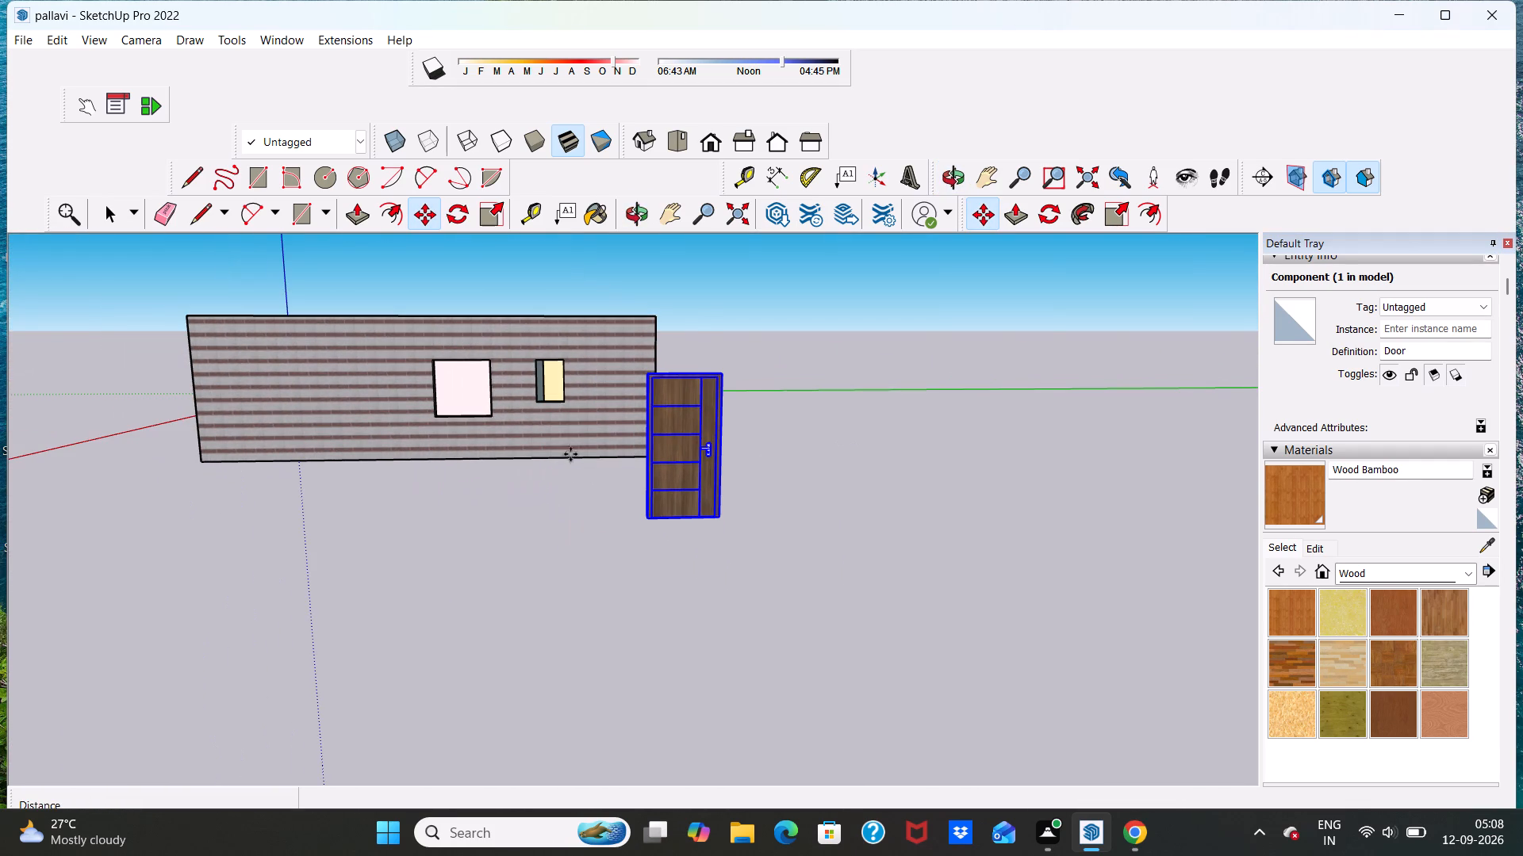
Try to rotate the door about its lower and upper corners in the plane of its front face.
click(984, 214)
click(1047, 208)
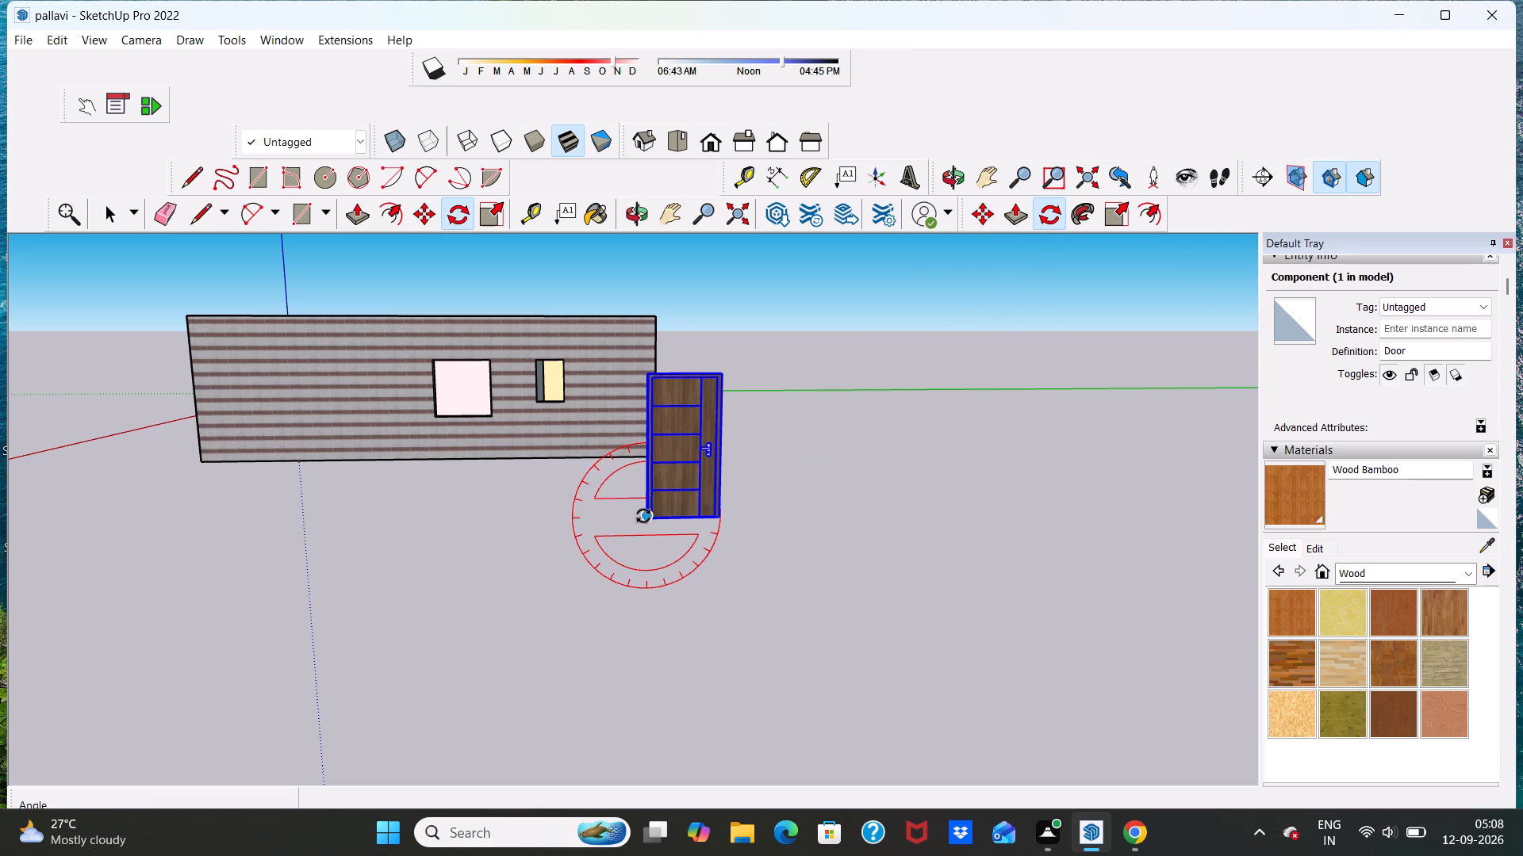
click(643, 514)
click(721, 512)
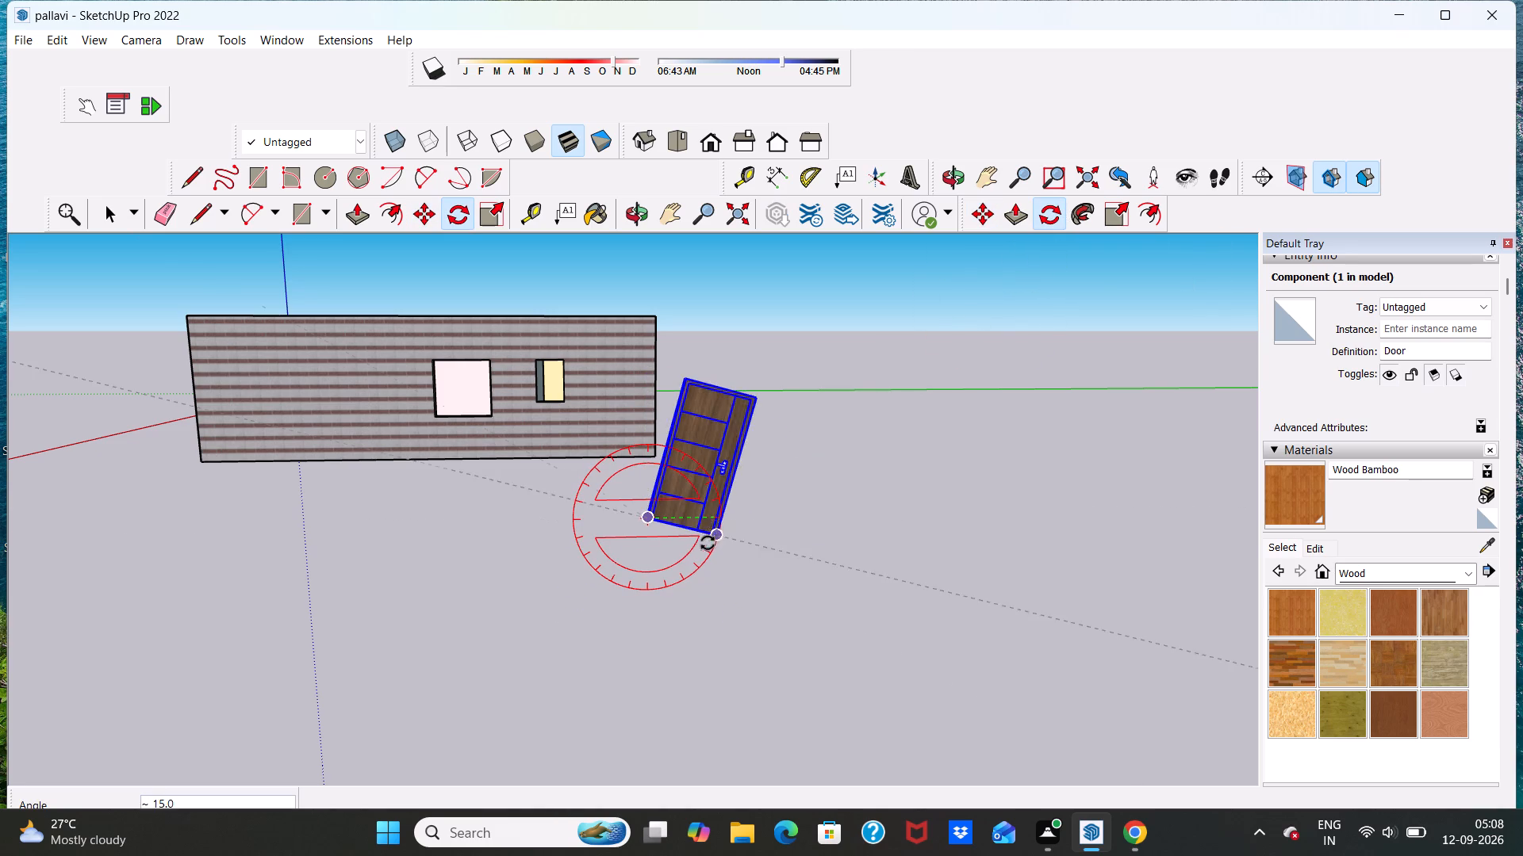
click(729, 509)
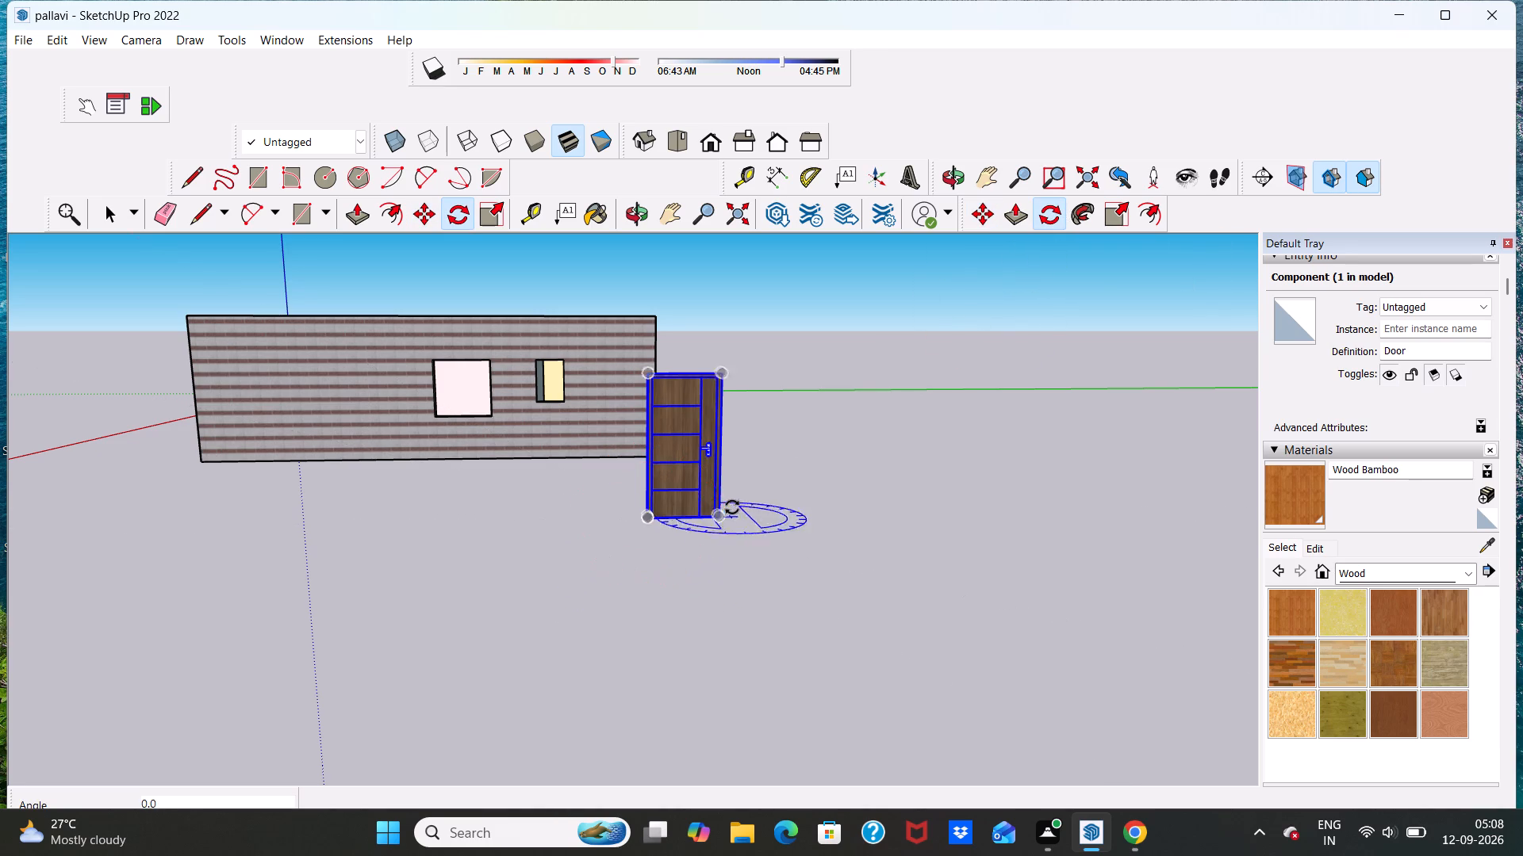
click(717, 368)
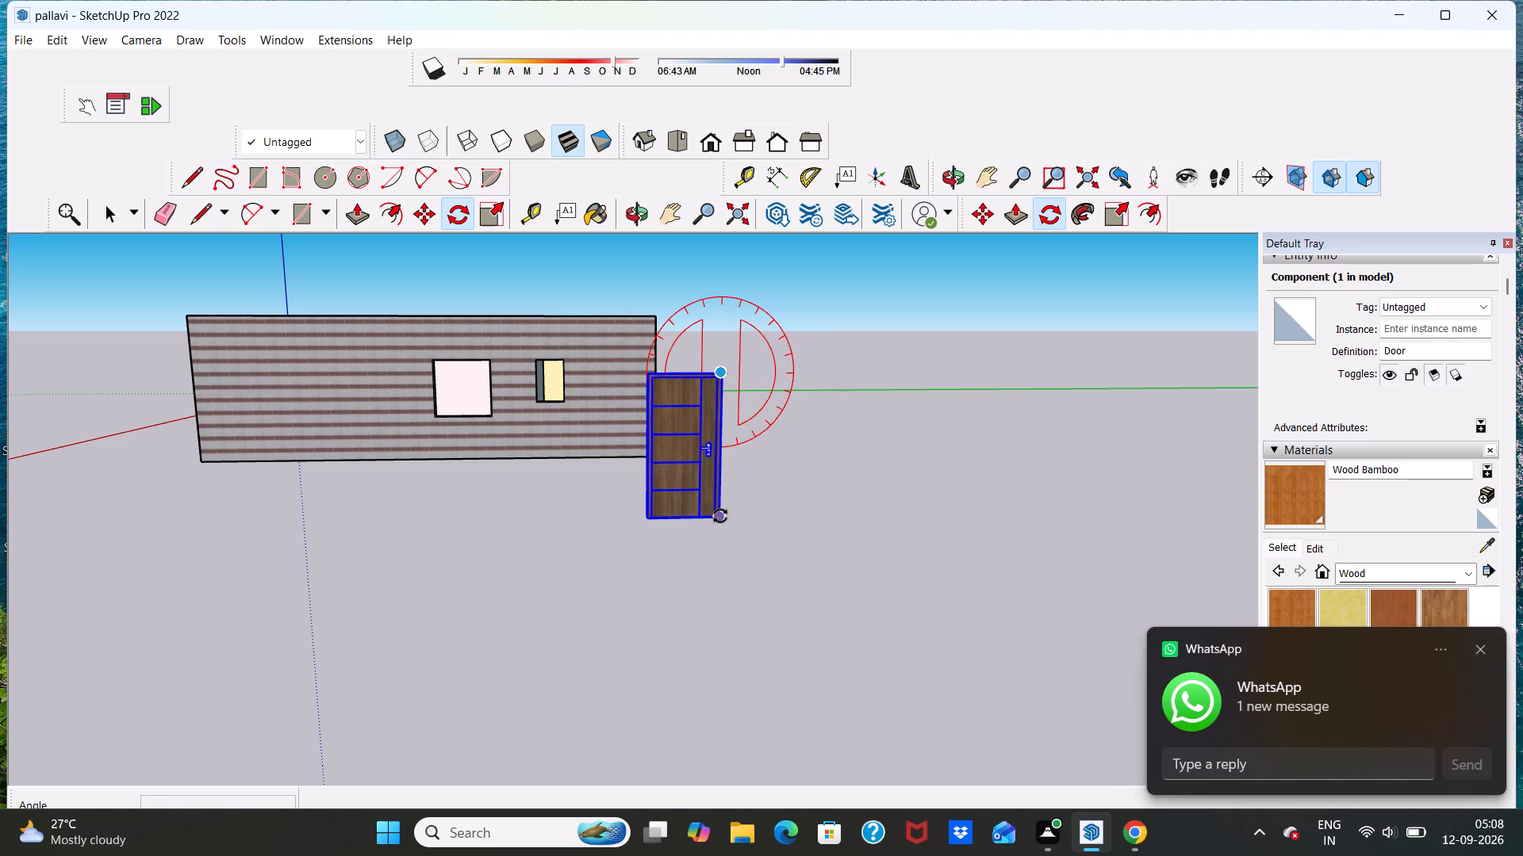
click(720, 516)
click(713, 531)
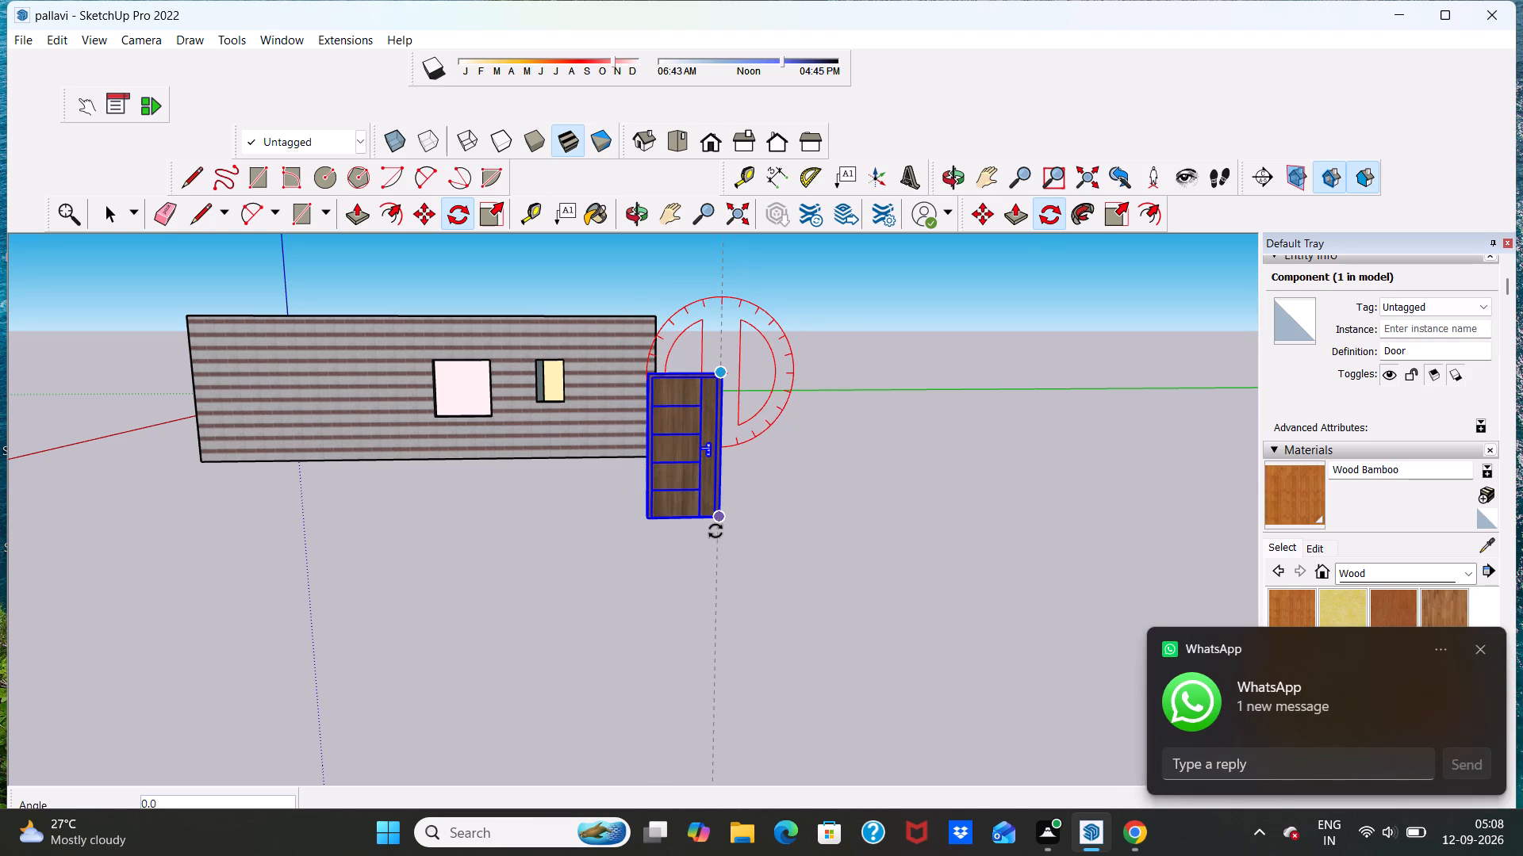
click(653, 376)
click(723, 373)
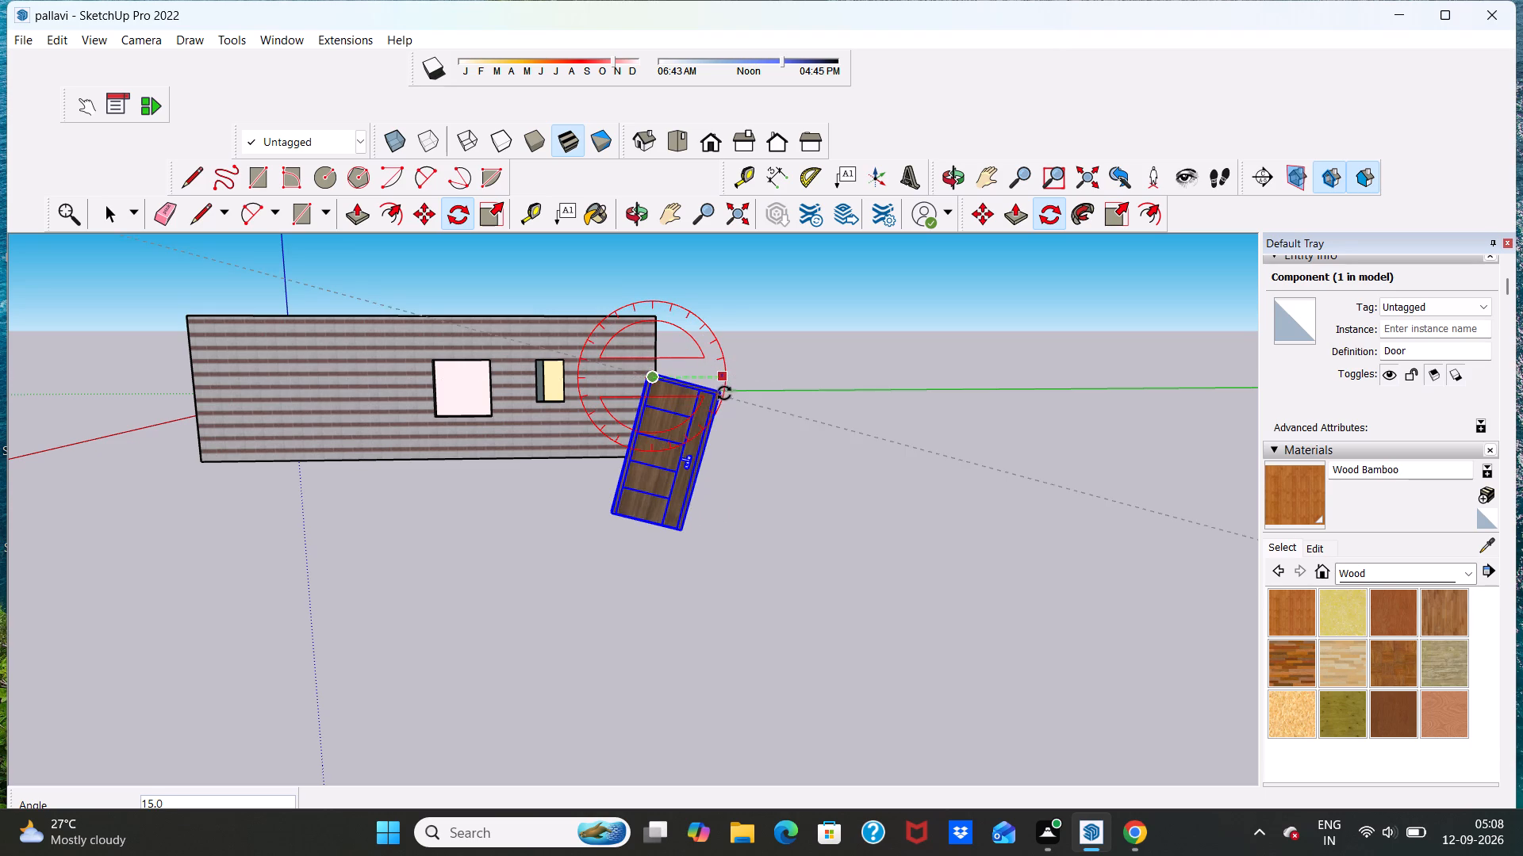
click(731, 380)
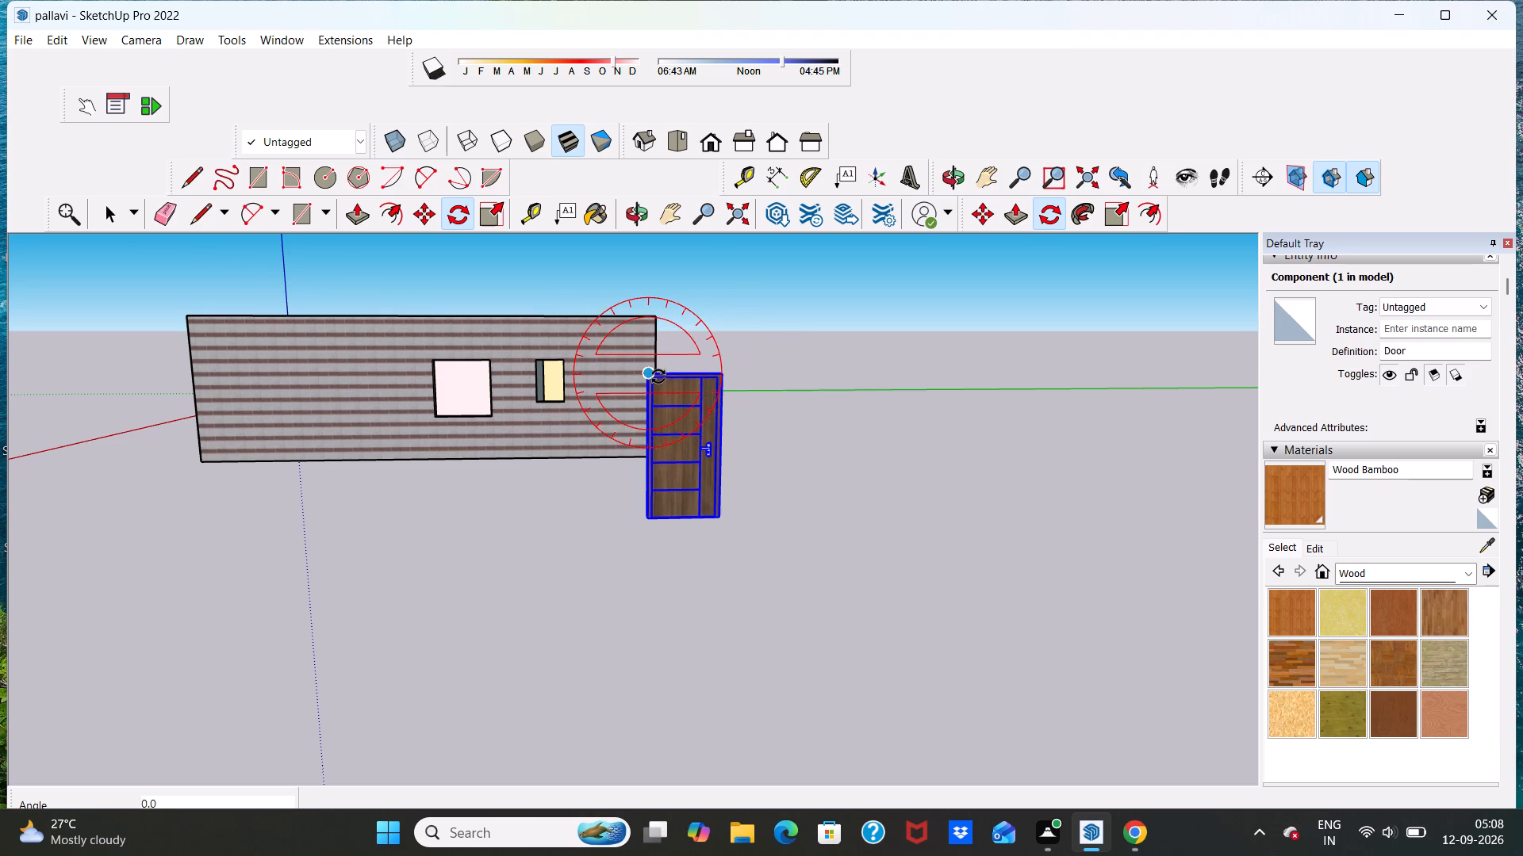
Rotate the door about 1.6 degrees around its upper corner in the plane of its front face.
click(658, 376)
click(646, 514)
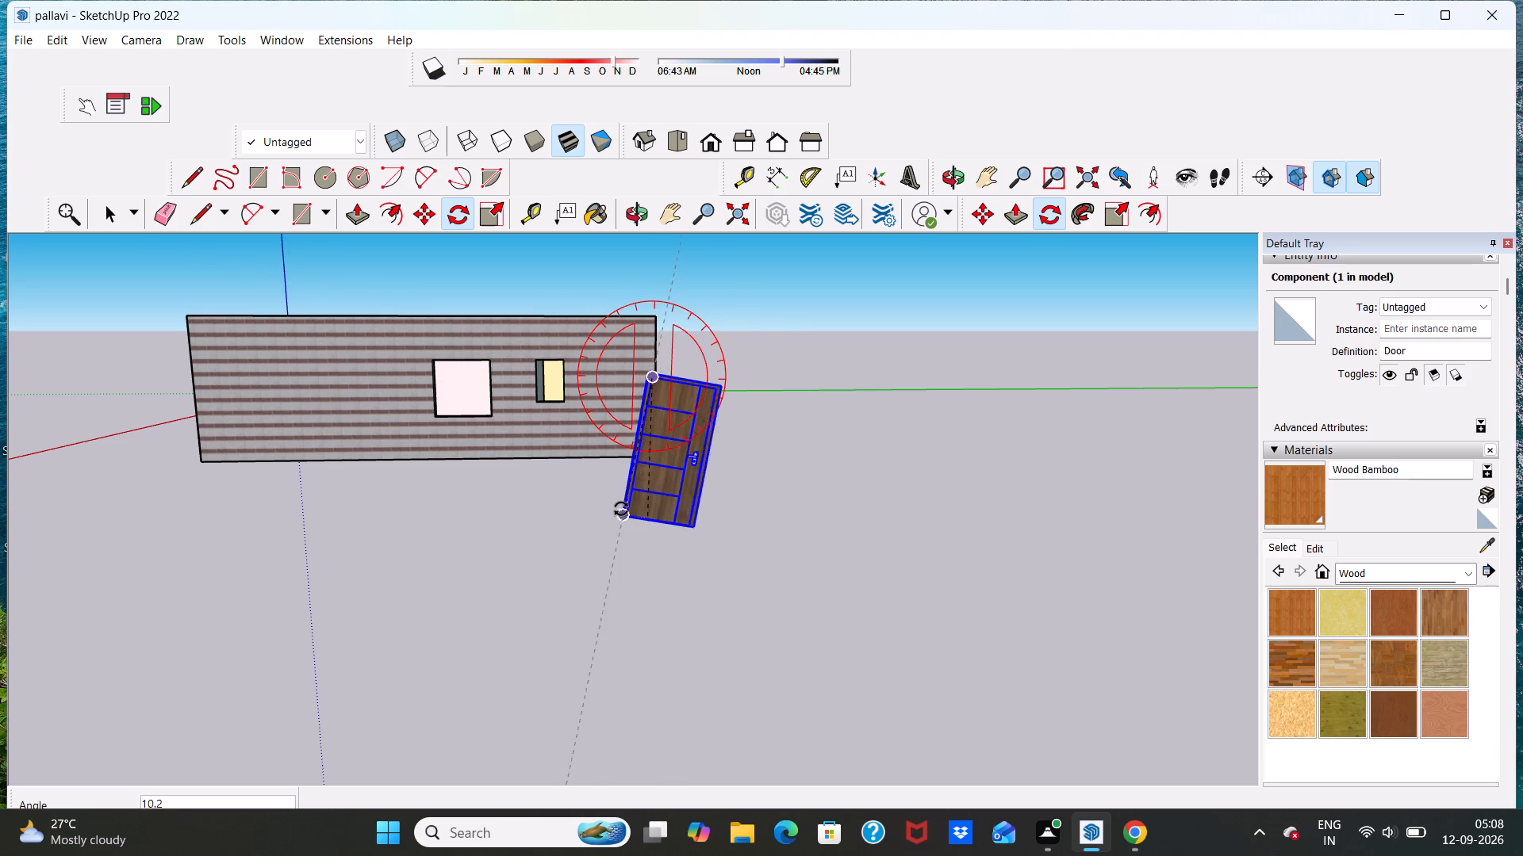
click(655, 502)
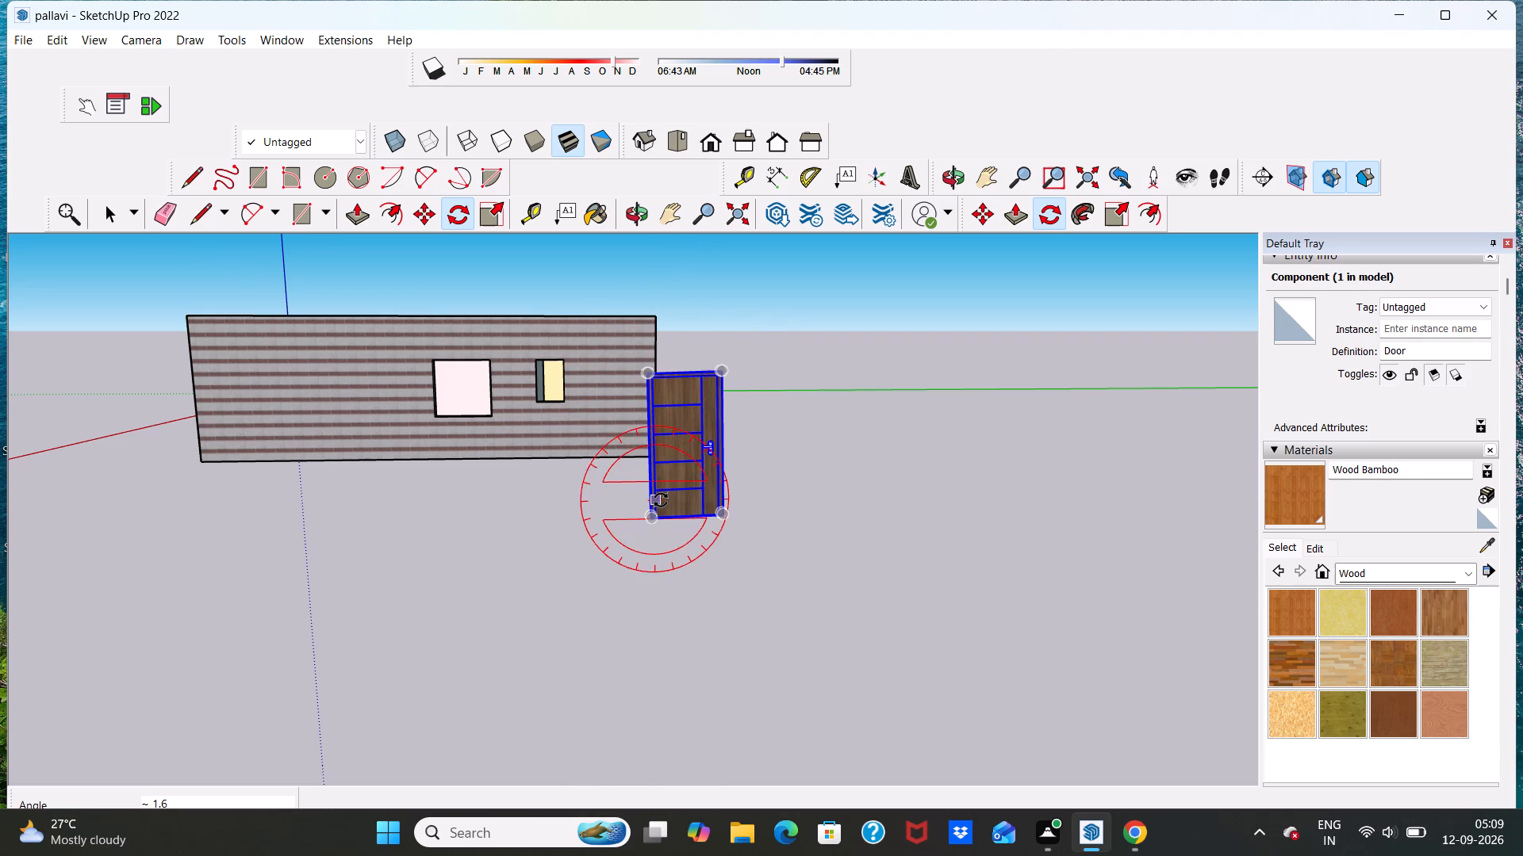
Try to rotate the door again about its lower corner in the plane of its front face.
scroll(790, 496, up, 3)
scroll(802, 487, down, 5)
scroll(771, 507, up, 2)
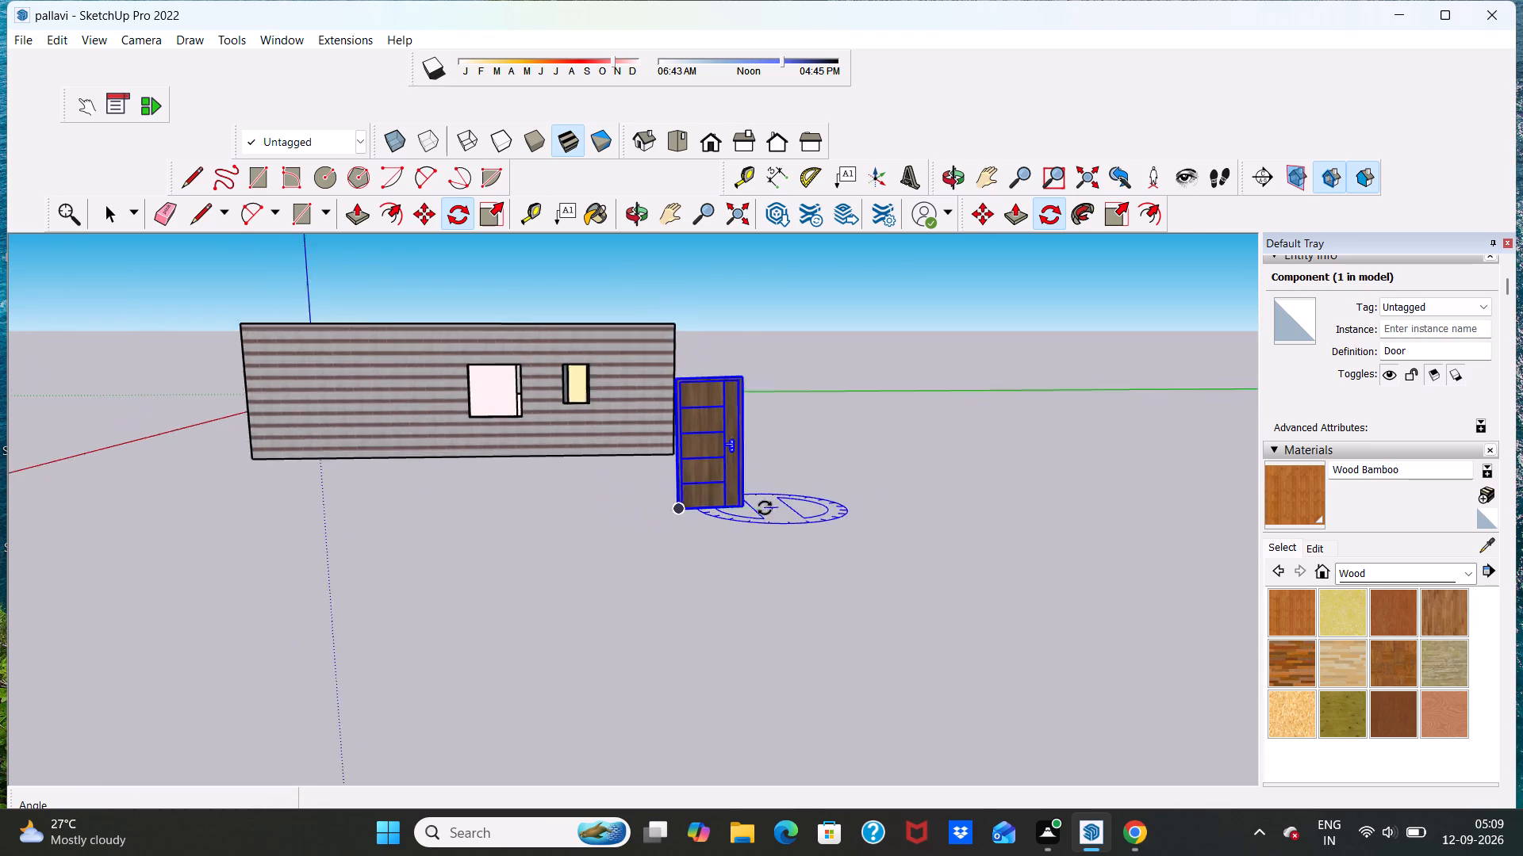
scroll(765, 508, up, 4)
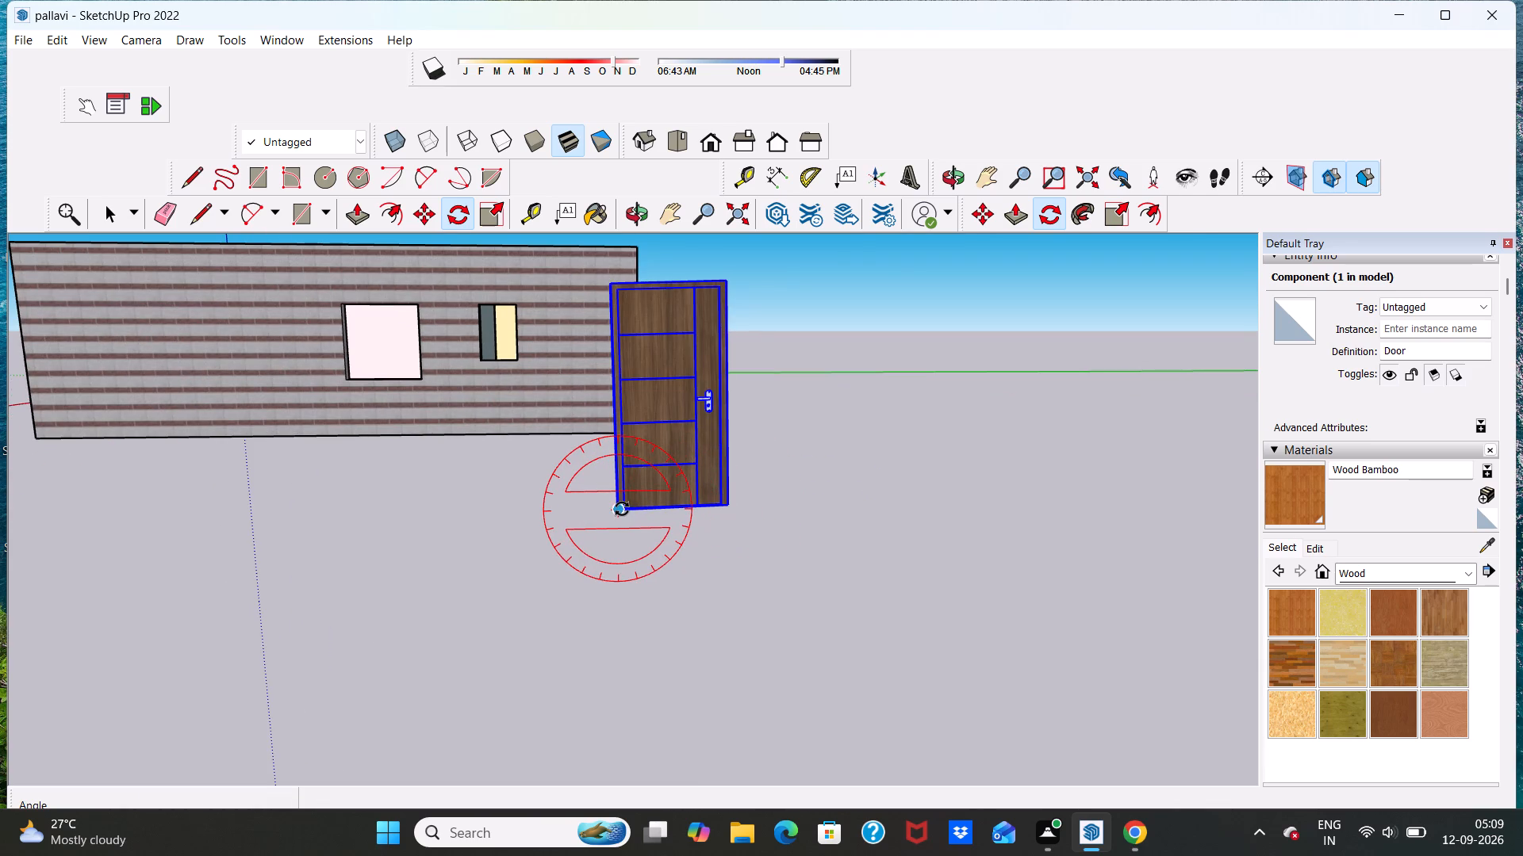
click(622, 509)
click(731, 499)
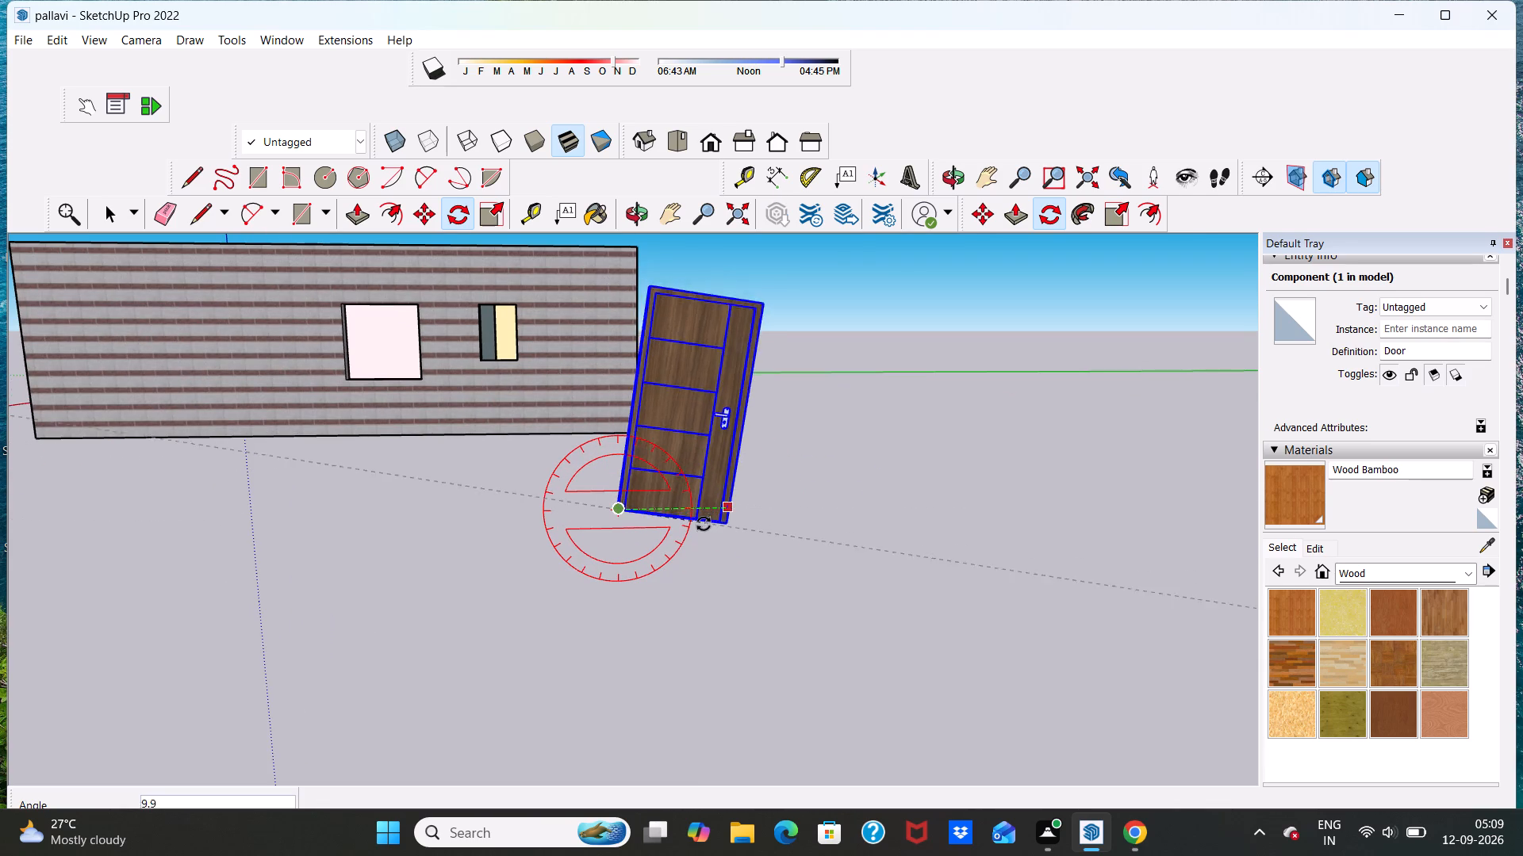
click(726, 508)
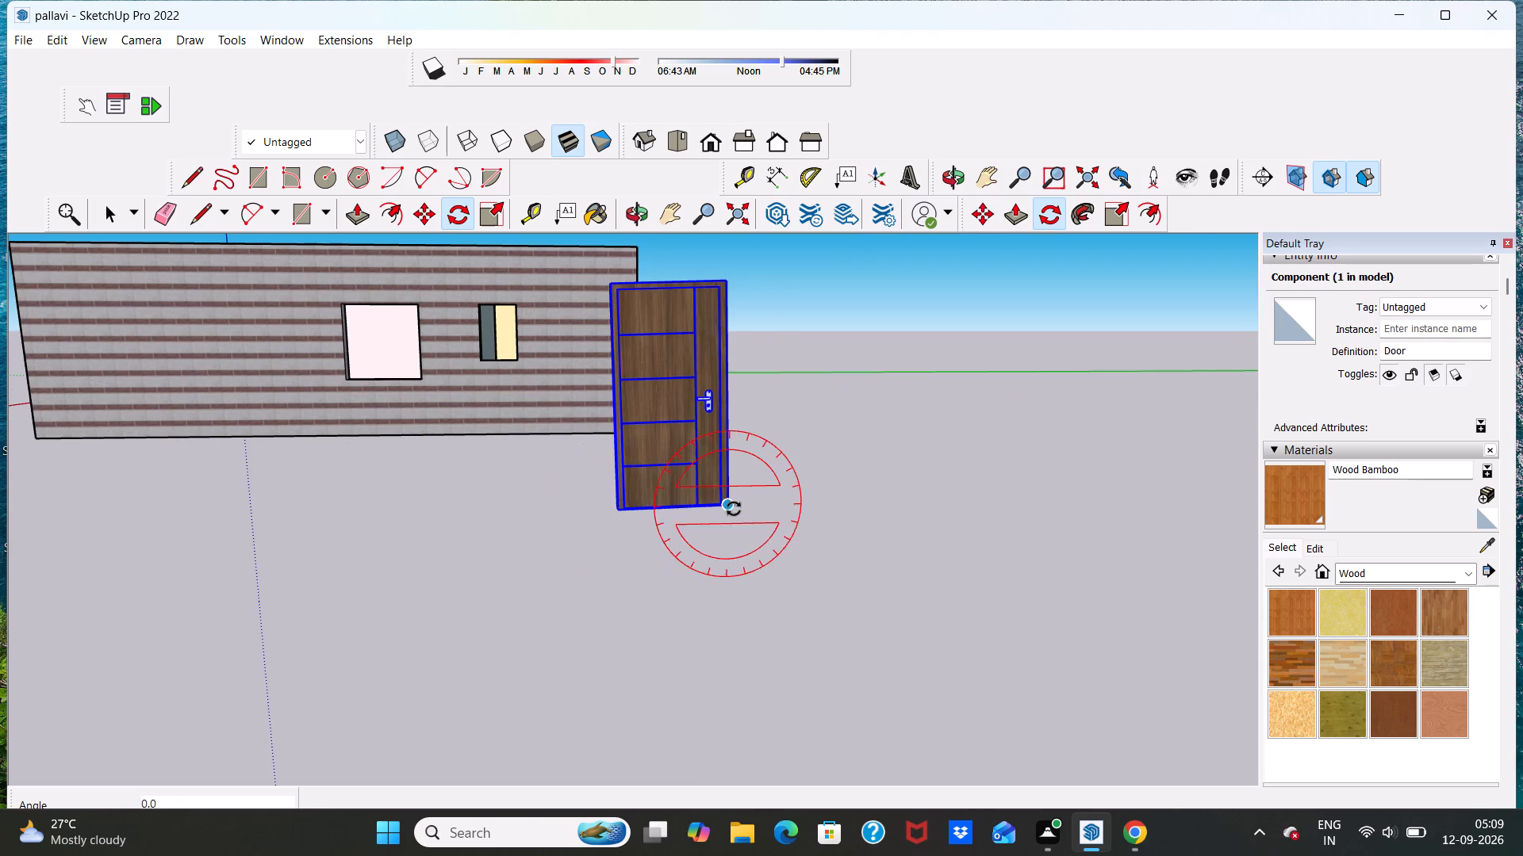
Turn the door about 72 degrees horizontally around its lower corner on the handle side.
click(734, 507)
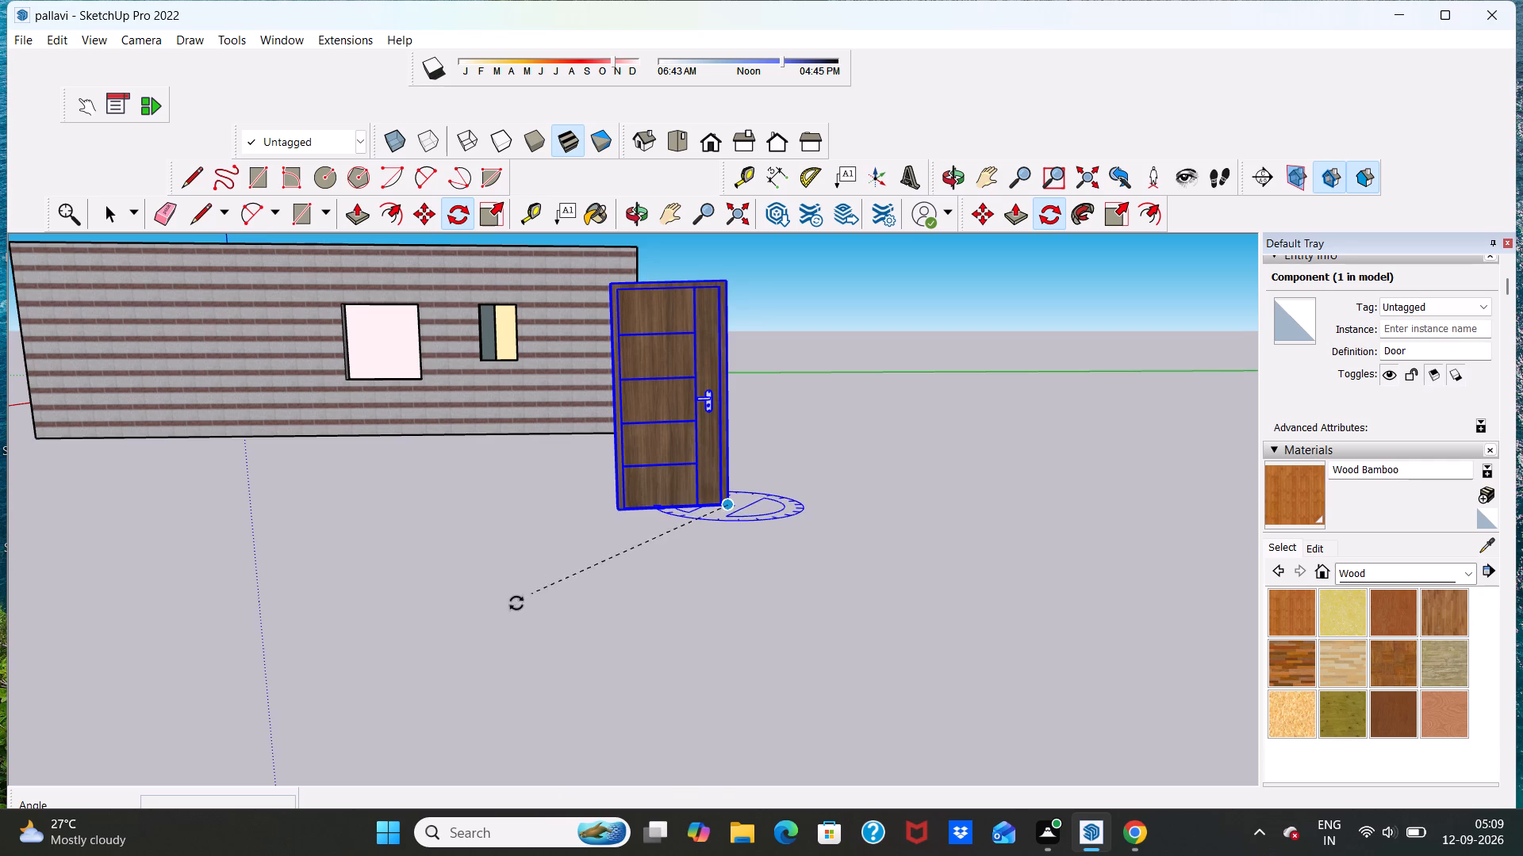
click(942, 656)
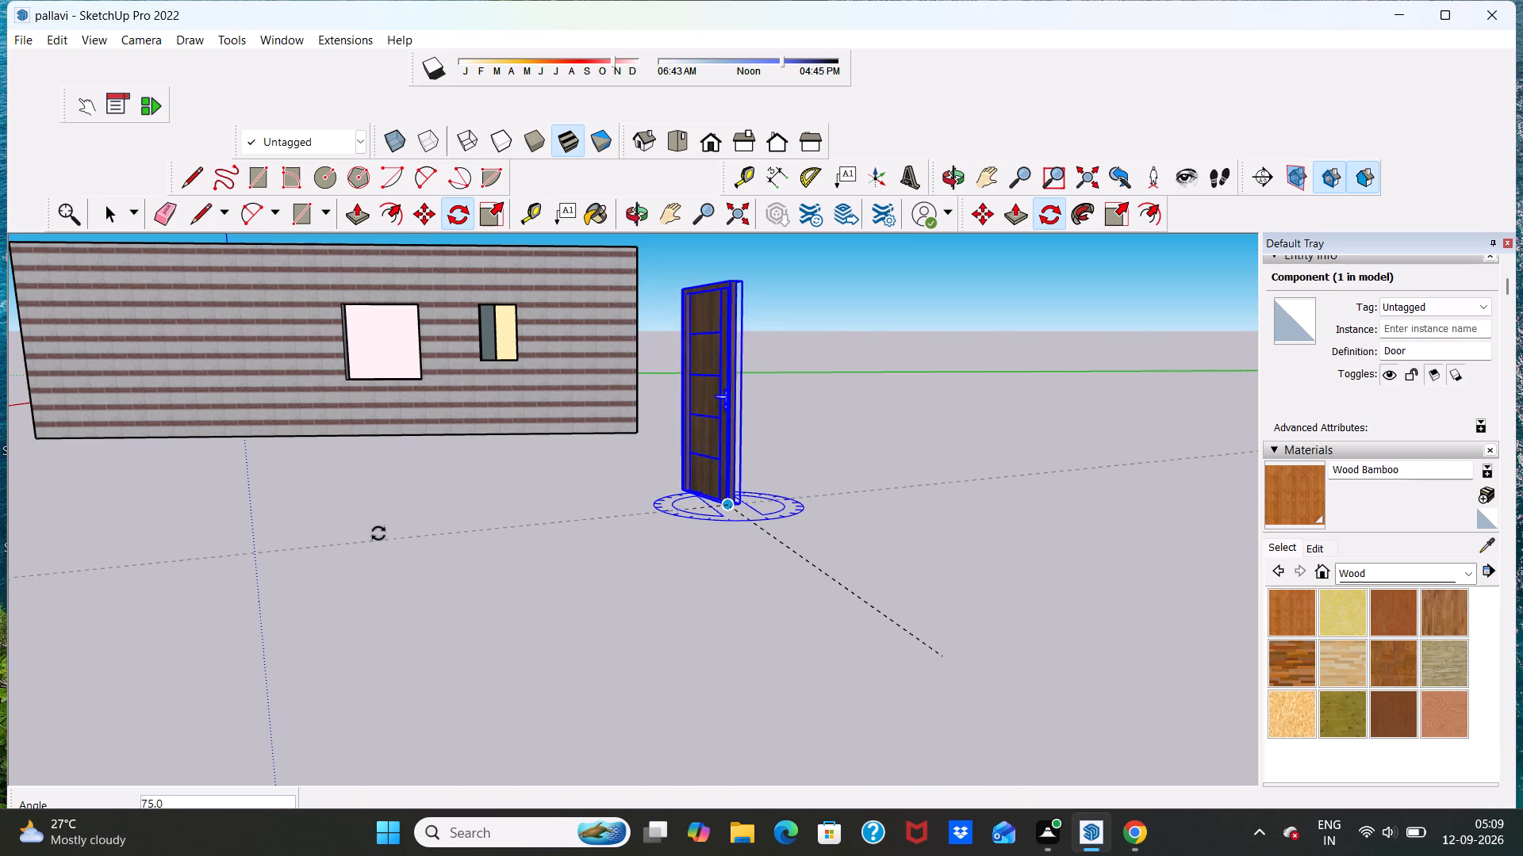
click(386, 541)
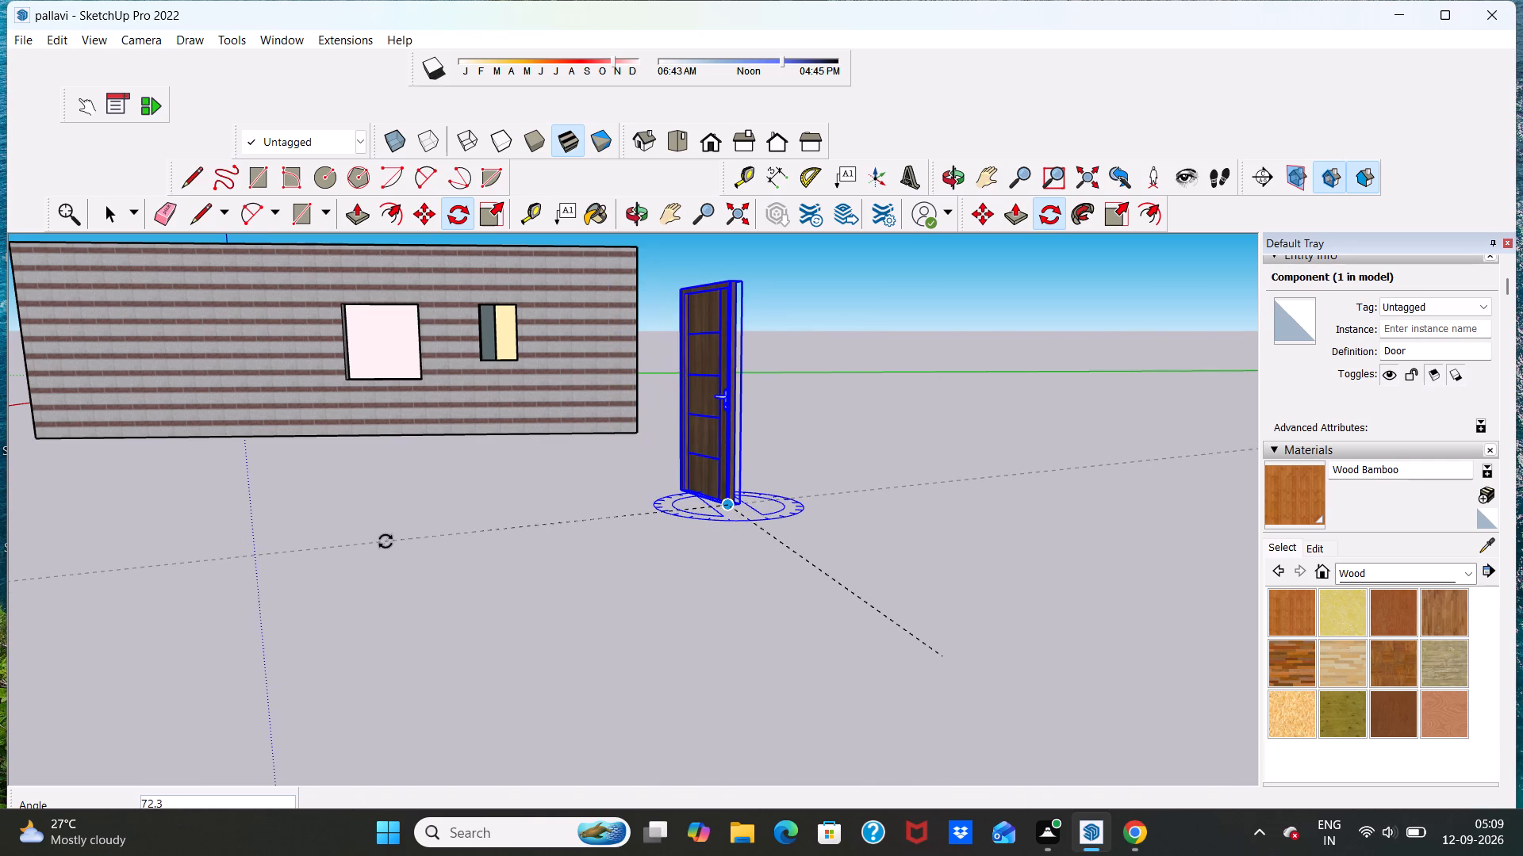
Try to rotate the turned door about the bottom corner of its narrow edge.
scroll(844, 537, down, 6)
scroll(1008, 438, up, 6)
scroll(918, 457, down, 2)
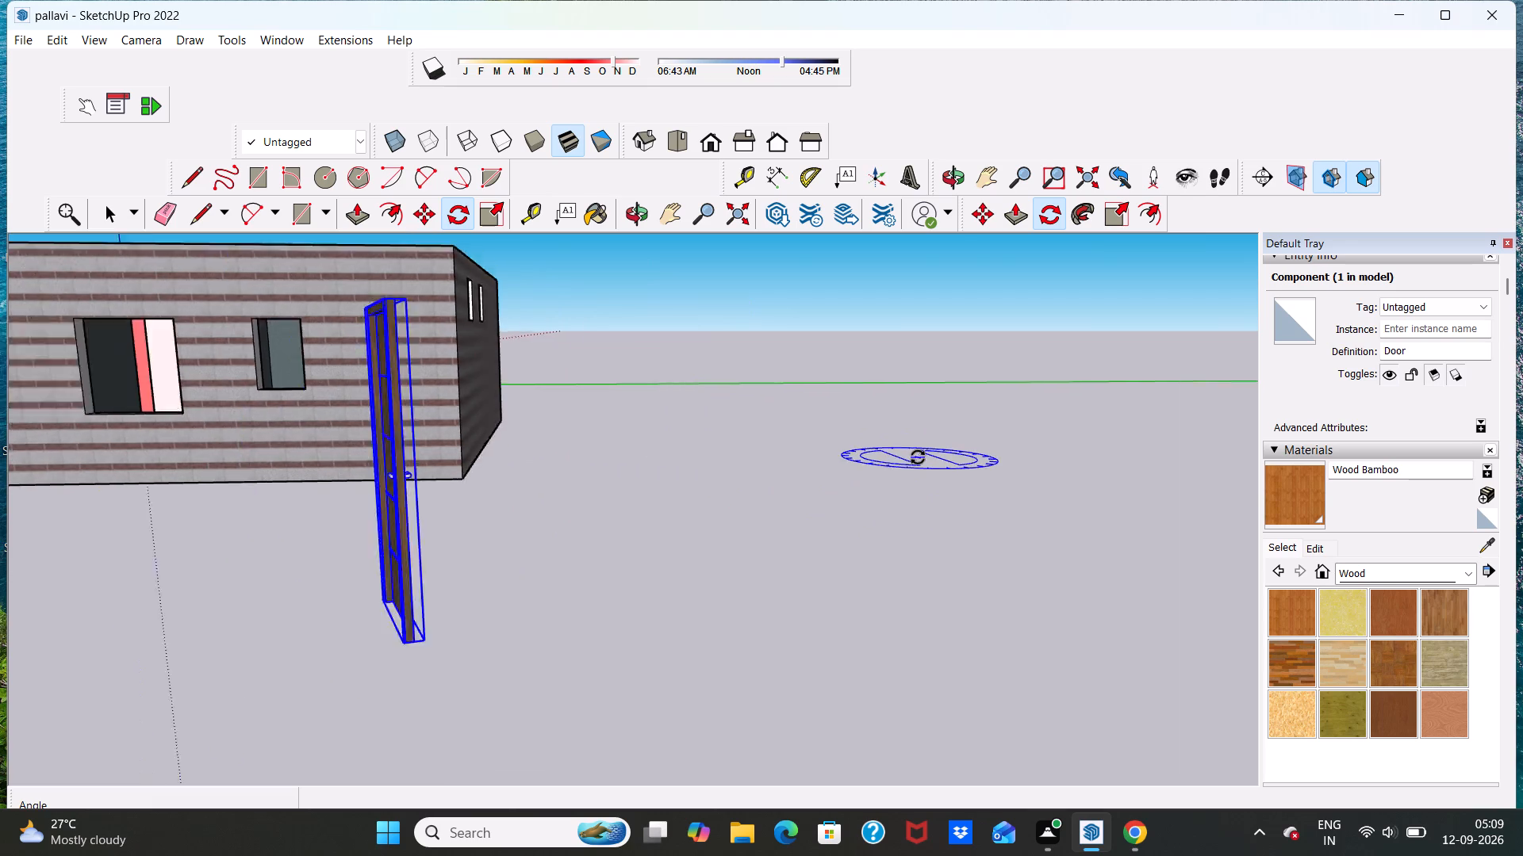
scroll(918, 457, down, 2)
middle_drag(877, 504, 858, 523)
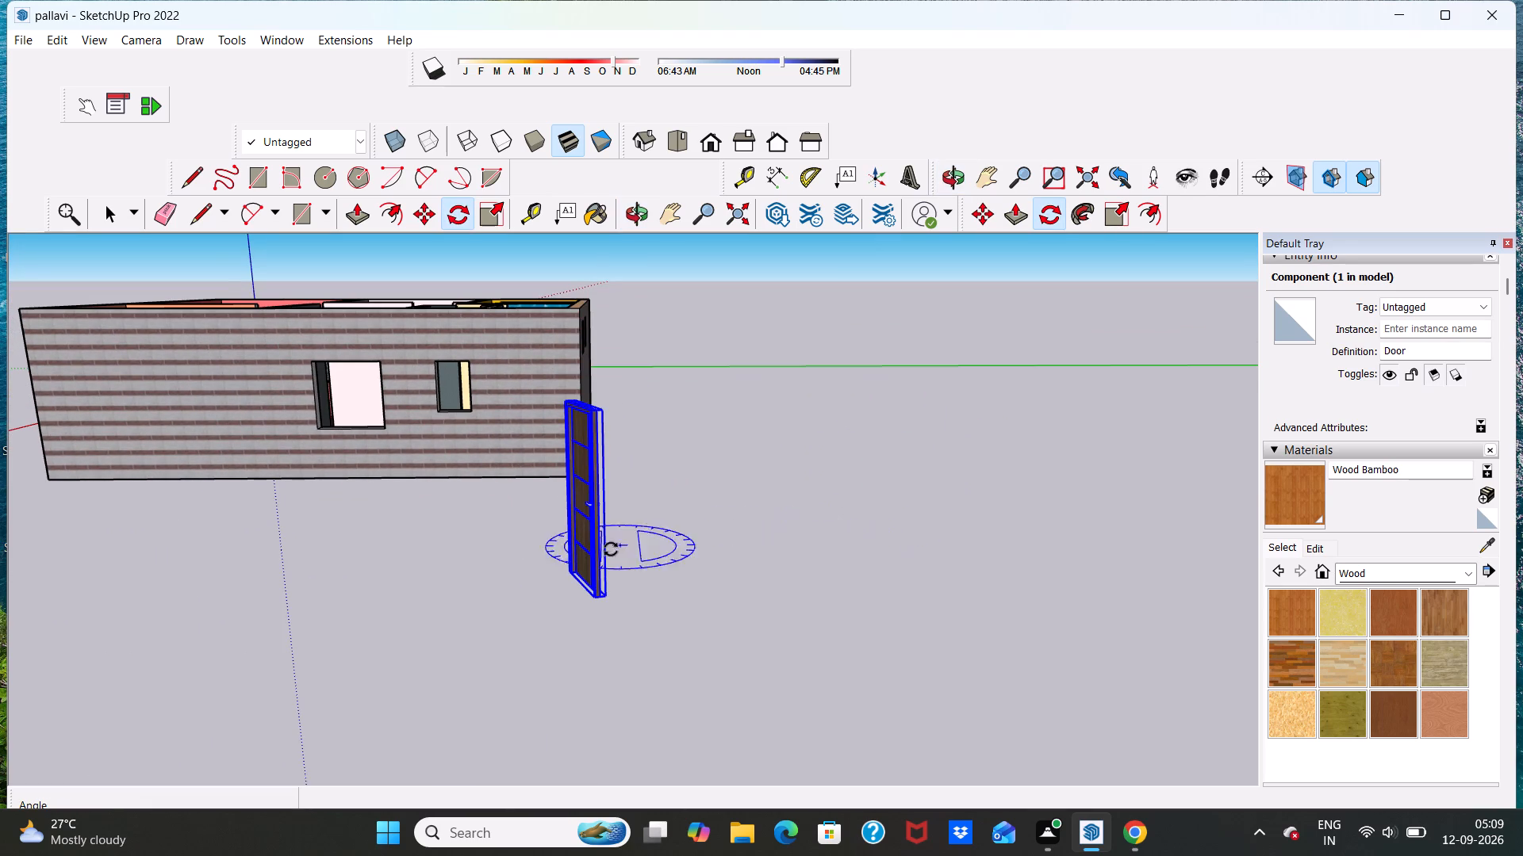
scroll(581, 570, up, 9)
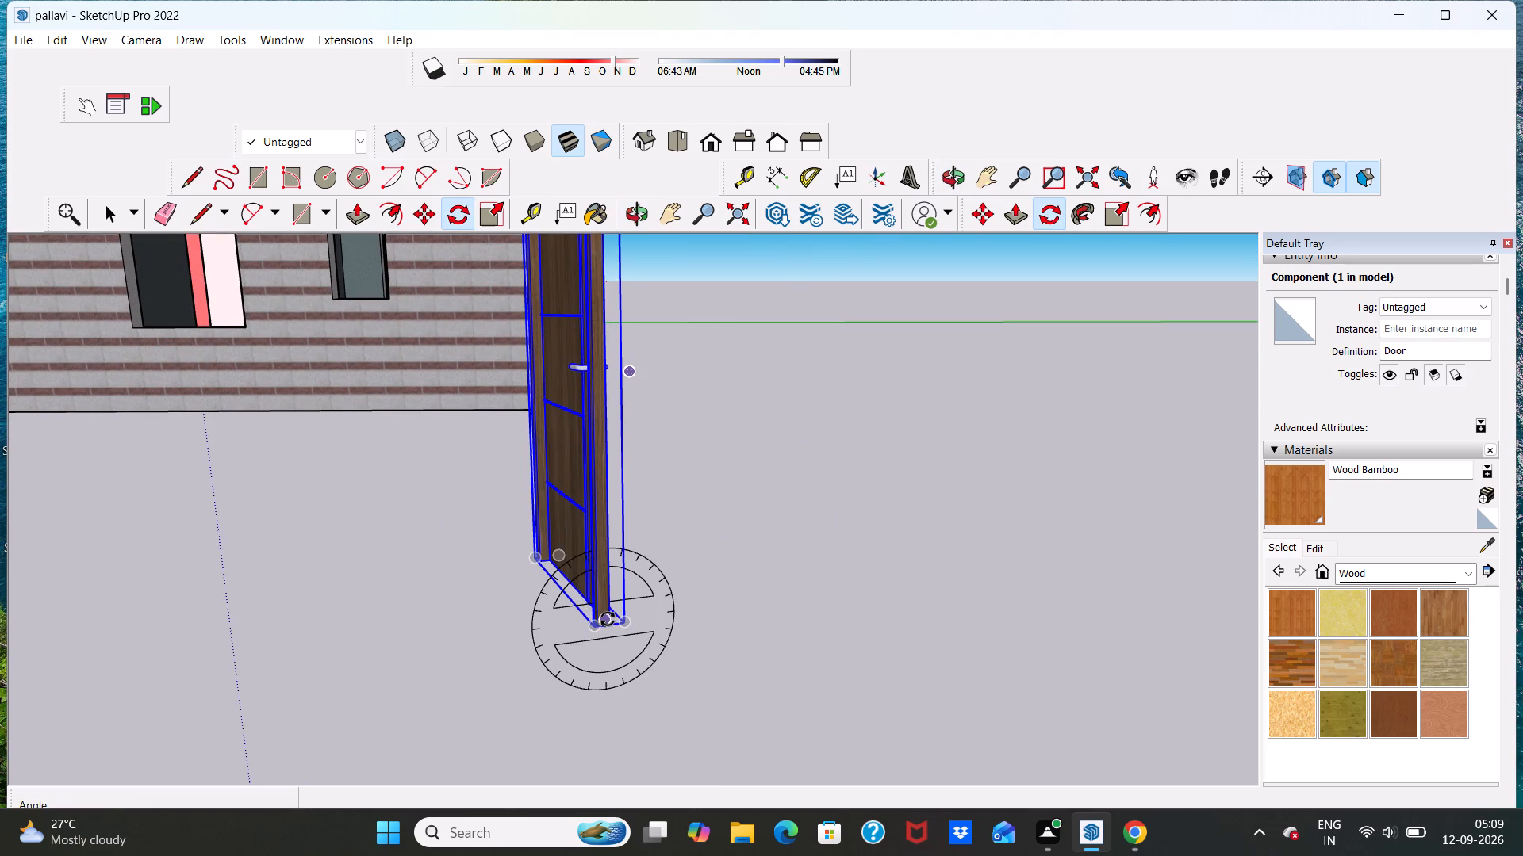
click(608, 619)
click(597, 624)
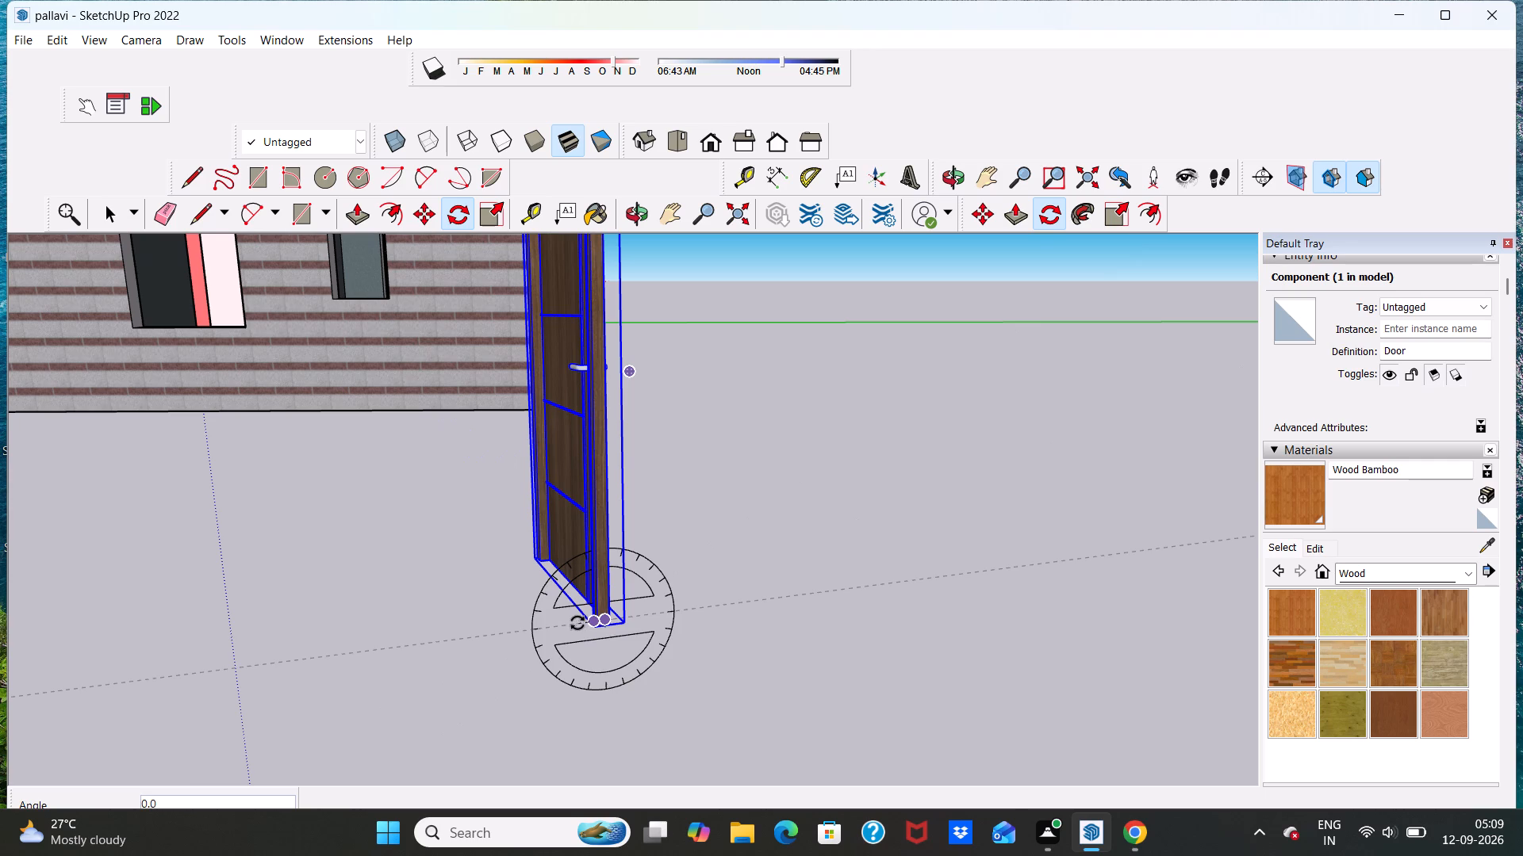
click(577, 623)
Rotate the door about 0.4 degrees around its lower corner opposite the handle, in the plane of its face.
scroll(624, 613, down, 10)
scroll(773, 569, up, 5)
scroll(727, 559, down, 8)
middle_drag(850, 543, 378, 574)
scroll(305, 469, up, 9)
click(226, 500)
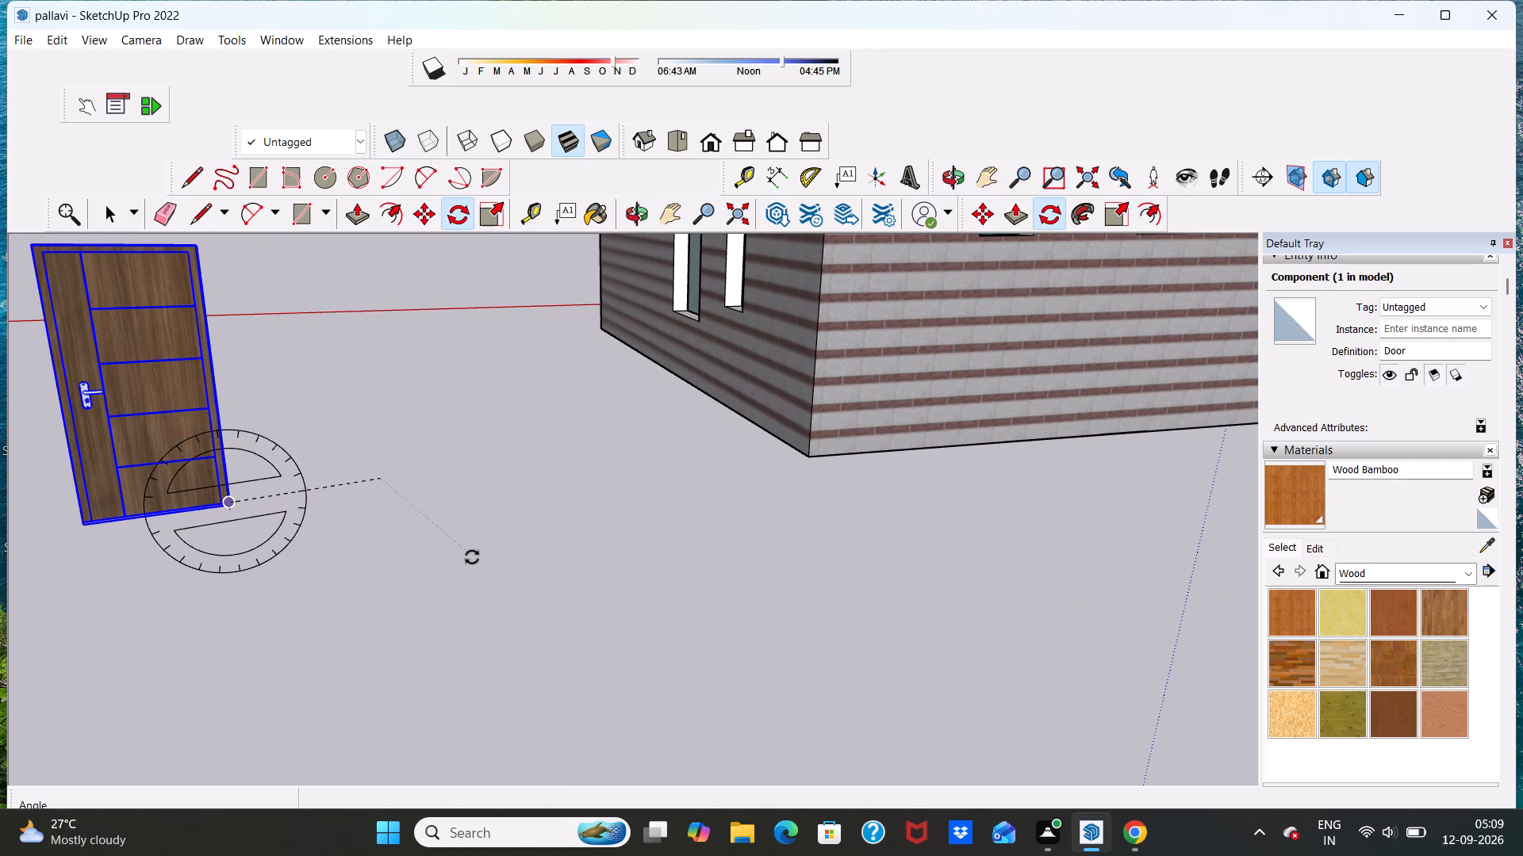
click(490, 611)
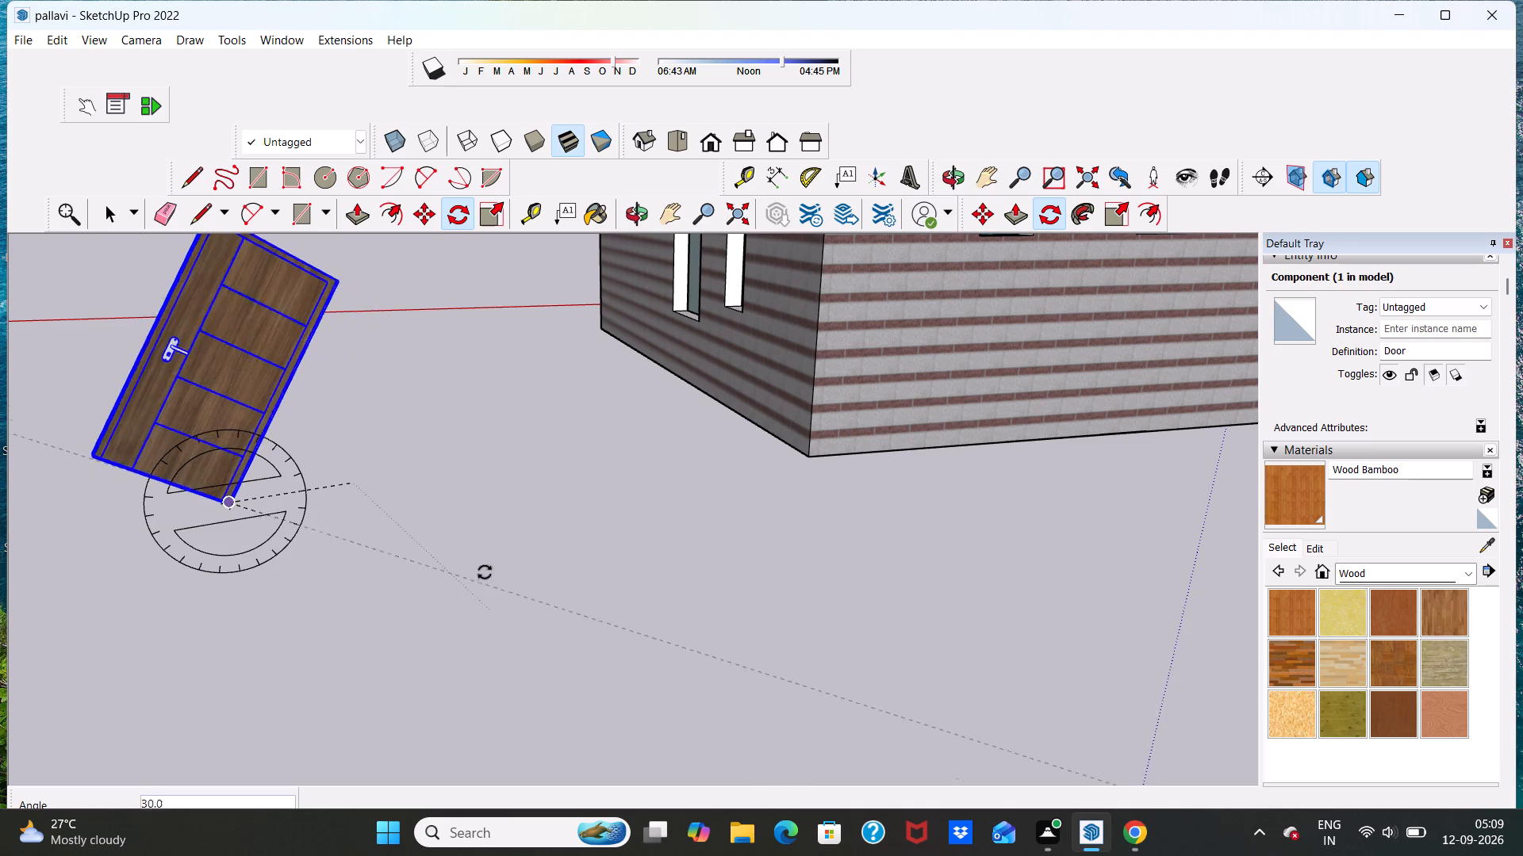
click(459, 455)
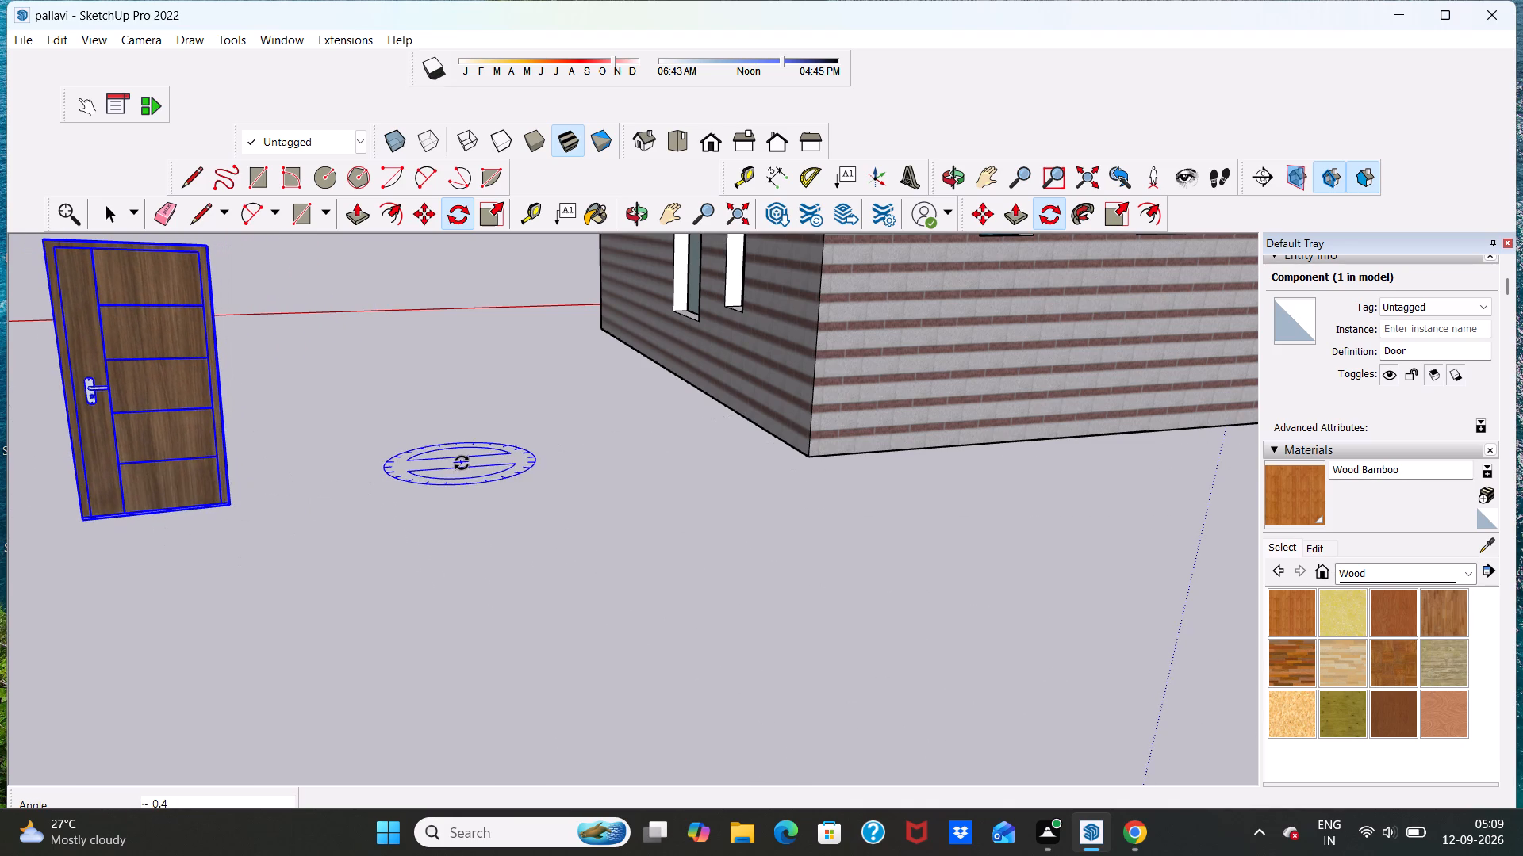
scroll(536, 536, down, 13)
key(space)
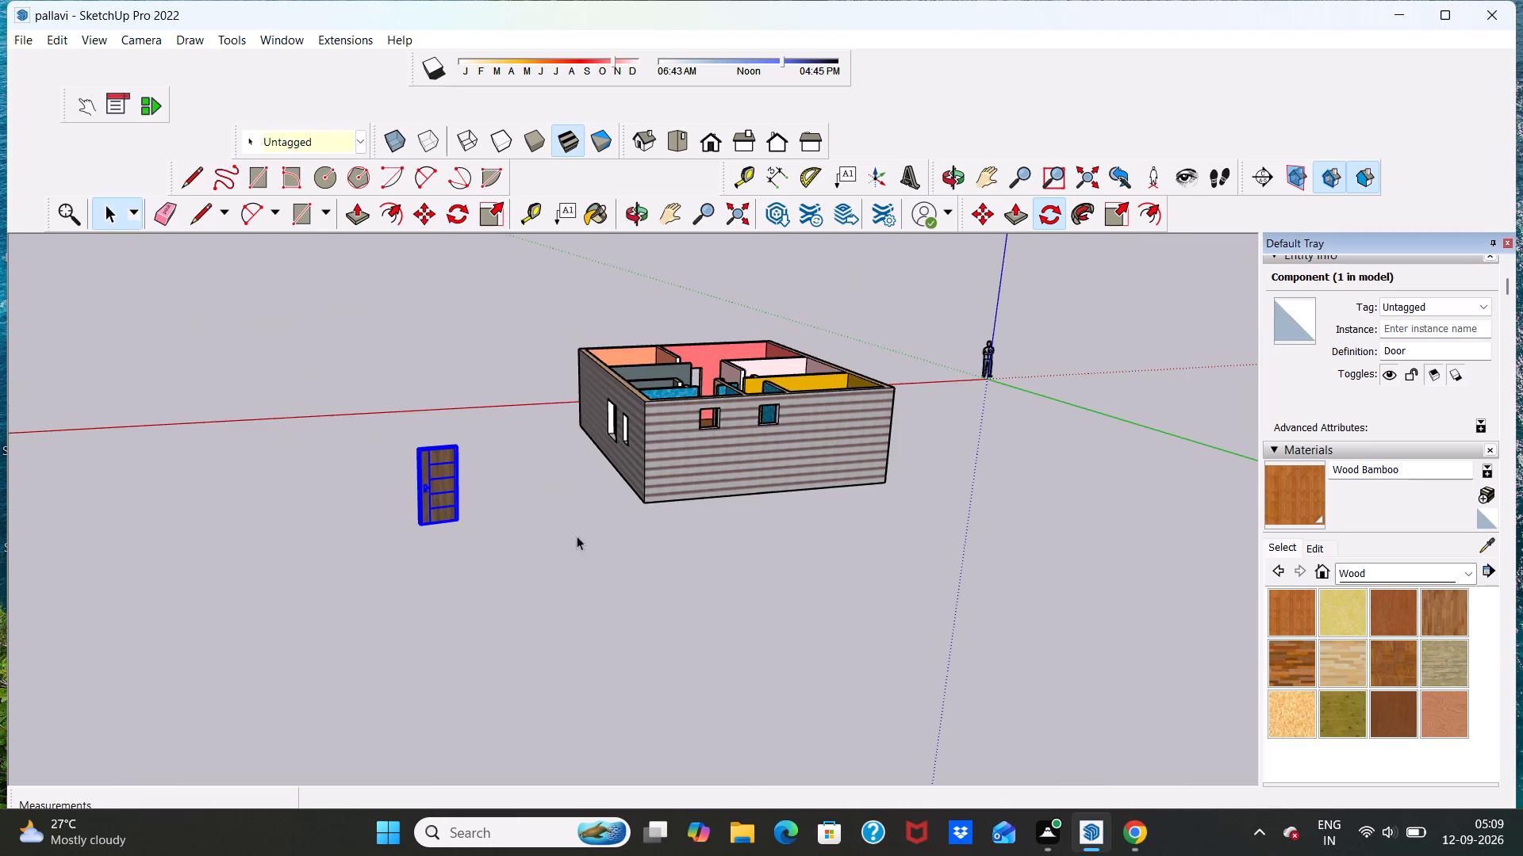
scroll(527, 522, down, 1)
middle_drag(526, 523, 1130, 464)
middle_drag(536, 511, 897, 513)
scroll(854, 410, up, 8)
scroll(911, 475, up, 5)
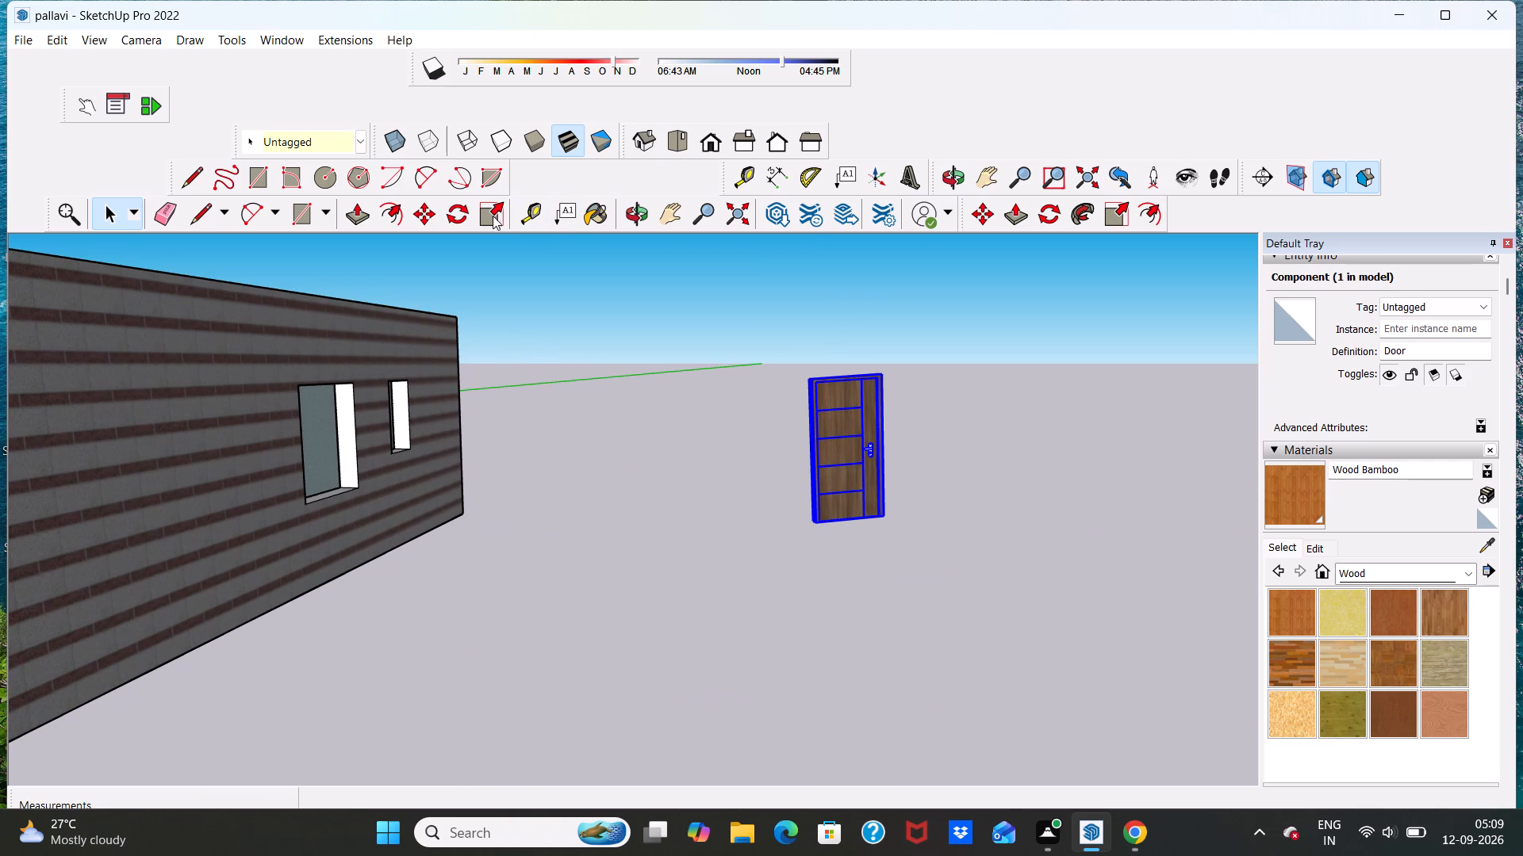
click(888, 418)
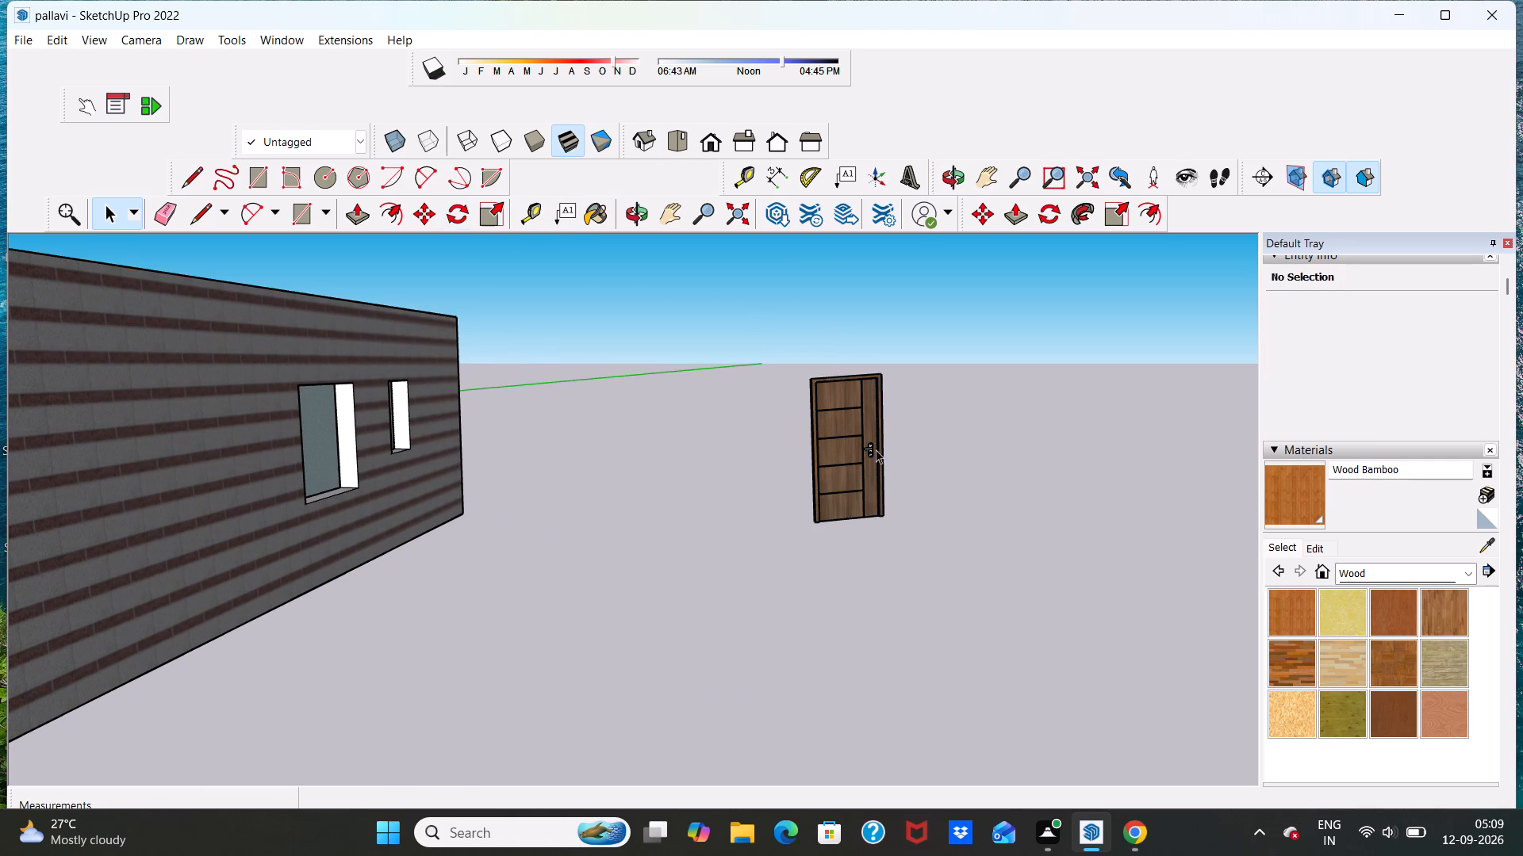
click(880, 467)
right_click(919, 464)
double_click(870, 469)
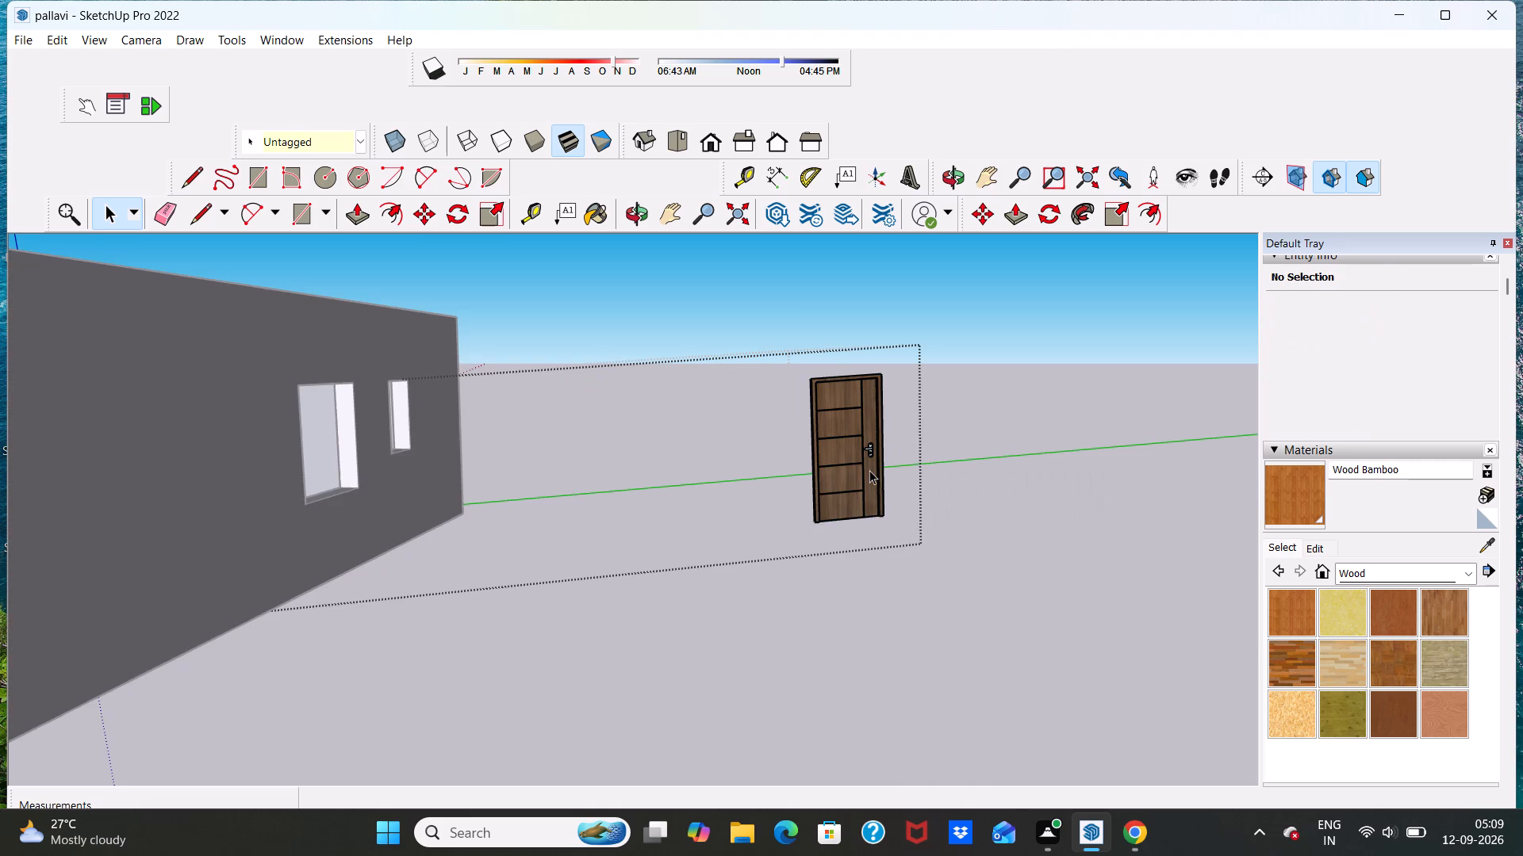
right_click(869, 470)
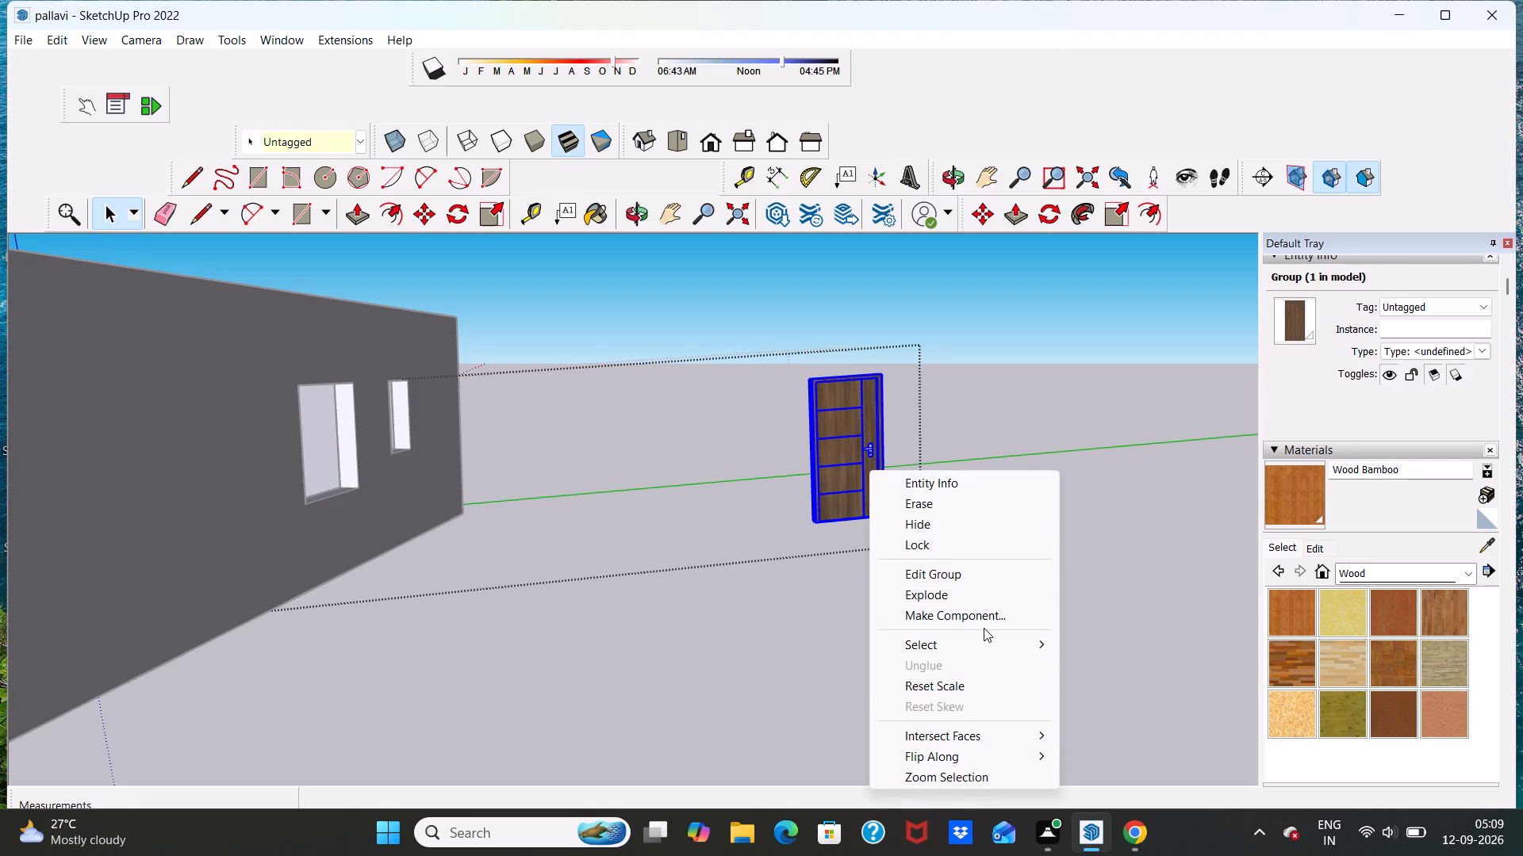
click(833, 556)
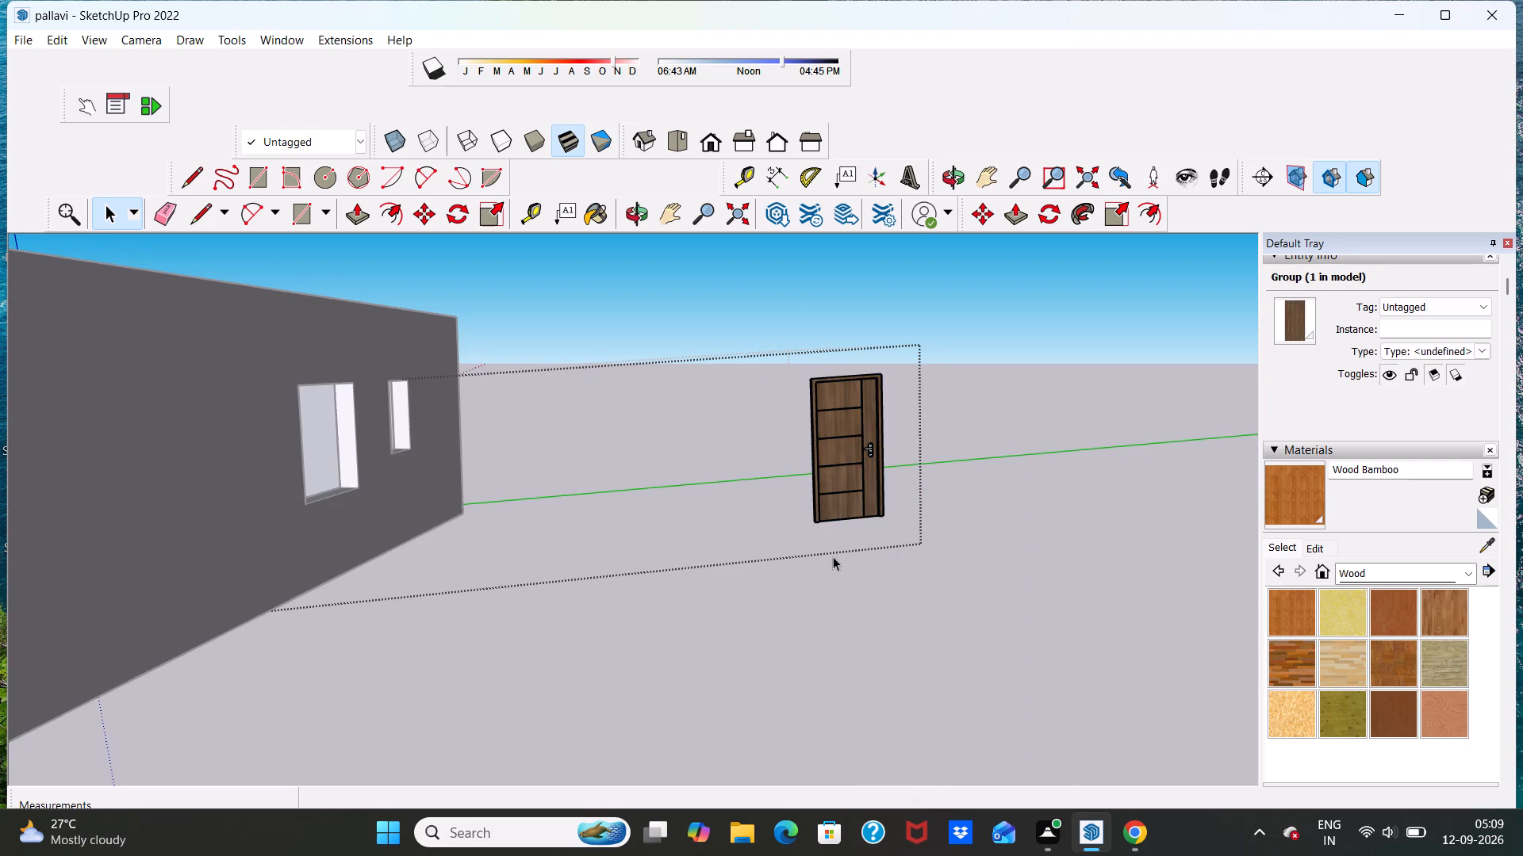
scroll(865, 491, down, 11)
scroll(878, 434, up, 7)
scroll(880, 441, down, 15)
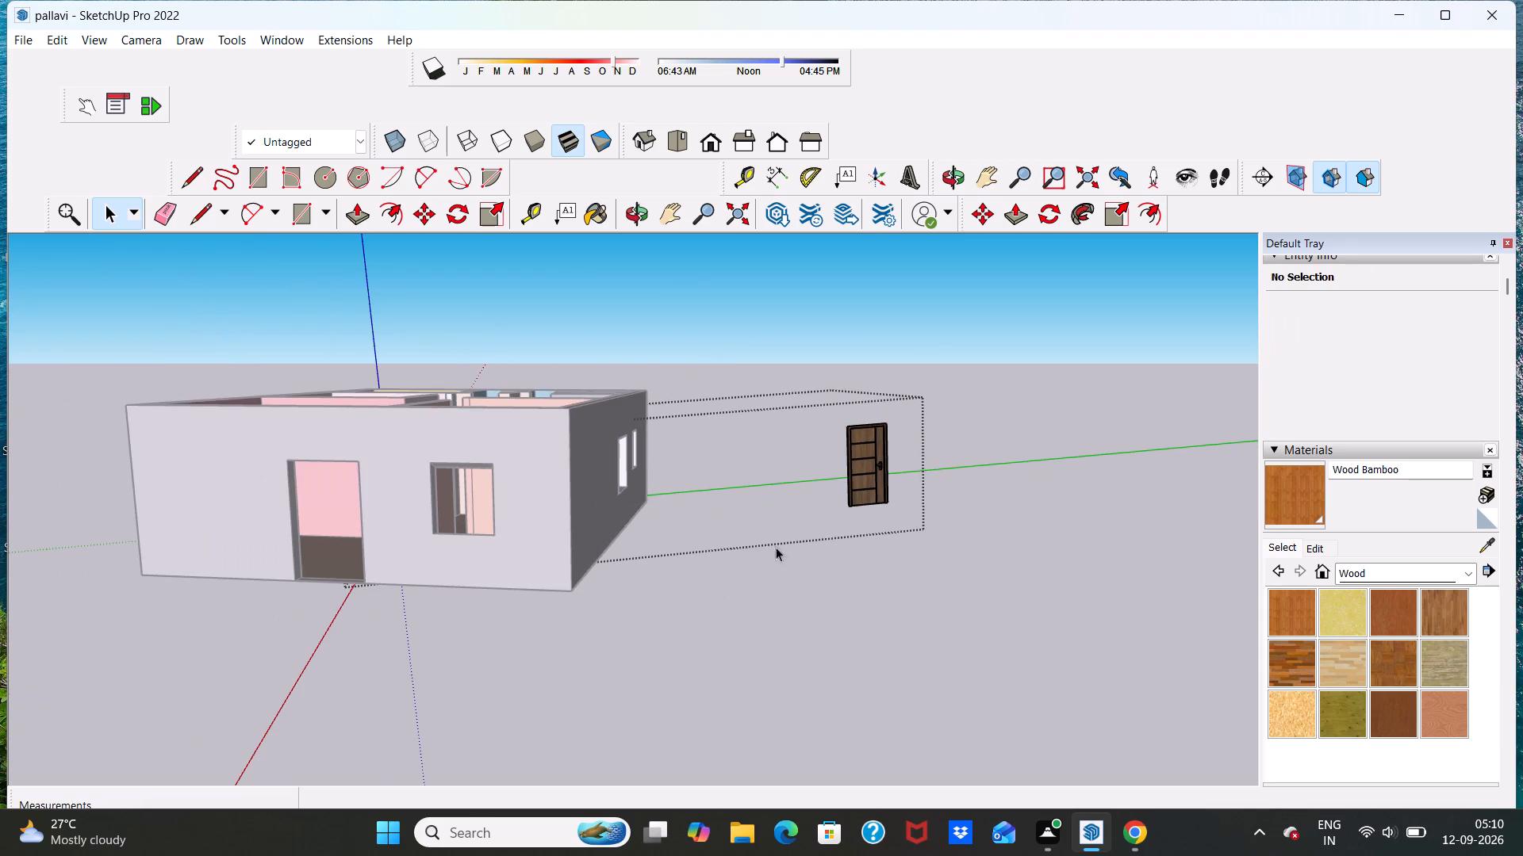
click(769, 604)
Move the door by its upper handle-side corner to the open ground in front of and beside the house.
scroll(898, 485, up, 3)
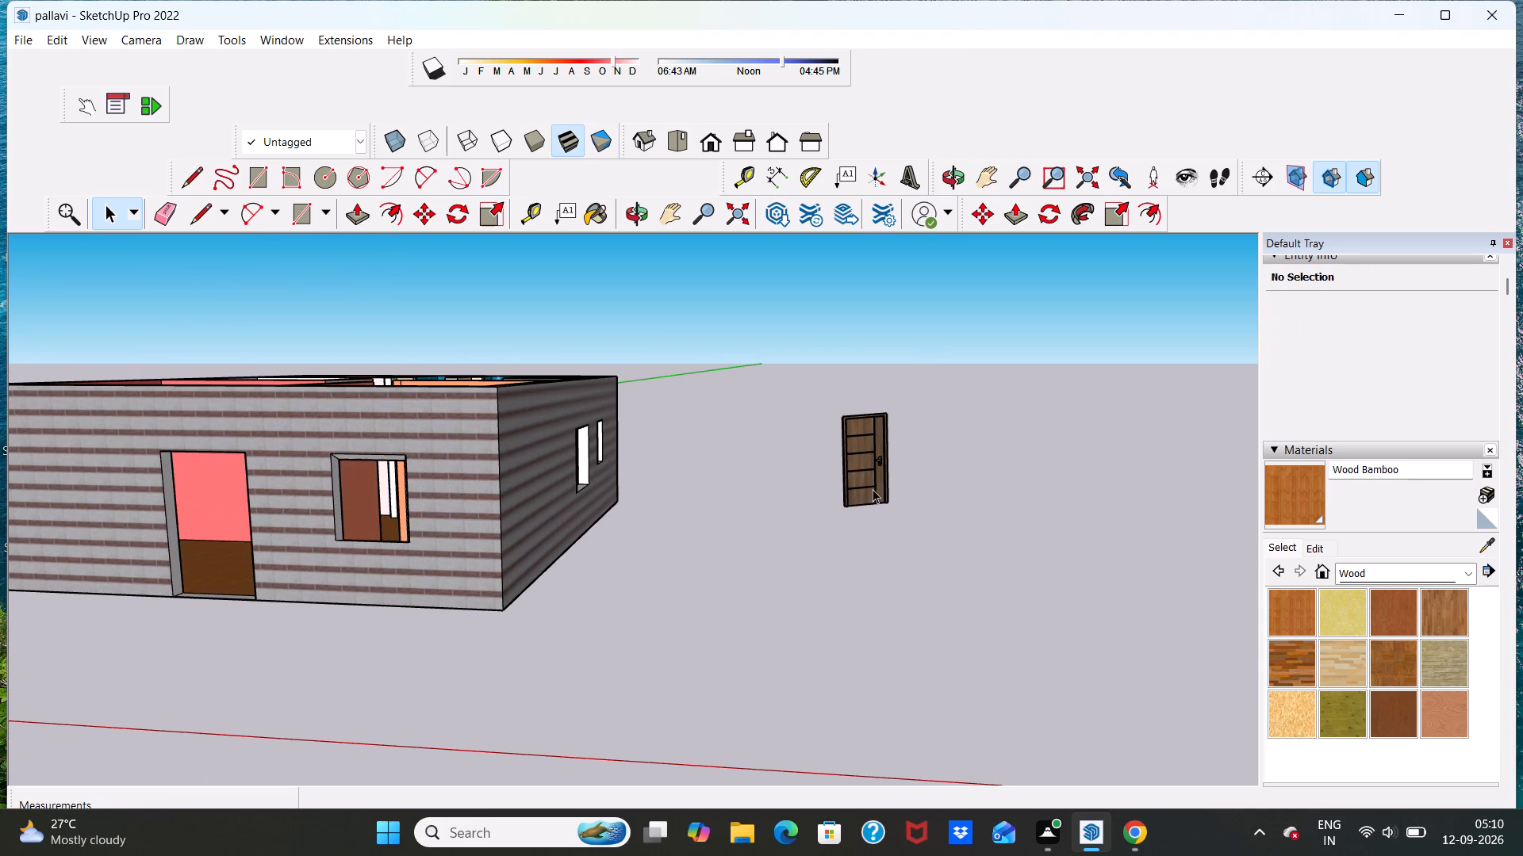
click(874, 486)
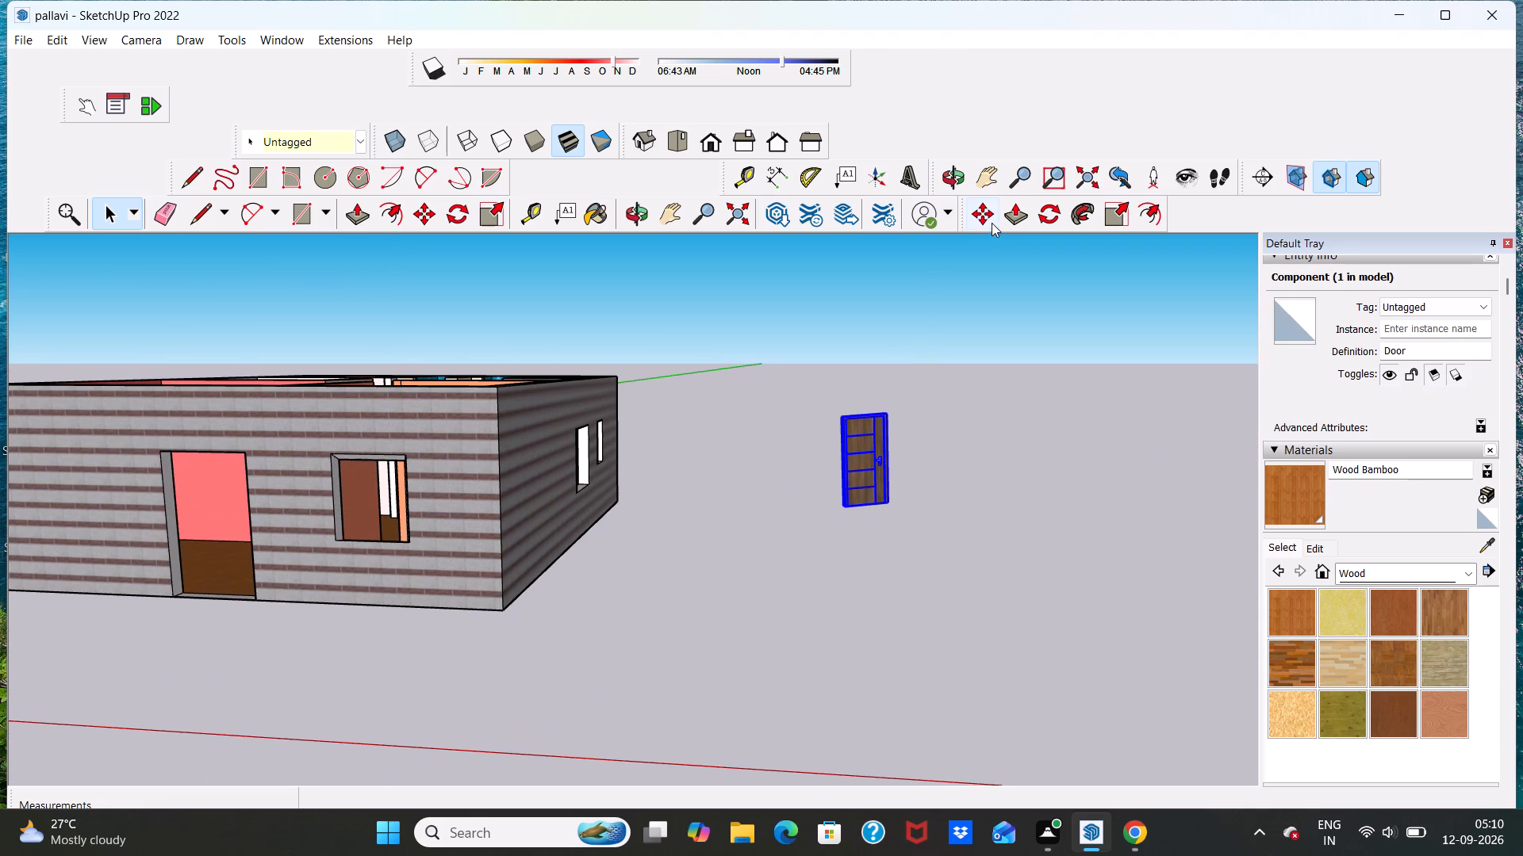
click(978, 217)
drag(888, 419, 290, 463)
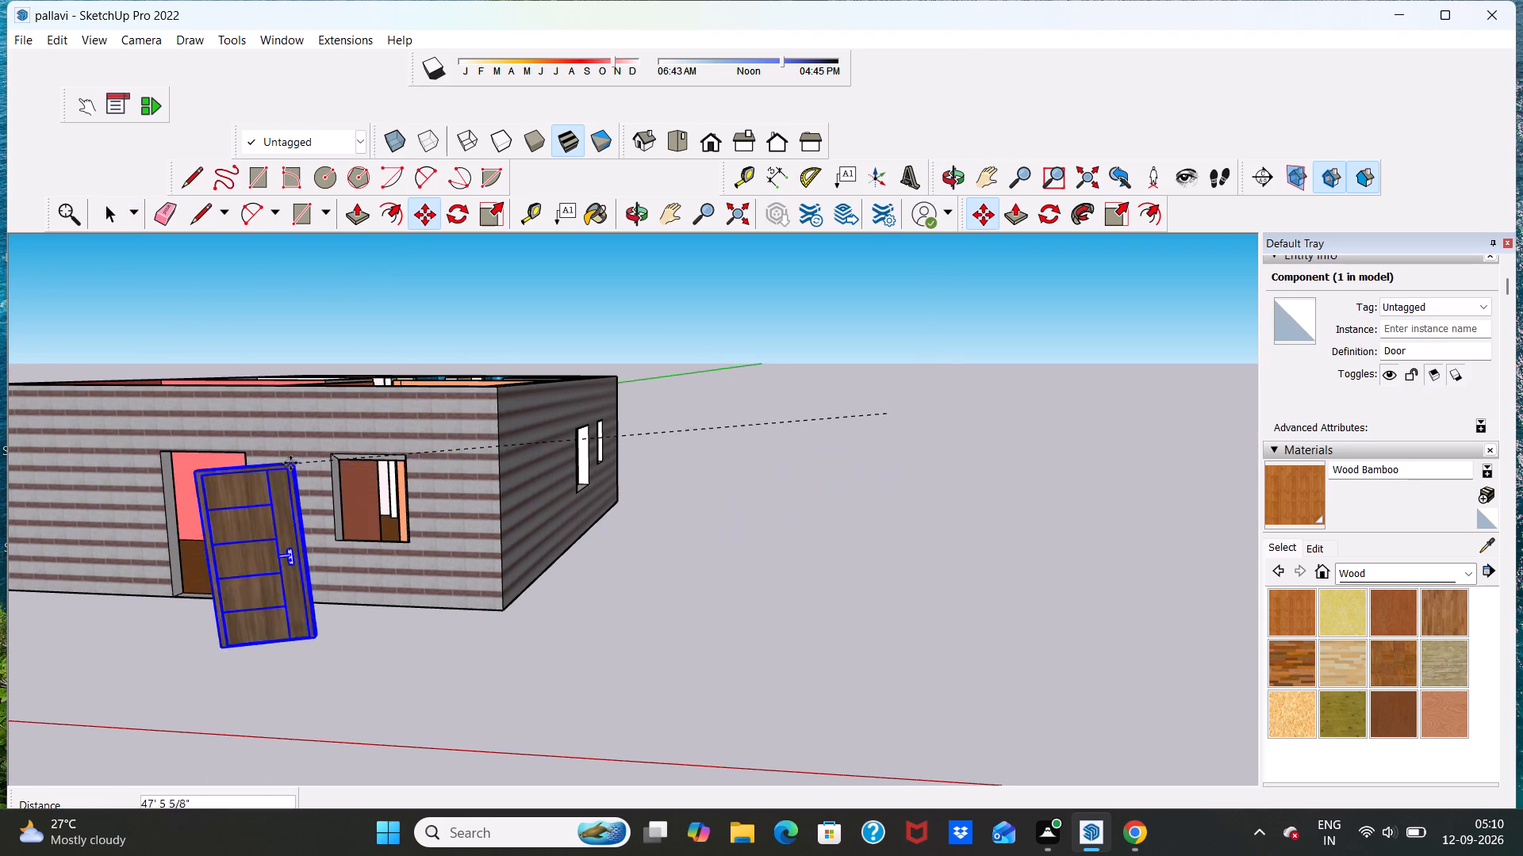
drag(290, 463, 225, 483)
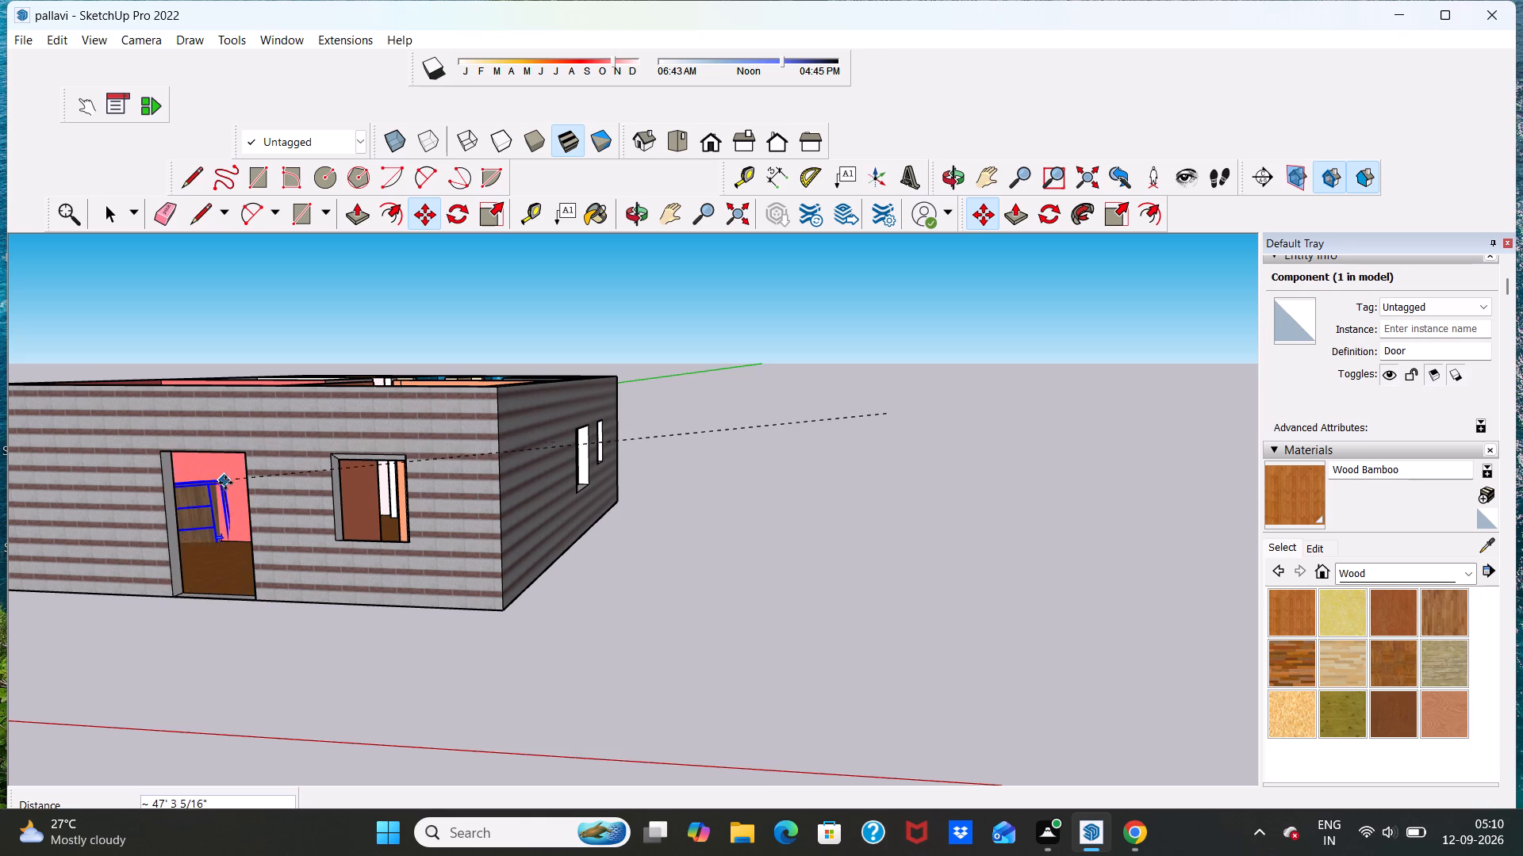
drag(225, 483, 731, 599)
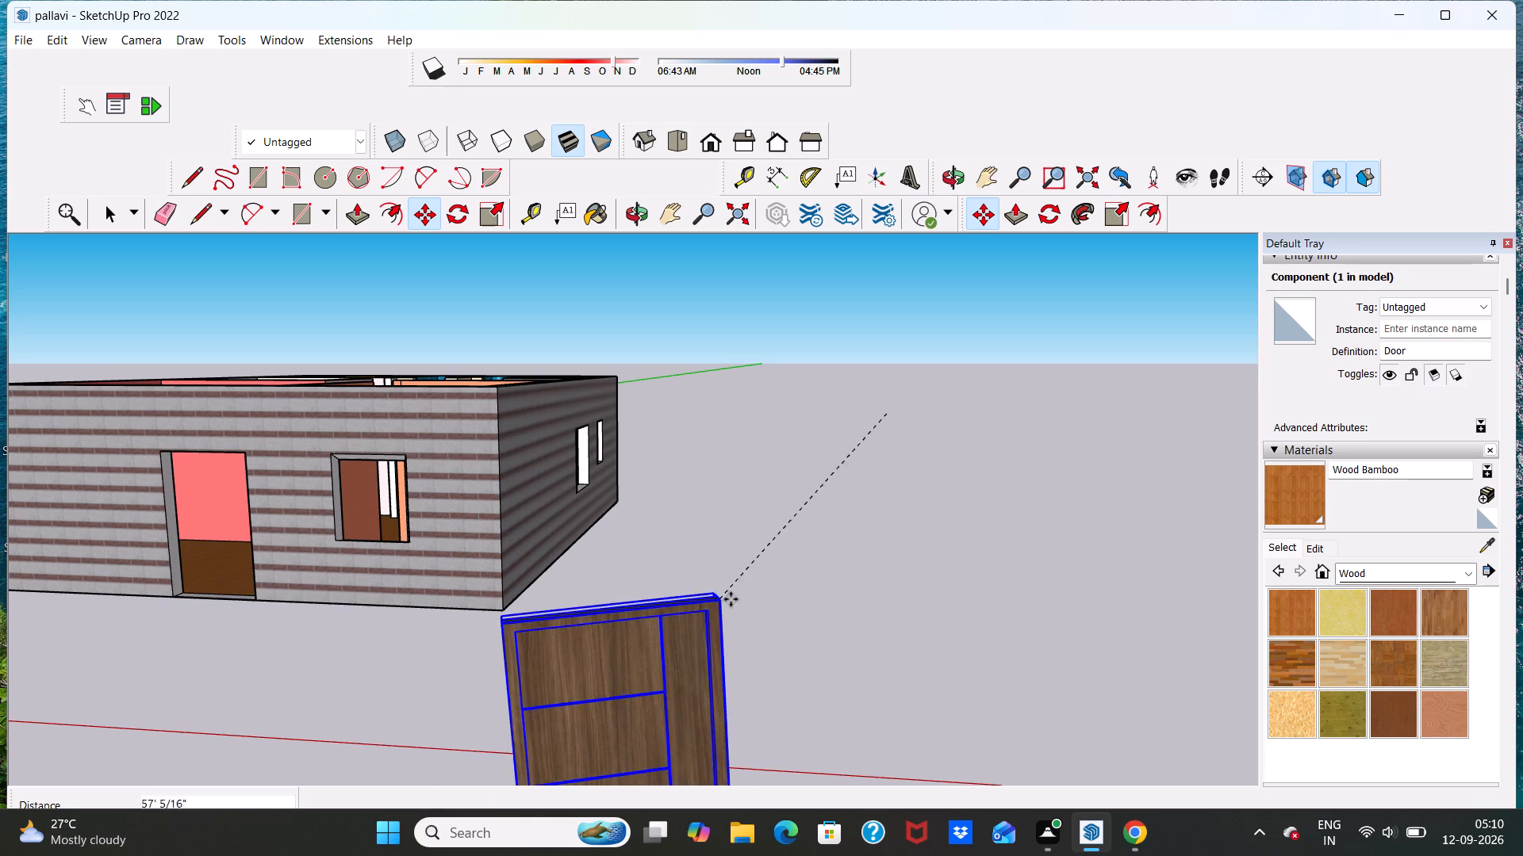
drag(731, 599, 796, 491)
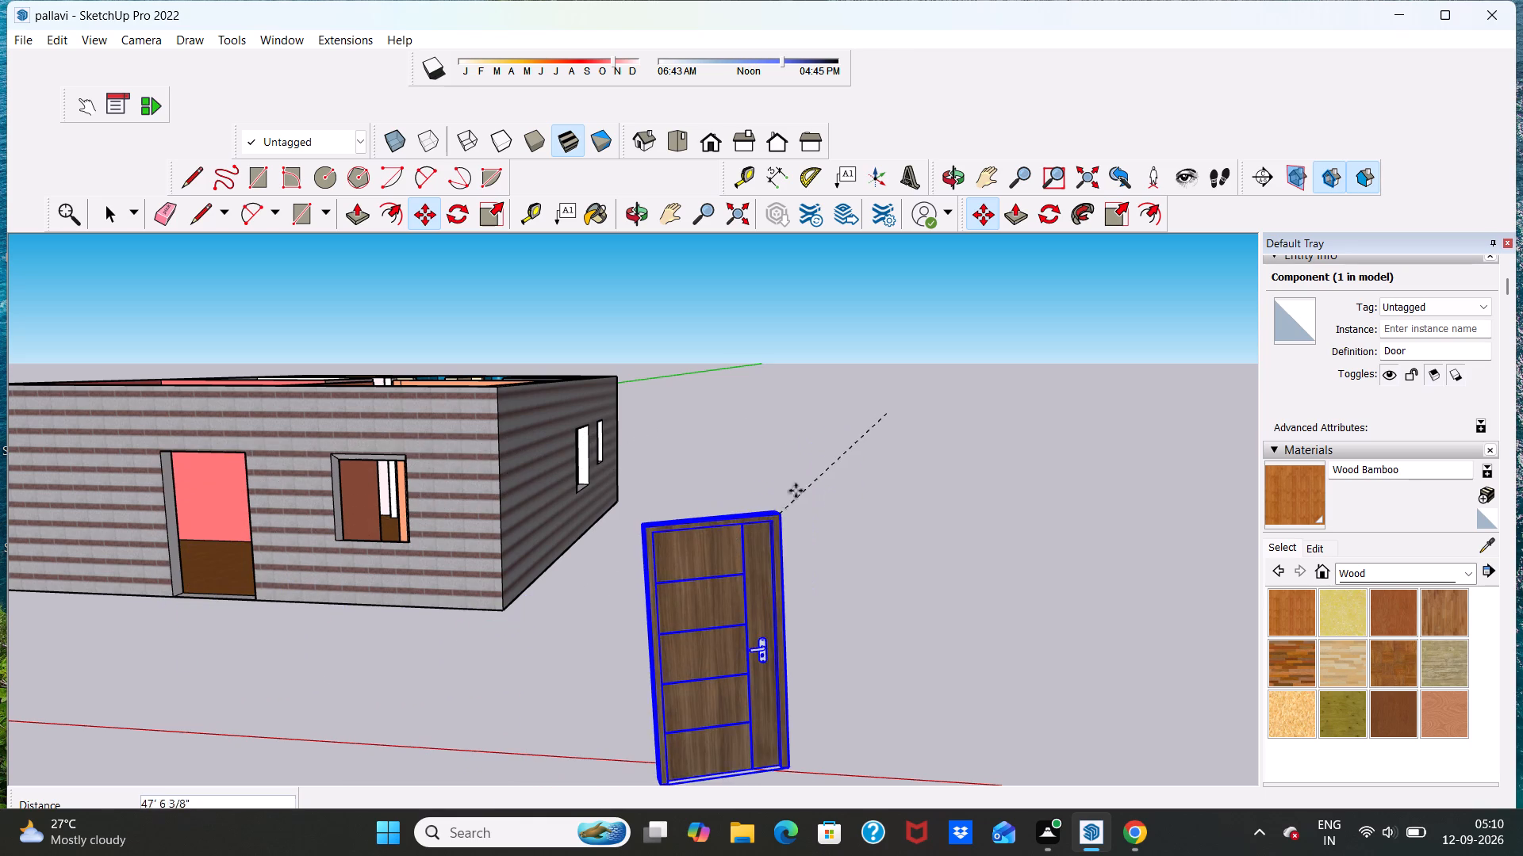
drag(796, 491, 804, 482)
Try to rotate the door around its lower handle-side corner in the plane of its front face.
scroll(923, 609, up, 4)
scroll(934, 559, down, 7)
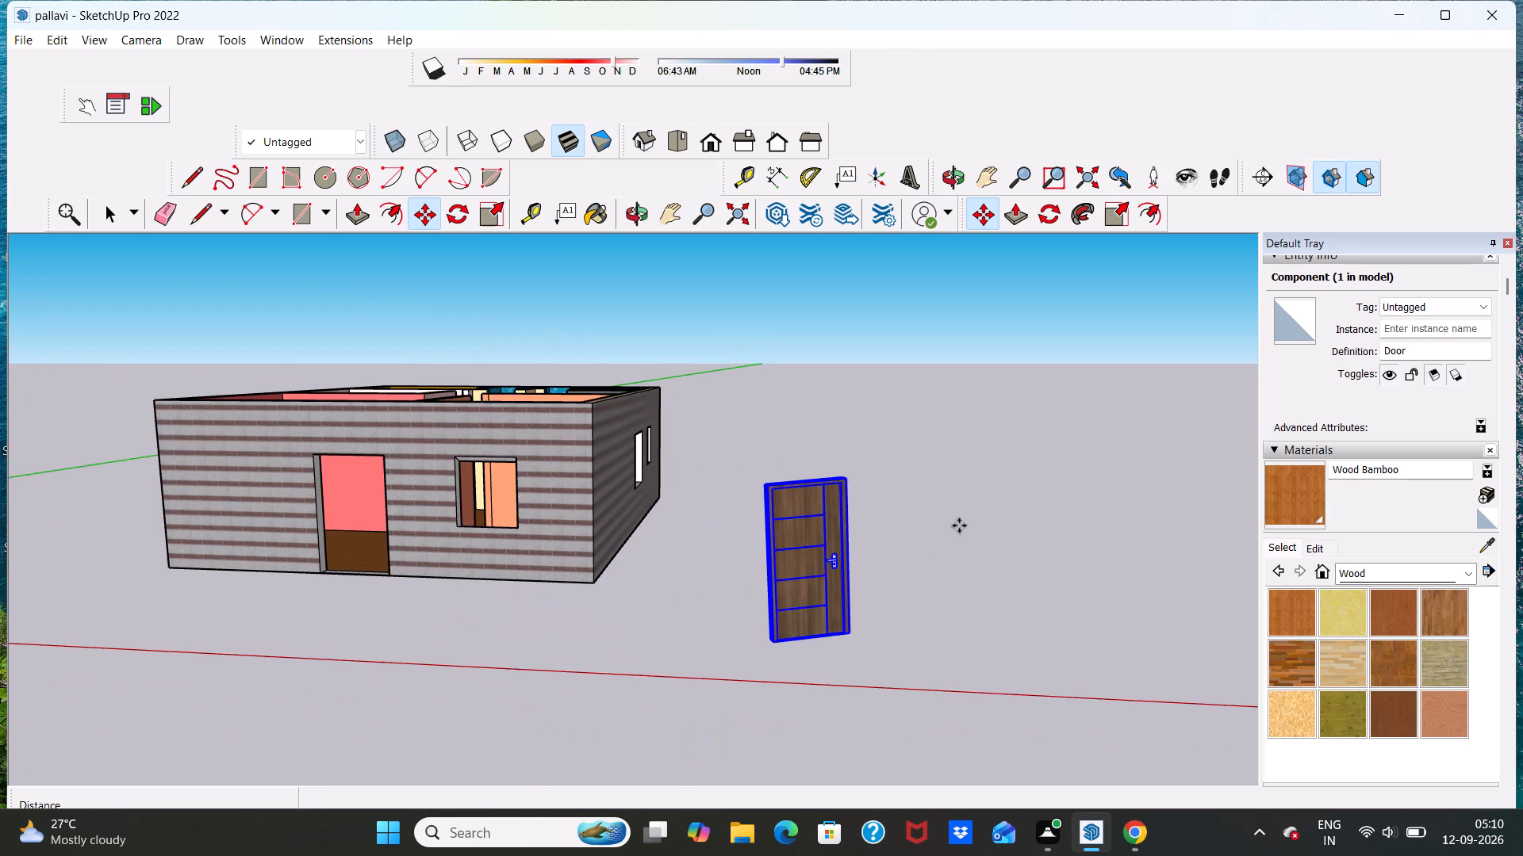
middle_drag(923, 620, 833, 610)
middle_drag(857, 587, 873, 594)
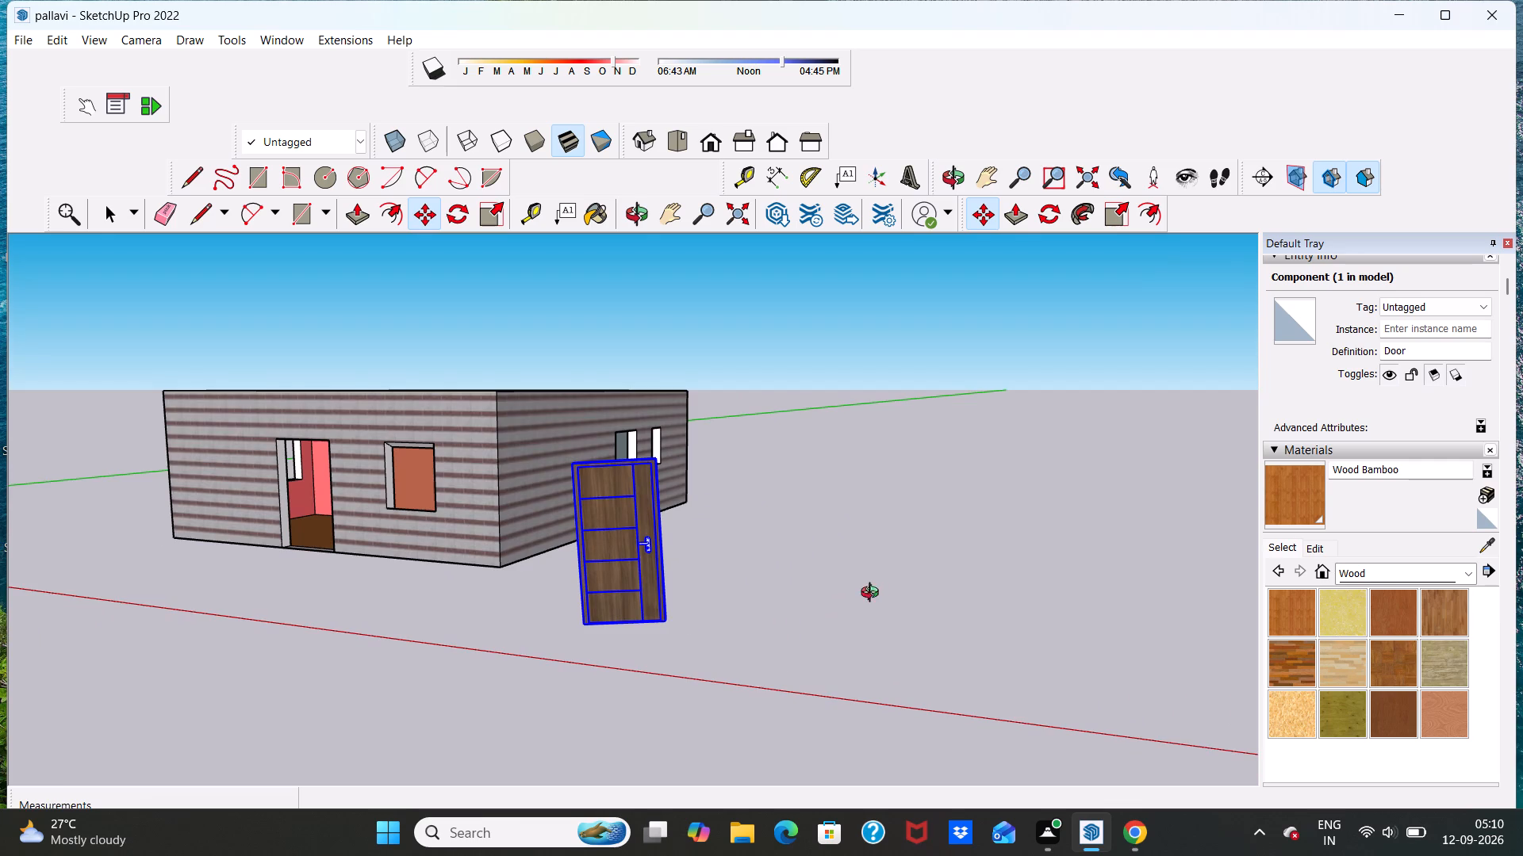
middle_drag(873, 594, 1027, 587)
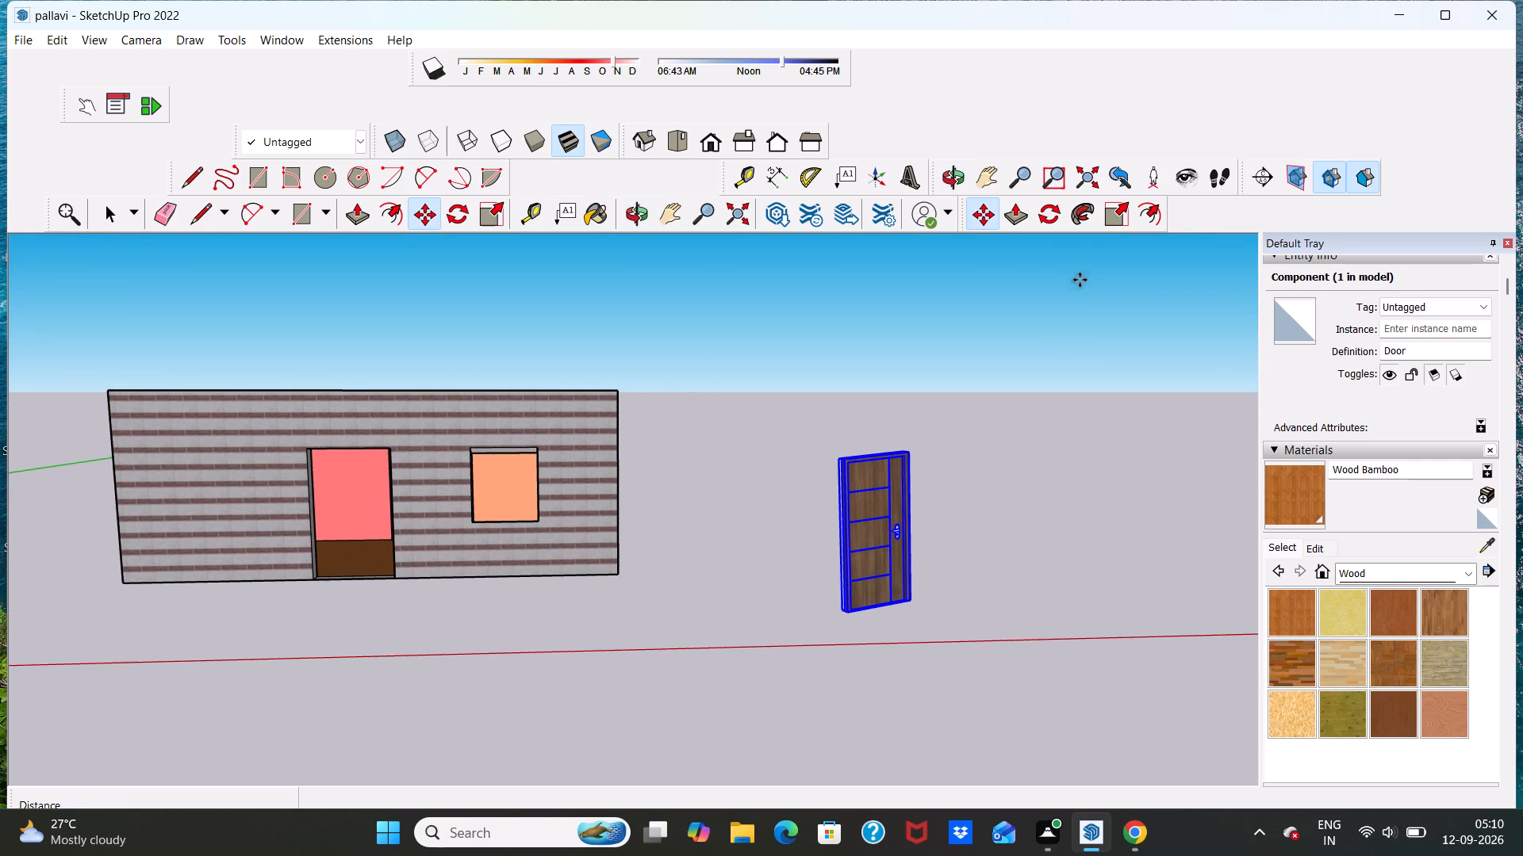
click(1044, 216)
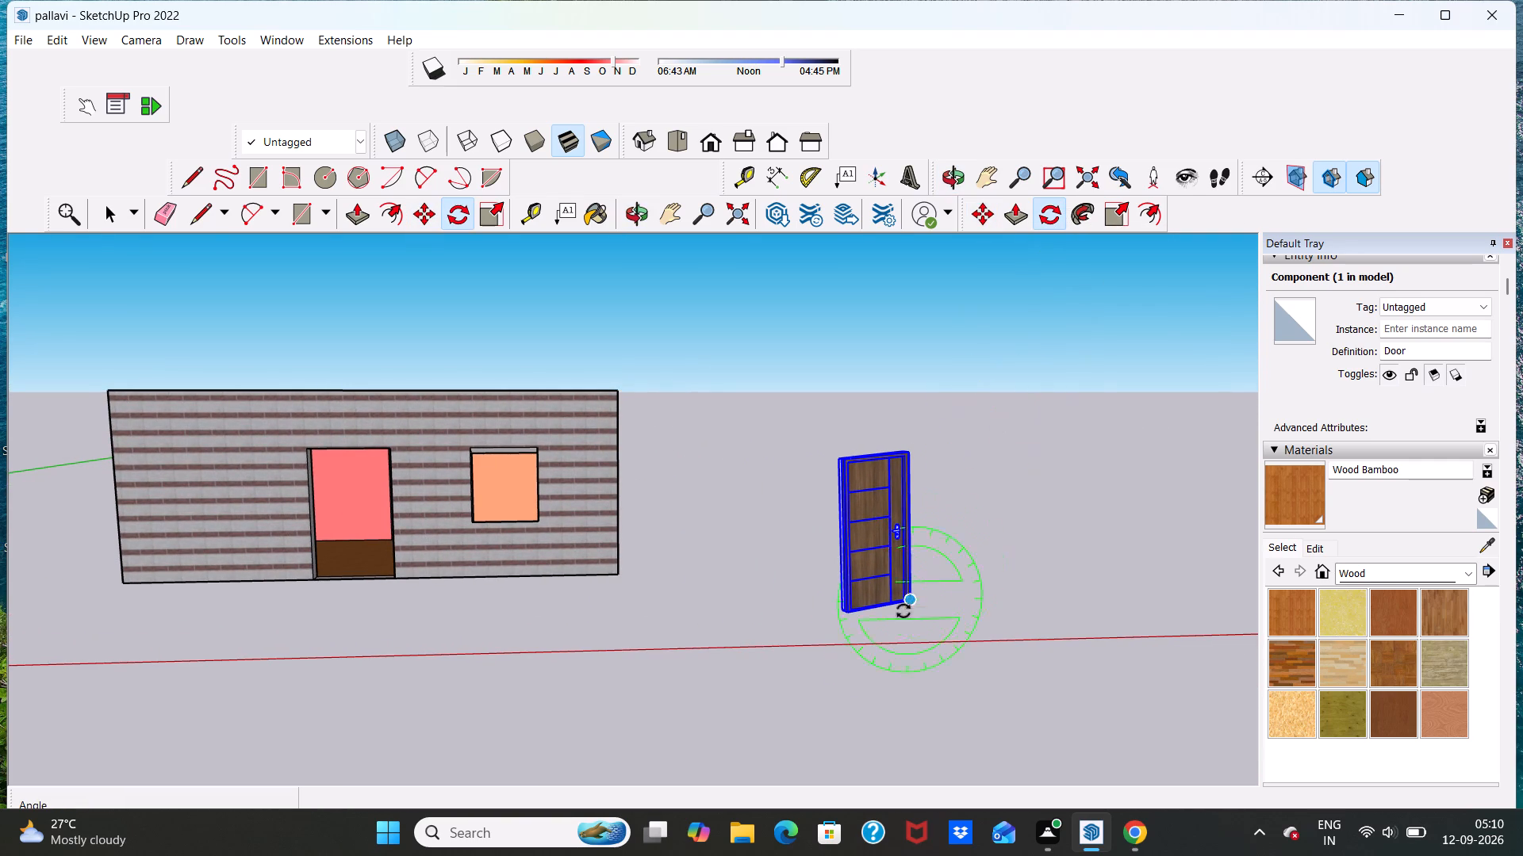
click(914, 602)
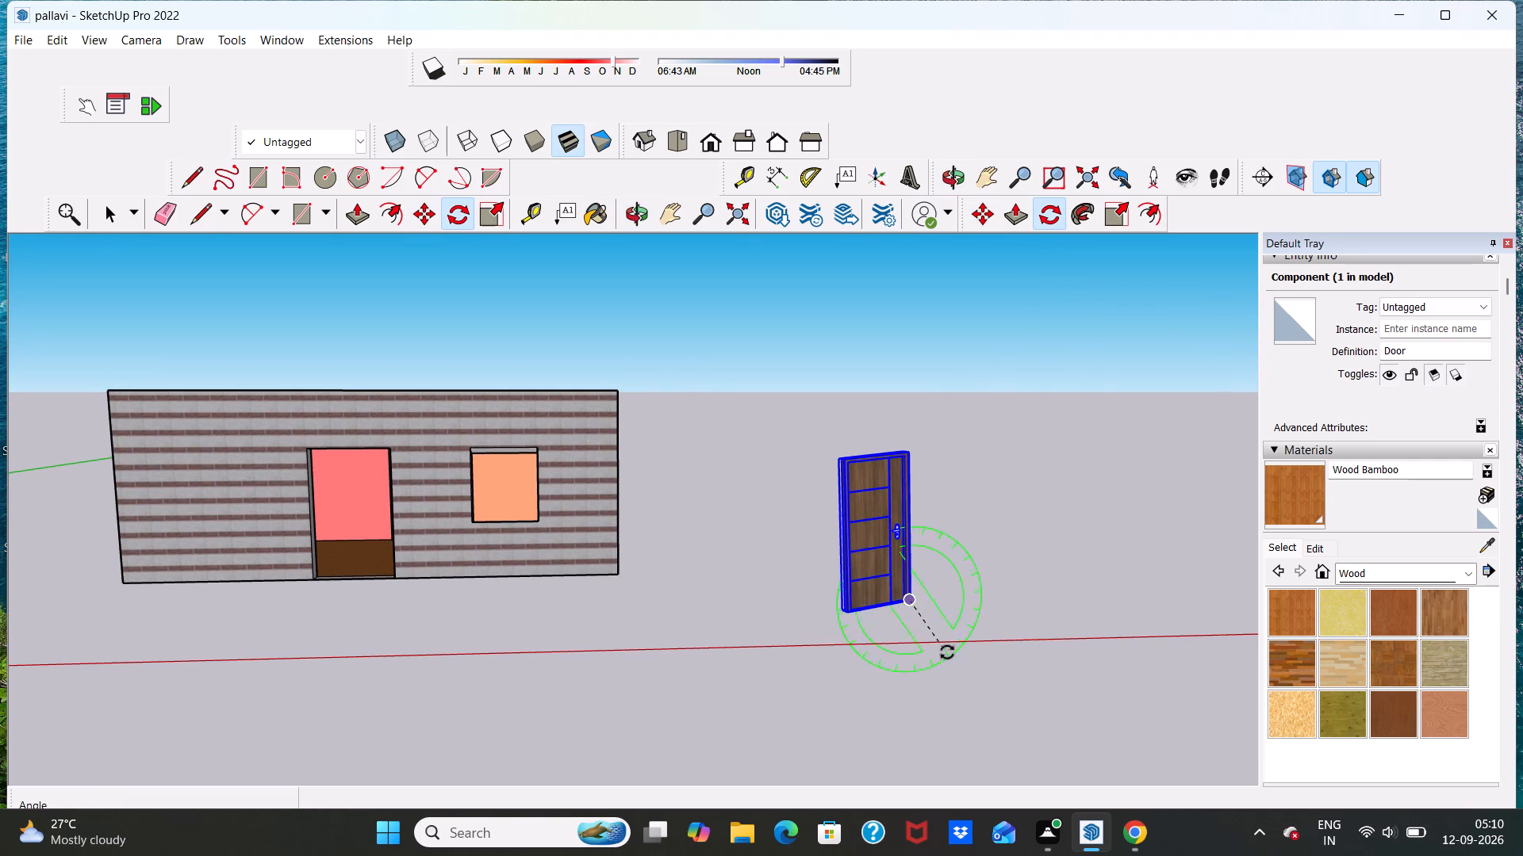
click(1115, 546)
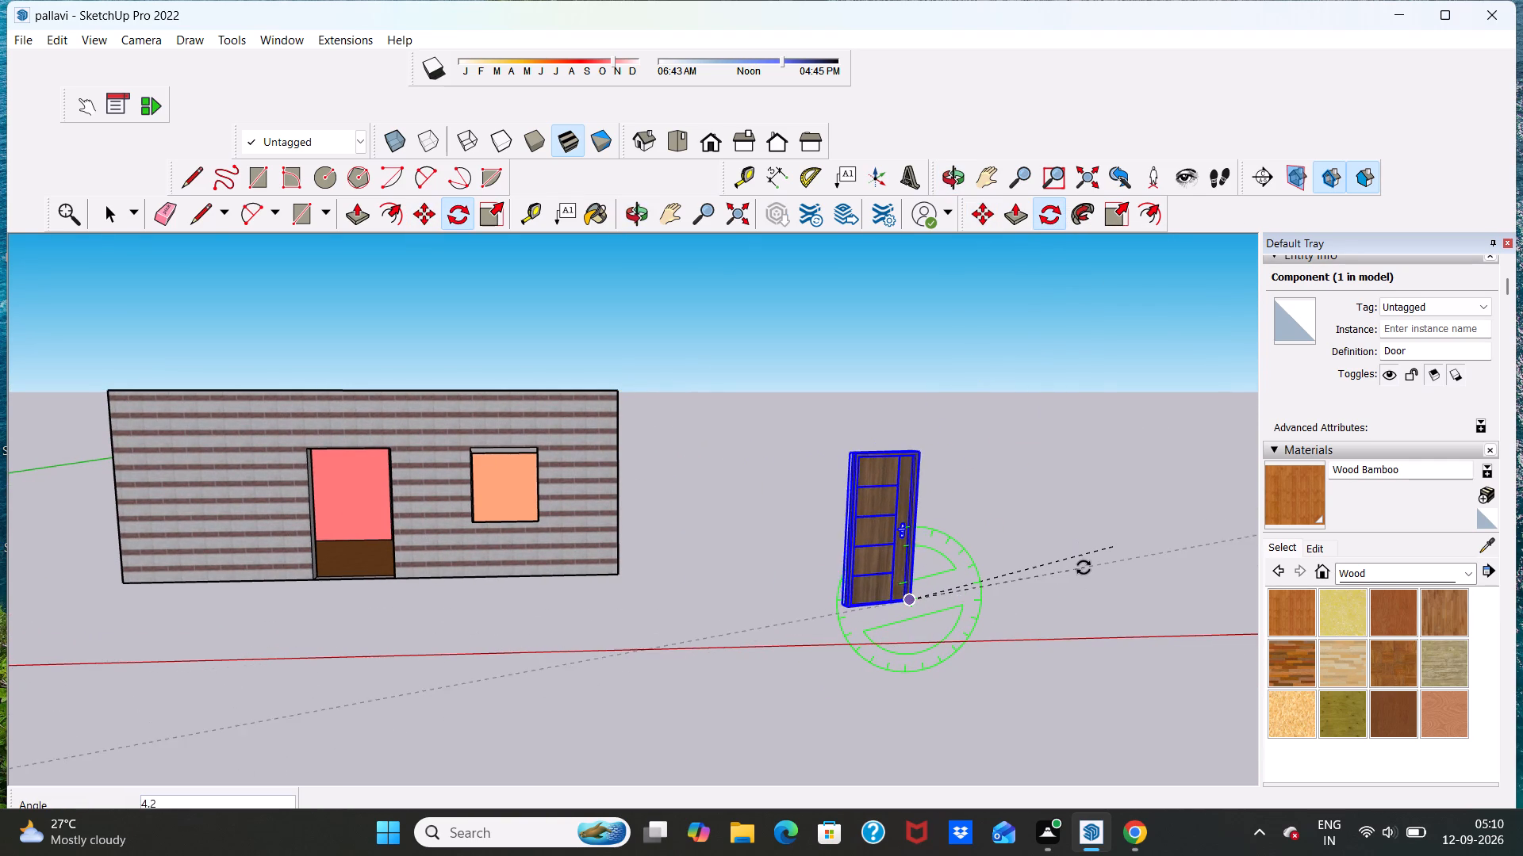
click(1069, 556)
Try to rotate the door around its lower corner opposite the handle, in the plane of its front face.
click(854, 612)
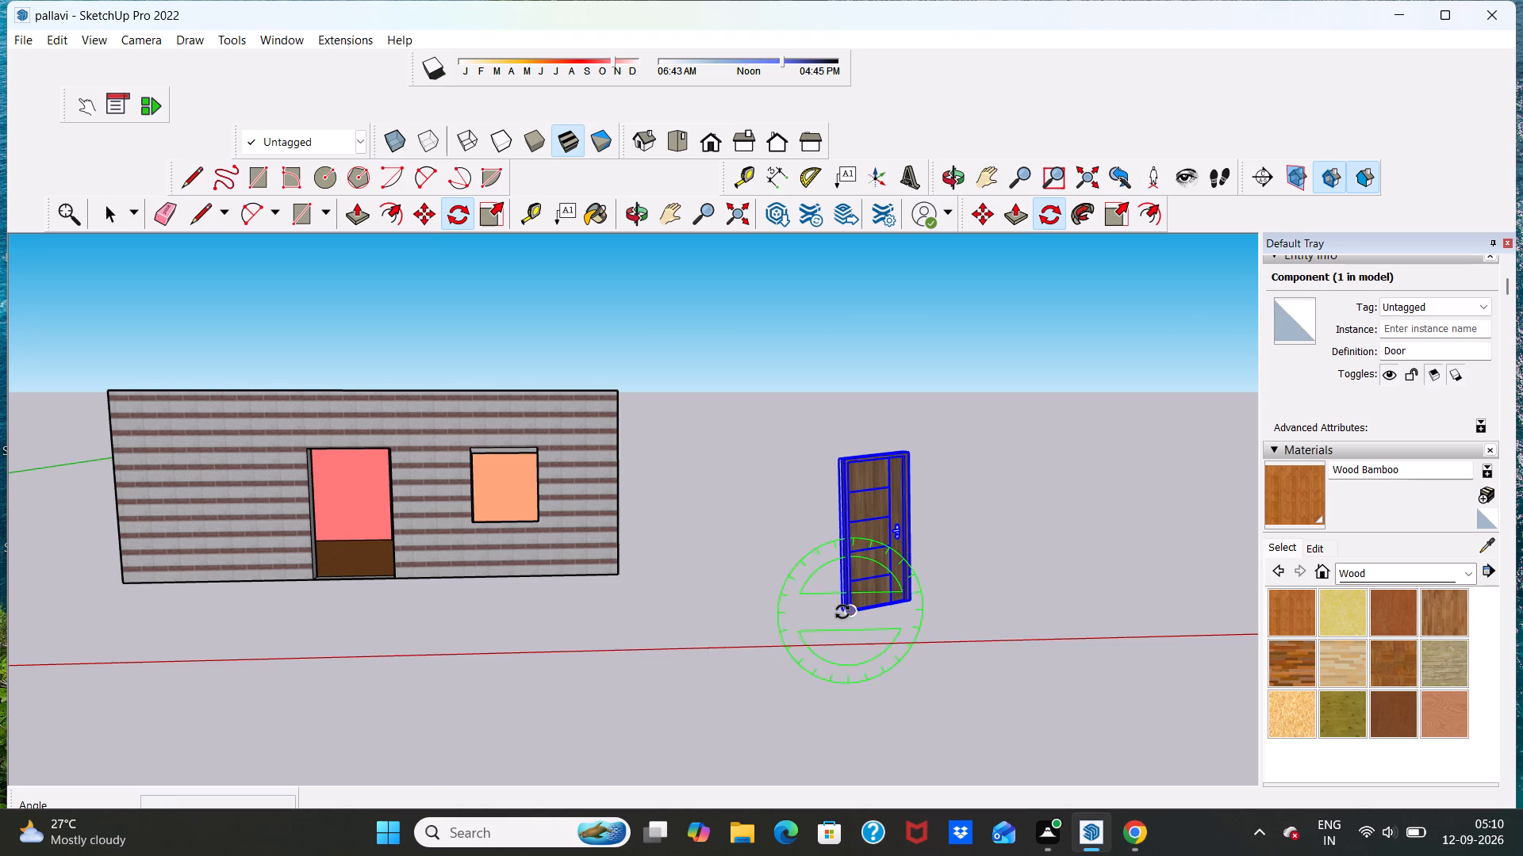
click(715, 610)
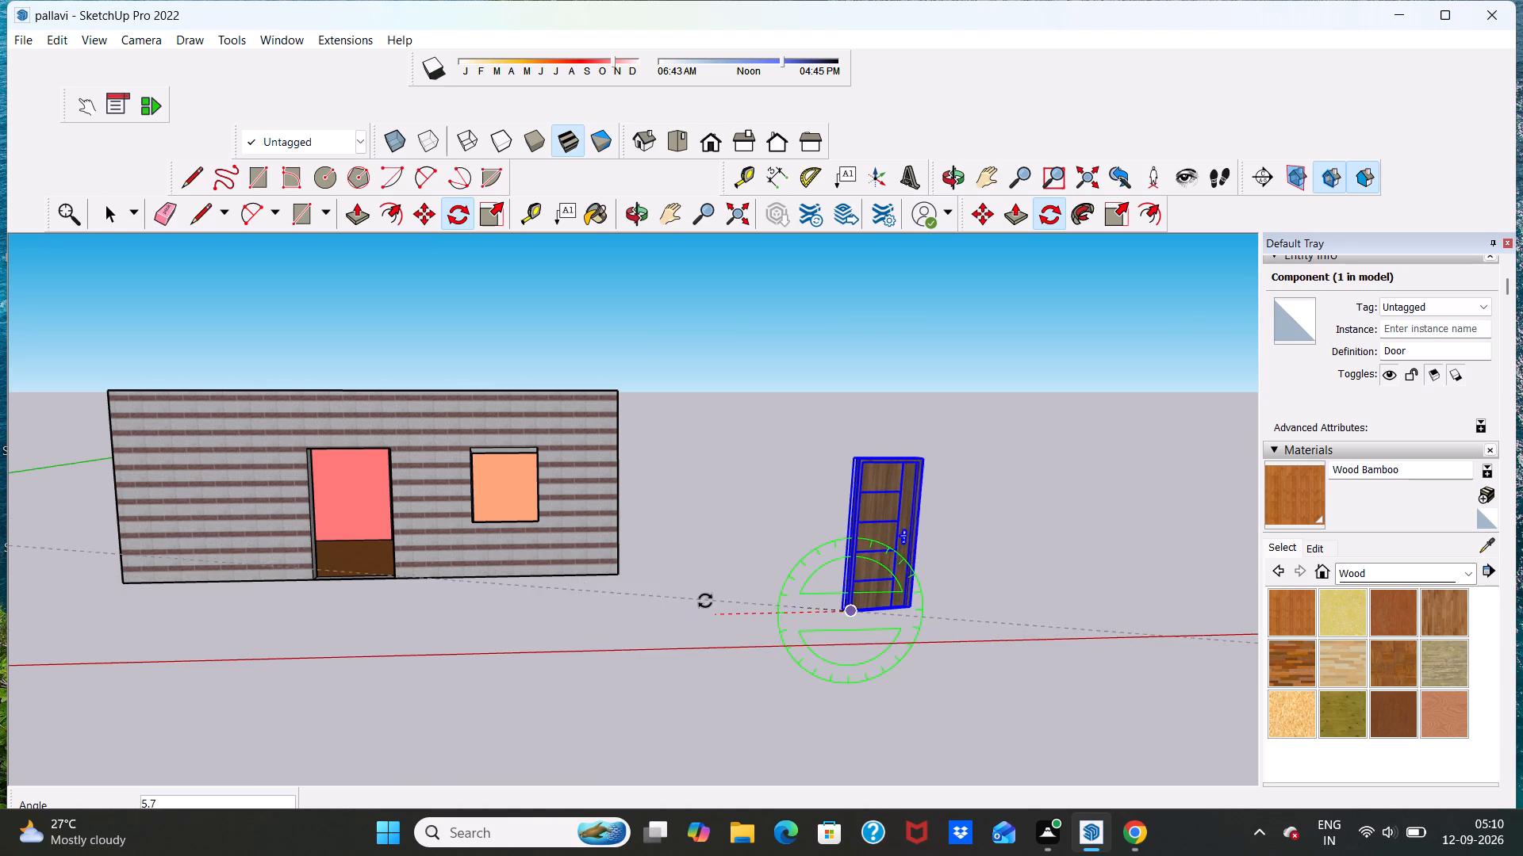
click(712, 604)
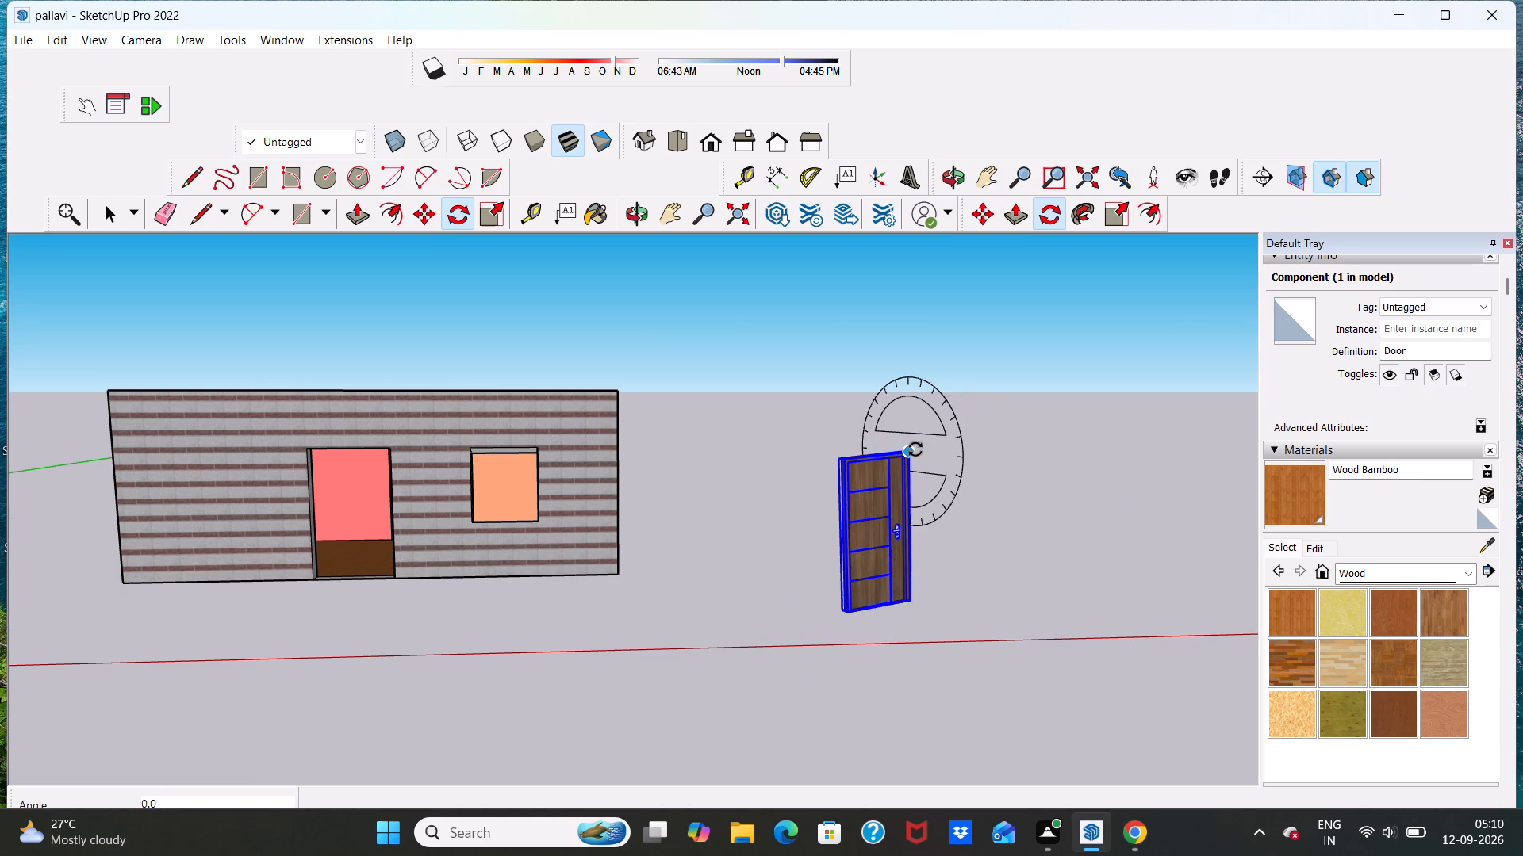
Rotate the door about 3 degrees around its upper handle-side corner in the plane of its face.
click(915, 449)
click(1038, 424)
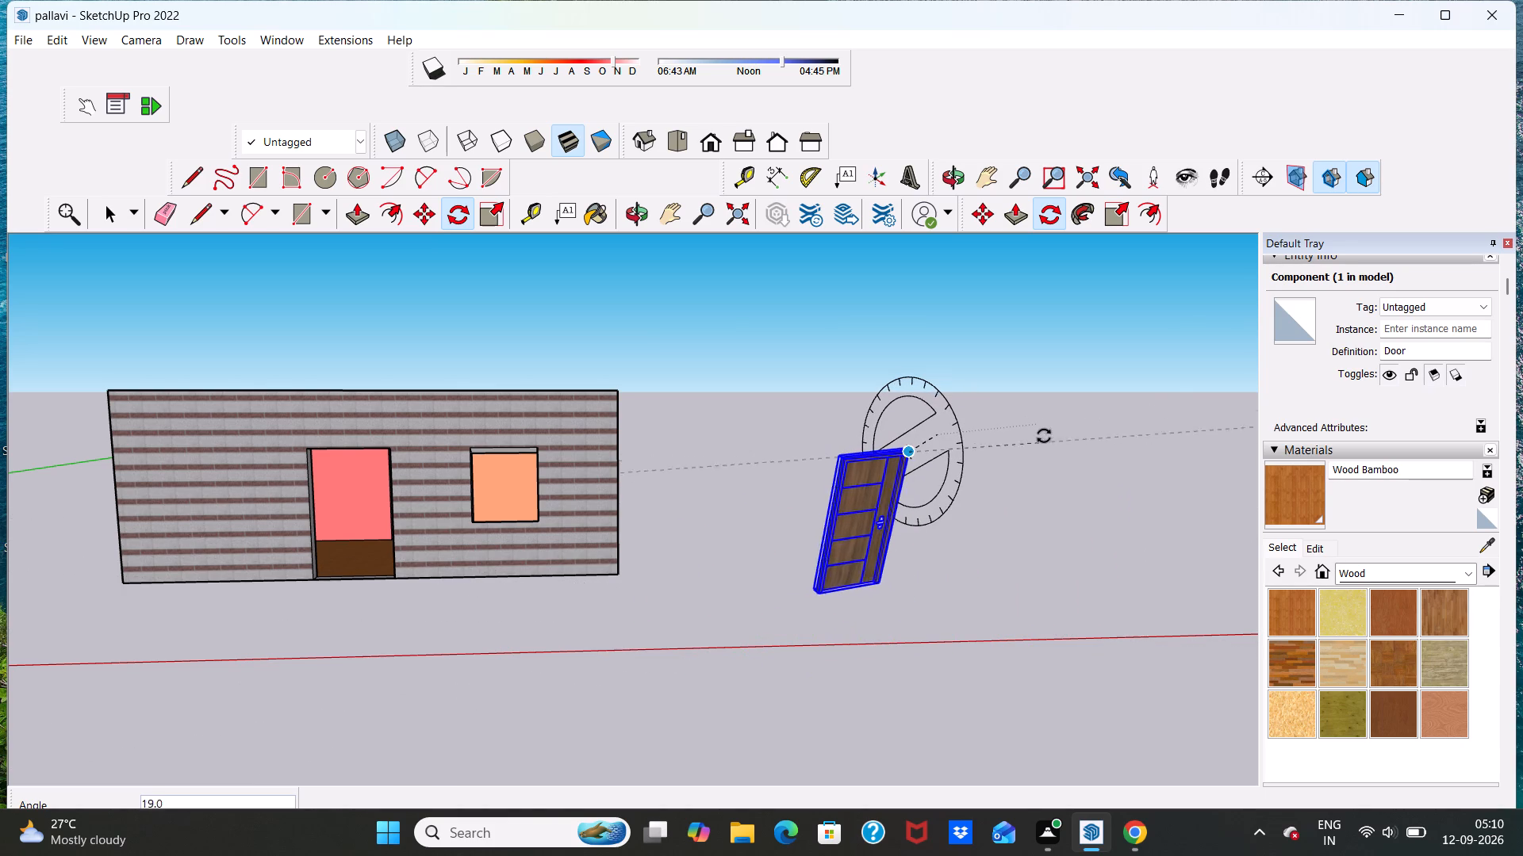
click(1010, 381)
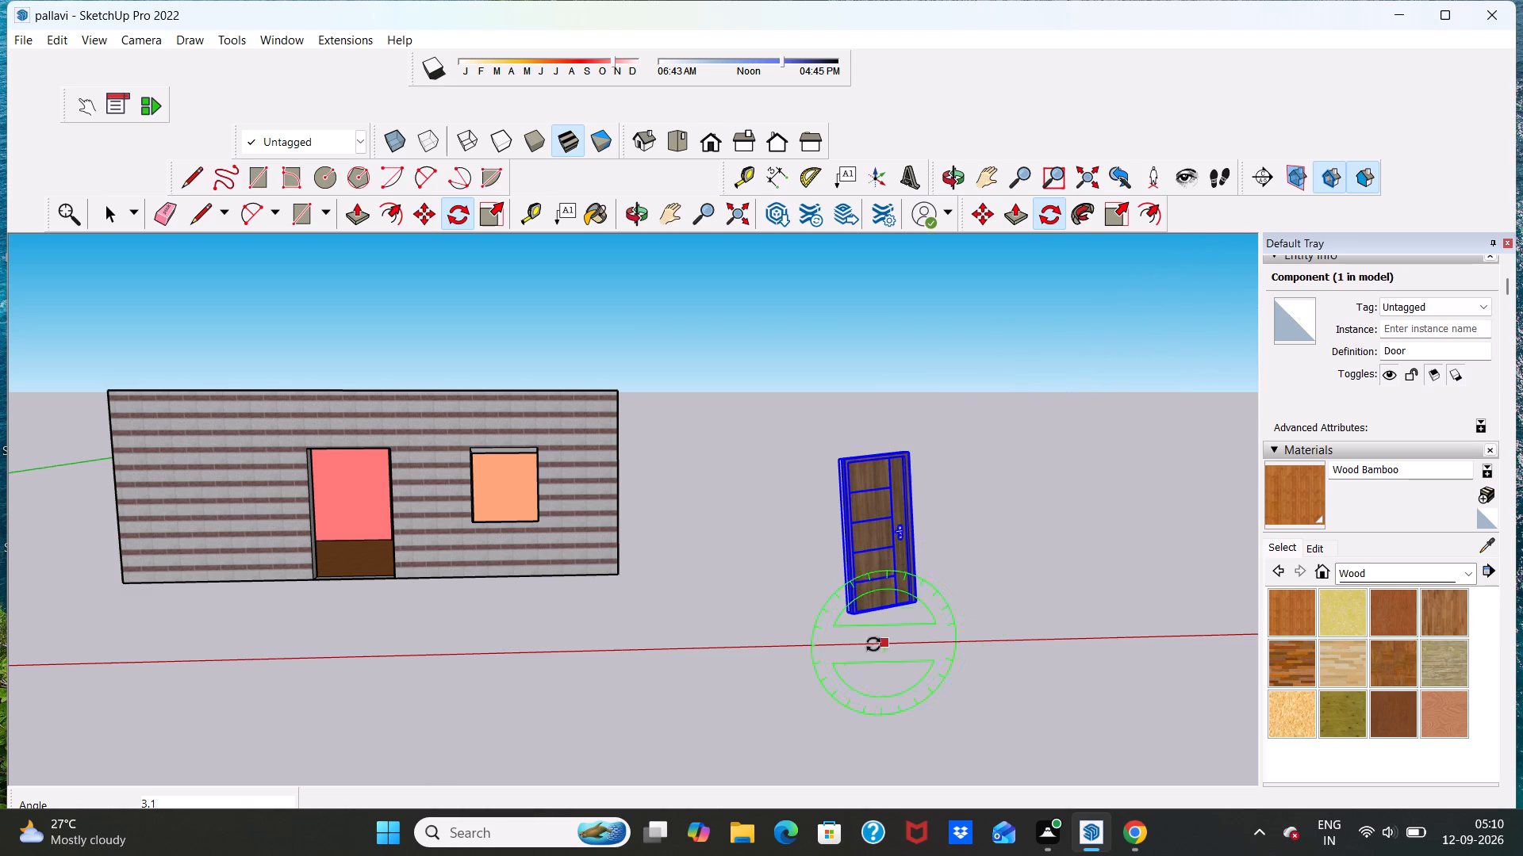
Straighten the tilted door by rotating it slightly around its lower corner opposite the handle.
click(852, 621)
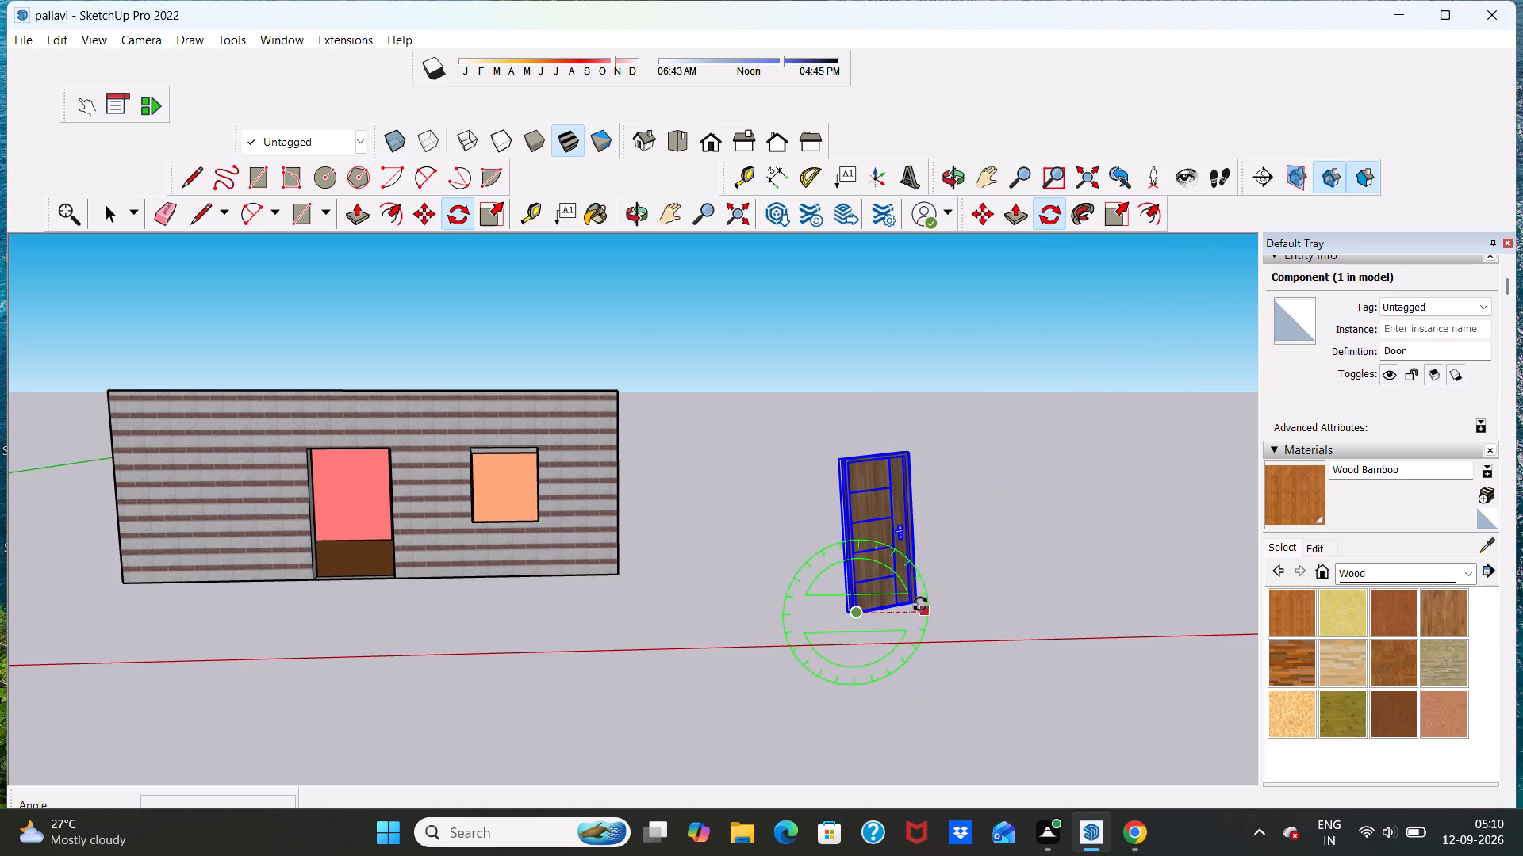
click(920, 595)
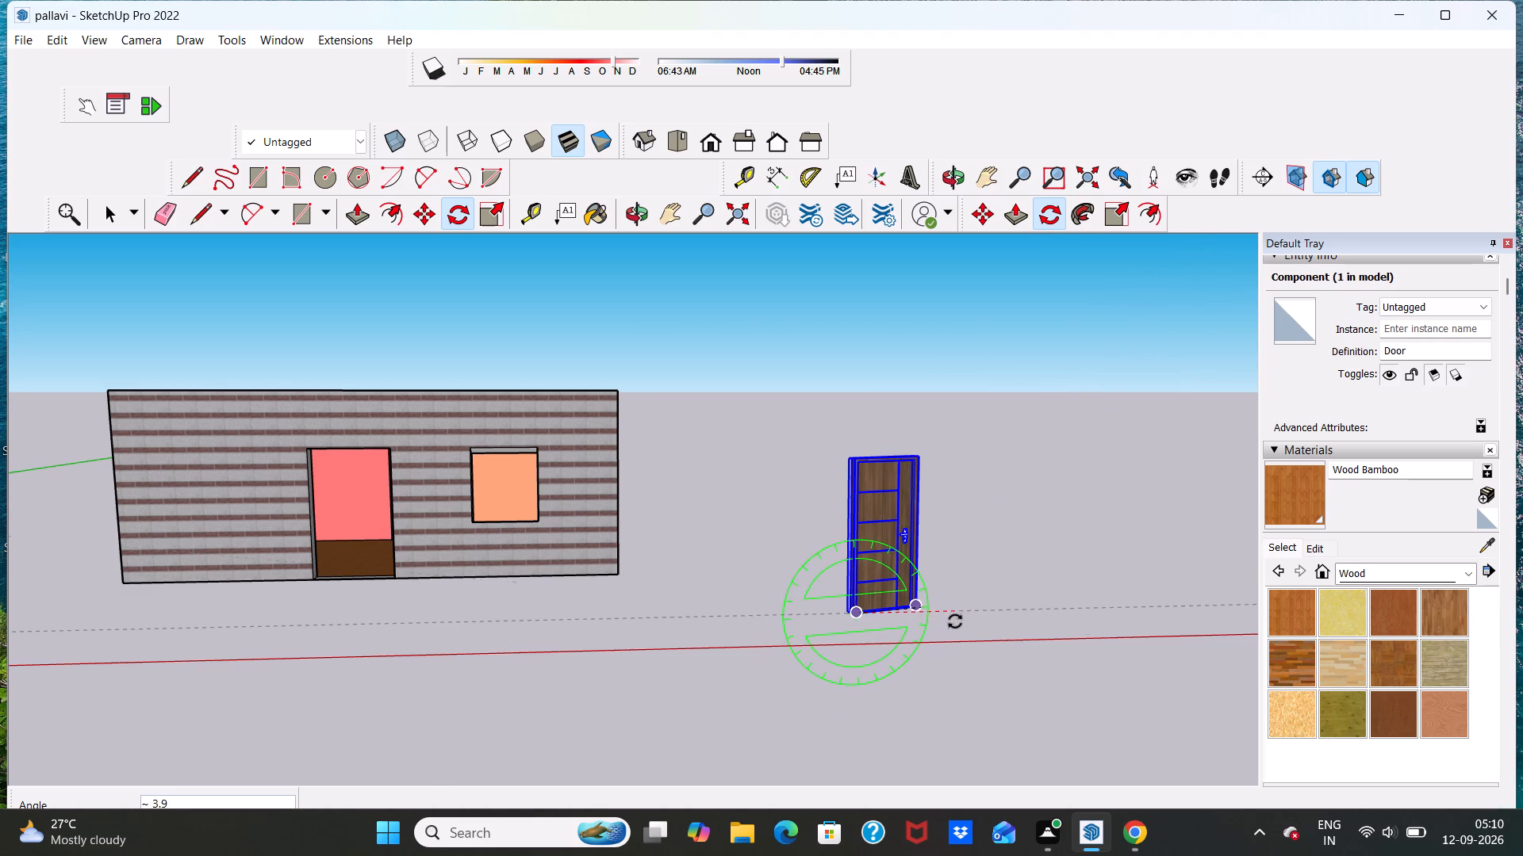
click(959, 614)
Rotate the door slightly around its upper corner opposite the handle, using its long vertical edge as reference.
scroll(1070, 515, up, 4)
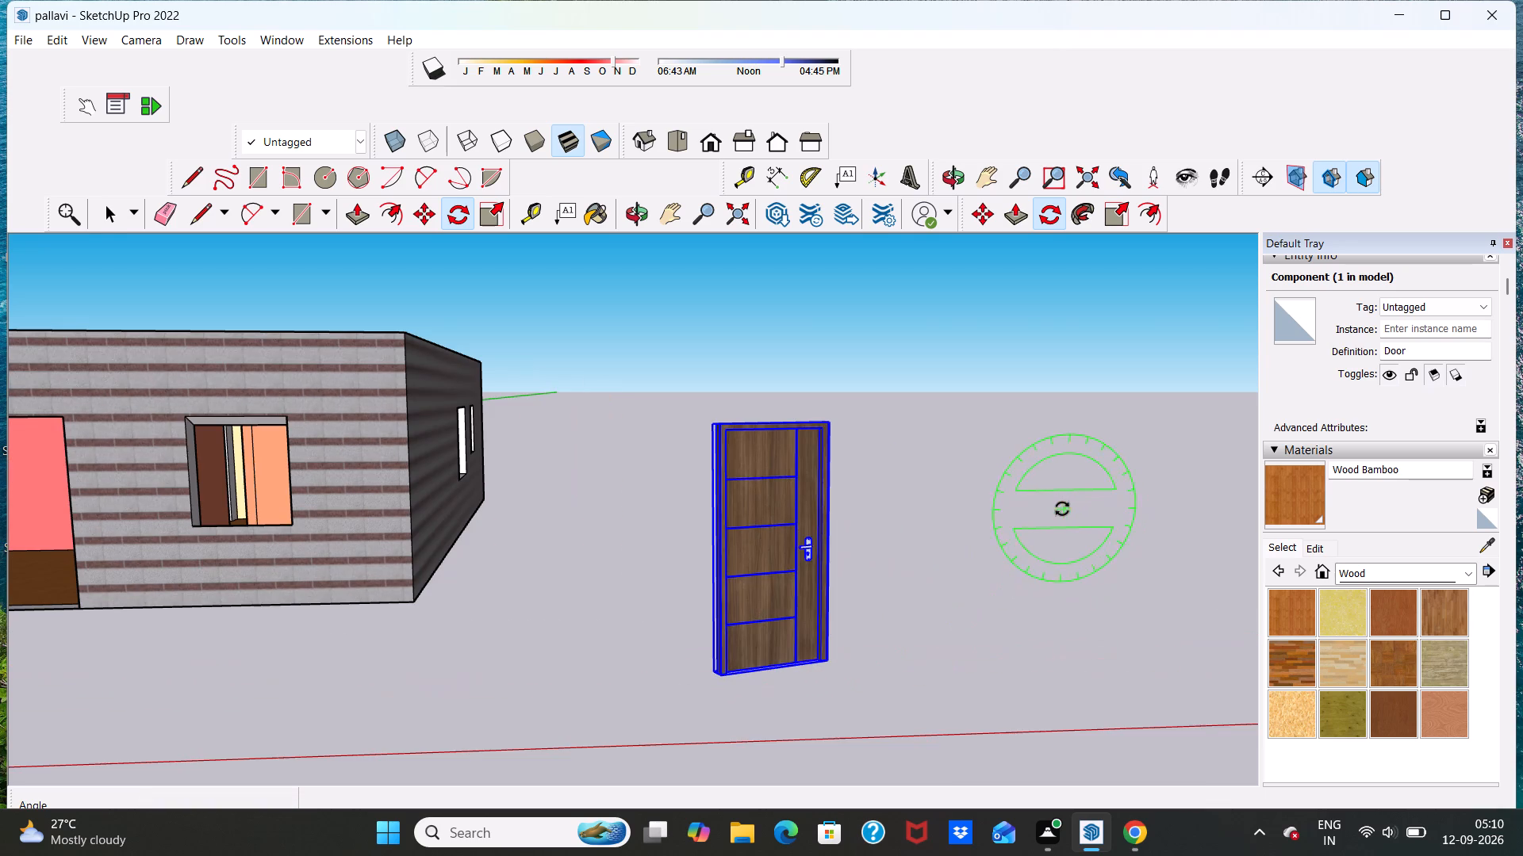
scroll(752, 575, up, 4)
click(698, 352)
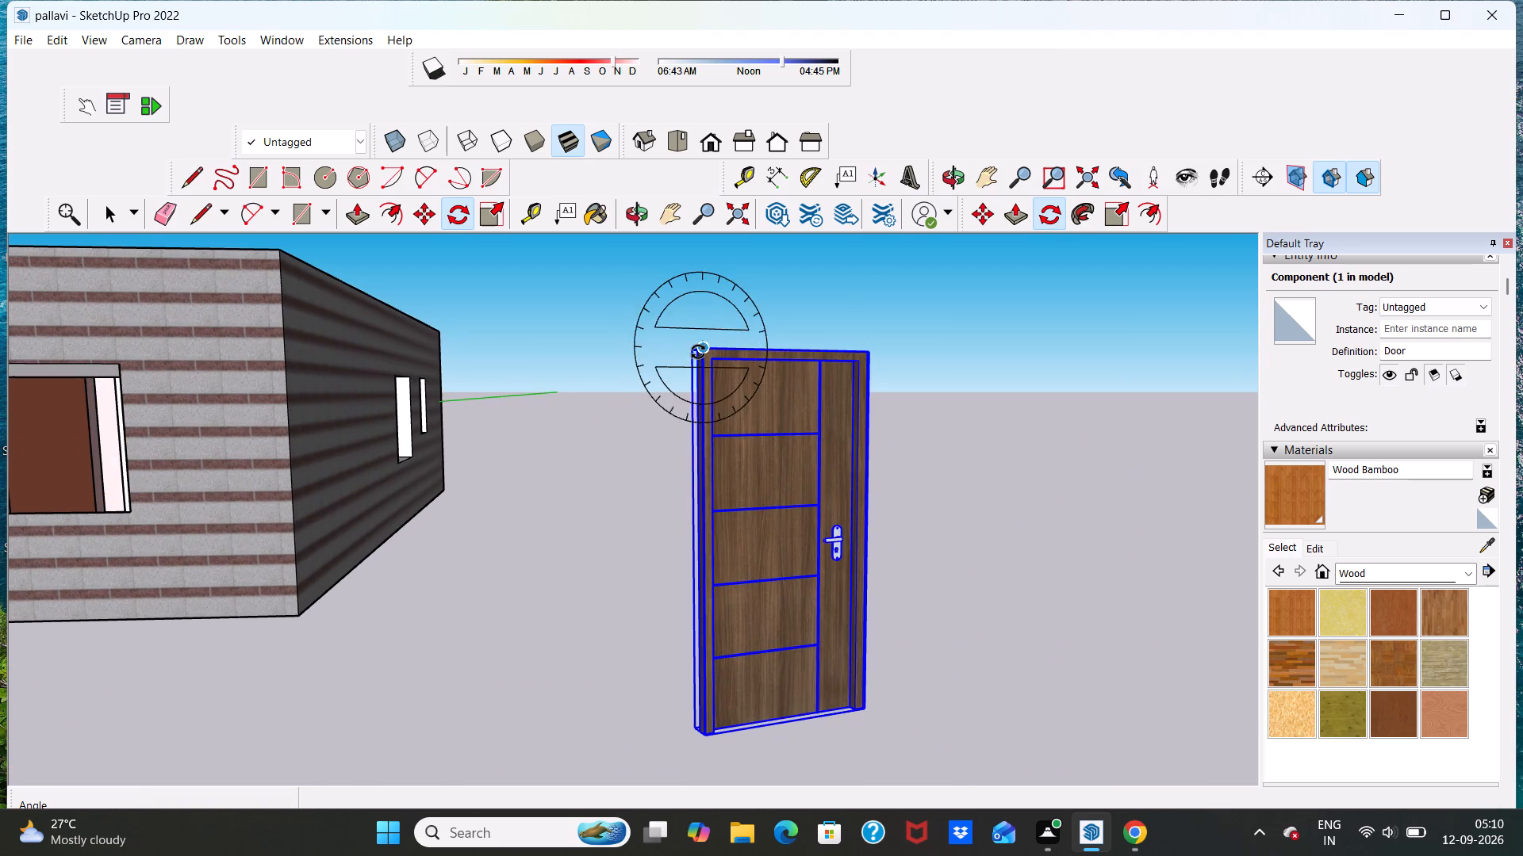
click(702, 732)
drag(704, 719, 714, 714)
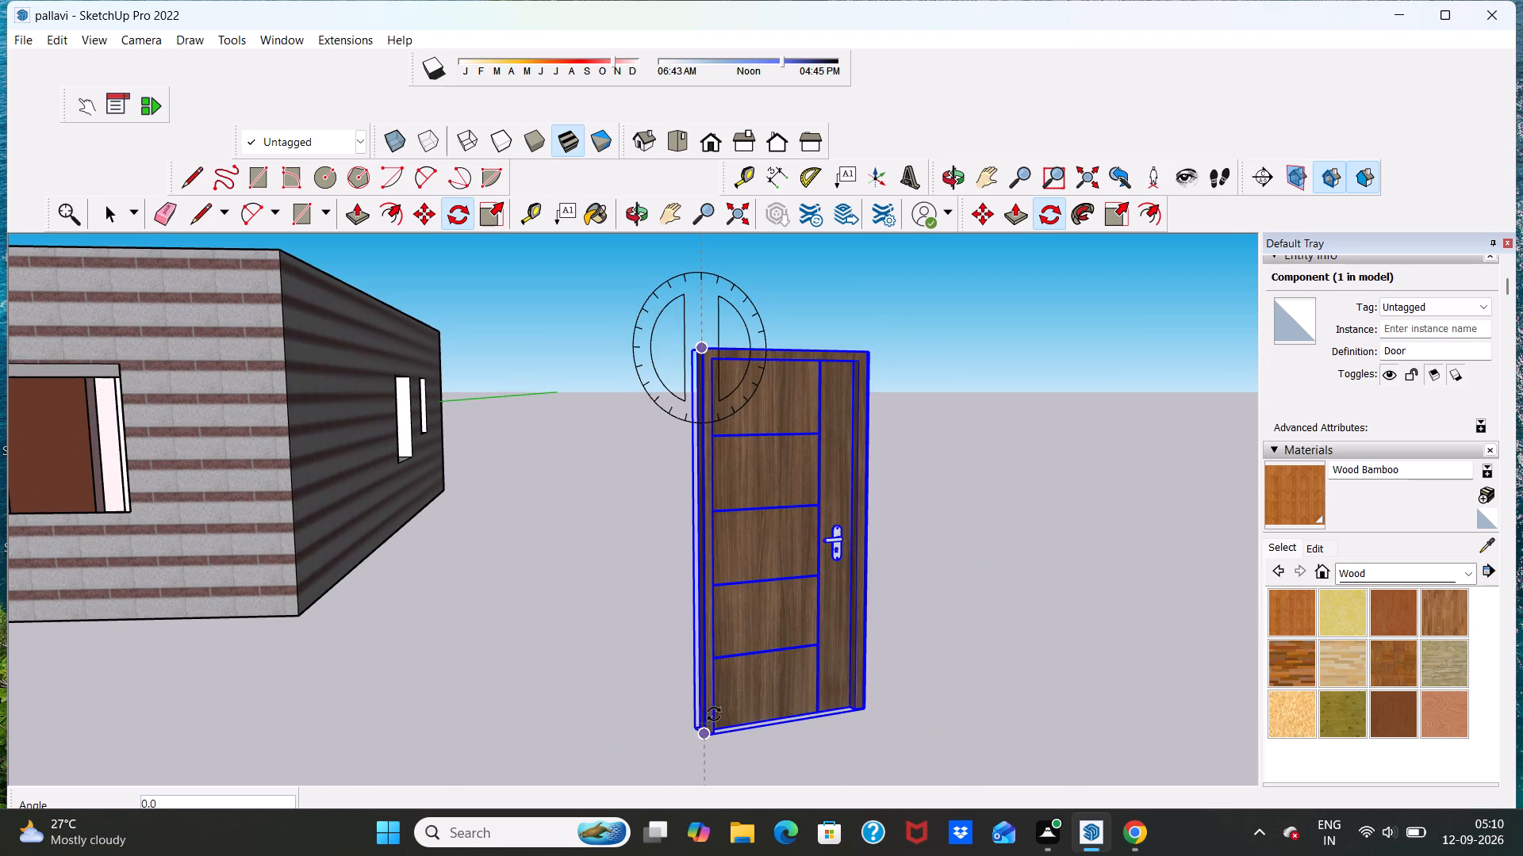
drag(714, 714, 711, 716)
Adjust the door's tilt around its upper handle-side corner, using the handle-side edge as reference.
click(870, 353)
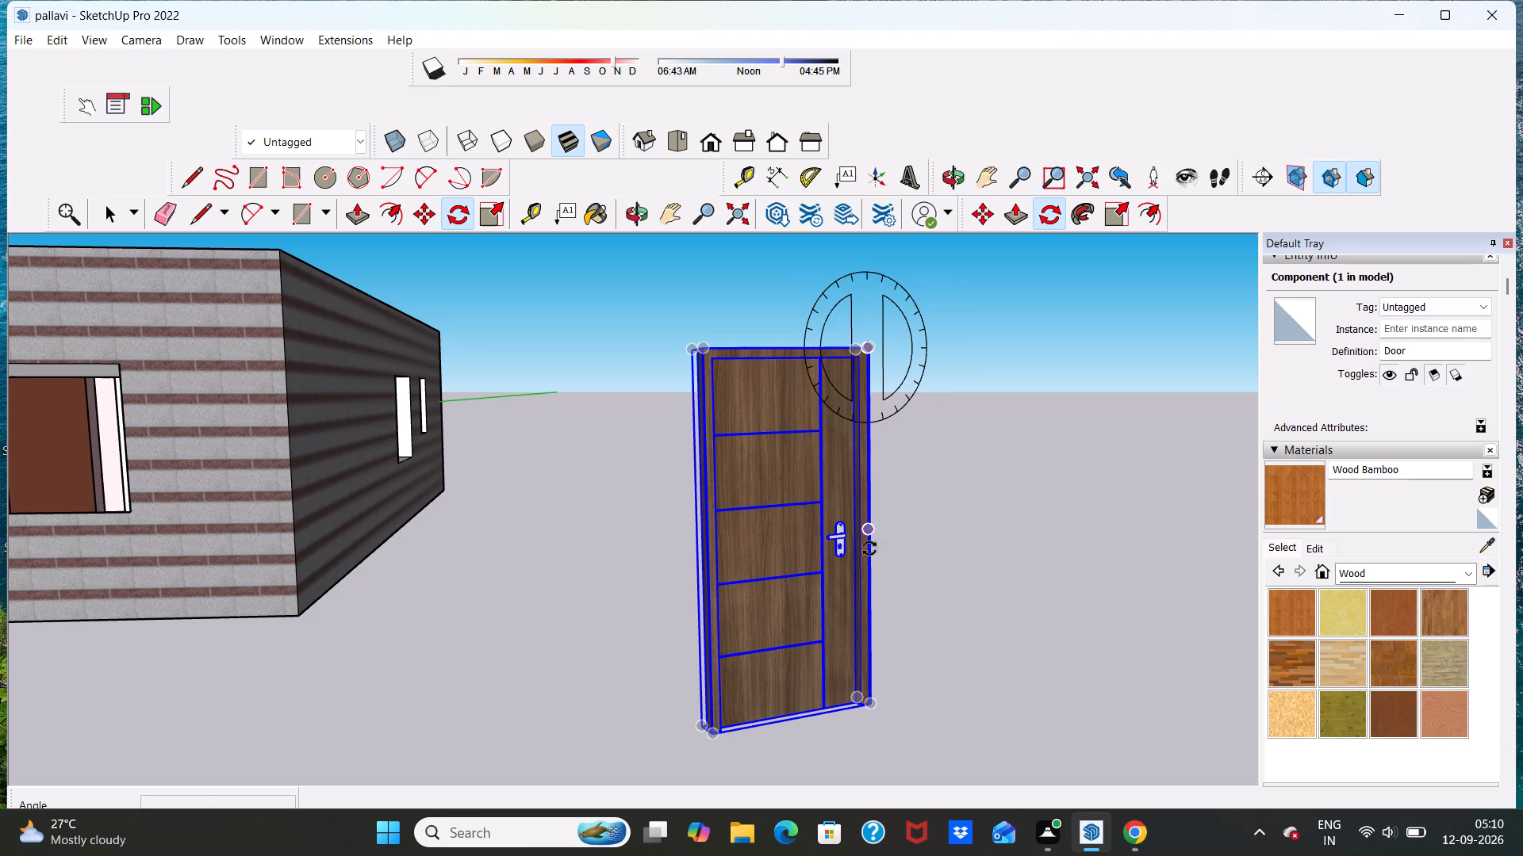
click(873, 699)
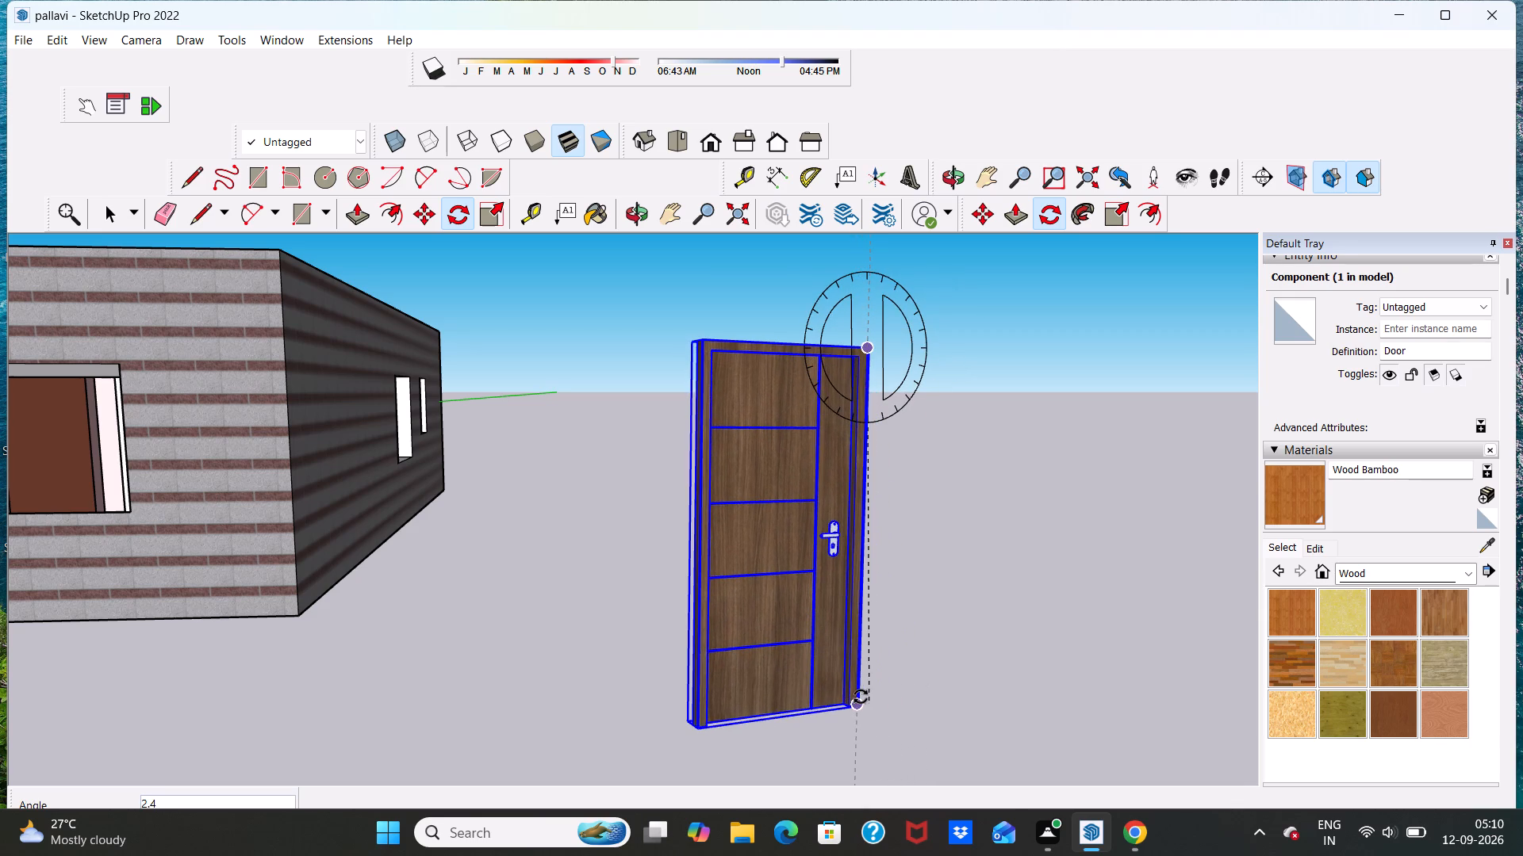
click(871, 690)
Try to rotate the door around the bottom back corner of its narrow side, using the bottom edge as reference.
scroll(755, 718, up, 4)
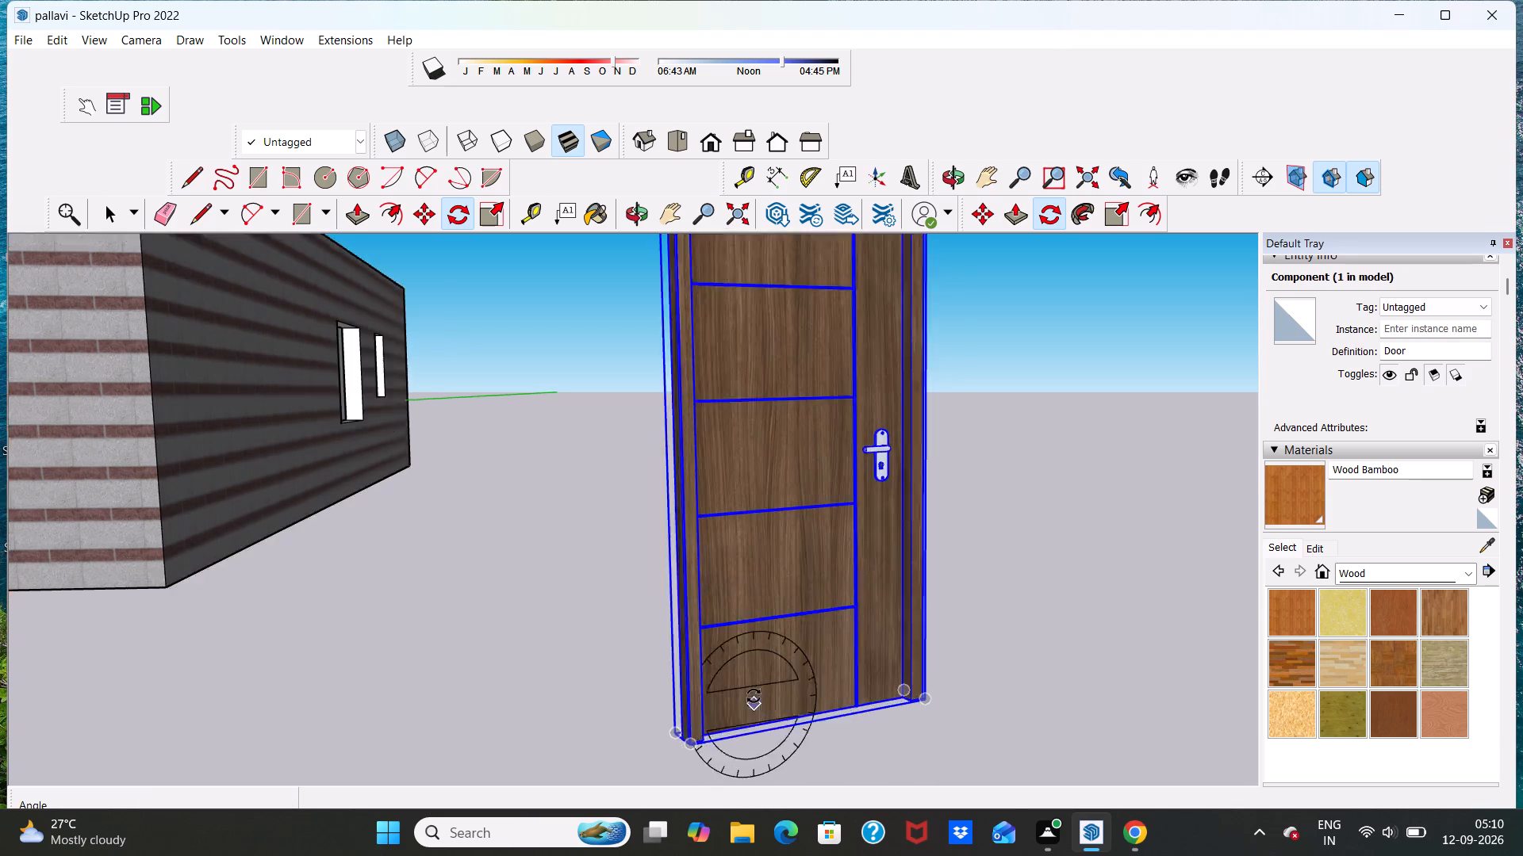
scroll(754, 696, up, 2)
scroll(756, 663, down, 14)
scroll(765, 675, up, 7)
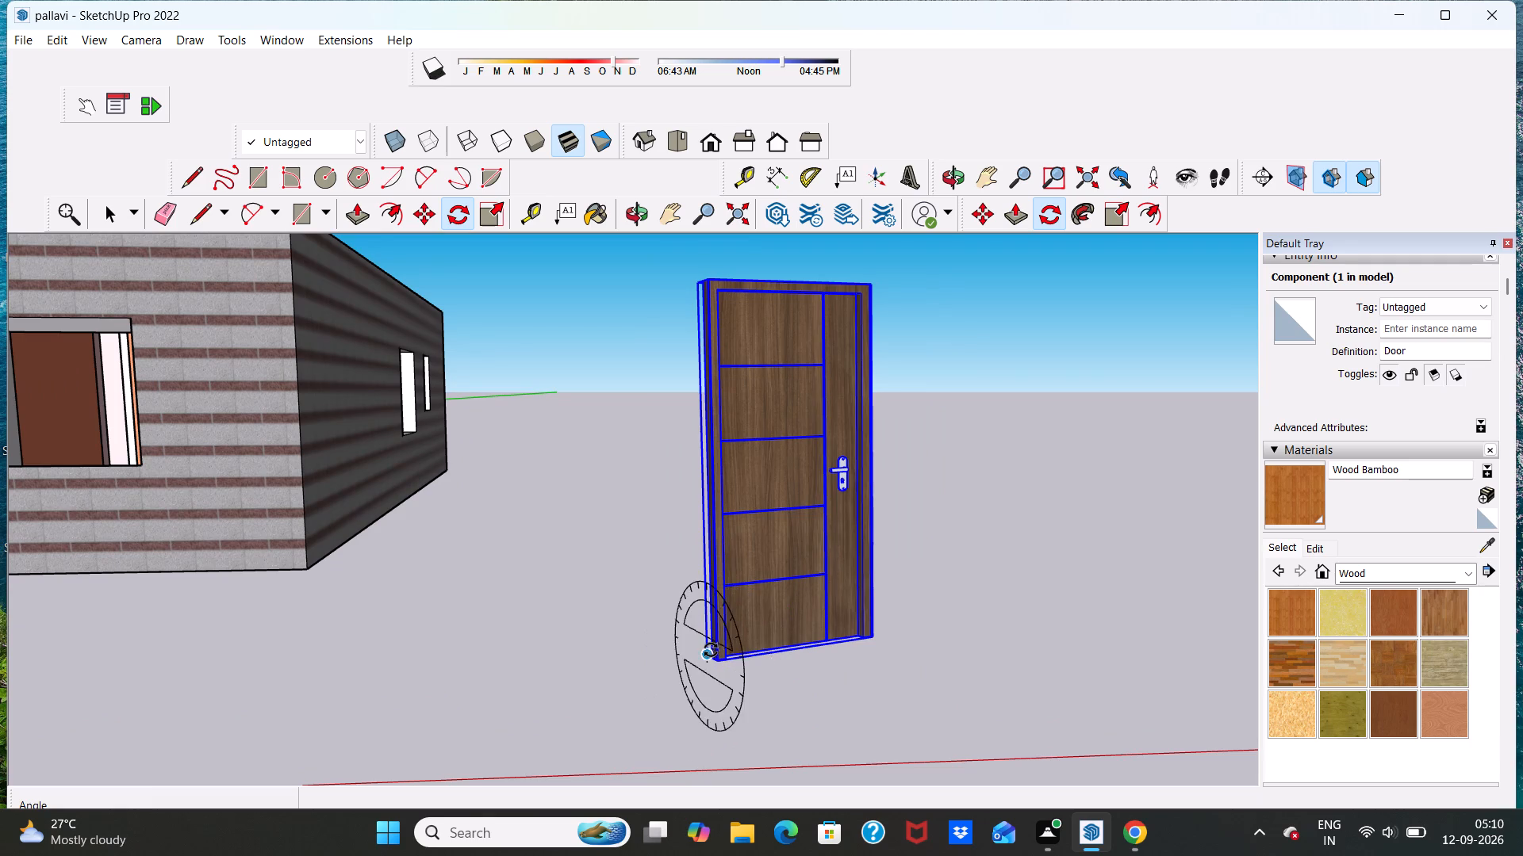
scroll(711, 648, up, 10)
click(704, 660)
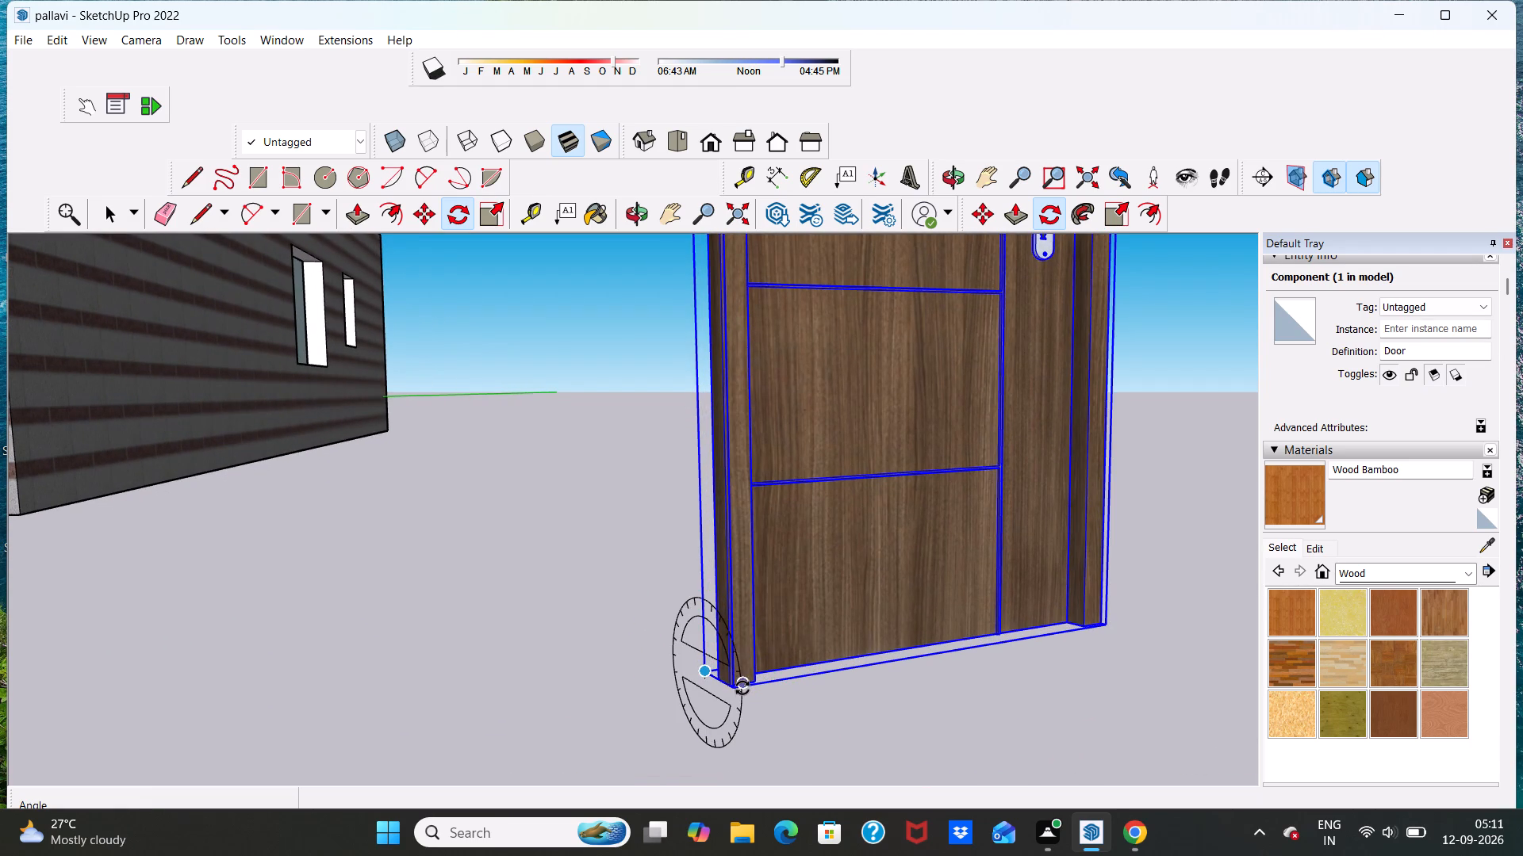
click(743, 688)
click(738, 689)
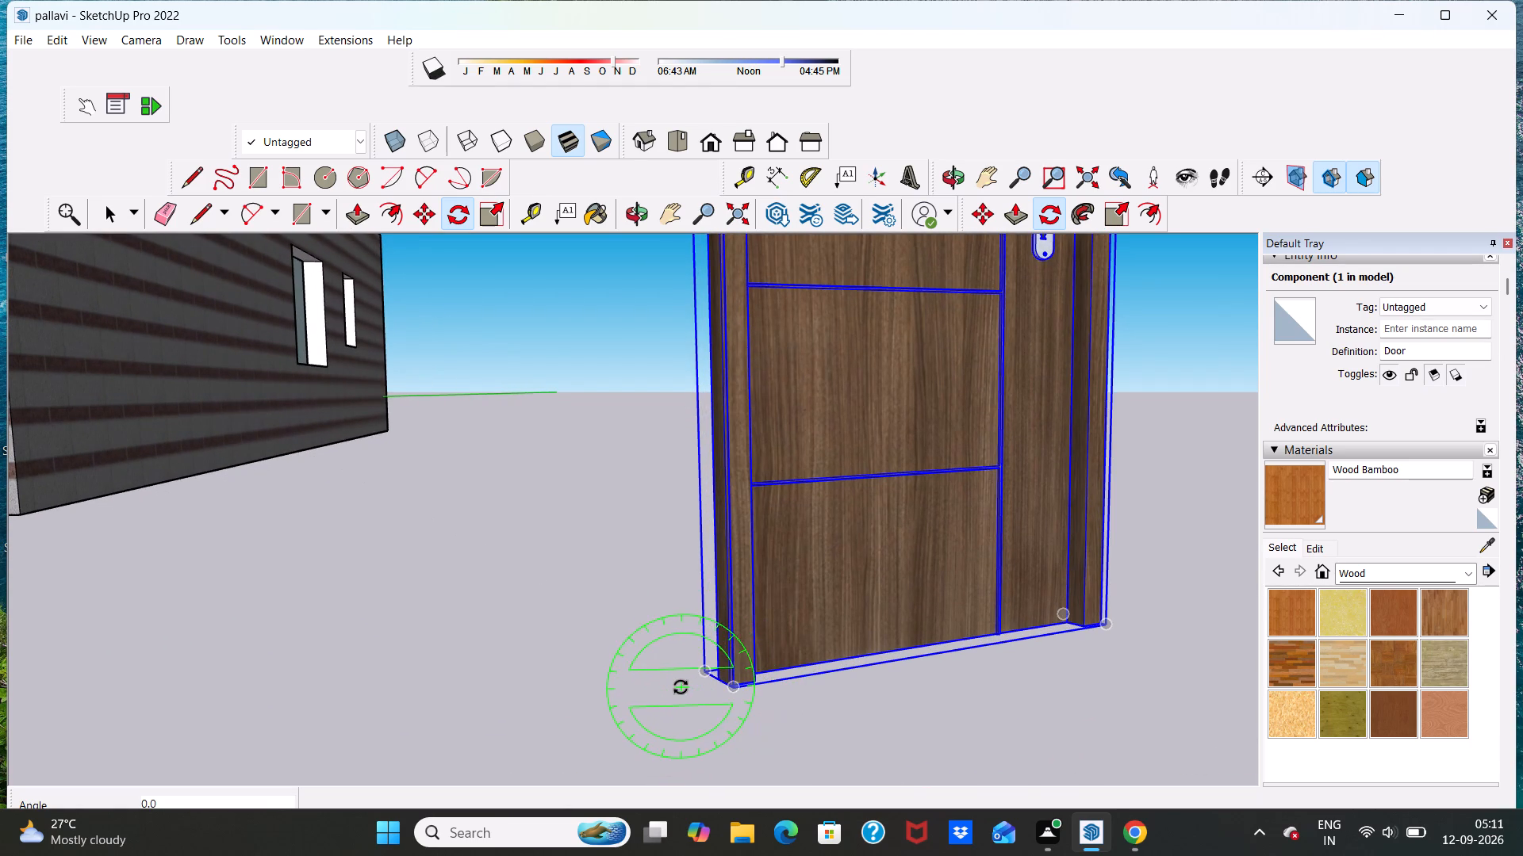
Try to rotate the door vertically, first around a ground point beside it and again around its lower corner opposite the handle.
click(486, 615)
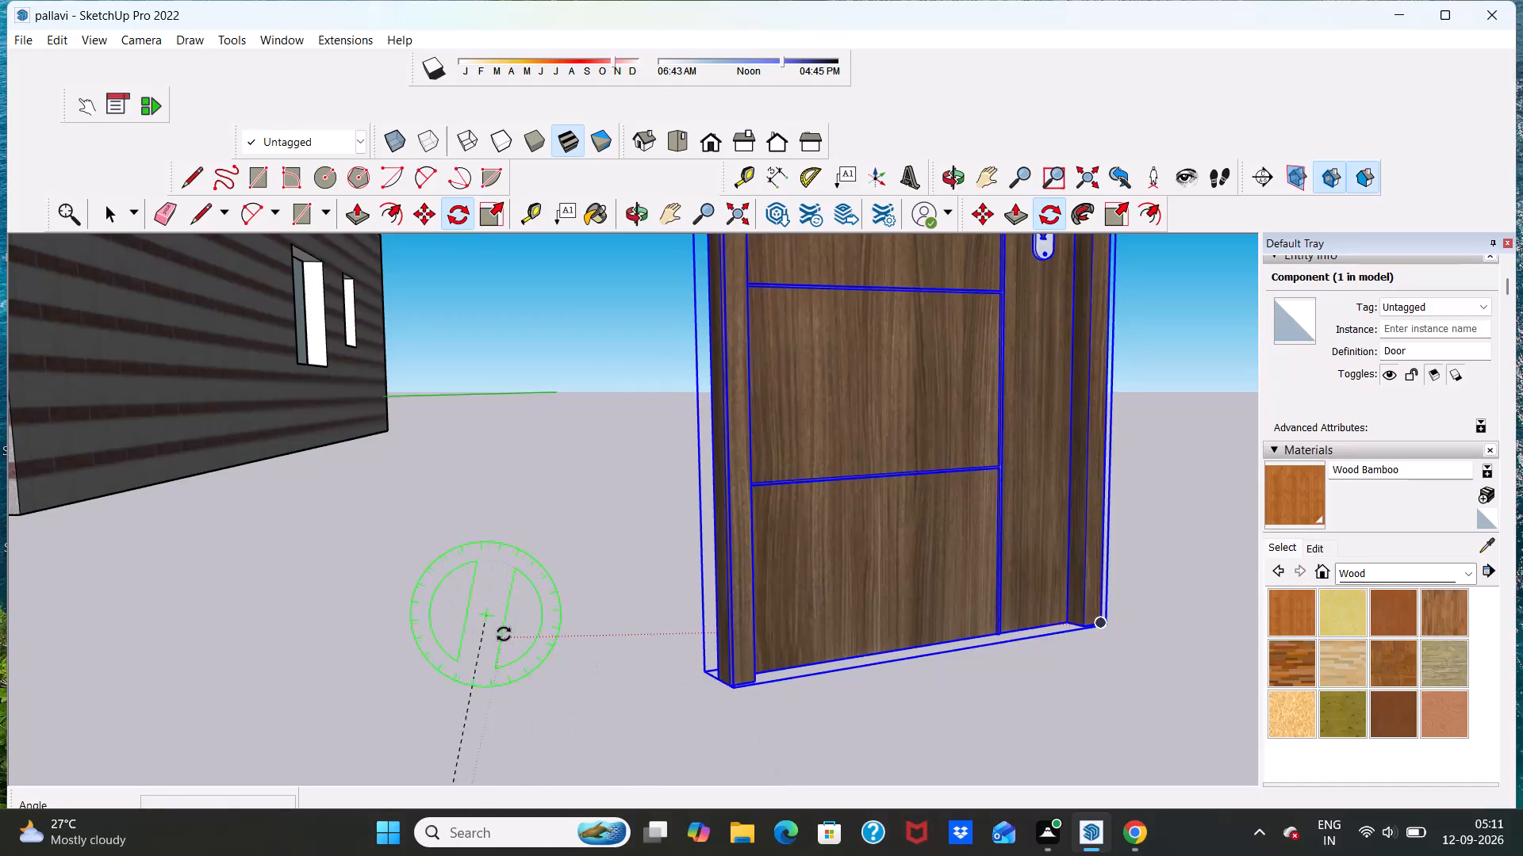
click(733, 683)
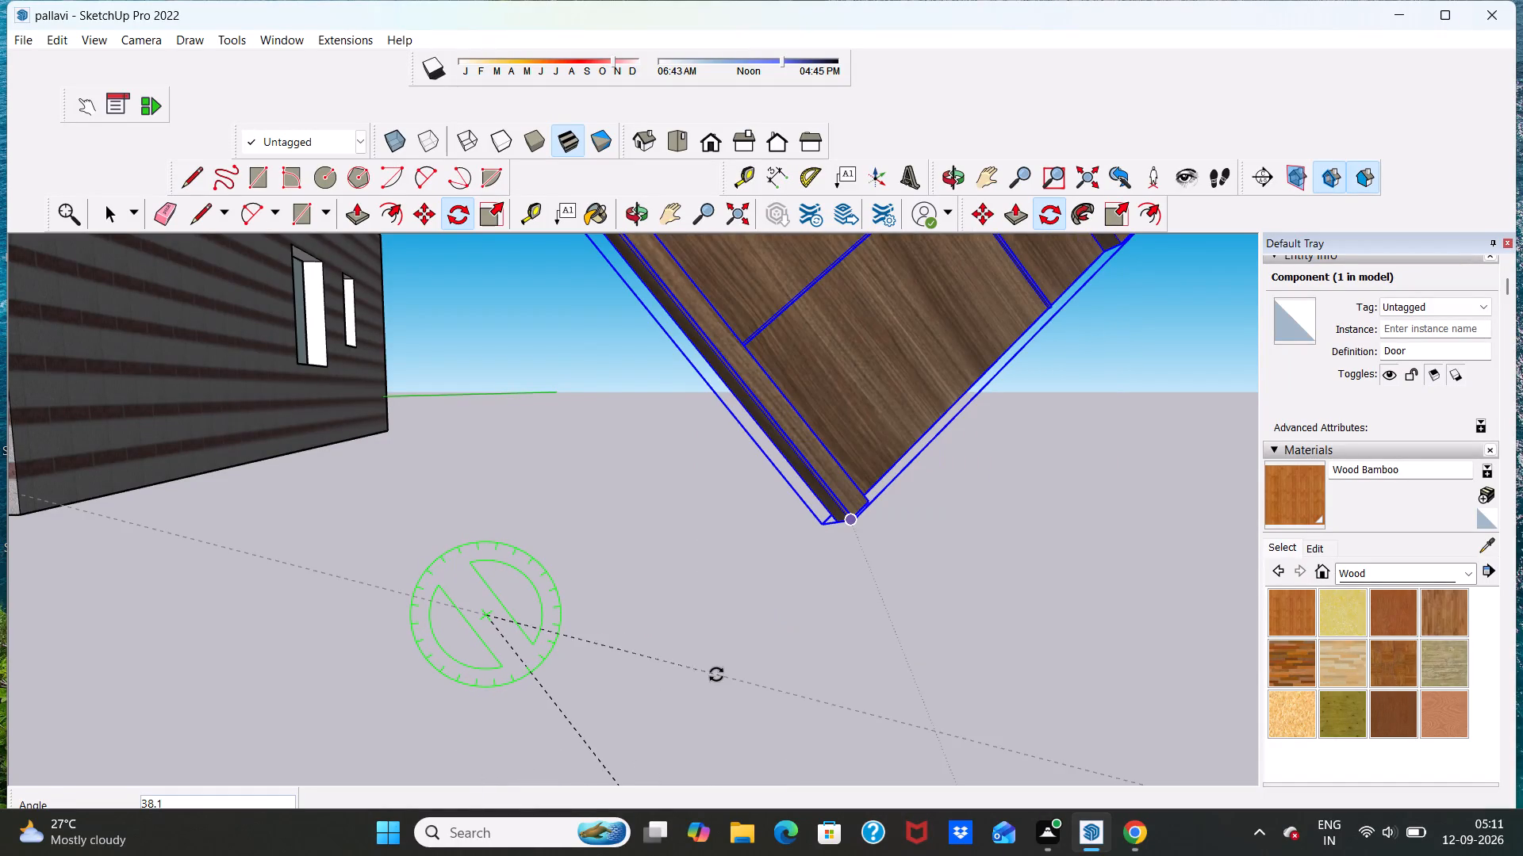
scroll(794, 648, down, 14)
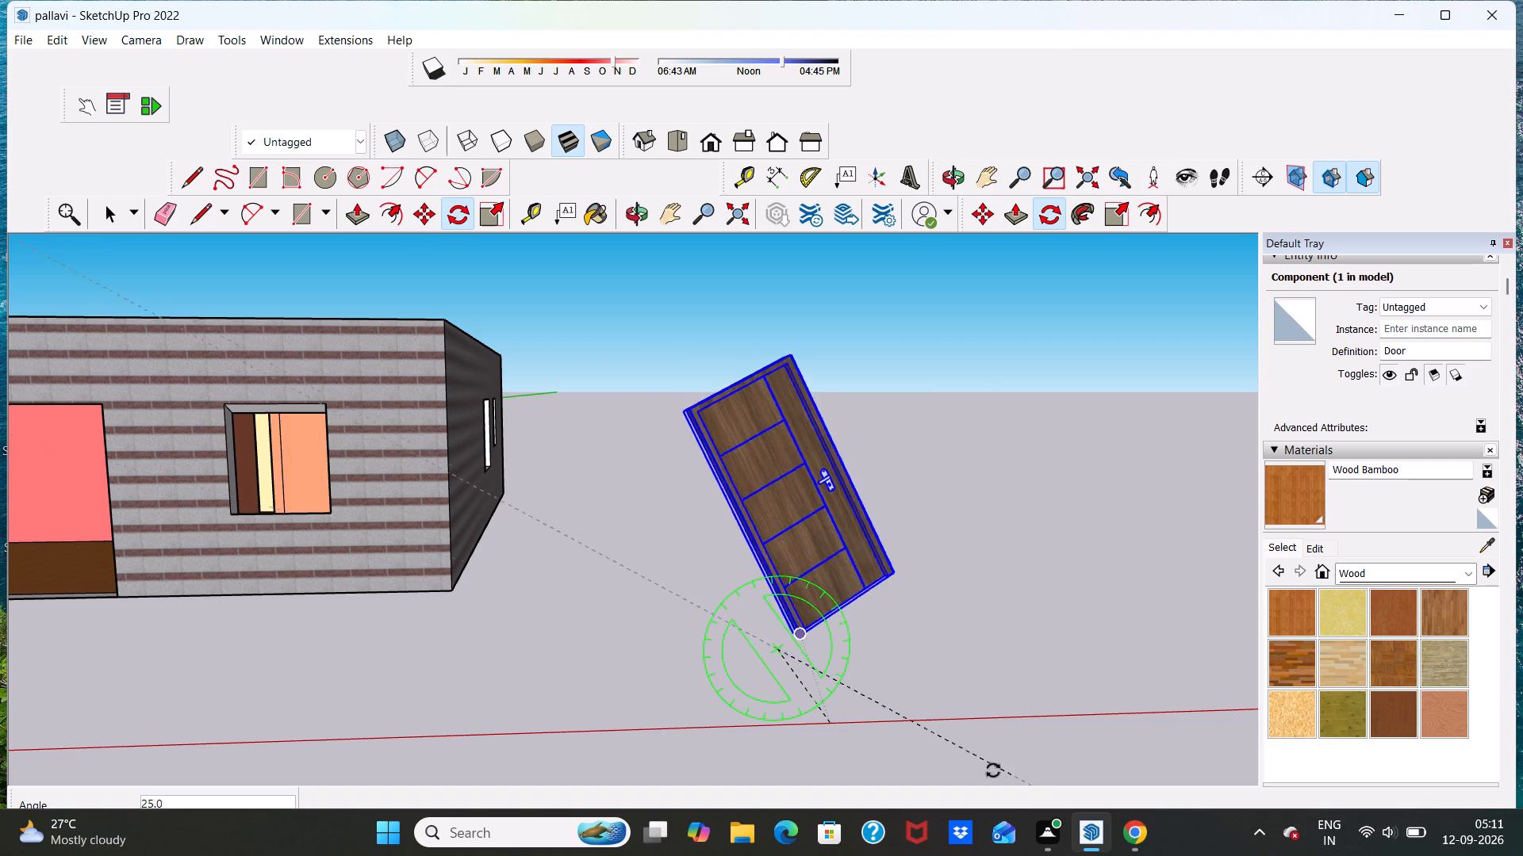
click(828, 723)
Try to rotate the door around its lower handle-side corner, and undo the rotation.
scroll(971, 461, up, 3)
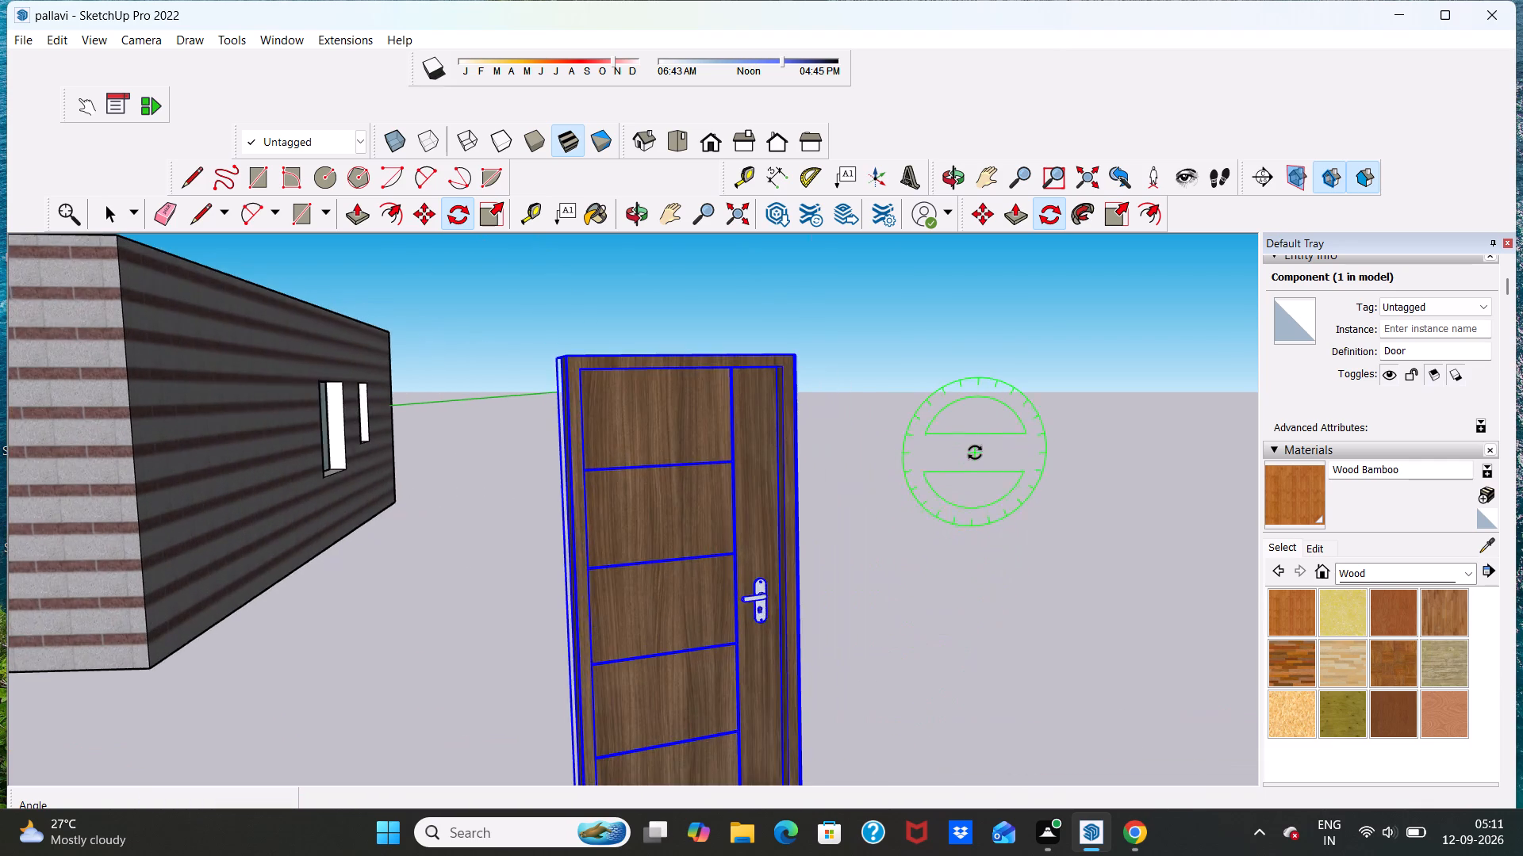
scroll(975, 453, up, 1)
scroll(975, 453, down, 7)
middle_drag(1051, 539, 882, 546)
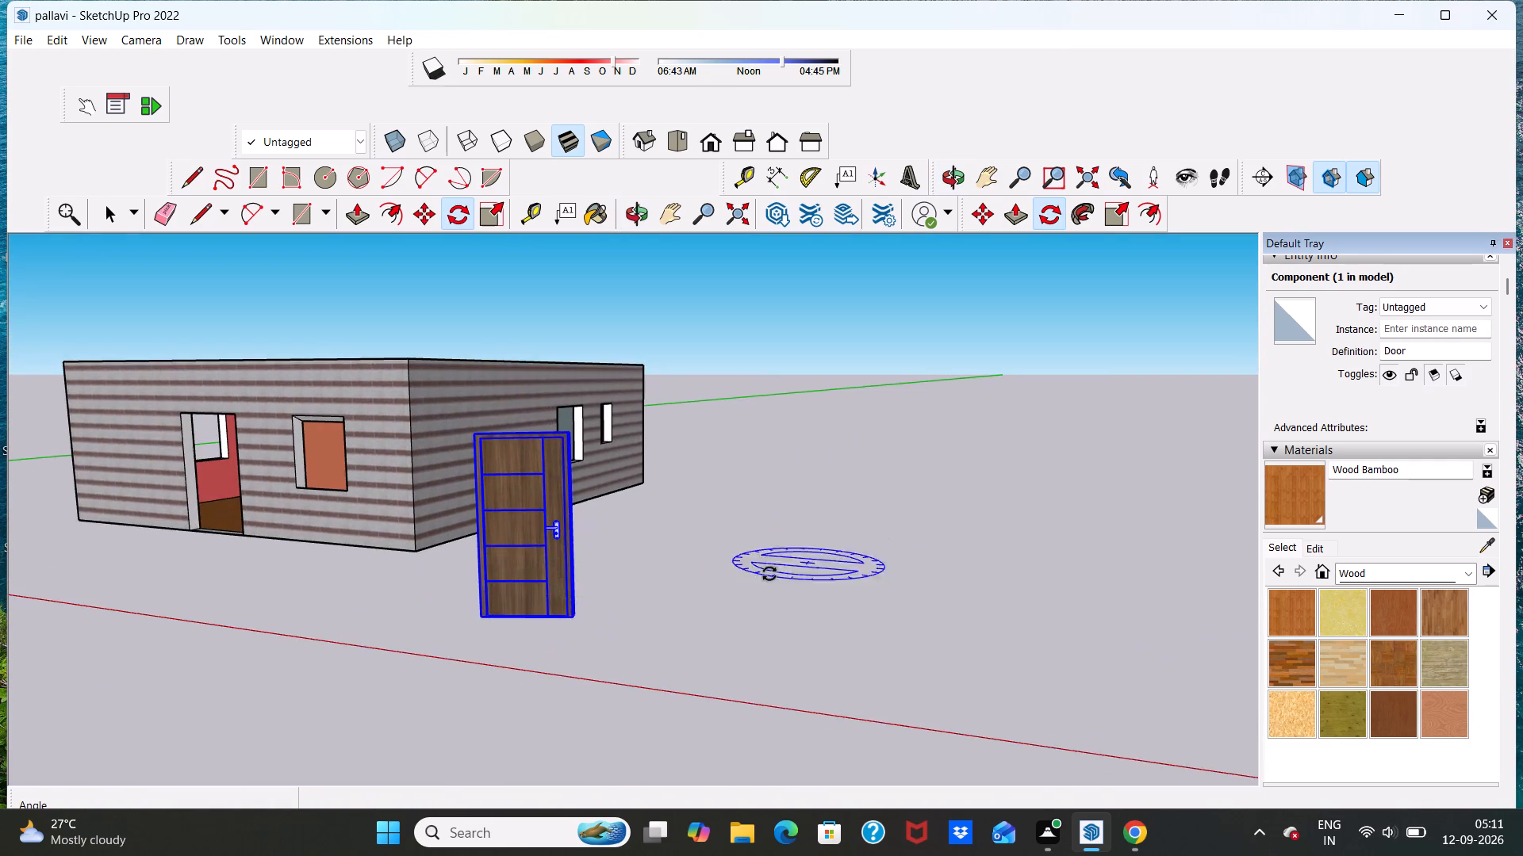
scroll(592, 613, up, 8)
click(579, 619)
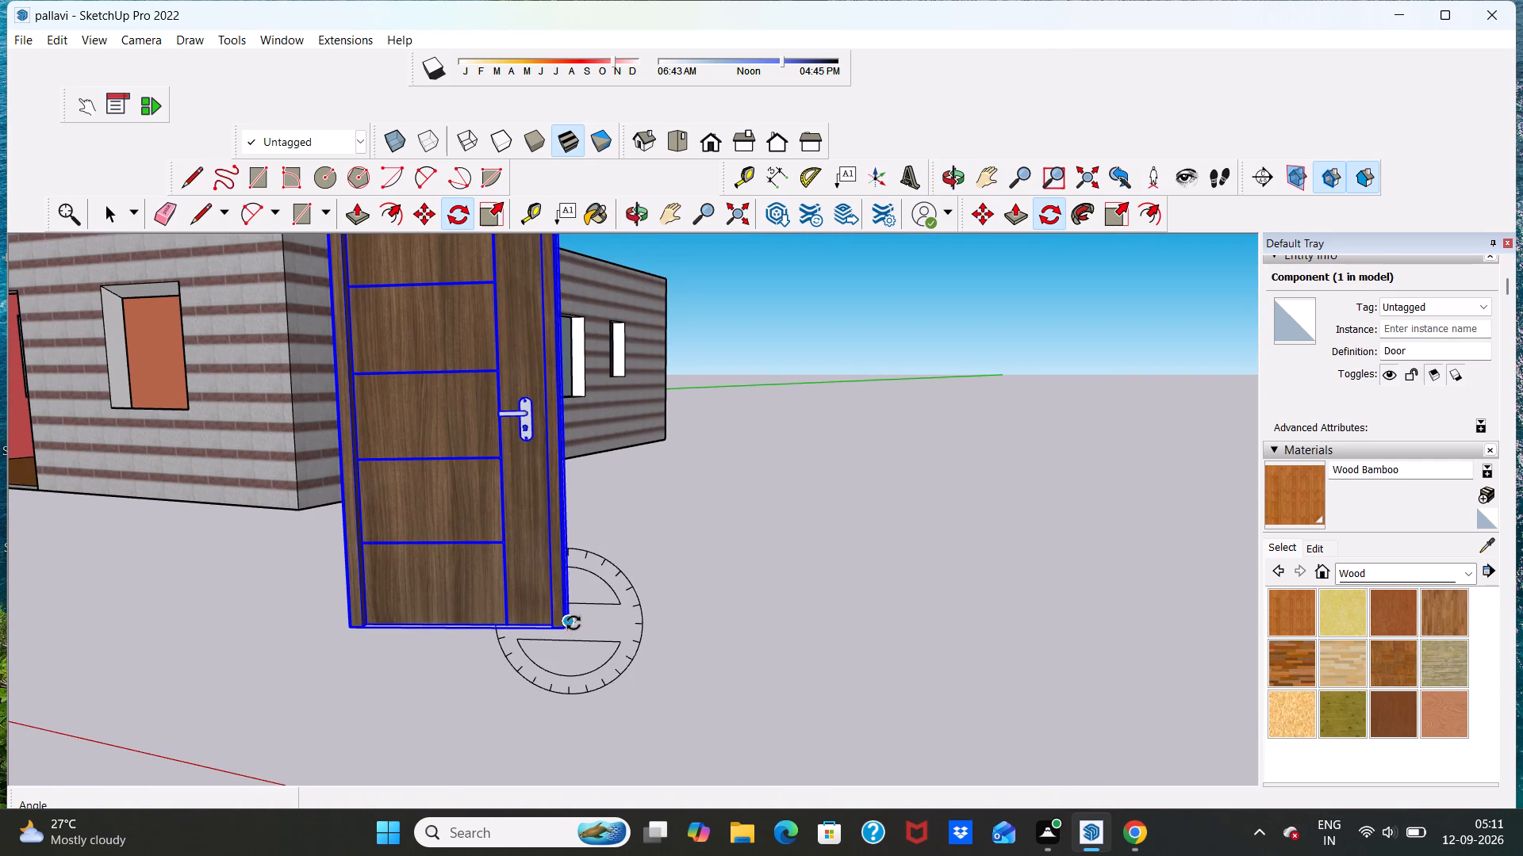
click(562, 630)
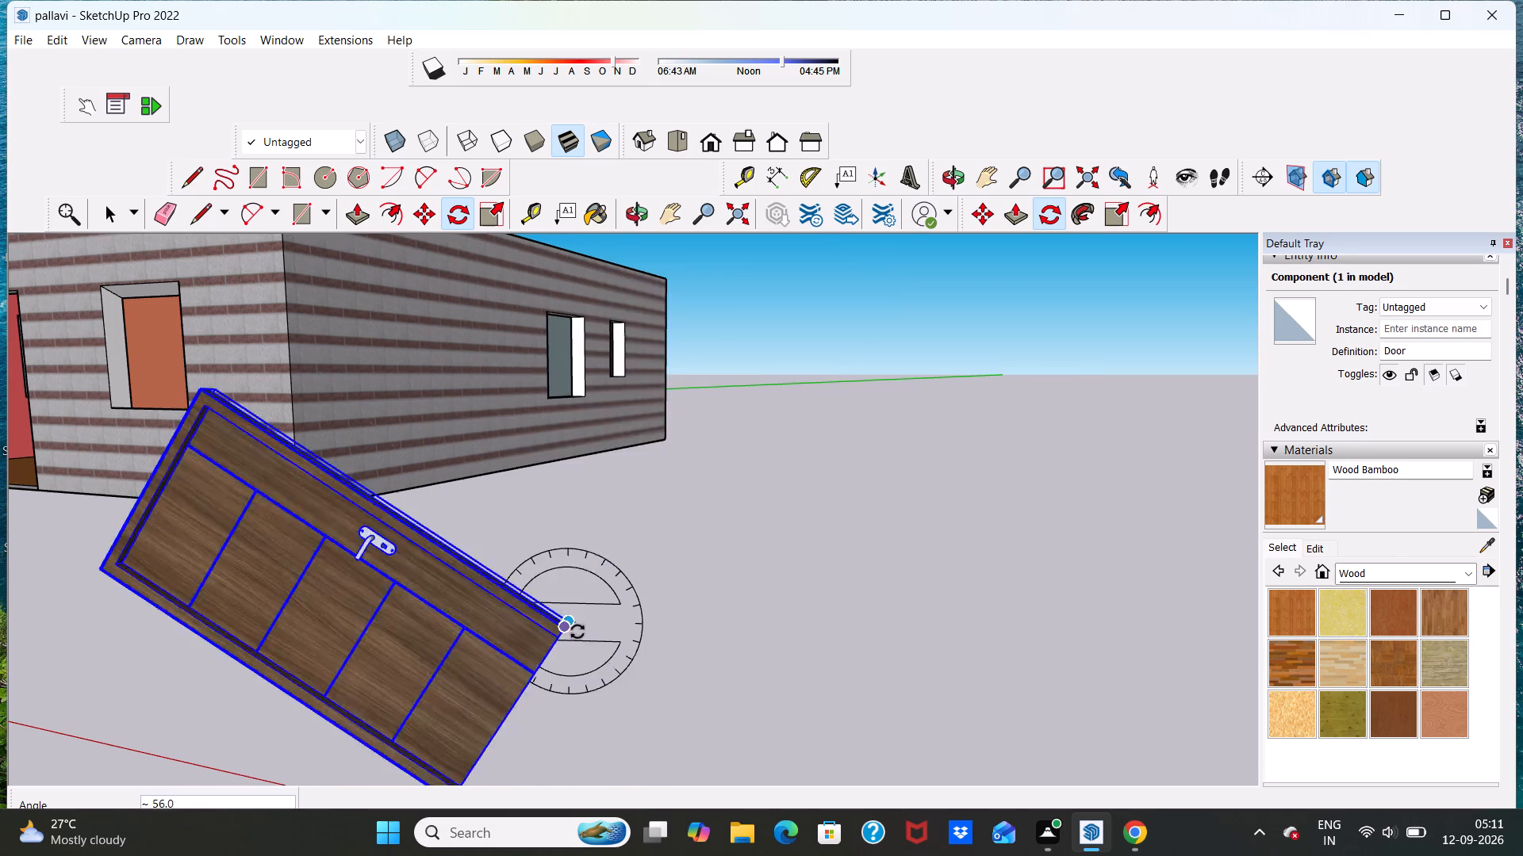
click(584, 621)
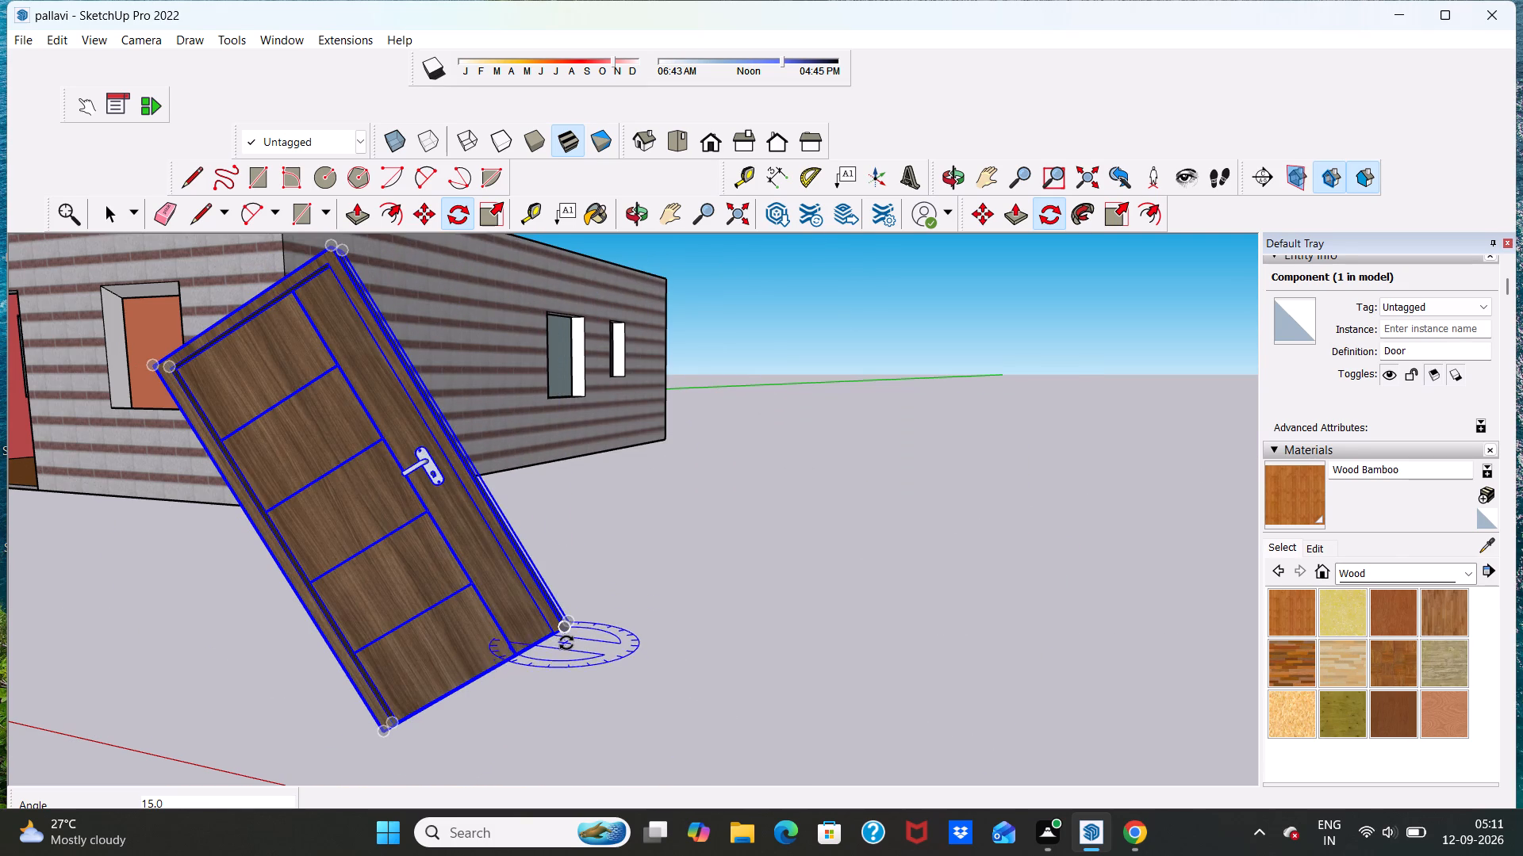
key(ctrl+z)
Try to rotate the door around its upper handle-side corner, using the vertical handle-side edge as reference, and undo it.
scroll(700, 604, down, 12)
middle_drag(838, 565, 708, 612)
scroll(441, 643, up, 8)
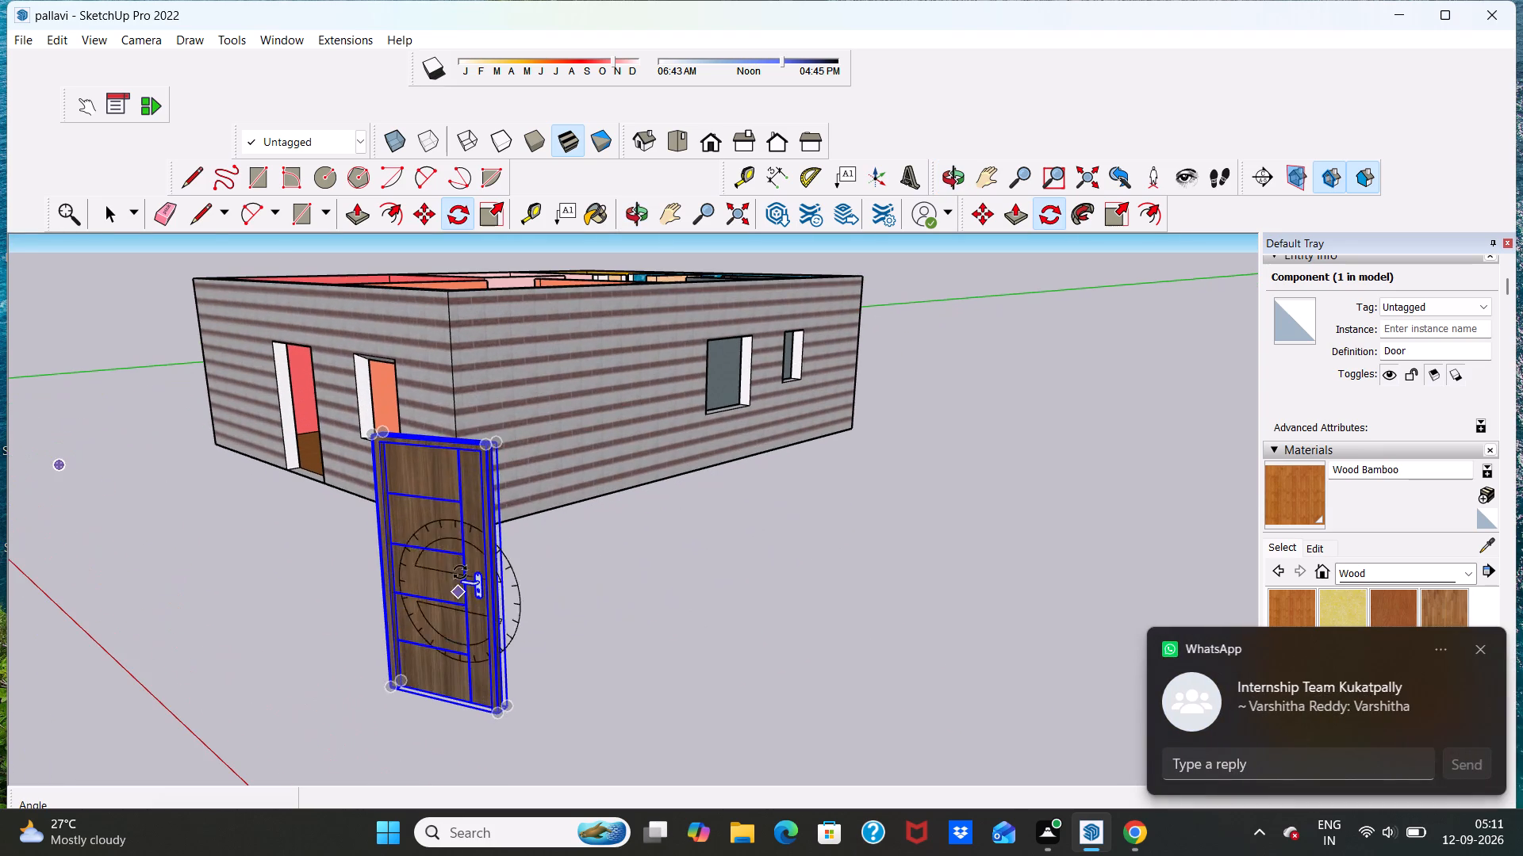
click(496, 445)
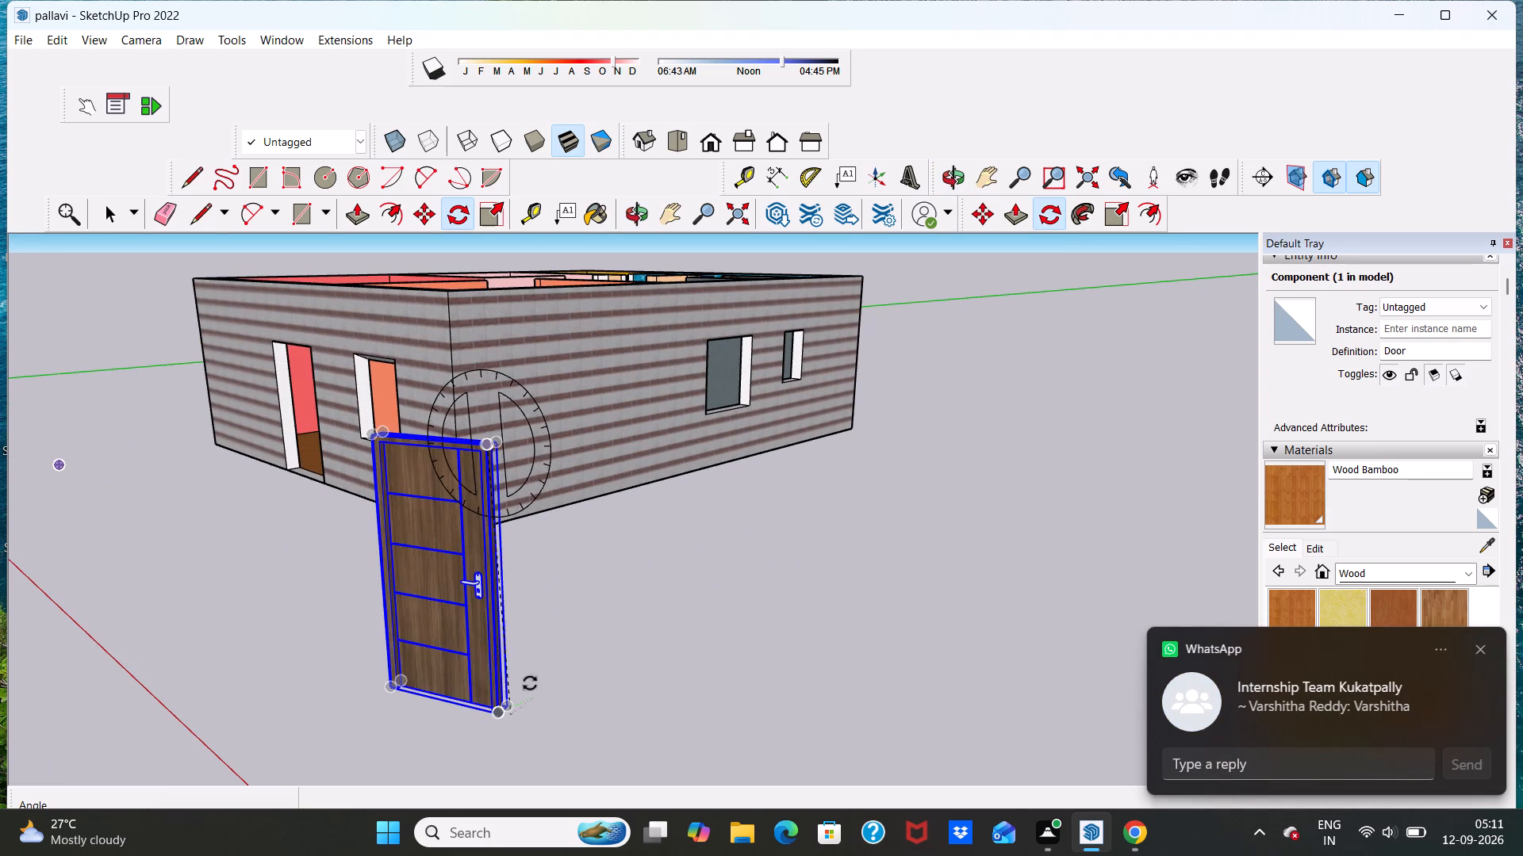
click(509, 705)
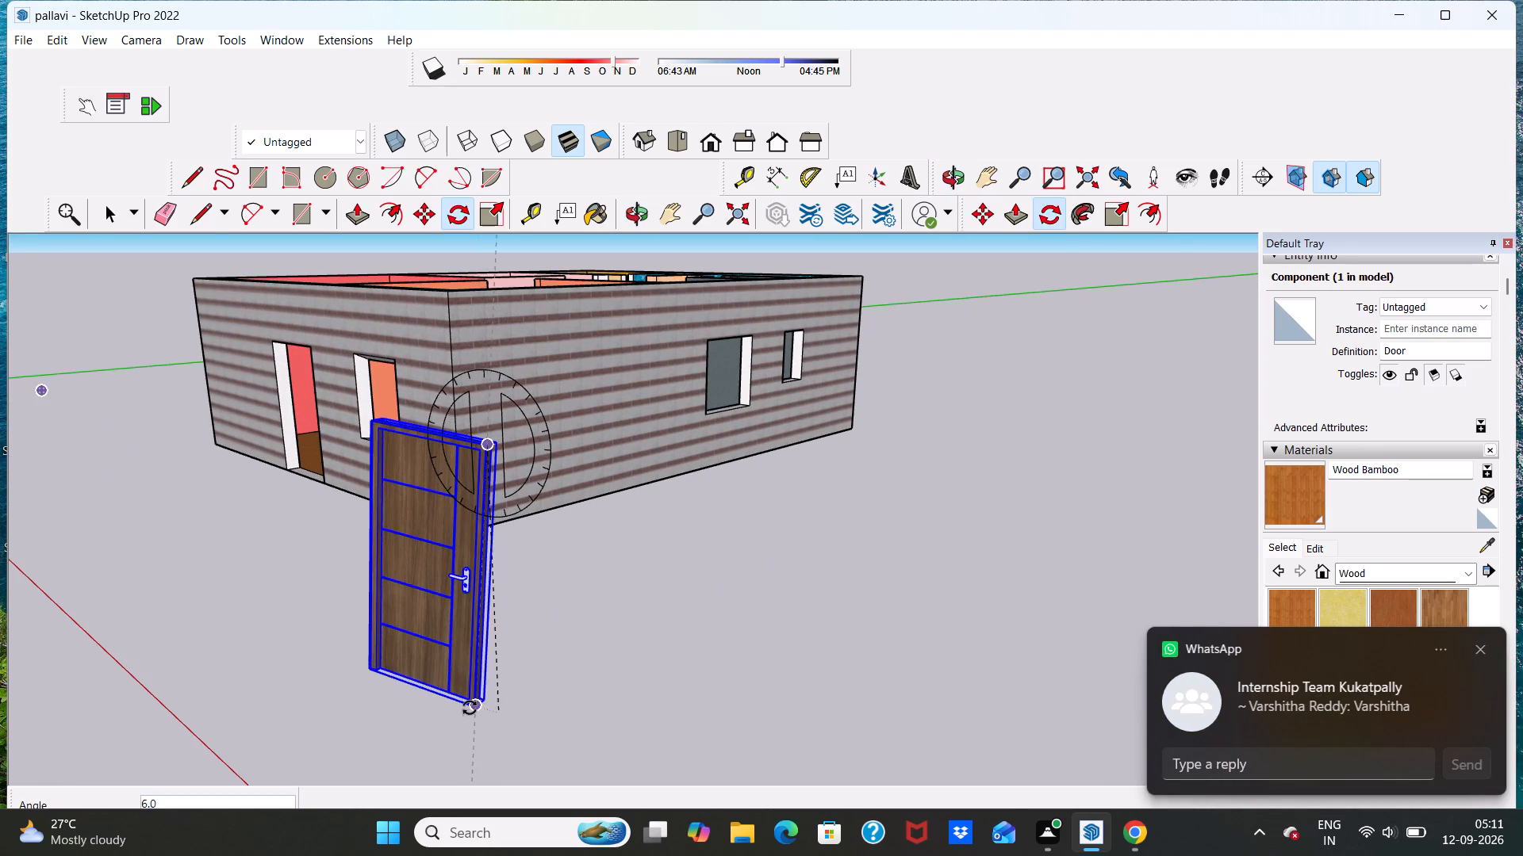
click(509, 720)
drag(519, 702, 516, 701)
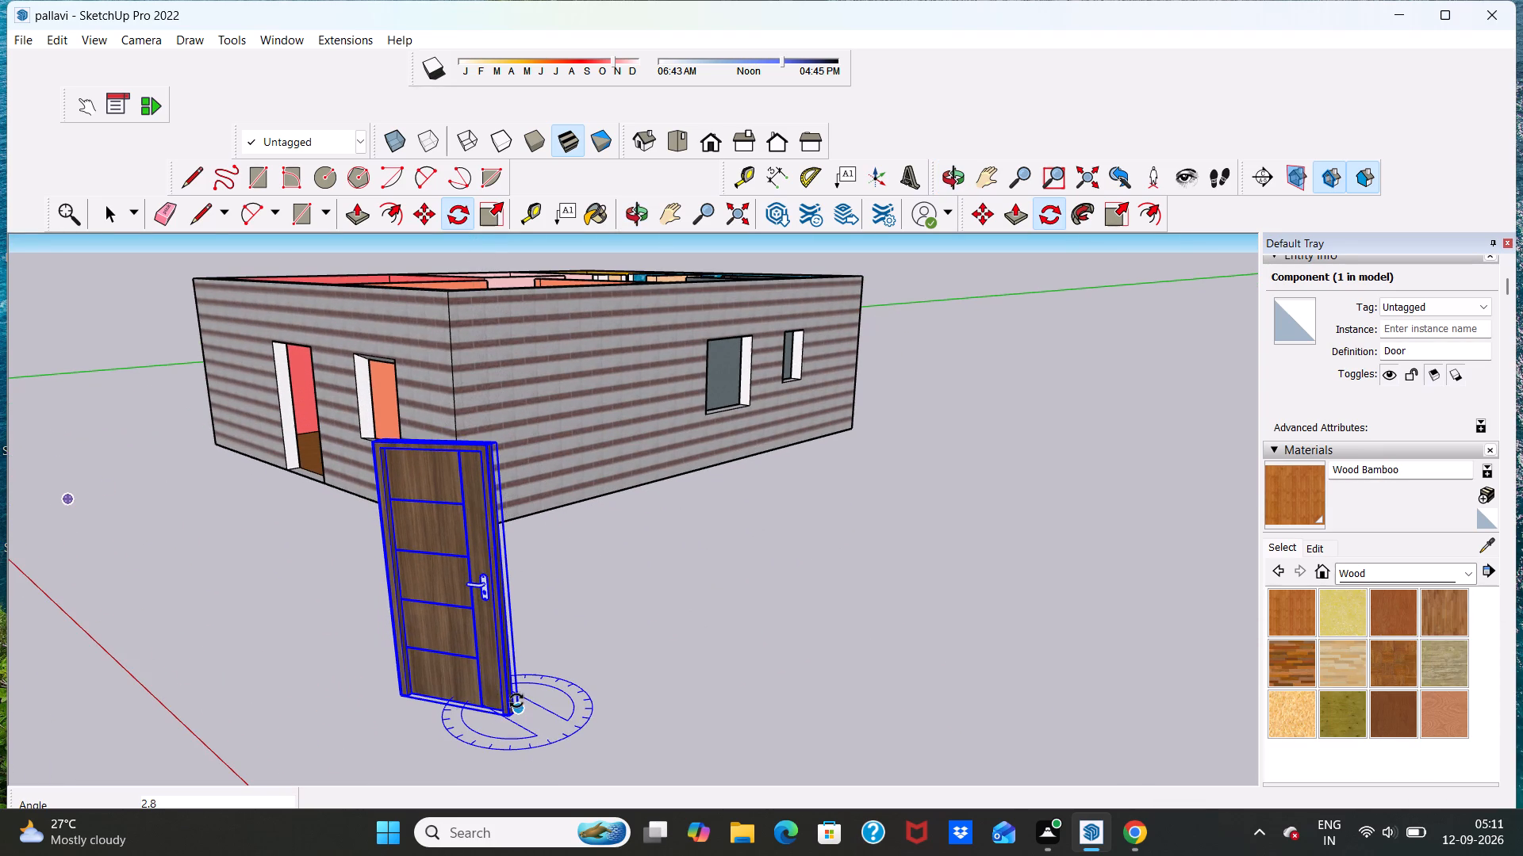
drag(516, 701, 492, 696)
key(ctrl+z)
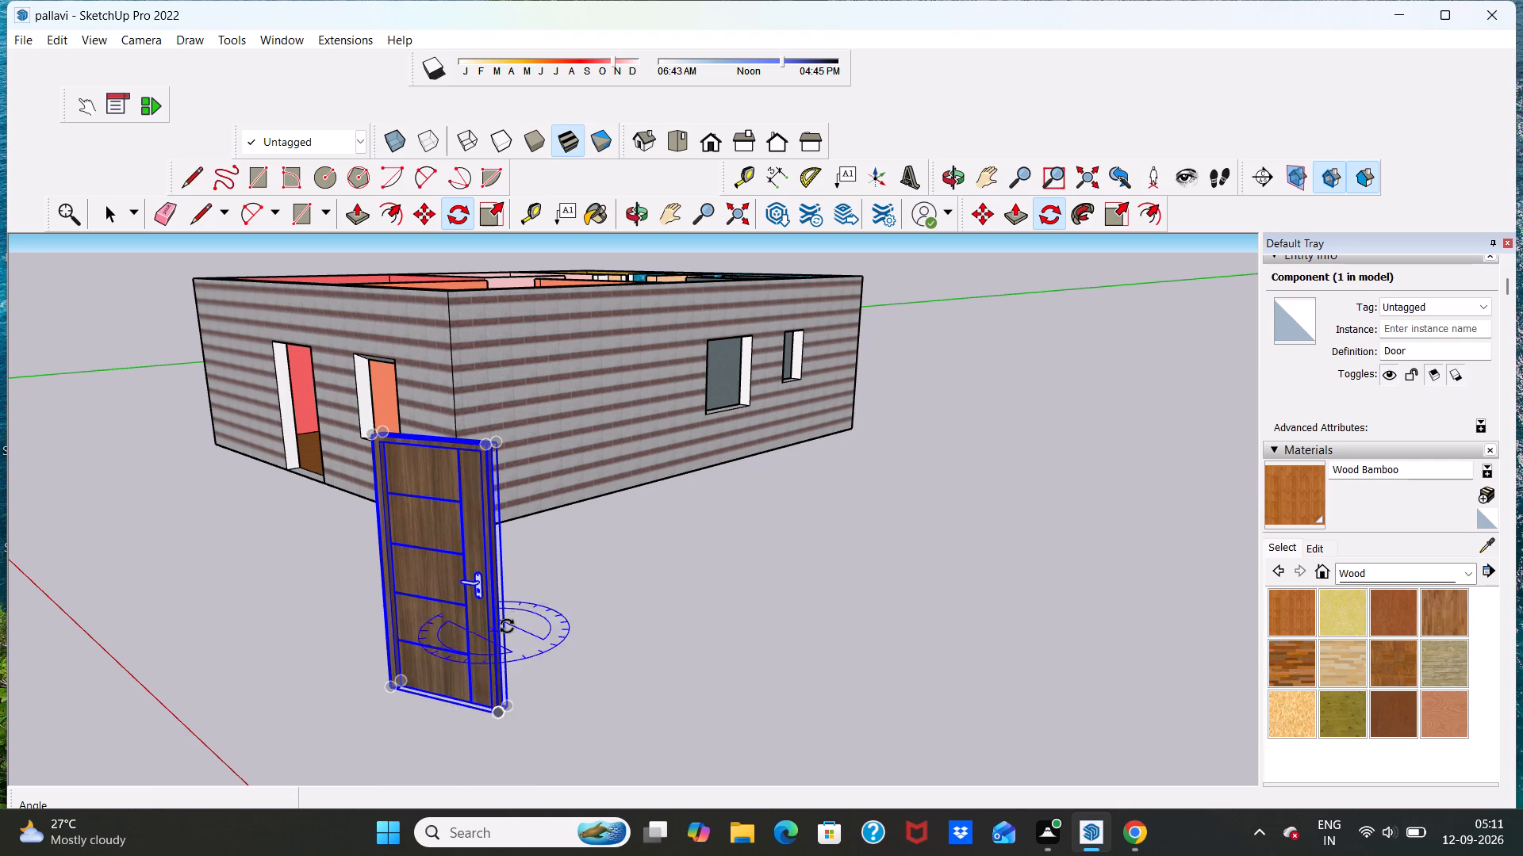
Rotate the door slightly around its upper corner opposite the handle, using the top edge as reference.
scroll(388, 472, up, 5)
click(361, 418)
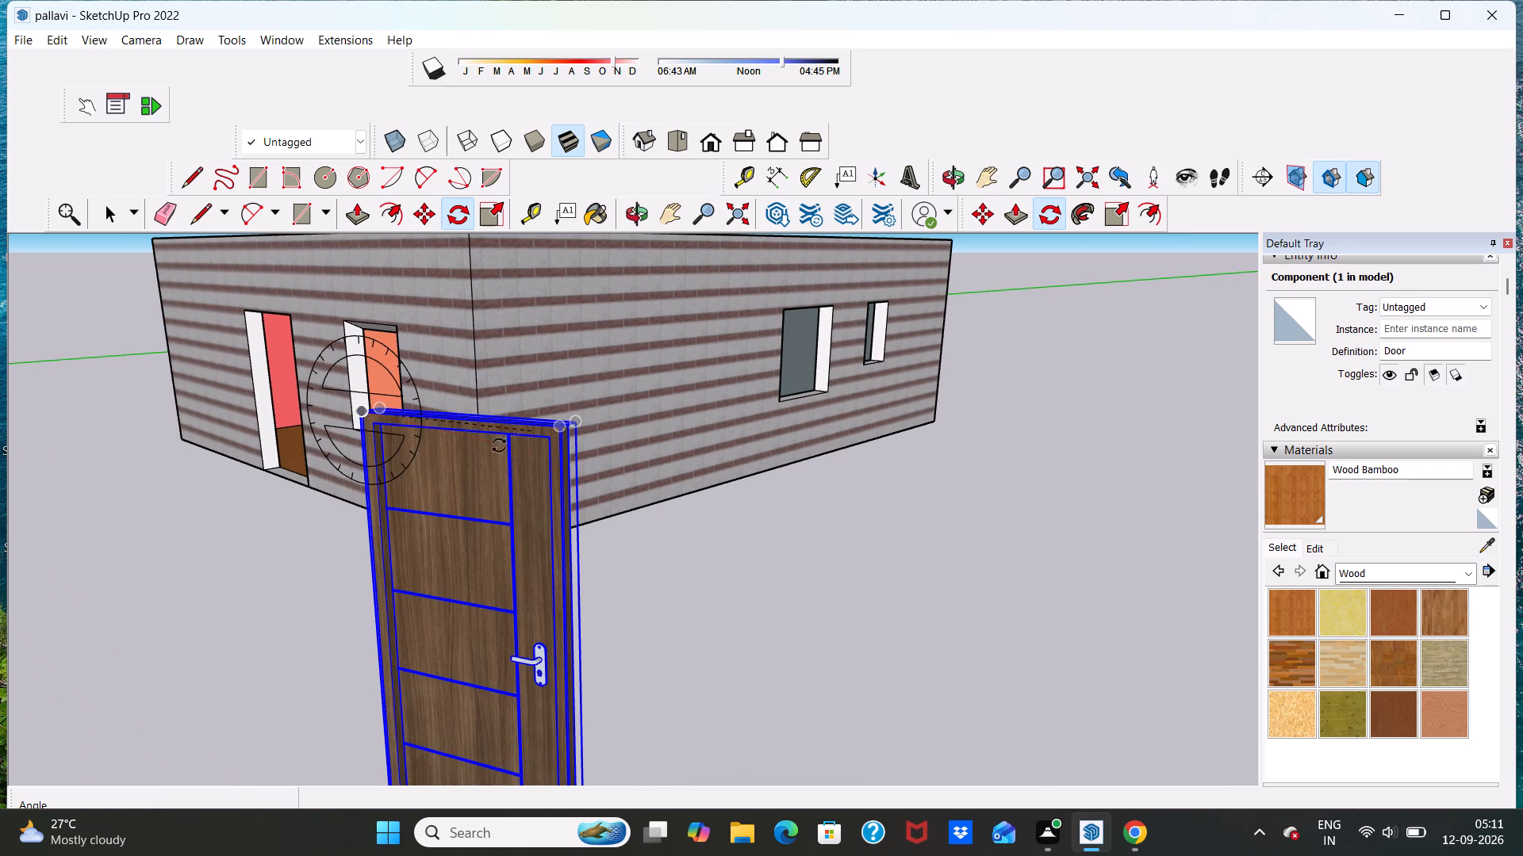
click(564, 435)
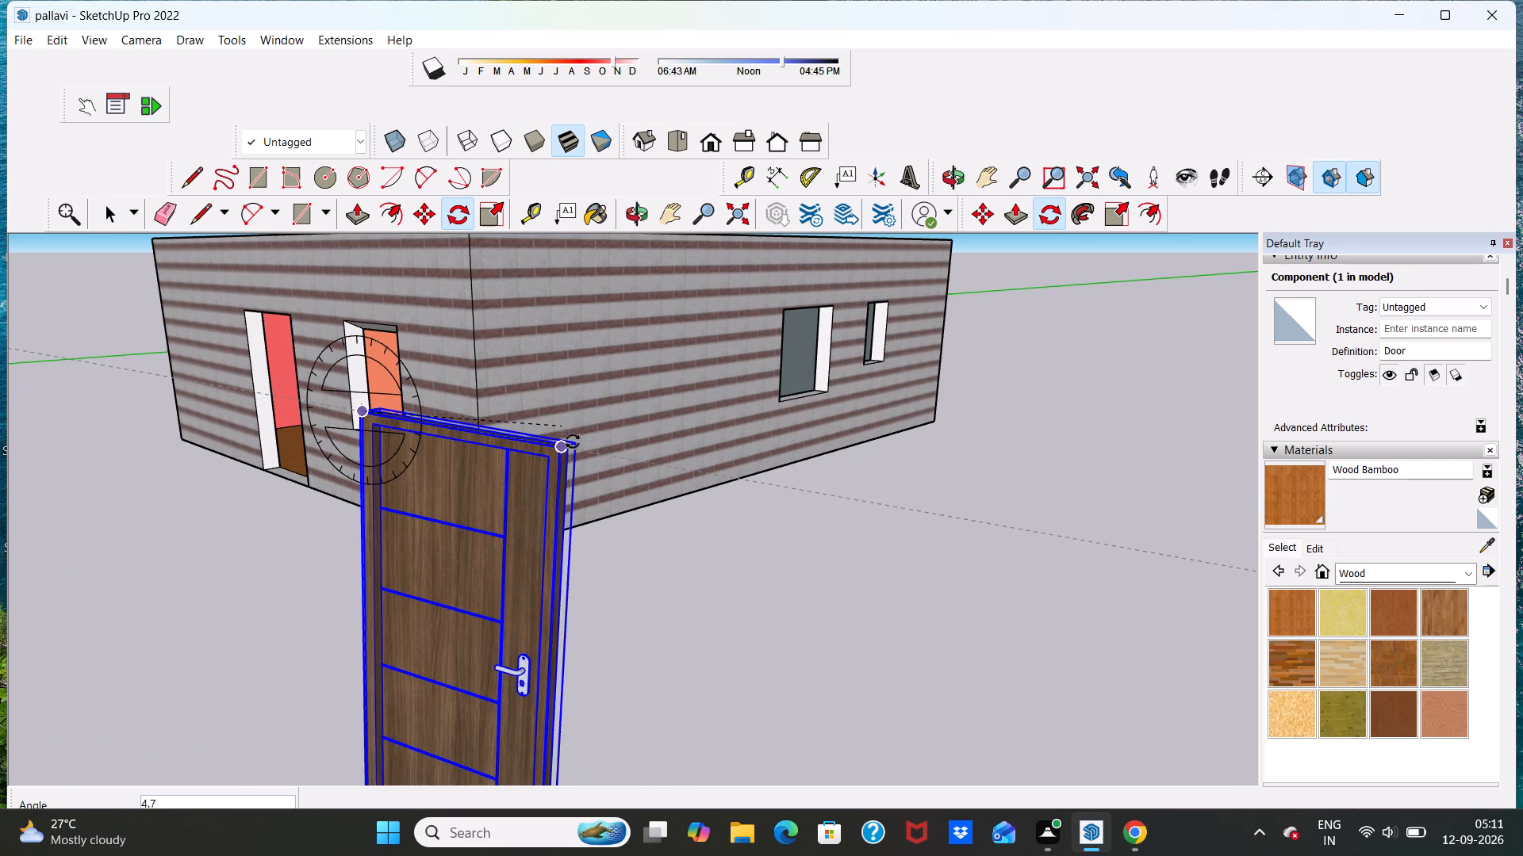
click(581, 429)
Examine the door's alignment with the house walls and ground from several angles, and clear the selection.
scroll(701, 396, down, 13)
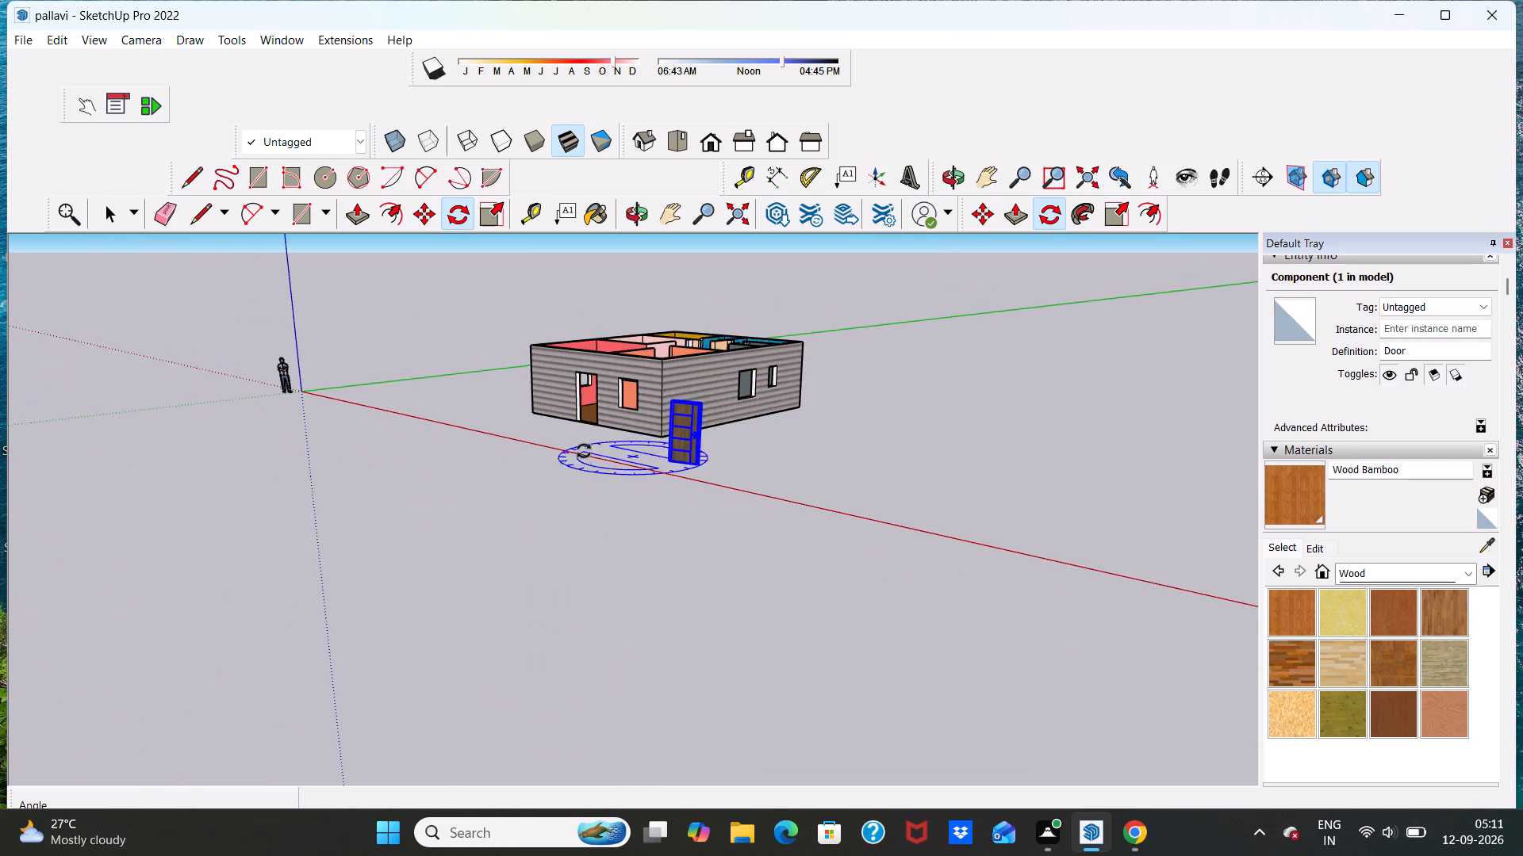
scroll(574, 428, up, 12)
scroll(593, 403, down, 15)
middle_drag(711, 453, 715, 454)
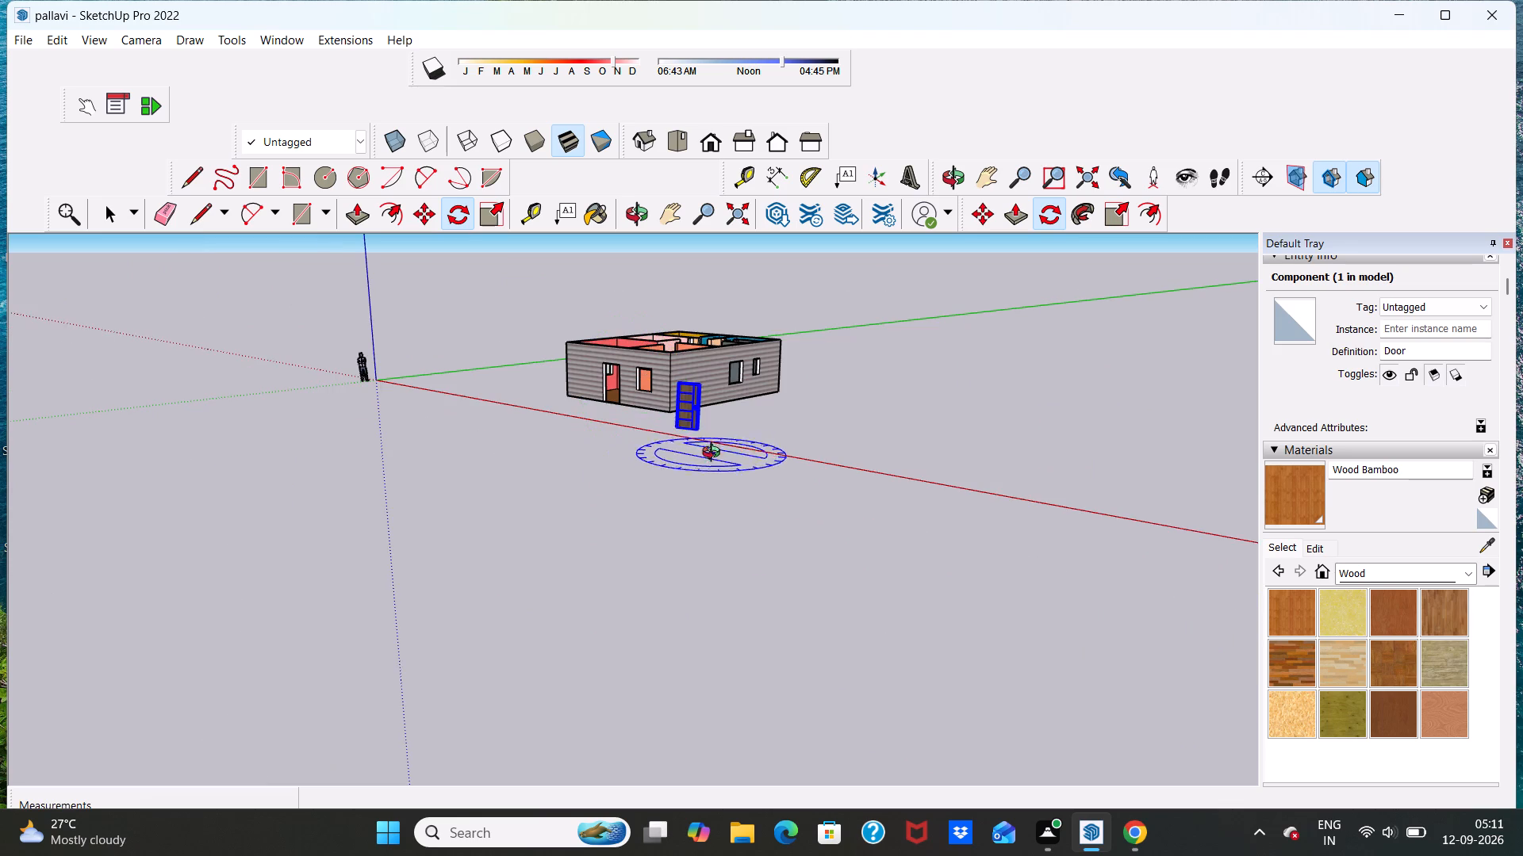
middle_drag(715, 454, 955, 457)
scroll(789, 378, up, 13)
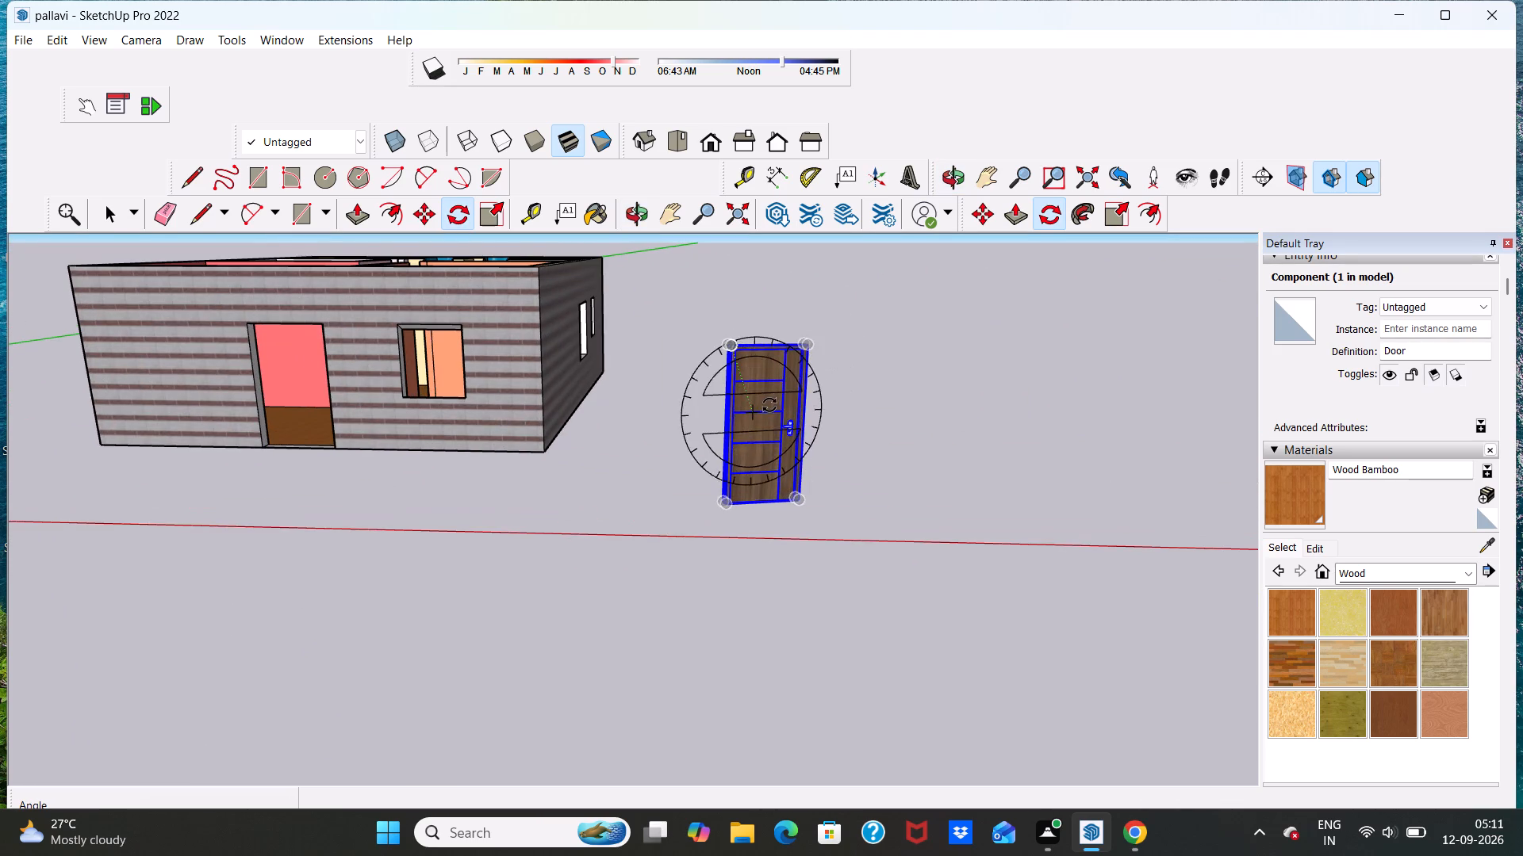
scroll(782, 402, down, 5)
middle_drag(687, 465, 748, 427)
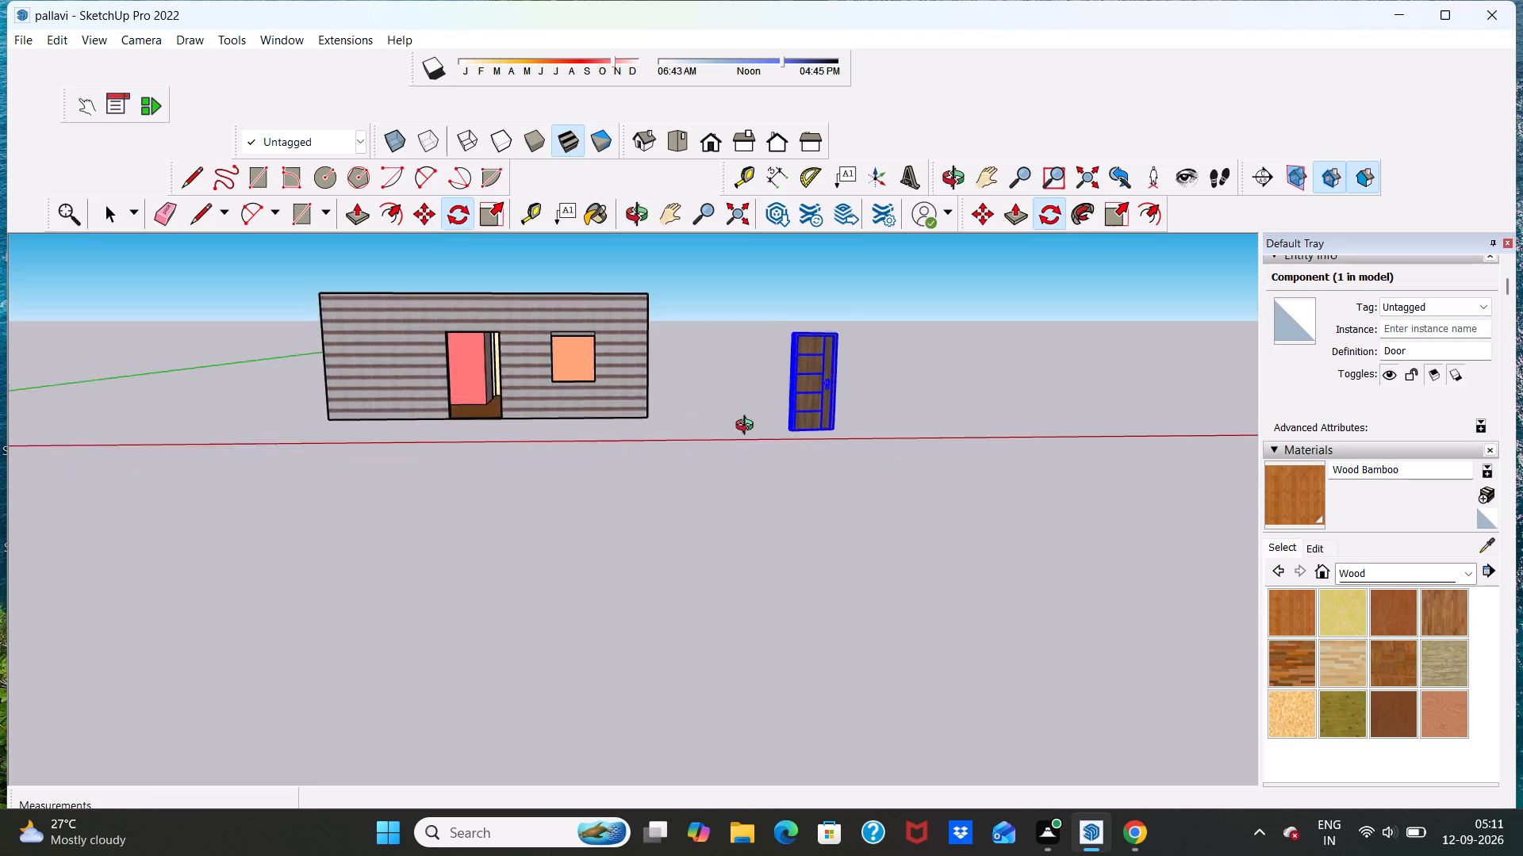
middle_drag(748, 427, 762, 418)
scroll(835, 373, up, 10)
click(673, 425)
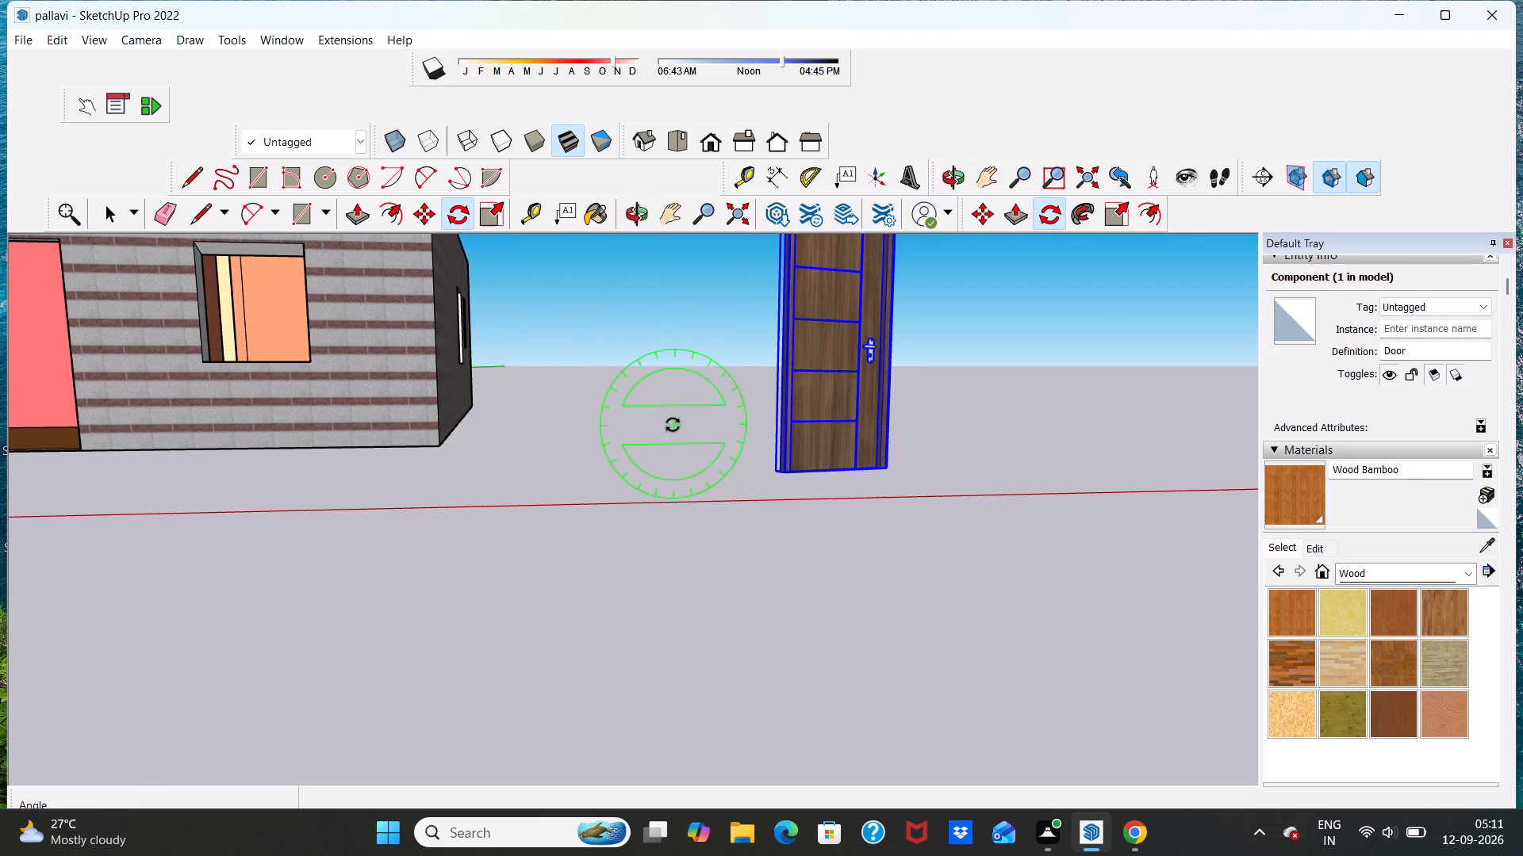
click(672, 425)
key(space)
click(665, 422)
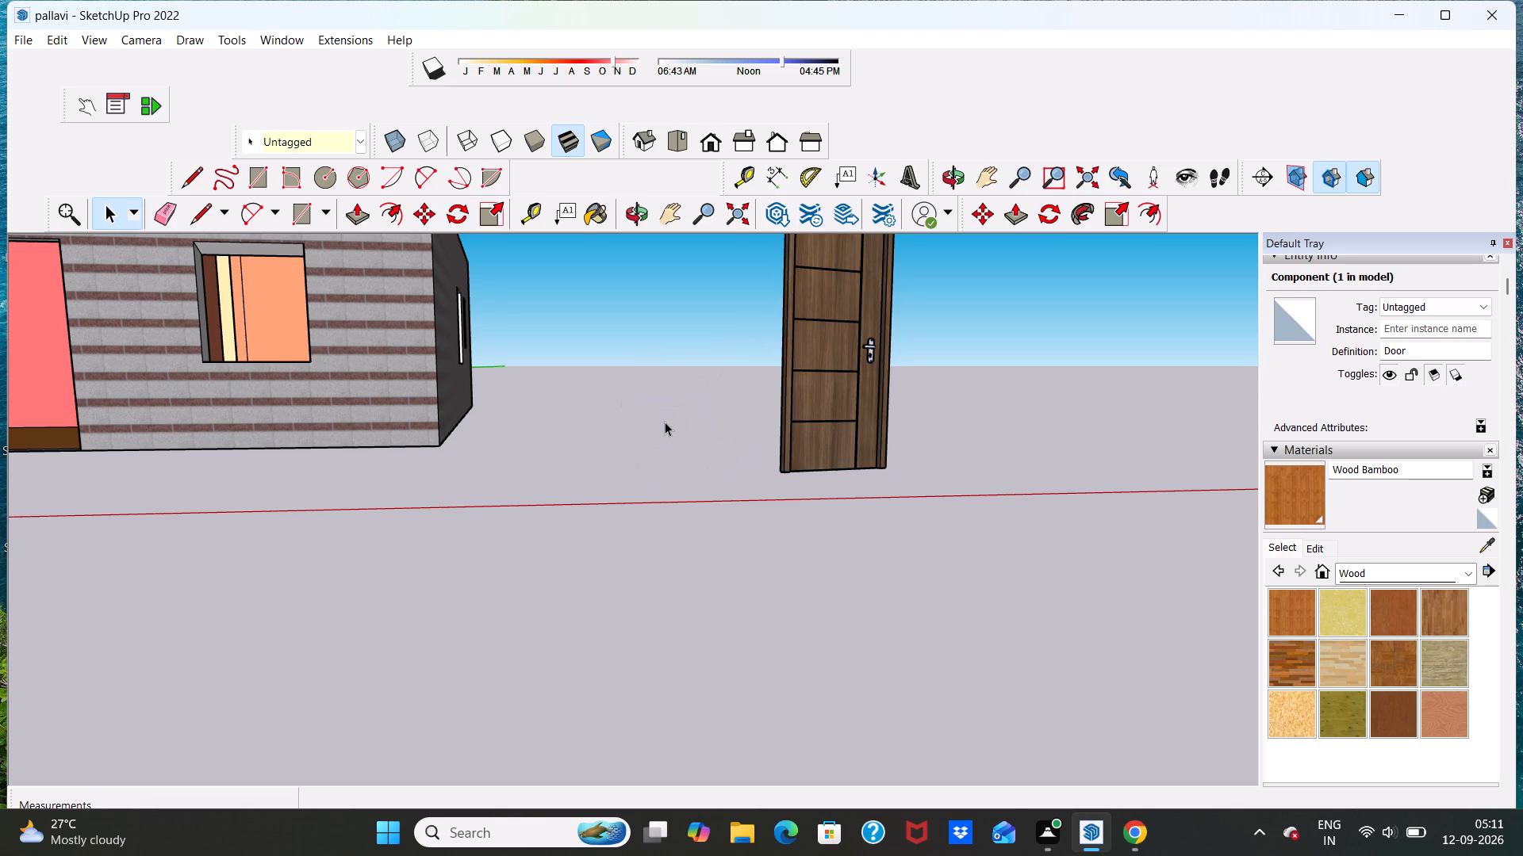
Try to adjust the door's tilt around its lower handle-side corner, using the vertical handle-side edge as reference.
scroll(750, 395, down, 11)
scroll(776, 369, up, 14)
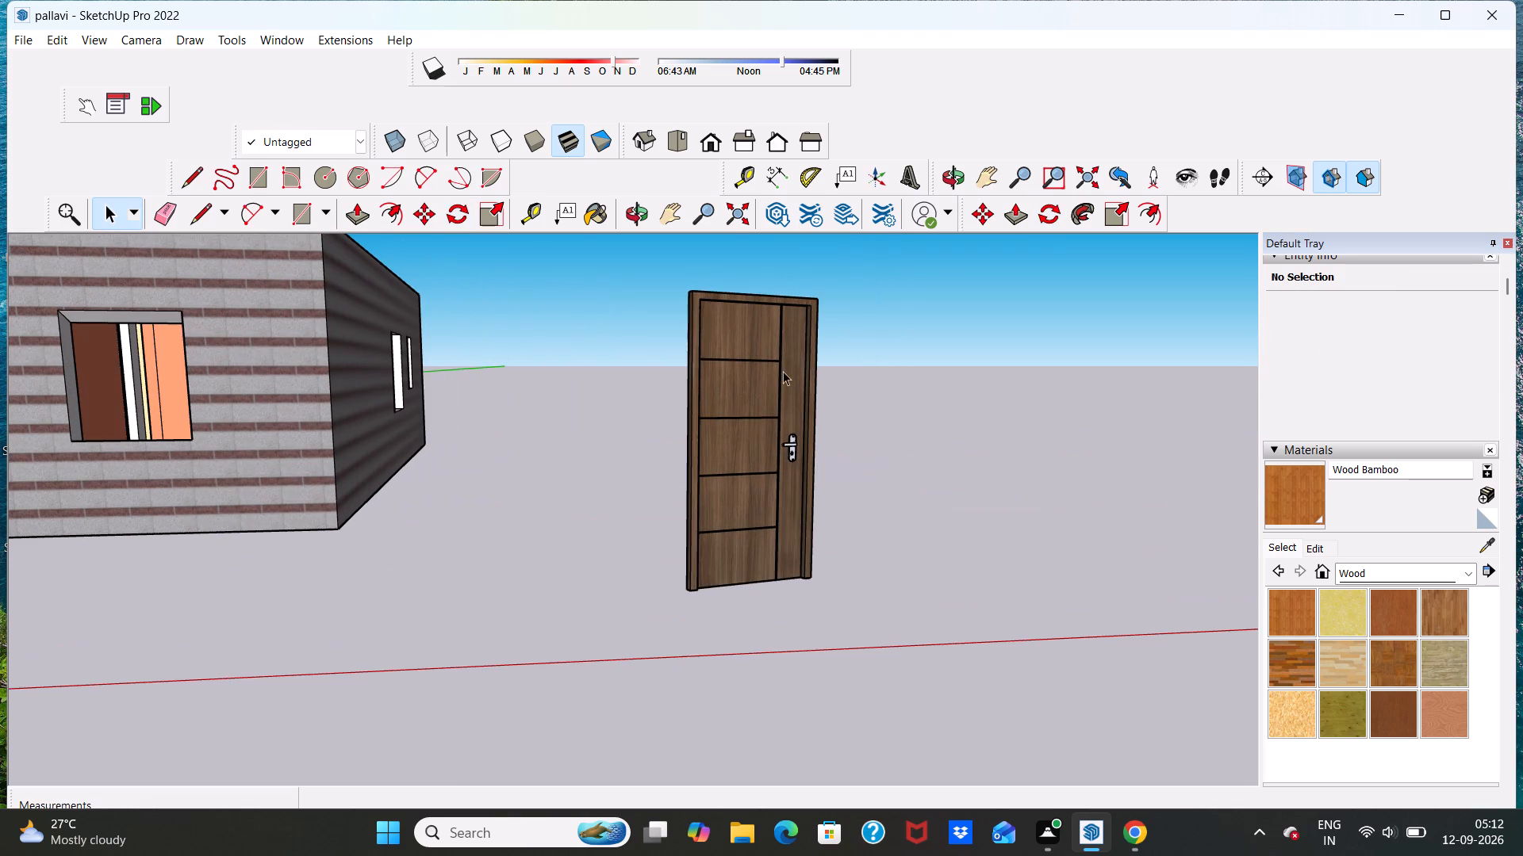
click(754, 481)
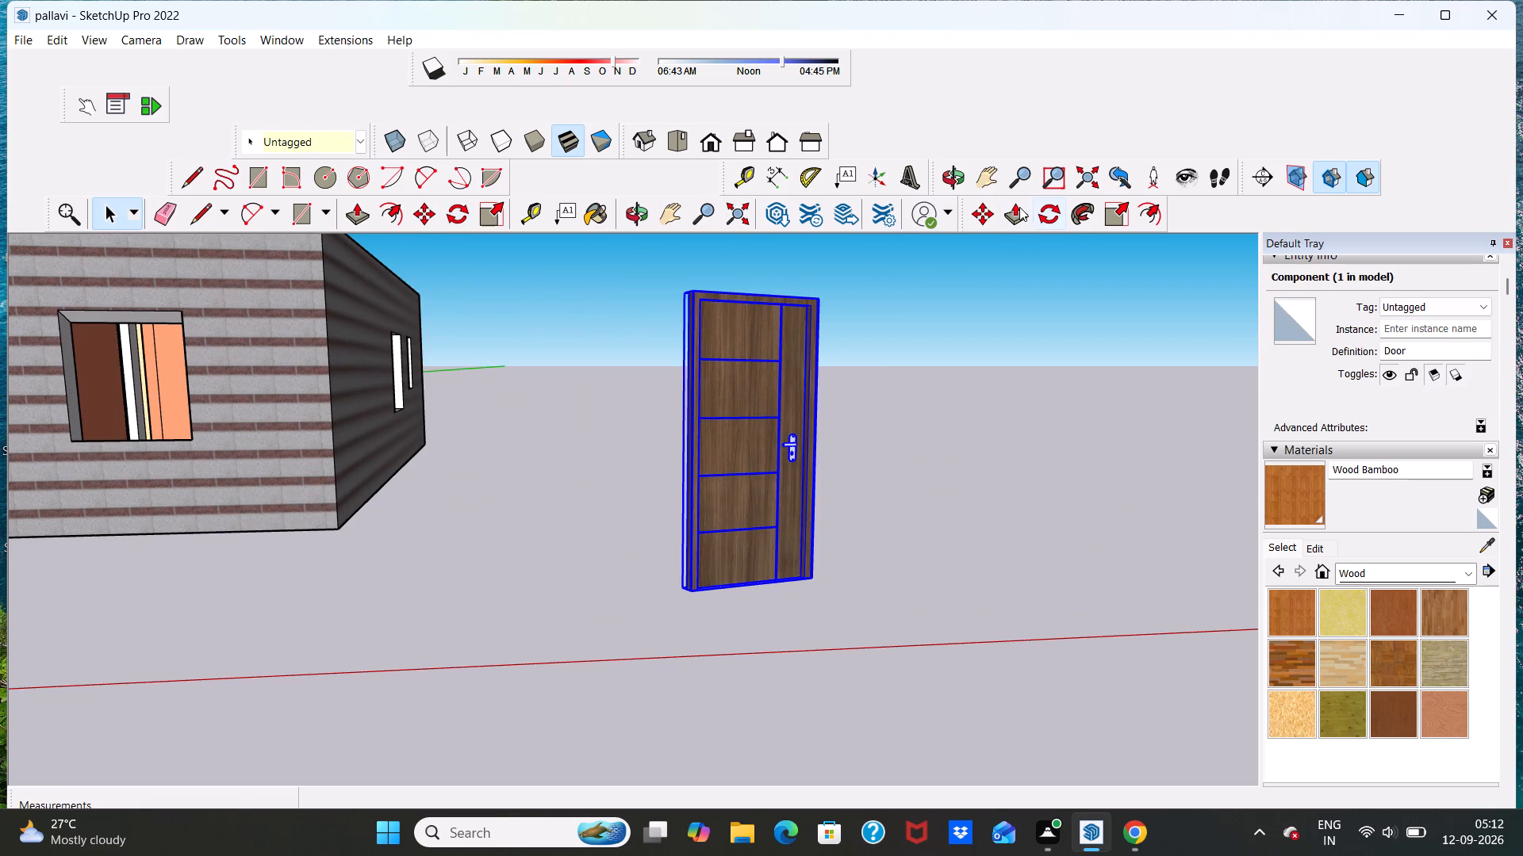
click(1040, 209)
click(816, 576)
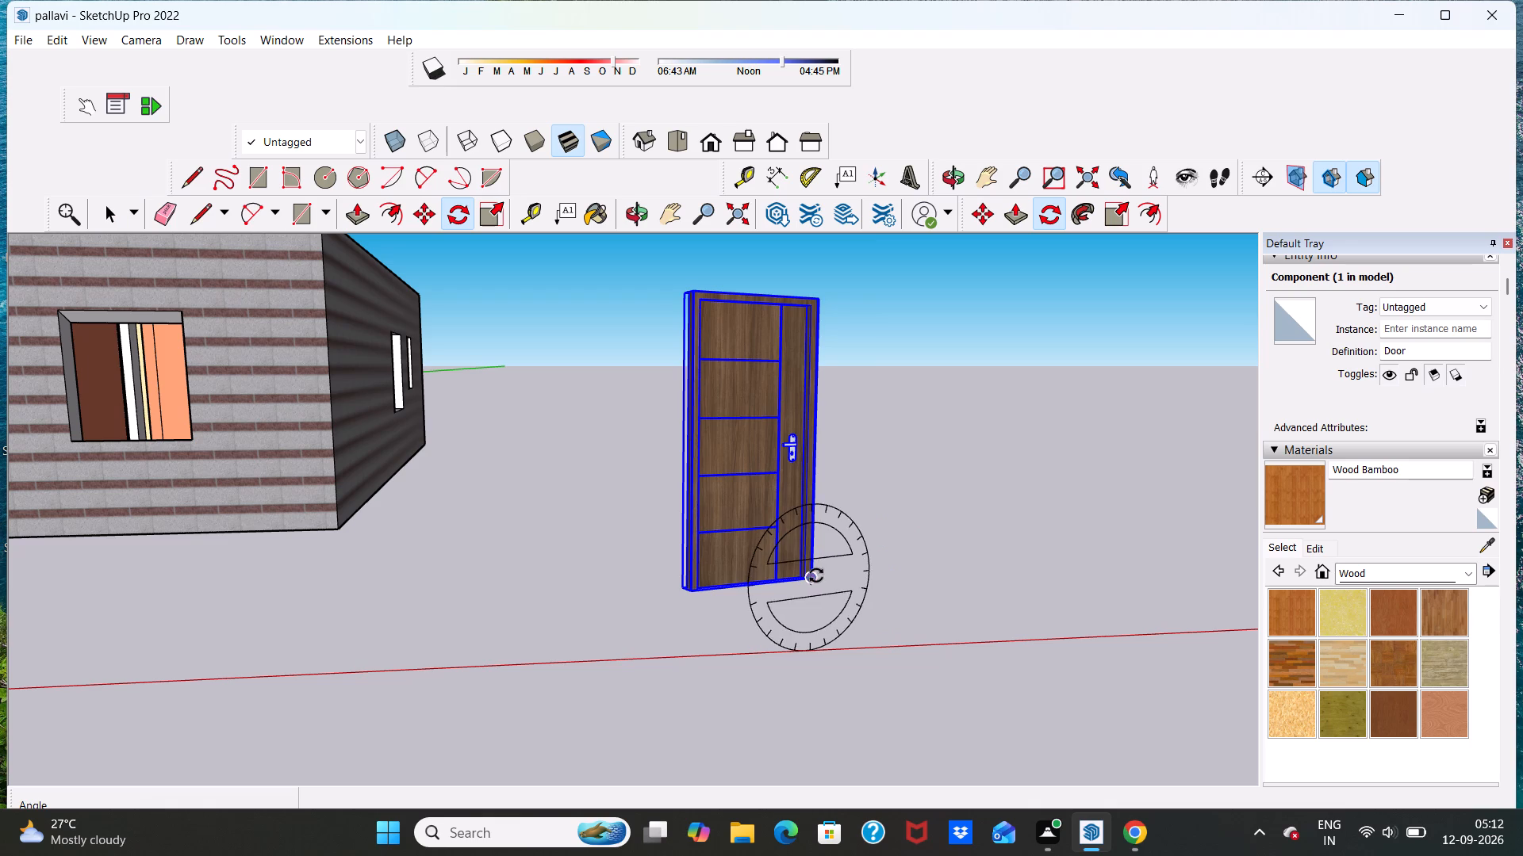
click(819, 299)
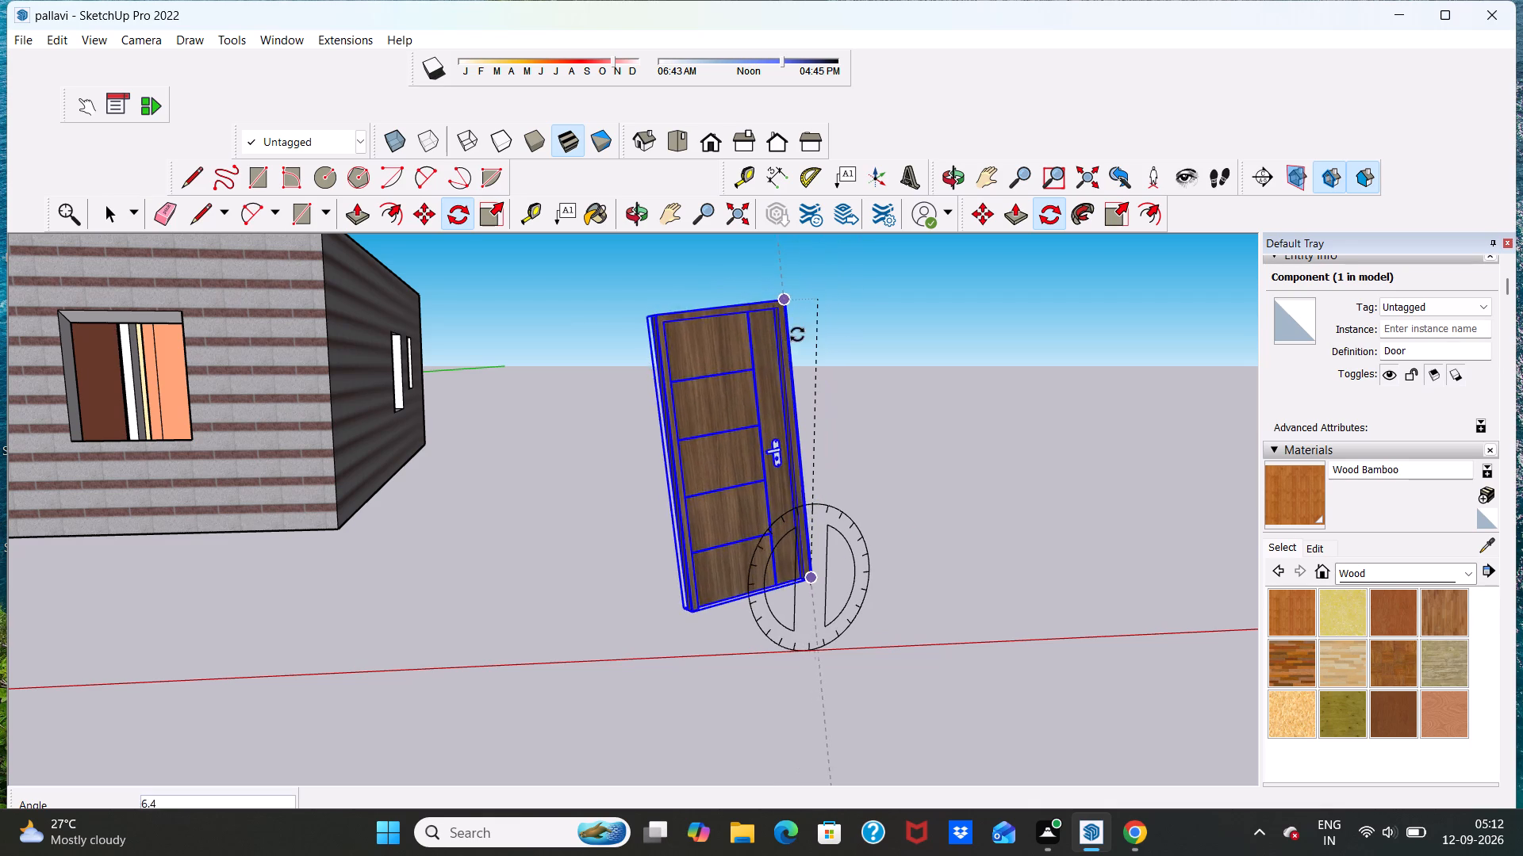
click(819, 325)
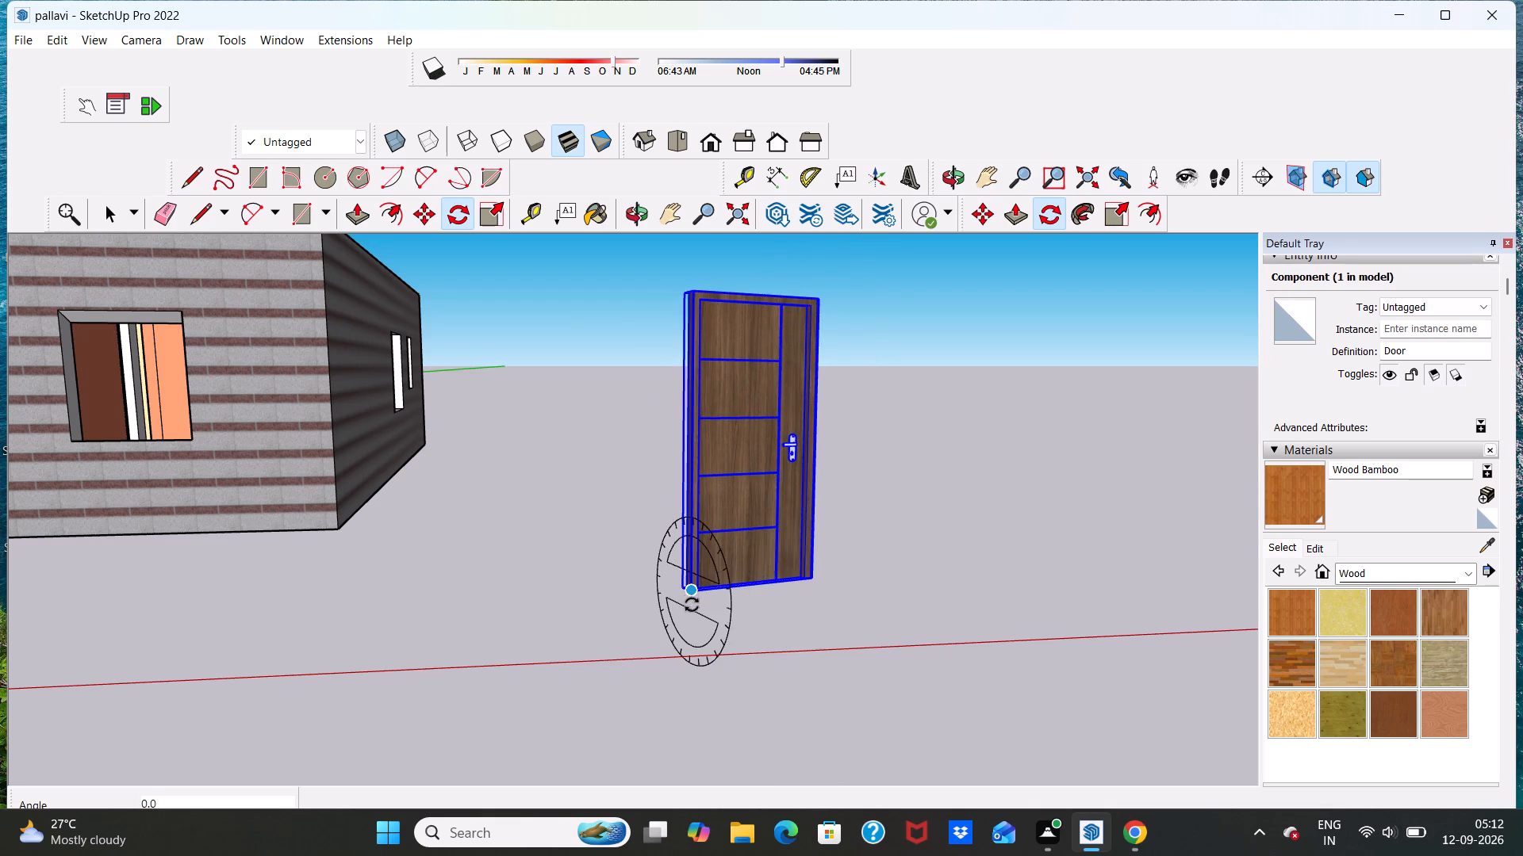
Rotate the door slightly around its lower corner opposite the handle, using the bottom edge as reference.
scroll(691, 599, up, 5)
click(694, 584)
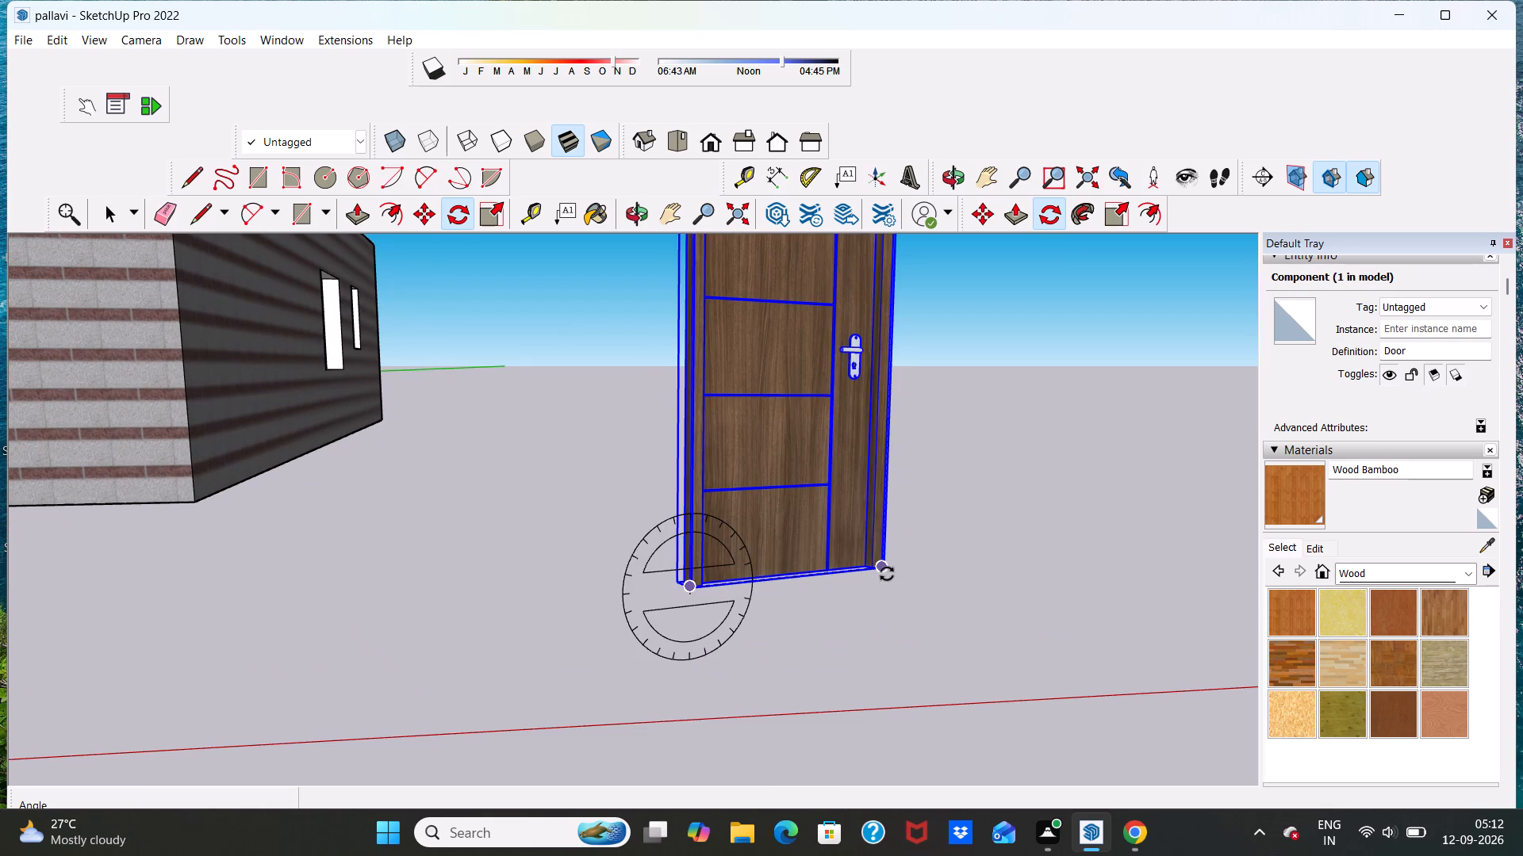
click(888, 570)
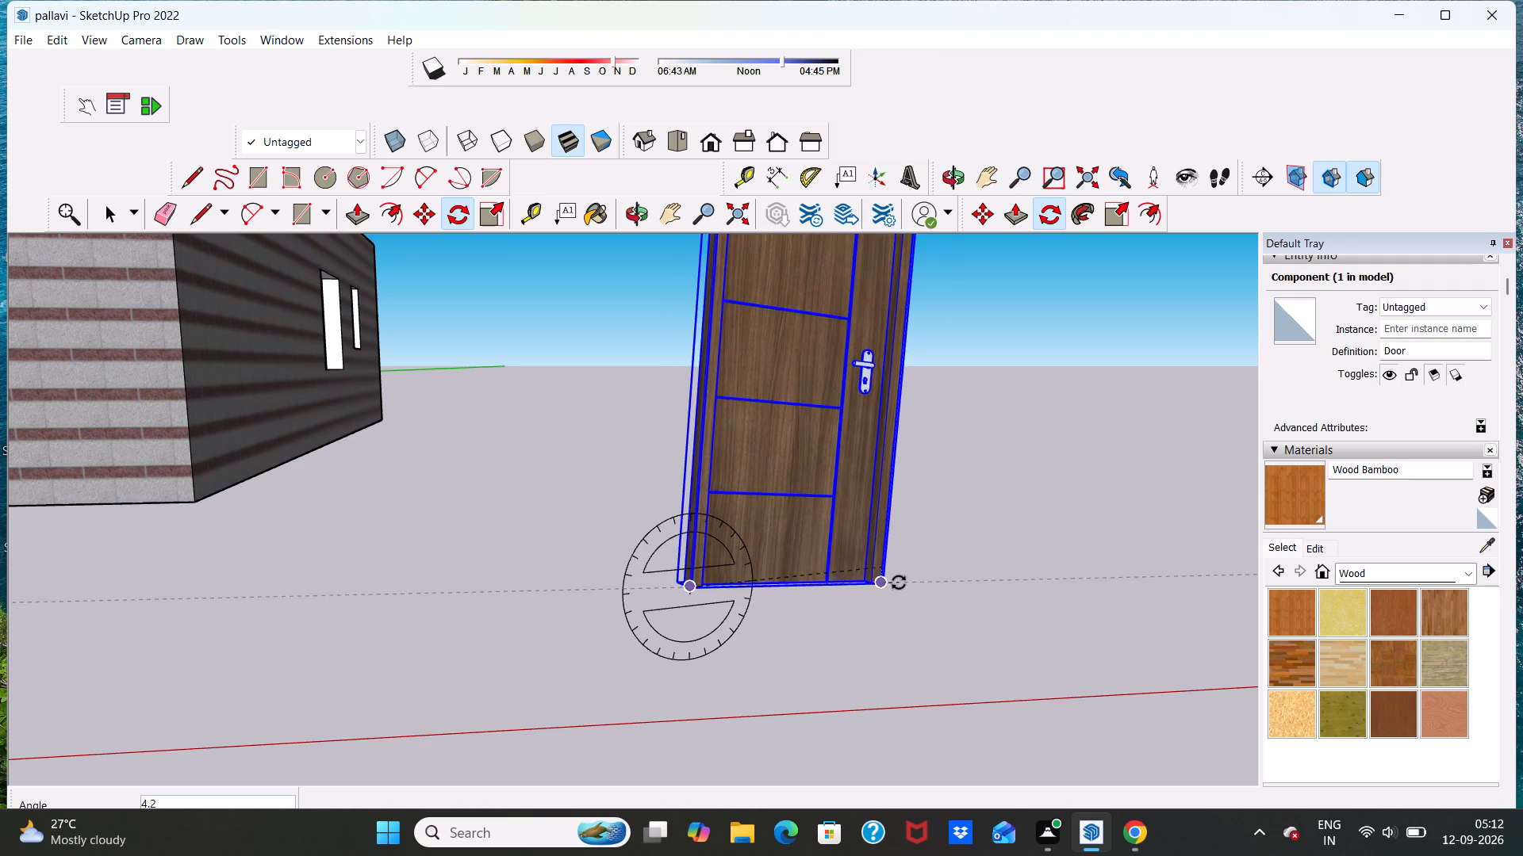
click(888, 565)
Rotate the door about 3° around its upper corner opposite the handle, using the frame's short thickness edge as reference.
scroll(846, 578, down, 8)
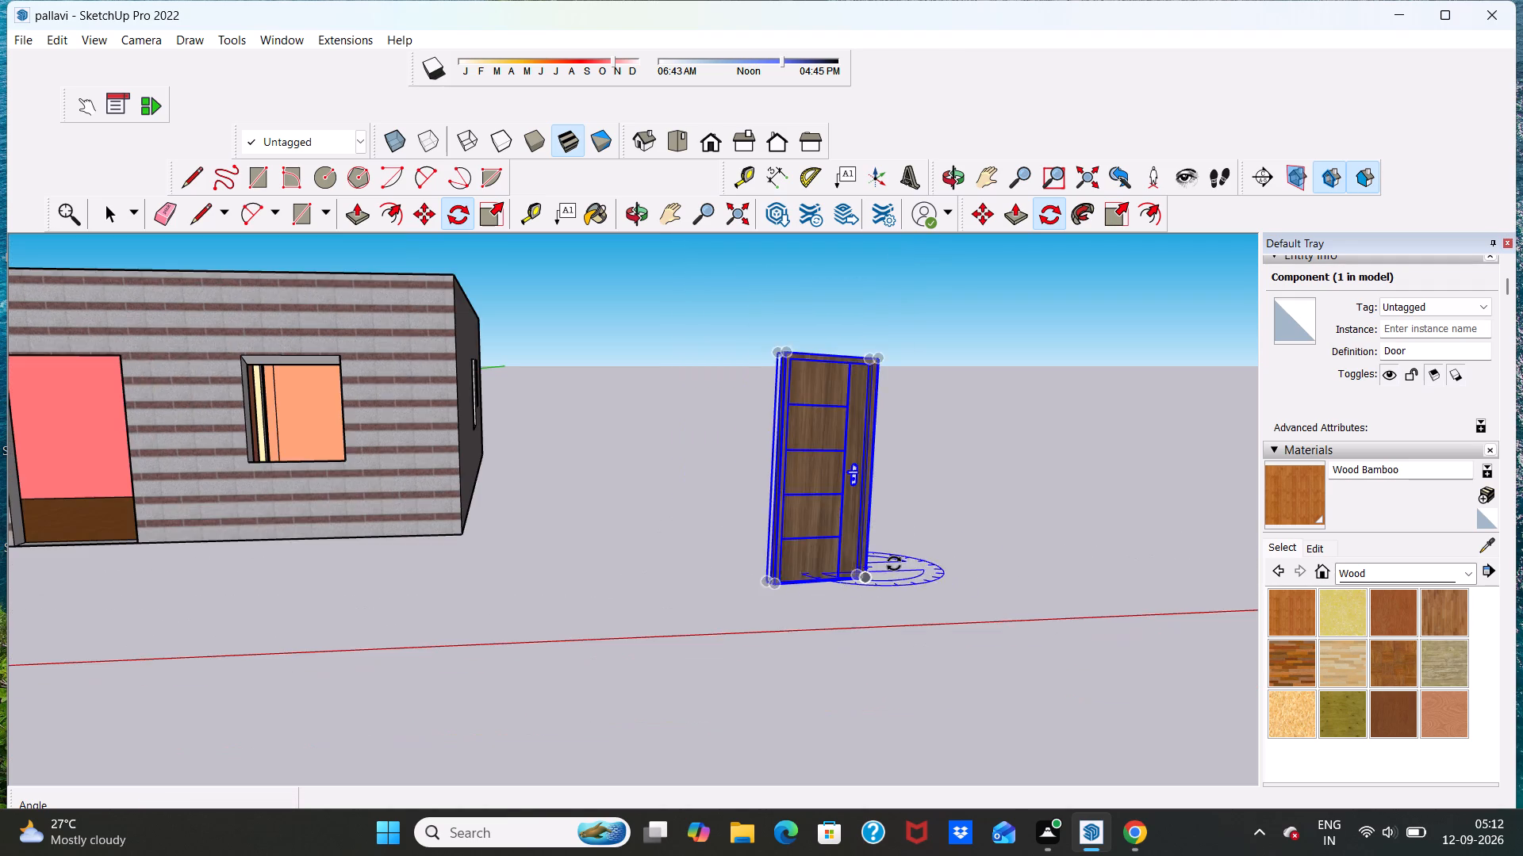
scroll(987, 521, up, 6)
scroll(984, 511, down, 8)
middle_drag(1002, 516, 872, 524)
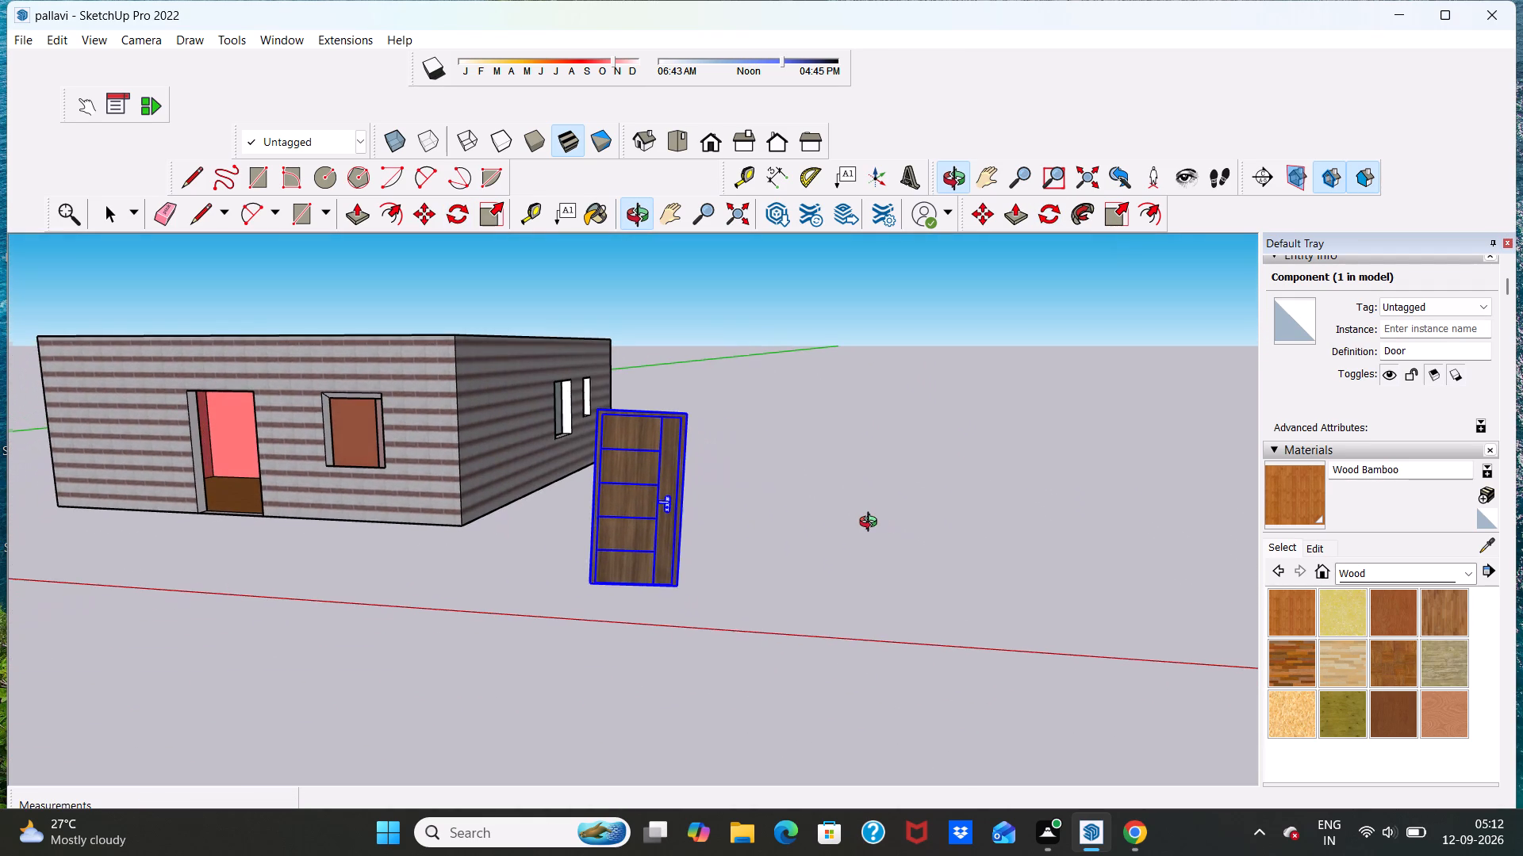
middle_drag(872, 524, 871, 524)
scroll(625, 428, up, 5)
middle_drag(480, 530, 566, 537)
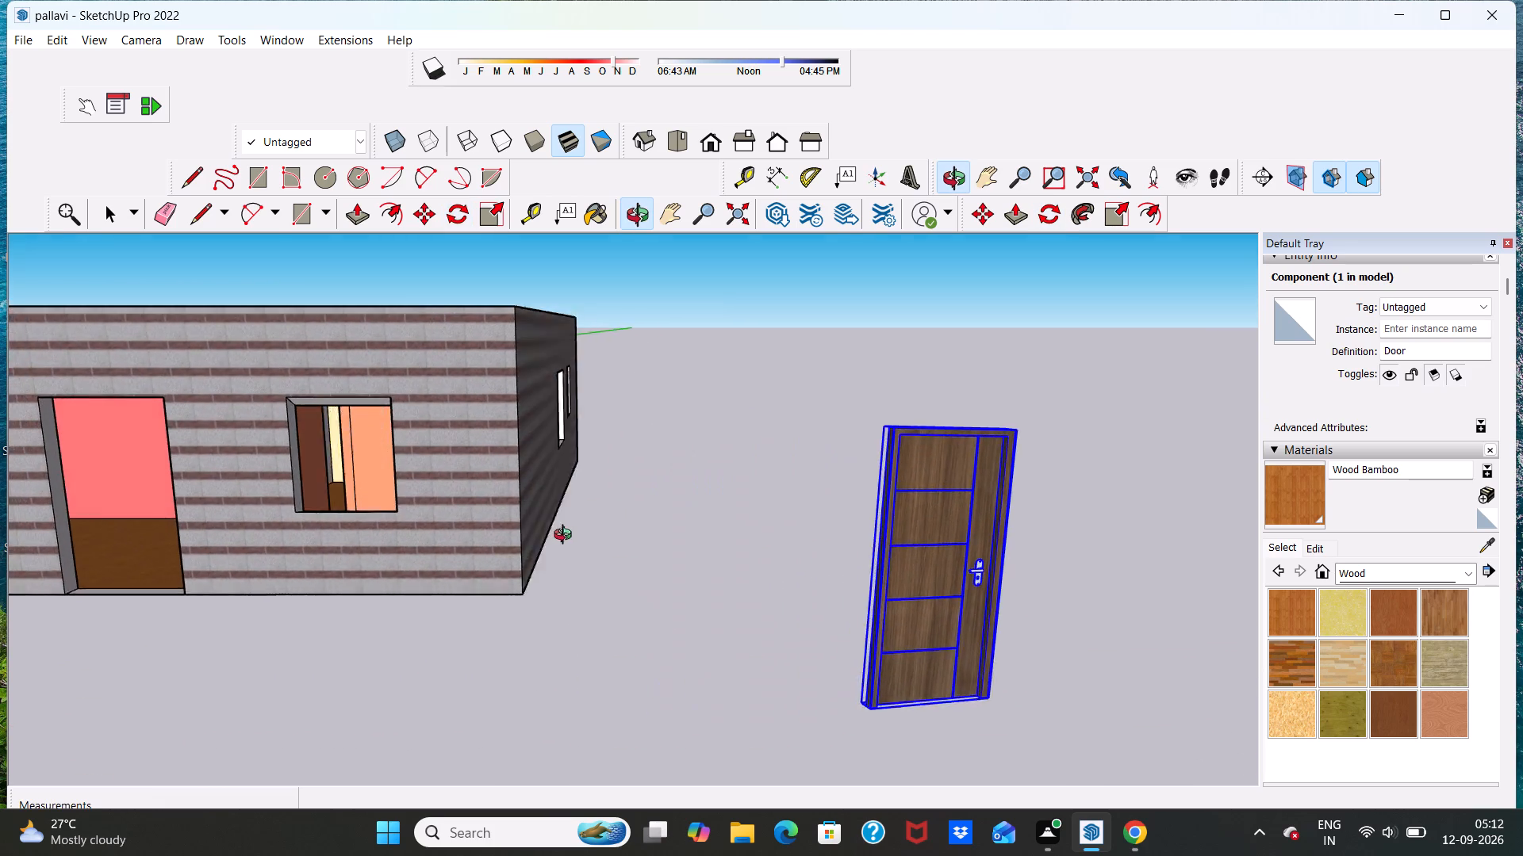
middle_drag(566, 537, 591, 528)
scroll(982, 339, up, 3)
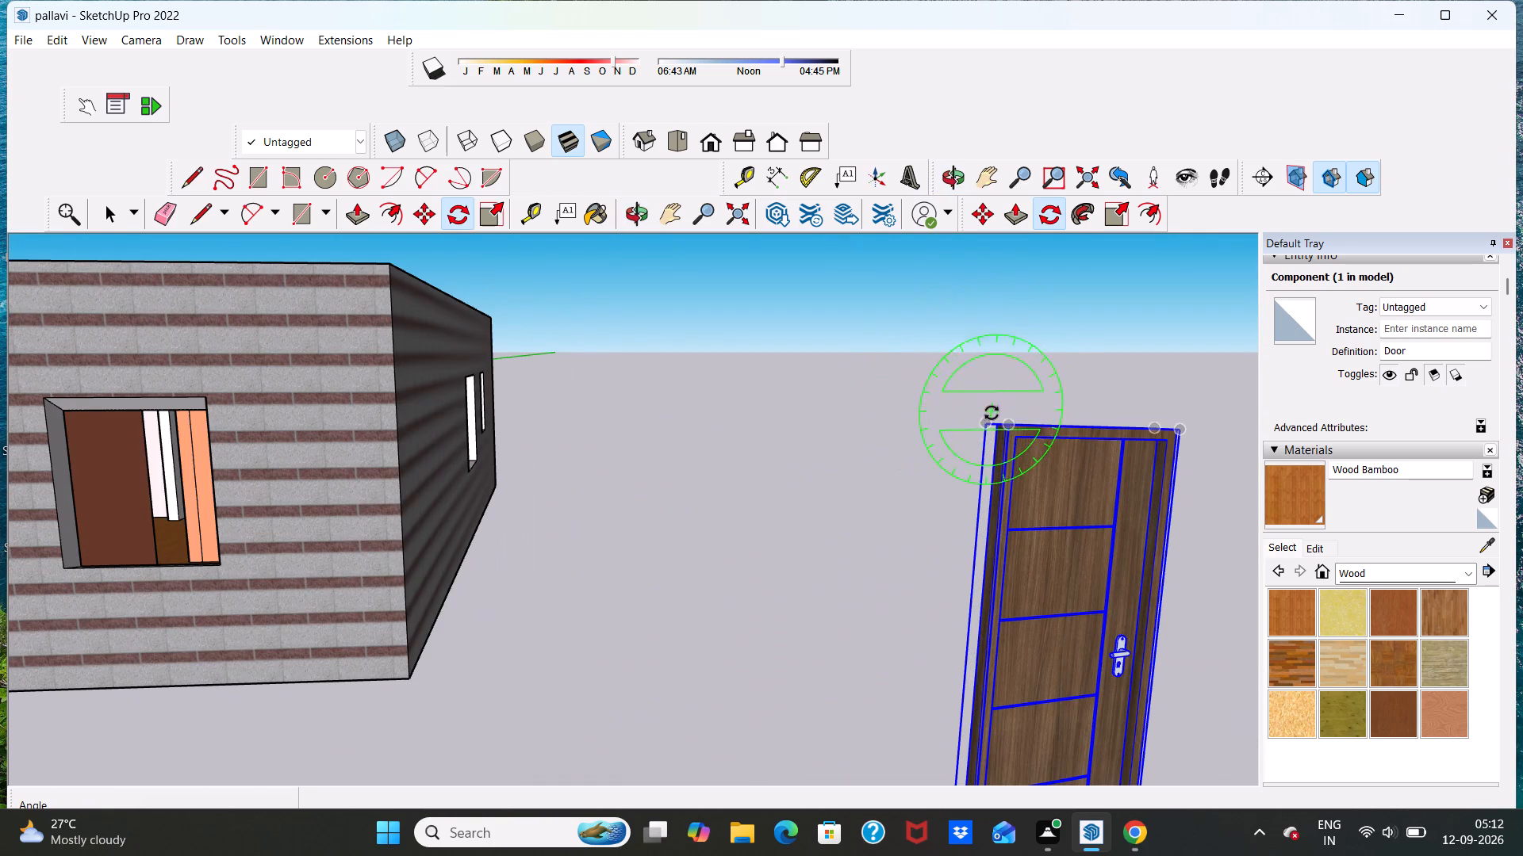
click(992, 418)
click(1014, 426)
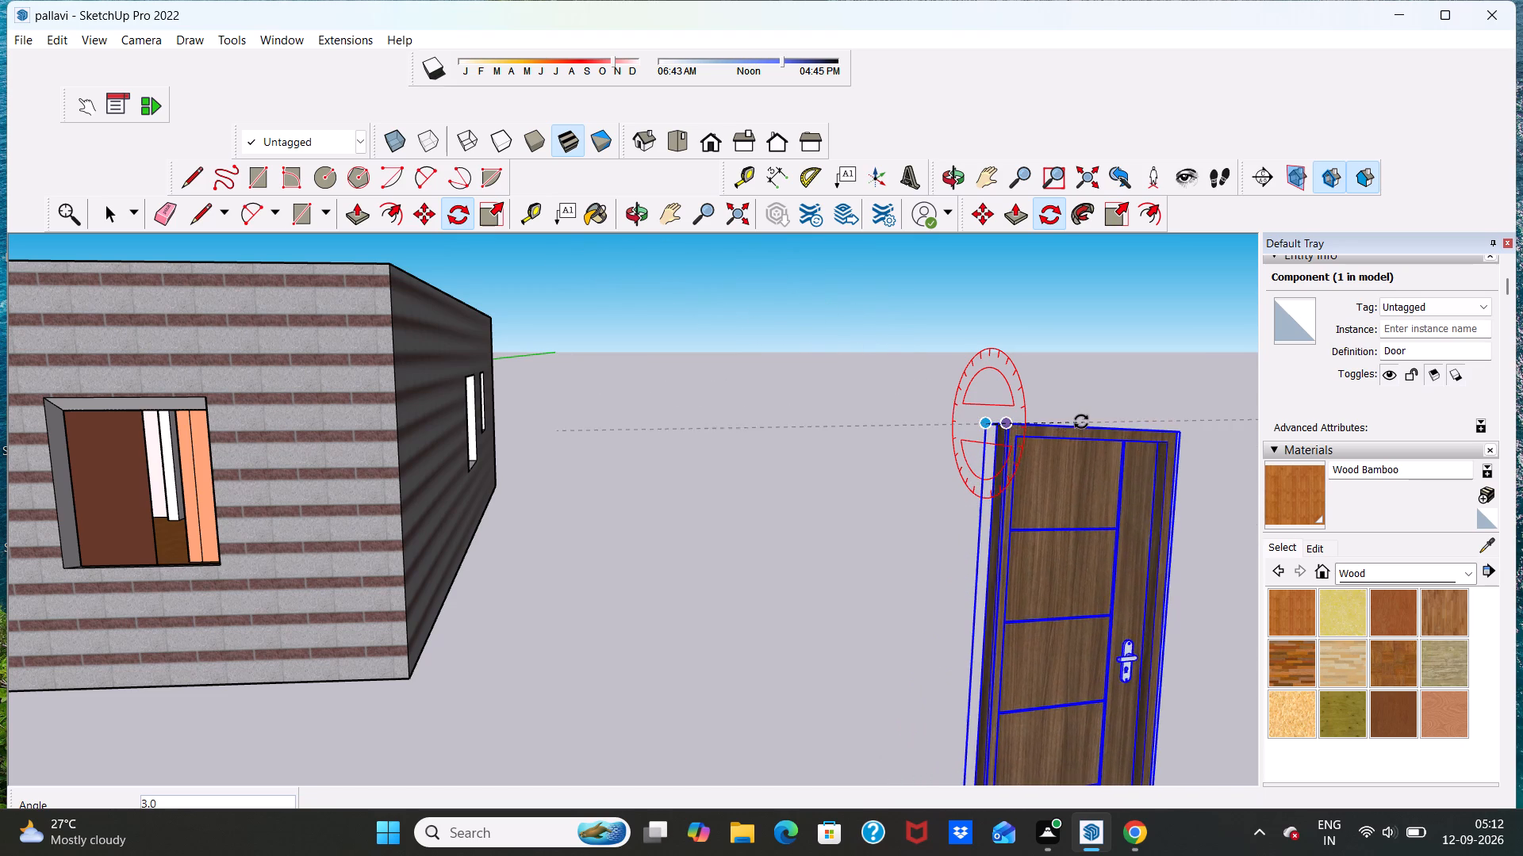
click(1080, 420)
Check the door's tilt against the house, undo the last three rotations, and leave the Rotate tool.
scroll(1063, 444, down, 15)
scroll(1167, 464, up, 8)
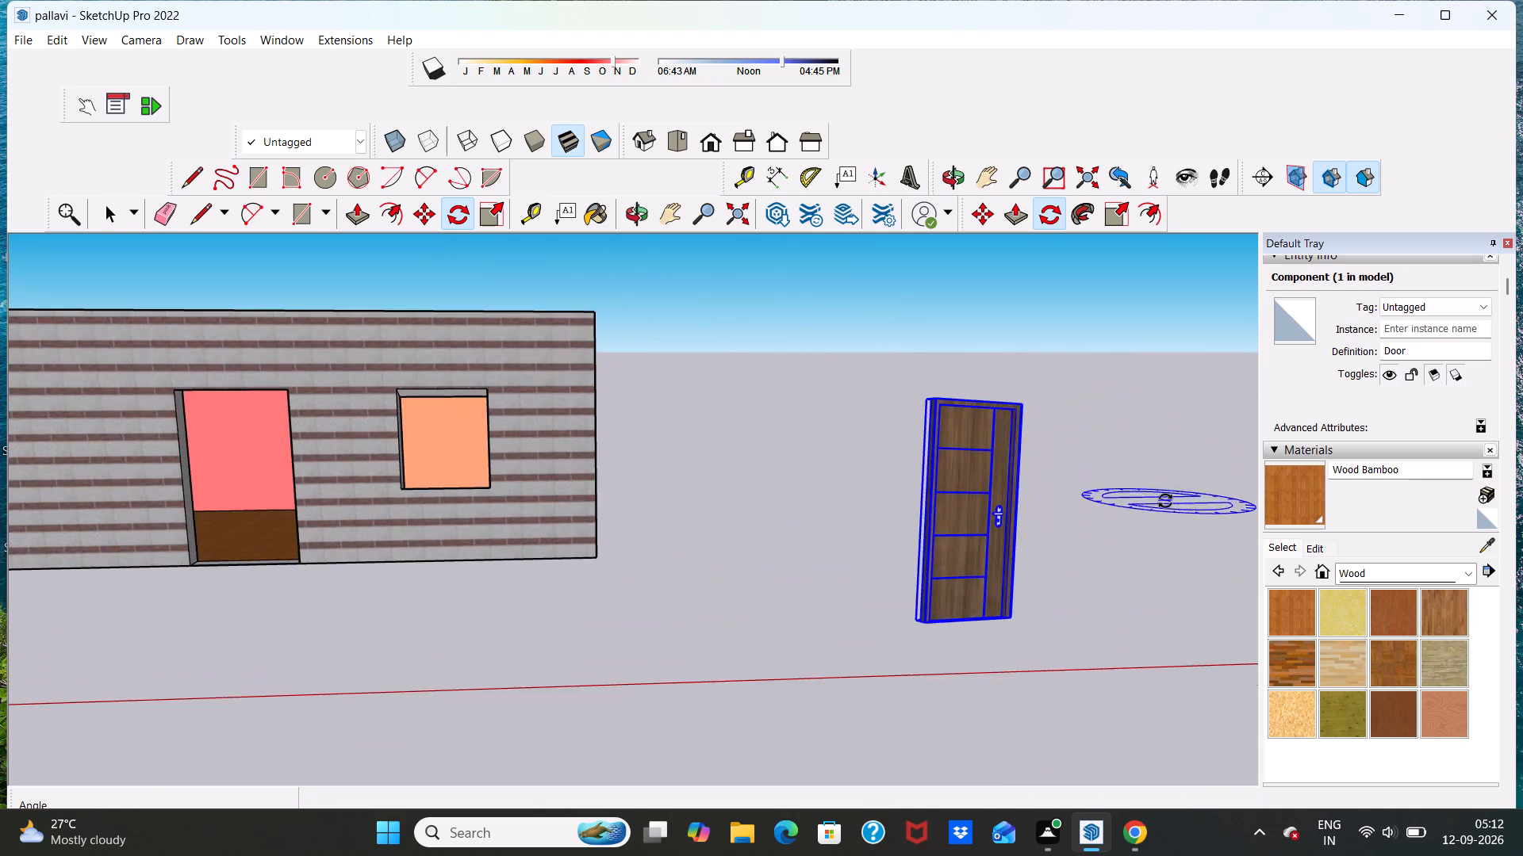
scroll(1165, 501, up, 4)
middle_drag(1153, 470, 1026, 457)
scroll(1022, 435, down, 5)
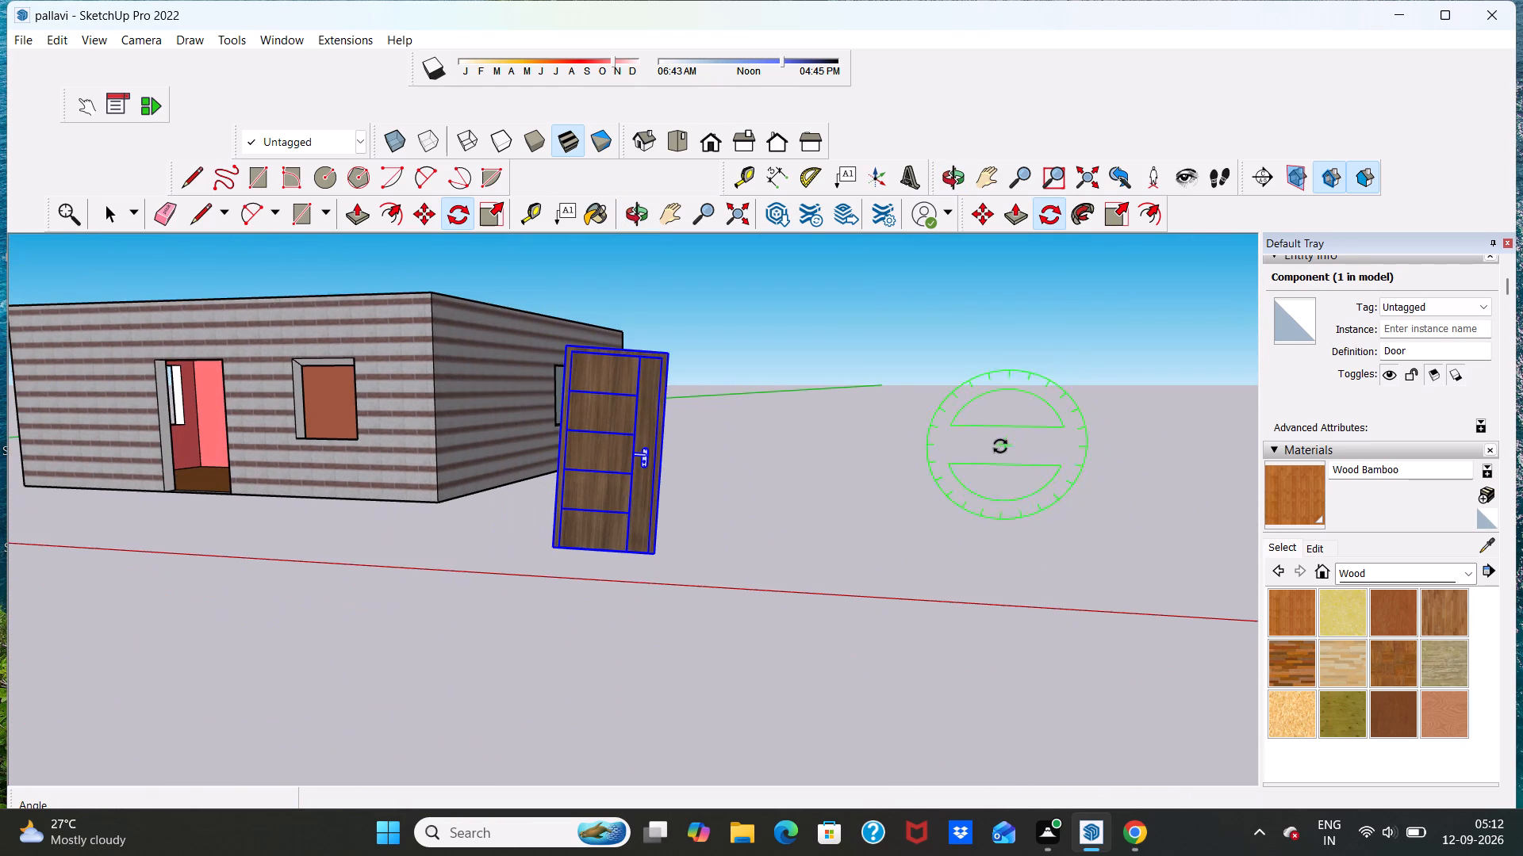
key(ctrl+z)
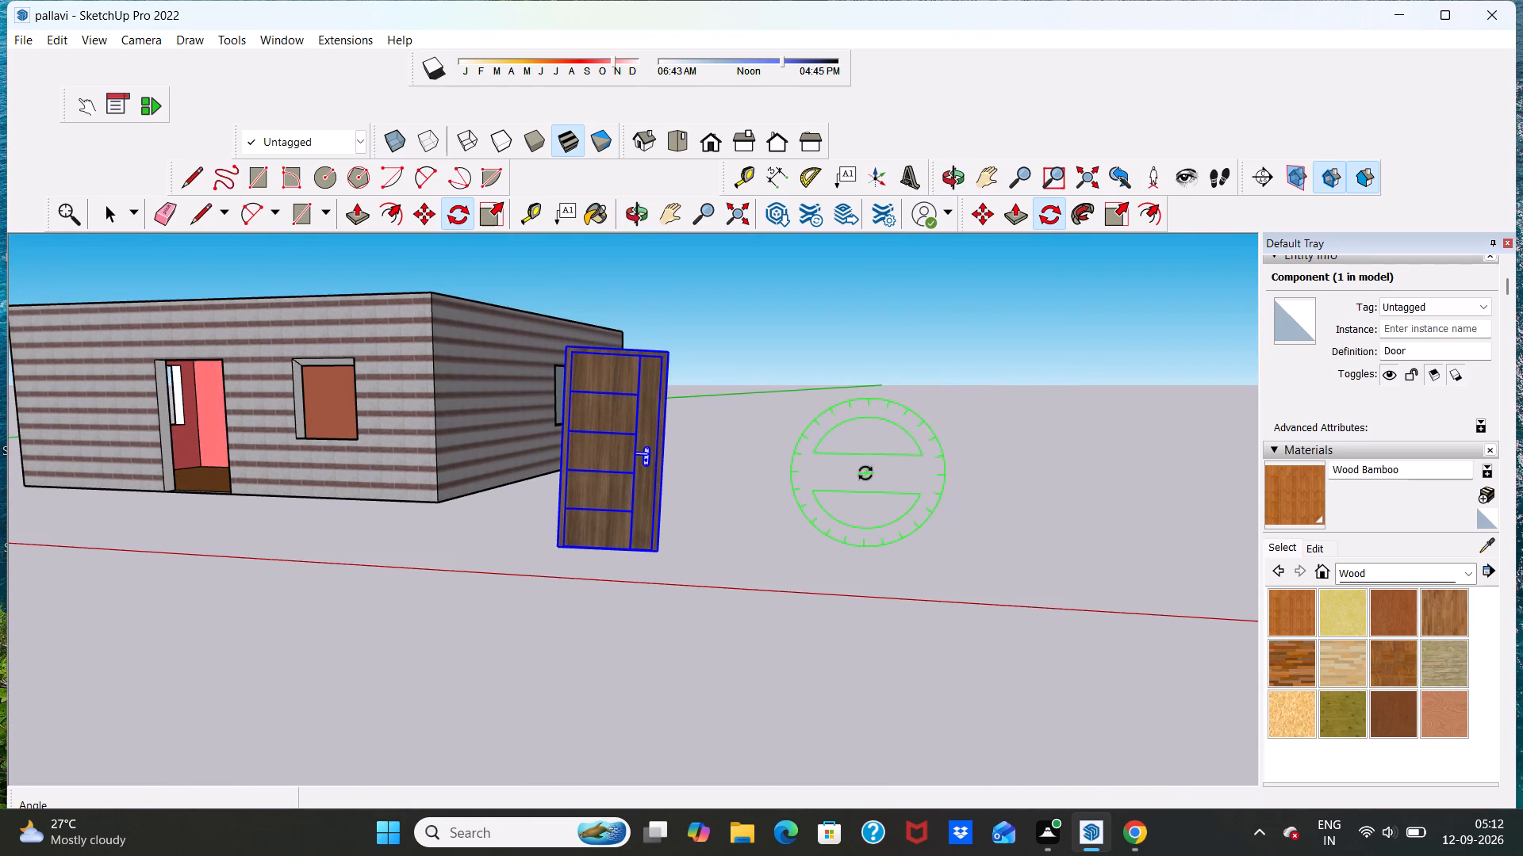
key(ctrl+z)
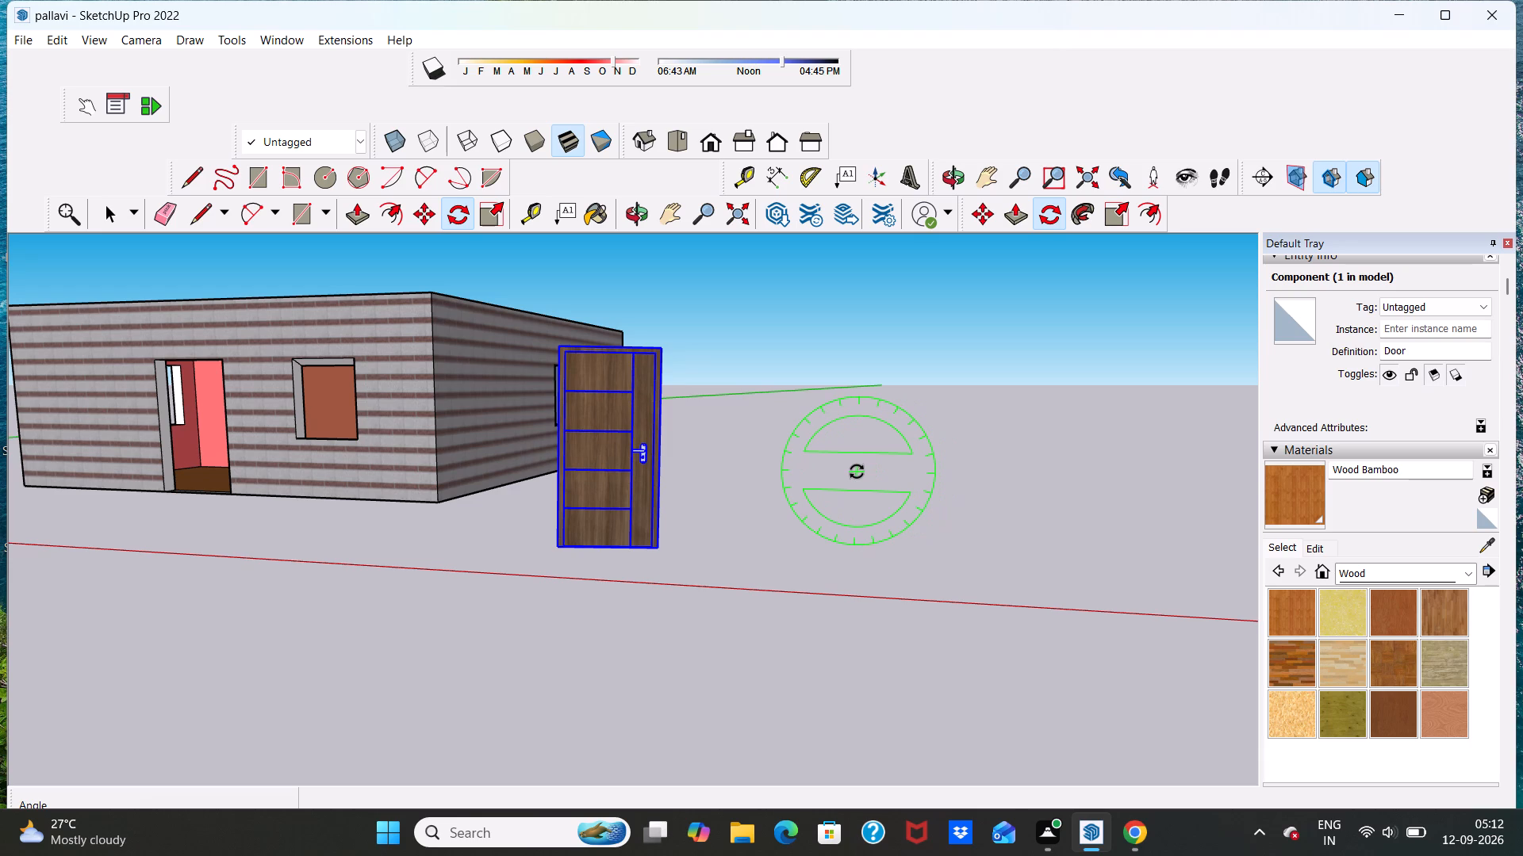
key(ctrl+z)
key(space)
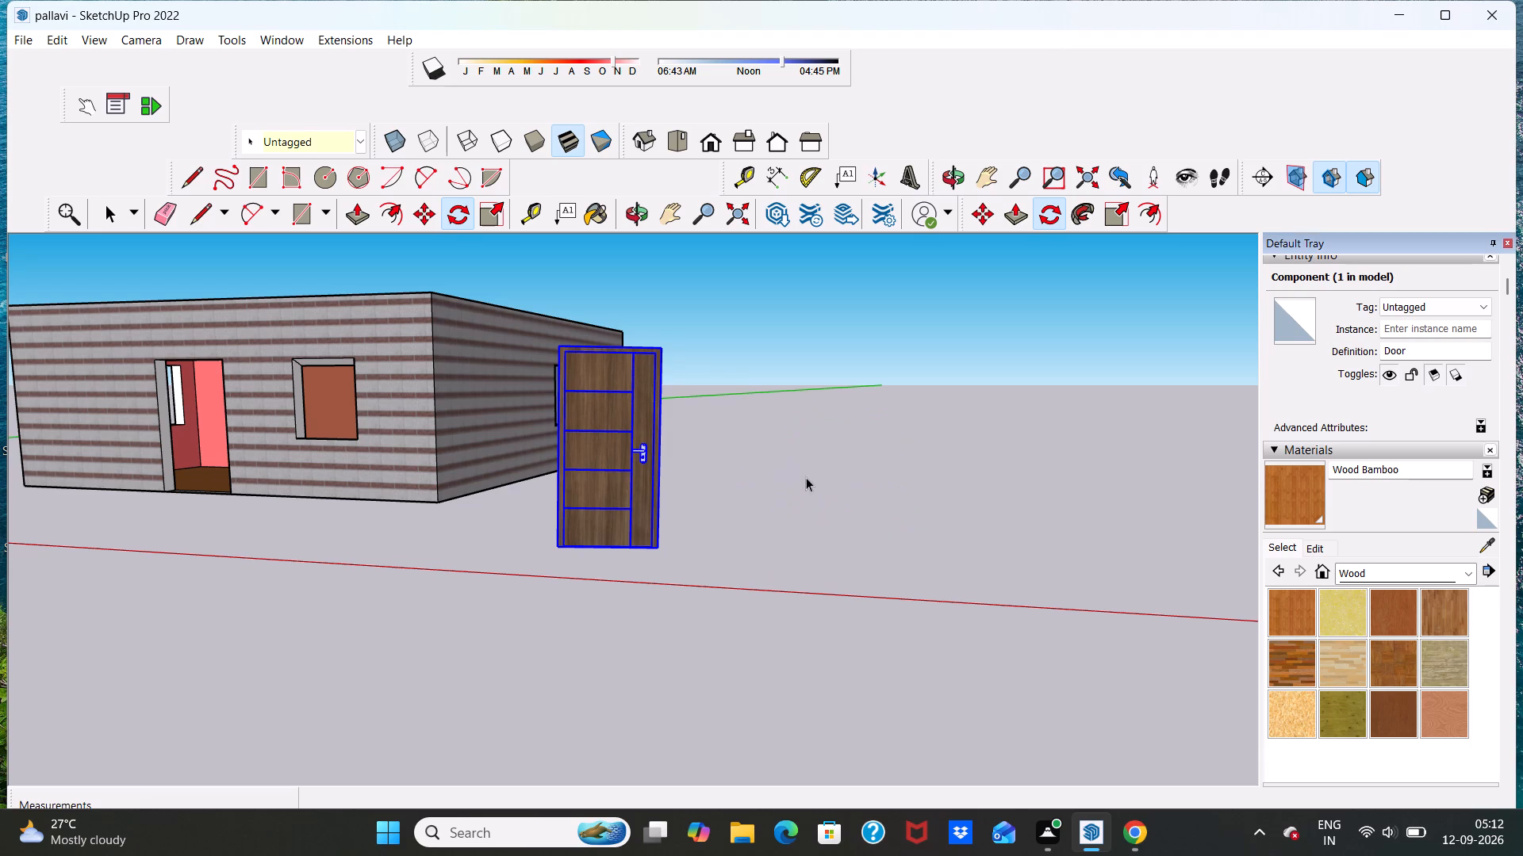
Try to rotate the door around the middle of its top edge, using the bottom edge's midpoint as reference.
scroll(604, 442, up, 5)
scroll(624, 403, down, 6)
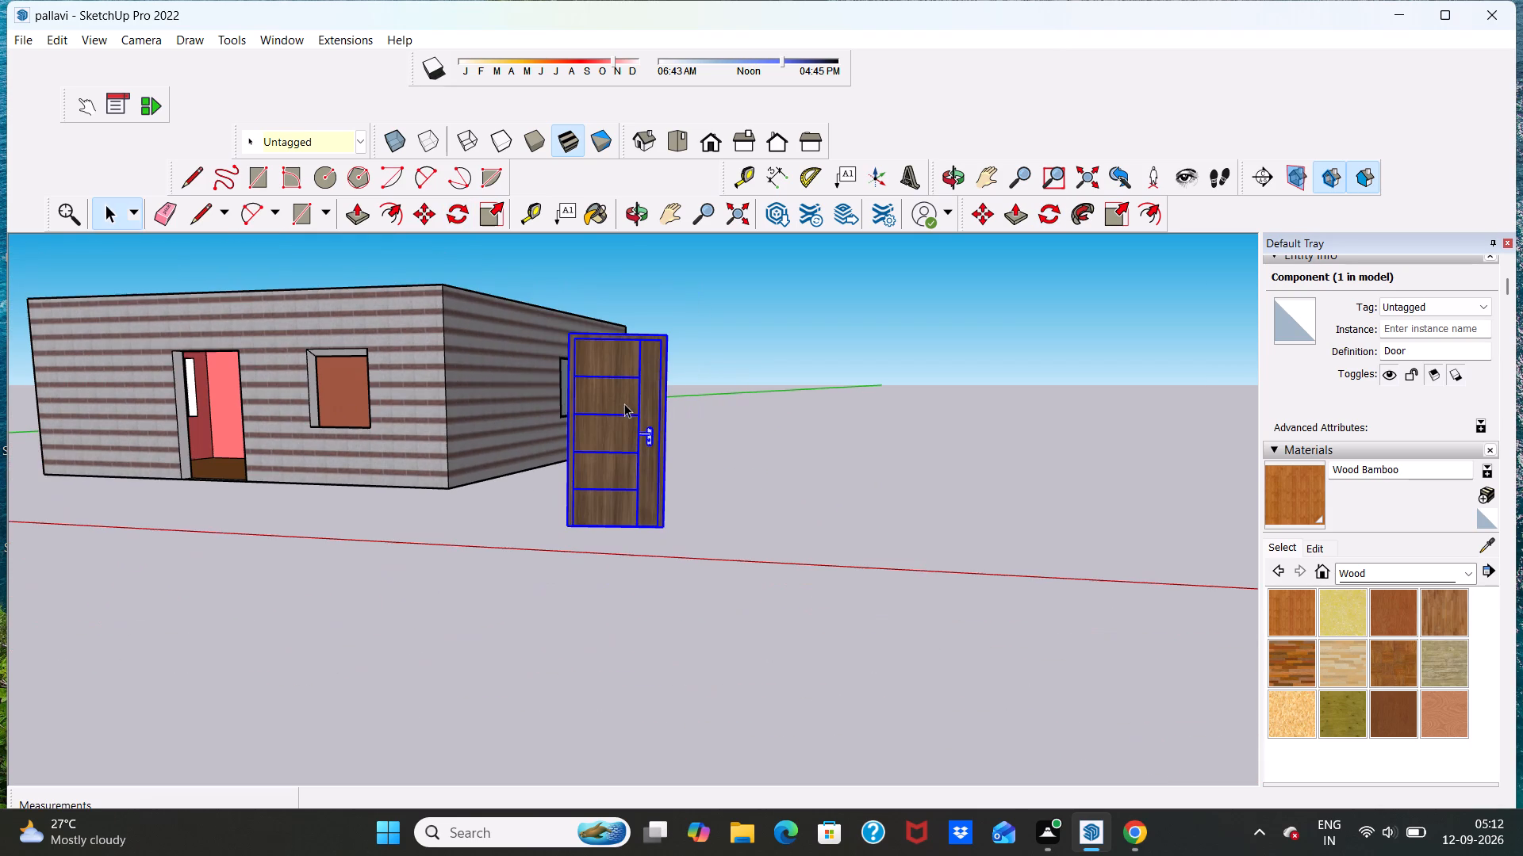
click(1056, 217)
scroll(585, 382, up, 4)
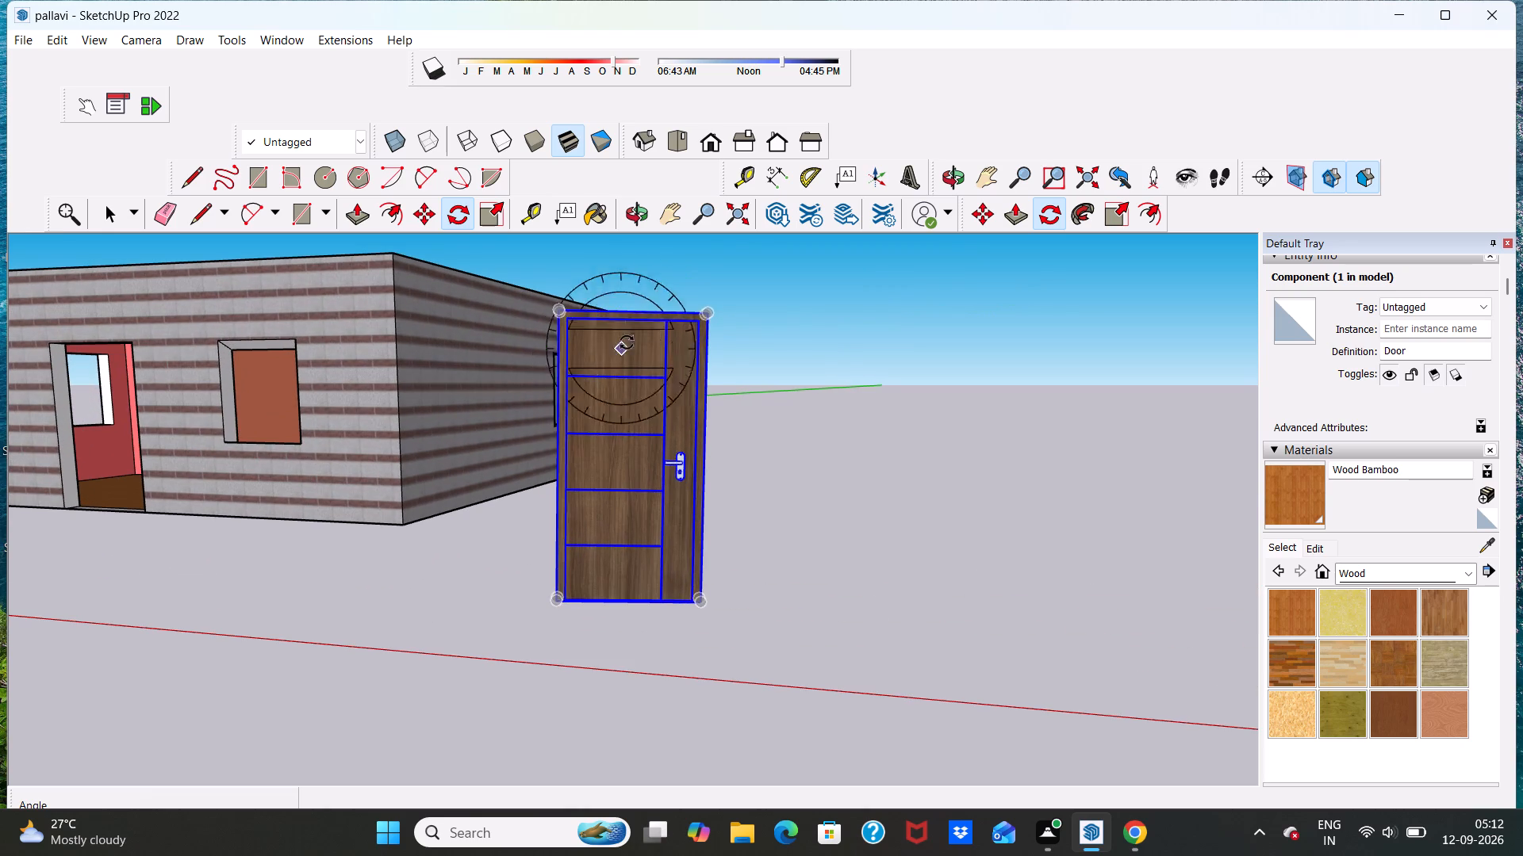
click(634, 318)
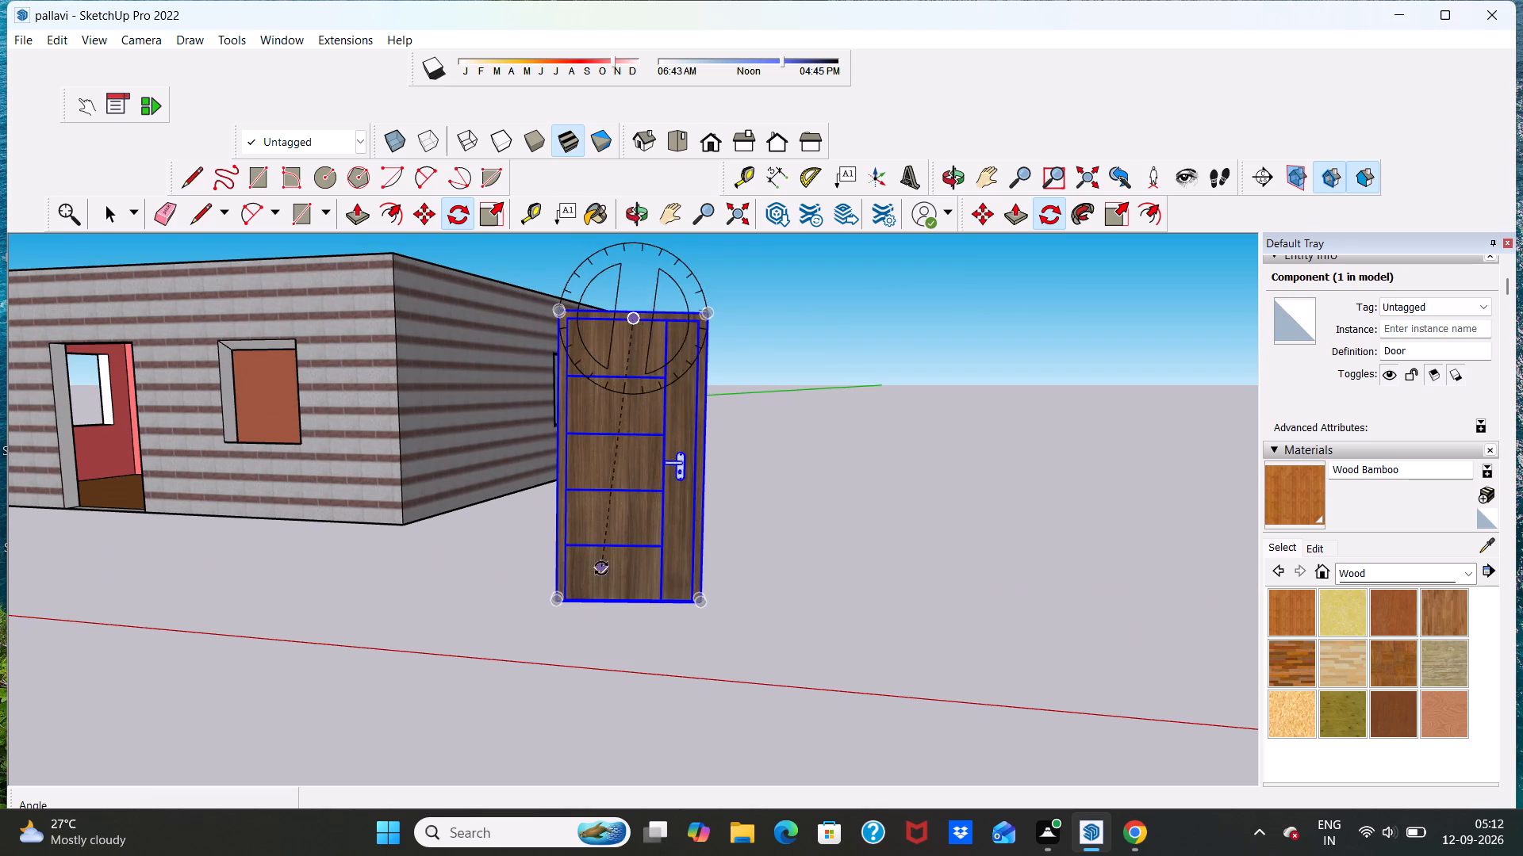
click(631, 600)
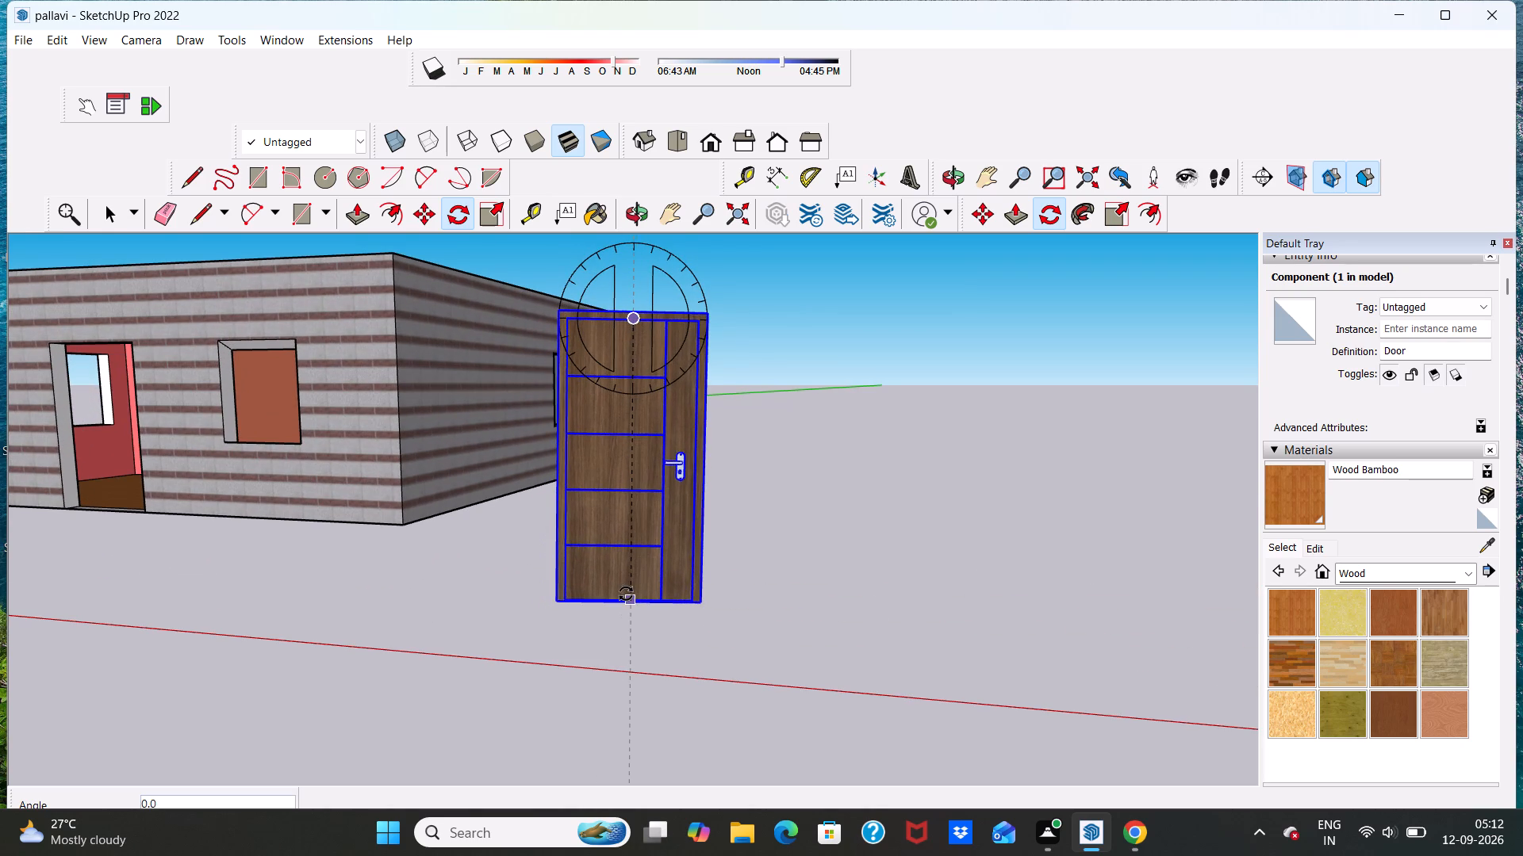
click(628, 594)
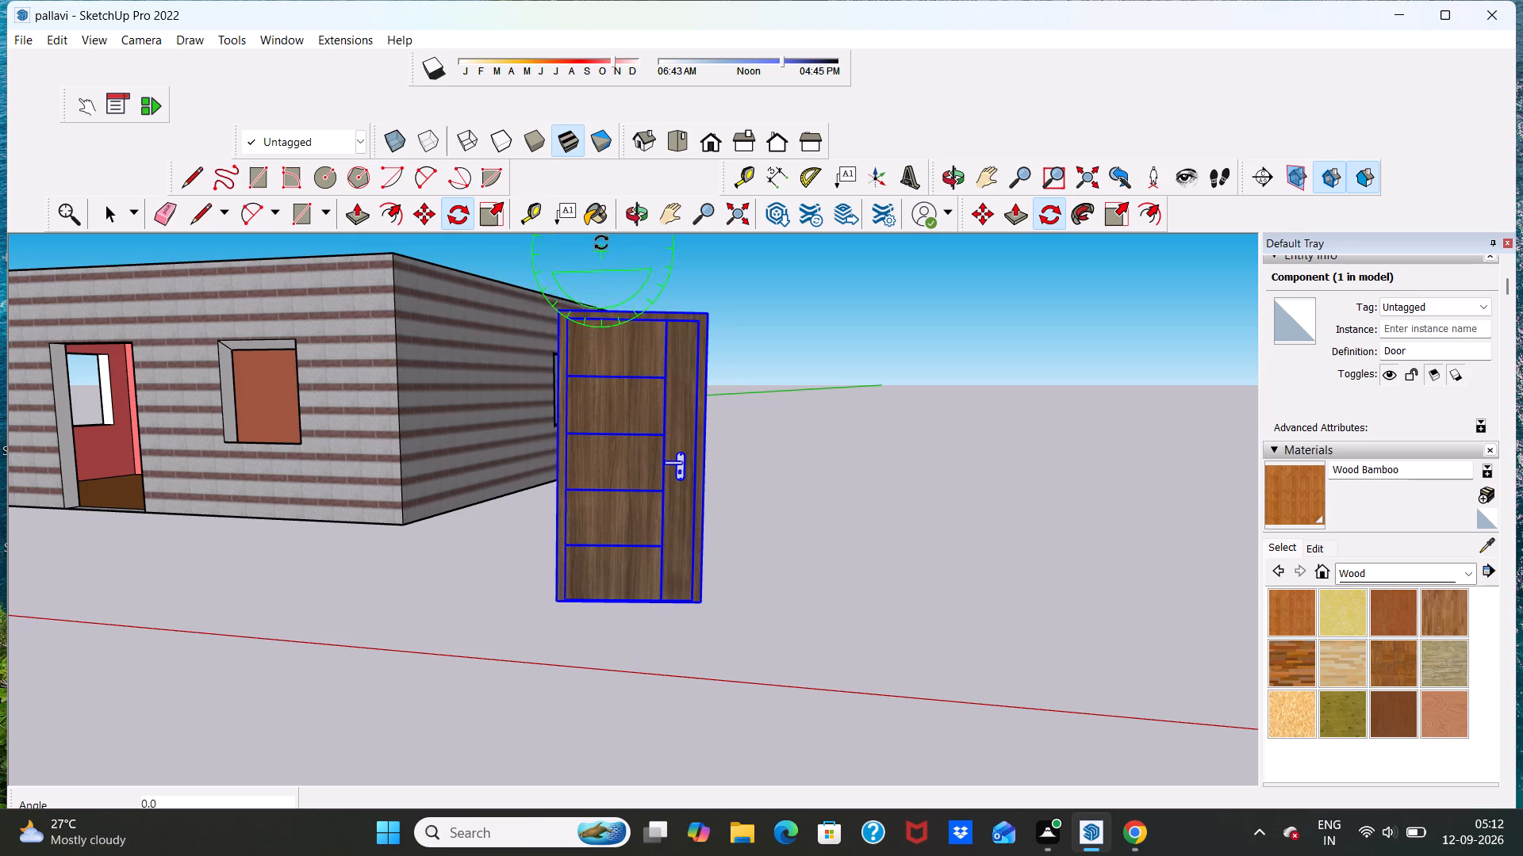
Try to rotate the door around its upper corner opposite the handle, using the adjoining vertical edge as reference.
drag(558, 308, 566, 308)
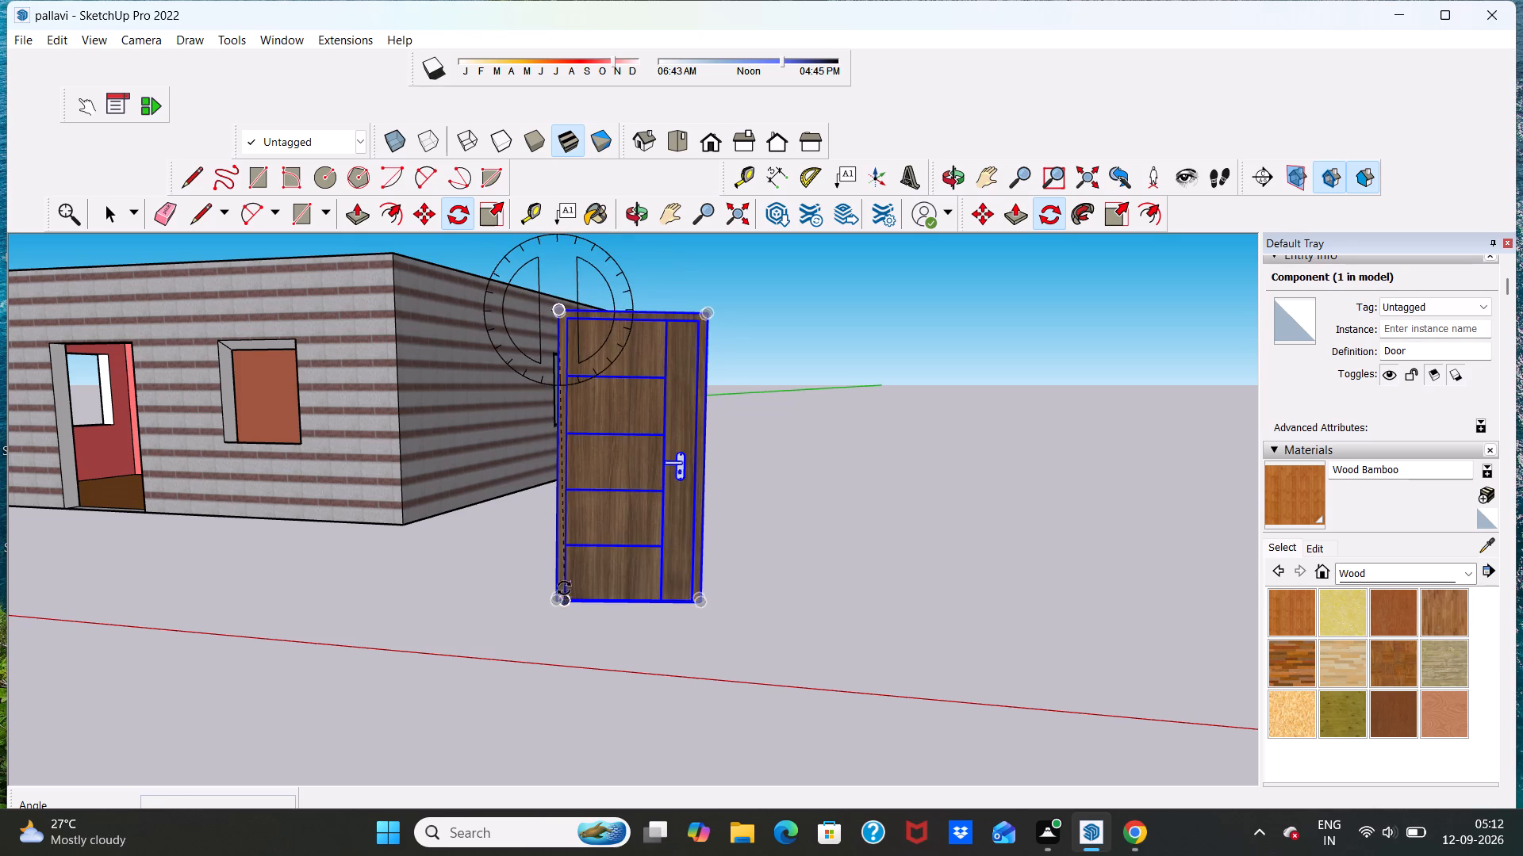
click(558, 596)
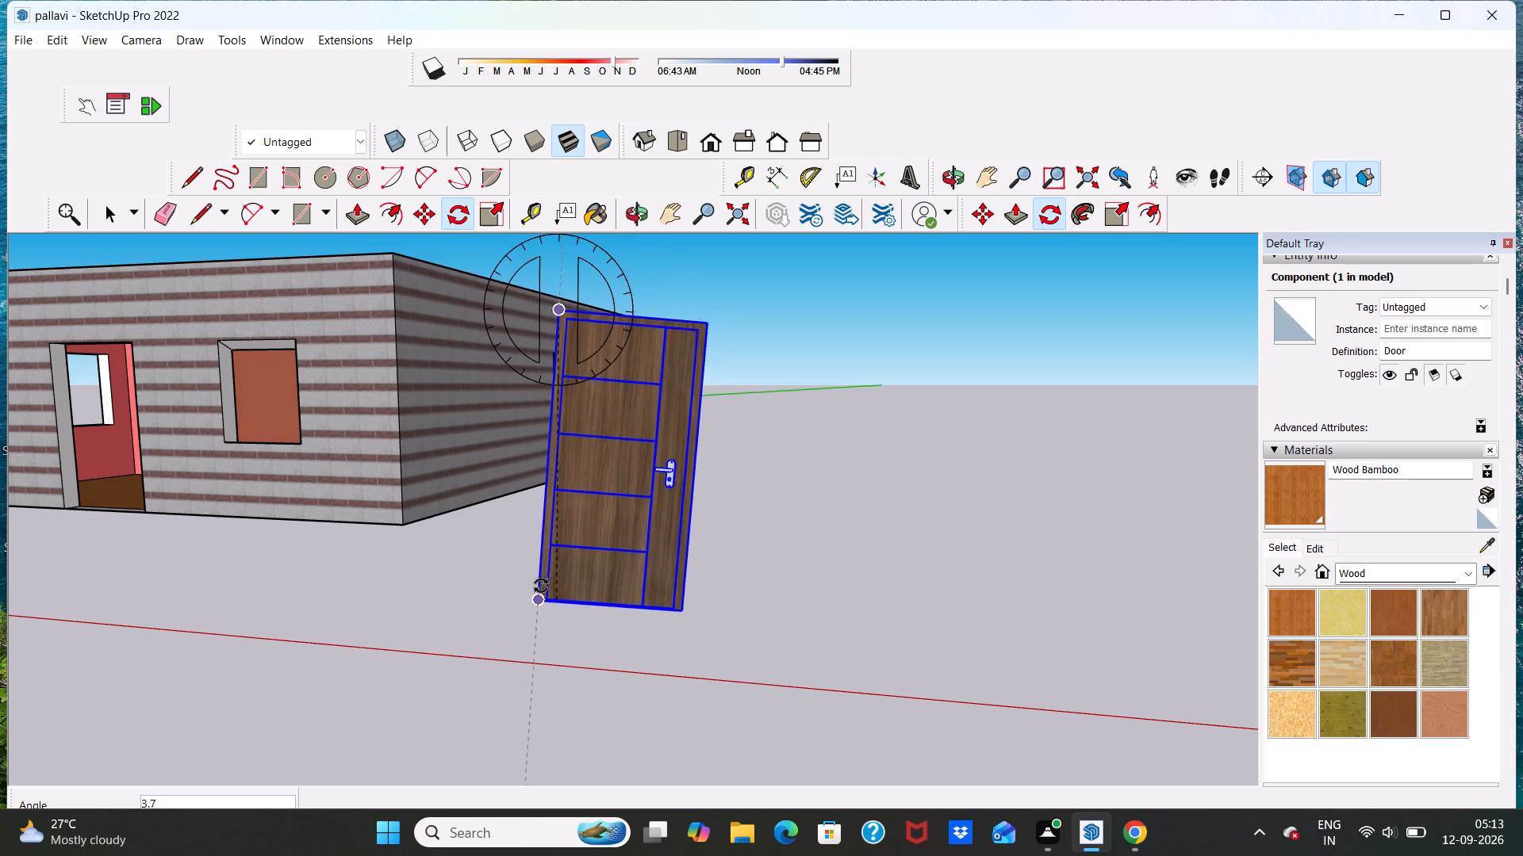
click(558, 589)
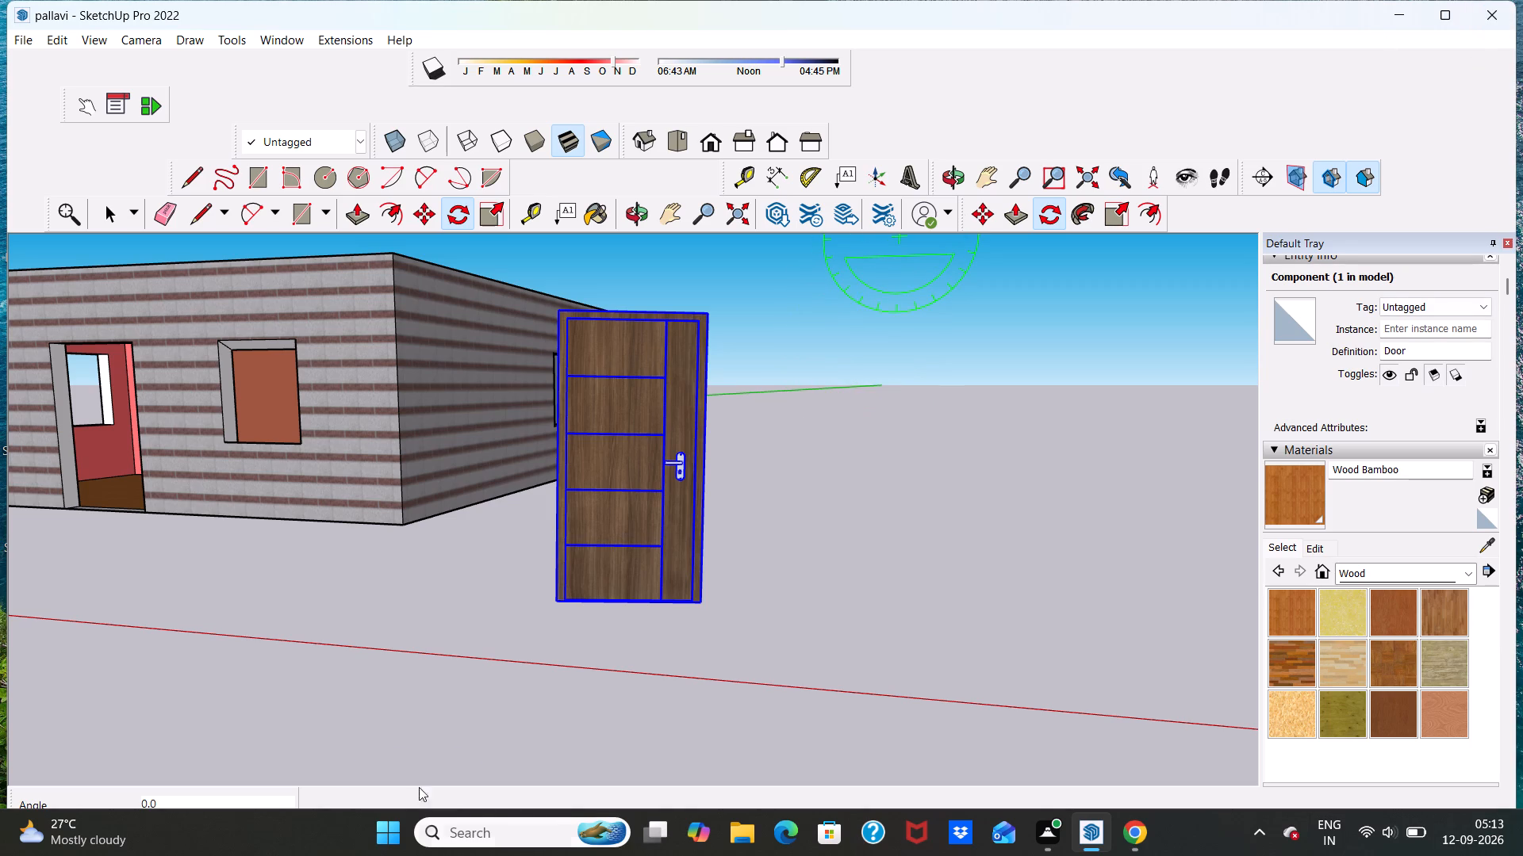
Rotate the door about 6° around its lower handle-side corner, using the bottom edge as reference.
middle_drag(866, 548, 816, 556)
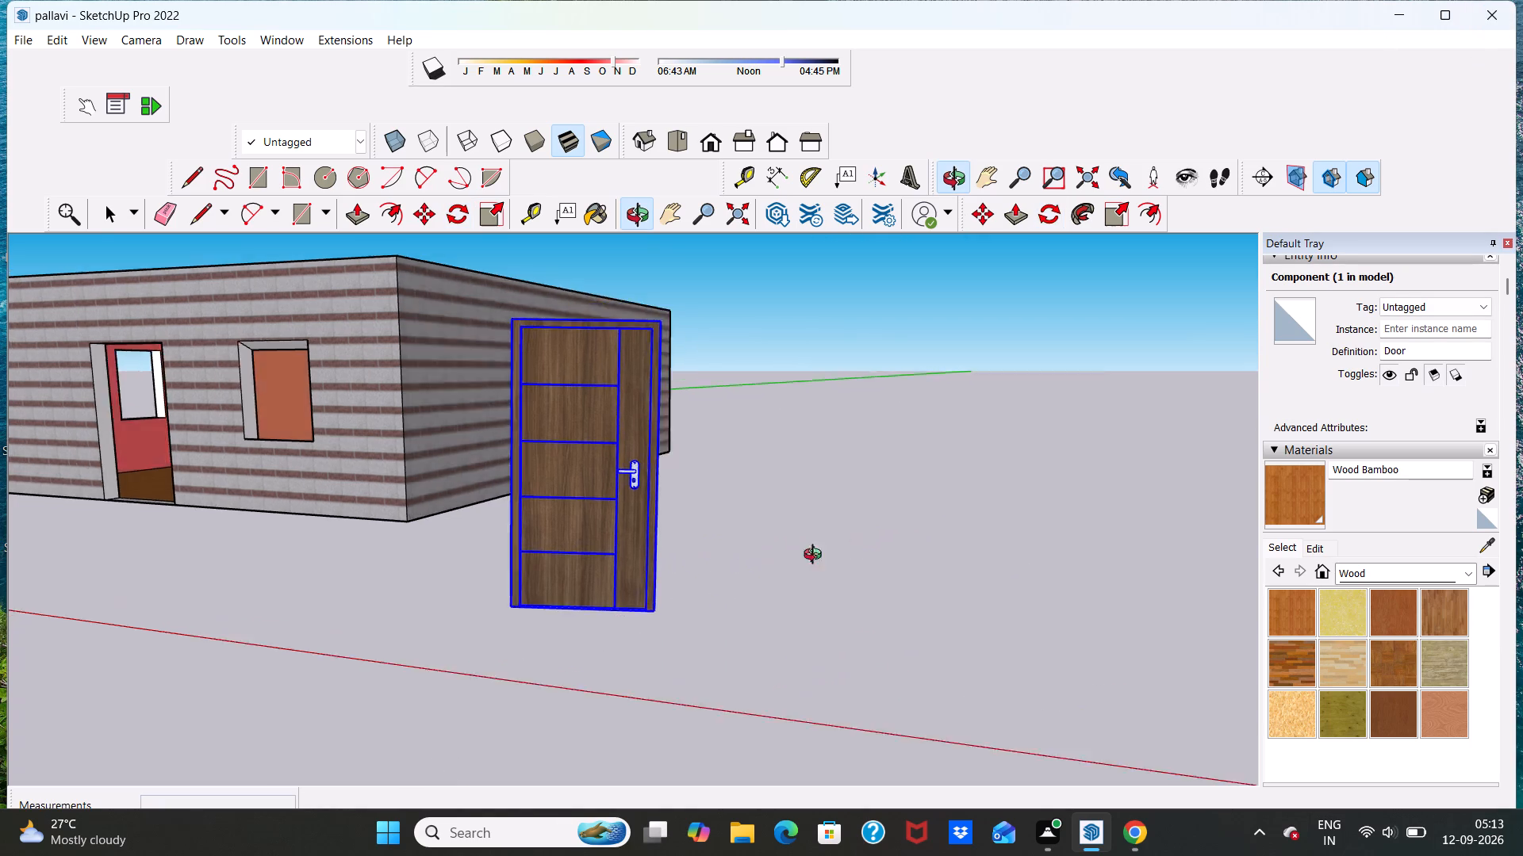
middle_drag(816, 556, 586, 615)
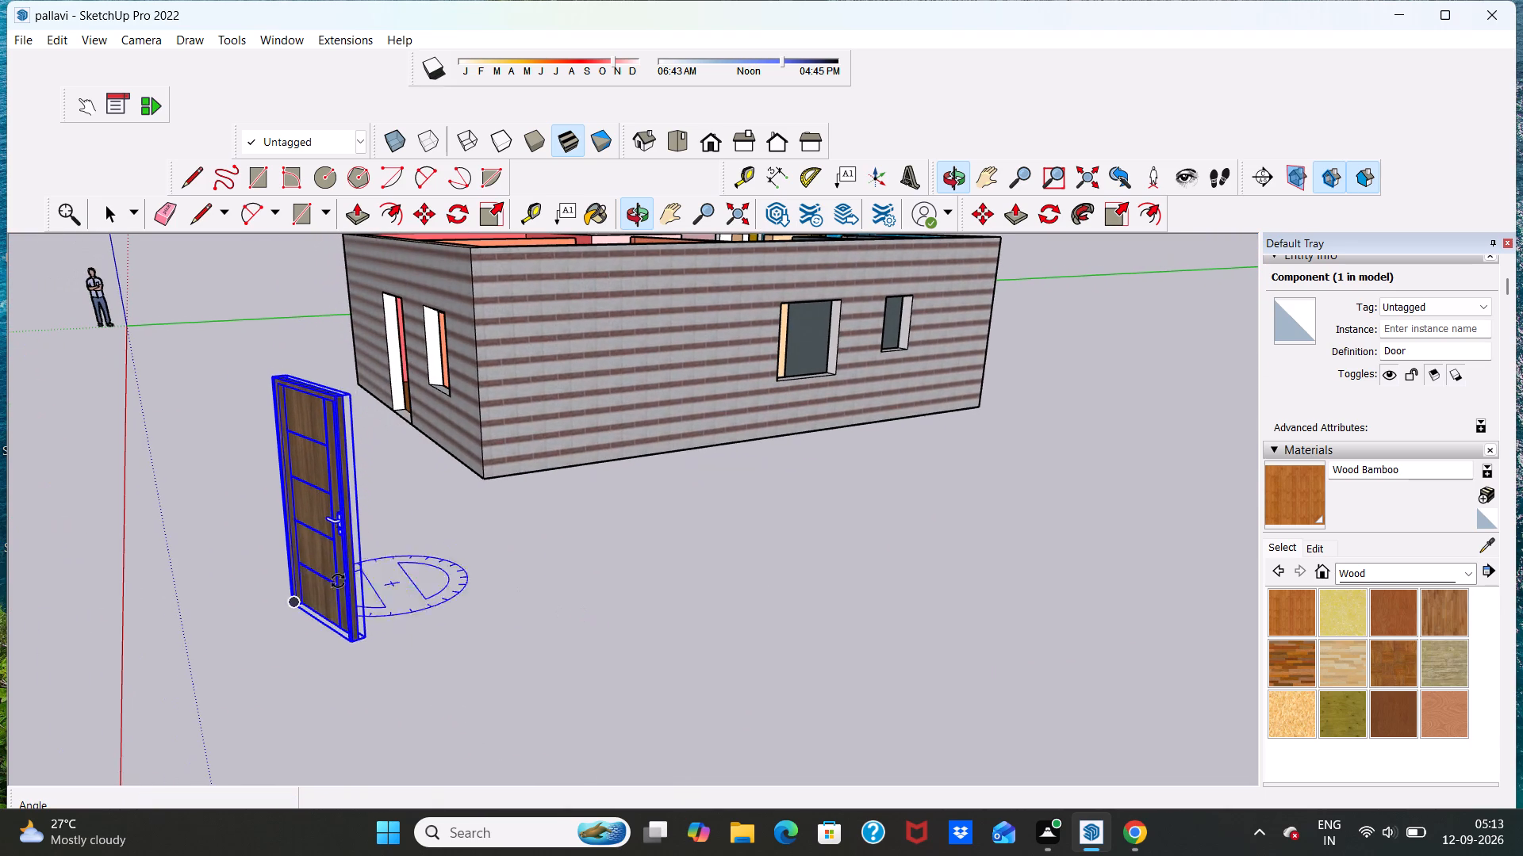
scroll(388, 630, up, 4)
middle_drag(708, 627, 709, 627)
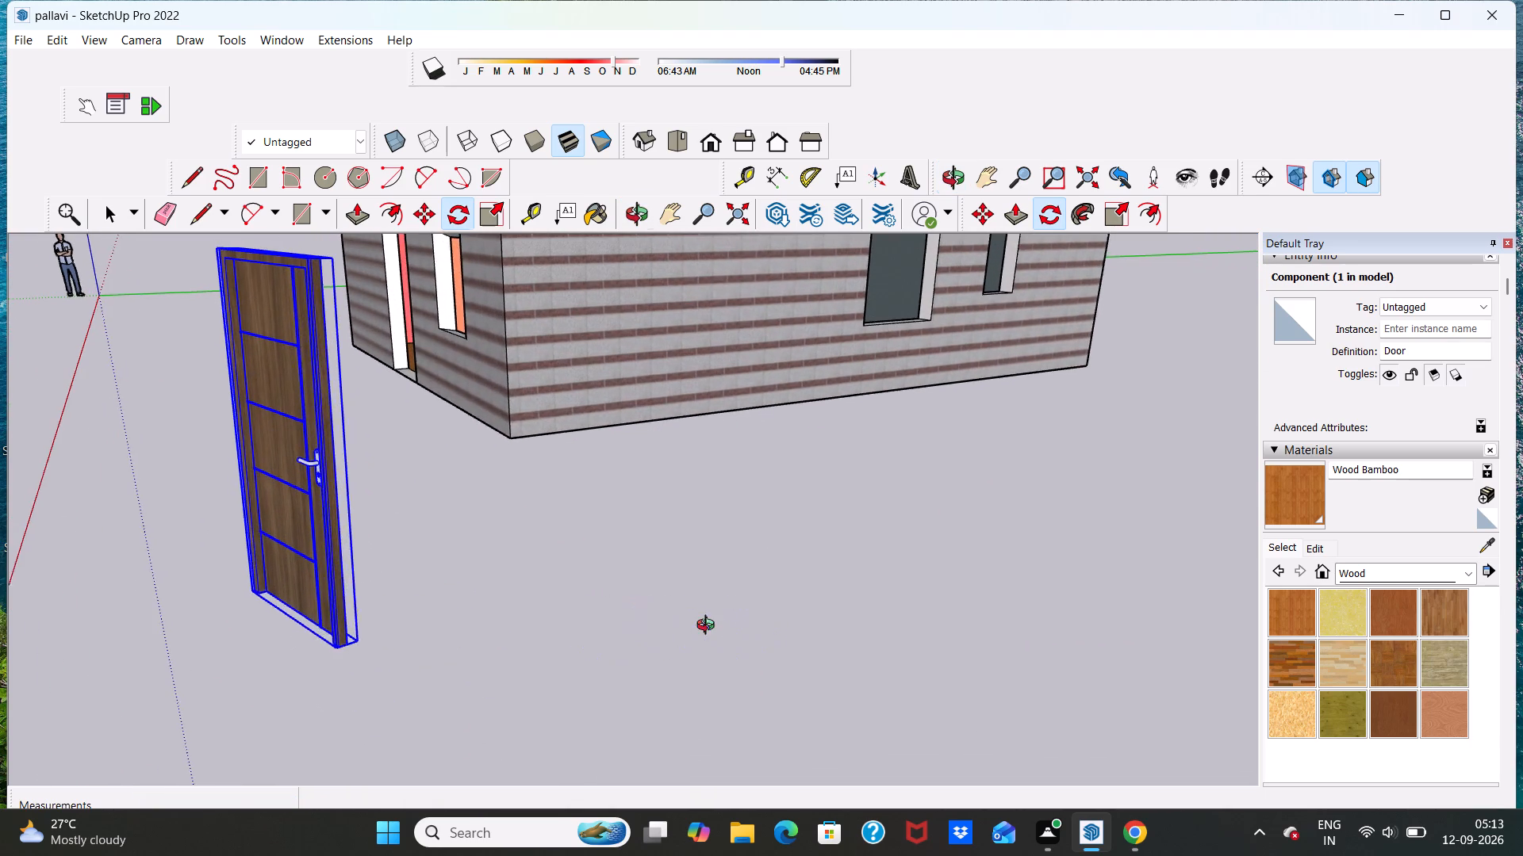
middle_drag(709, 627, 559, 655)
scroll(564, 657, down, 17)
scroll(639, 420, up, 5)
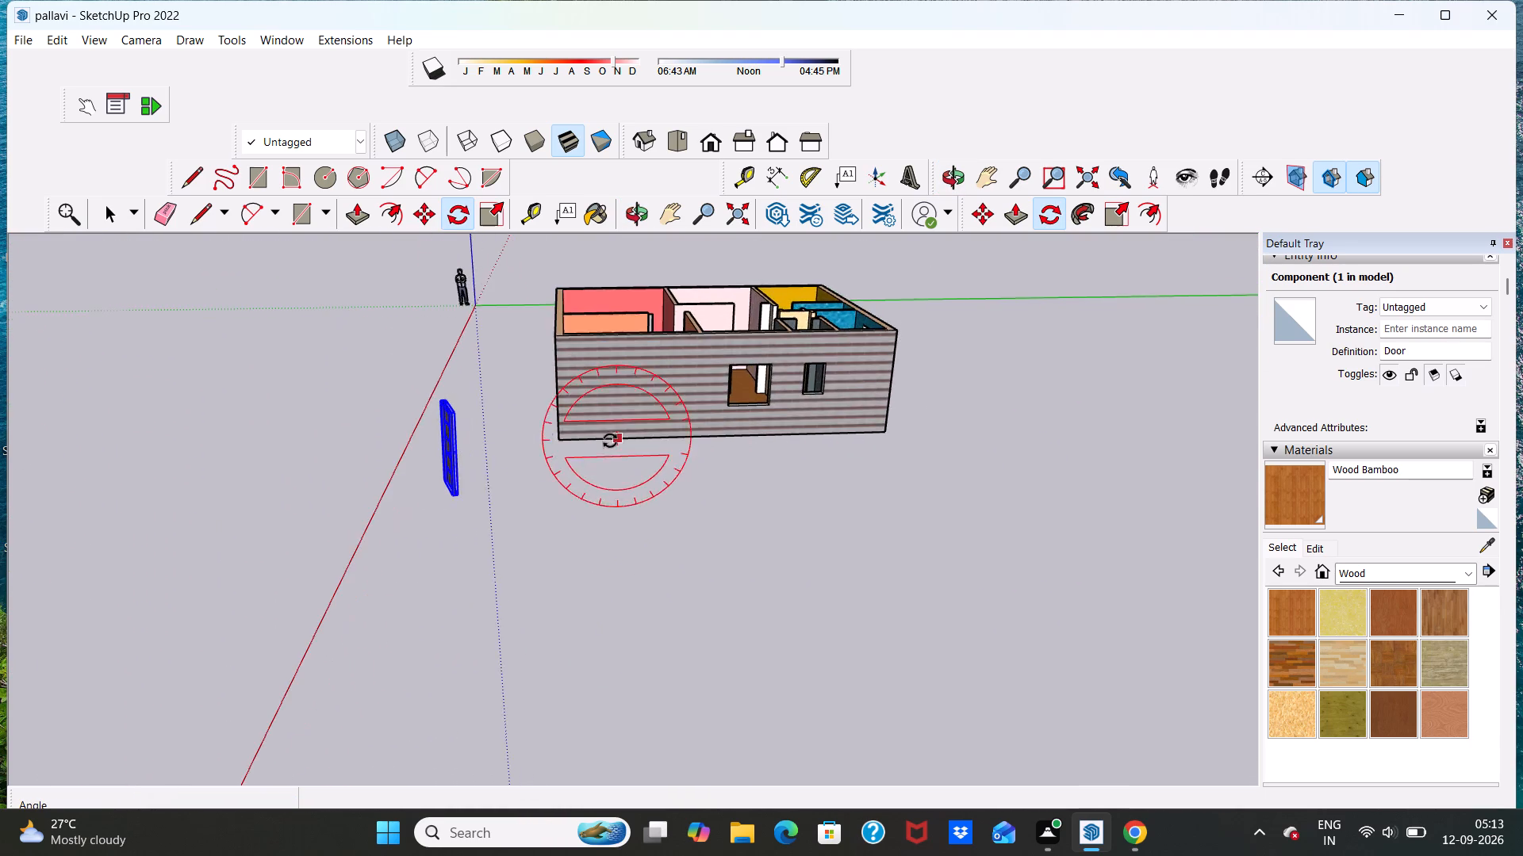
scroll(525, 459, up, 5)
middle_drag(554, 441, 340, 567)
scroll(556, 441, up, 1)
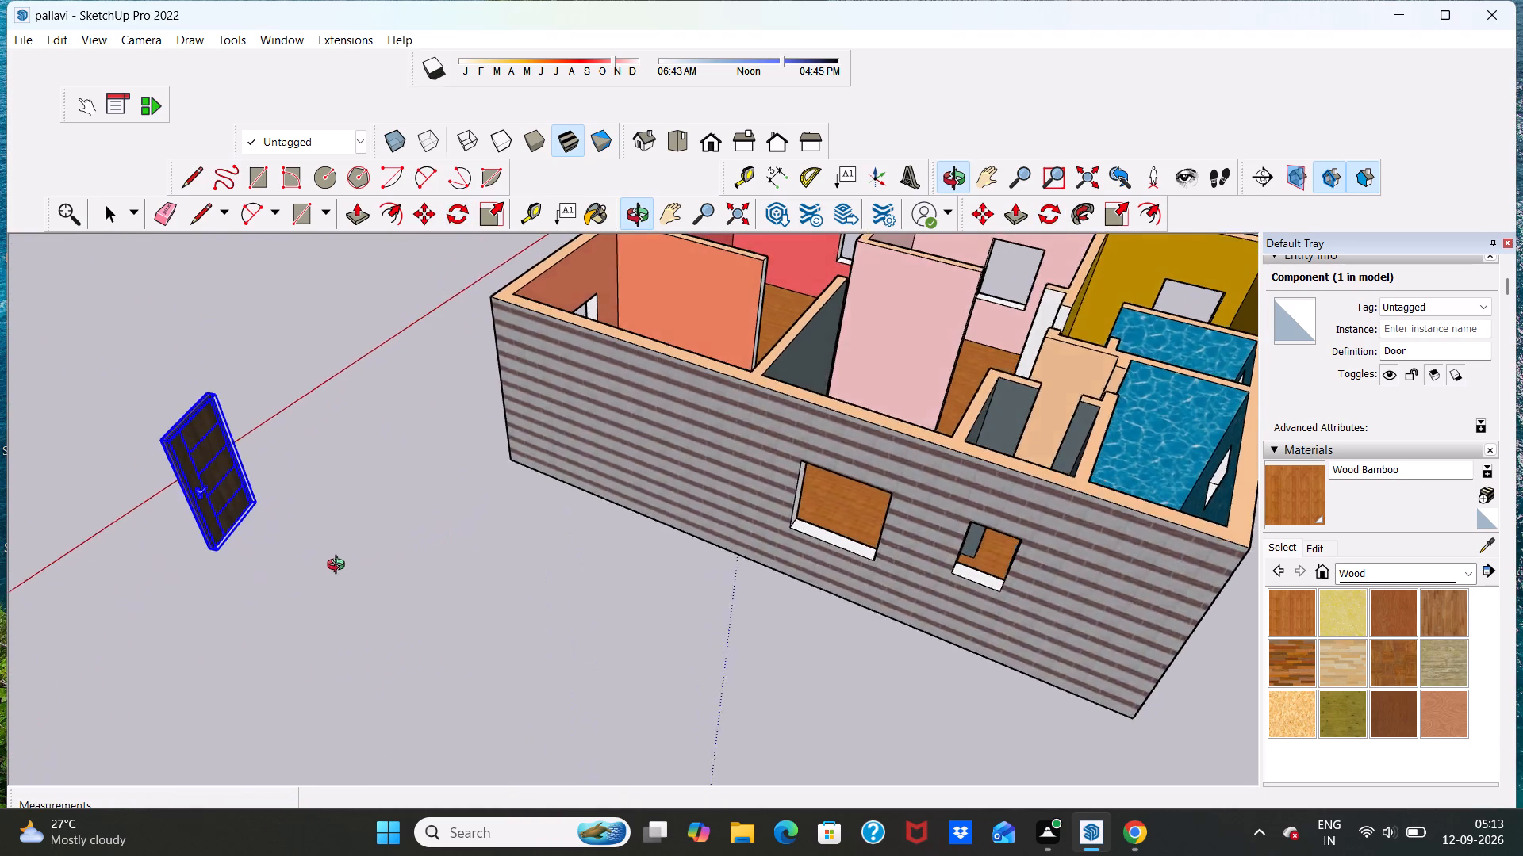
middle_drag(340, 567, 258, 571)
scroll(150, 432, up, 14)
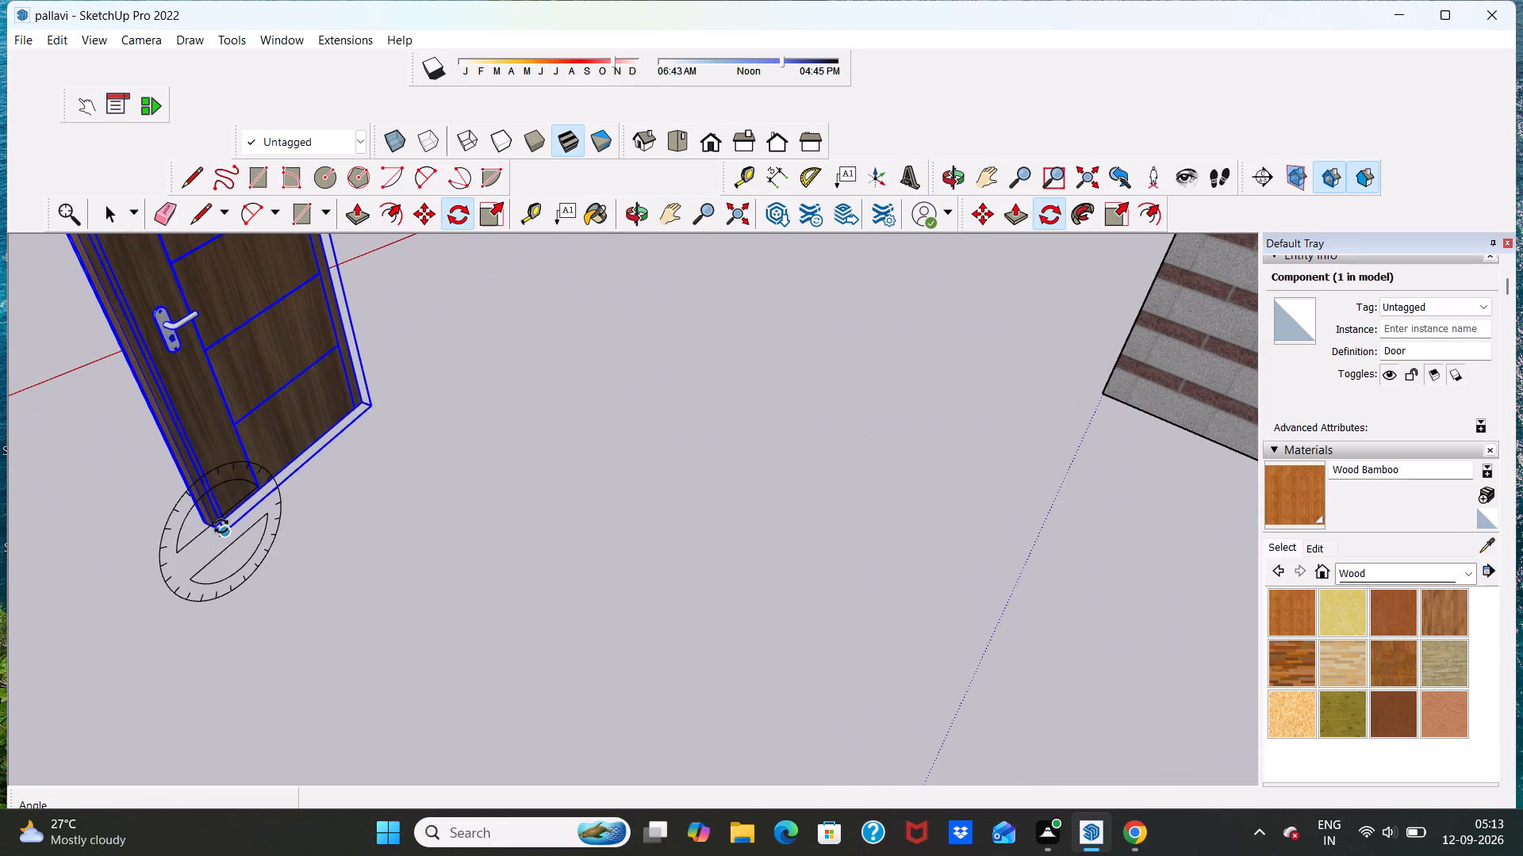
drag(223, 529, 232, 528)
click(379, 406)
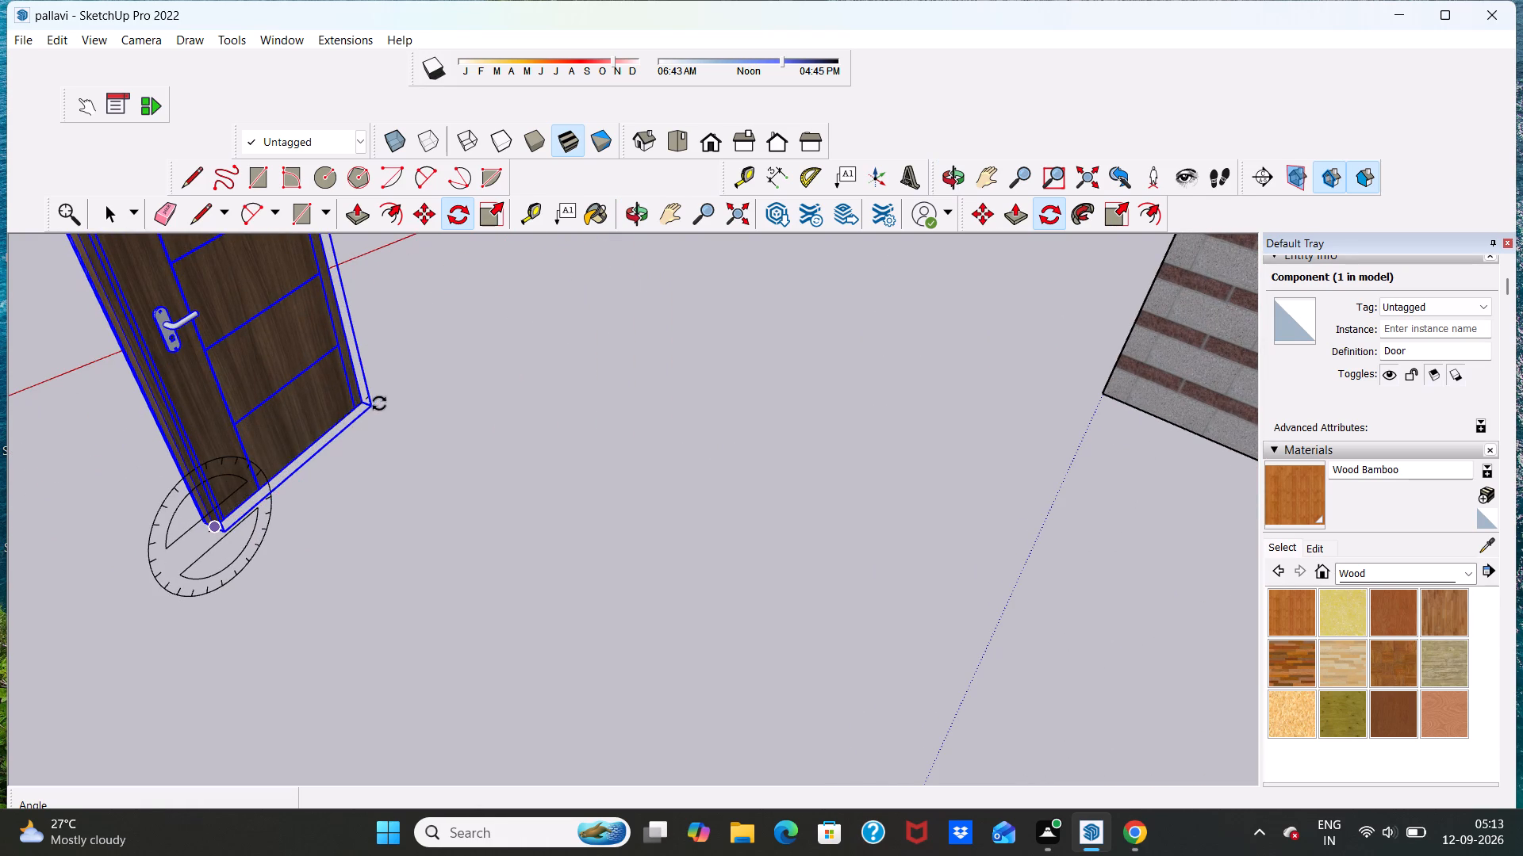
click(376, 411)
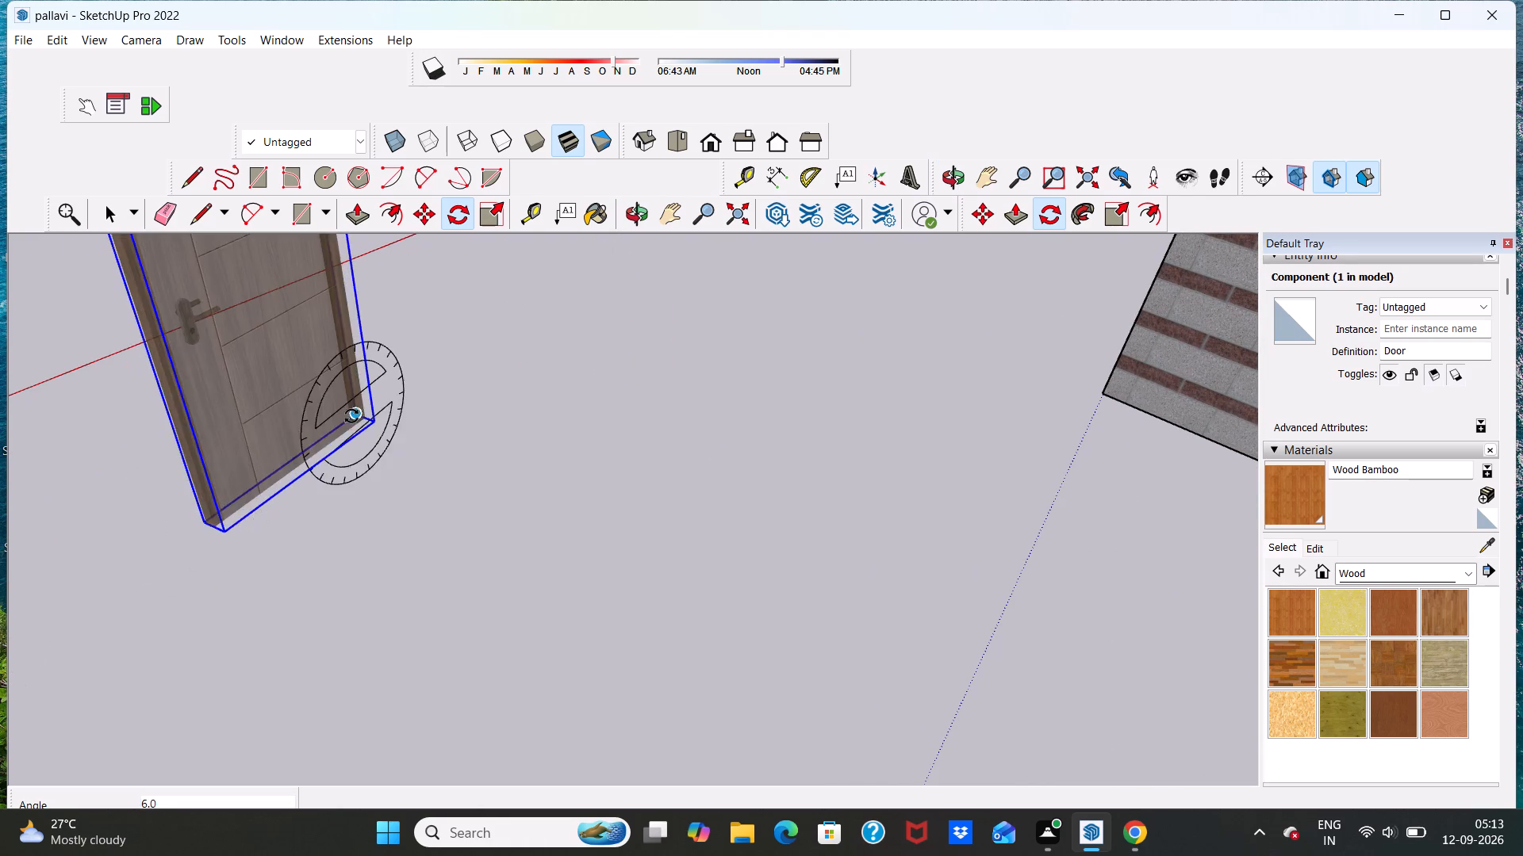
Rotate the door around the middle of its handle-side edge, using a point on the opposite vertical edge as reference.
scroll(357, 415, down, 16)
scroll(306, 398, up, 12)
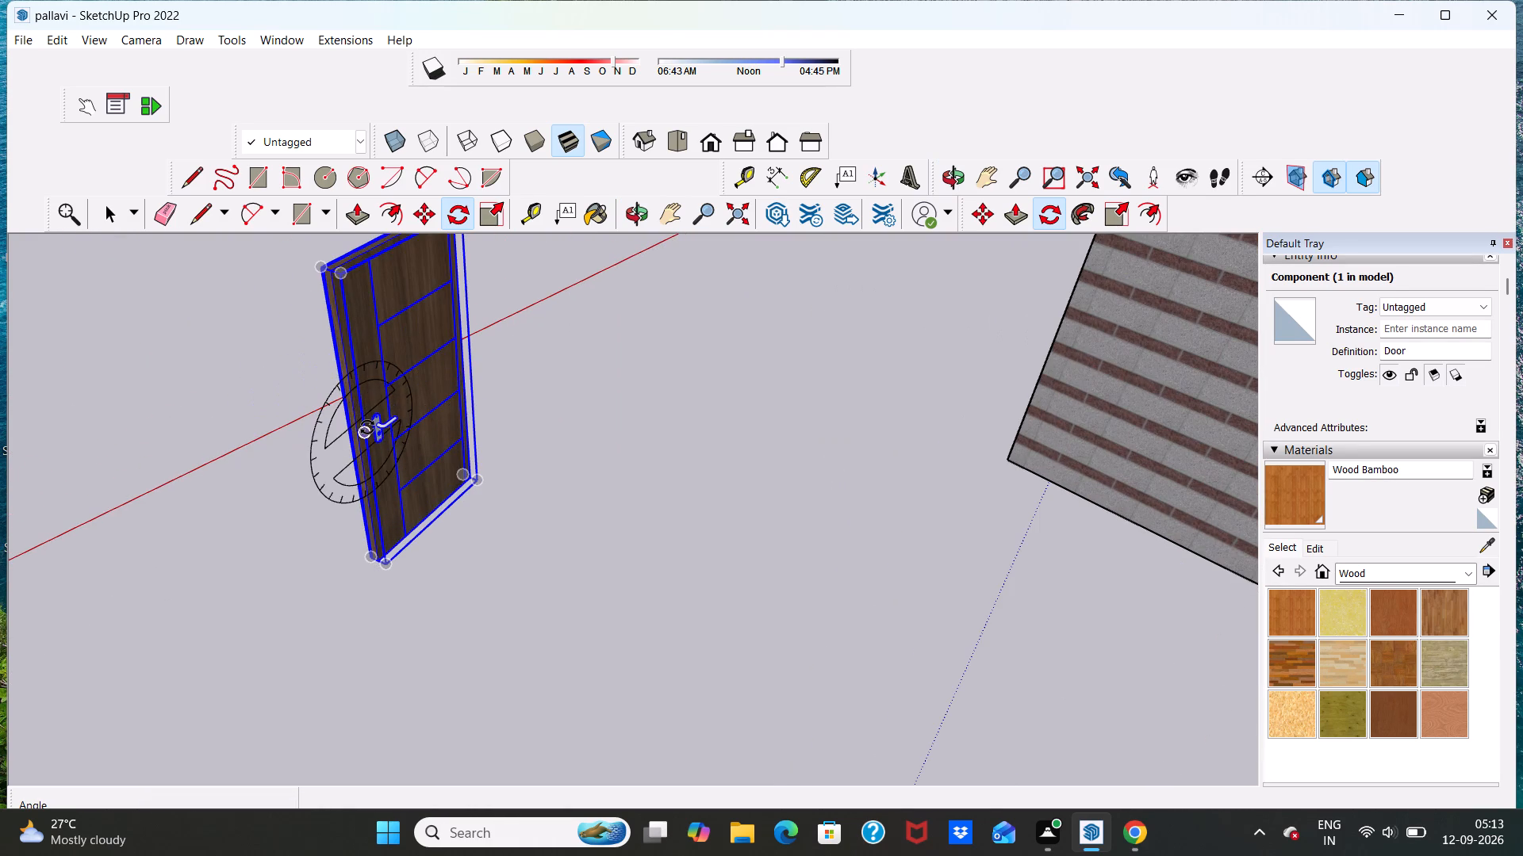
click(366, 426)
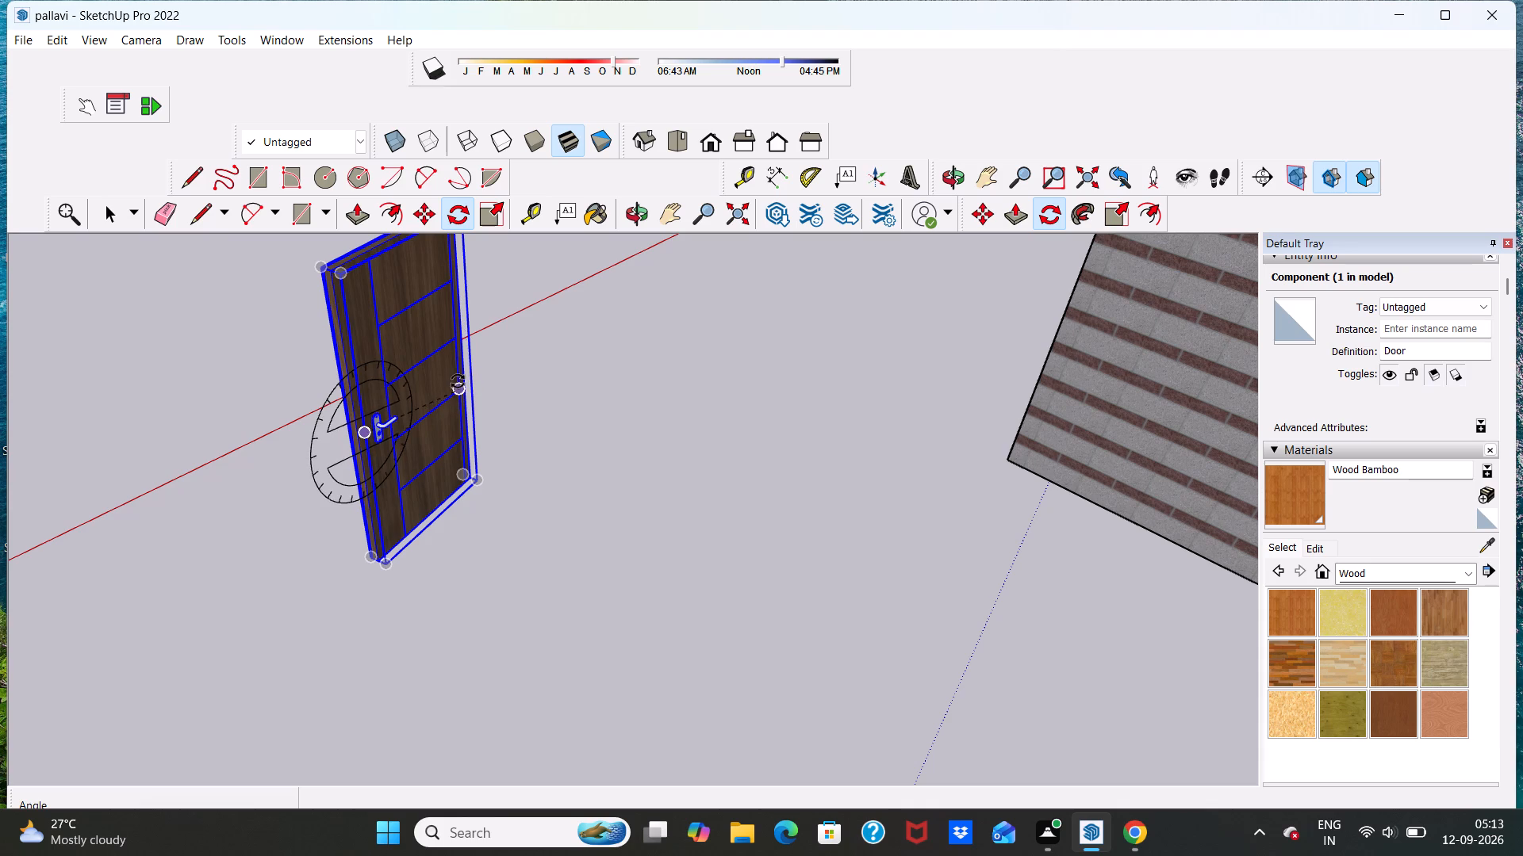
click(463, 381)
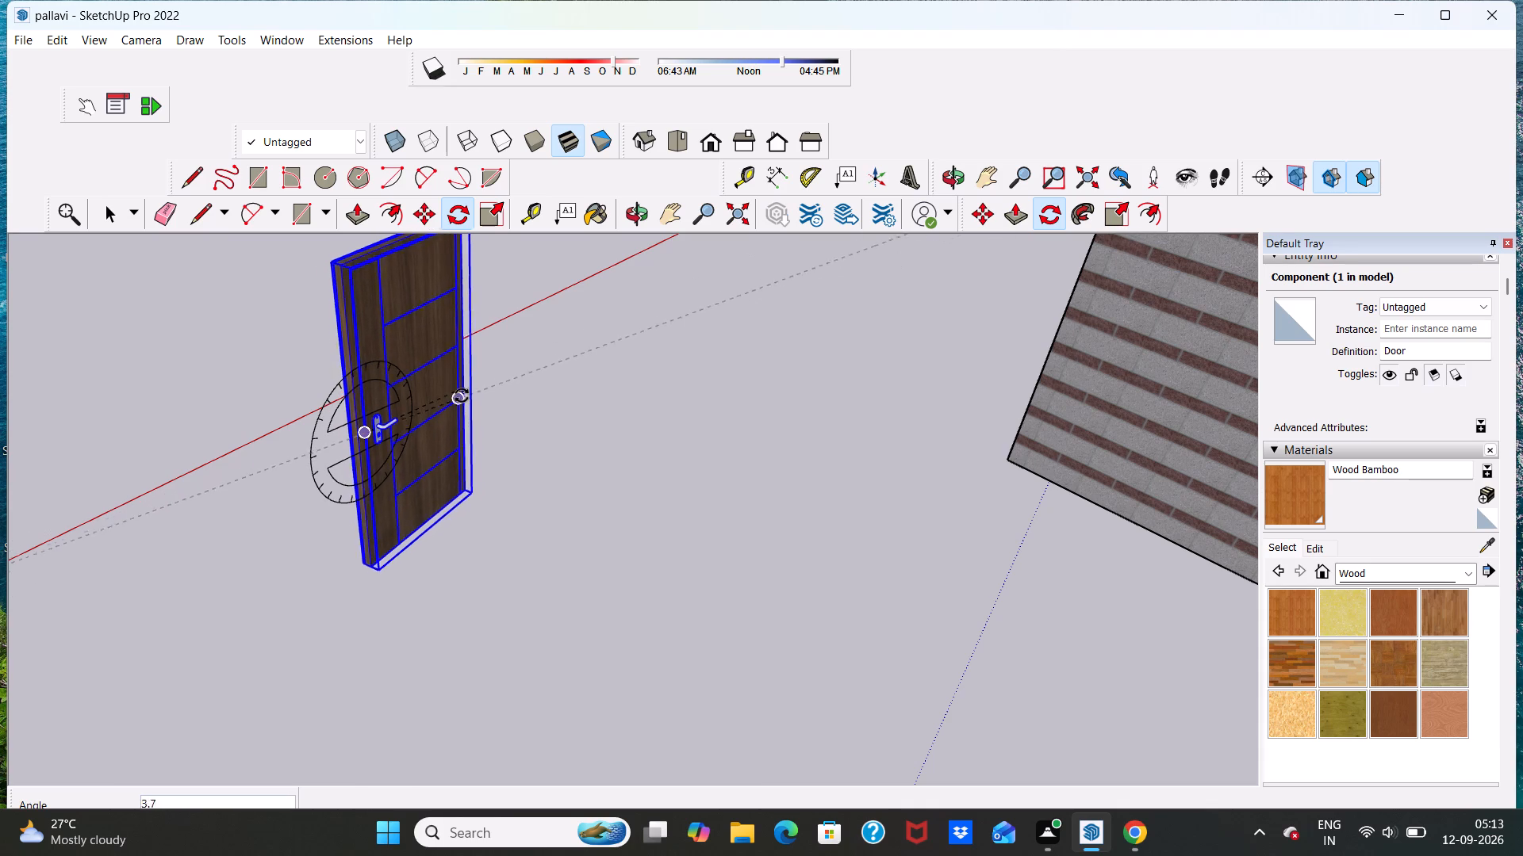
click(466, 386)
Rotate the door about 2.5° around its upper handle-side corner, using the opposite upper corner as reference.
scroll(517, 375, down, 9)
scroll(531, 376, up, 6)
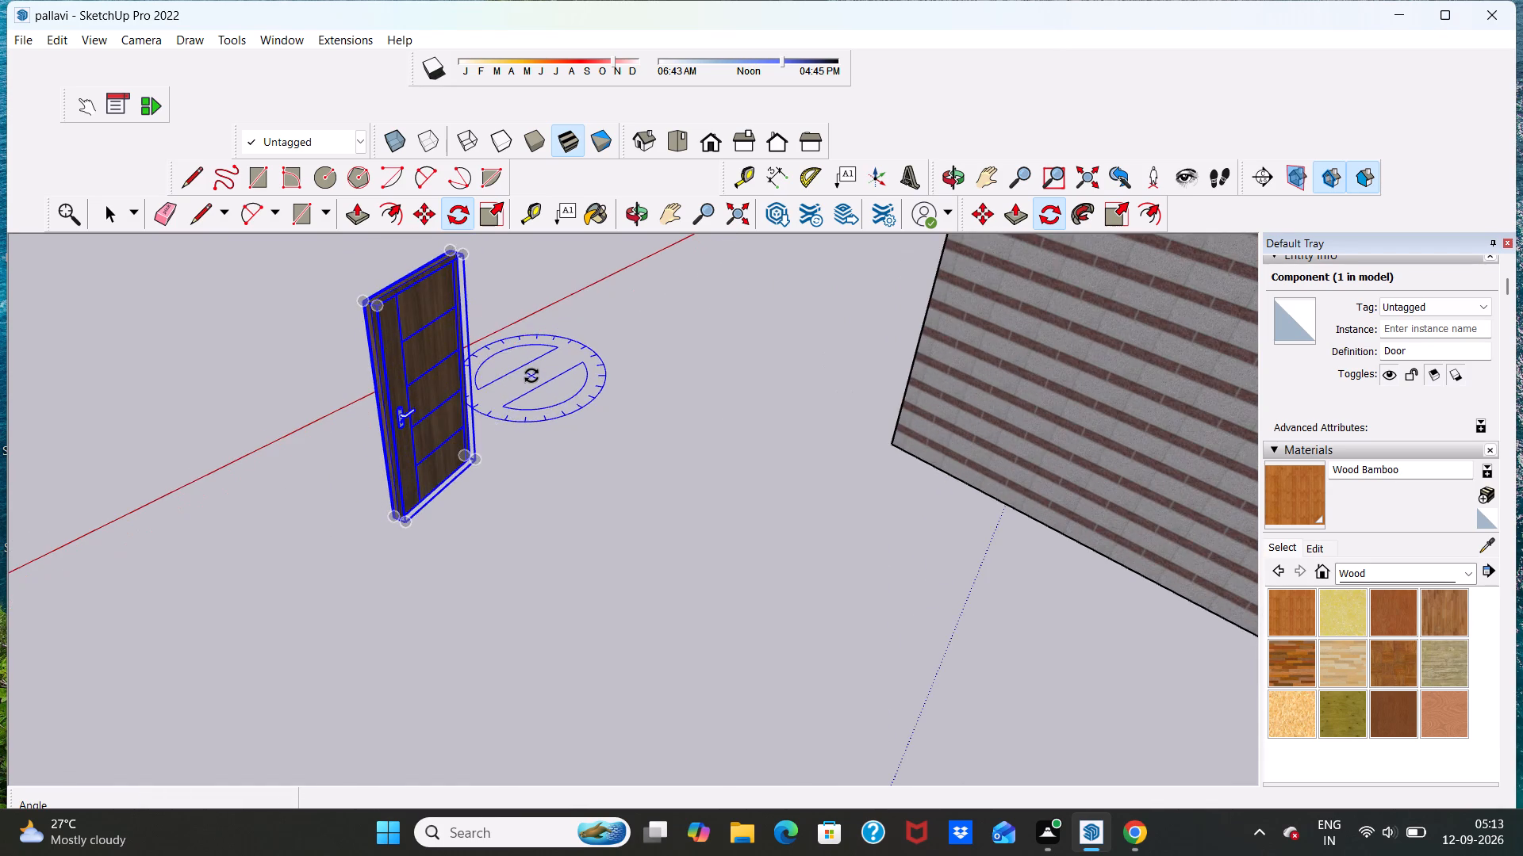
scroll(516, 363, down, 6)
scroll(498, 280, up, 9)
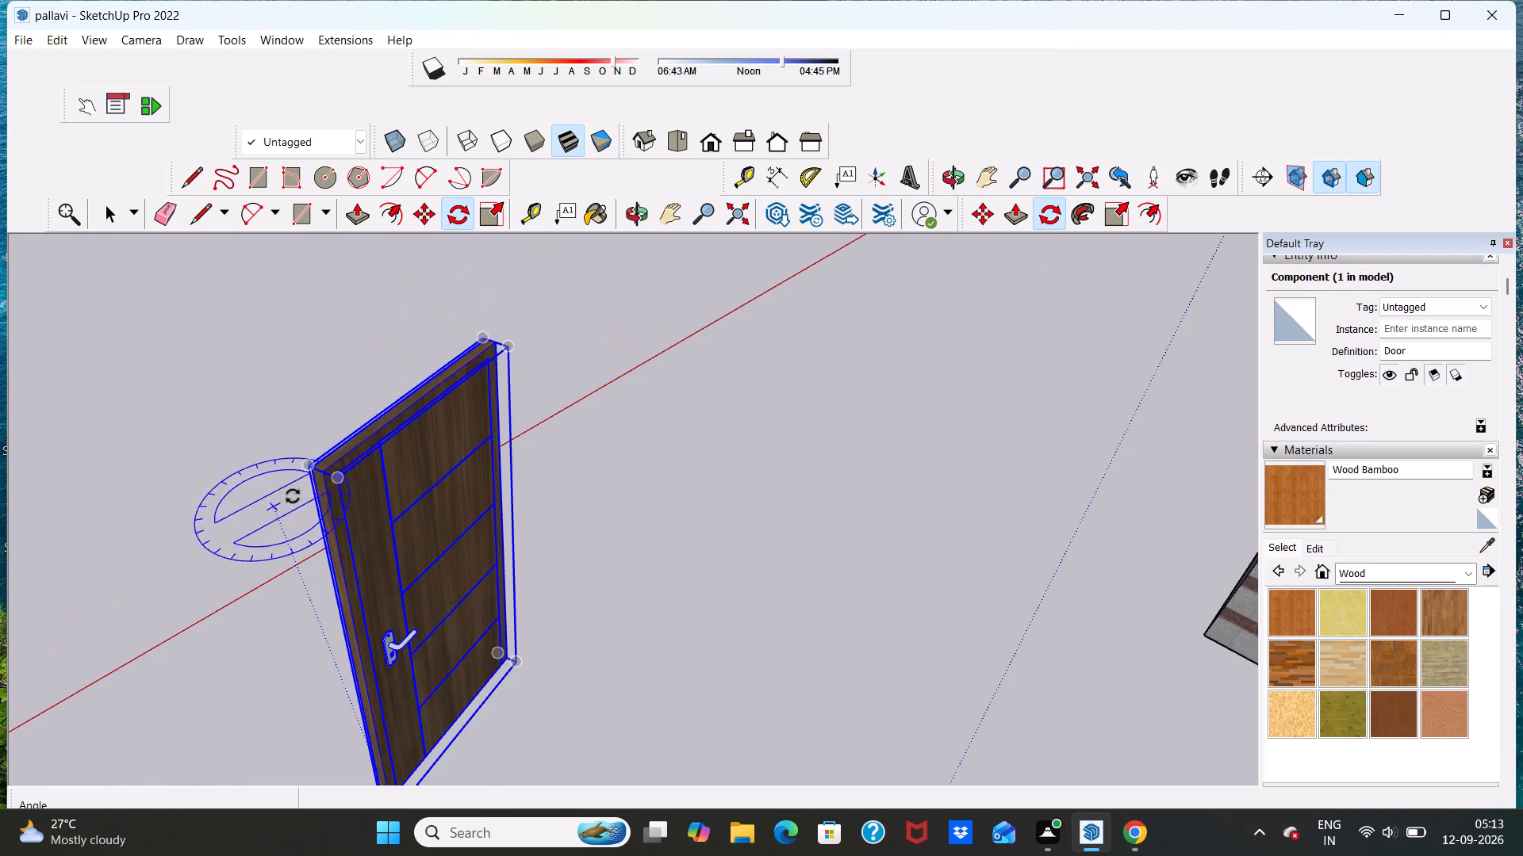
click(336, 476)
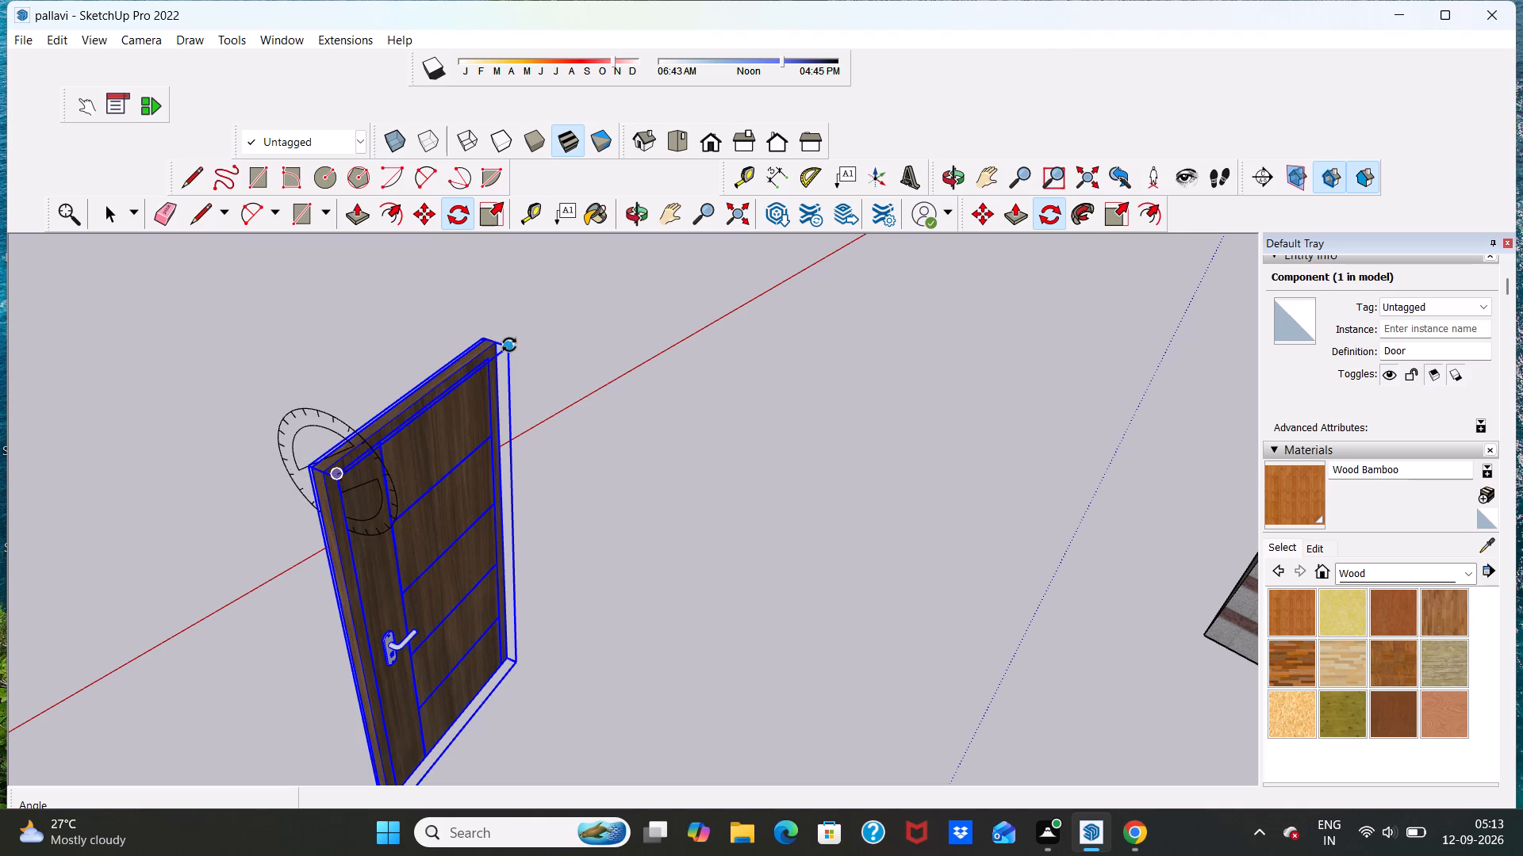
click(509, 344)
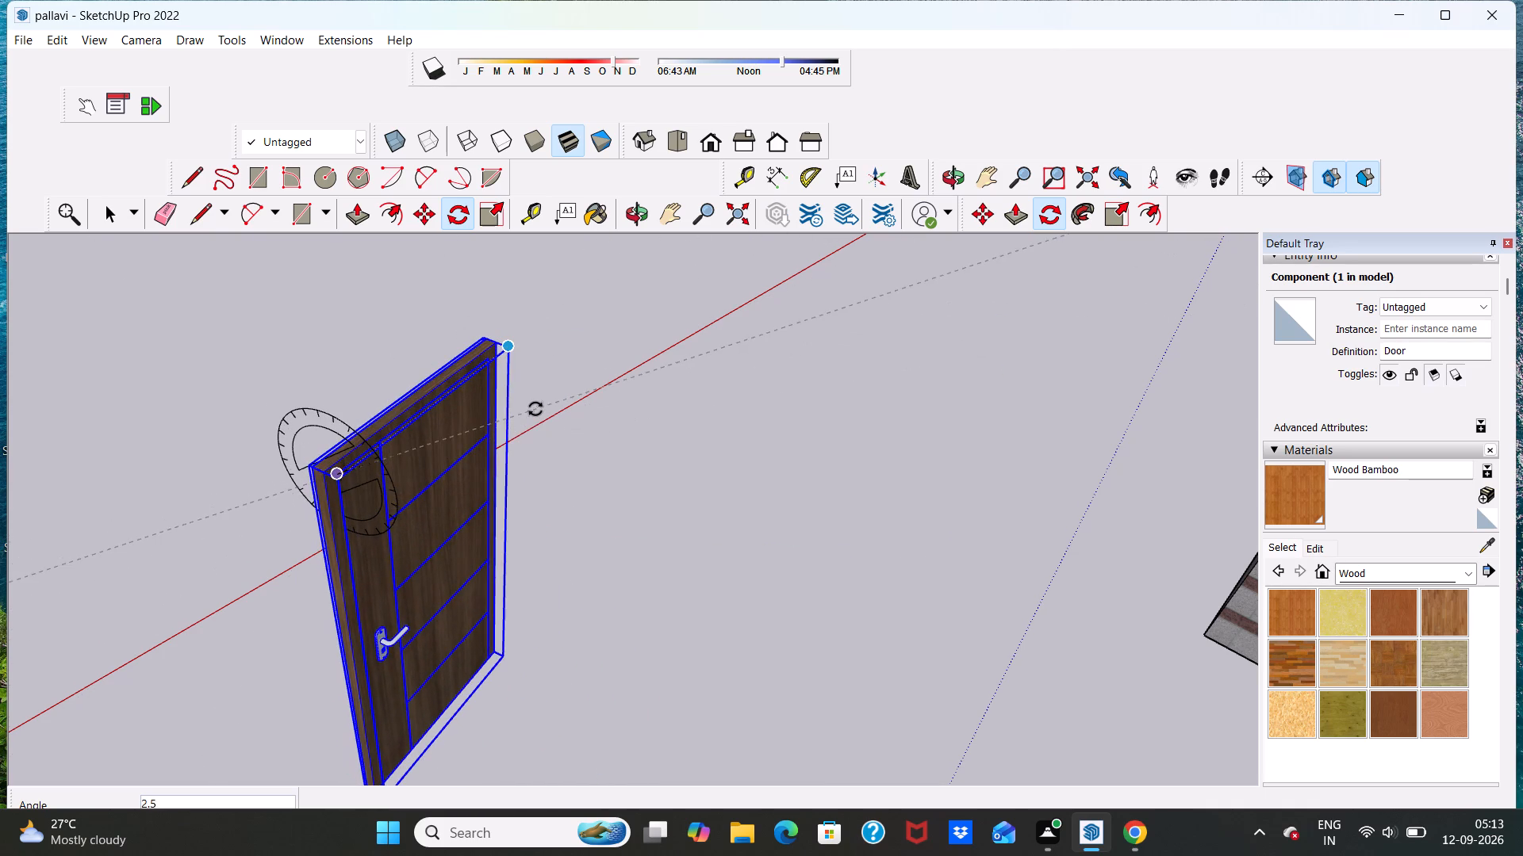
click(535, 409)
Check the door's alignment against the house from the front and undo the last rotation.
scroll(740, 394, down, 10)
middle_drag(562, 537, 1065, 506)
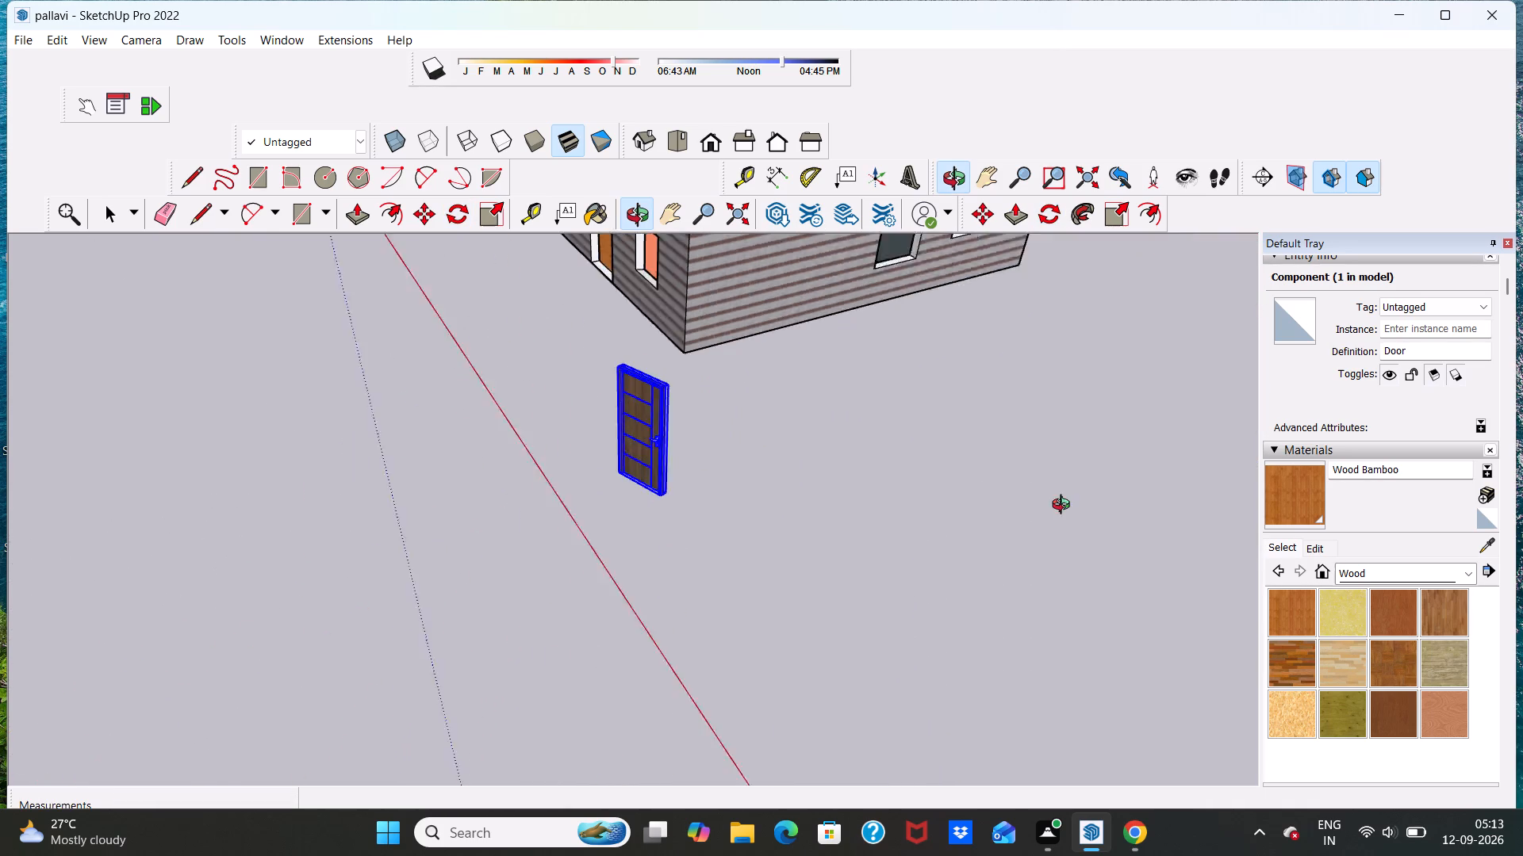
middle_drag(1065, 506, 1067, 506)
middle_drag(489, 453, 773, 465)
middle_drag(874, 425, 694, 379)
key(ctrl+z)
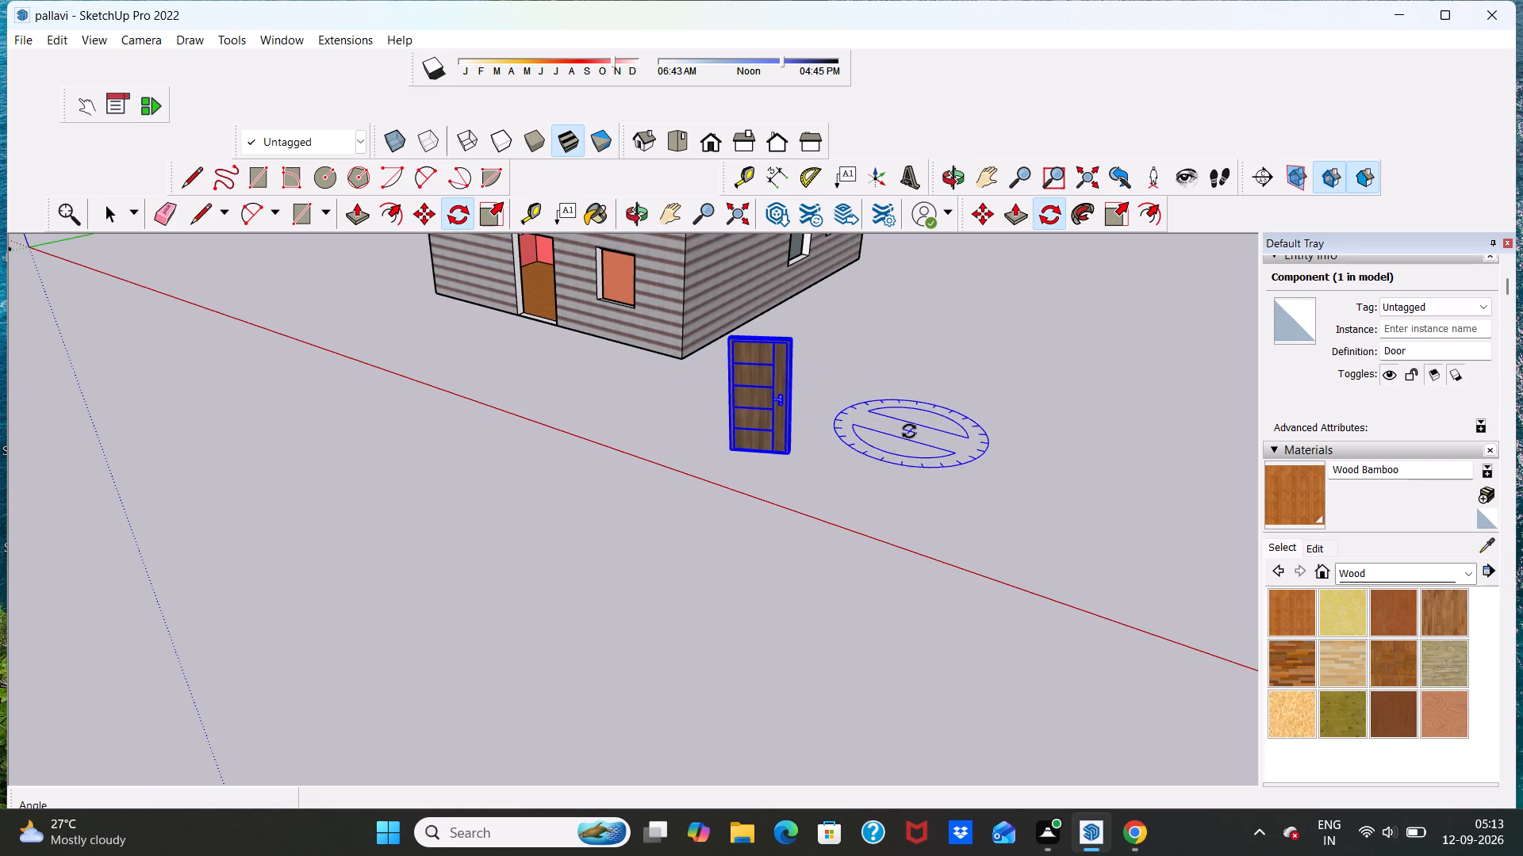
Rotate the door about 4° in its face plane around its lower handle-side corner, using a point below that corner as reference.
scroll(858, 458, up, 10)
scroll(855, 426, down, 13)
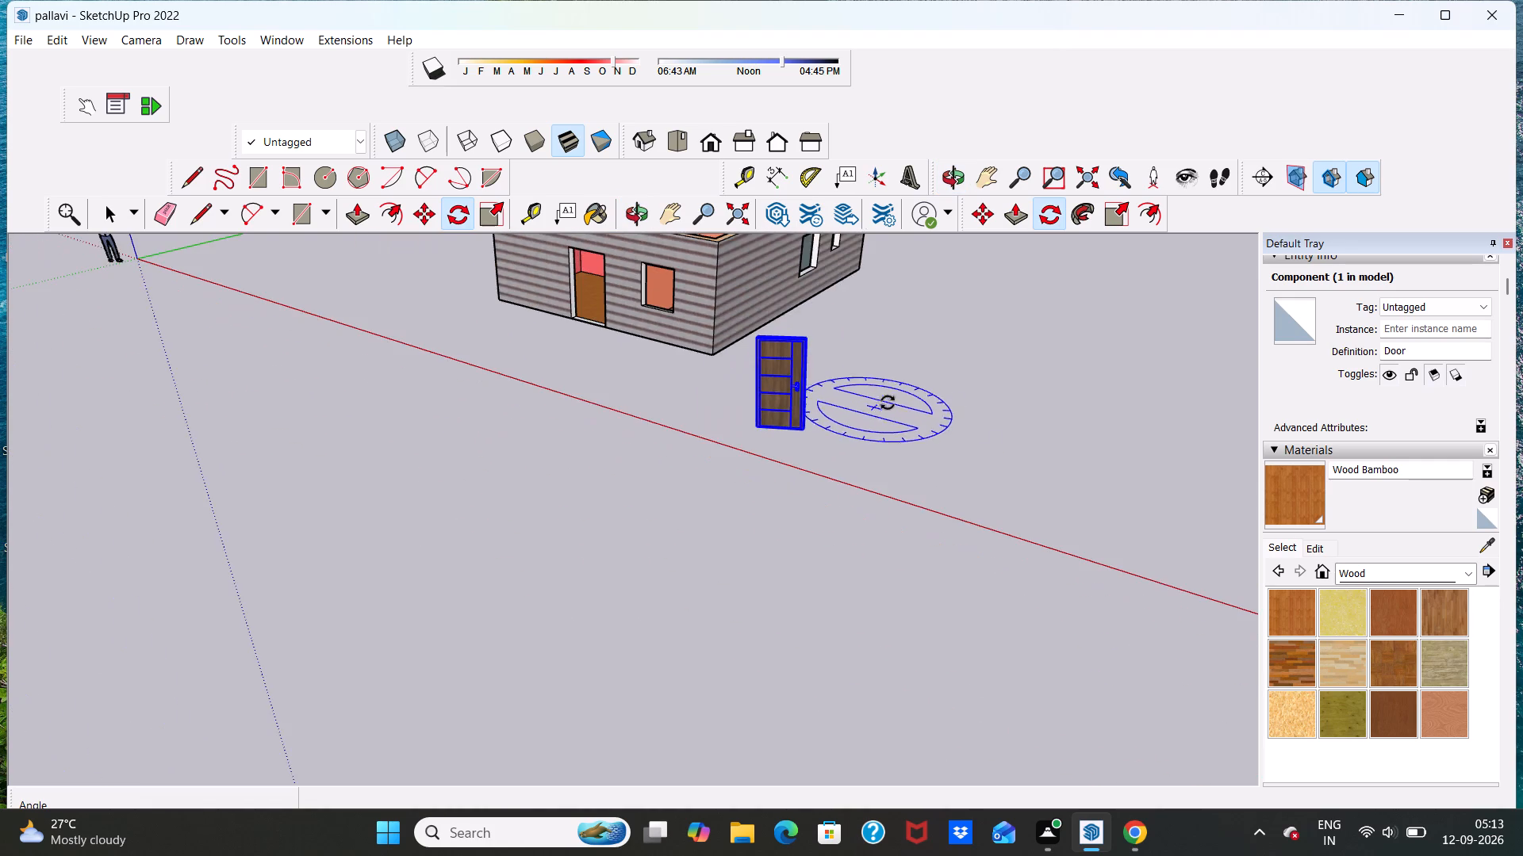
scroll(898, 396, up, 6)
scroll(898, 395, down, 9)
scroll(731, 296, up, 14)
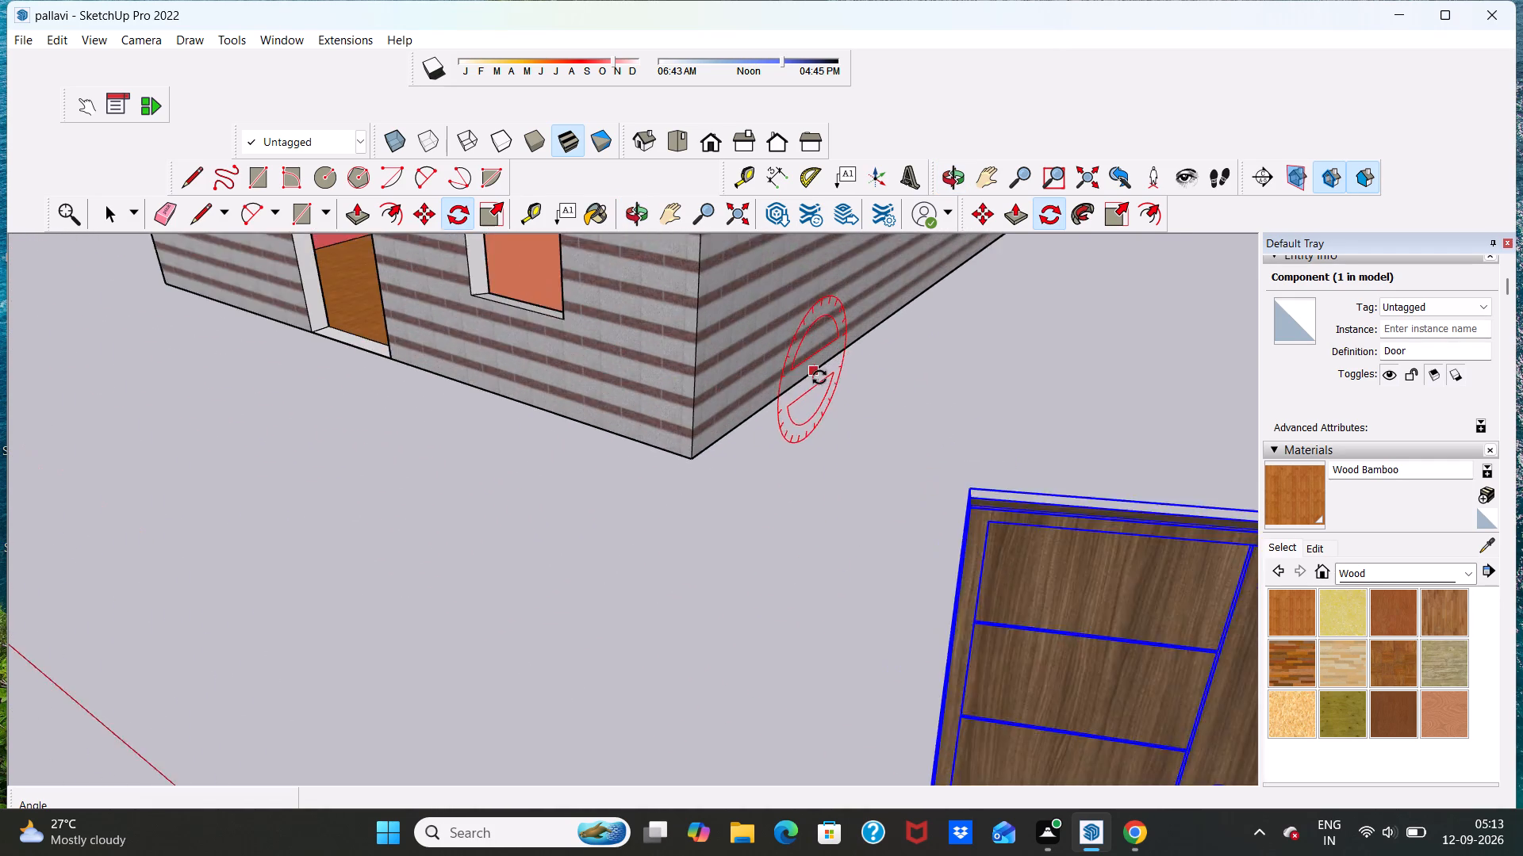
scroll(846, 373, down, 15)
middle_drag(765, 388, 854, 375)
scroll(765, 388, up, 1)
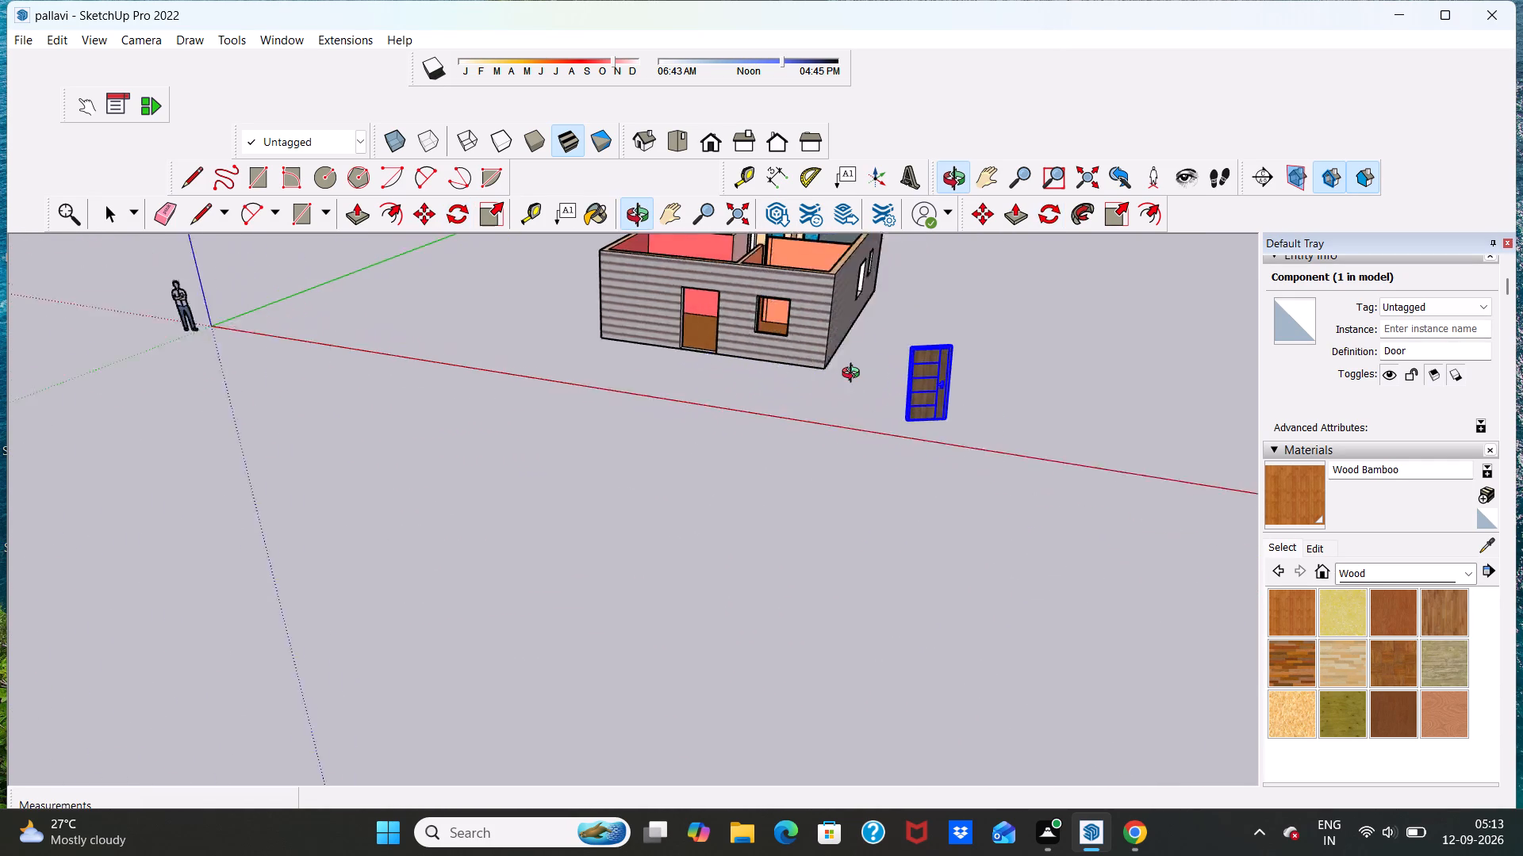
middle_drag(854, 375, 912, 325)
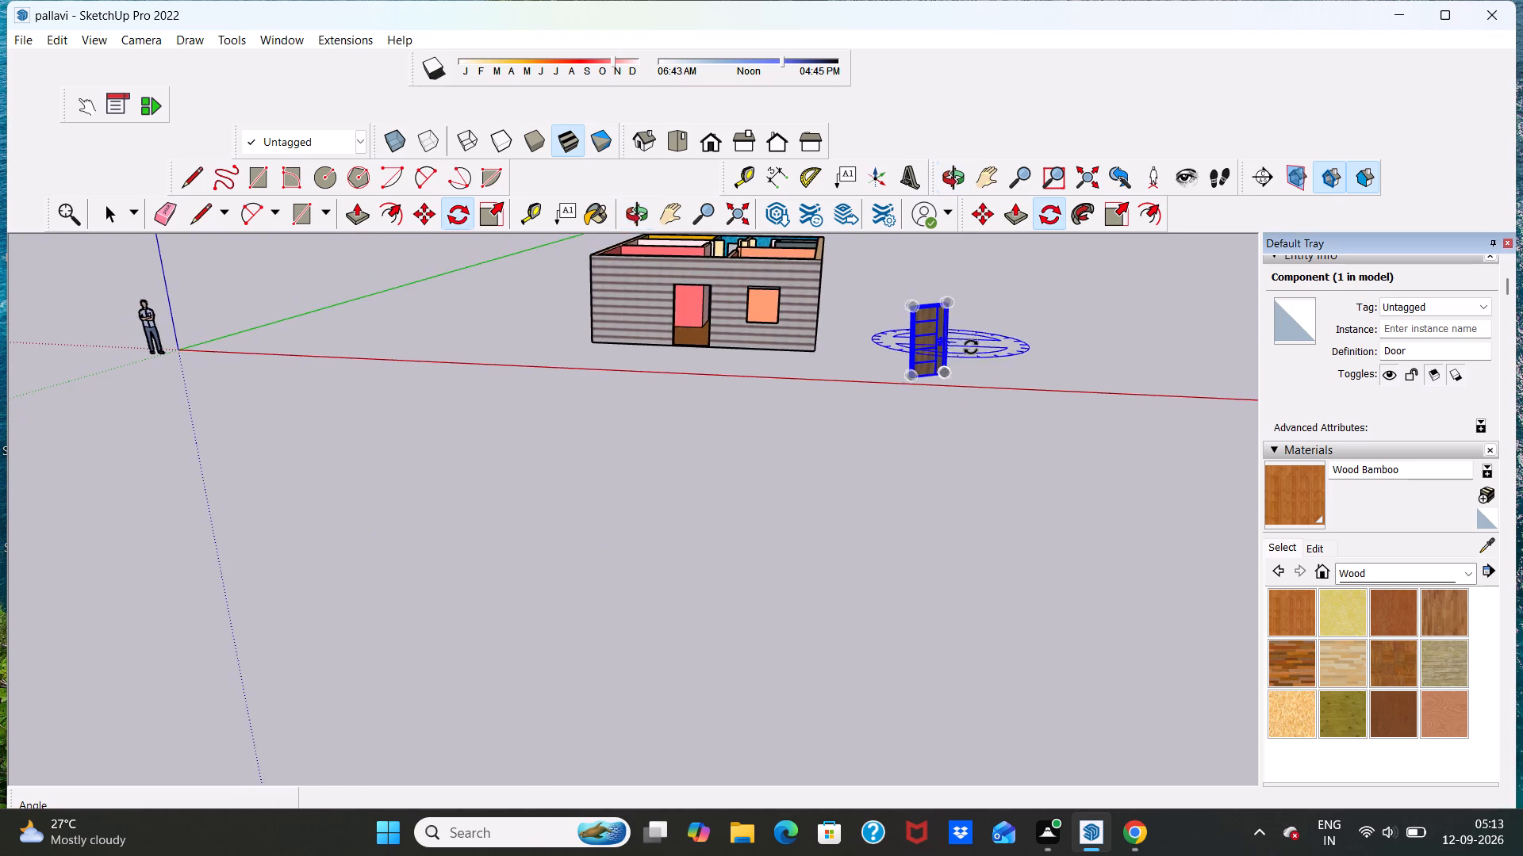
scroll(961, 338, up, 7)
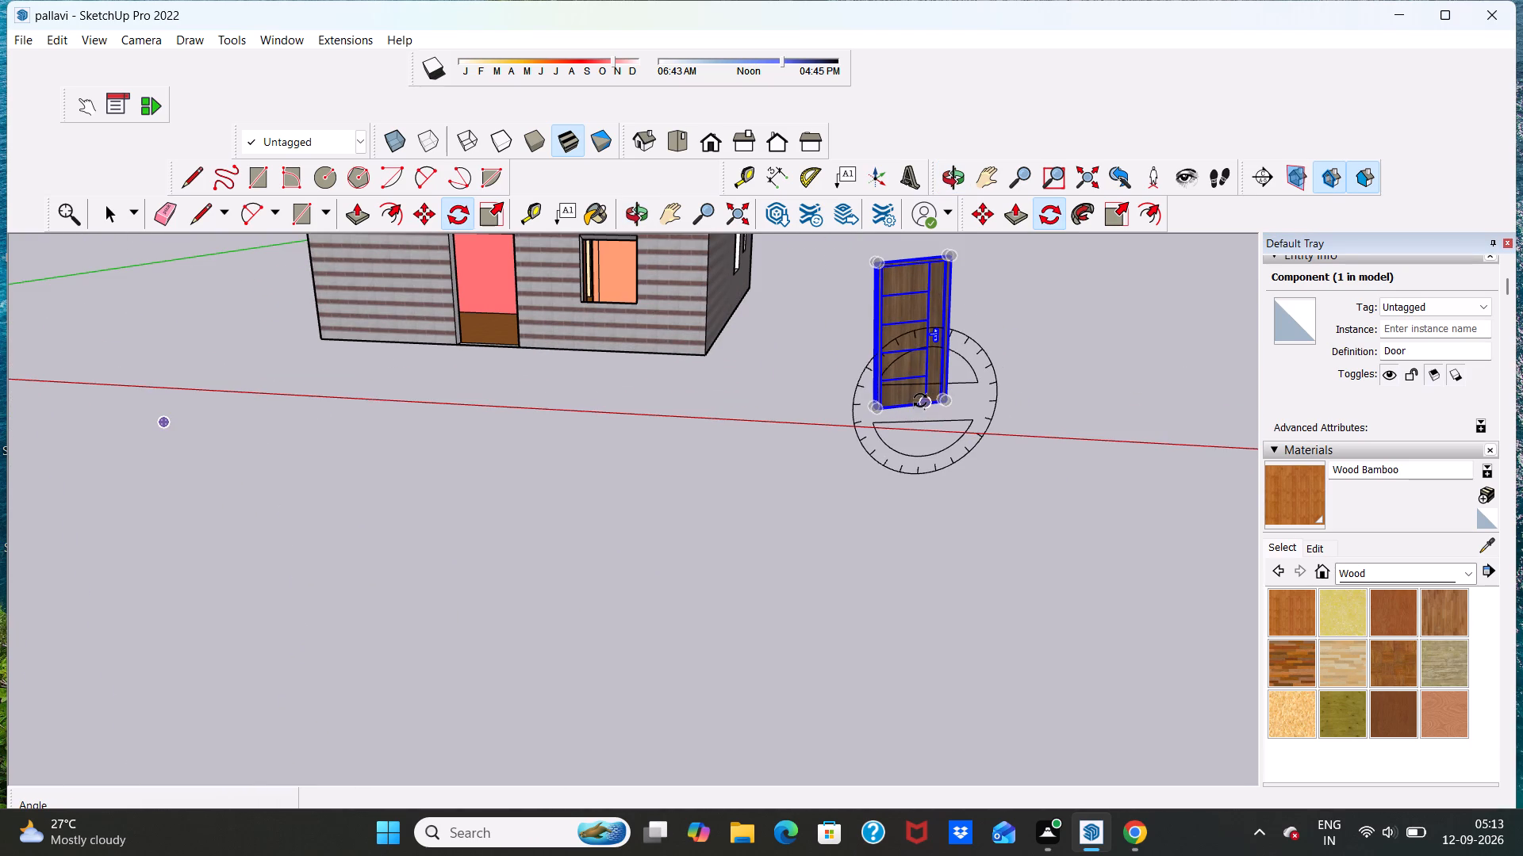
click(946, 399)
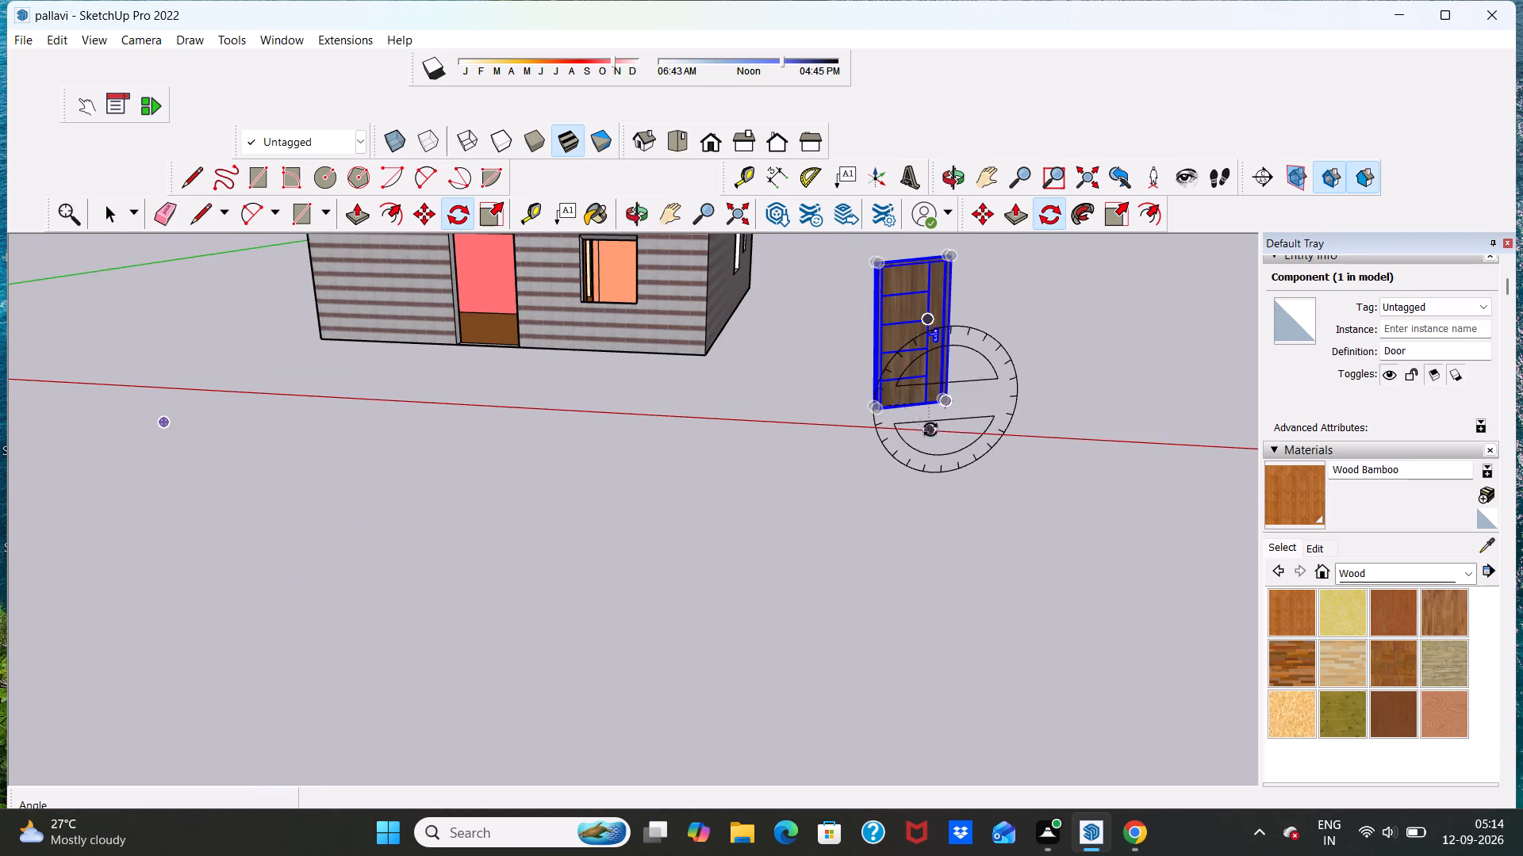
click(946, 503)
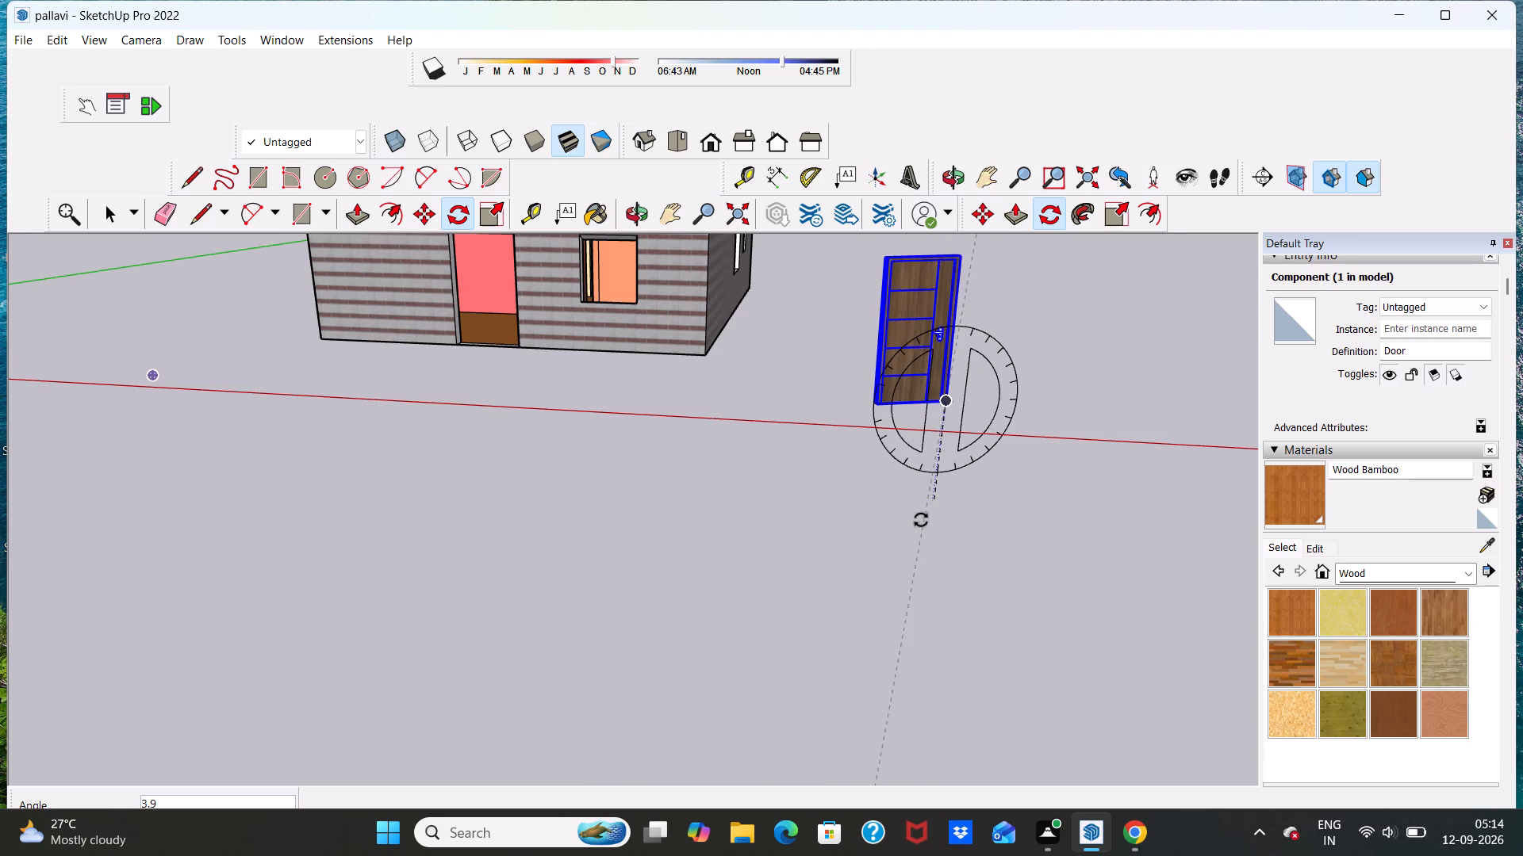
click(921, 520)
Rotate the door about 1° around its lower corner opposite the handle, using a point level with its bottom edge as reference.
click(875, 401)
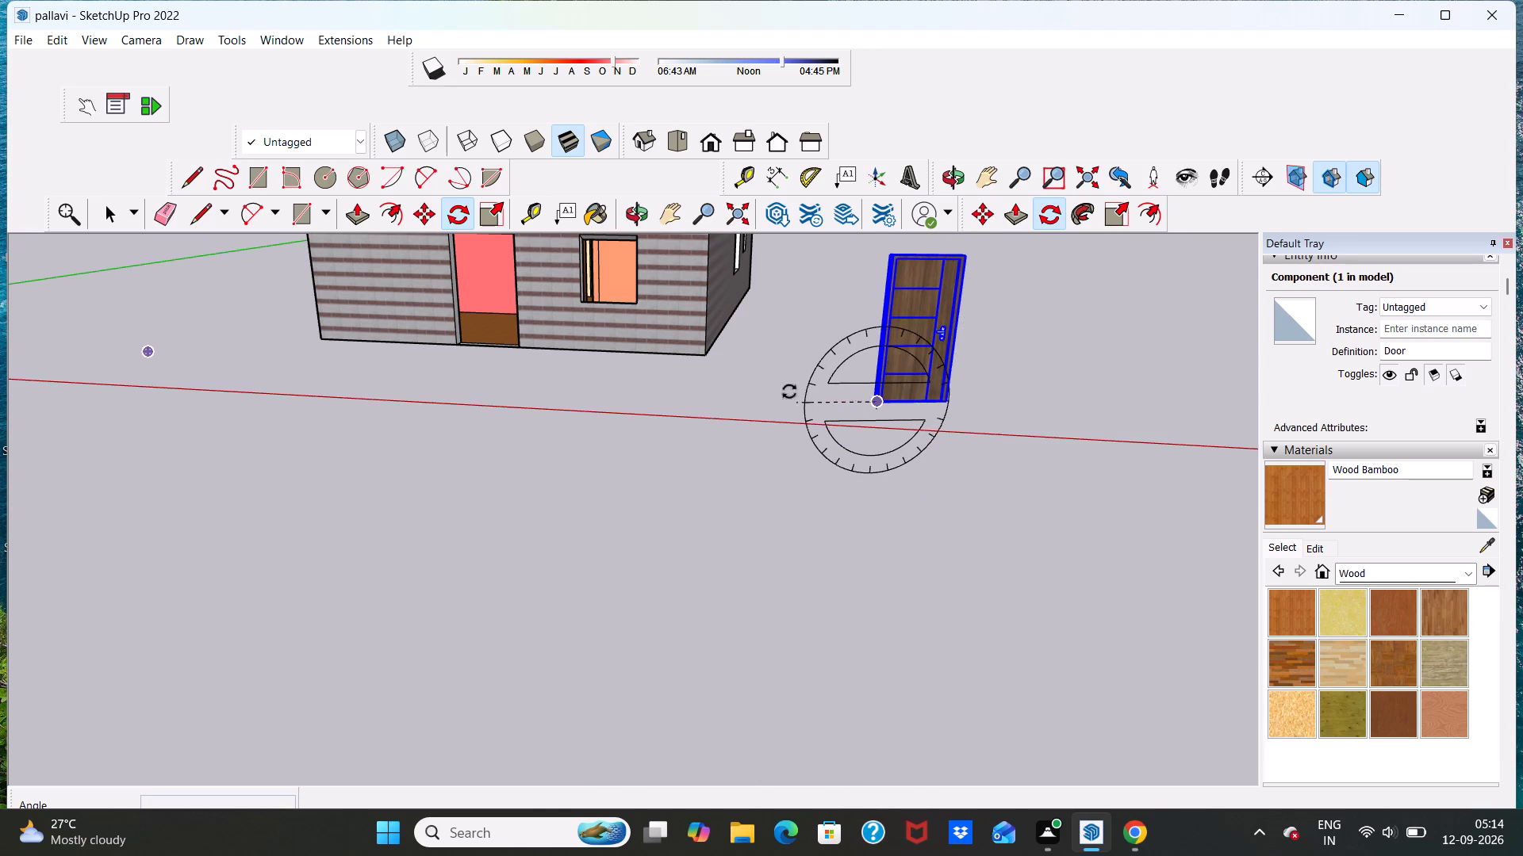
click(738, 385)
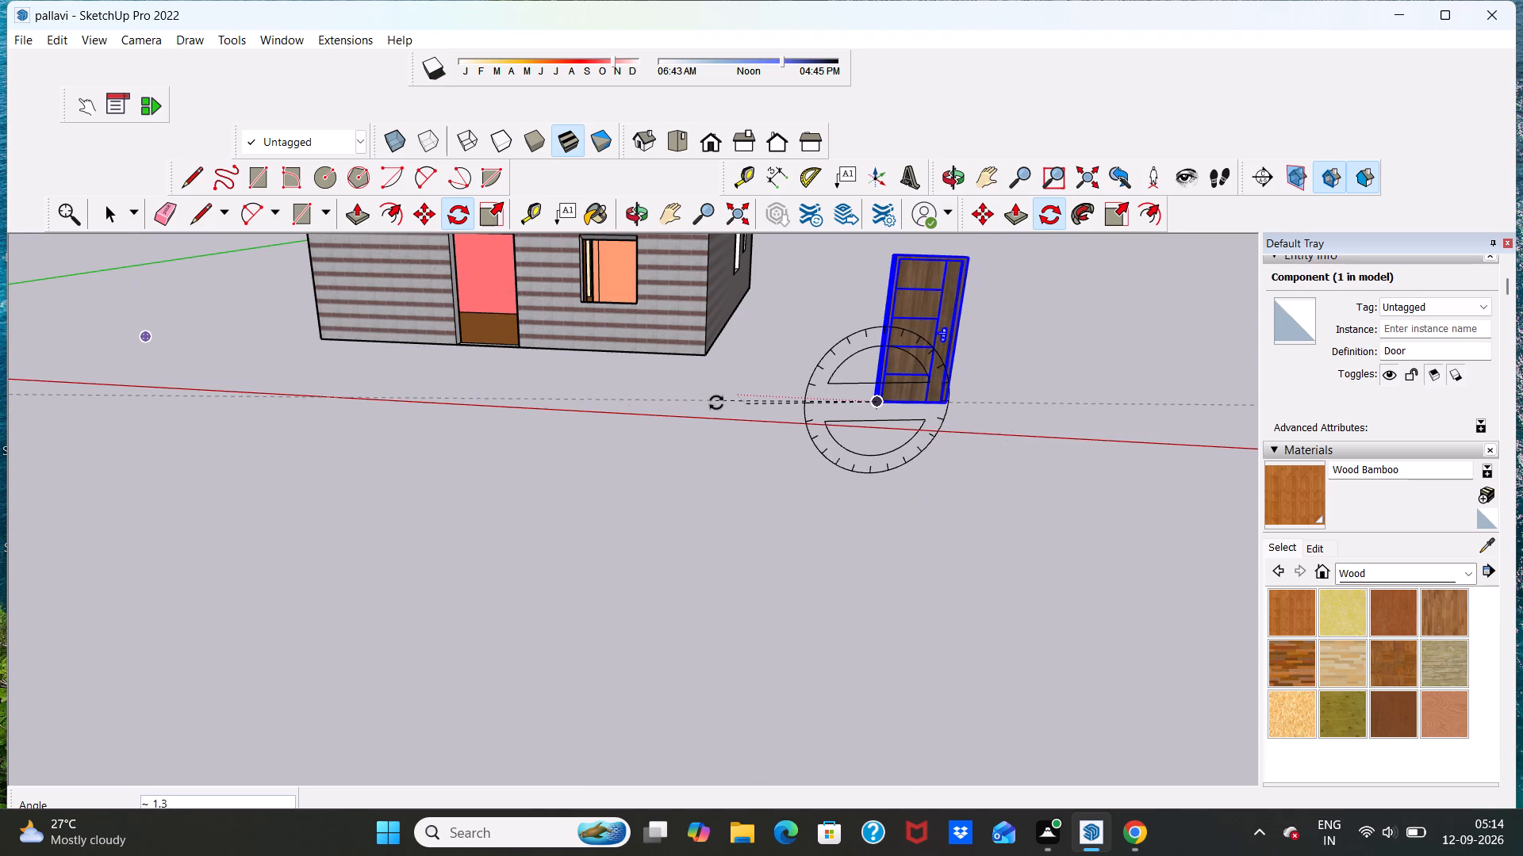
click(712, 410)
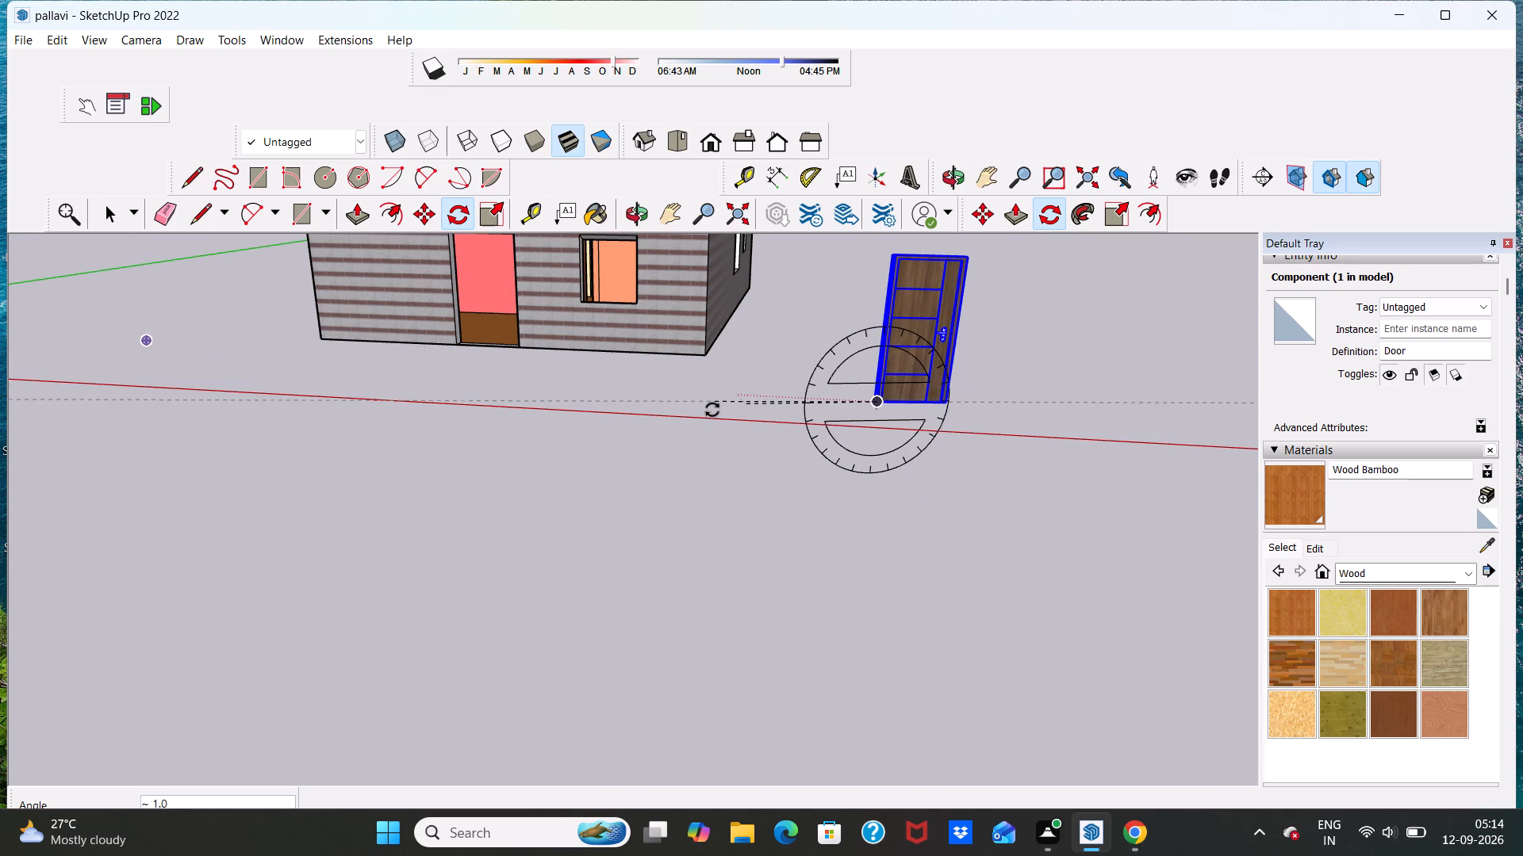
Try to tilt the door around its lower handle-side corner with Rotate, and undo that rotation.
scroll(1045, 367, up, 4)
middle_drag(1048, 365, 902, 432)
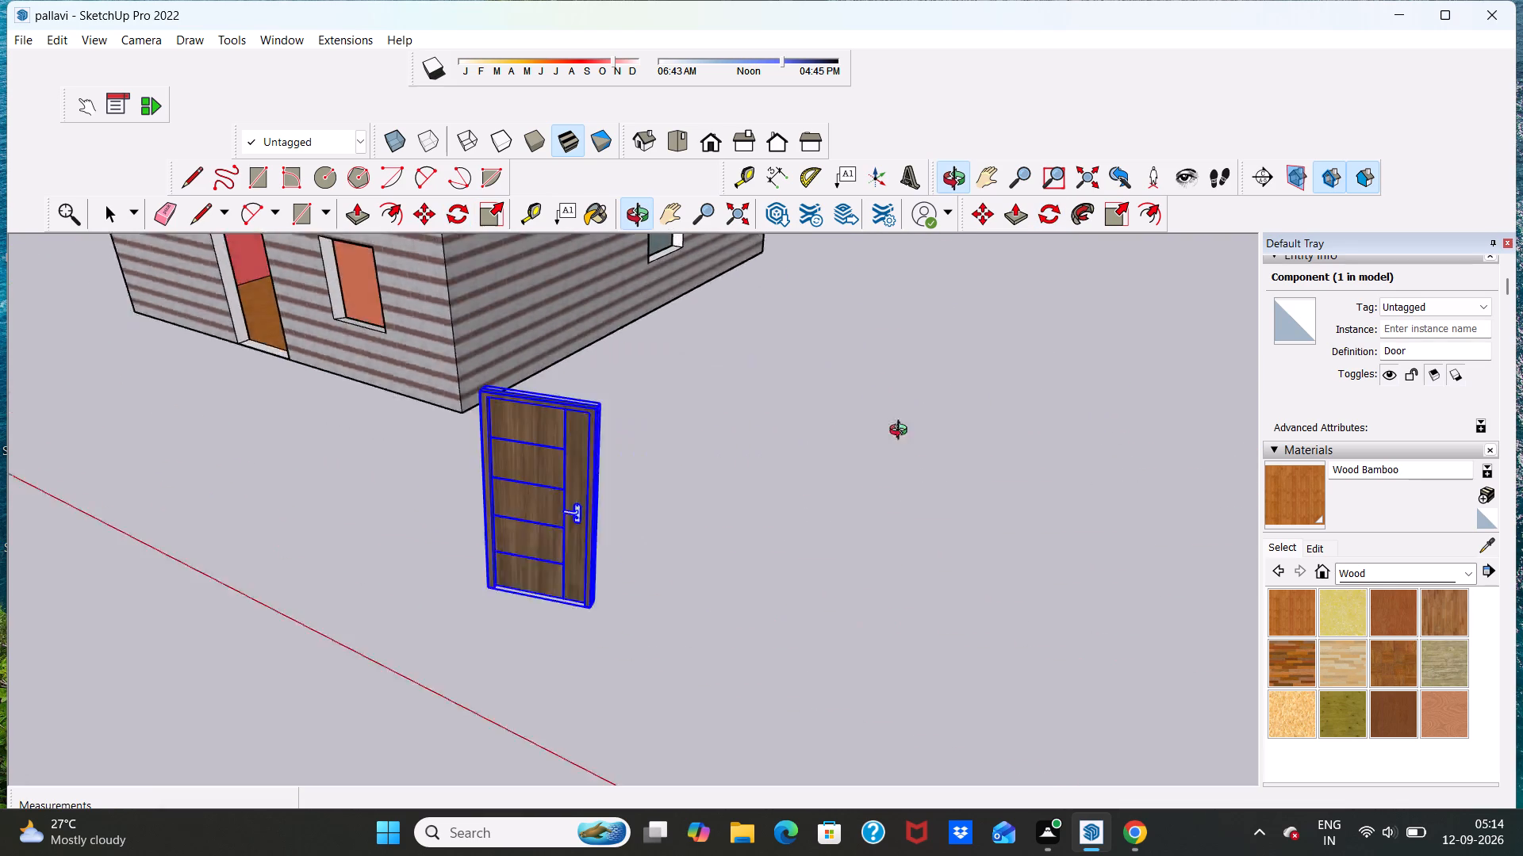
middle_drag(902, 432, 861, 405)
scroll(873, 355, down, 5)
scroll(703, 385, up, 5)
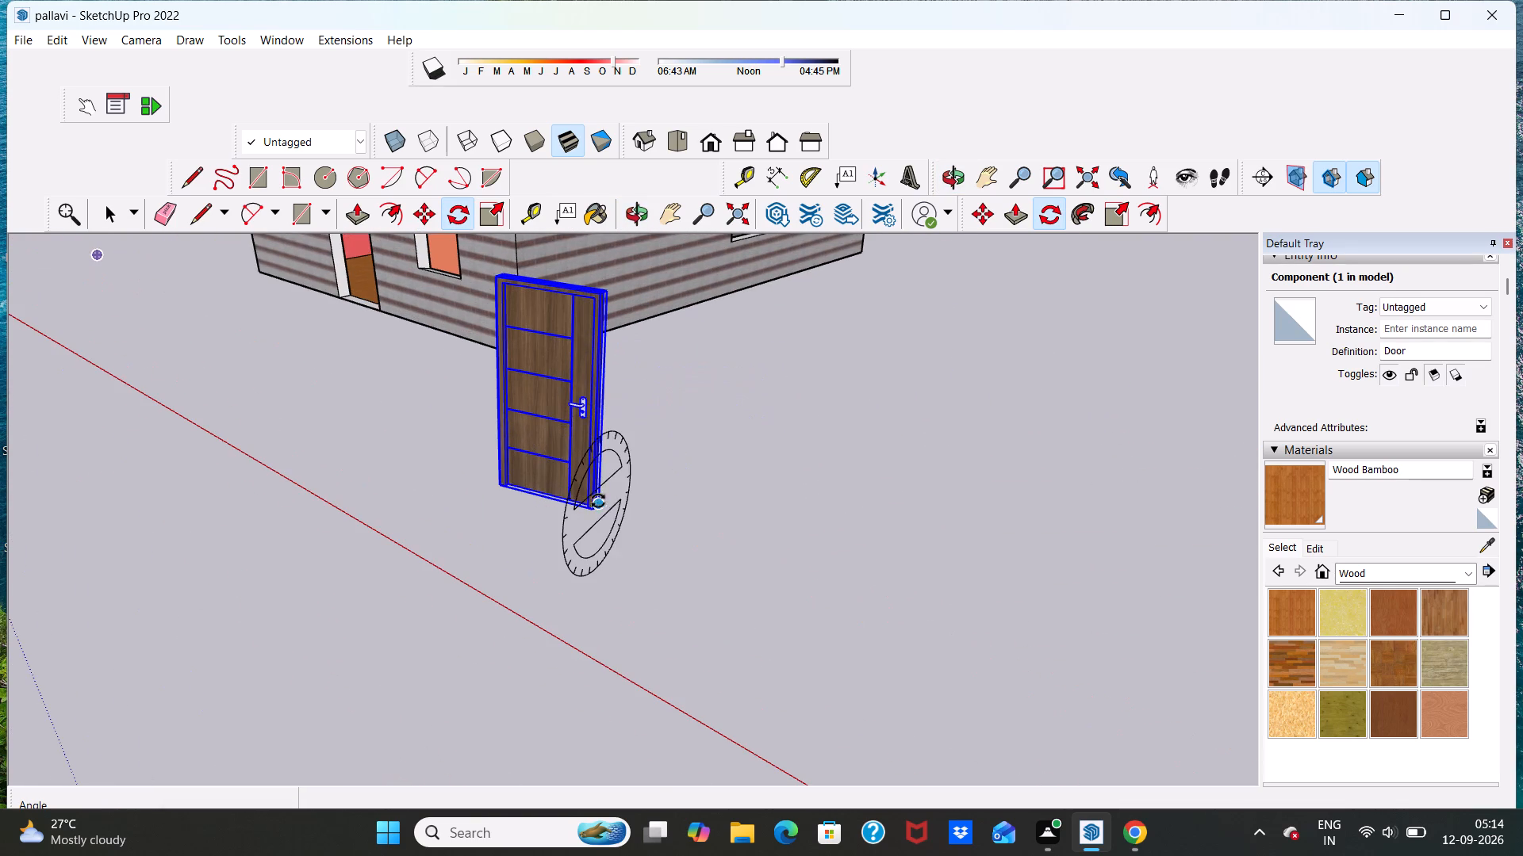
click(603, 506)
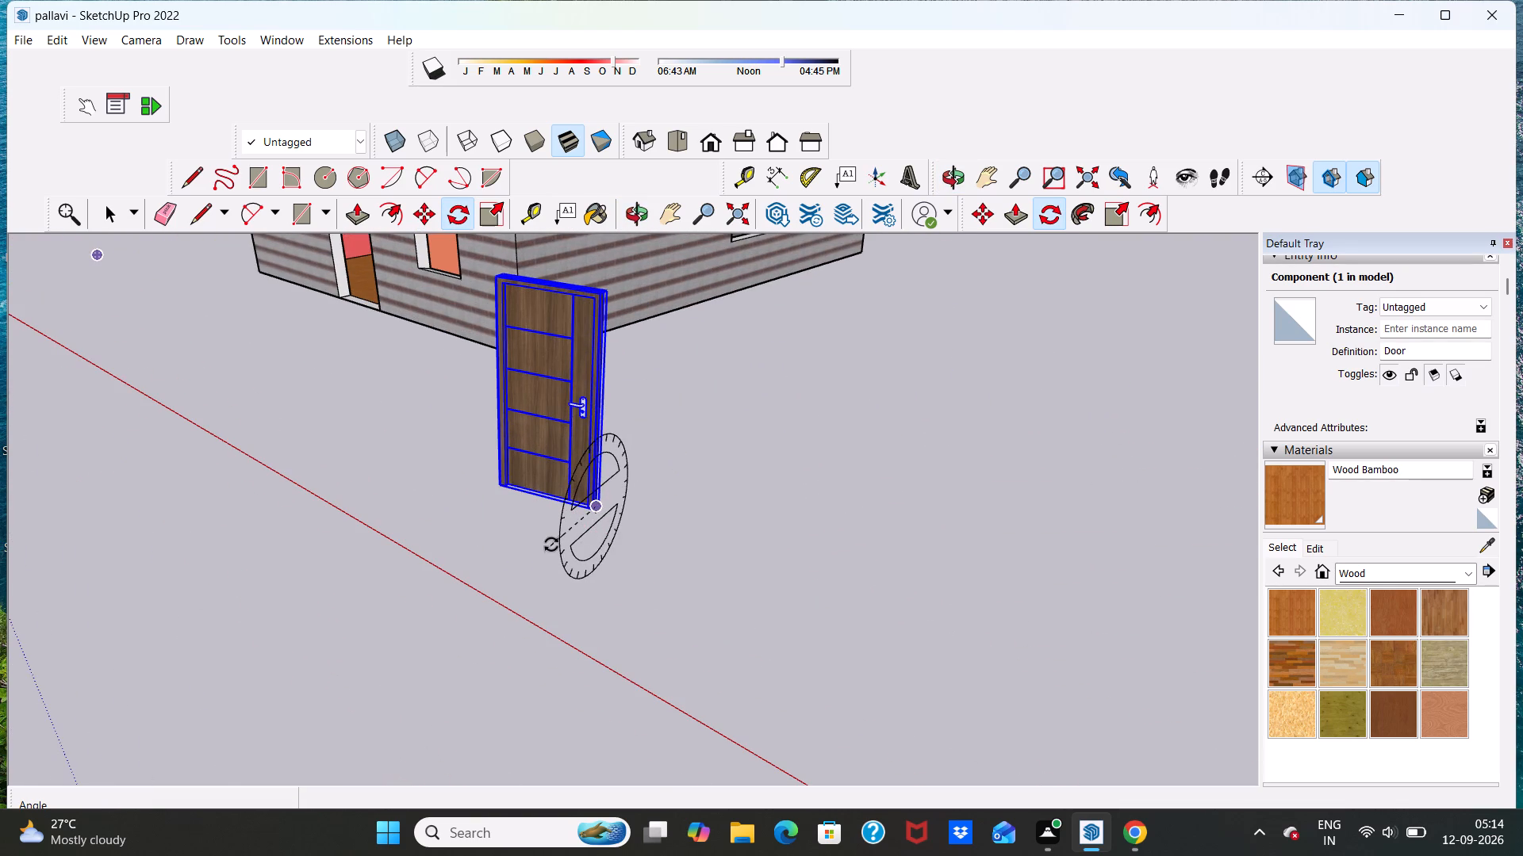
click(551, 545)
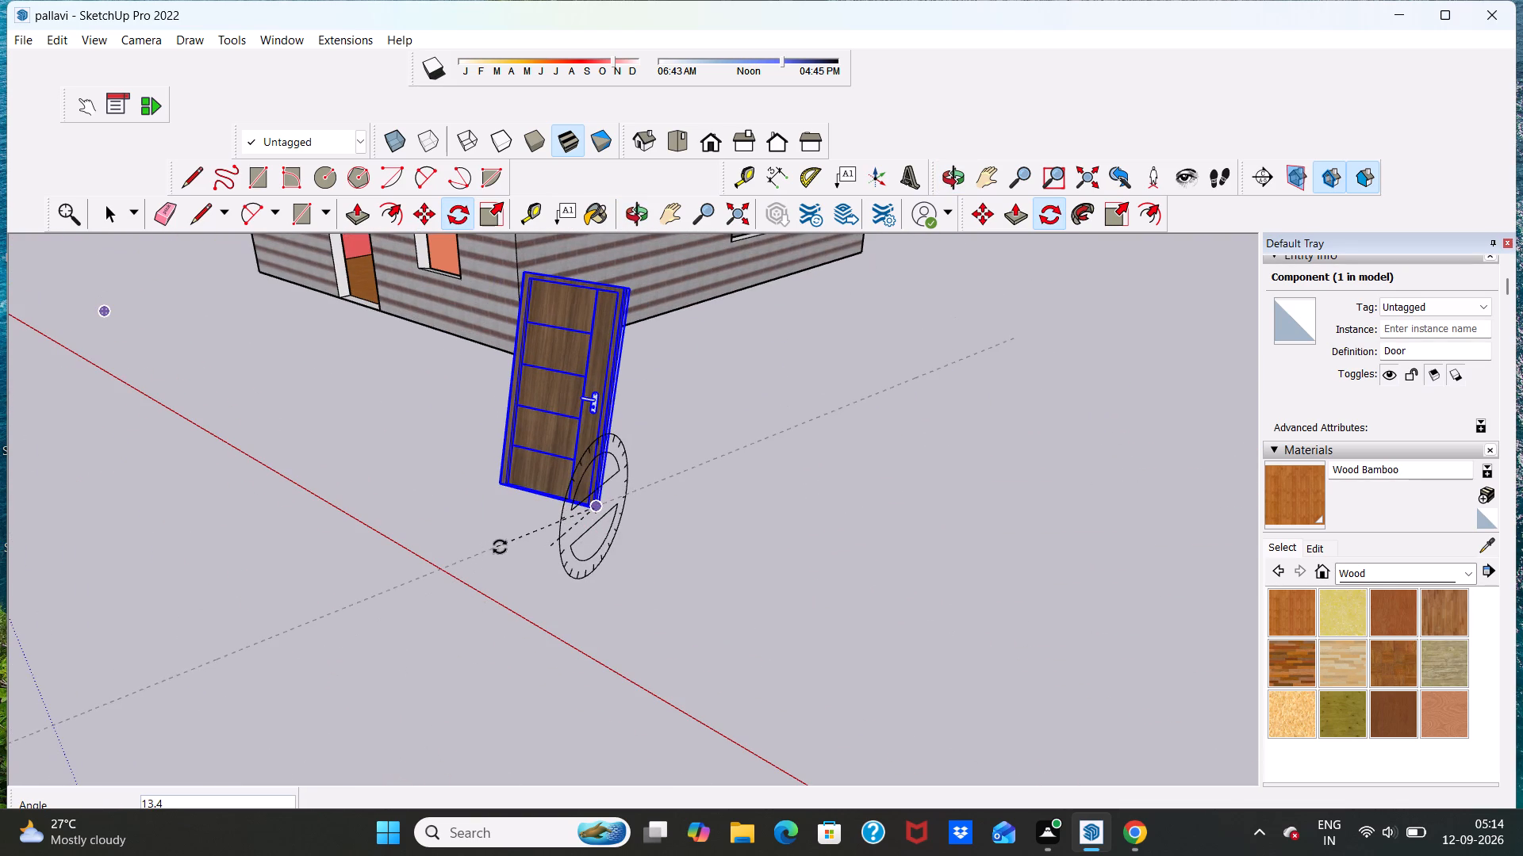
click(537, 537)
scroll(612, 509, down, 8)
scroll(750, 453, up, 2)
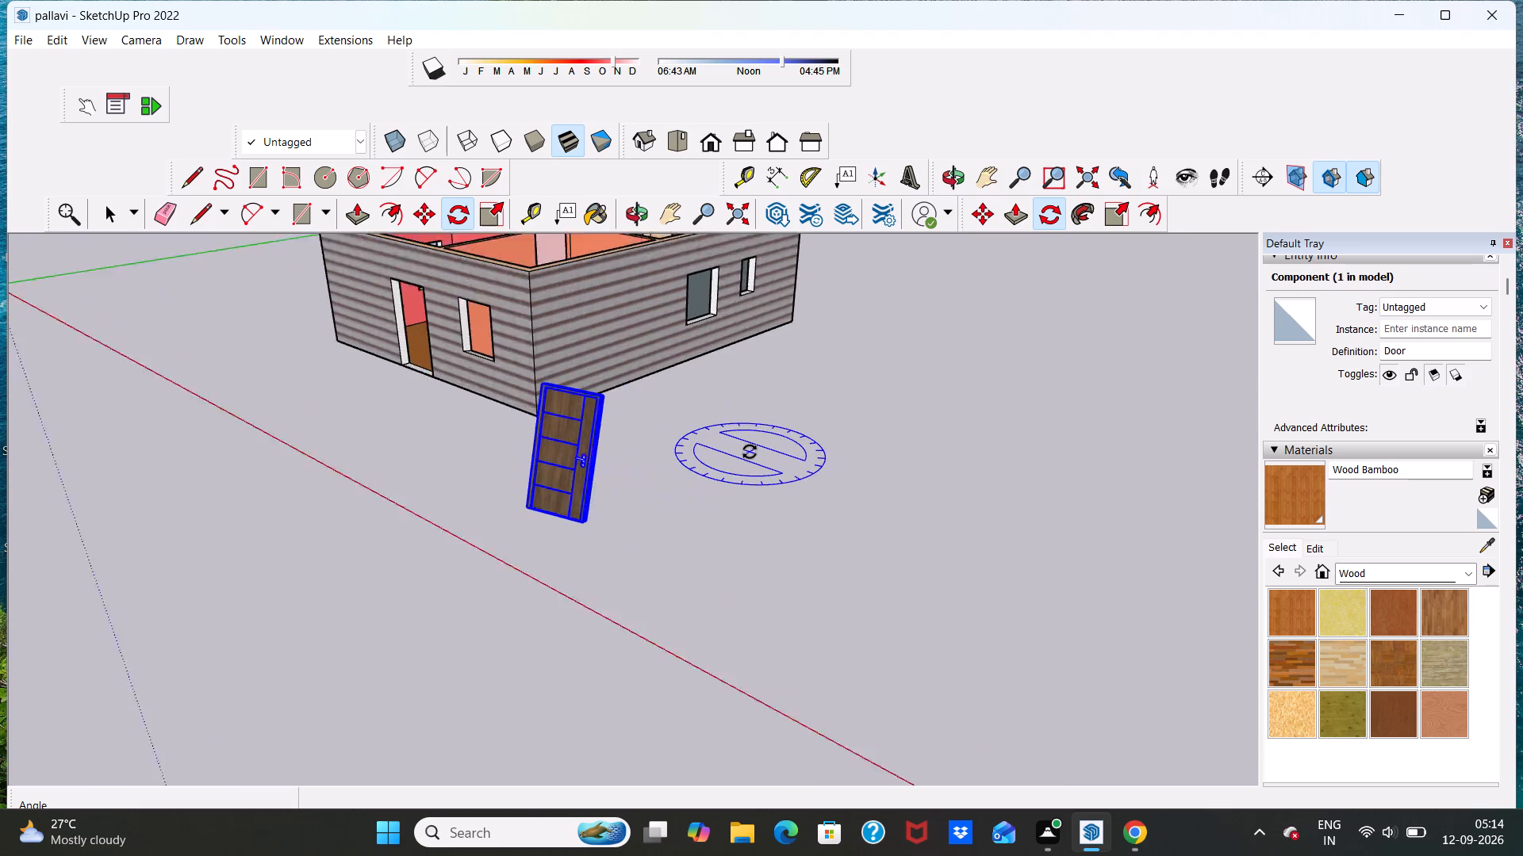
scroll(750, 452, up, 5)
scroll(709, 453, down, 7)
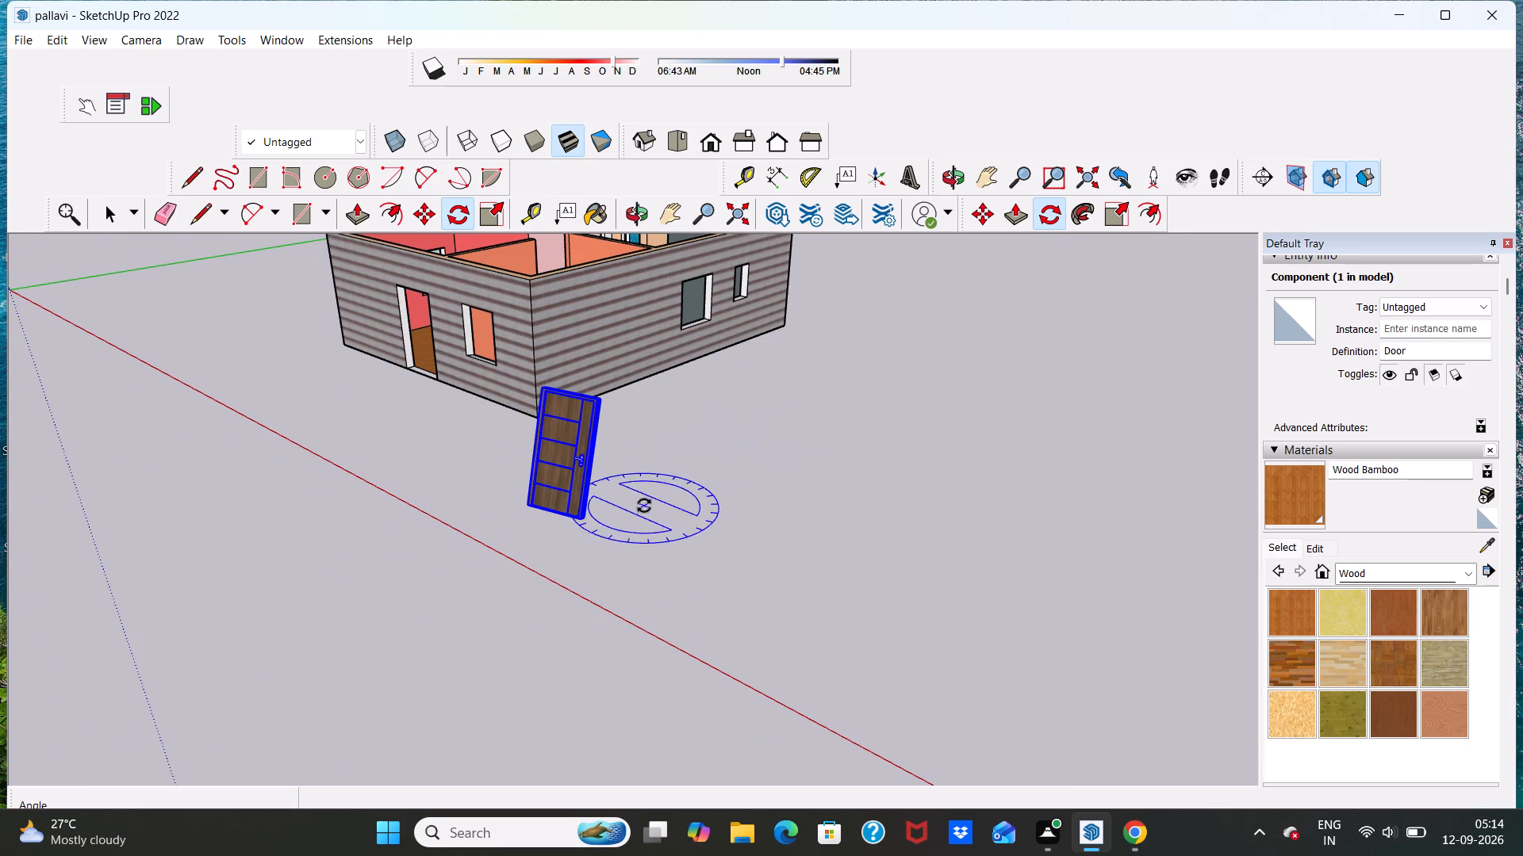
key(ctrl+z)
Move the door into the house's front doorway, bringing its upper corner opposite the handle to the opening's matching upper corner.
scroll(593, 492, up, 5)
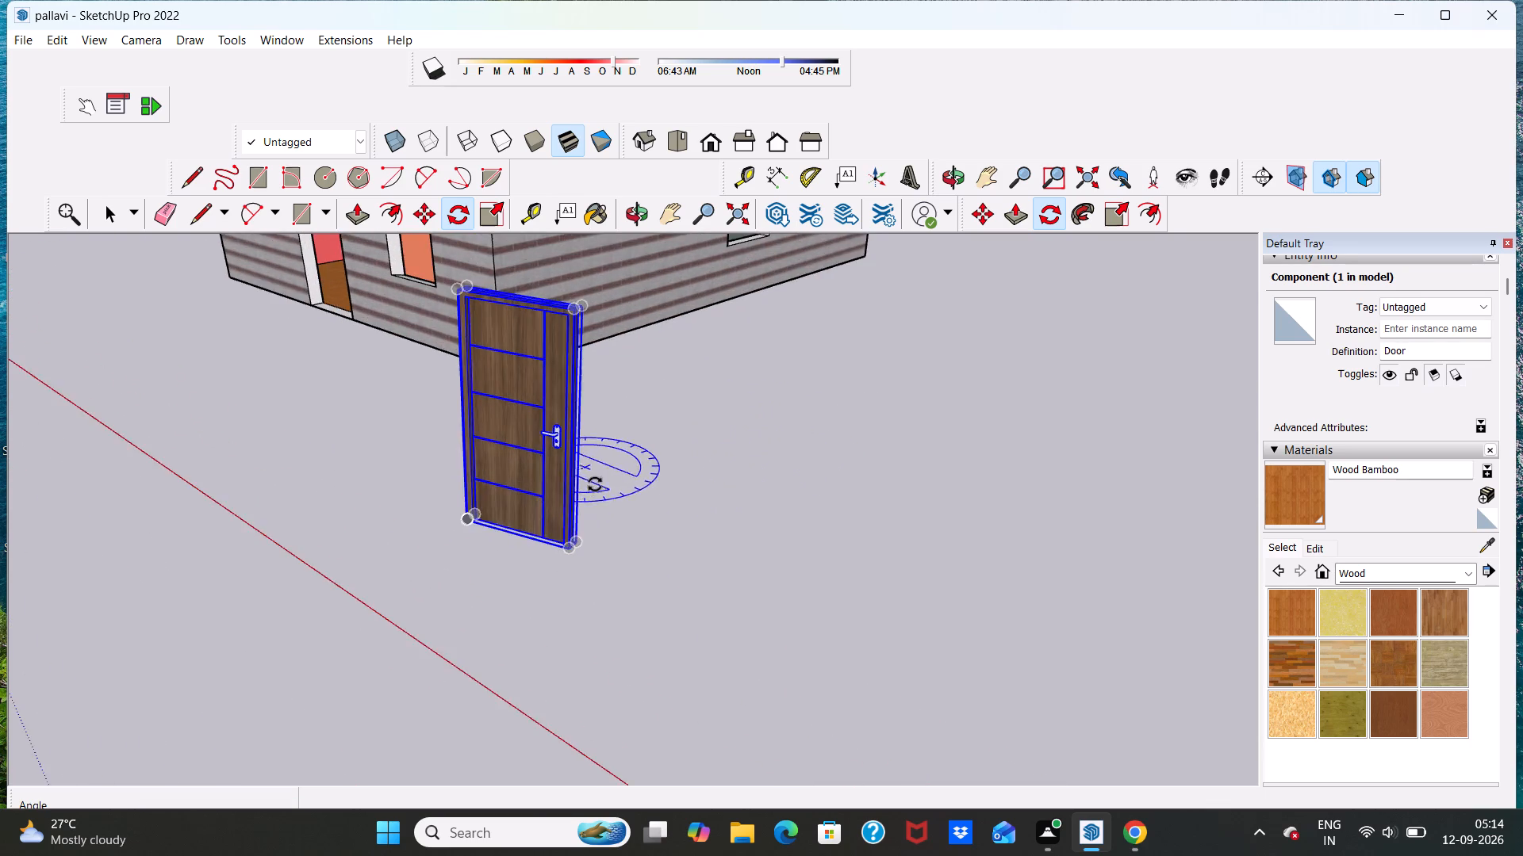
scroll(595, 484, up, 2)
scroll(599, 466, down, 9)
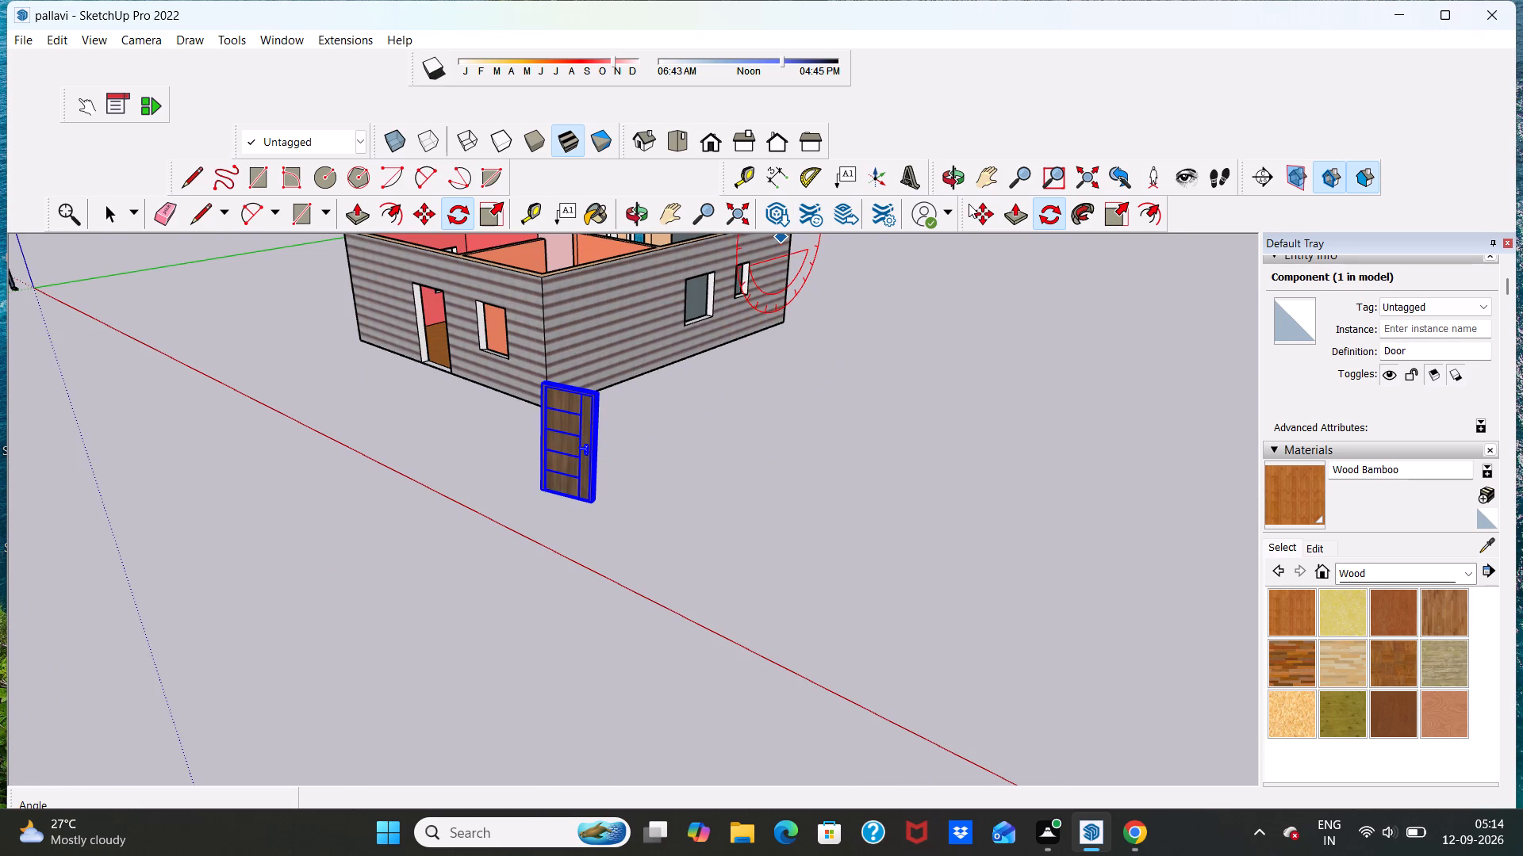
click(972, 206)
scroll(722, 452, down, 8)
scroll(489, 414, up, 7)
middle_drag(562, 418, 567, 421)
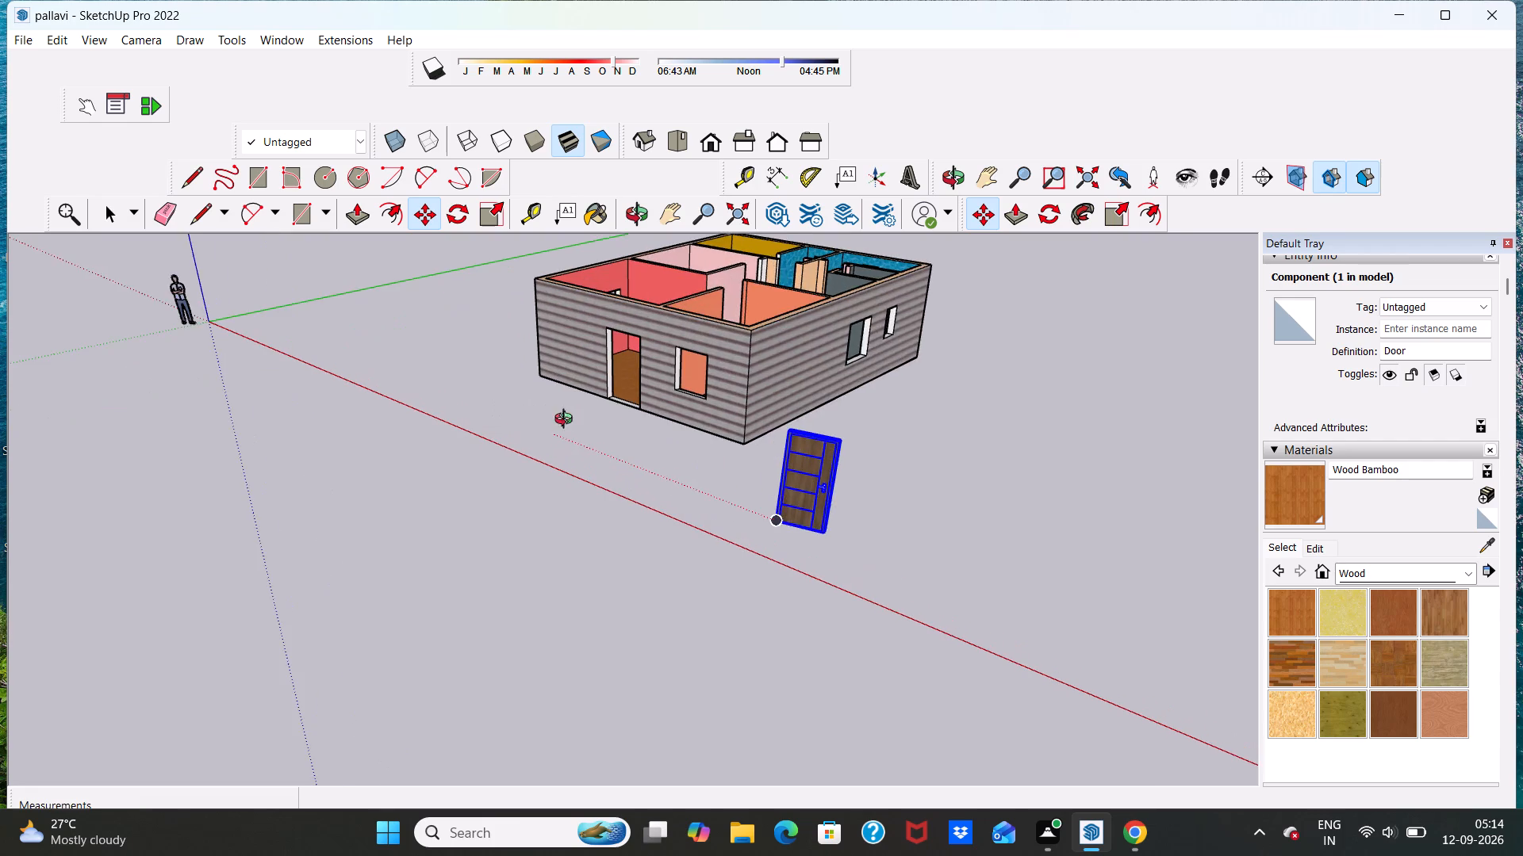
middle_drag(567, 421, 774, 407)
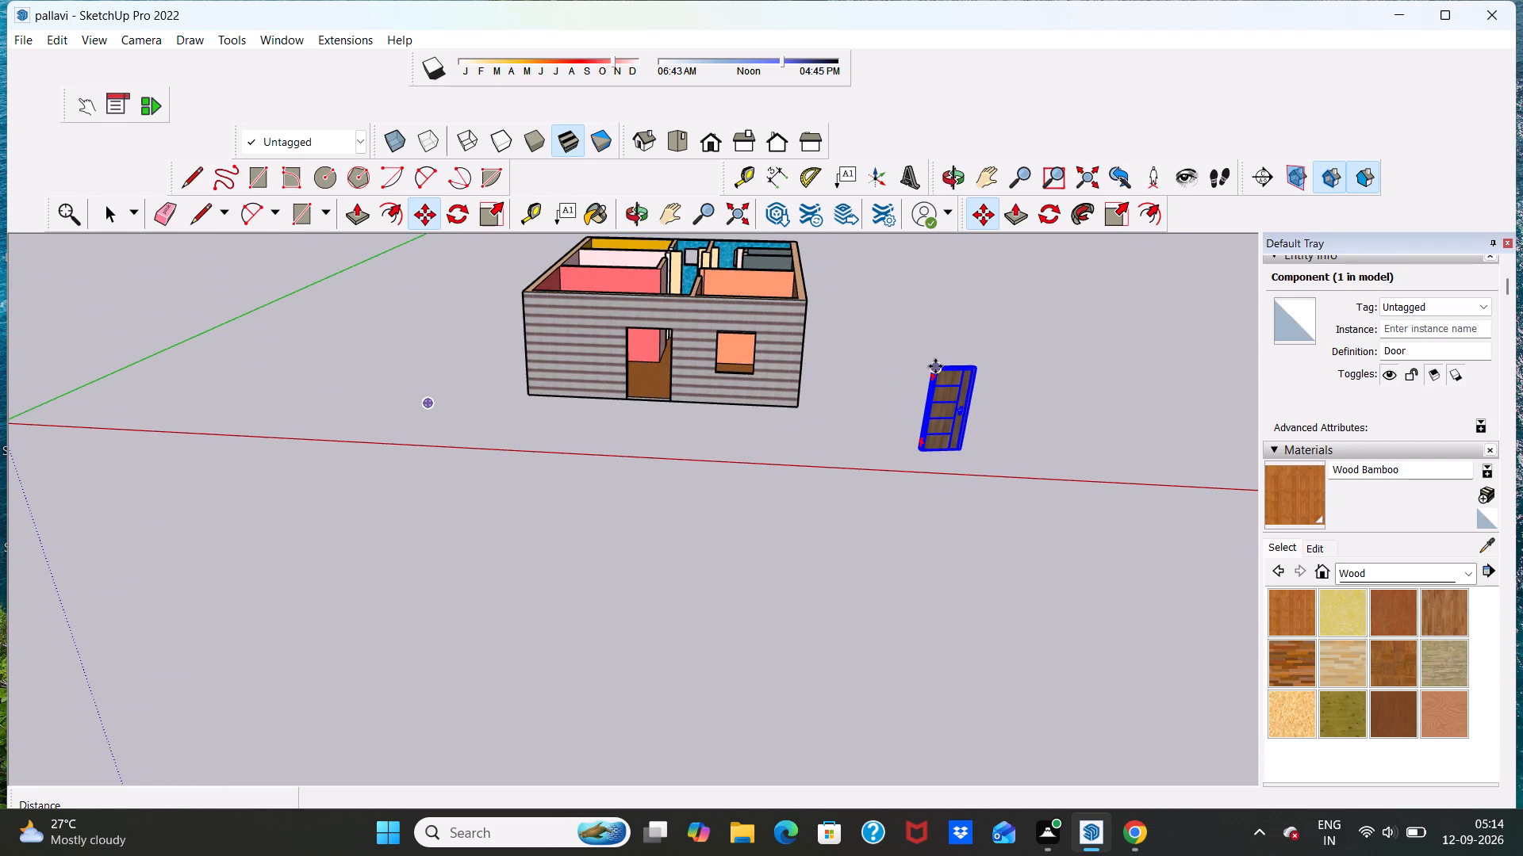
drag(935, 366, 629, 329)
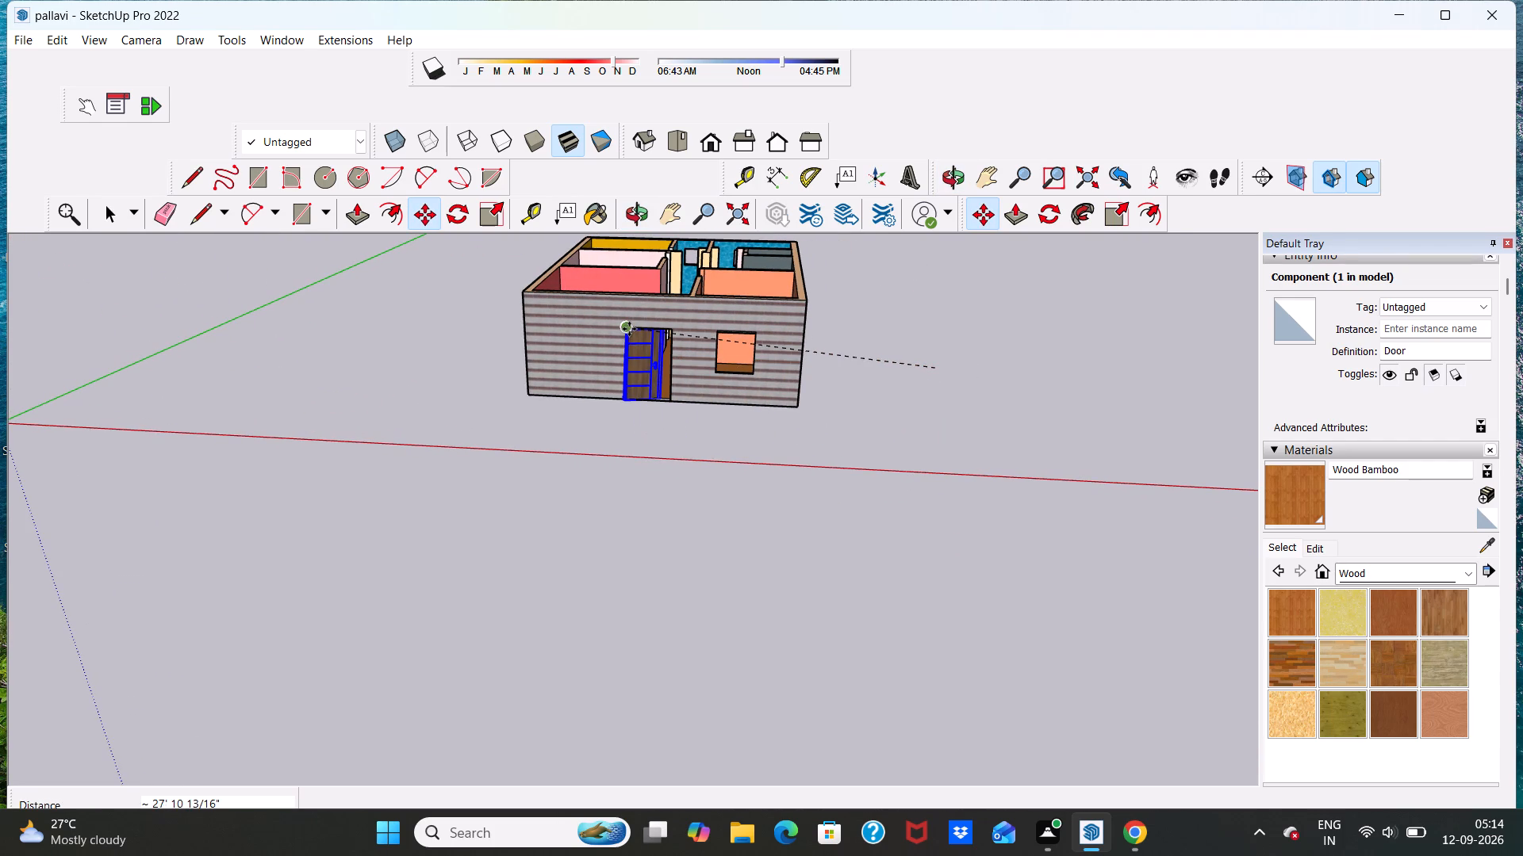
drag(629, 329, 640, 346)
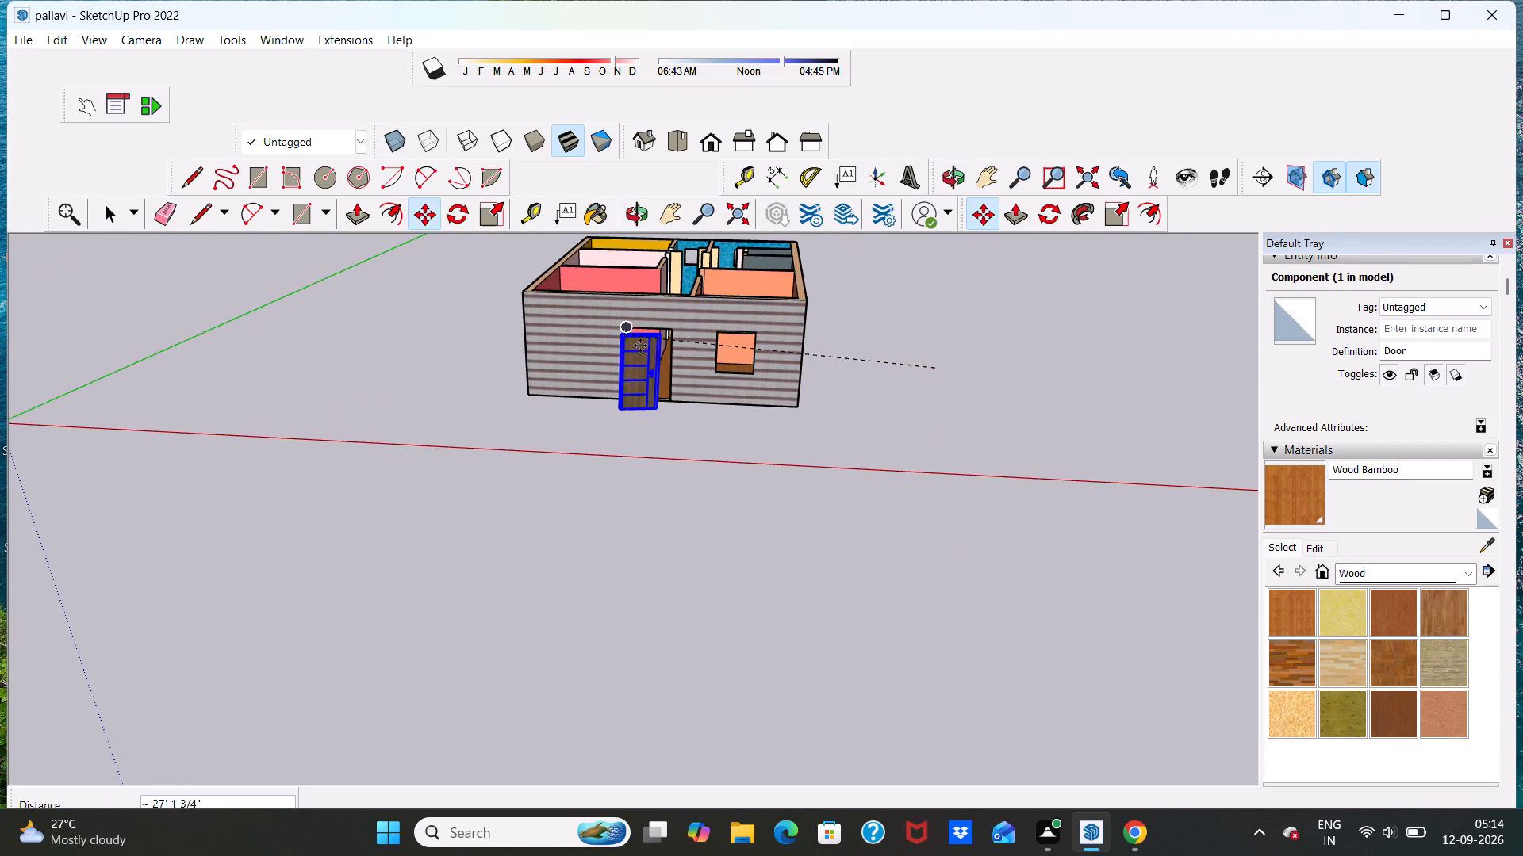
drag(640, 346, 633, 334)
Move the door by its lower handle-side corner about 8' 8 11/16" so it stands clear in front of the doorway.
scroll(639, 361, up, 11)
scroll(658, 365, down, 8)
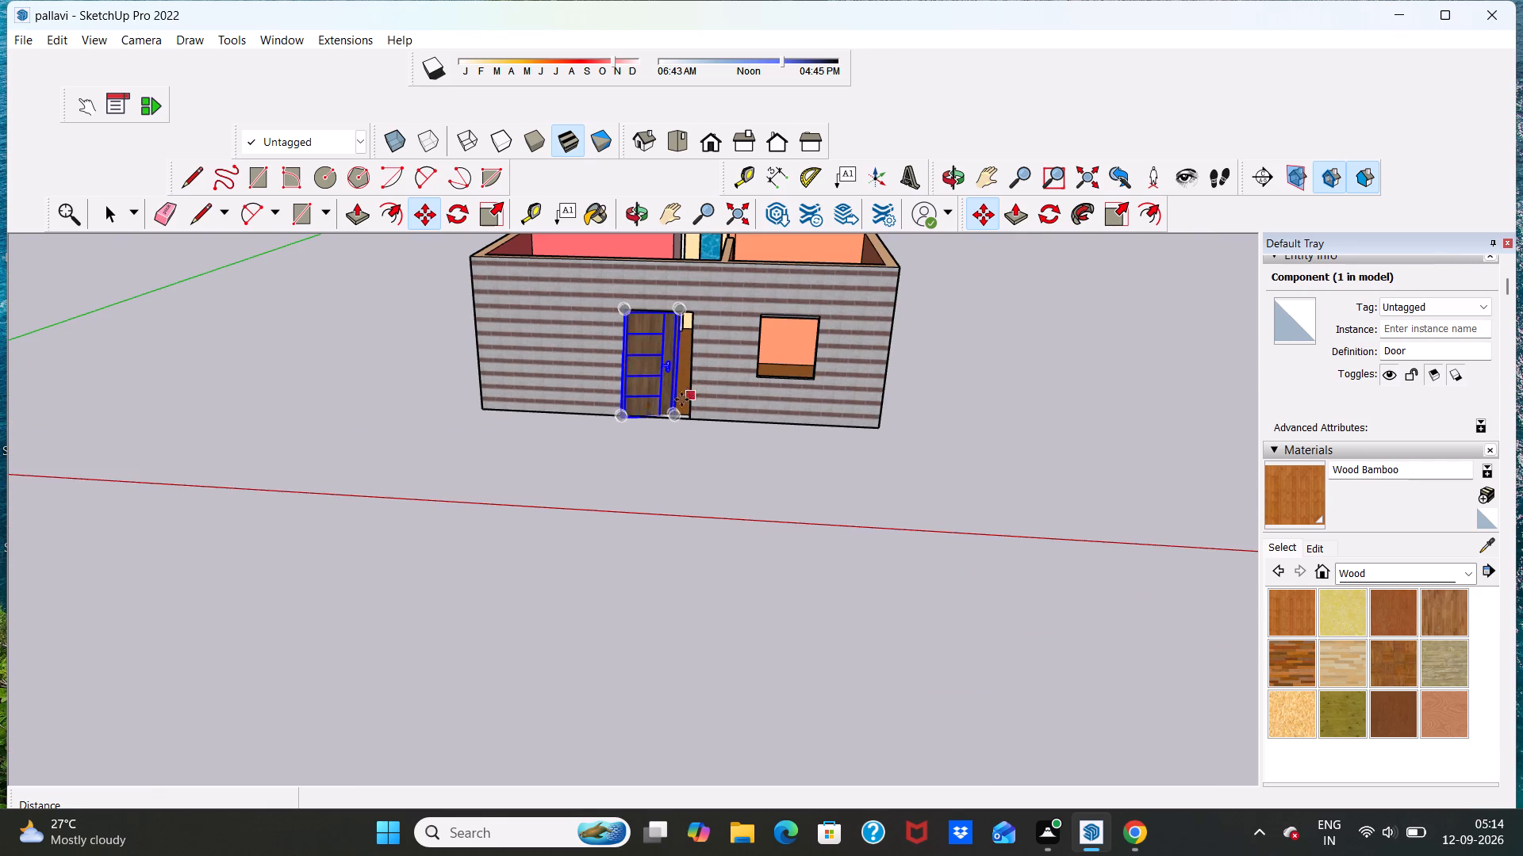
scroll(661, 401, up, 4)
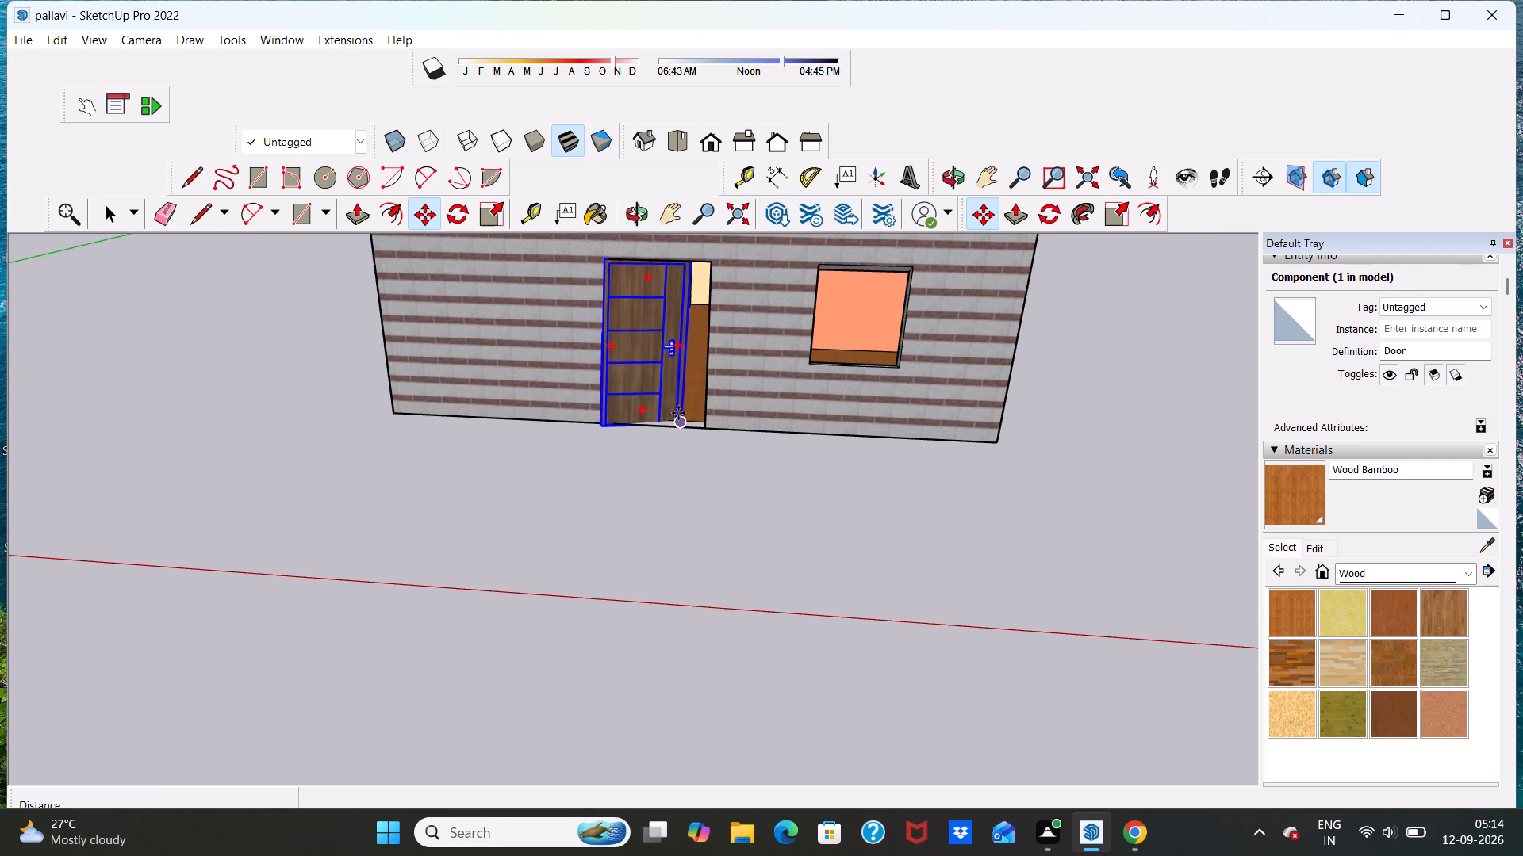
scroll(679, 413, up, 4)
drag(684, 422, 705, 430)
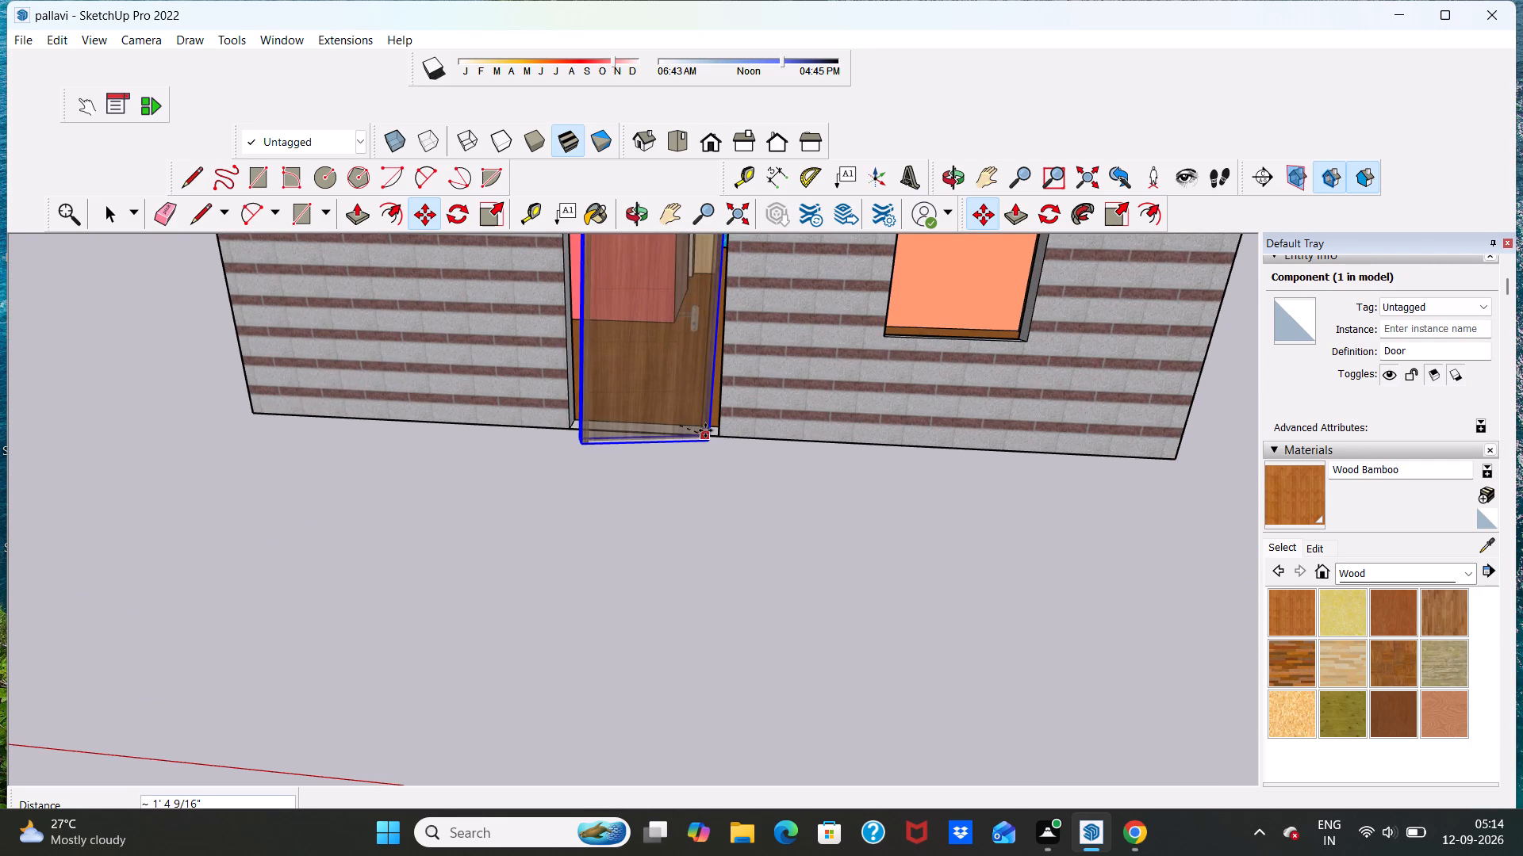
drag(705, 430, 661, 575)
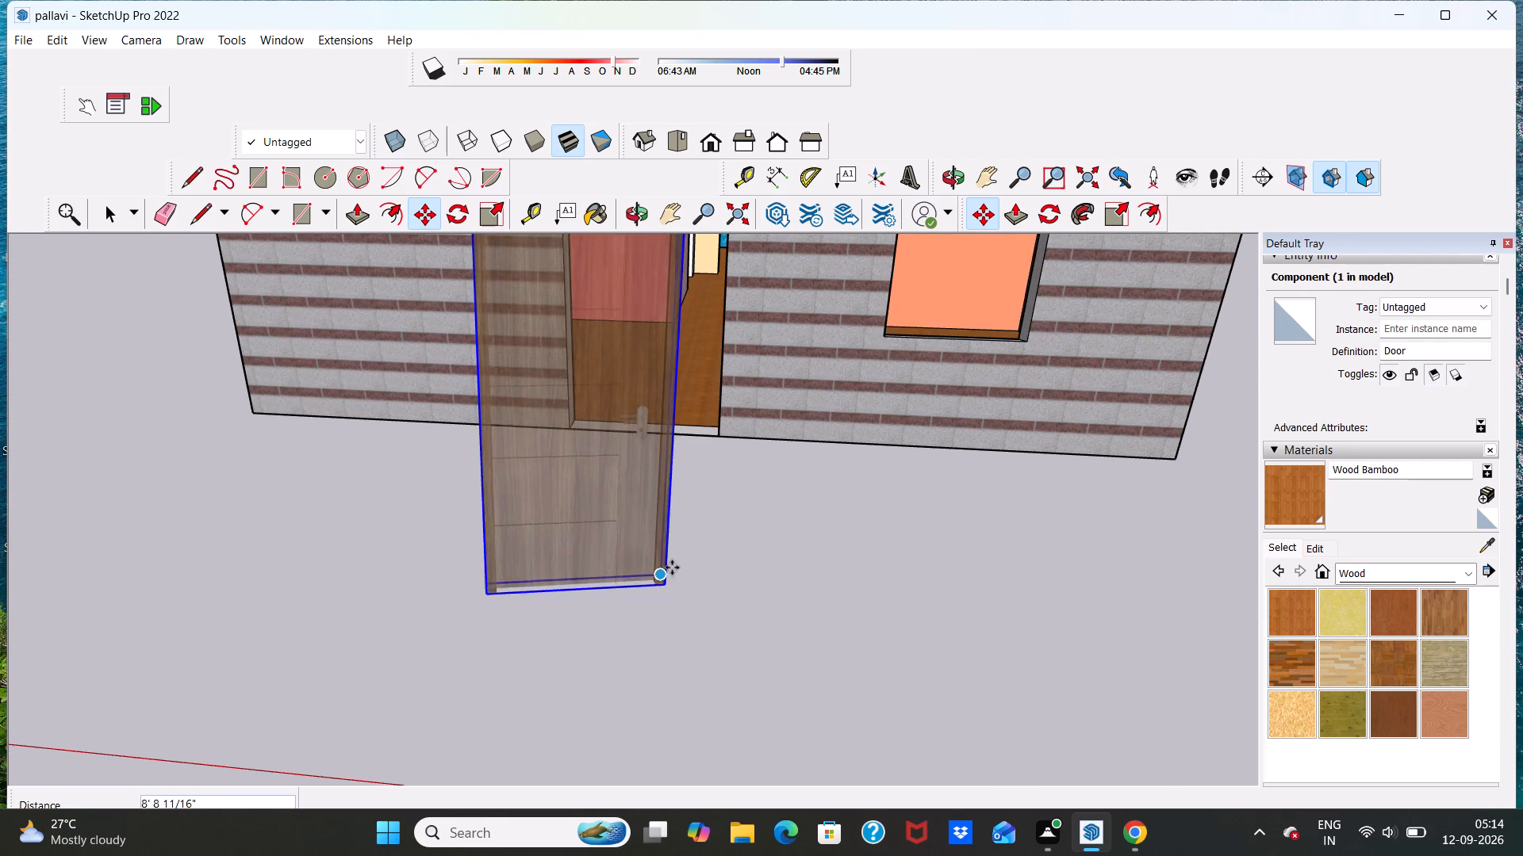
scroll(689, 550, down, 7)
scroll(775, 506, up, 2)
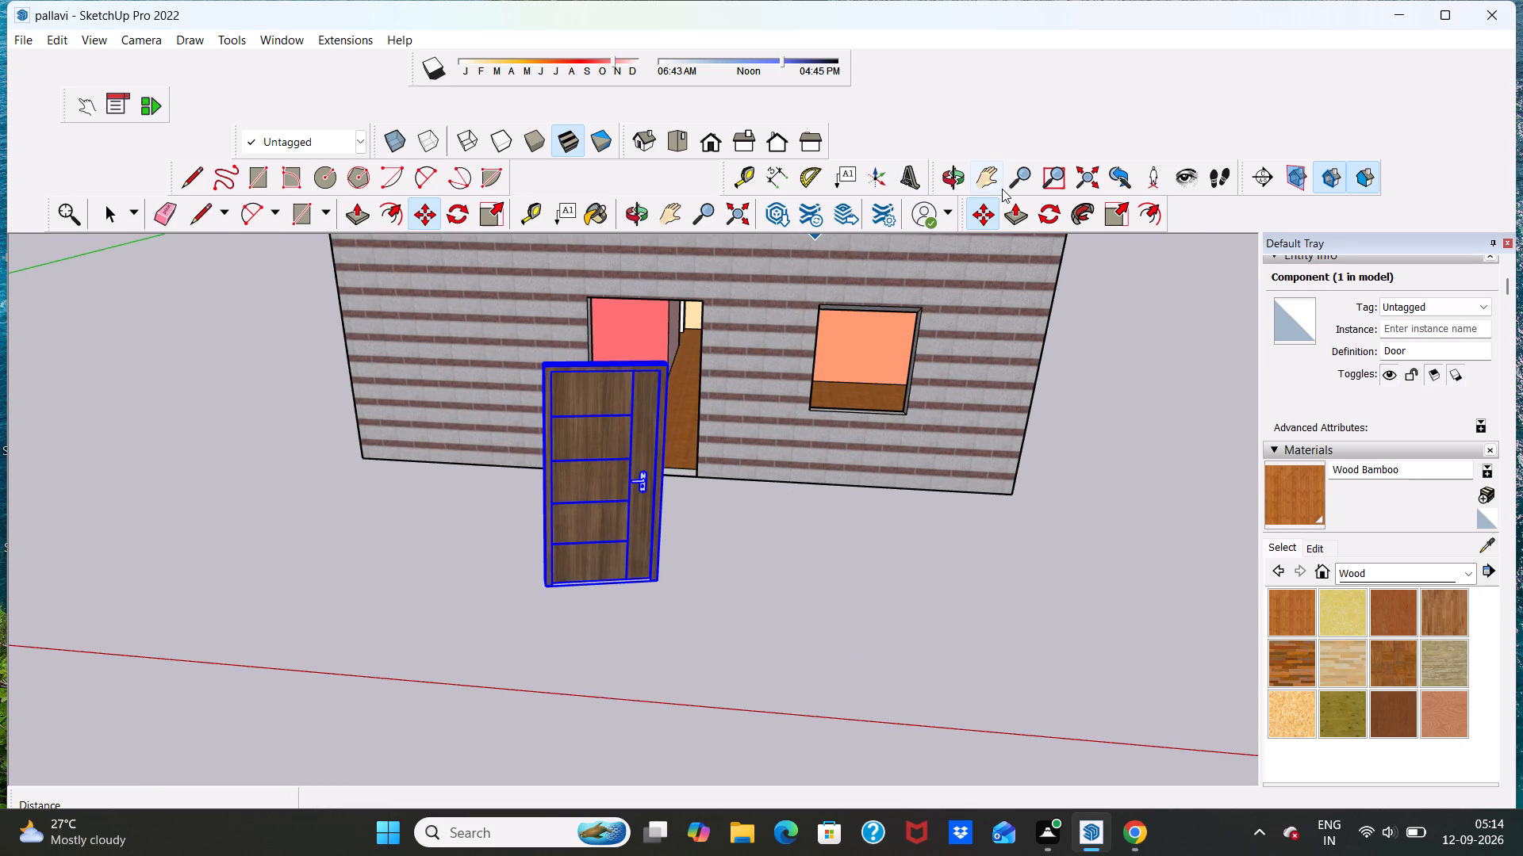
Rotate the door about 1.1° around its lower corner opposite the handle, using a point level with its bottom edge as reference.
click(975, 218)
click(1039, 208)
scroll(559, 707, up, 4)
scroll(571, 686, down, 3)
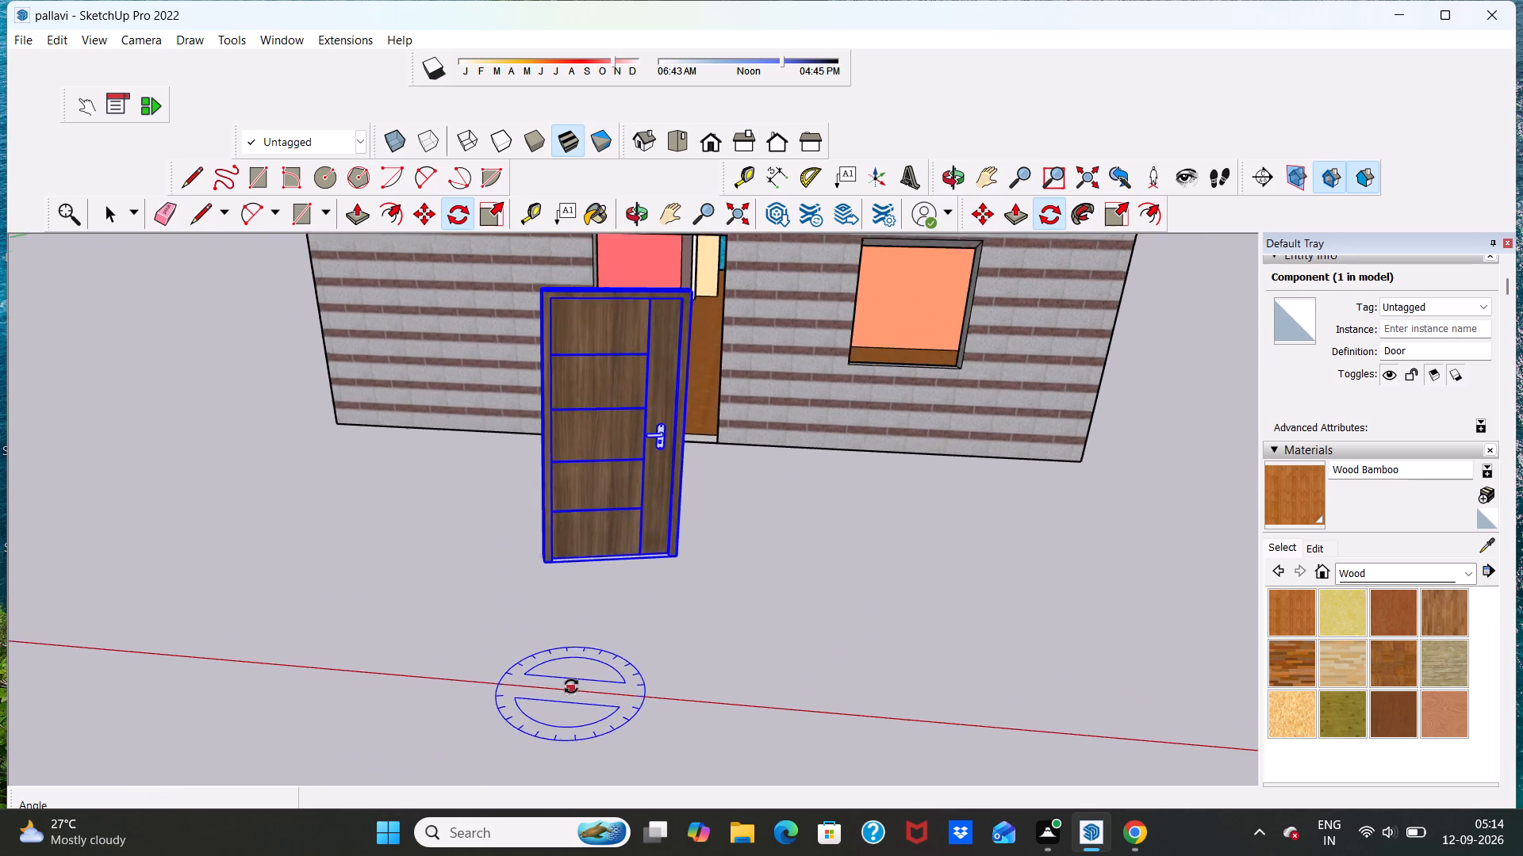
scroll(577, 653, down, 4)
scroll(650, 522, up, 5)
scroll(644, 525, down, 5)
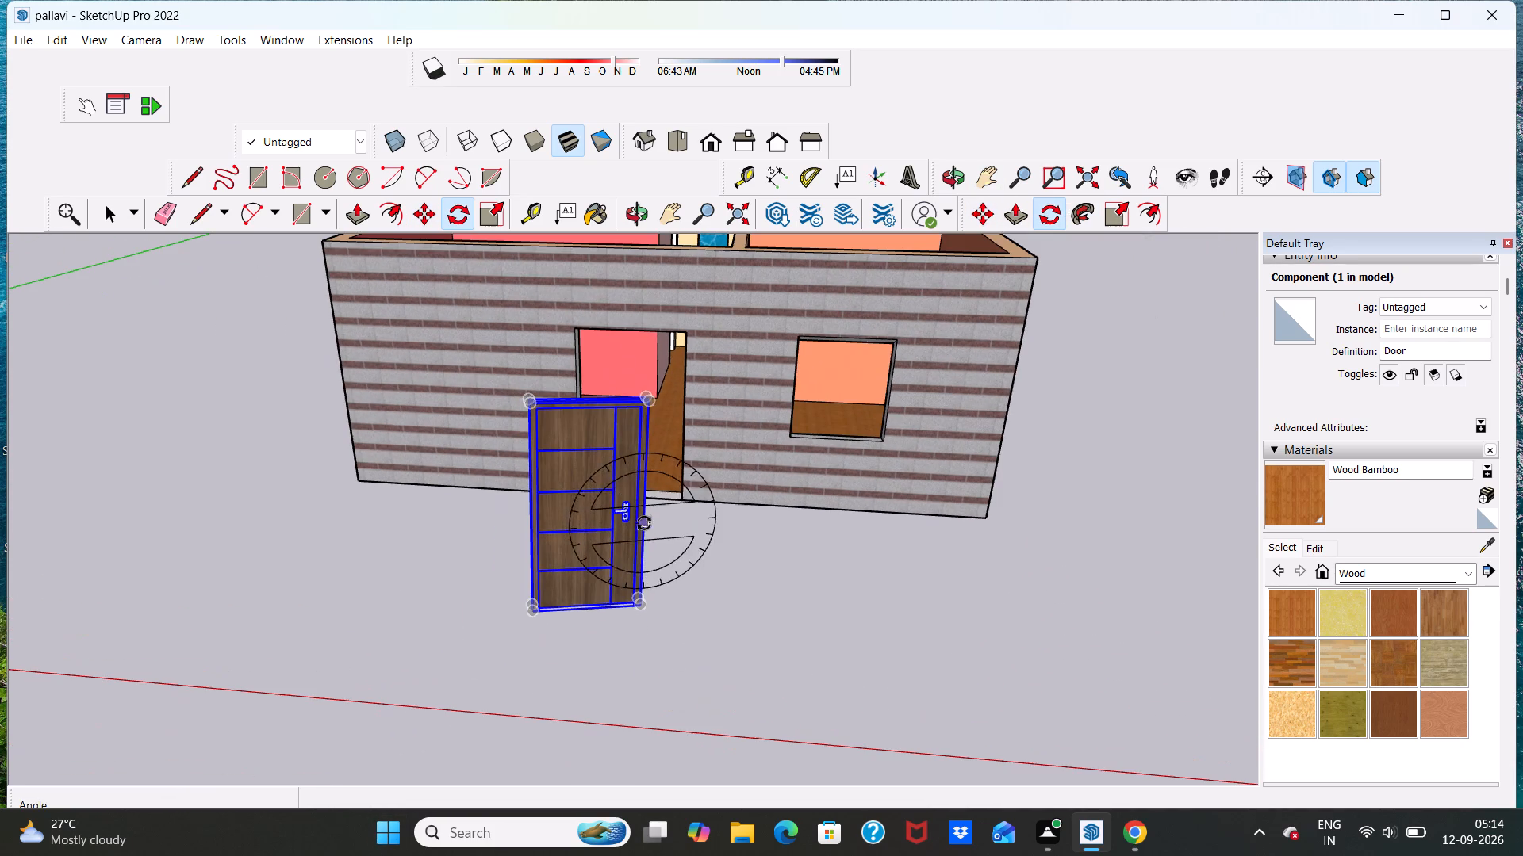
click(537, 612)
click(462, 610)
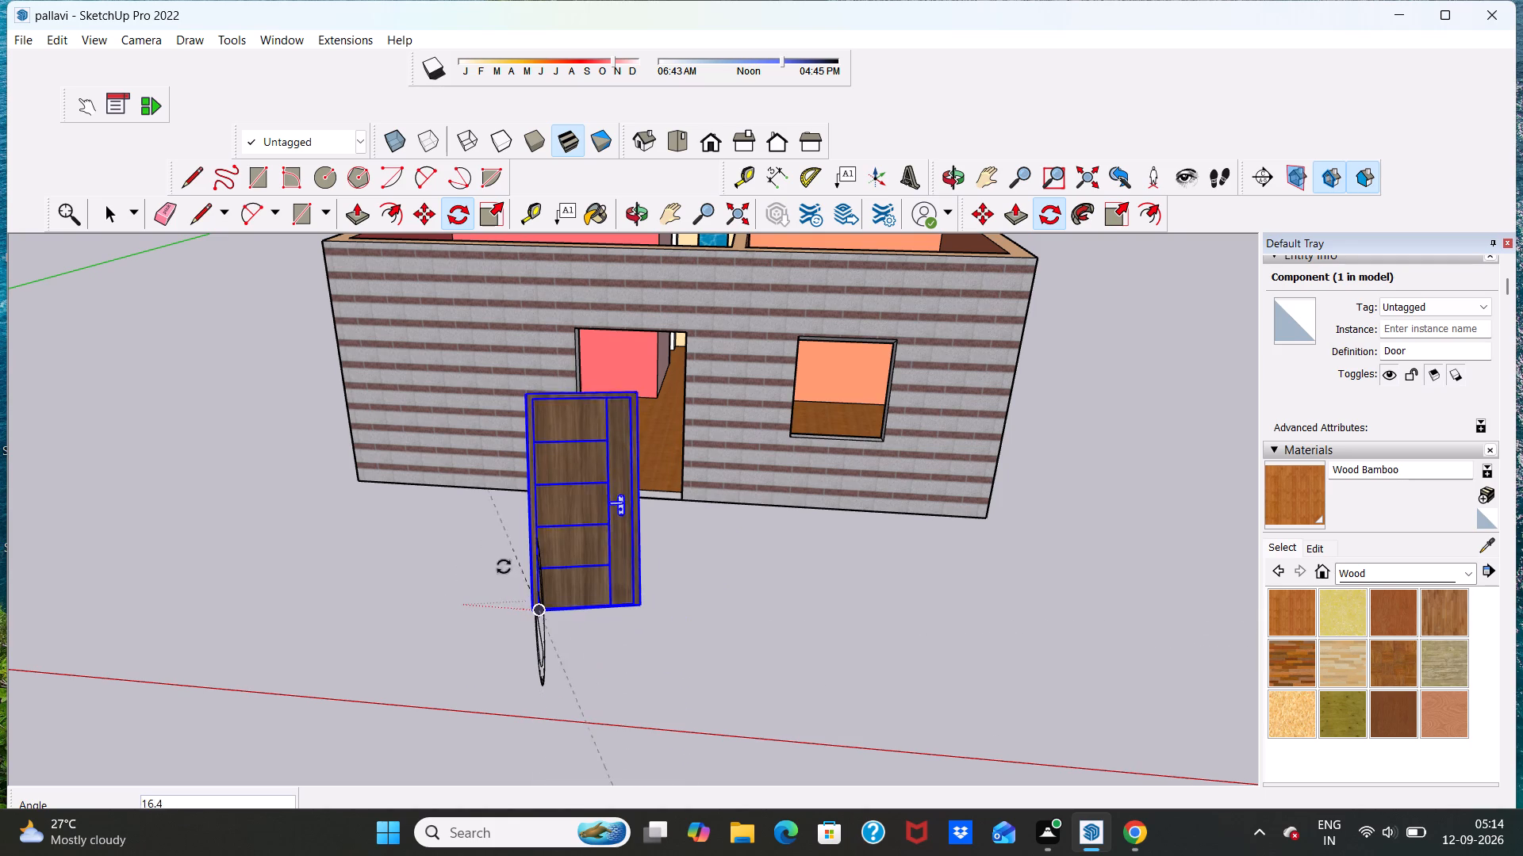
click(516, 528)
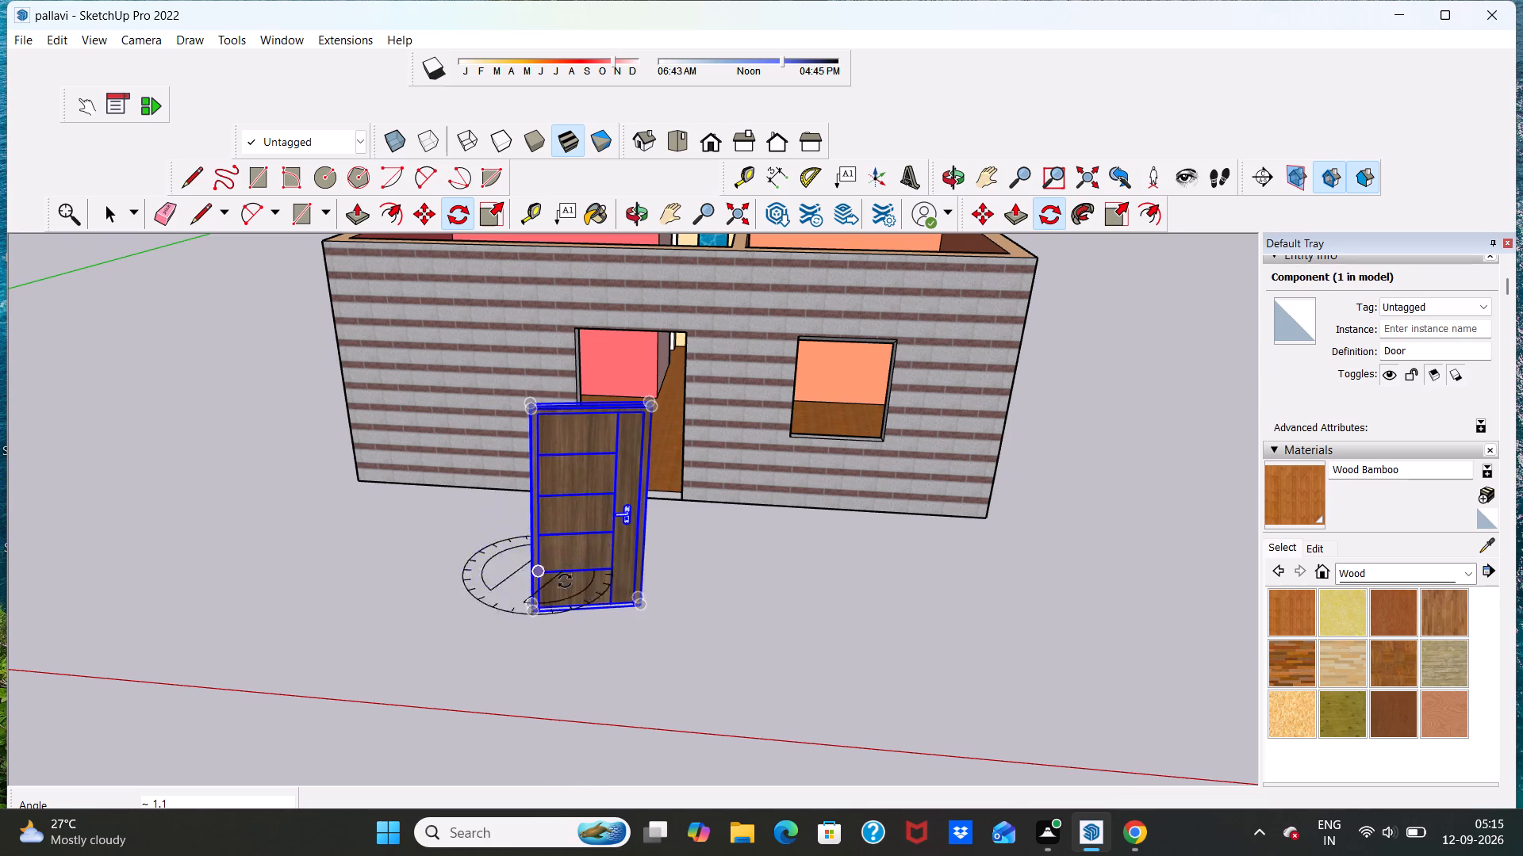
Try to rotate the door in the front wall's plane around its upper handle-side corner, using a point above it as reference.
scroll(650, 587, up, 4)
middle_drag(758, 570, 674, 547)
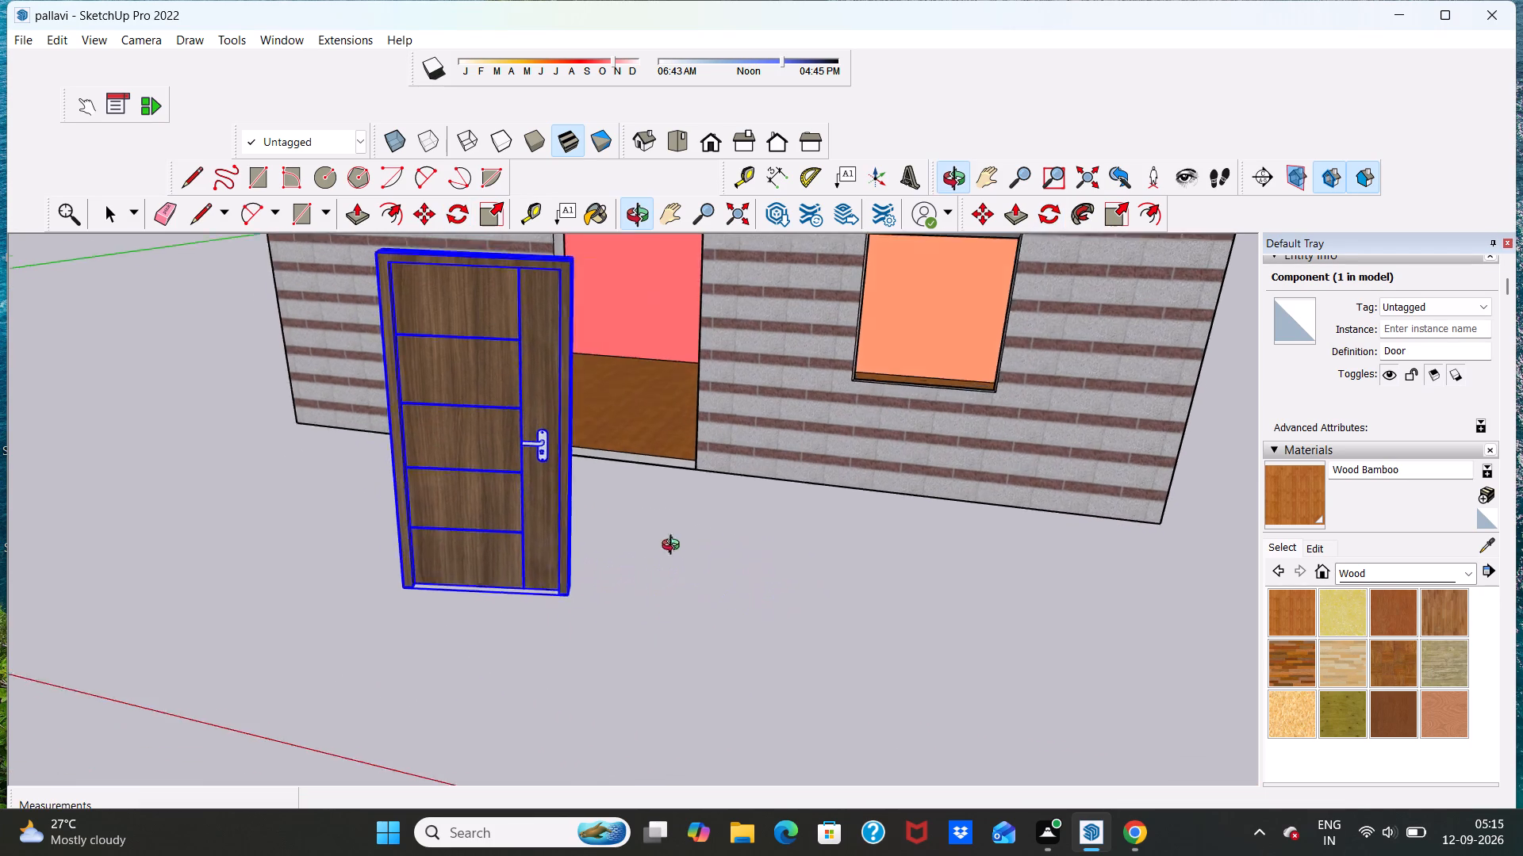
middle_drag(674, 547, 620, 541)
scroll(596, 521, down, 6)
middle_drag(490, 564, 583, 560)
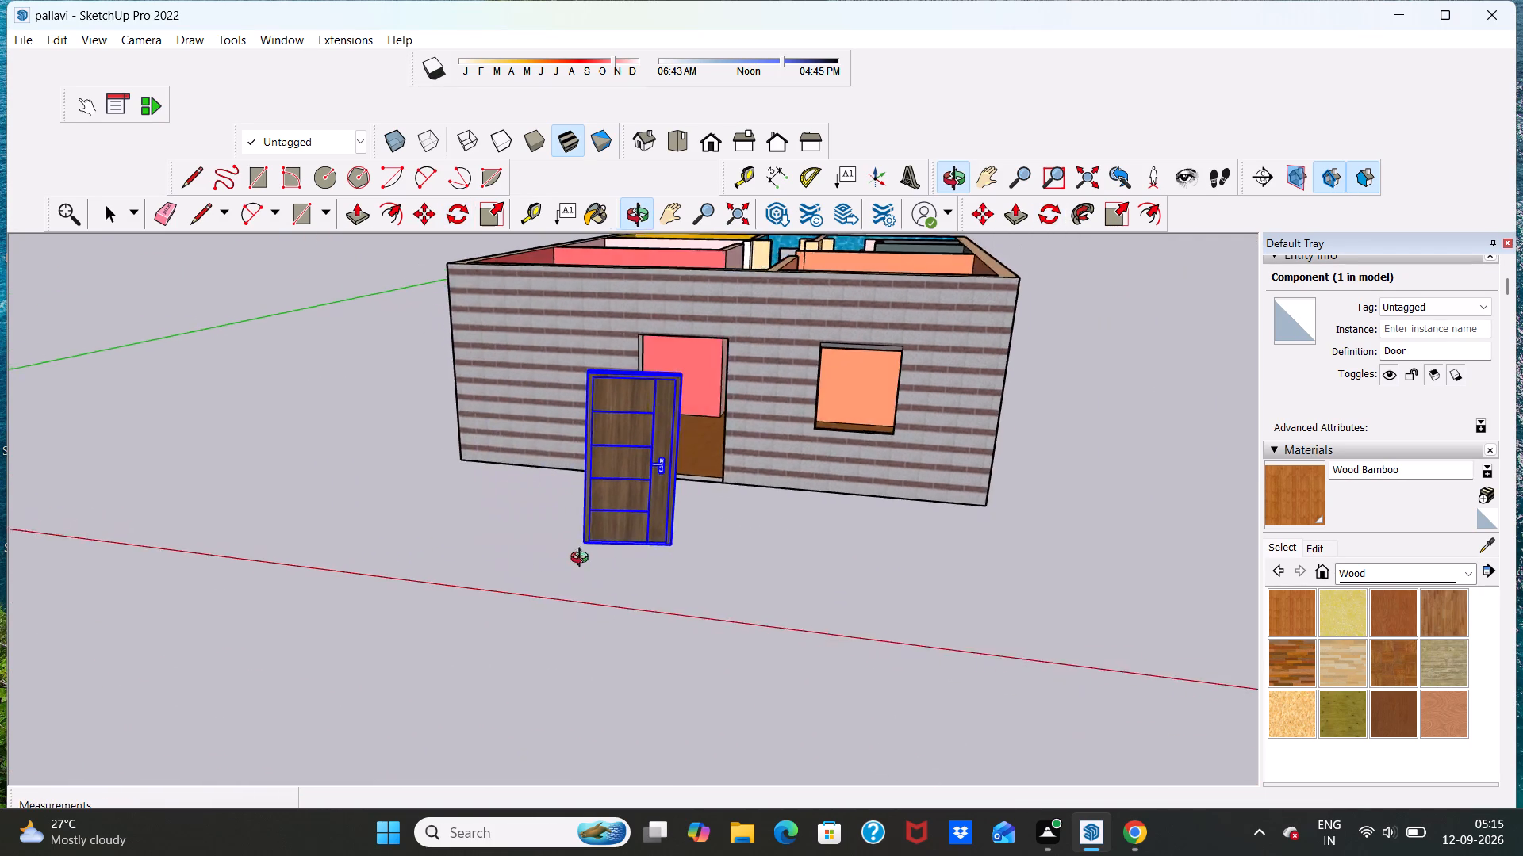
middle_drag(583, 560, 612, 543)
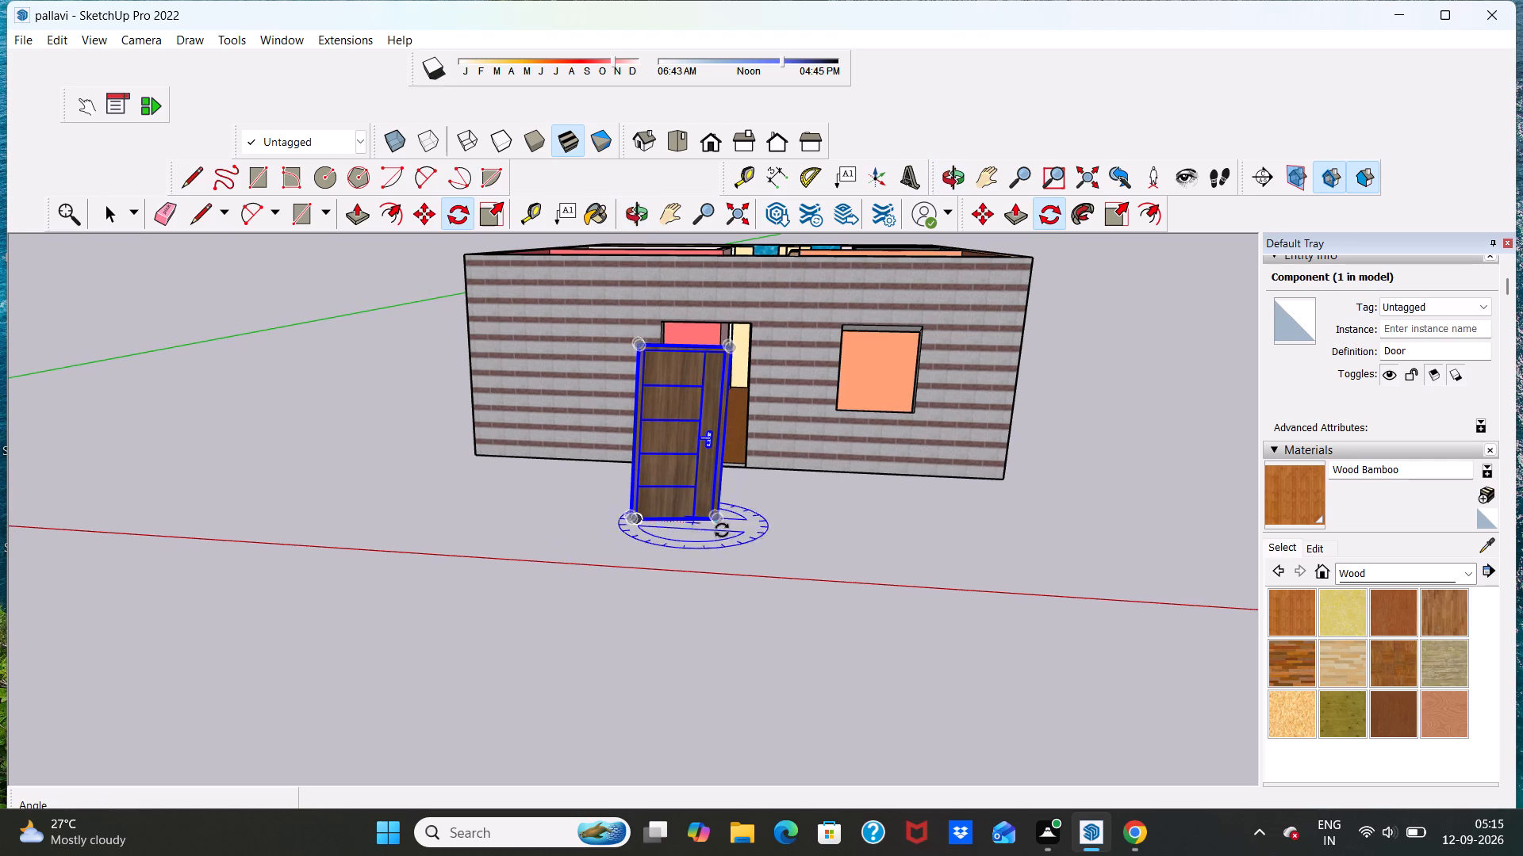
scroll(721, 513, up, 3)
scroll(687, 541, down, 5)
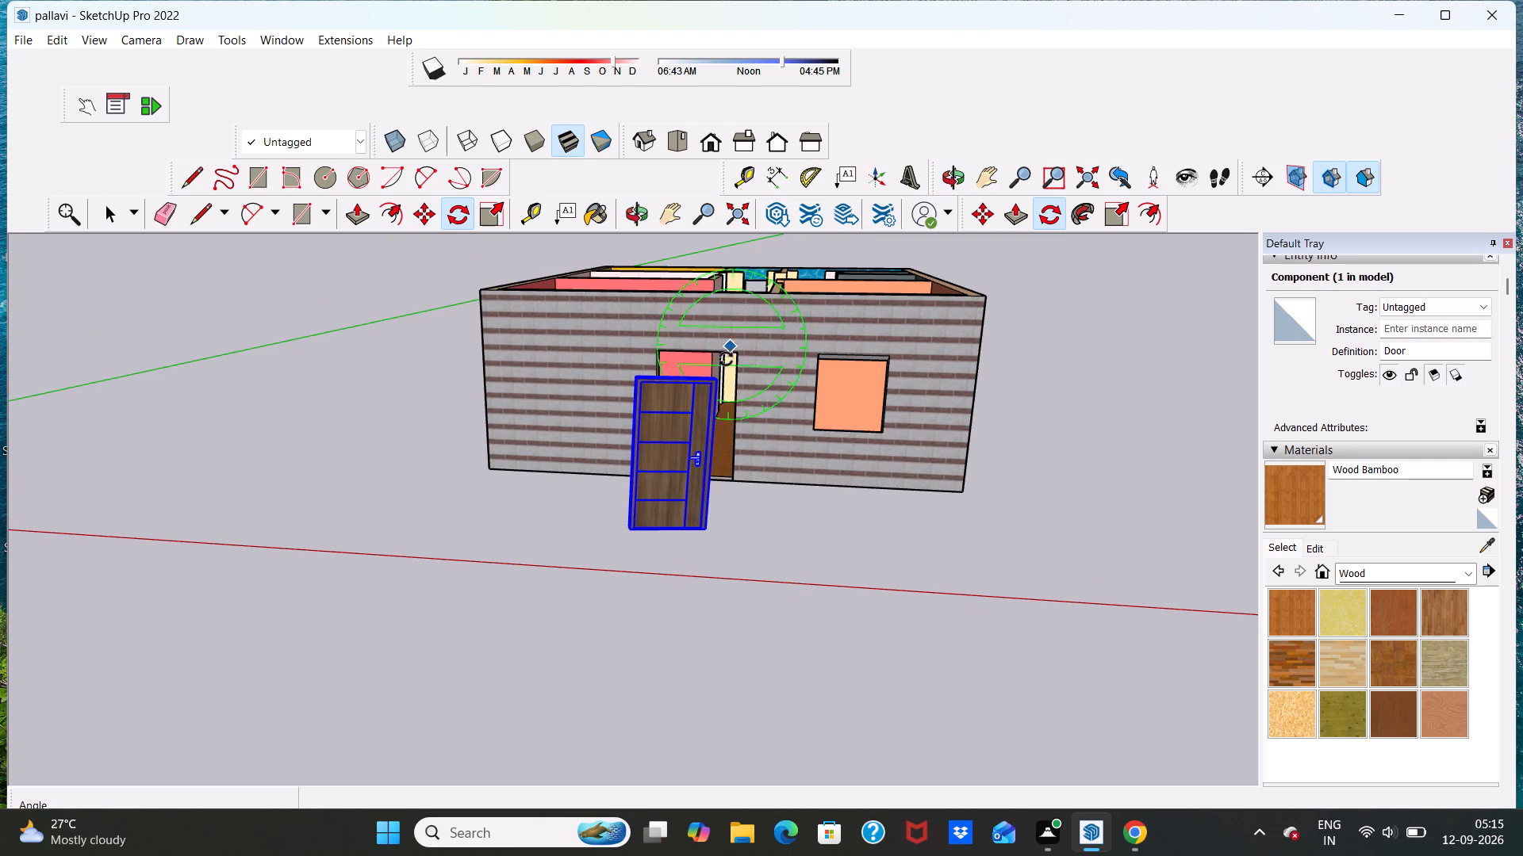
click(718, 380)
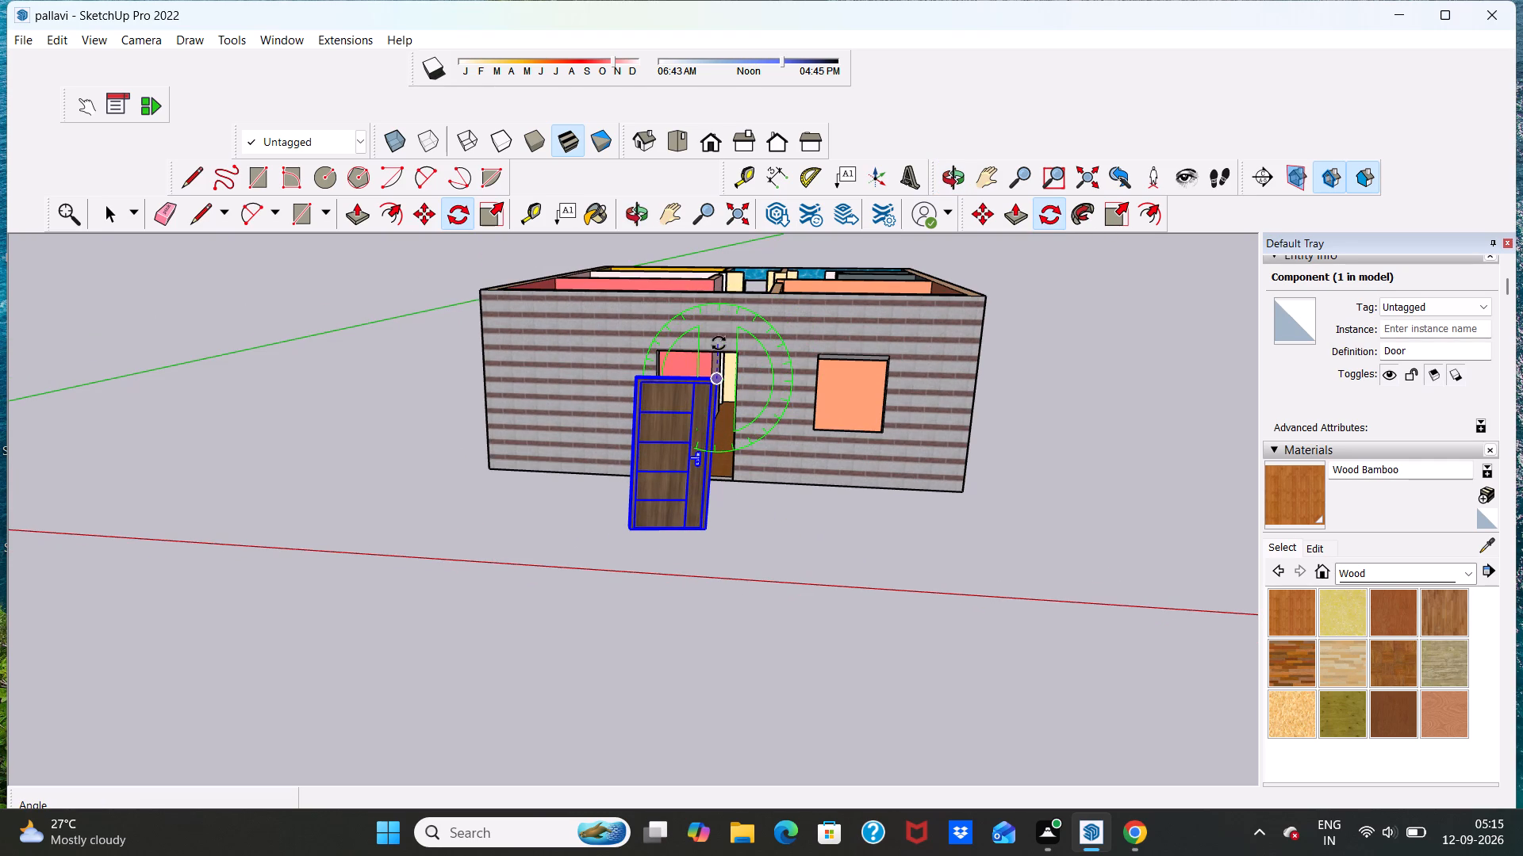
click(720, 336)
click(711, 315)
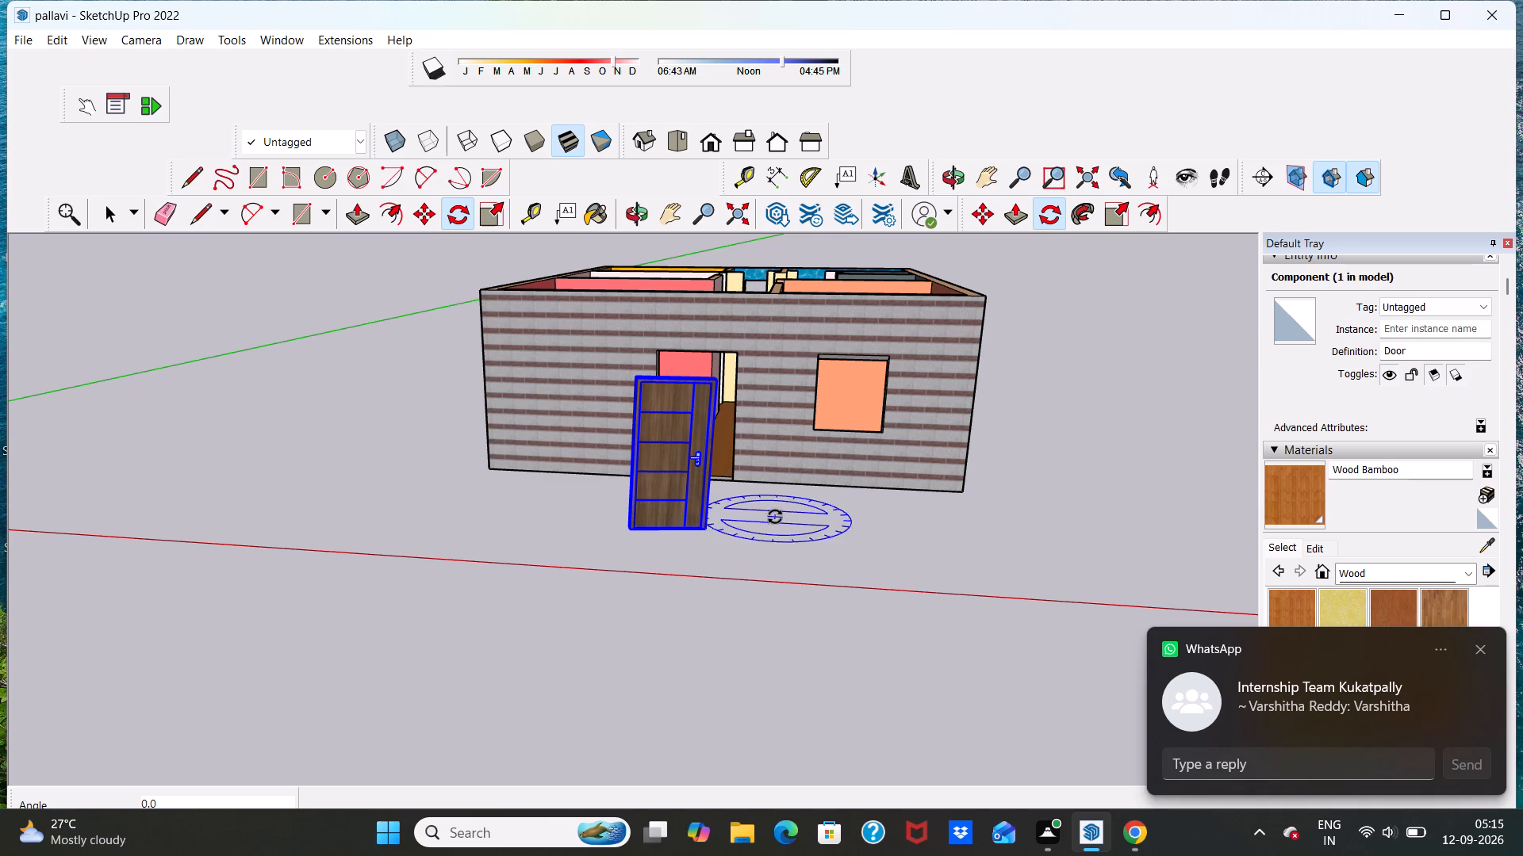
Rotate the door about 10.1° around its lower handle-side corner, using its opposite lower corner as reference.
click(712, 529)
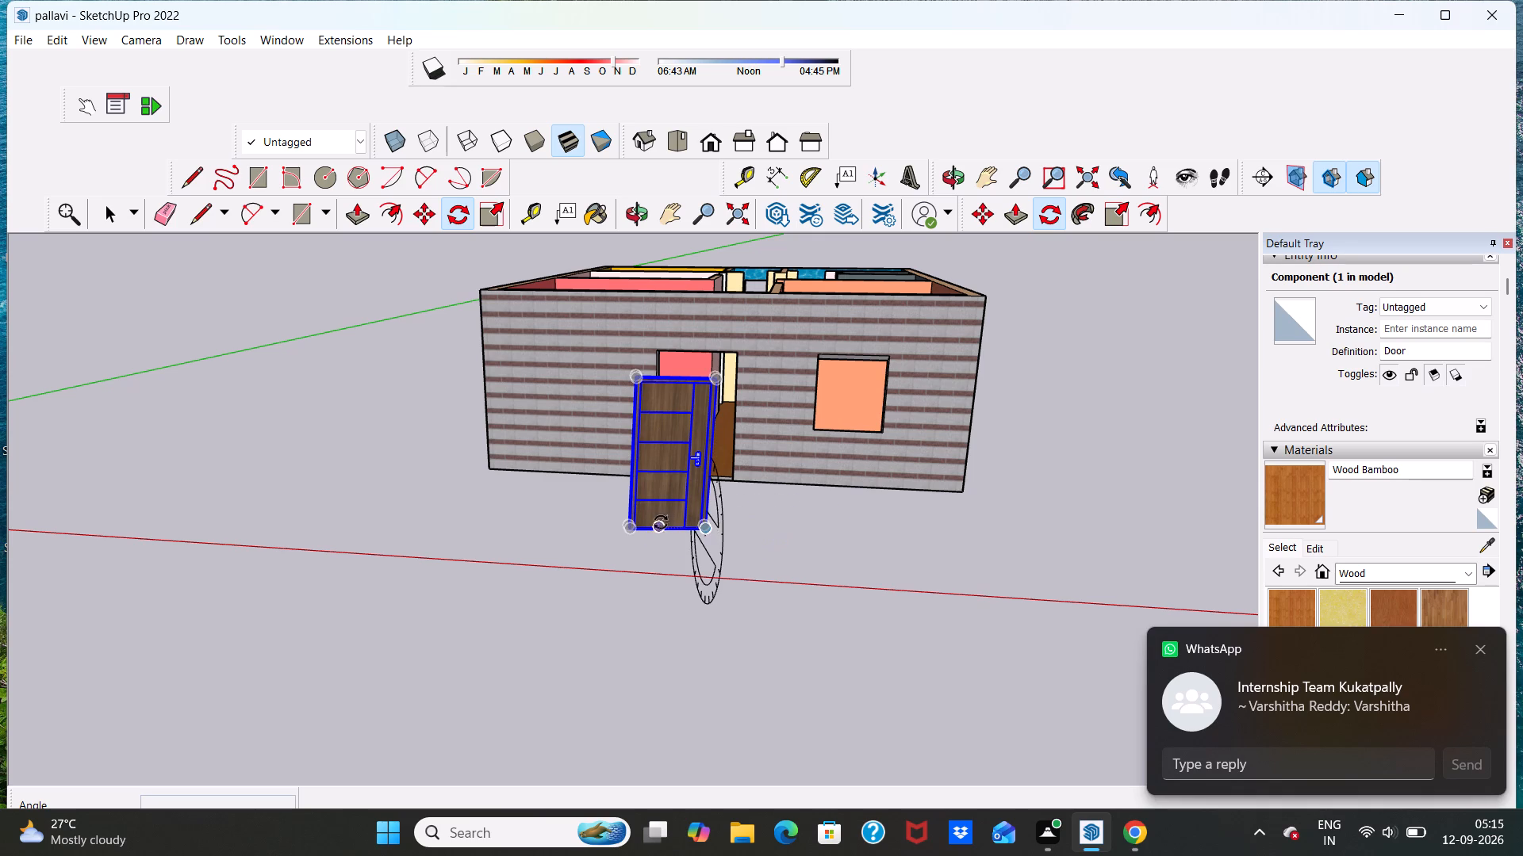
click(633, 524)
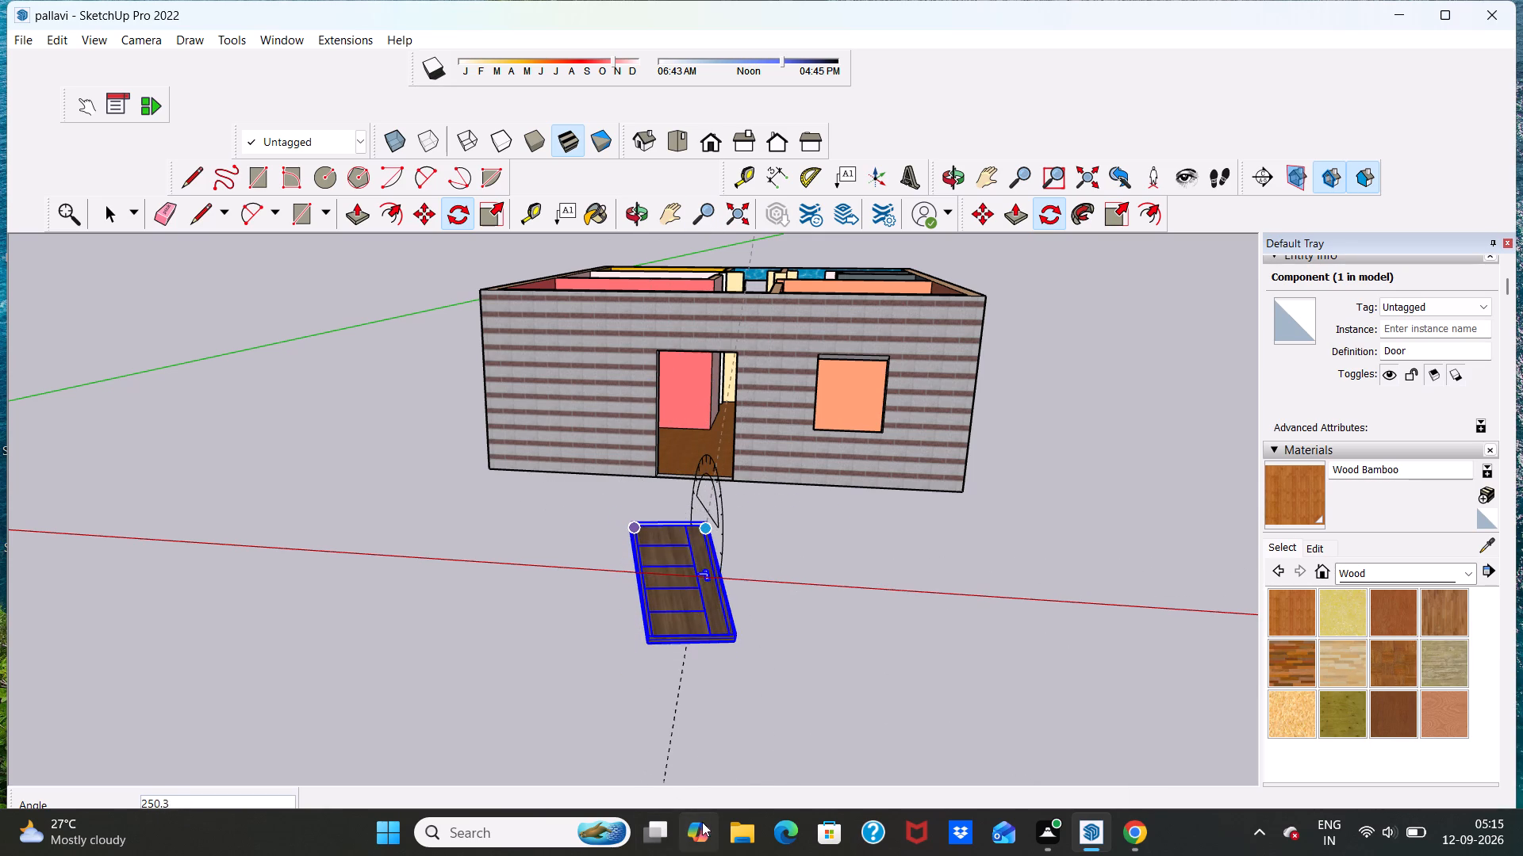
click(782, 584)
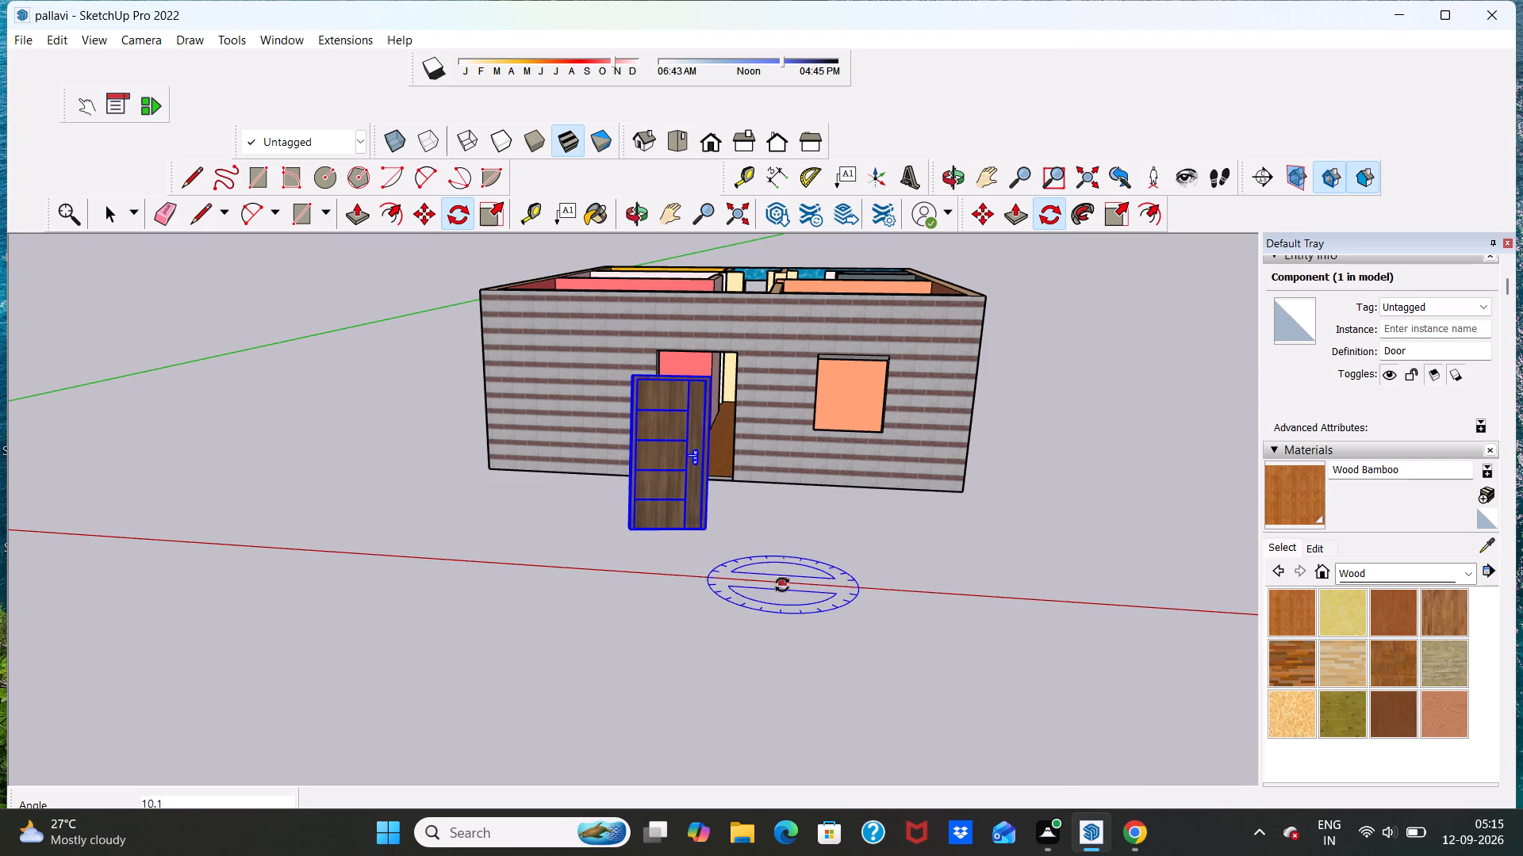
Move the door about 1' 5 3/16" by its upper handle-side corner toward the doorway's matching upper corner.
scroll(779, 564, down, 4)
scroll(719, 512, up, 7)
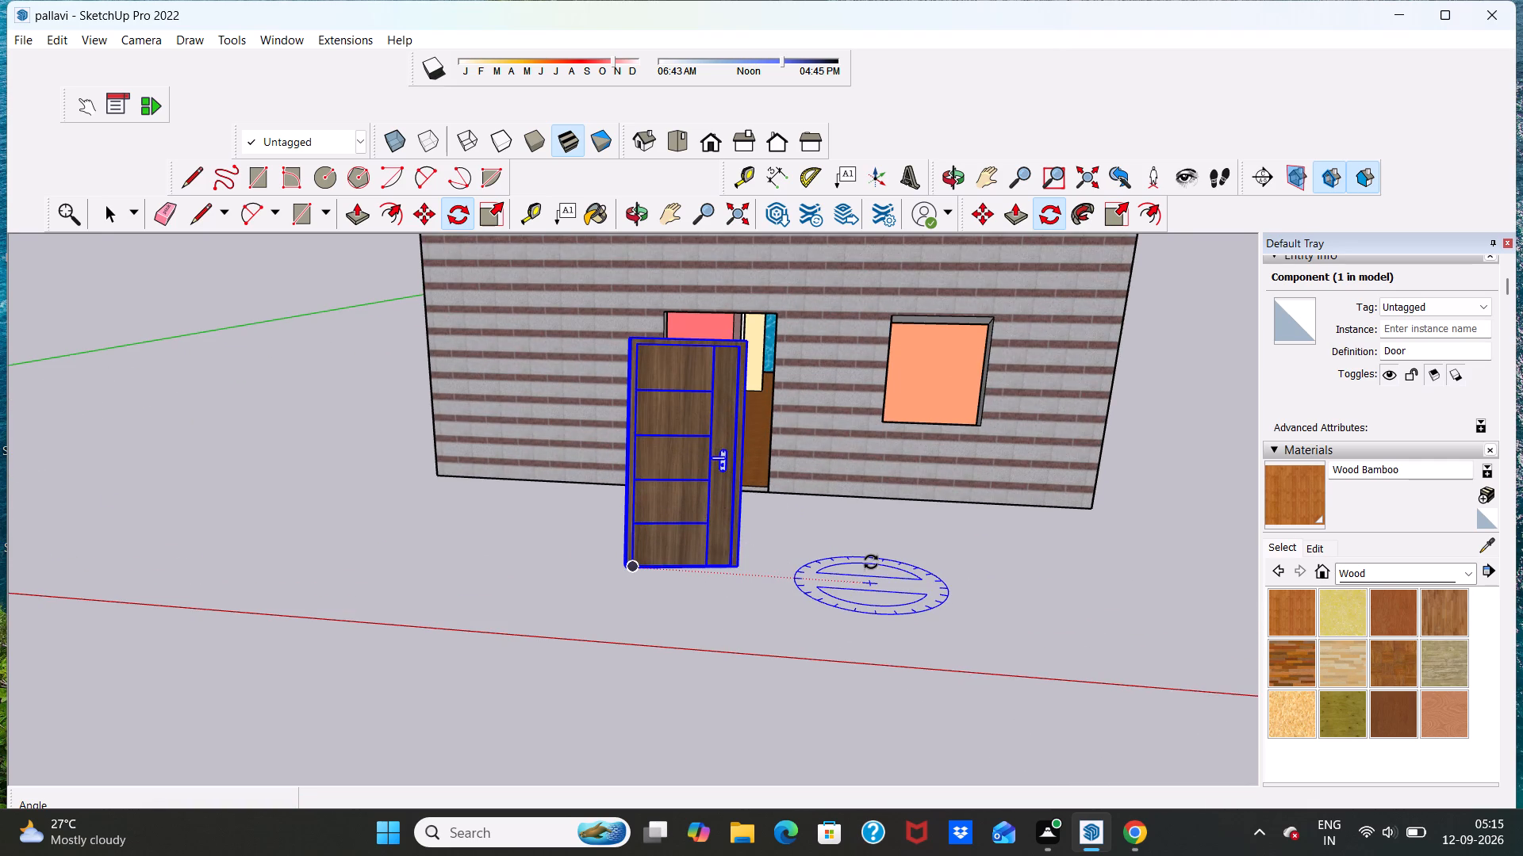
click(976, 203)
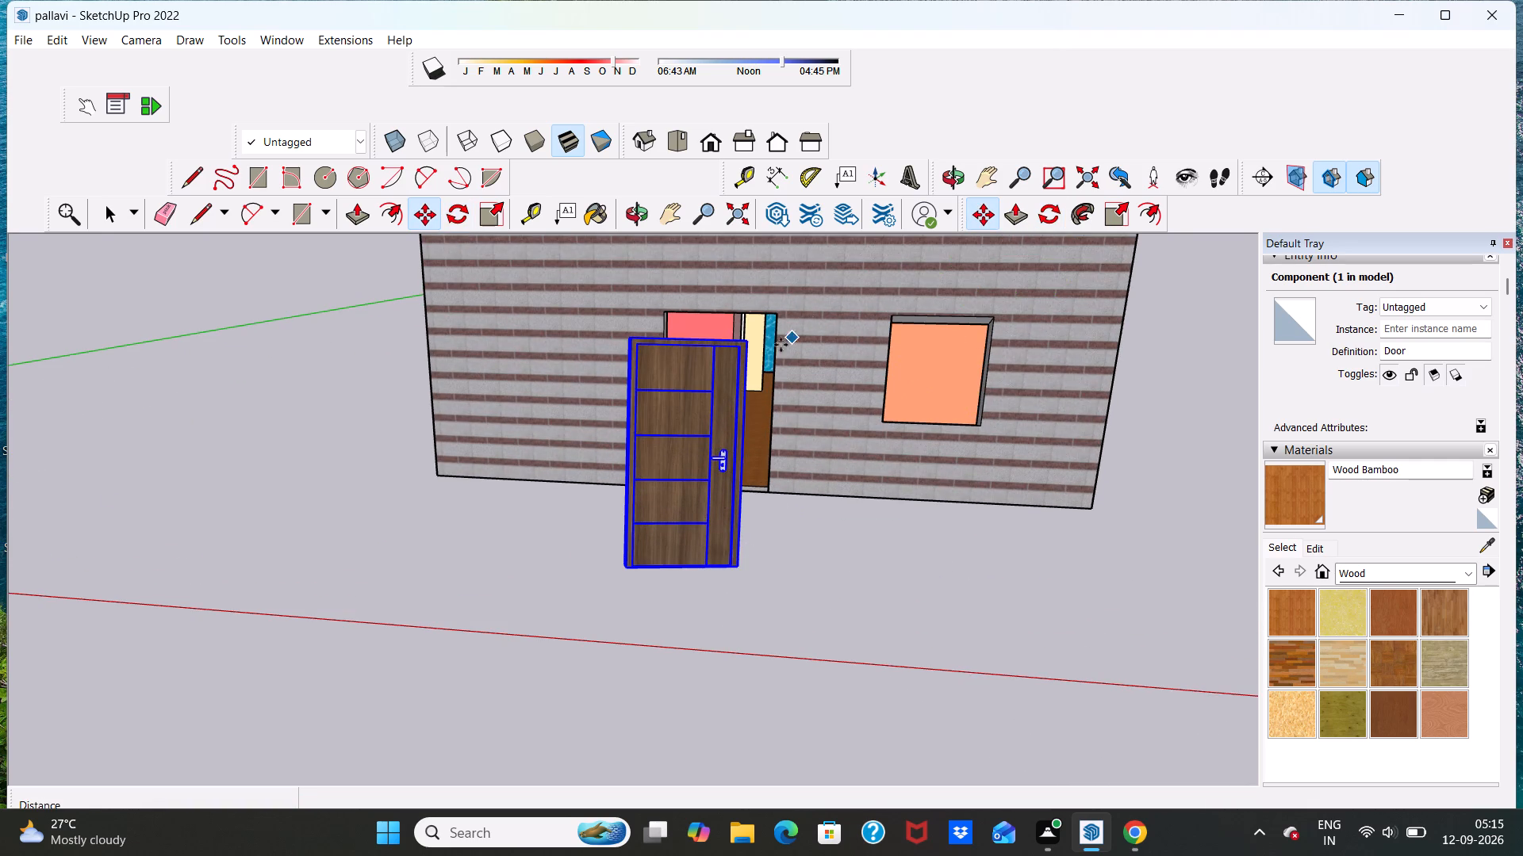
drag(746, 346, 782, 311)
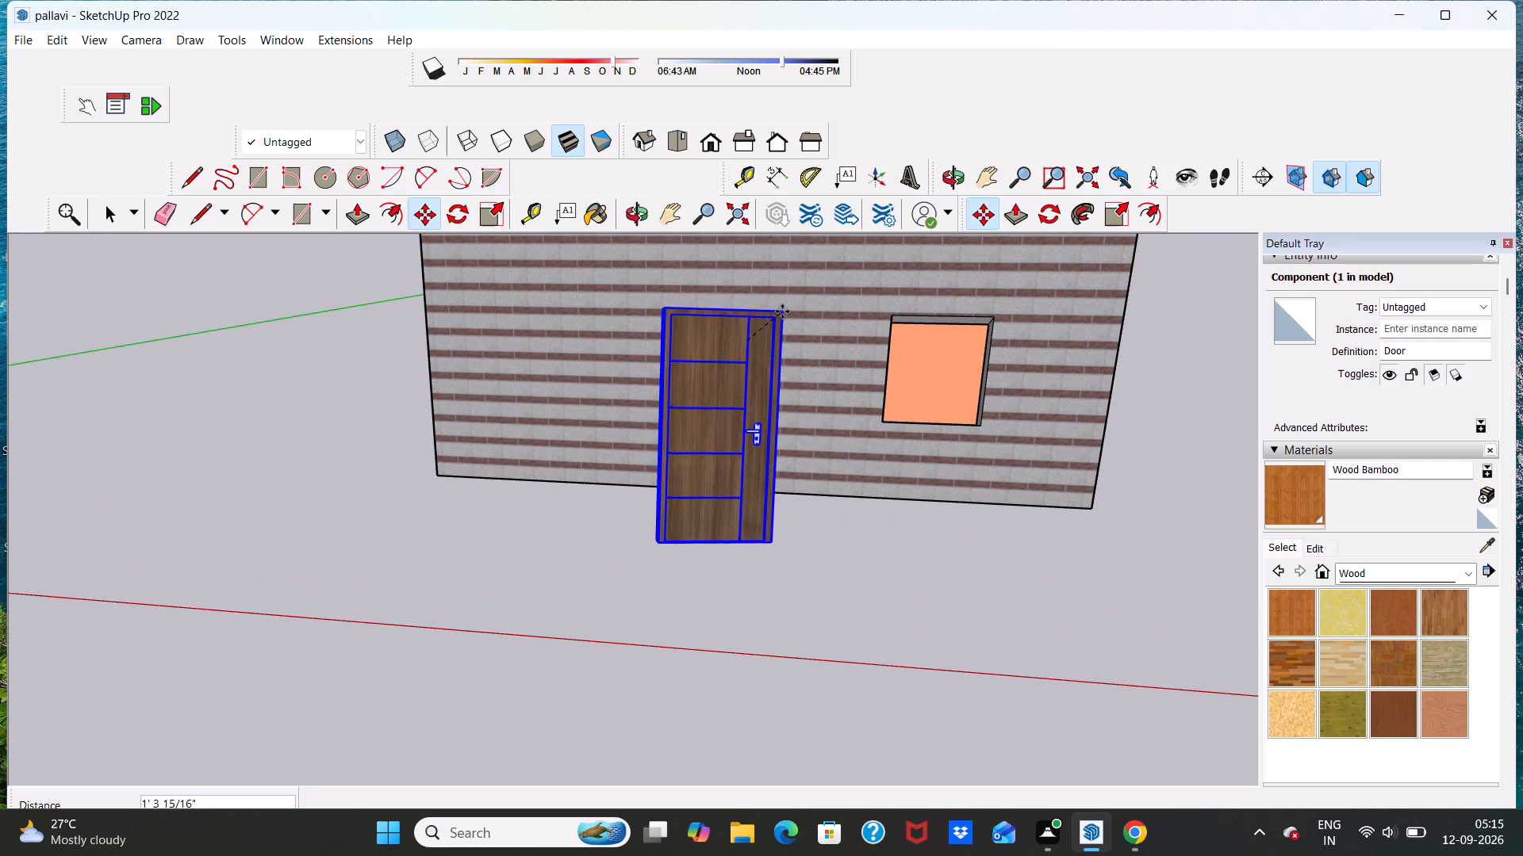
drag(782, 311, 783, 308)
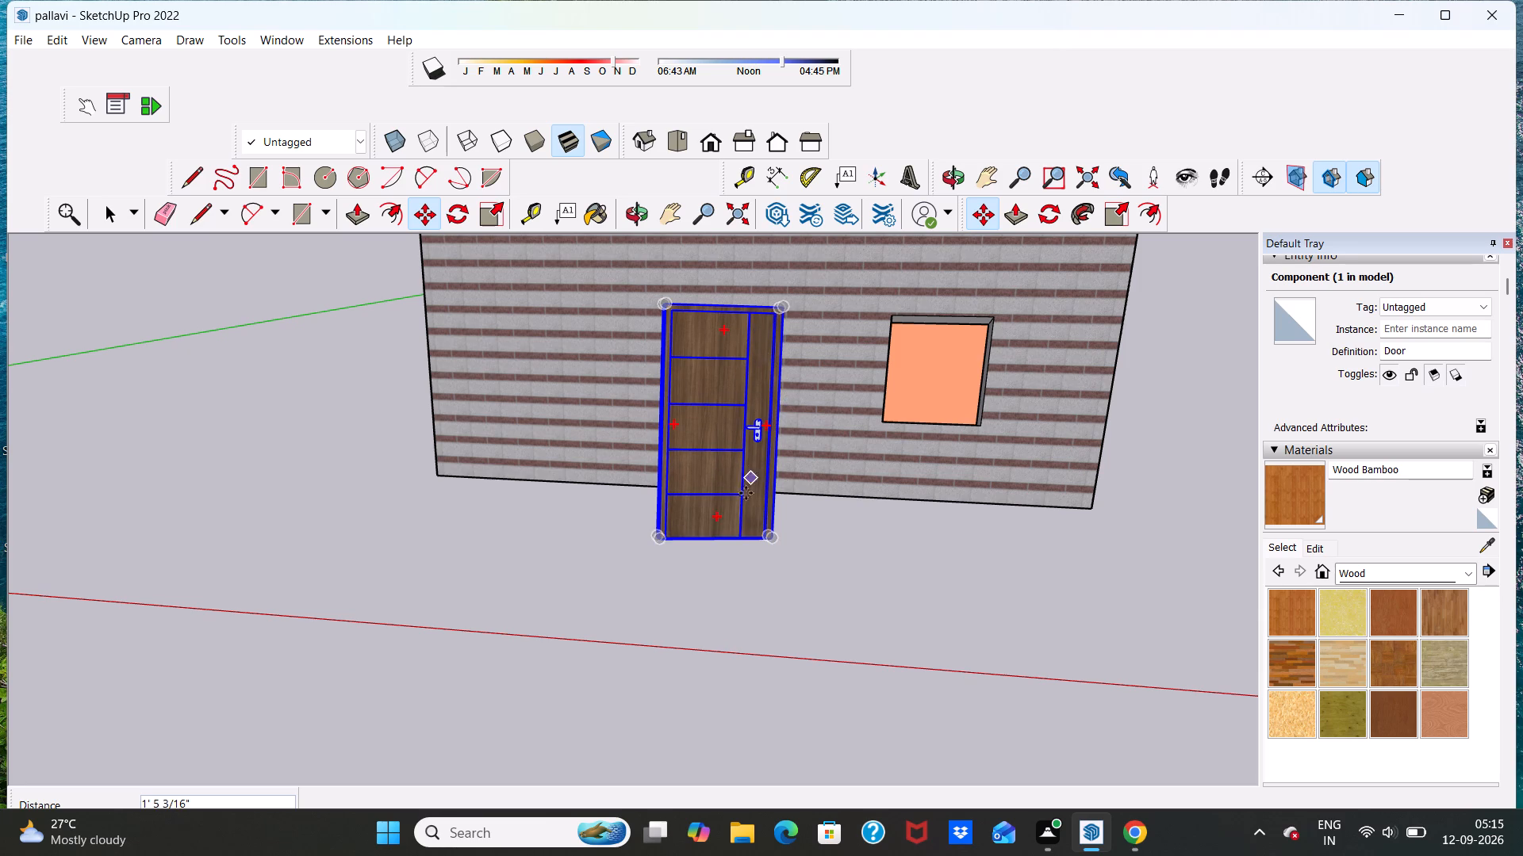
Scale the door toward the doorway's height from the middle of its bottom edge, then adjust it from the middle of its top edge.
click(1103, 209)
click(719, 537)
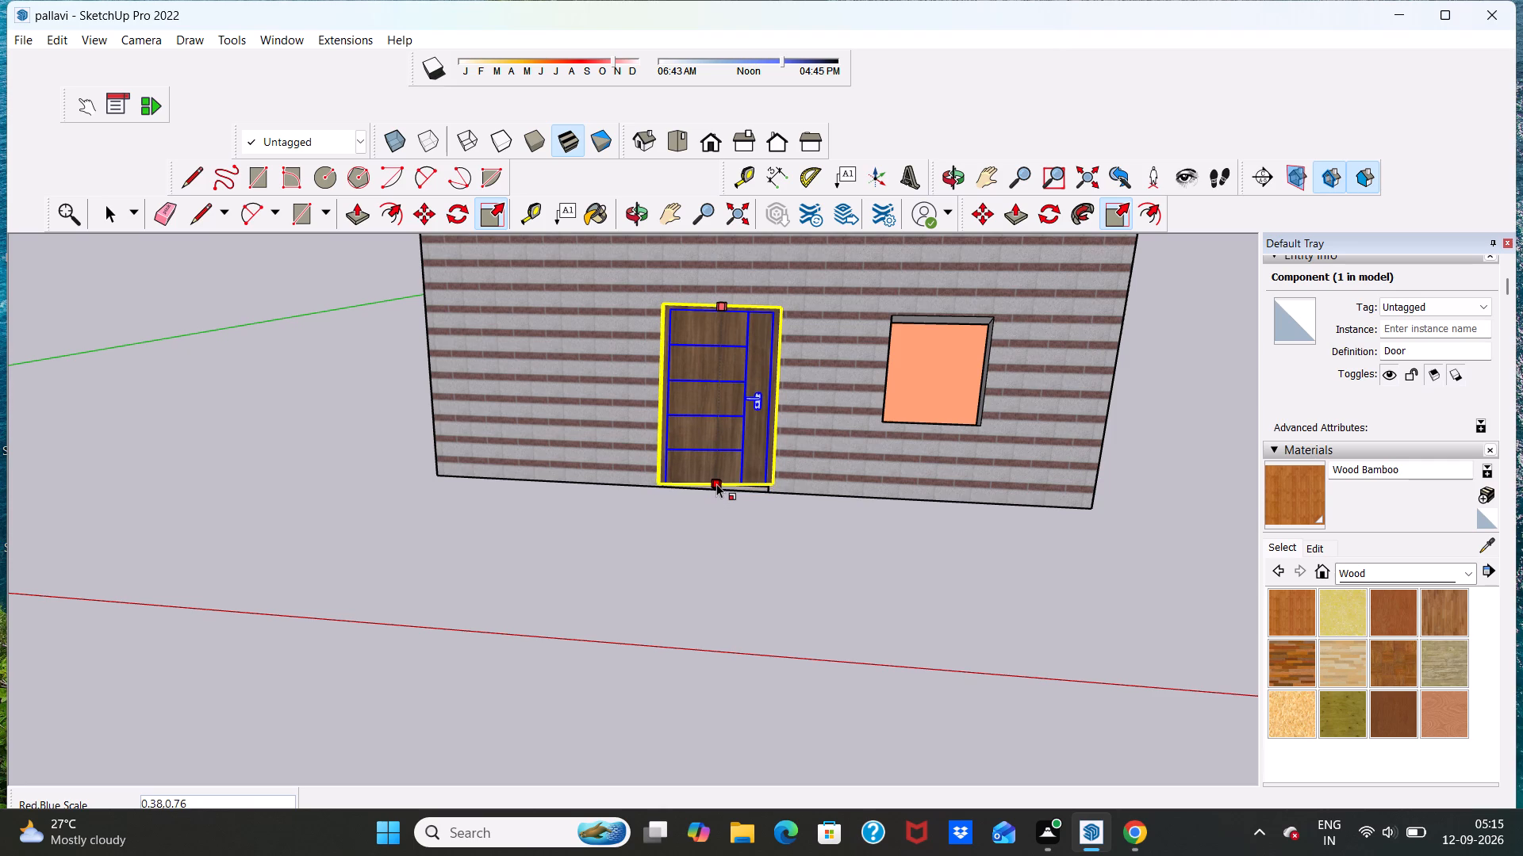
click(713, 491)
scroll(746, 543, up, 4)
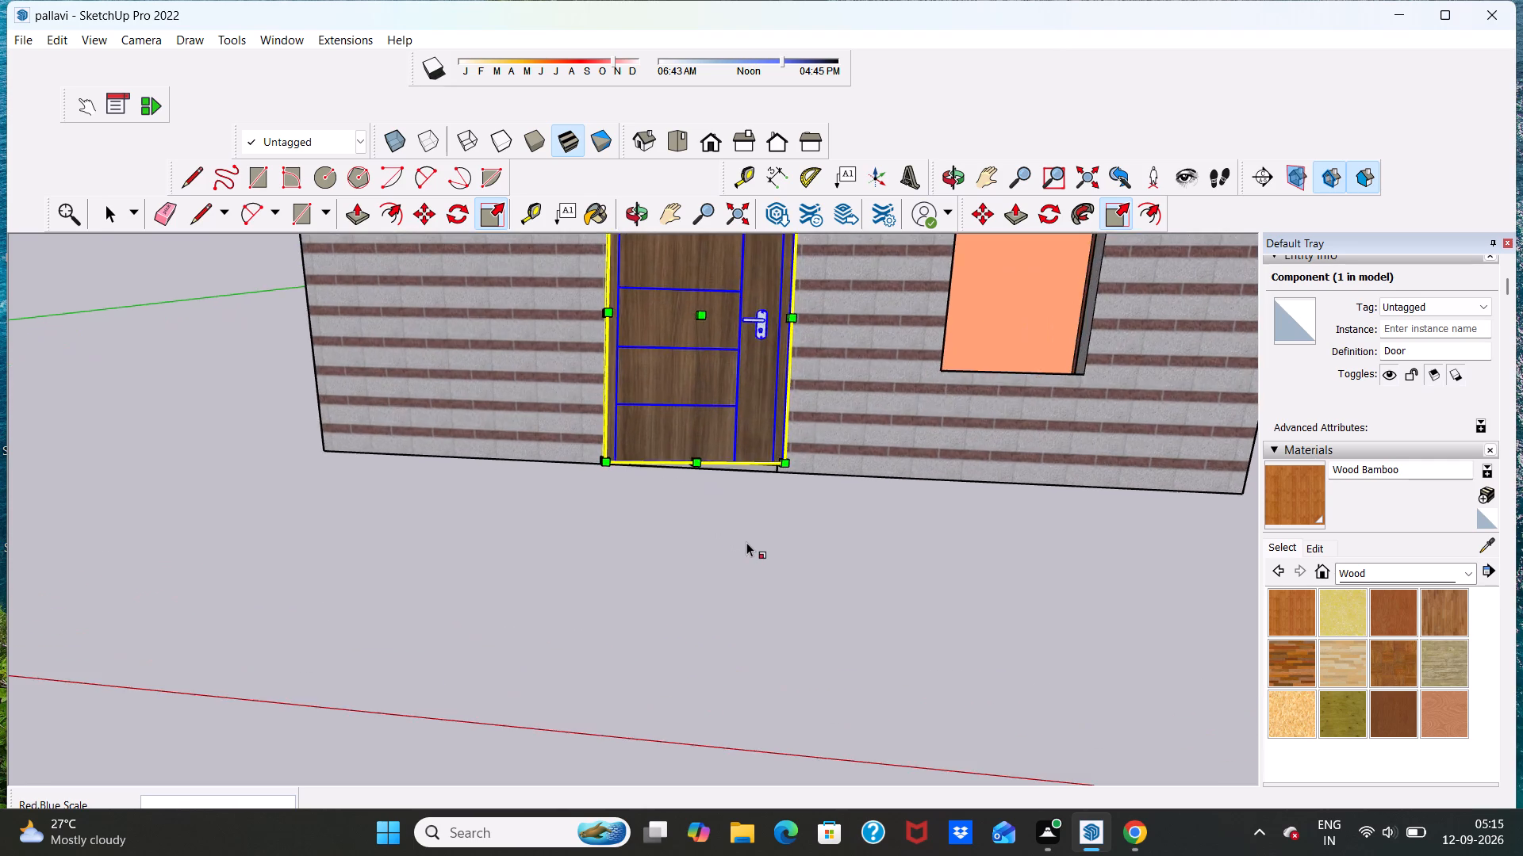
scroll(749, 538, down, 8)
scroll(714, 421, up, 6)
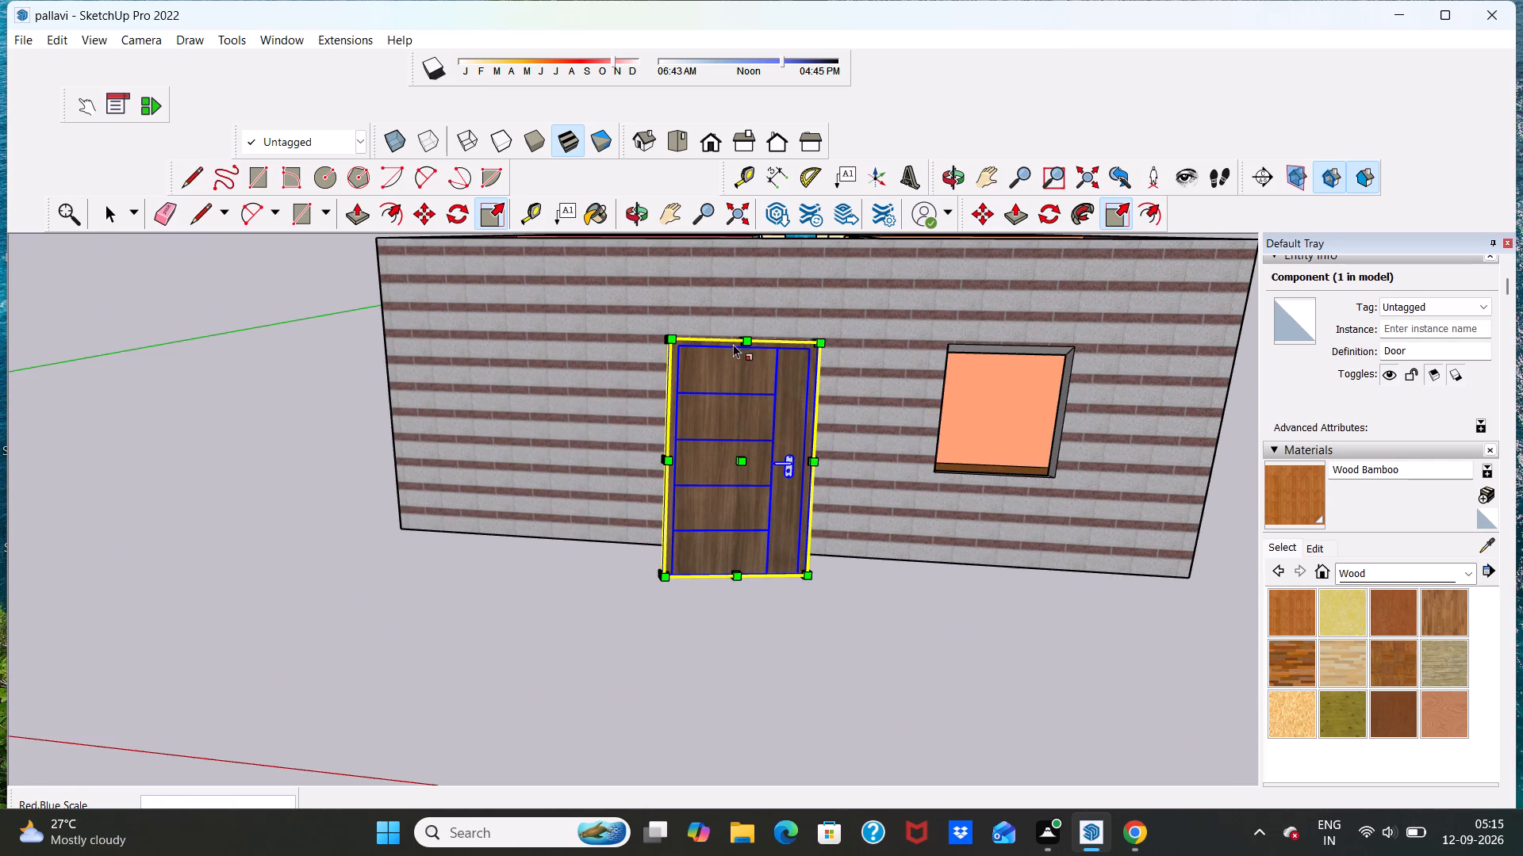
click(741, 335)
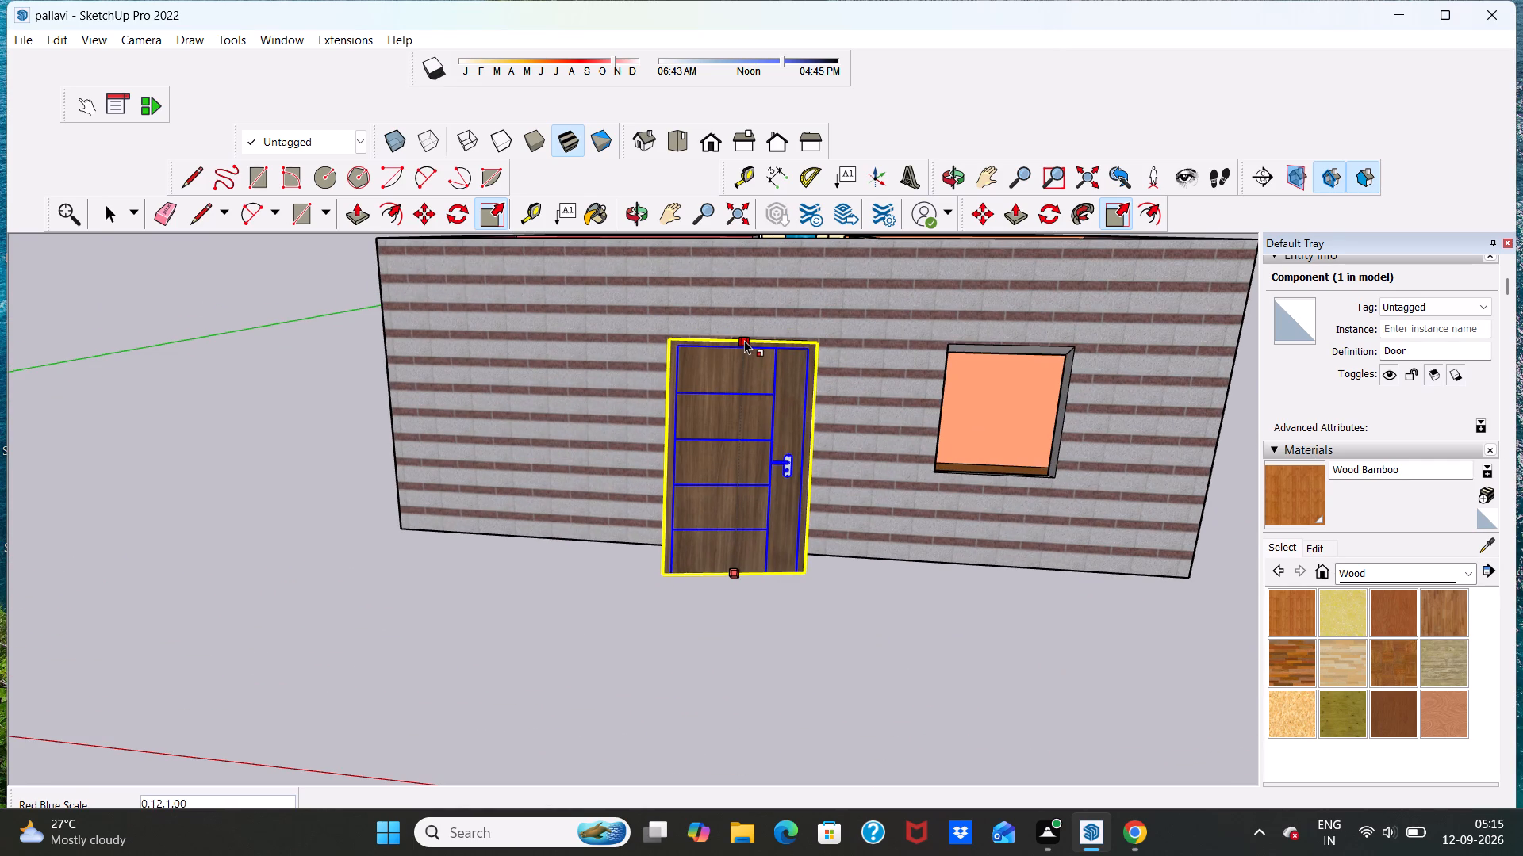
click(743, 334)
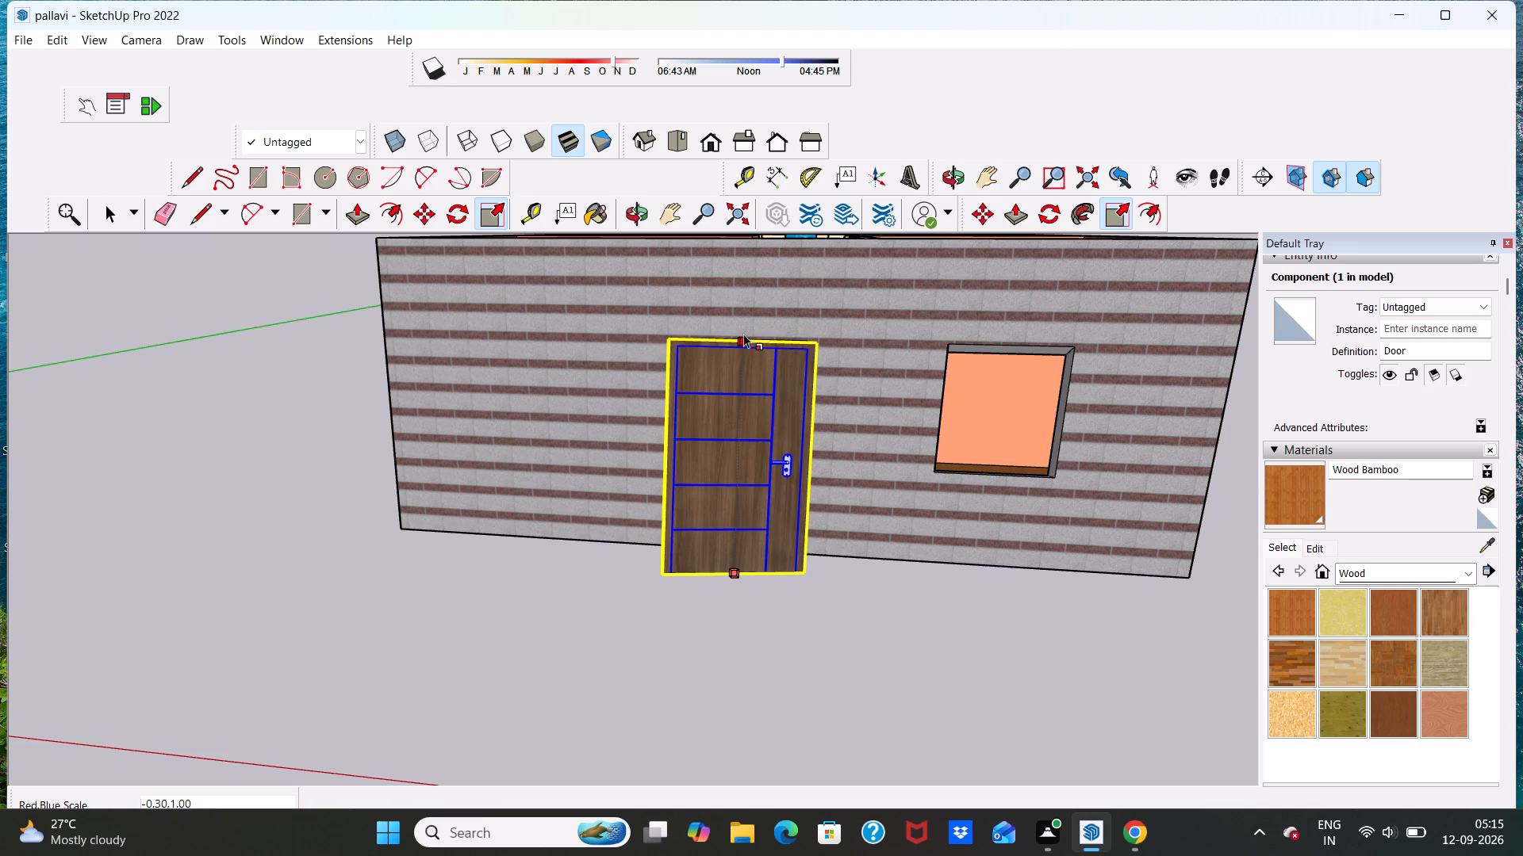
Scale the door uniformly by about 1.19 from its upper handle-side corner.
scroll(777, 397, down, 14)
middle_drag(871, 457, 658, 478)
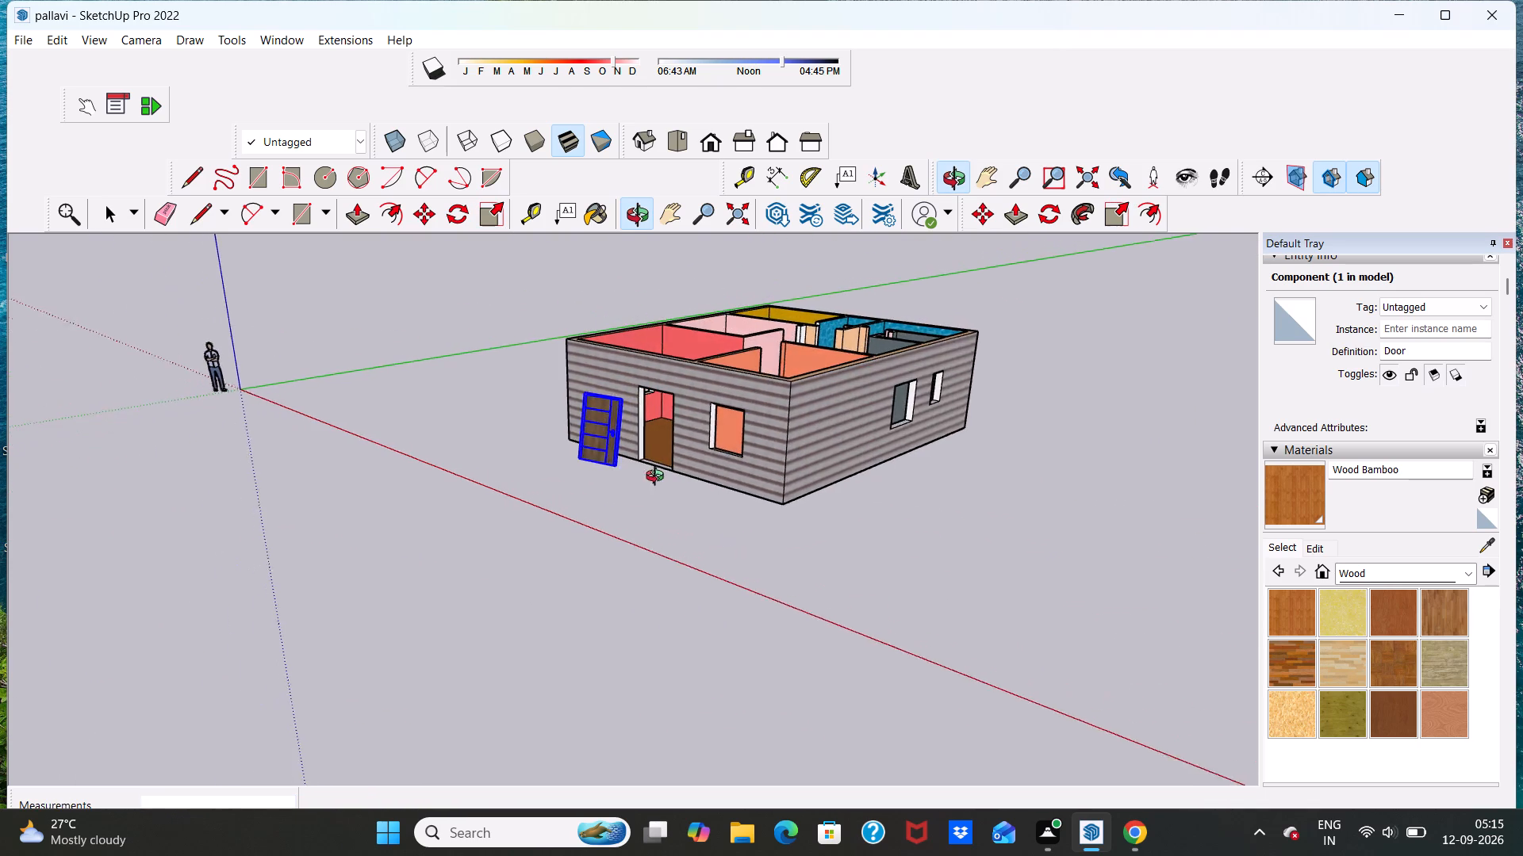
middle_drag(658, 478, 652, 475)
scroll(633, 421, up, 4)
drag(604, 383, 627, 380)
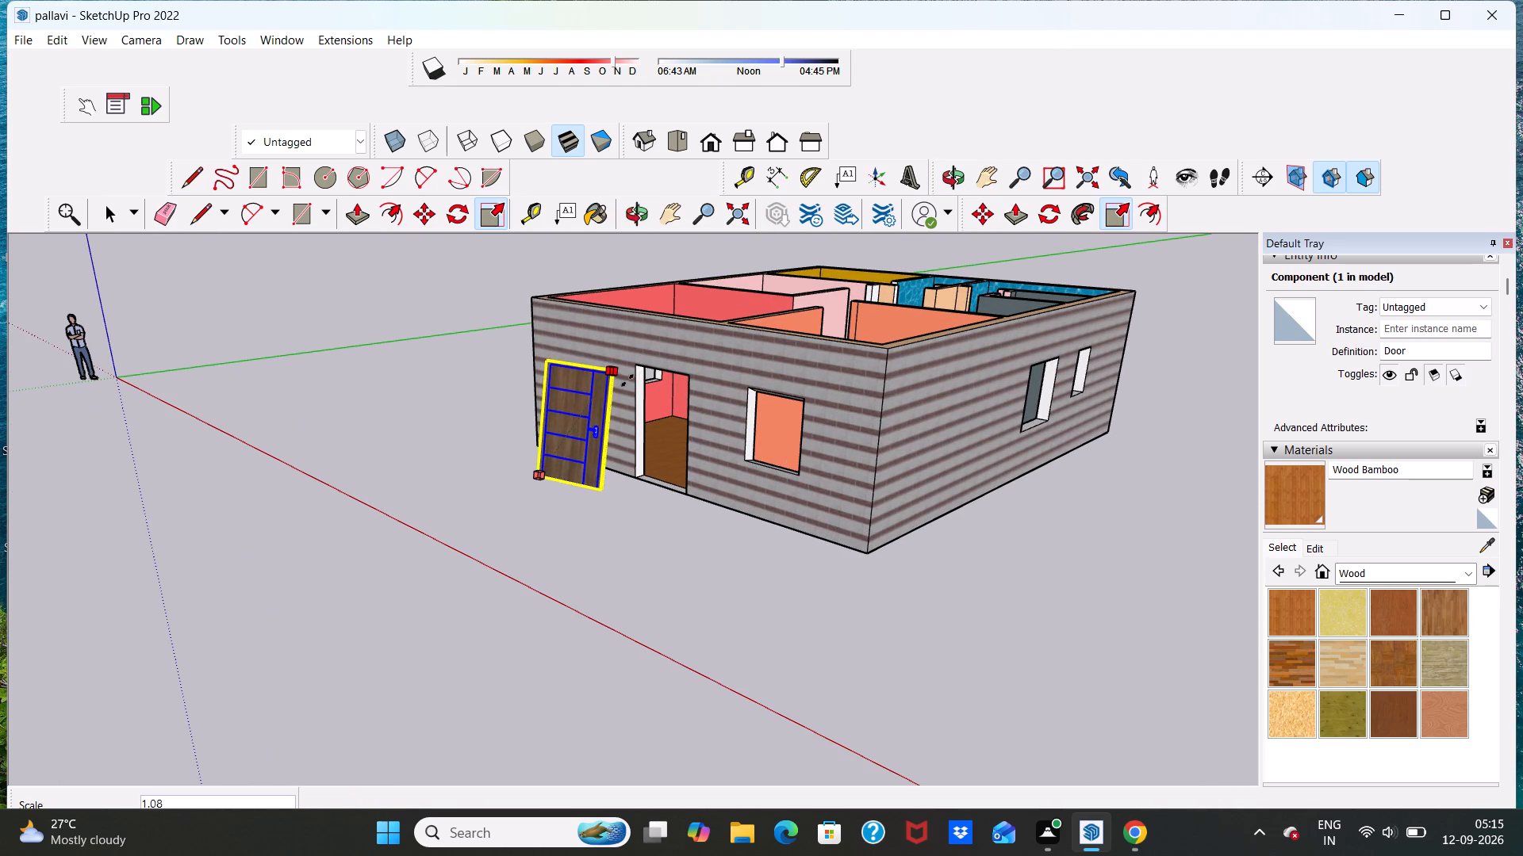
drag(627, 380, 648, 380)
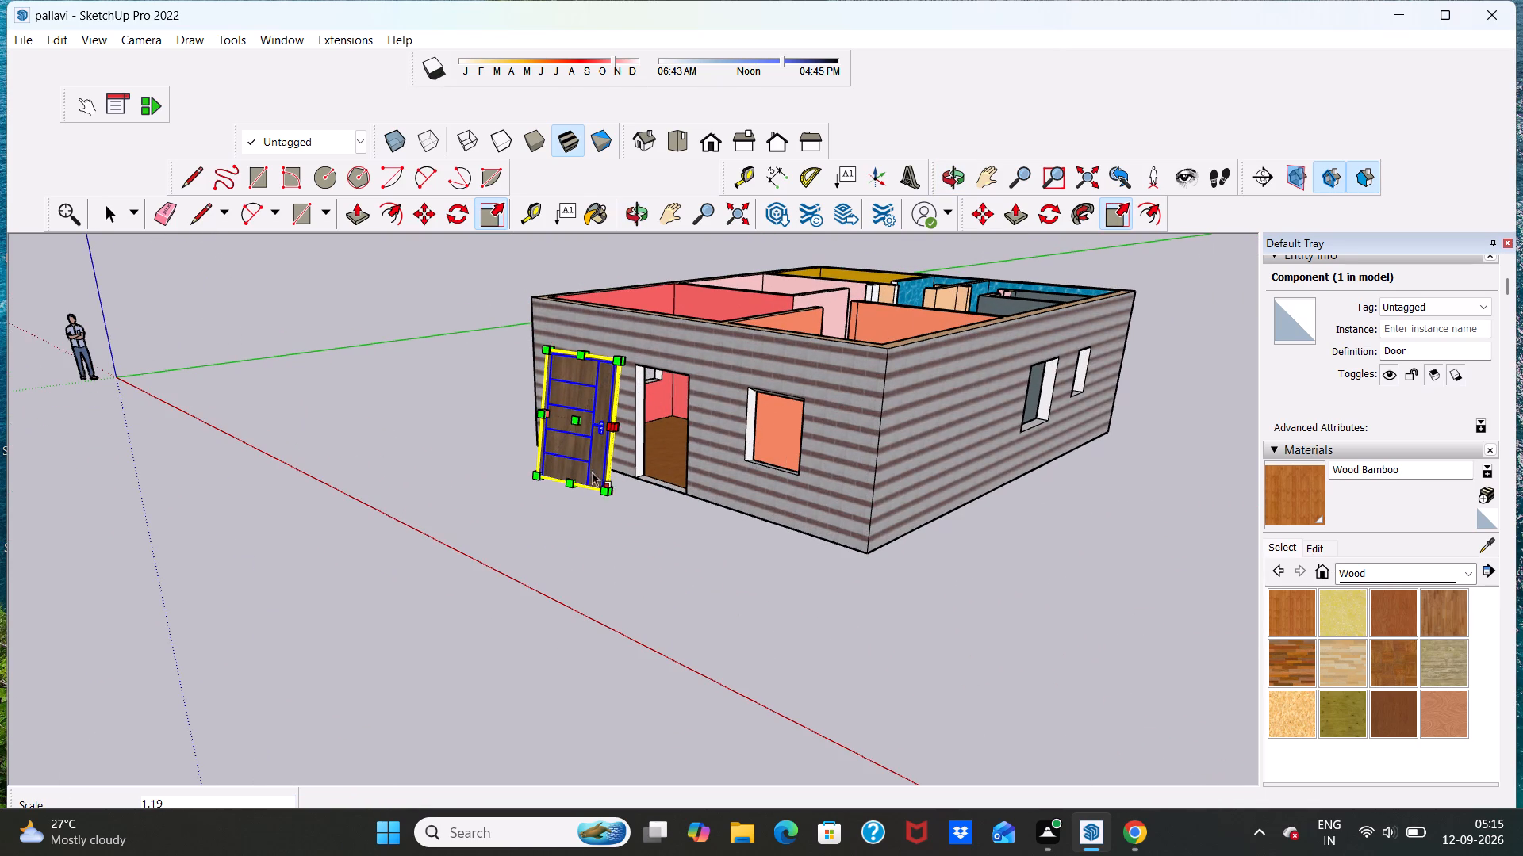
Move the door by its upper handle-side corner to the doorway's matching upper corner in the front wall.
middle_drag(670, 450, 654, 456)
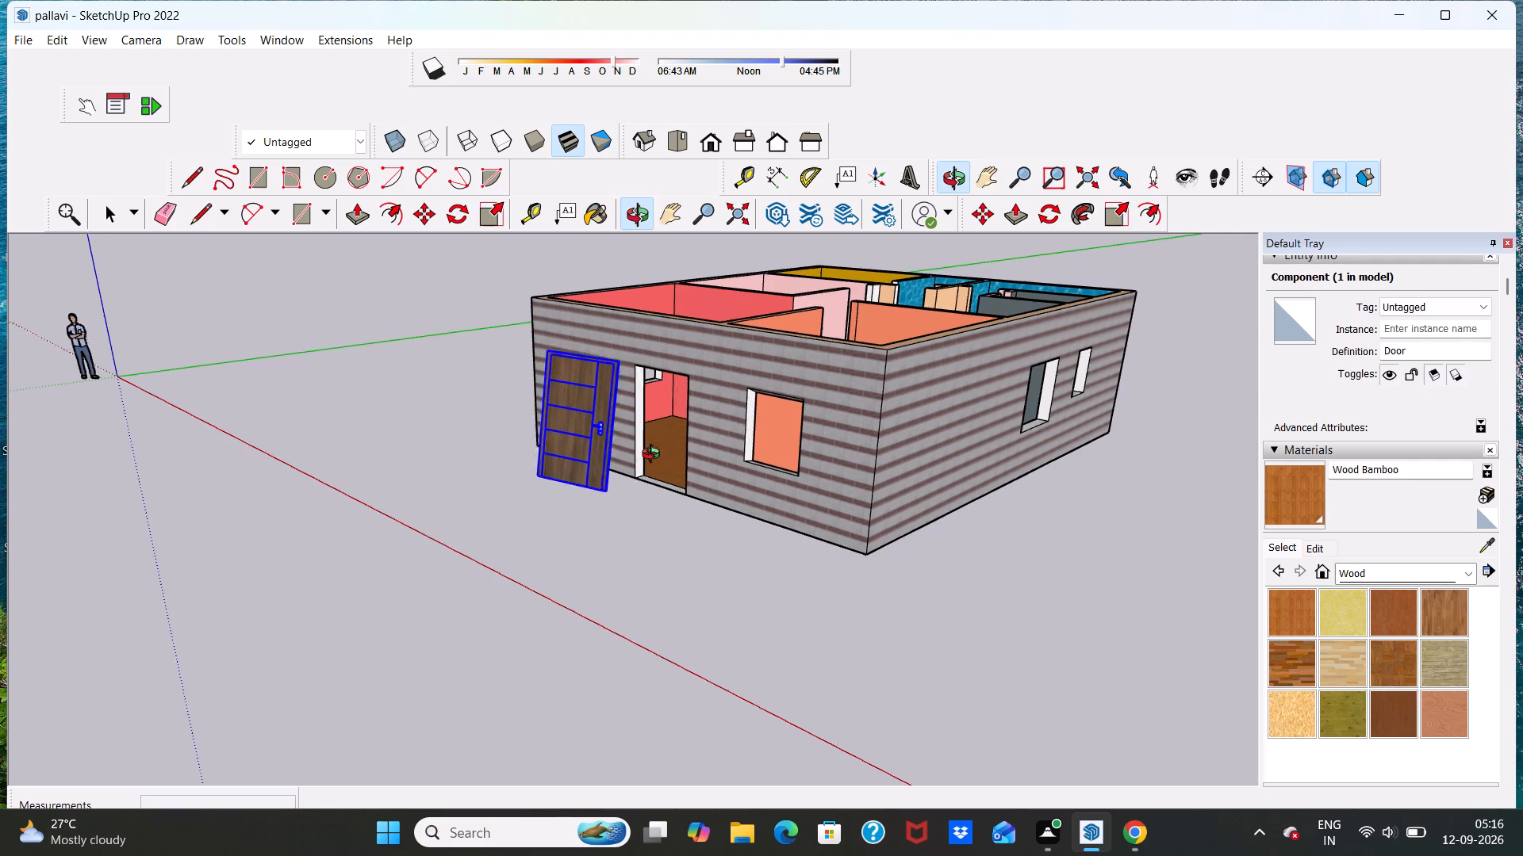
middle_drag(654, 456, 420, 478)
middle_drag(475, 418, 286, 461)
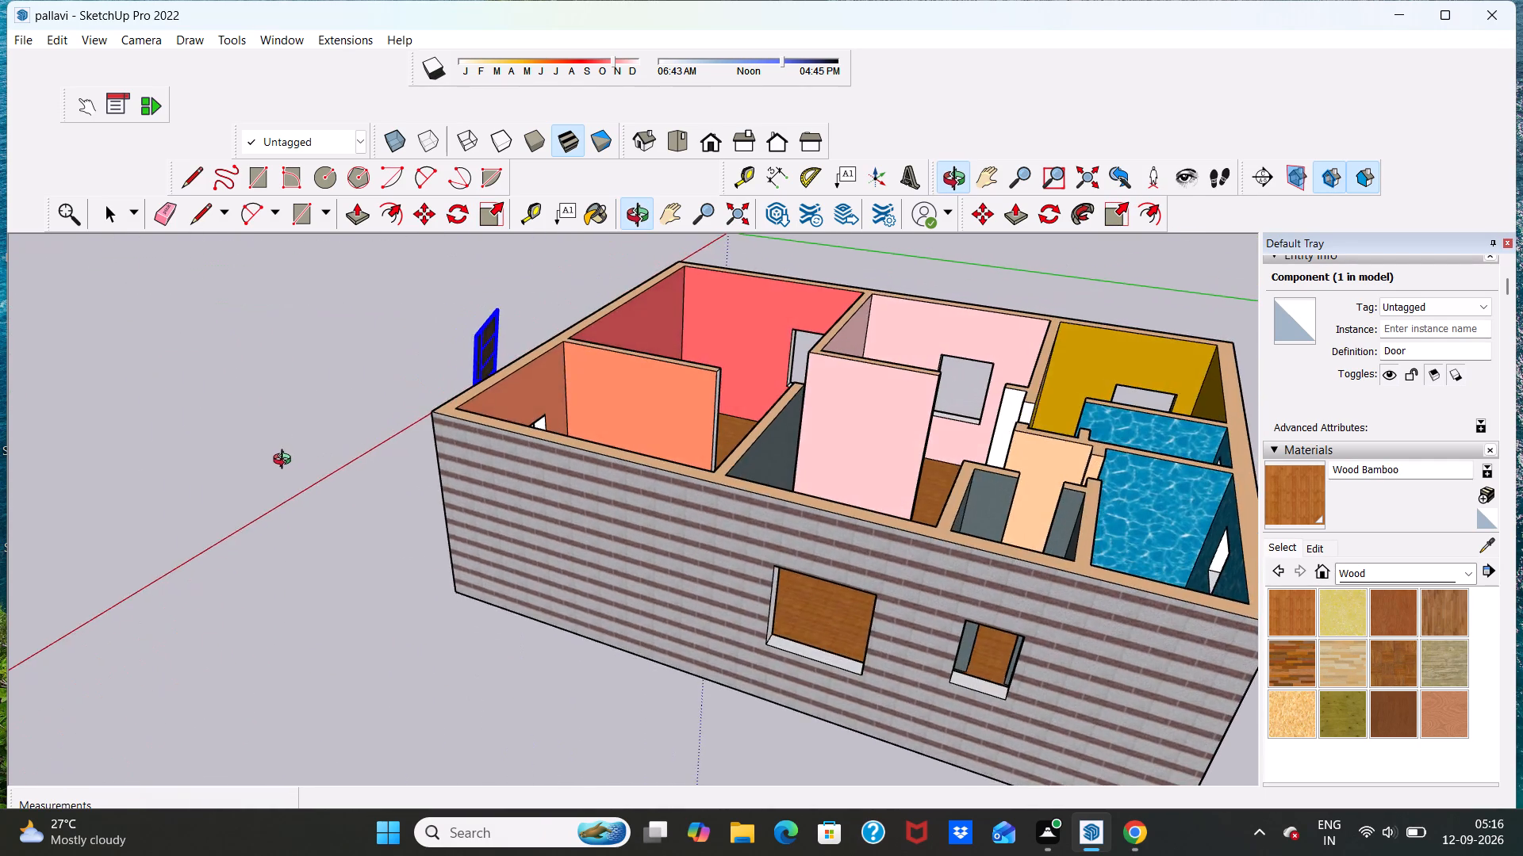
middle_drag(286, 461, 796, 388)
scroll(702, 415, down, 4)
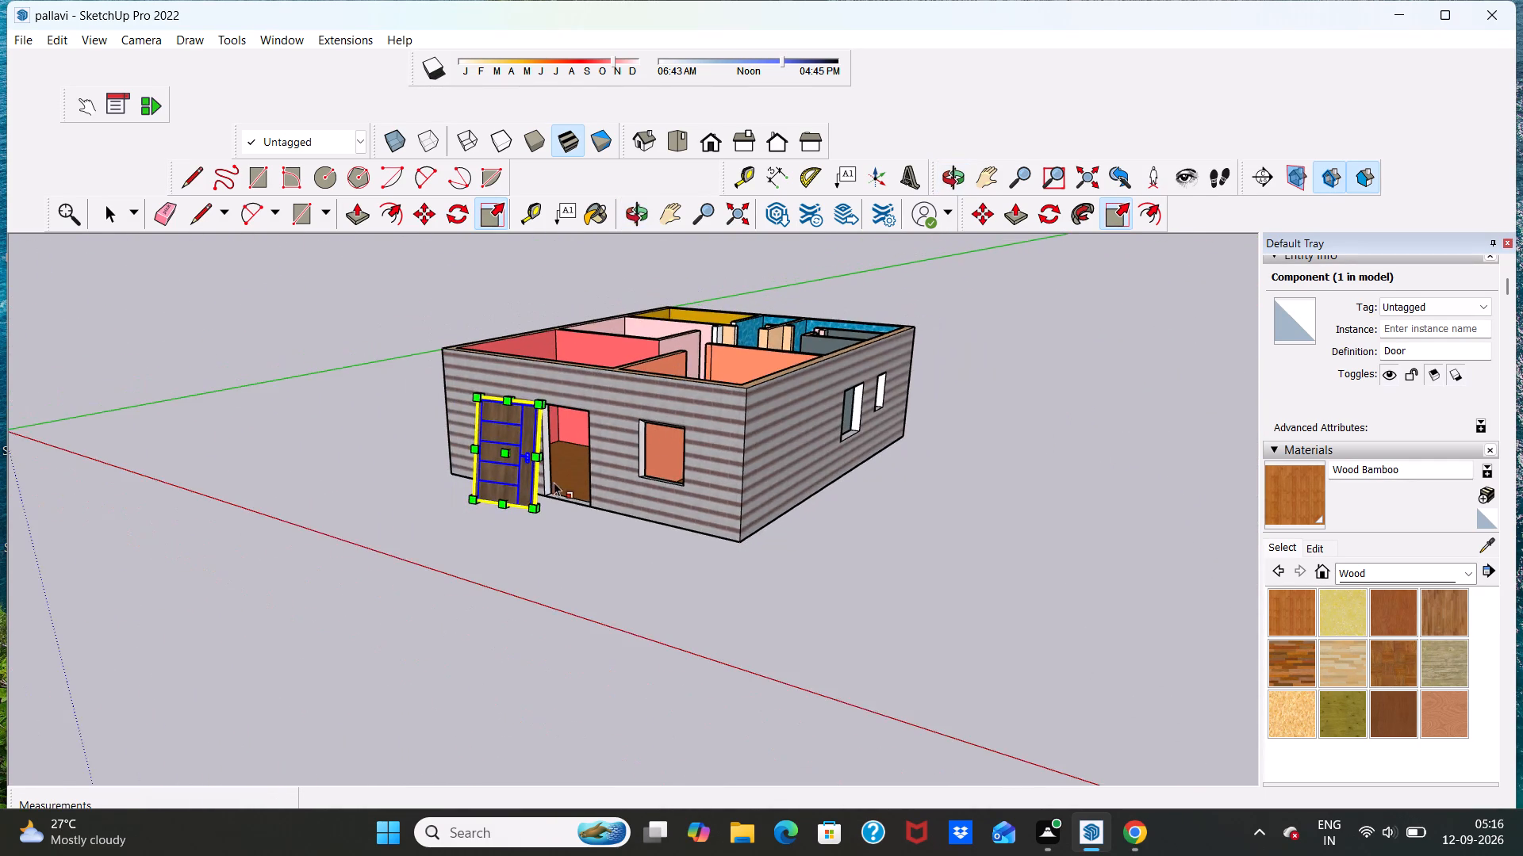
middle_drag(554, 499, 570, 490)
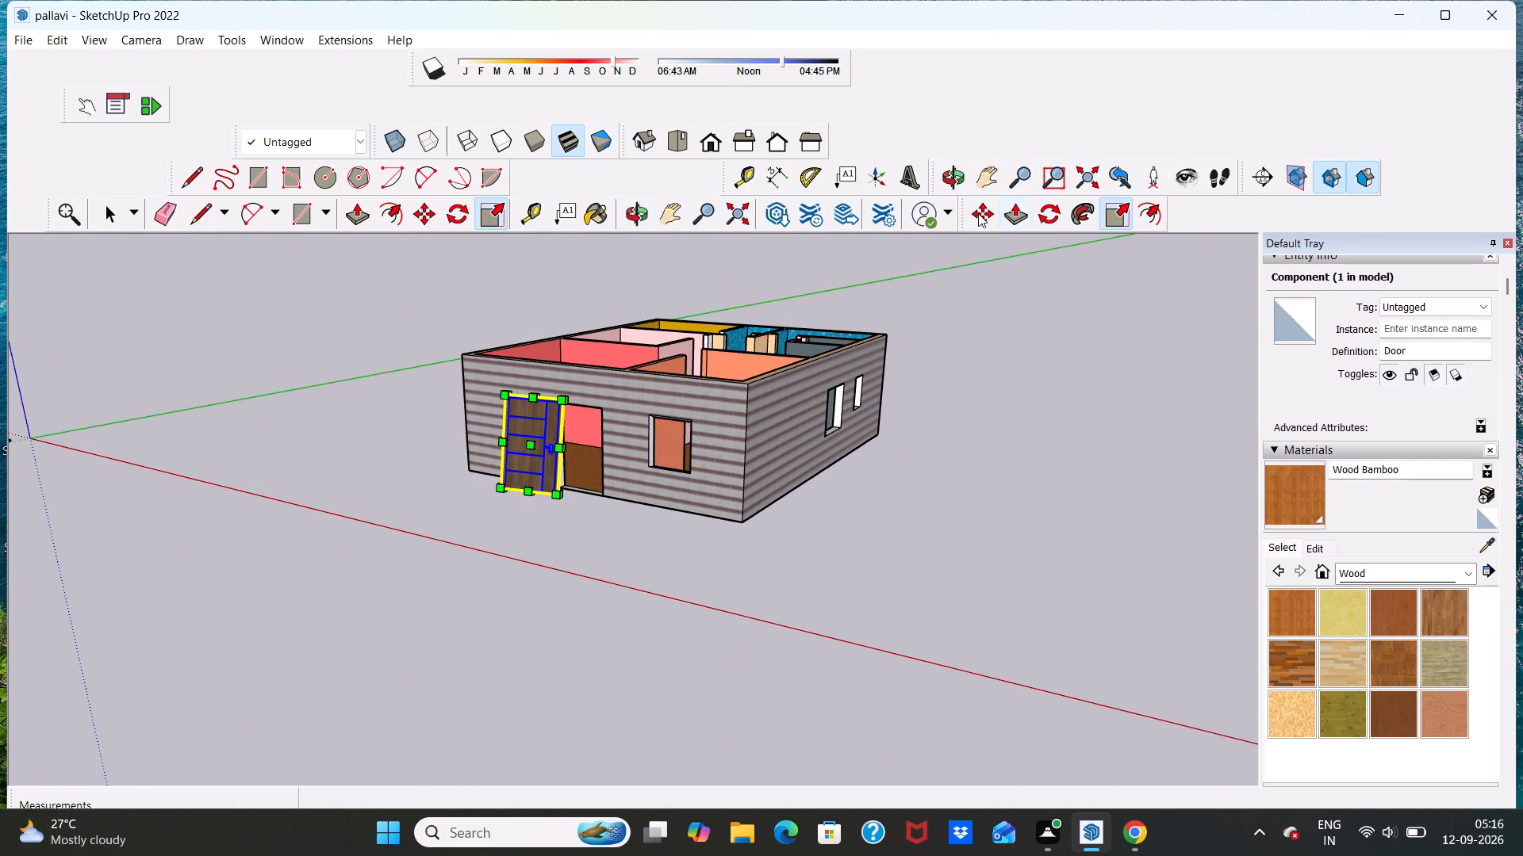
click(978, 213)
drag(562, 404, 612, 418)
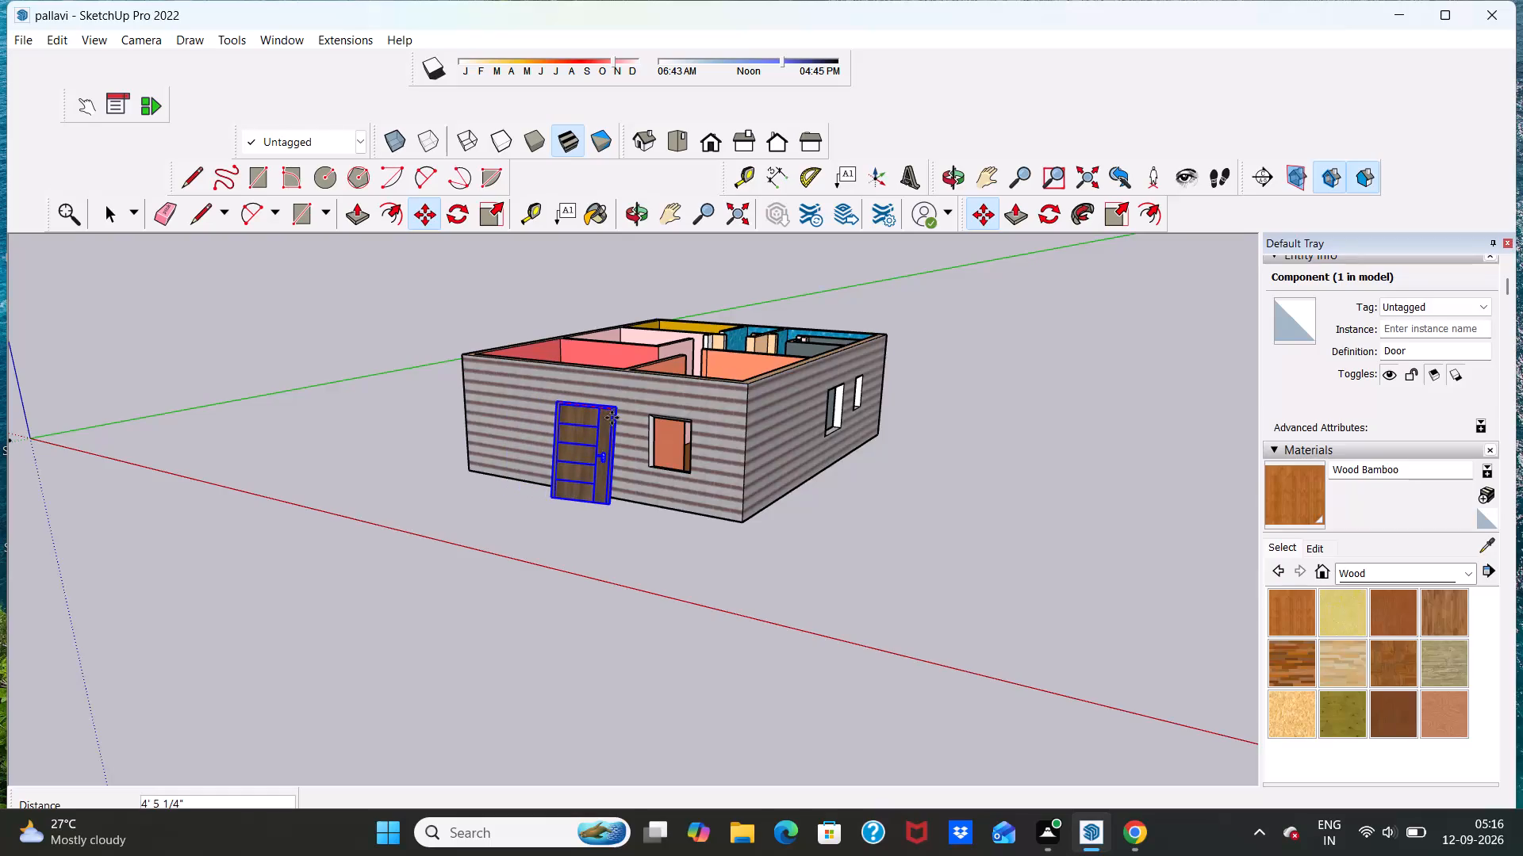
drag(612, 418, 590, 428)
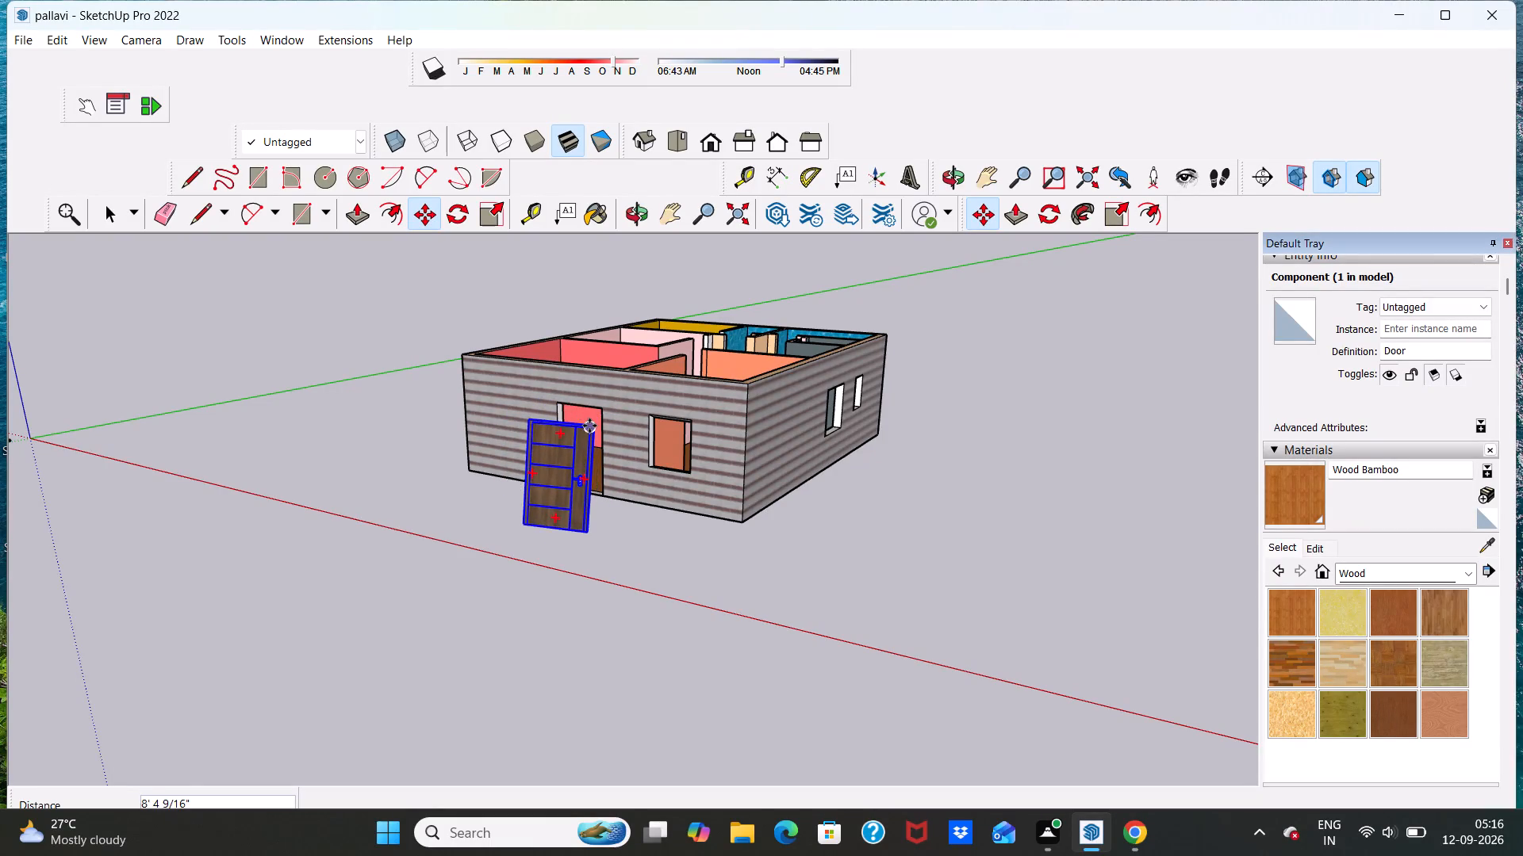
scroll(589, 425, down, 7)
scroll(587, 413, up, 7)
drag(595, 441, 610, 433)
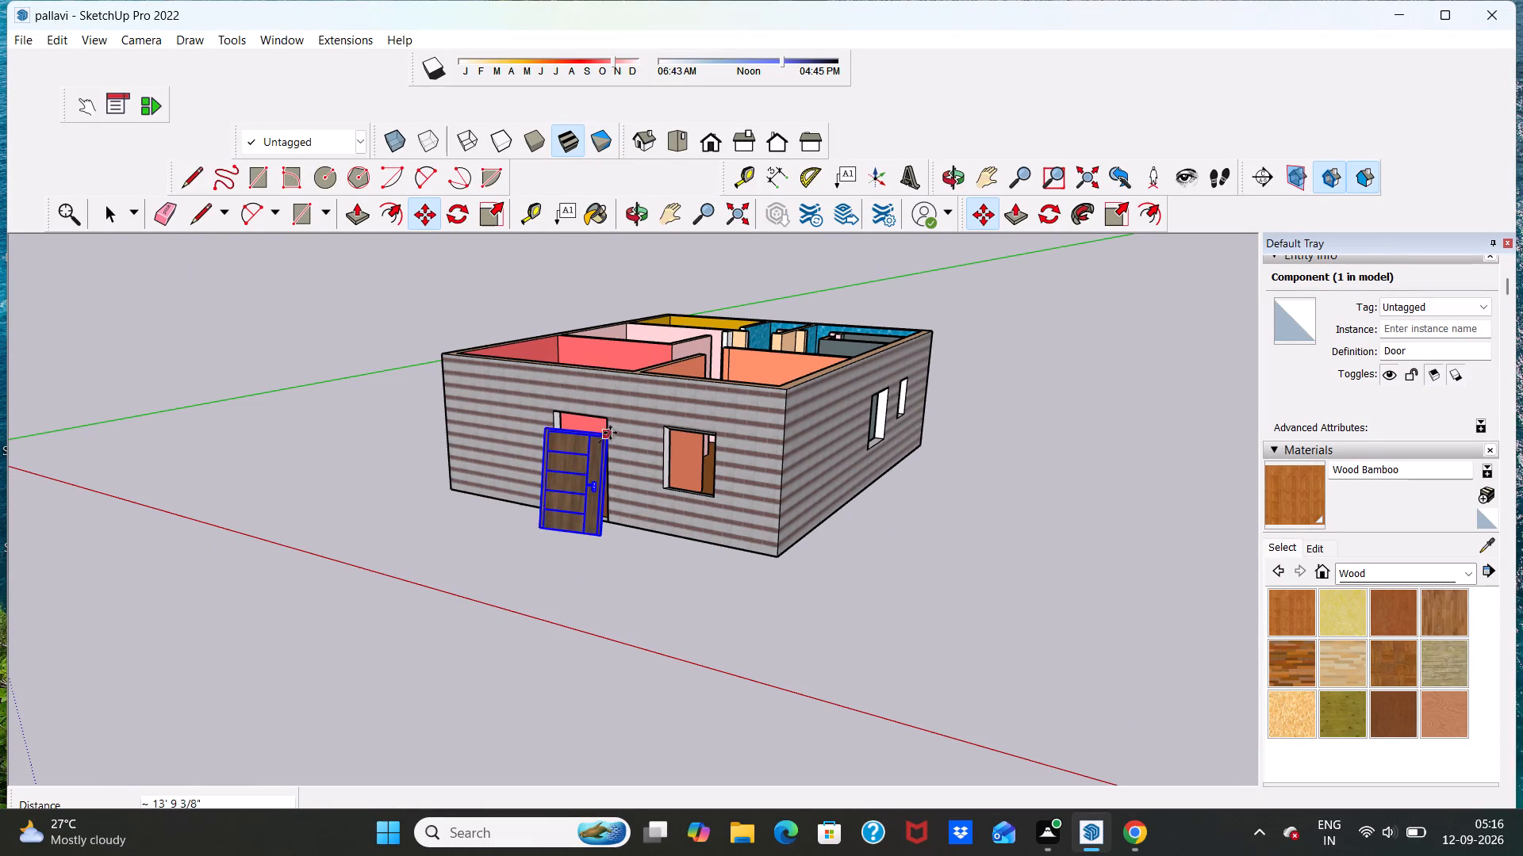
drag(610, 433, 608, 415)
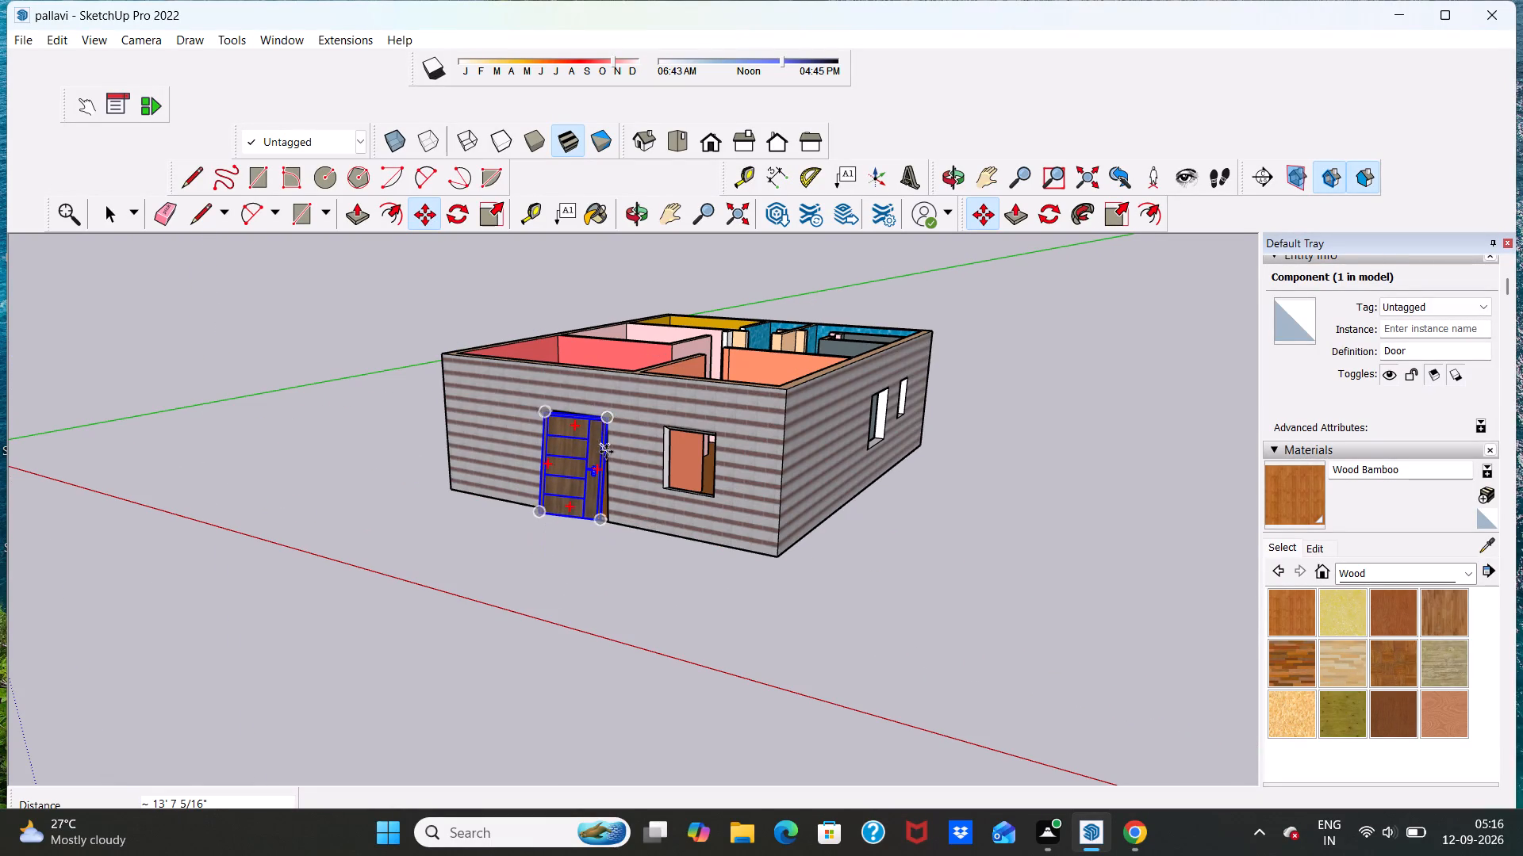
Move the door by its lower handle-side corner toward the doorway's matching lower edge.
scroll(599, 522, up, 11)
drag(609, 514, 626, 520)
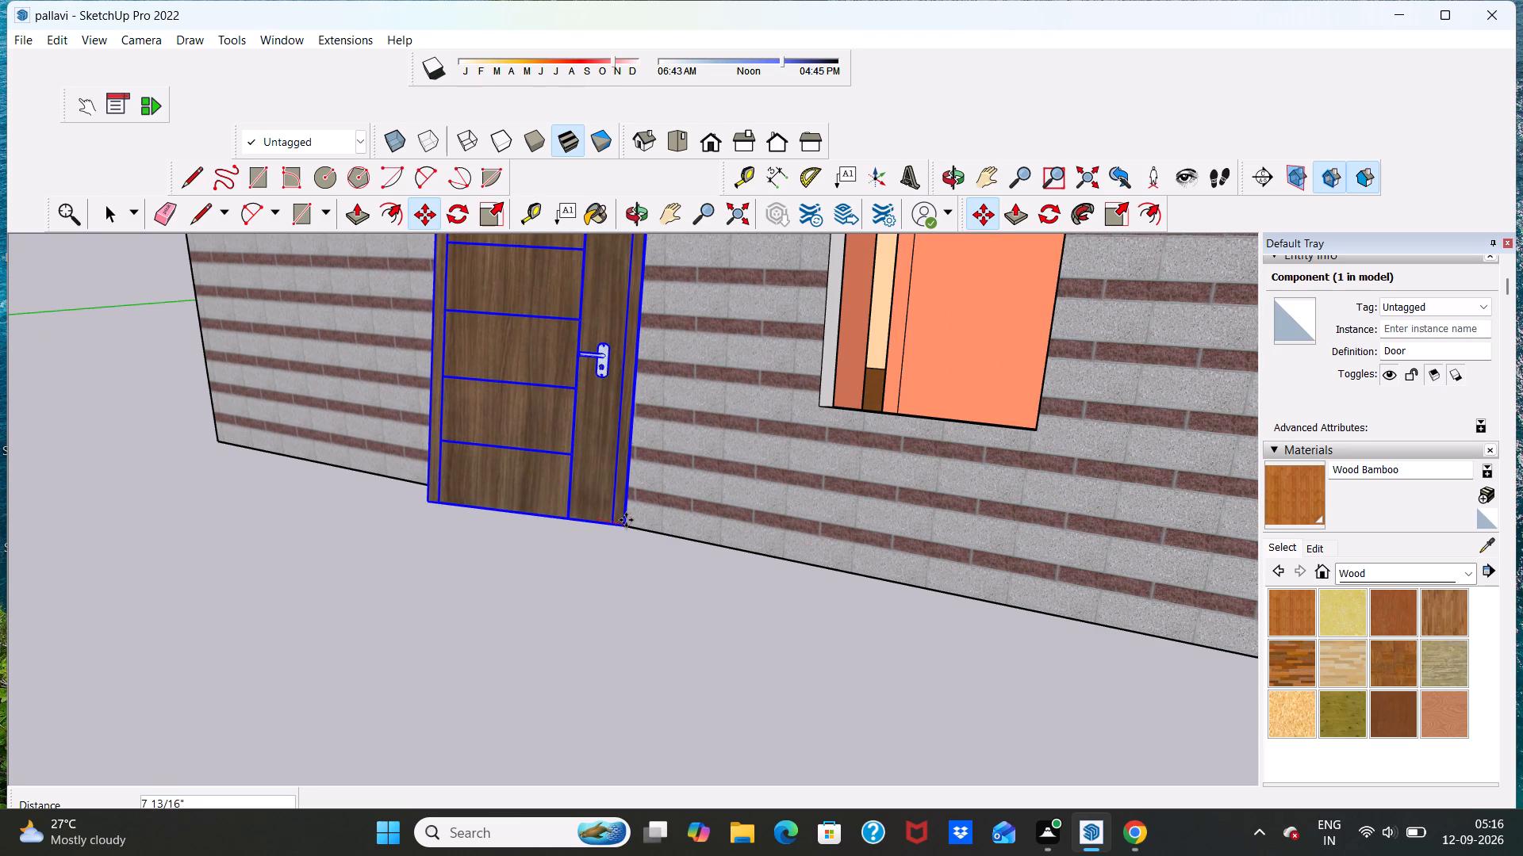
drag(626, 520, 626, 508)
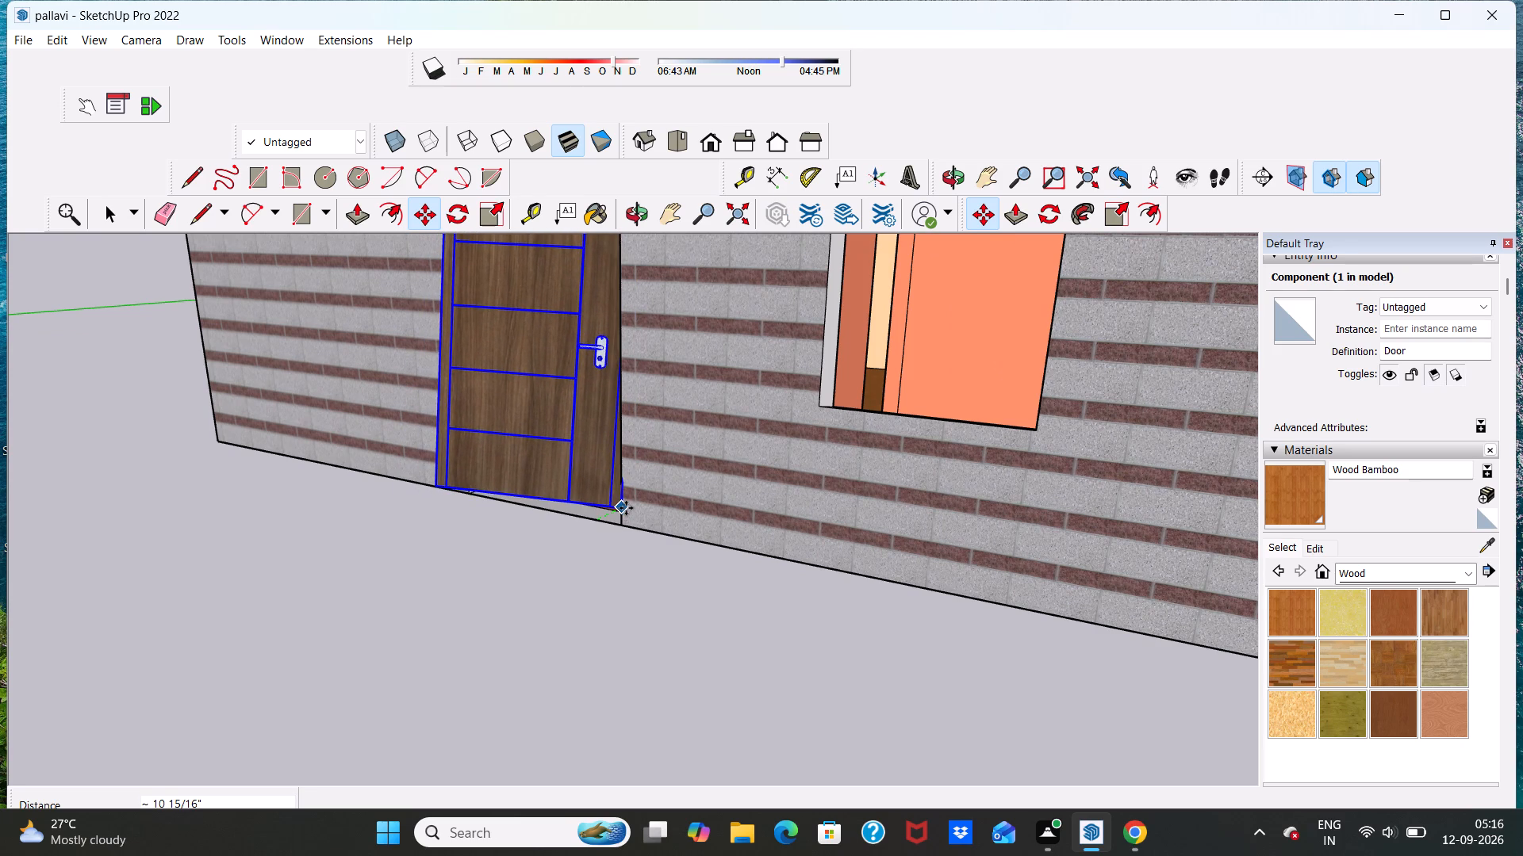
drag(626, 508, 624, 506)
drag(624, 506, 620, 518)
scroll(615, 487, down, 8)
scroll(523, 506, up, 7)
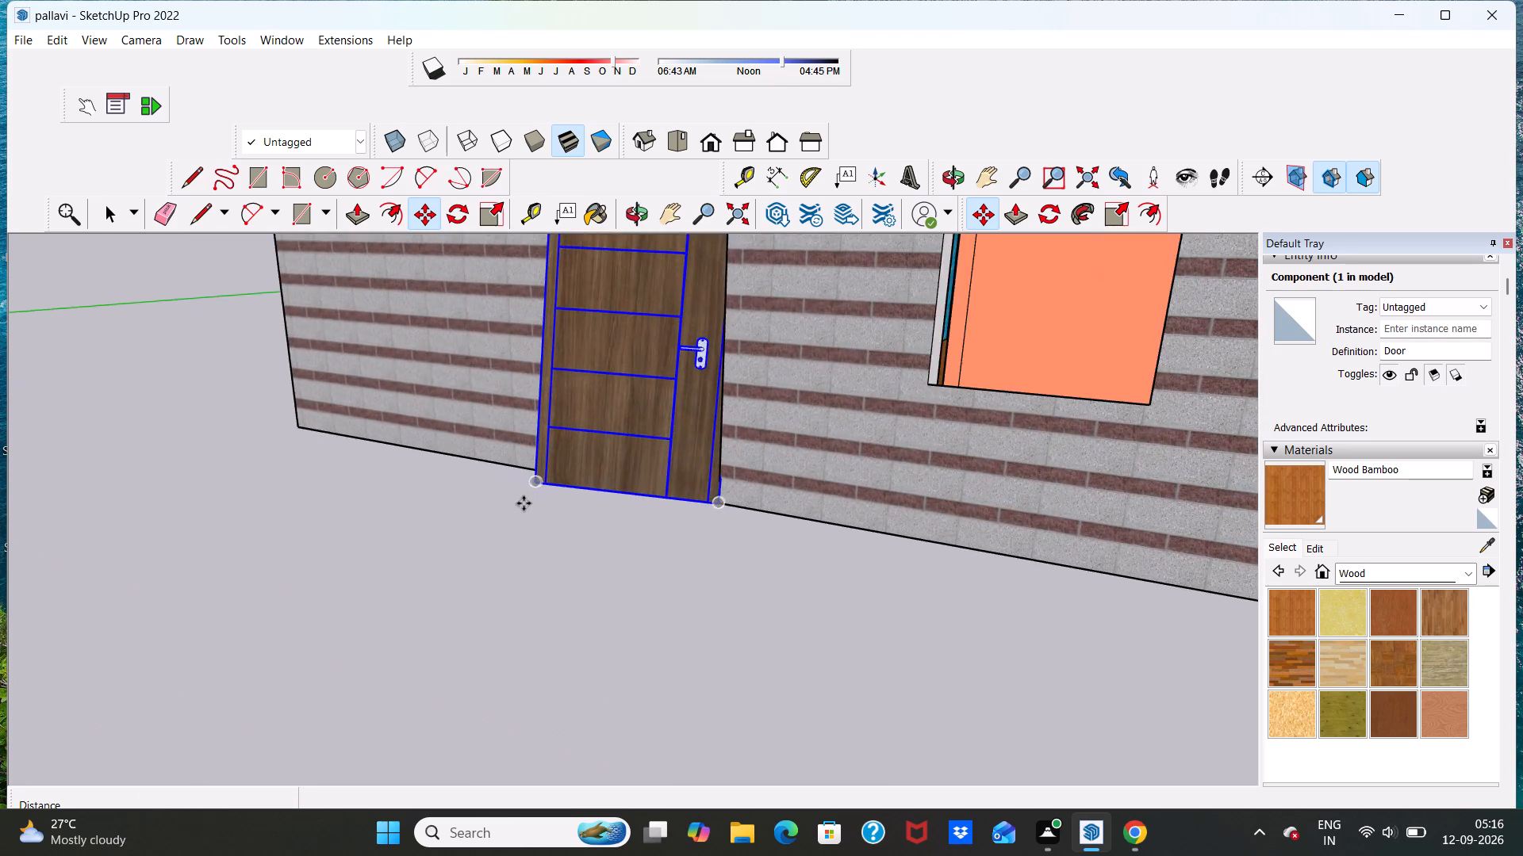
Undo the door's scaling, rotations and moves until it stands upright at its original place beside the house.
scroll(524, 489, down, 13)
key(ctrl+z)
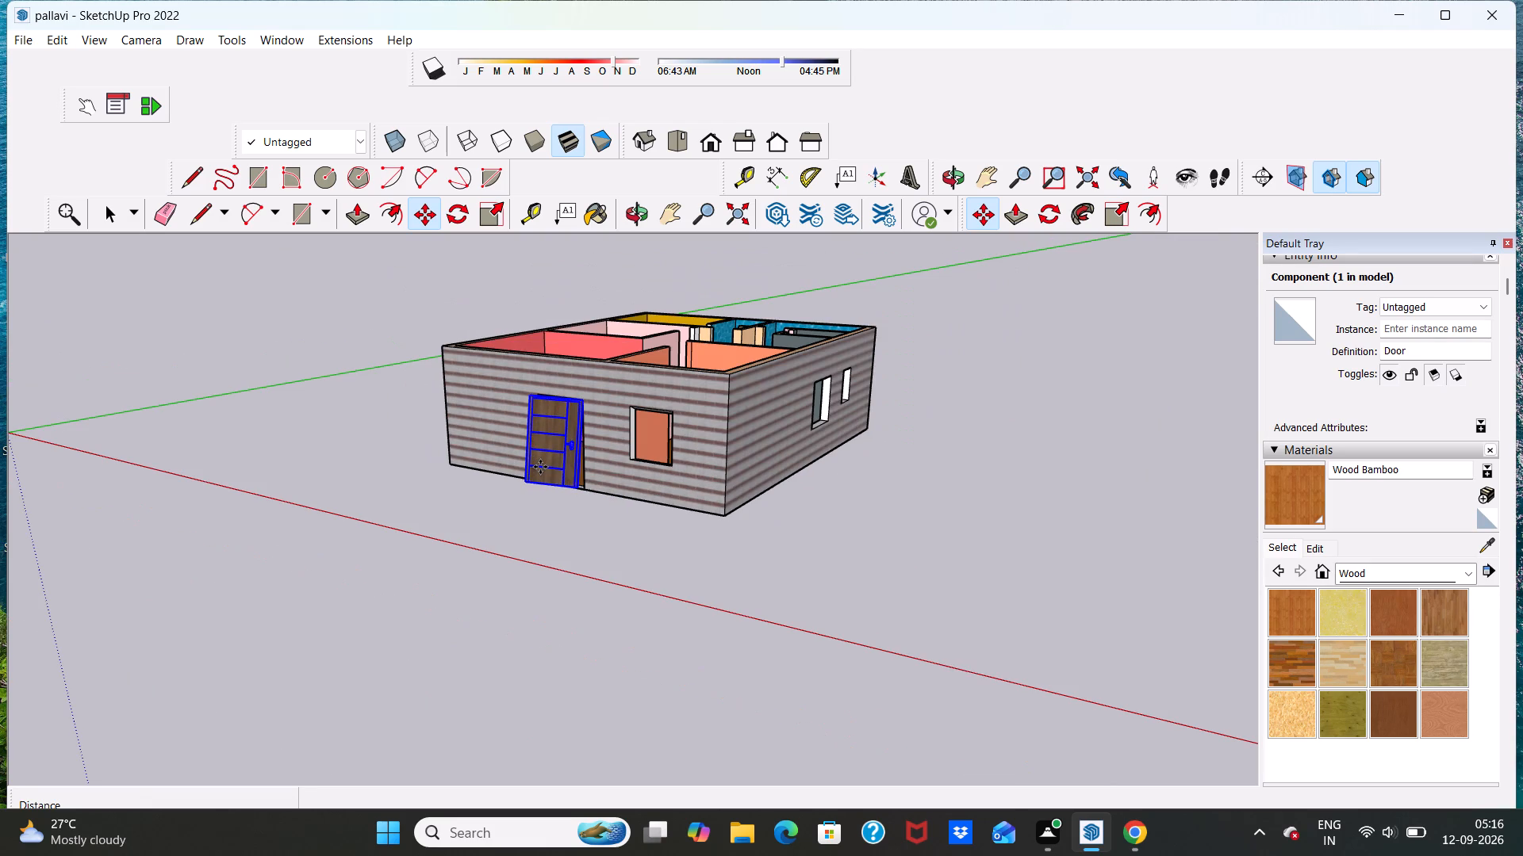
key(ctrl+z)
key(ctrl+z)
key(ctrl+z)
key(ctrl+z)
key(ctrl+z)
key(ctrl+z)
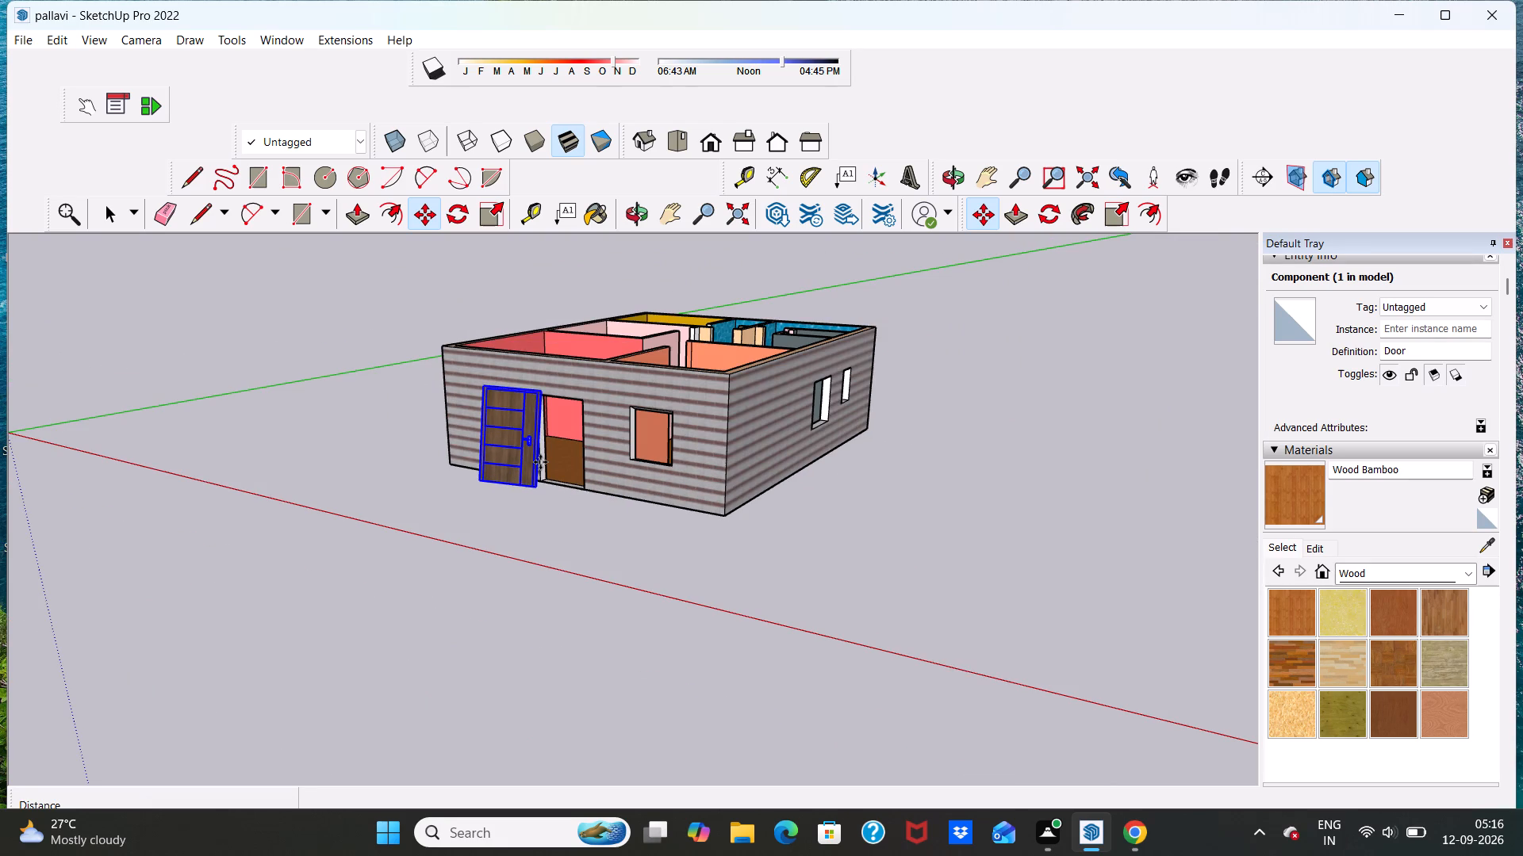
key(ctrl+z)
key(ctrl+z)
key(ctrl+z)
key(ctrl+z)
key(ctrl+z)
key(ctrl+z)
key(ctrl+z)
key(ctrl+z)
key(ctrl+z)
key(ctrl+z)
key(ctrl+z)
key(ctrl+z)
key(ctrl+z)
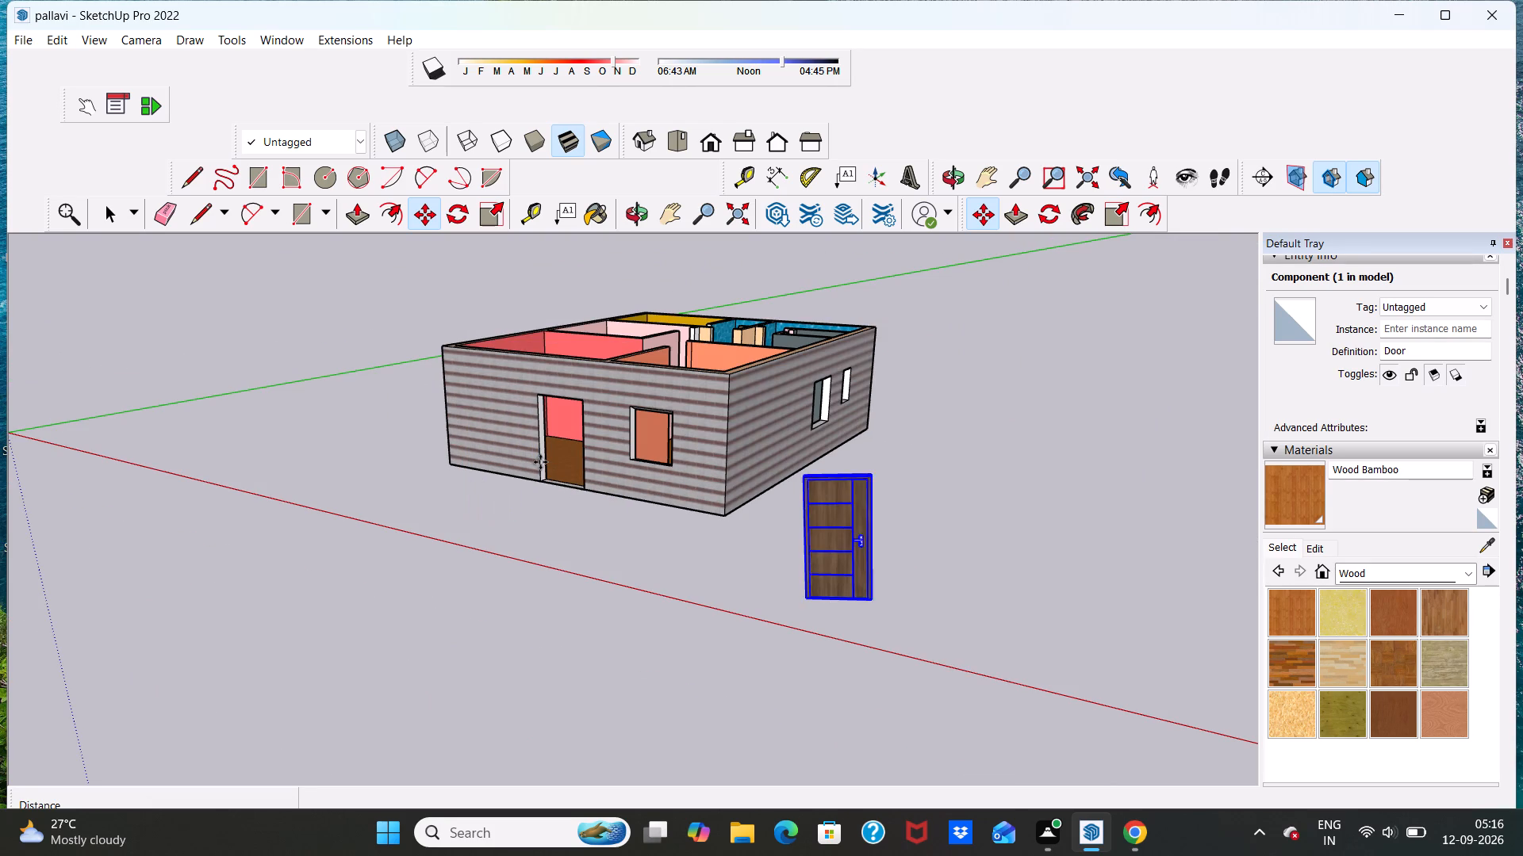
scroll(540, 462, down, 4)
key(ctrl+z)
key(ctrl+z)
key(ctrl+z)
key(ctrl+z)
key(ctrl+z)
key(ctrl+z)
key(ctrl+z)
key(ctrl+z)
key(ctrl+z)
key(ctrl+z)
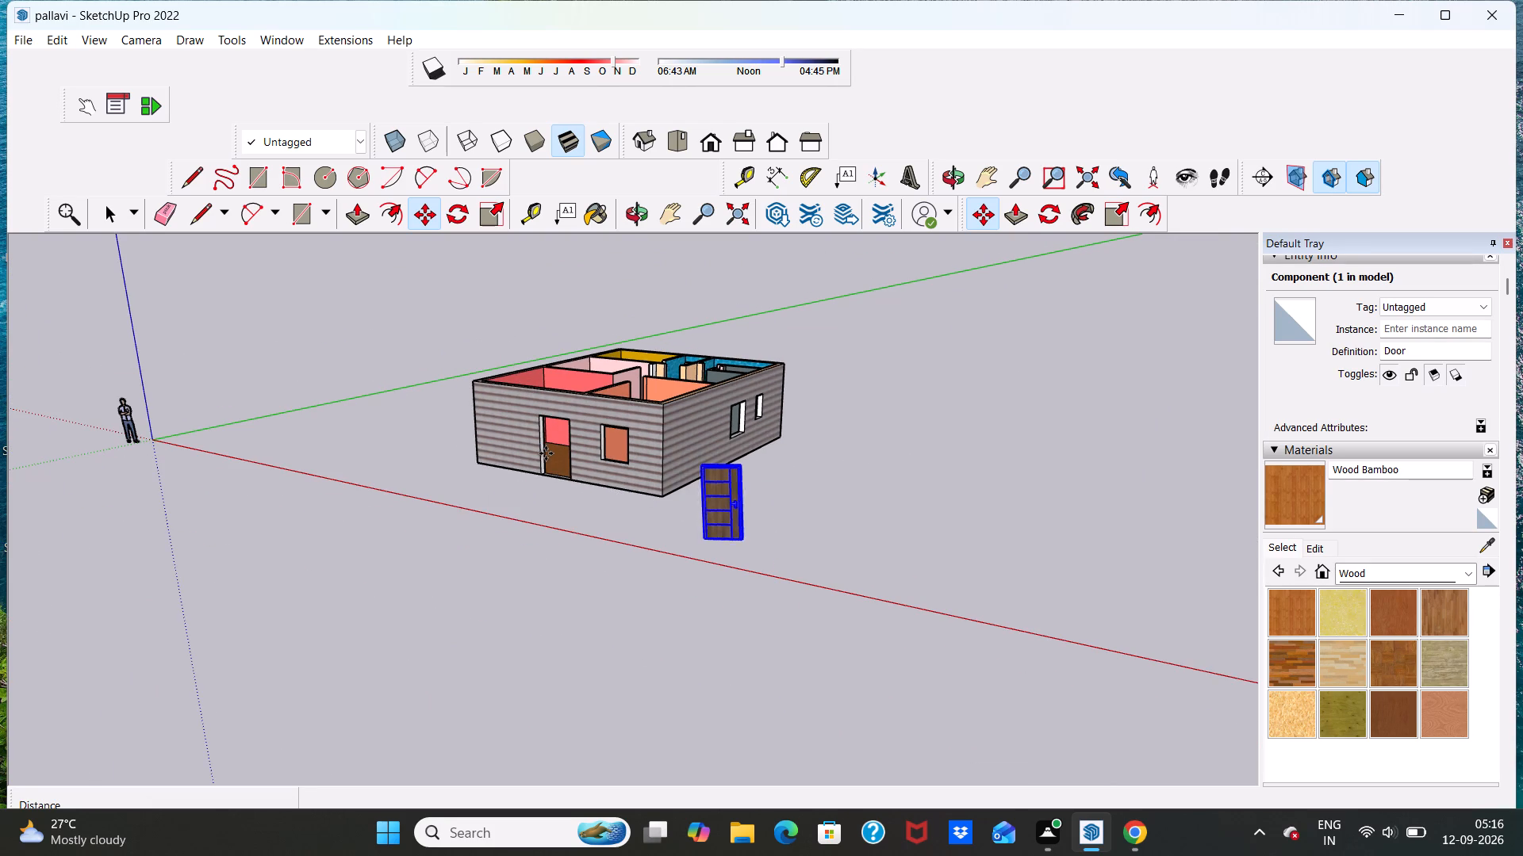
Move the door by its upper handle-side corner from beside the house to the doorway in the front wall.
scroll(830, 416, up, 12)
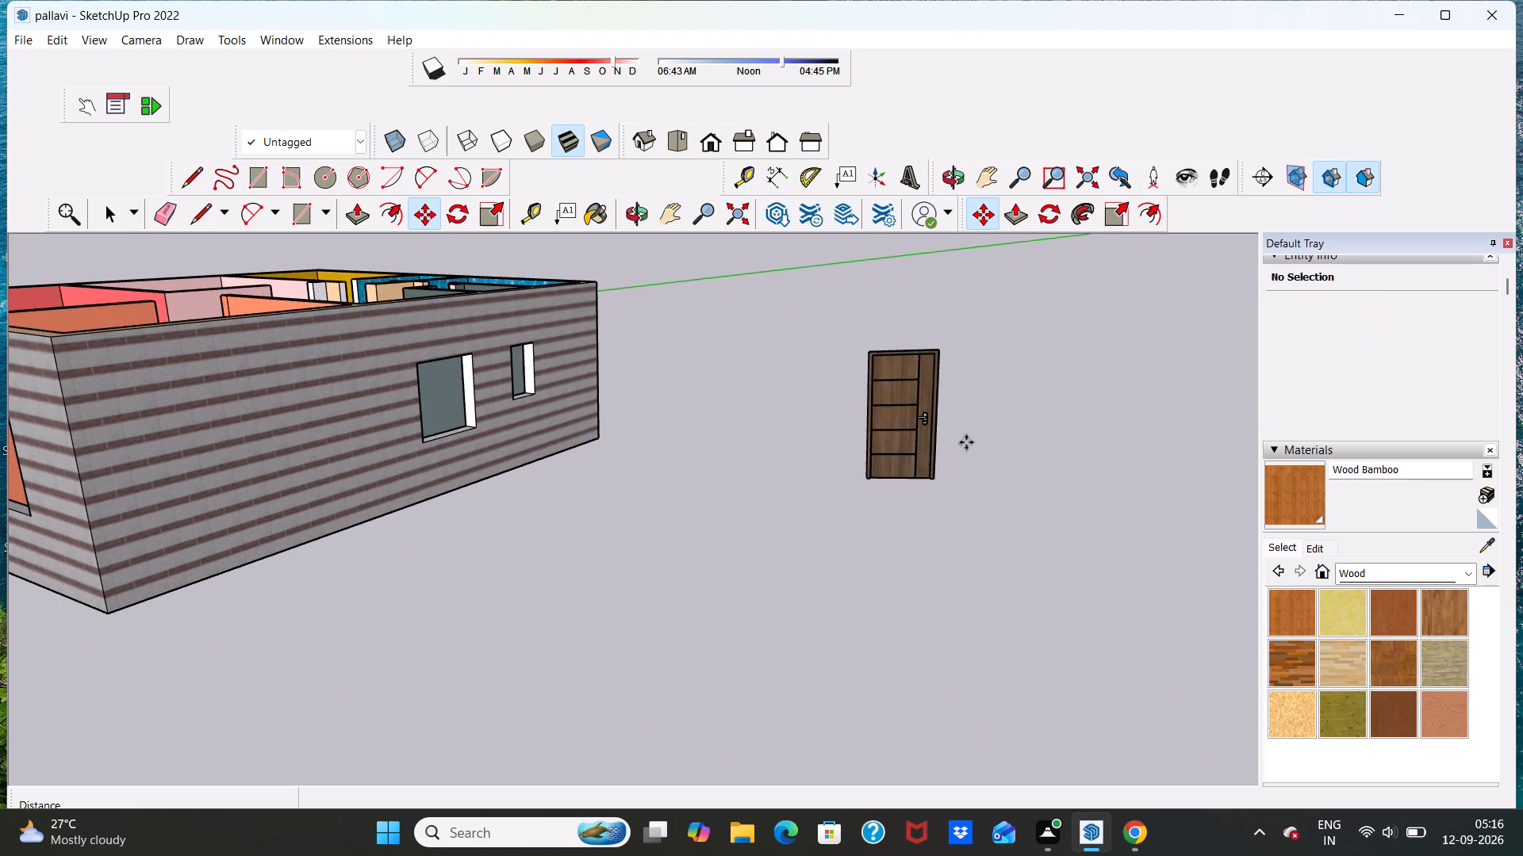
scroll(966, 442, up, 6)
scroll(896, 425, down, 15)
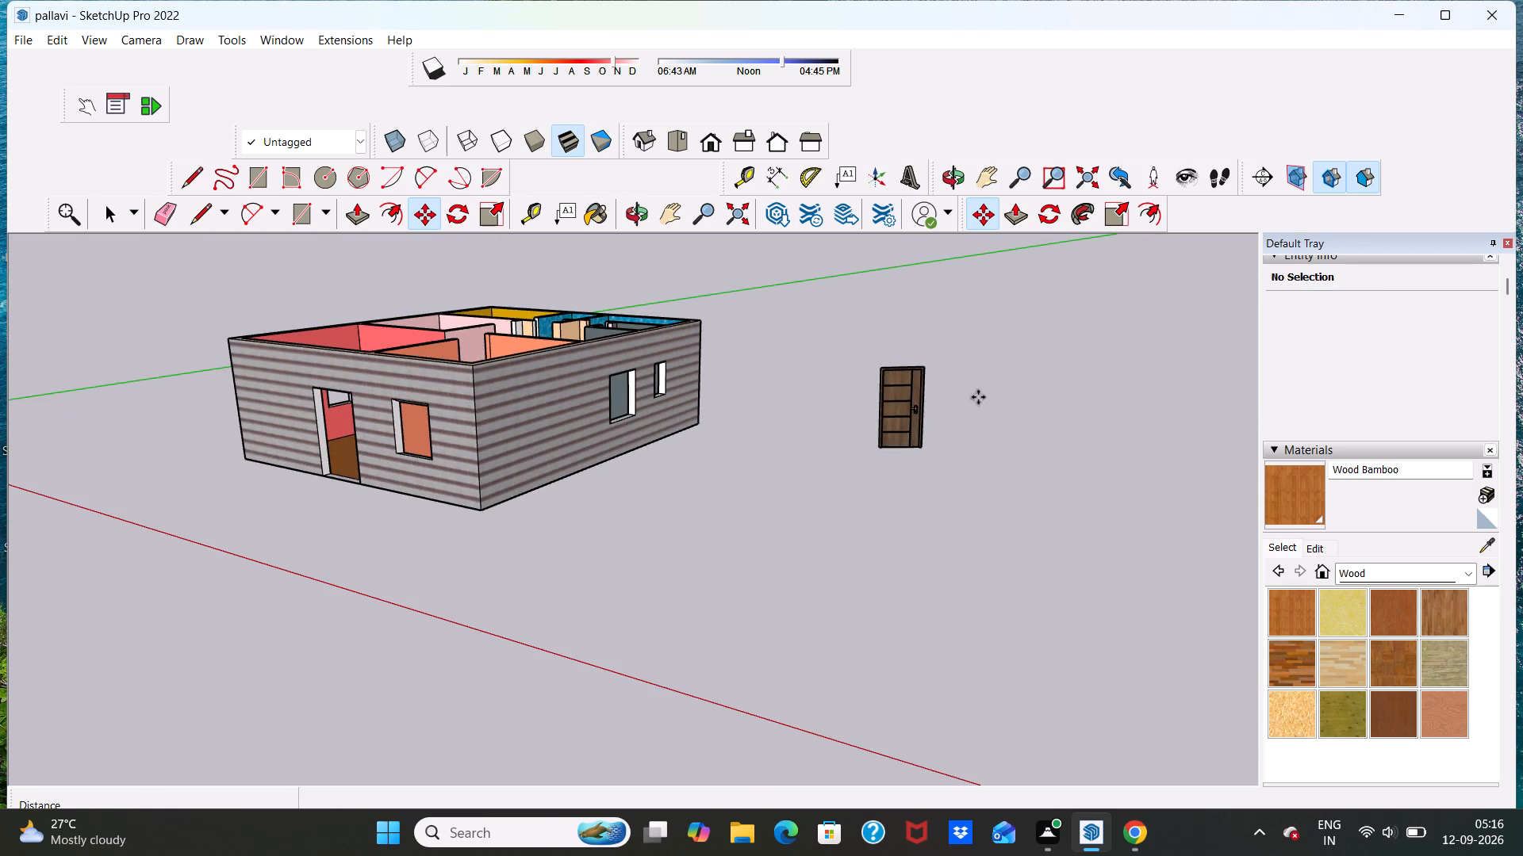
scroll(924, 397, up, 7)
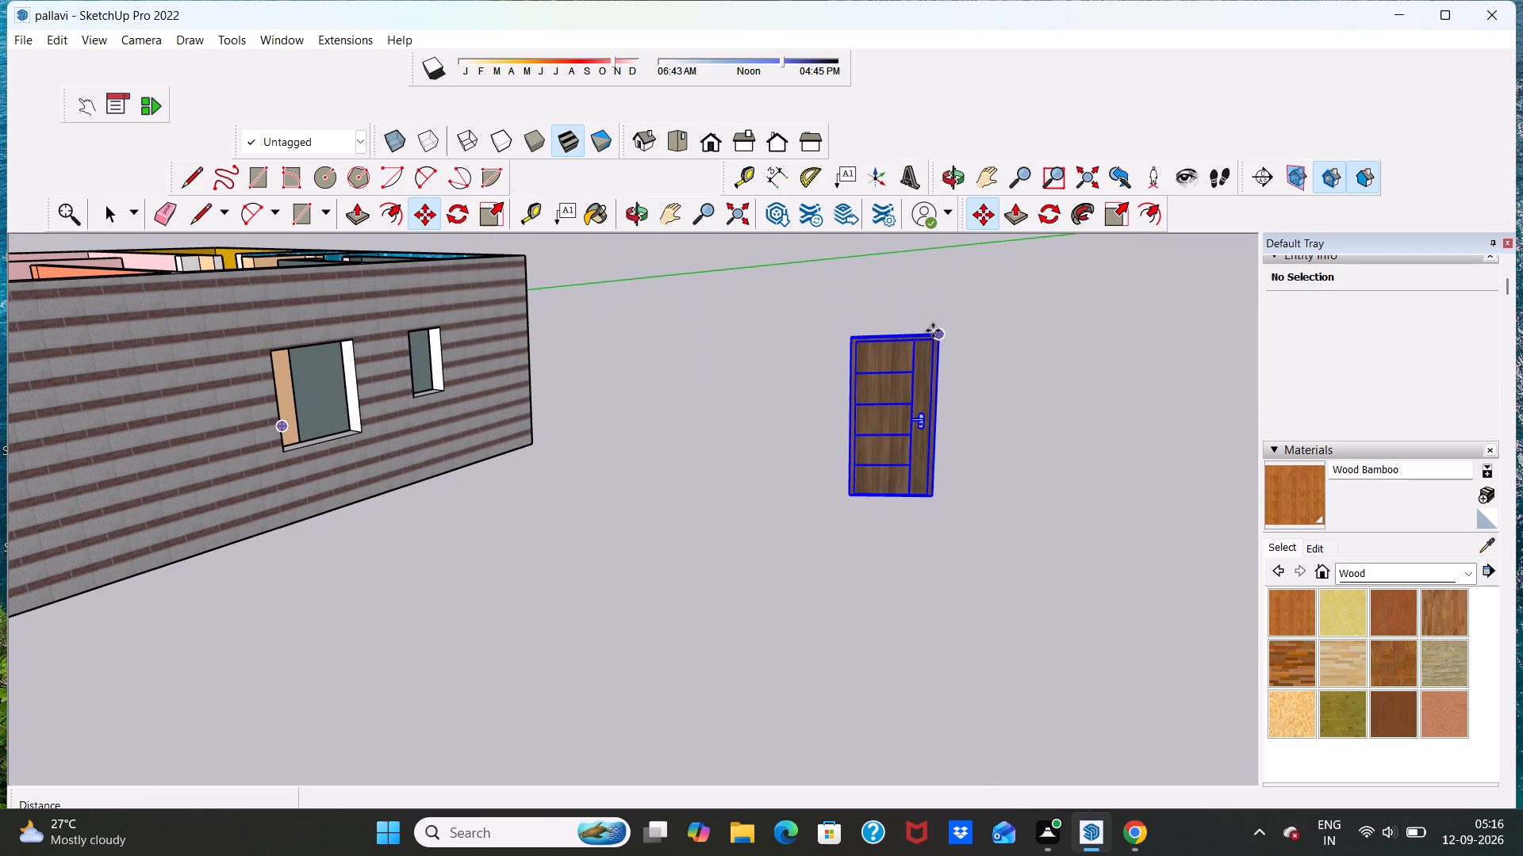
drag(938, 331, 270, 478)
scroll(277, 472, down, 15)
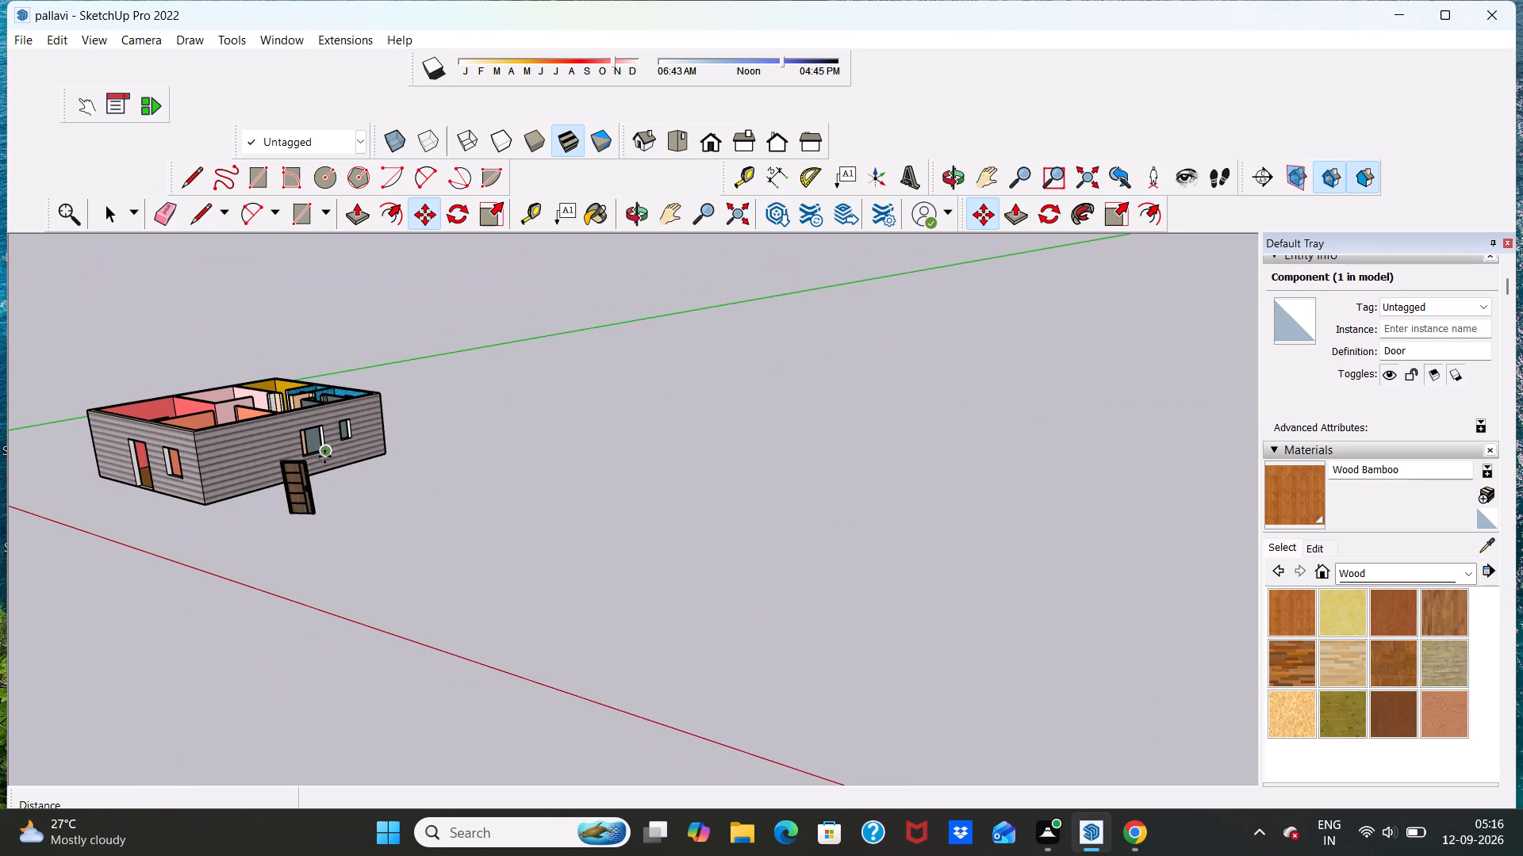
drag(313, 466, 126, 441)
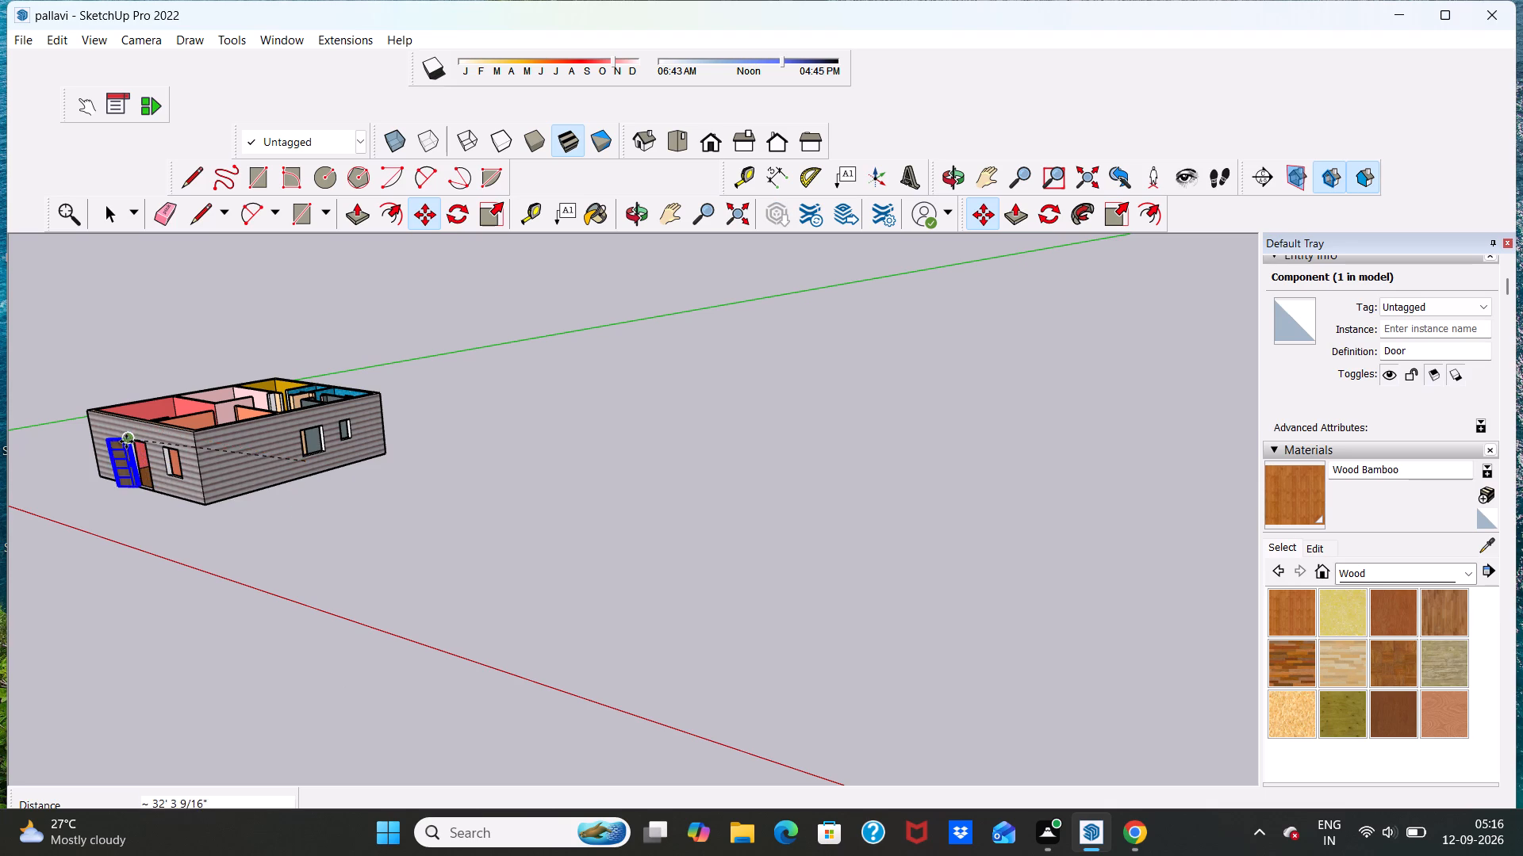
drag(126, 441, 144, 445)
Move the door about 1' 8 1/4" by its upper corner opposite the handle to the doorway's matching upper corner.
scroll(145, 443, up, 5)
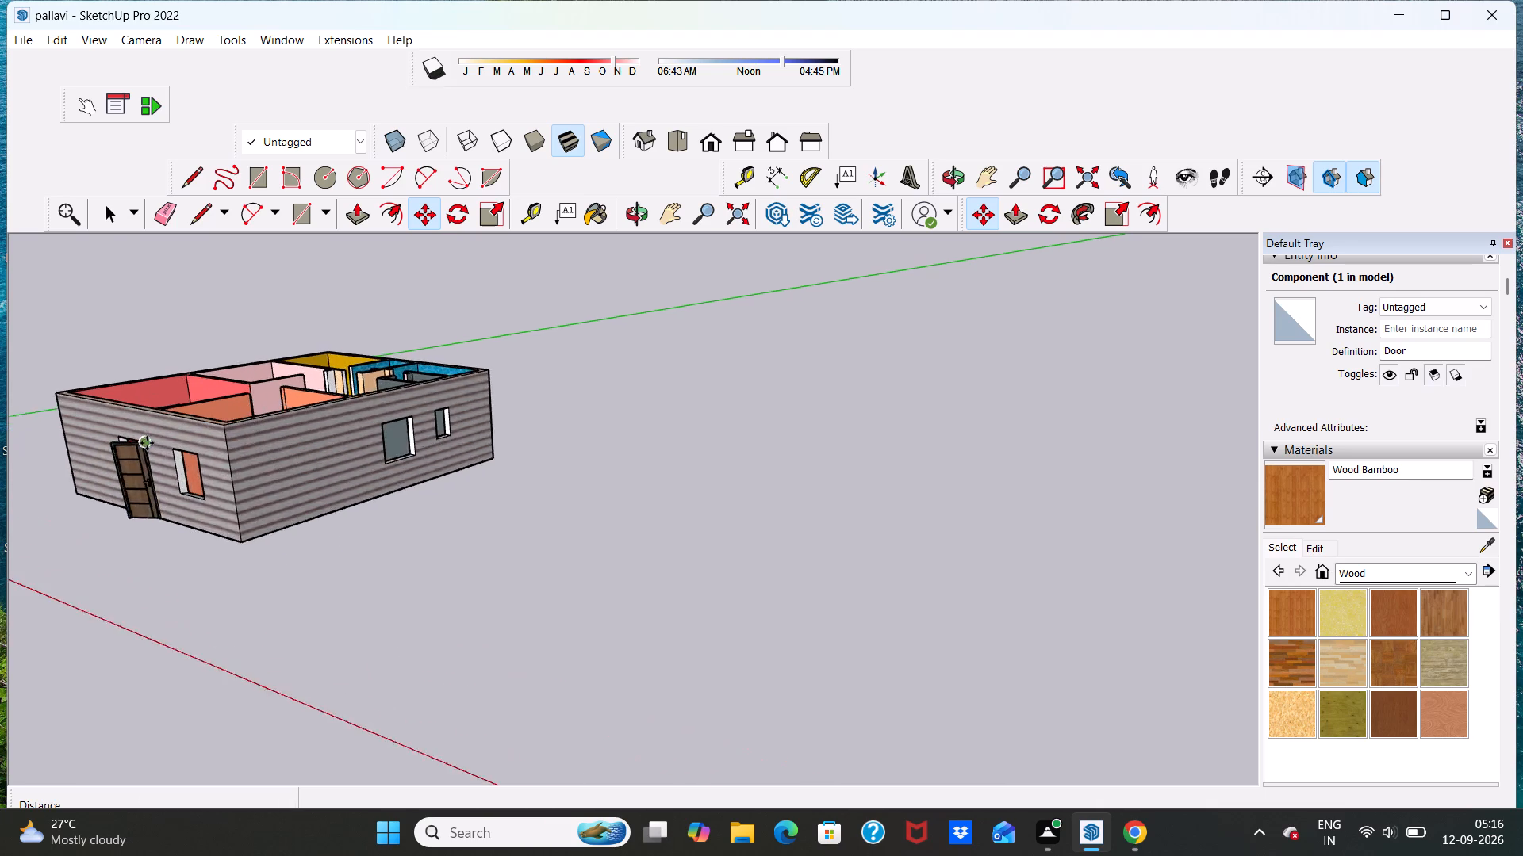
scroll(147, 443, up, 13)
drag(53, 418, 71, 402)
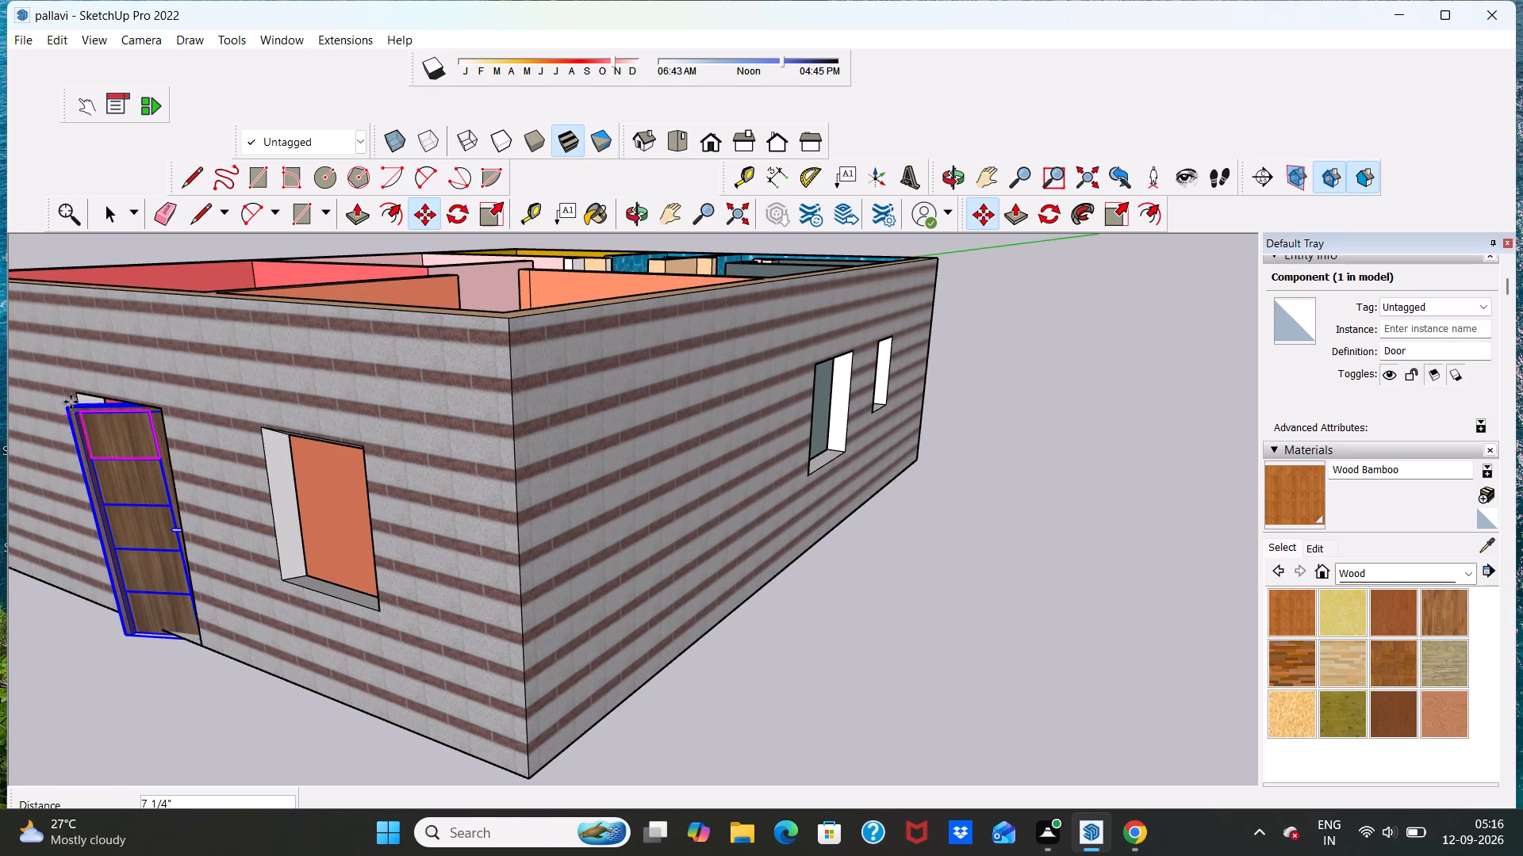
drag(71, 402, 80, 392)
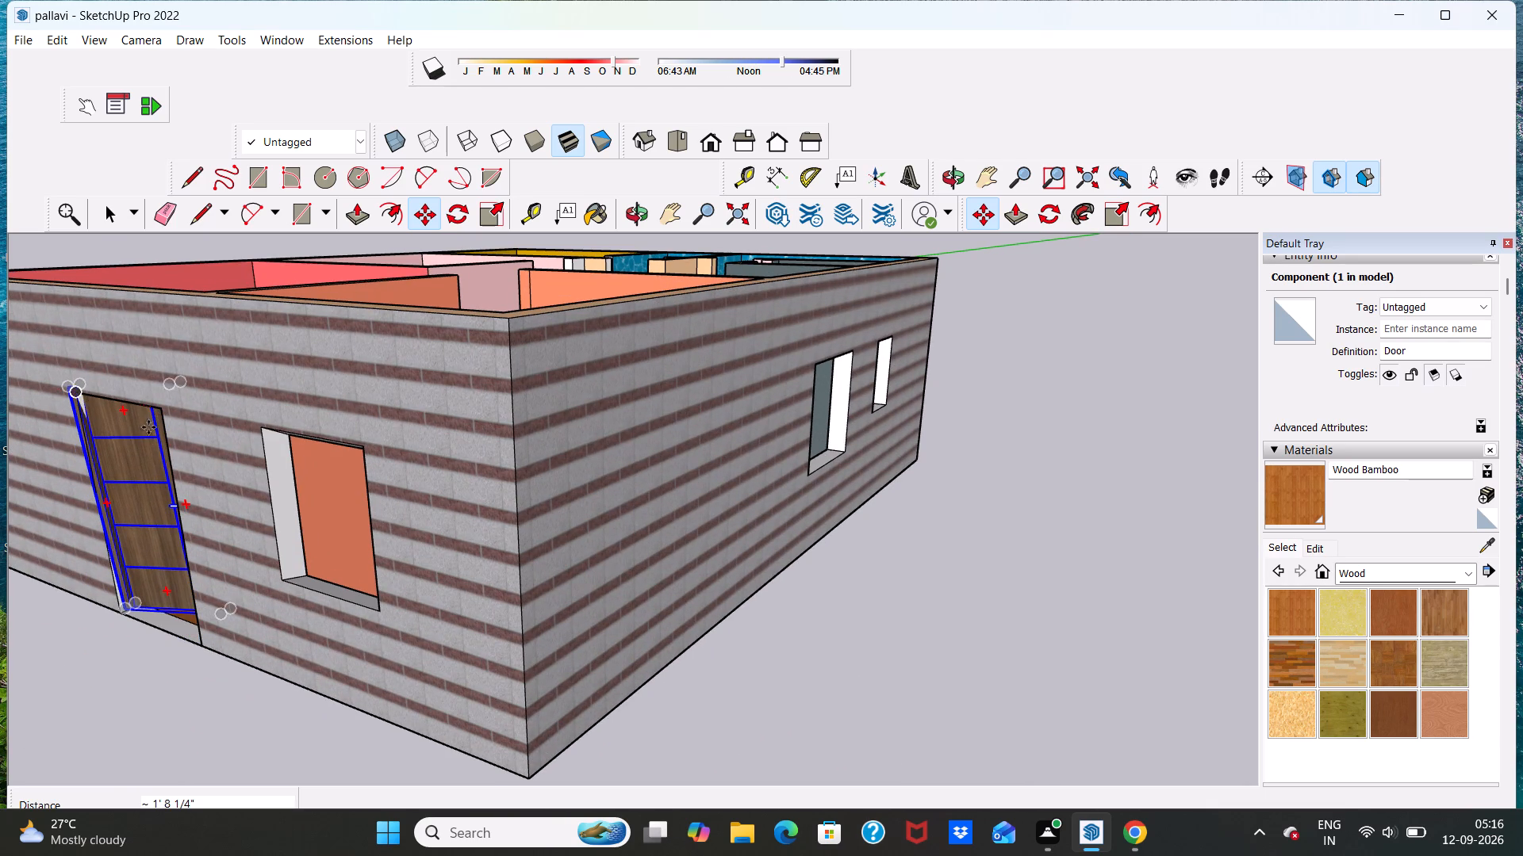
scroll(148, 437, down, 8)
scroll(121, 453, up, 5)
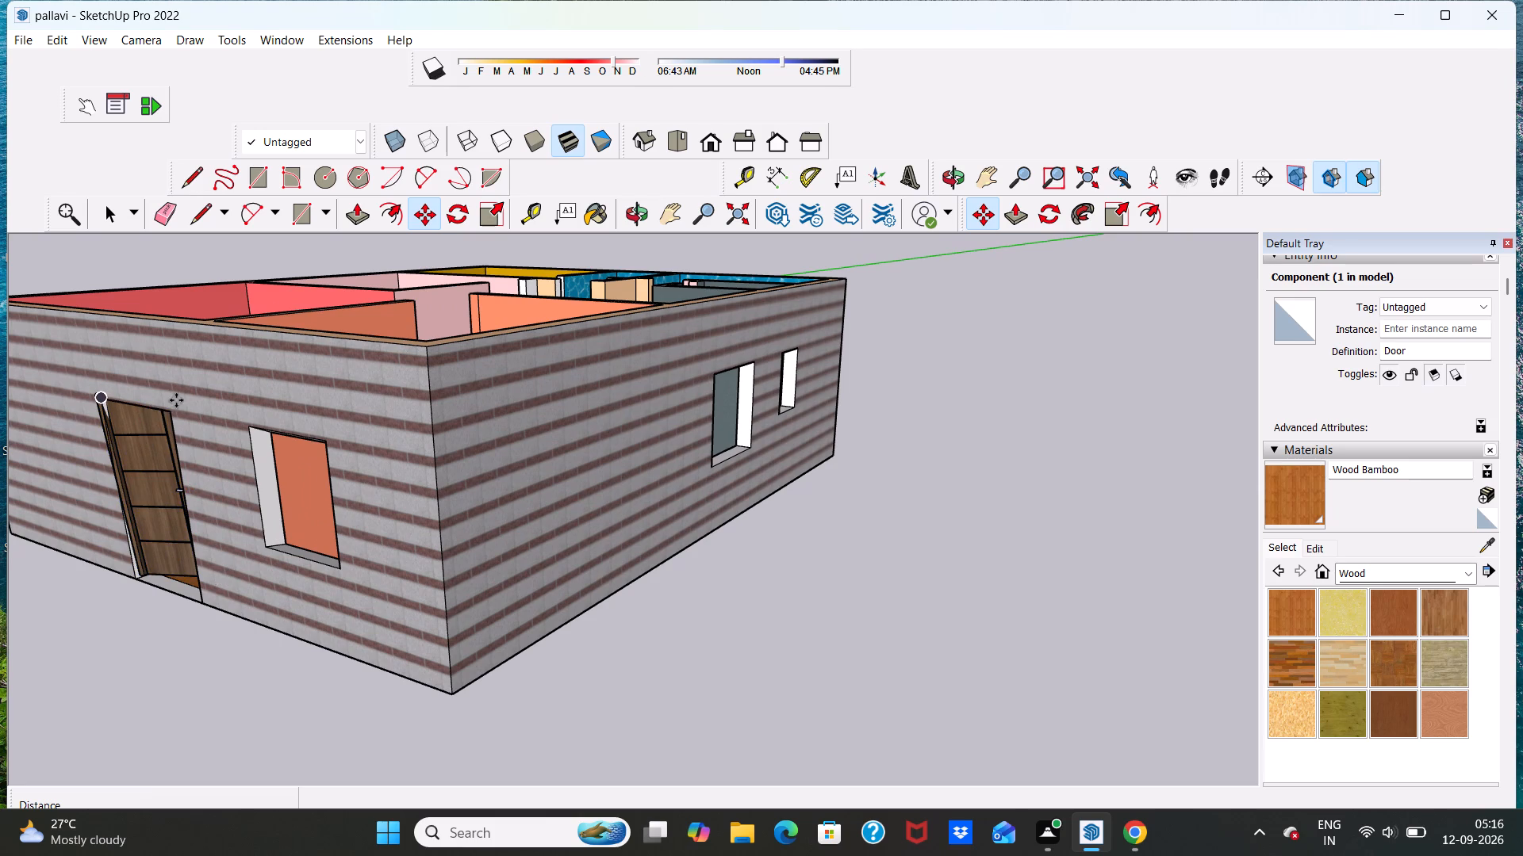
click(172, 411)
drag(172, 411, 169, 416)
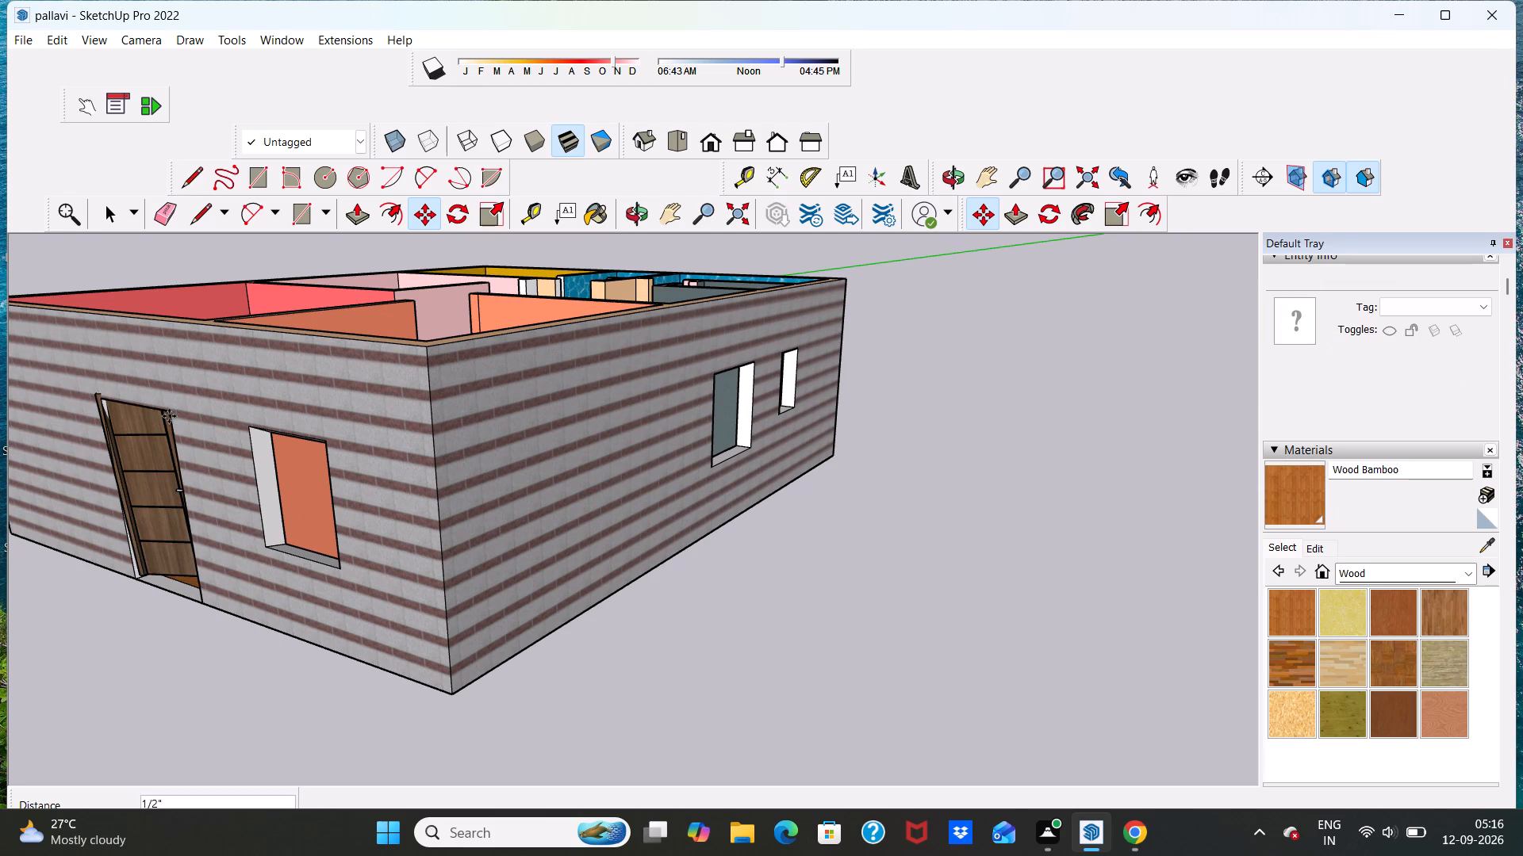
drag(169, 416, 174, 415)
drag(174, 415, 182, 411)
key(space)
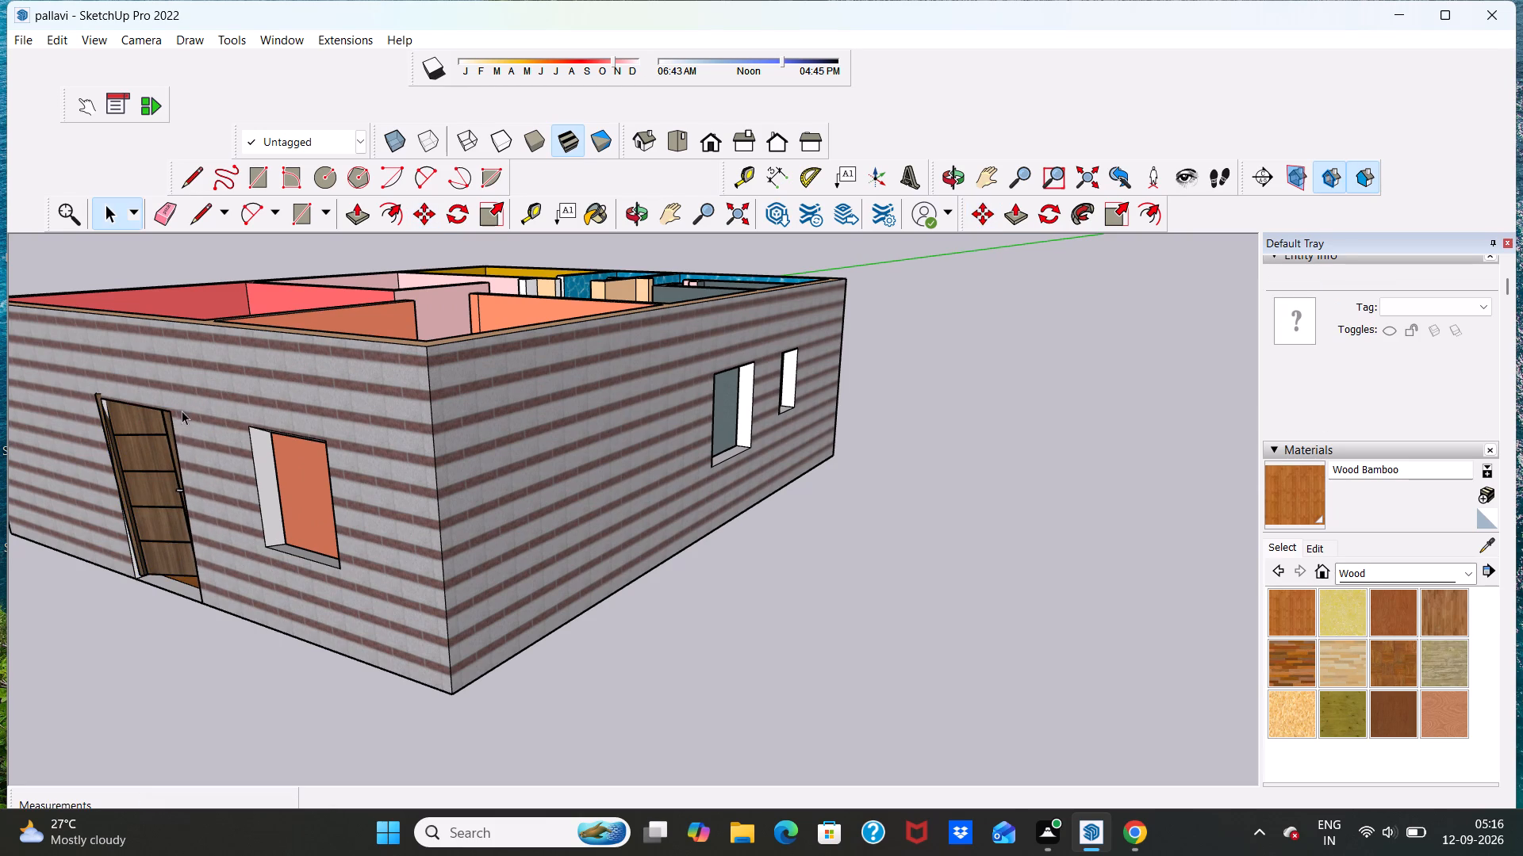
Move the door by its upper corner opposite the handle about 26' 6" out of the doorway to beside the house.
click(132, 445)
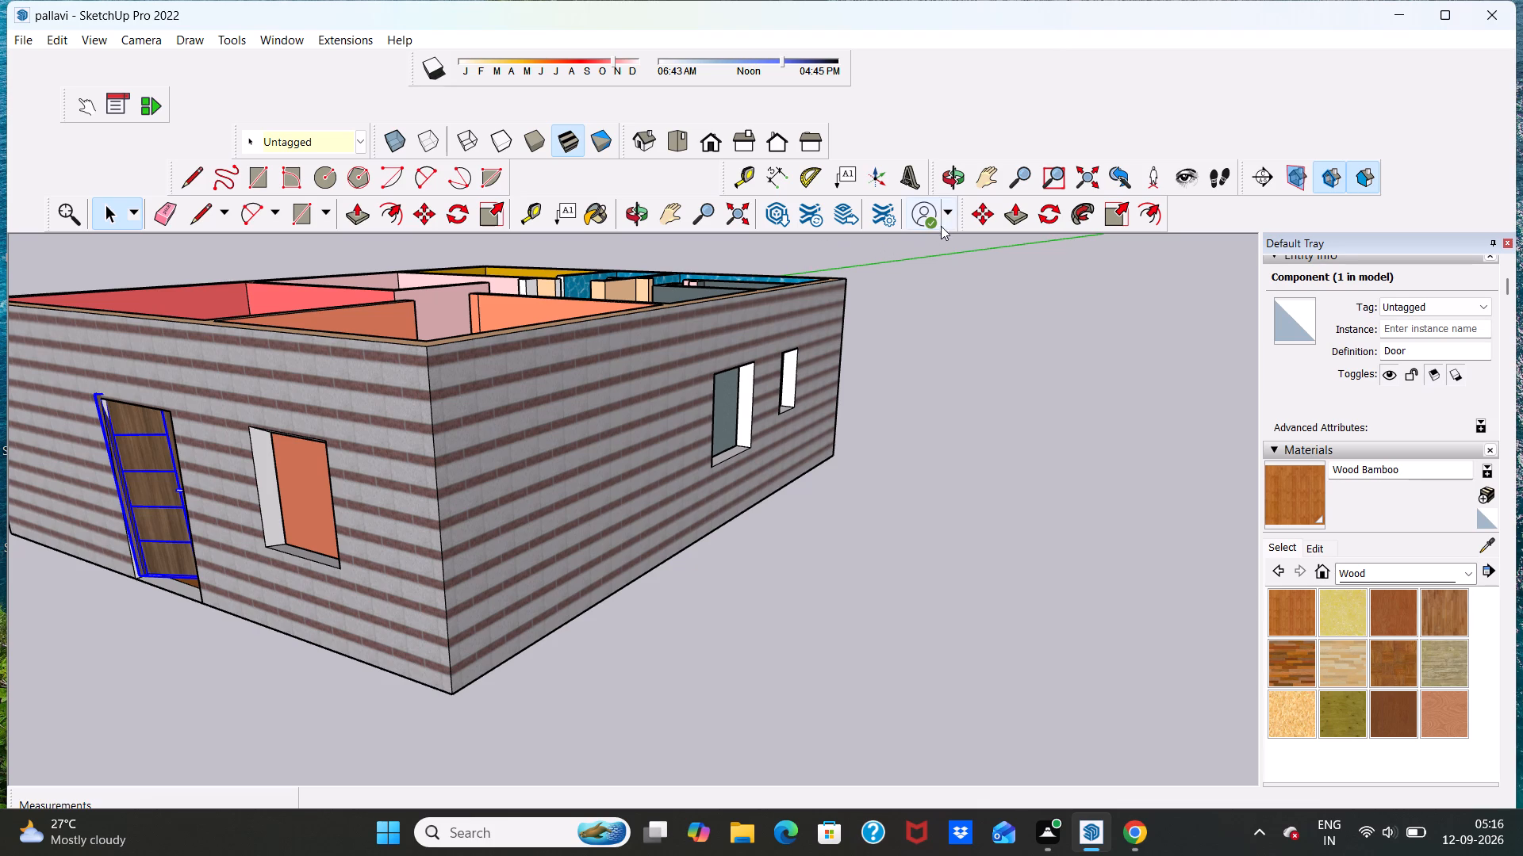
click(980, 213)
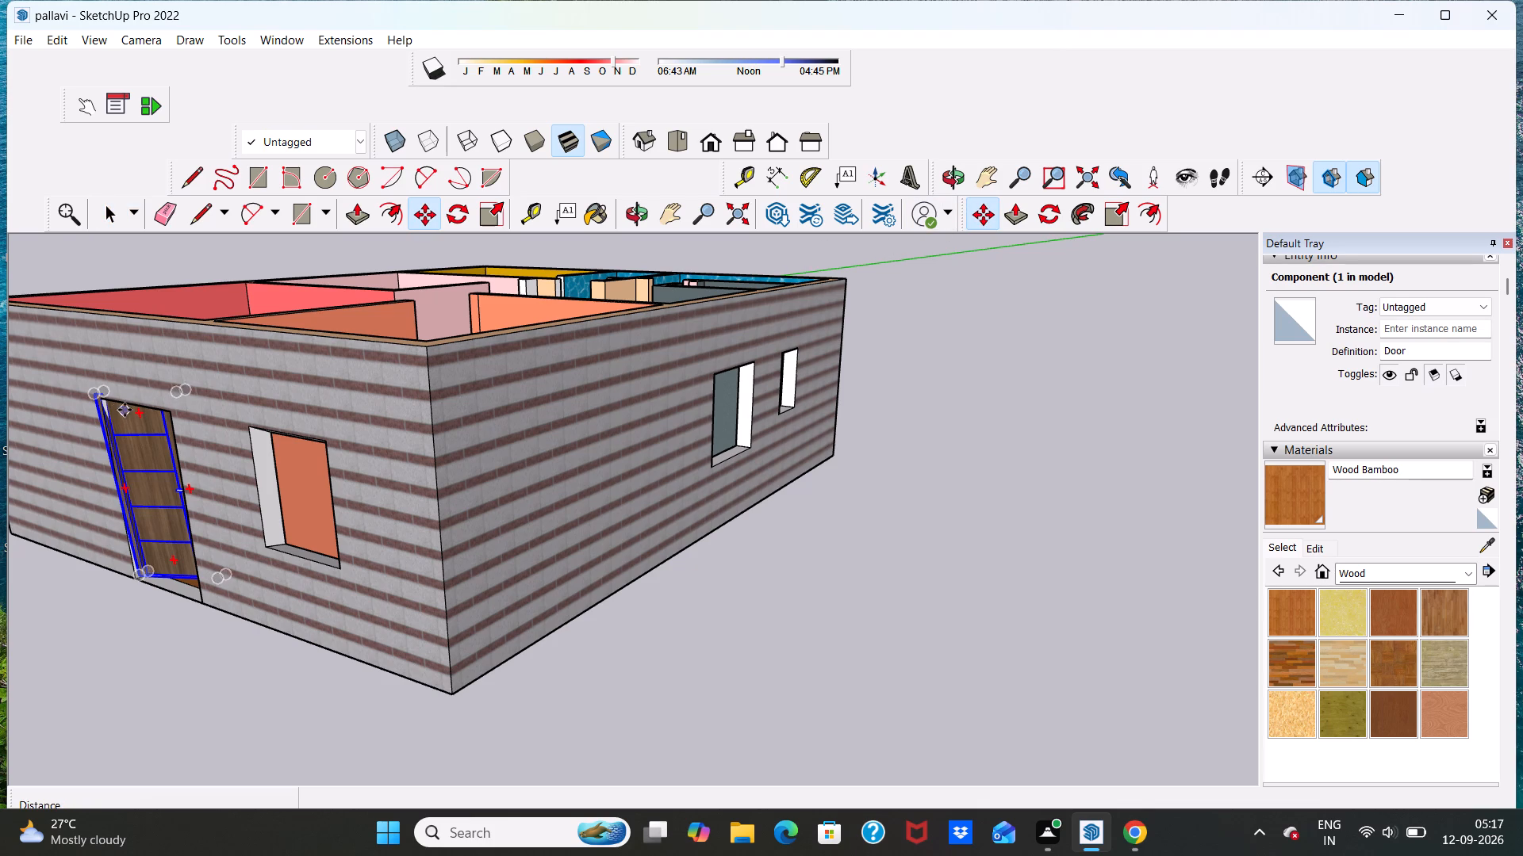
click(105, 401)
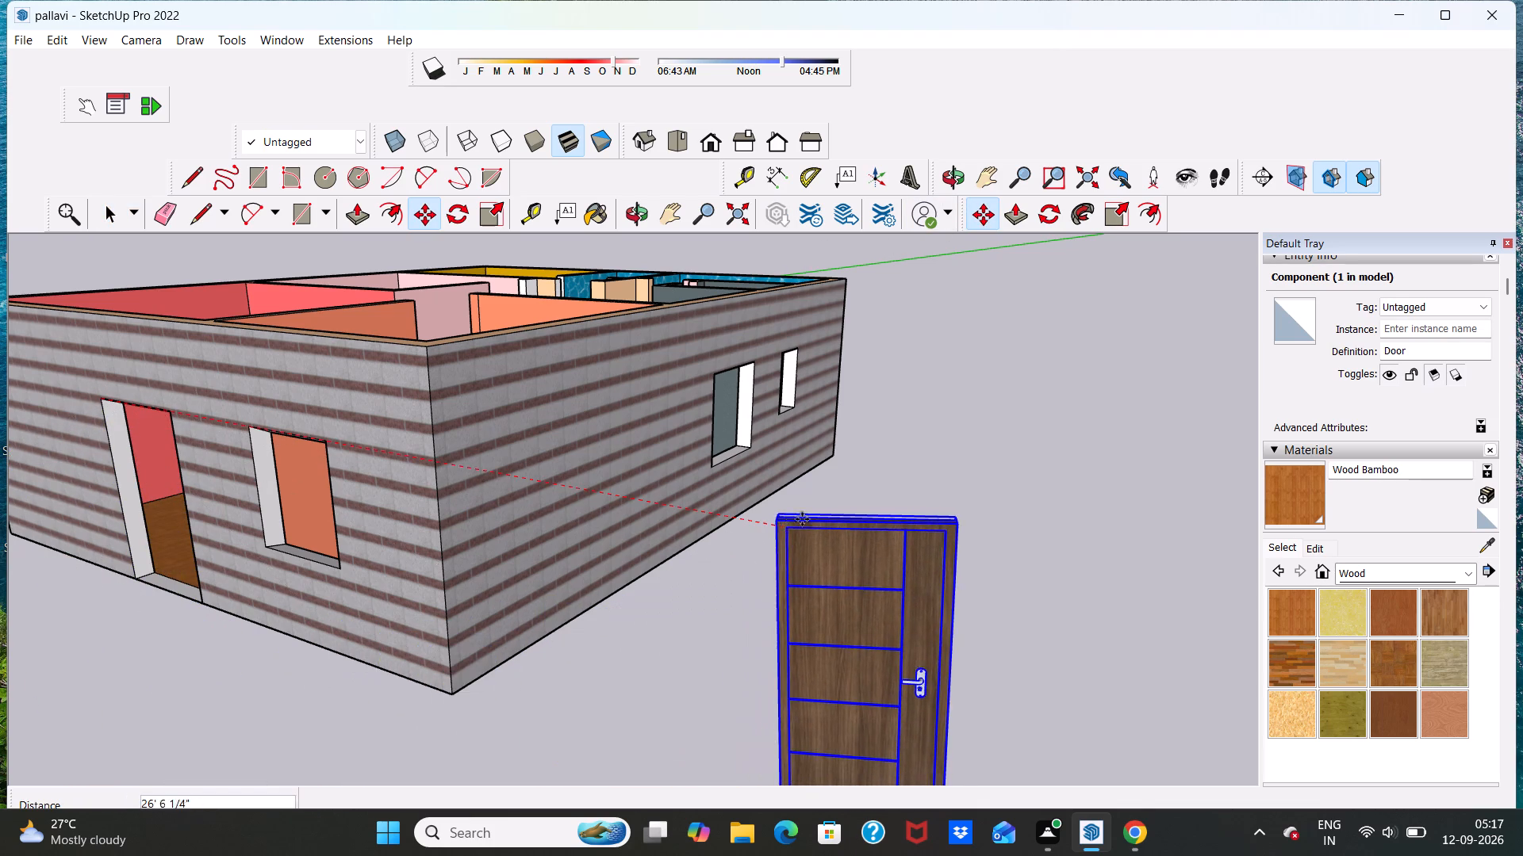
click(806, 522)
scroll(867, 489, down, 8)
scroll(953, 505, up, 6)
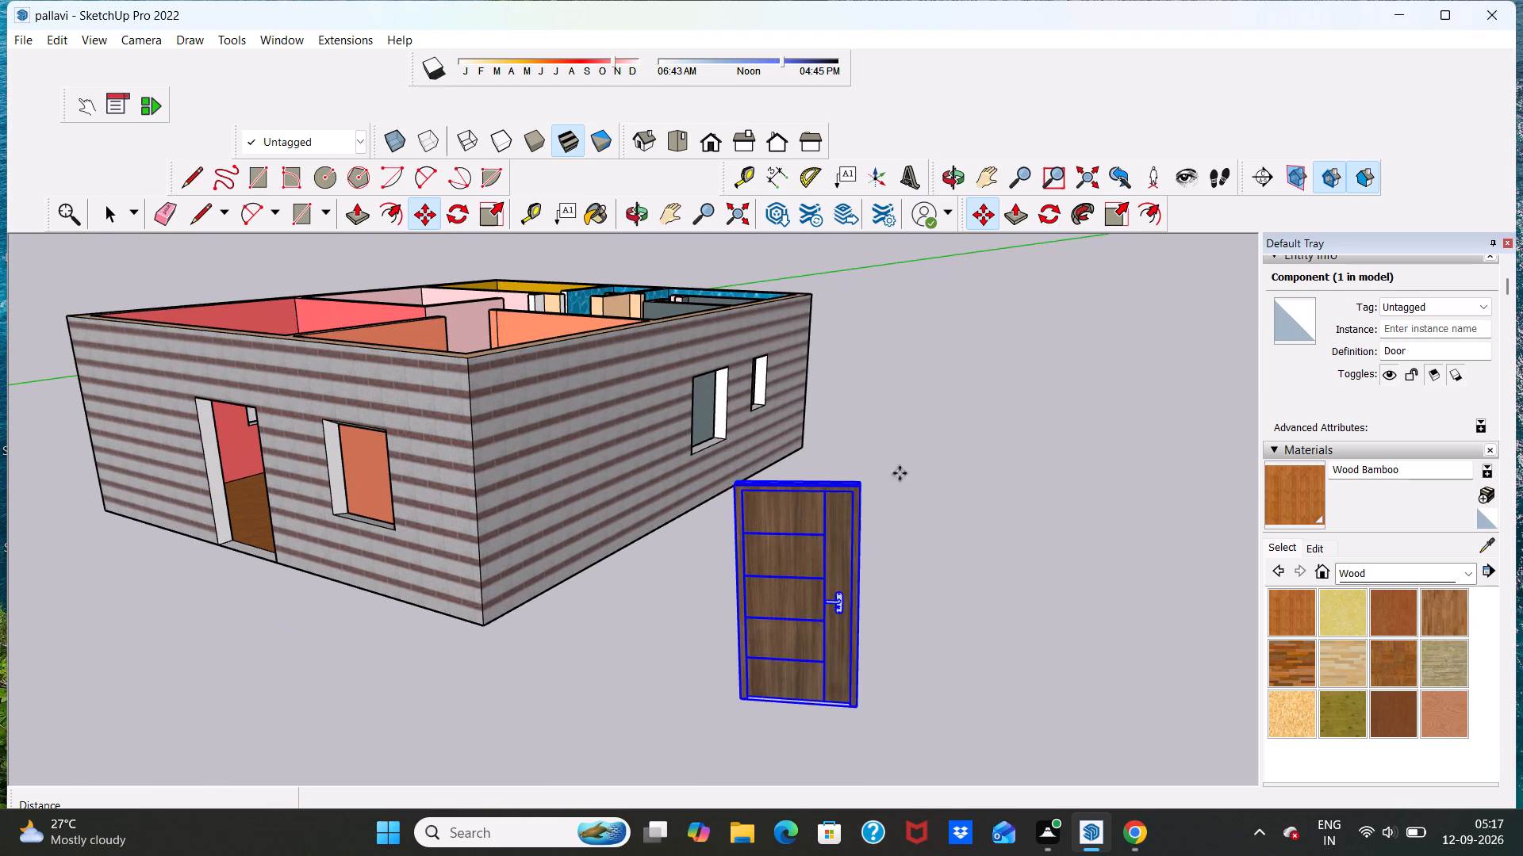
Rotate the door about 30° in the horizontal plane around its lower corner opposite the handle.
click(1041, 212)
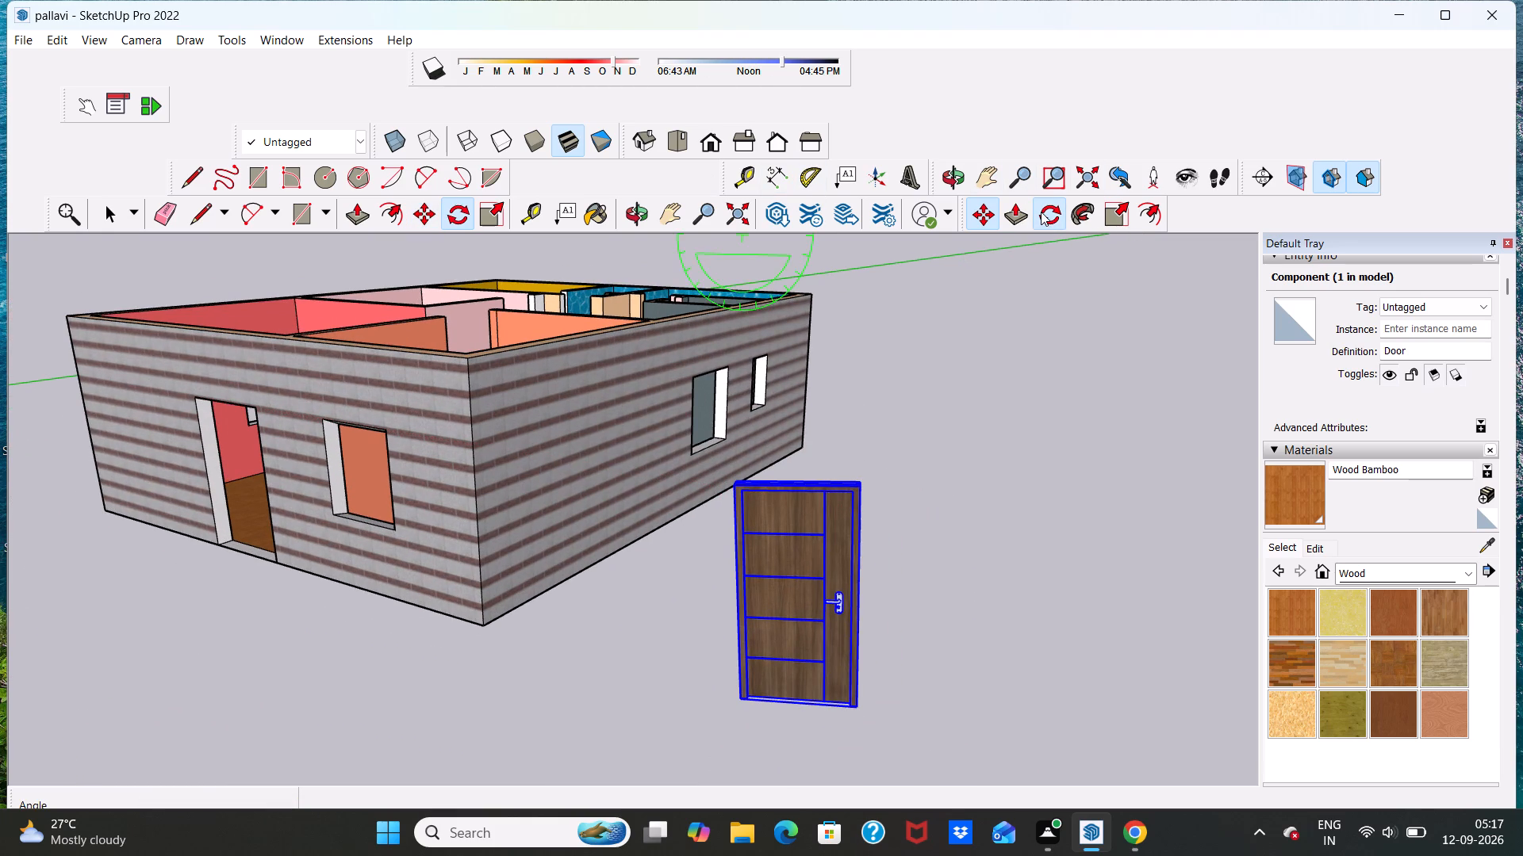
scroll(738, 812, up, 5)
scroll(807, 689, up, 7)
scroll(805, 602, down, 11)
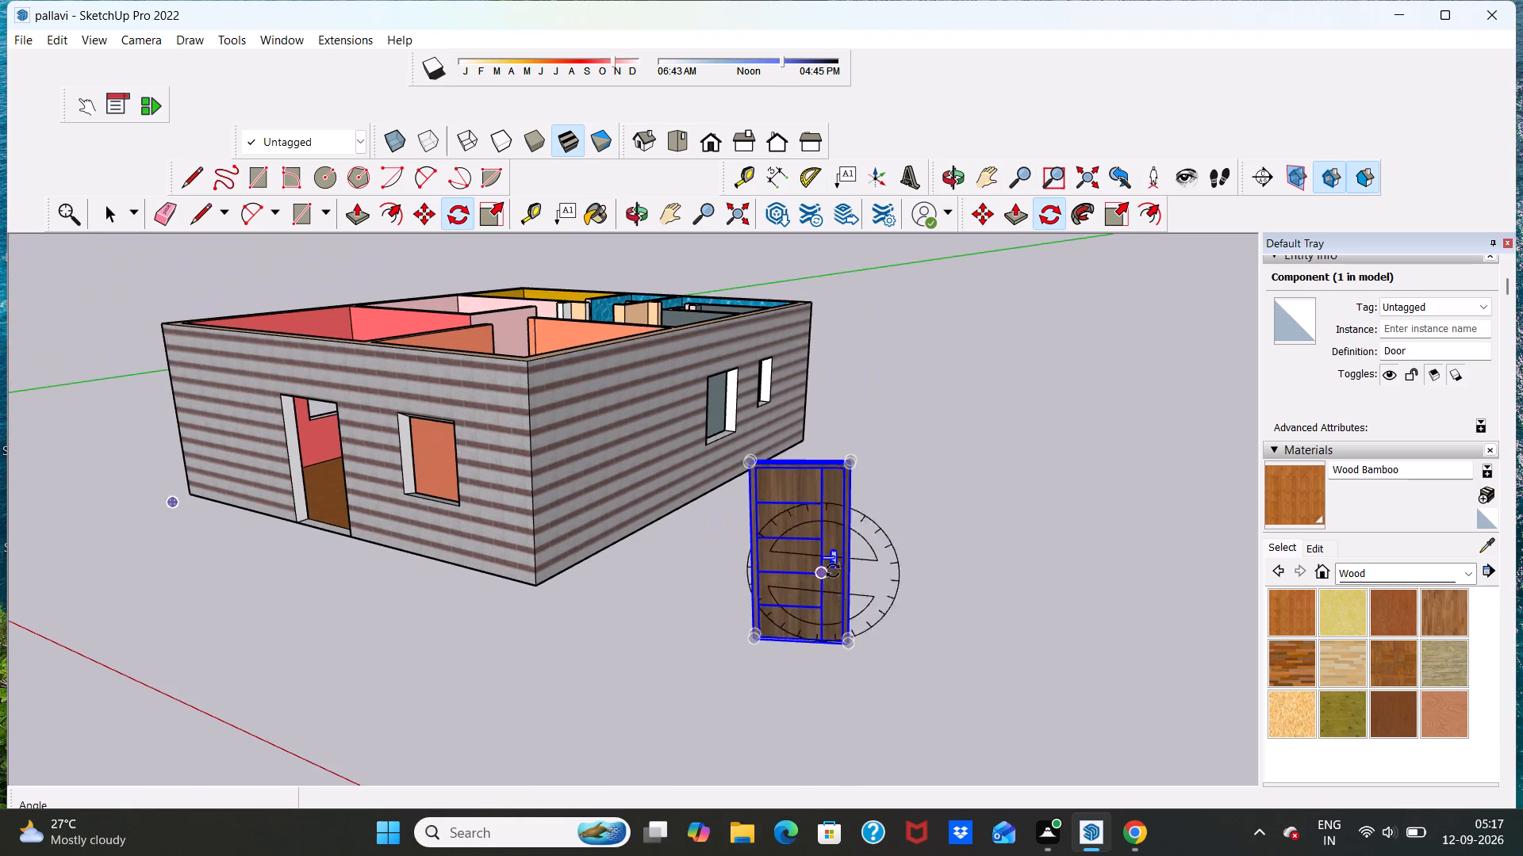
middle_drag(886, 581, 420, 655)
scroll(374, 621, down, 4)
scroll(293, 582, up, 4)
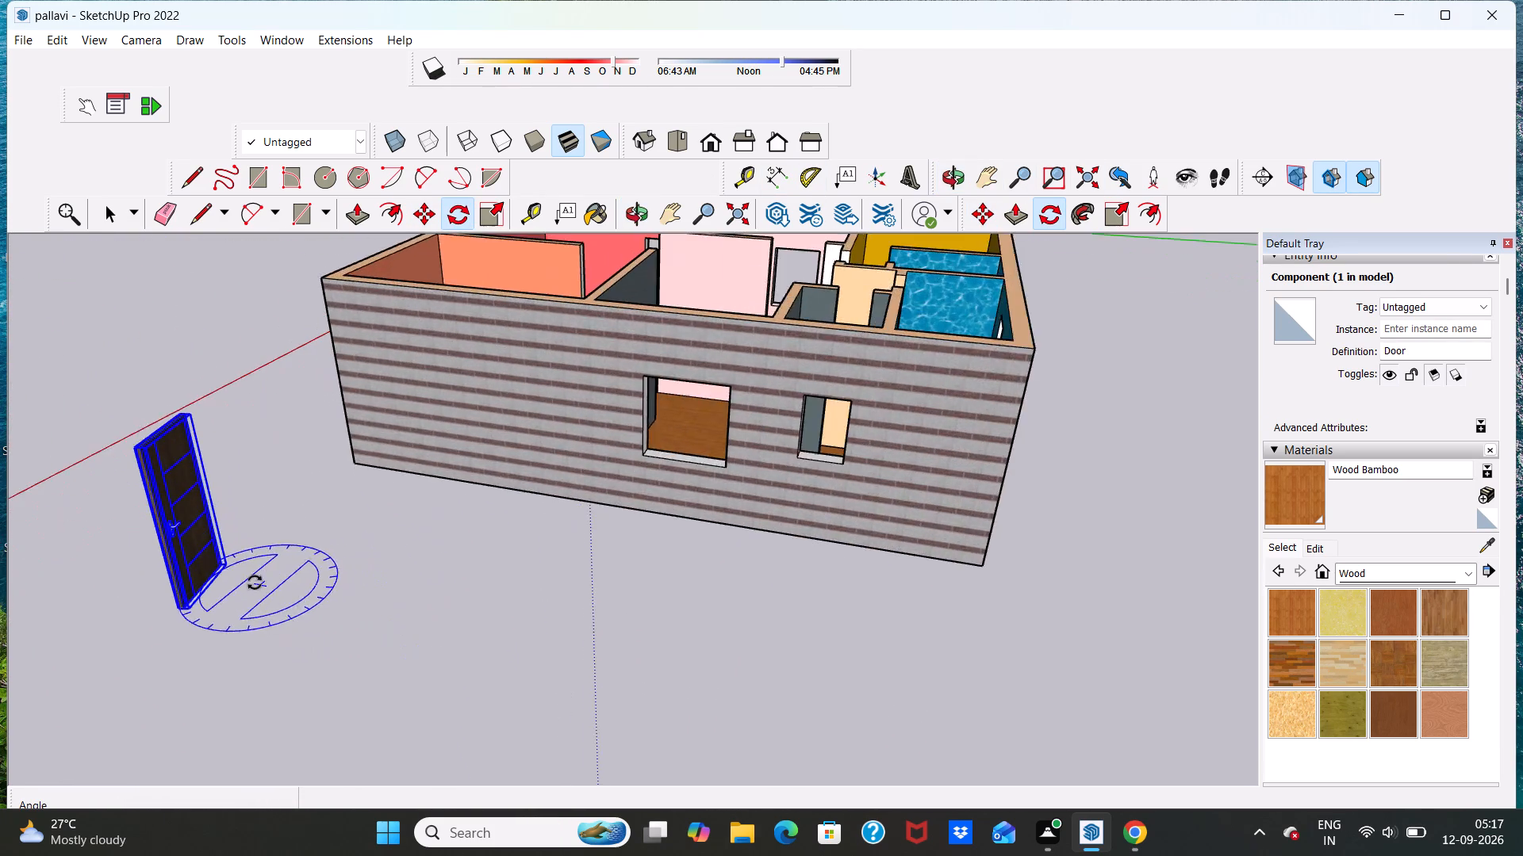
scroll(255, 583, up, 5)
middle_drag(236, 598, 3, 609)
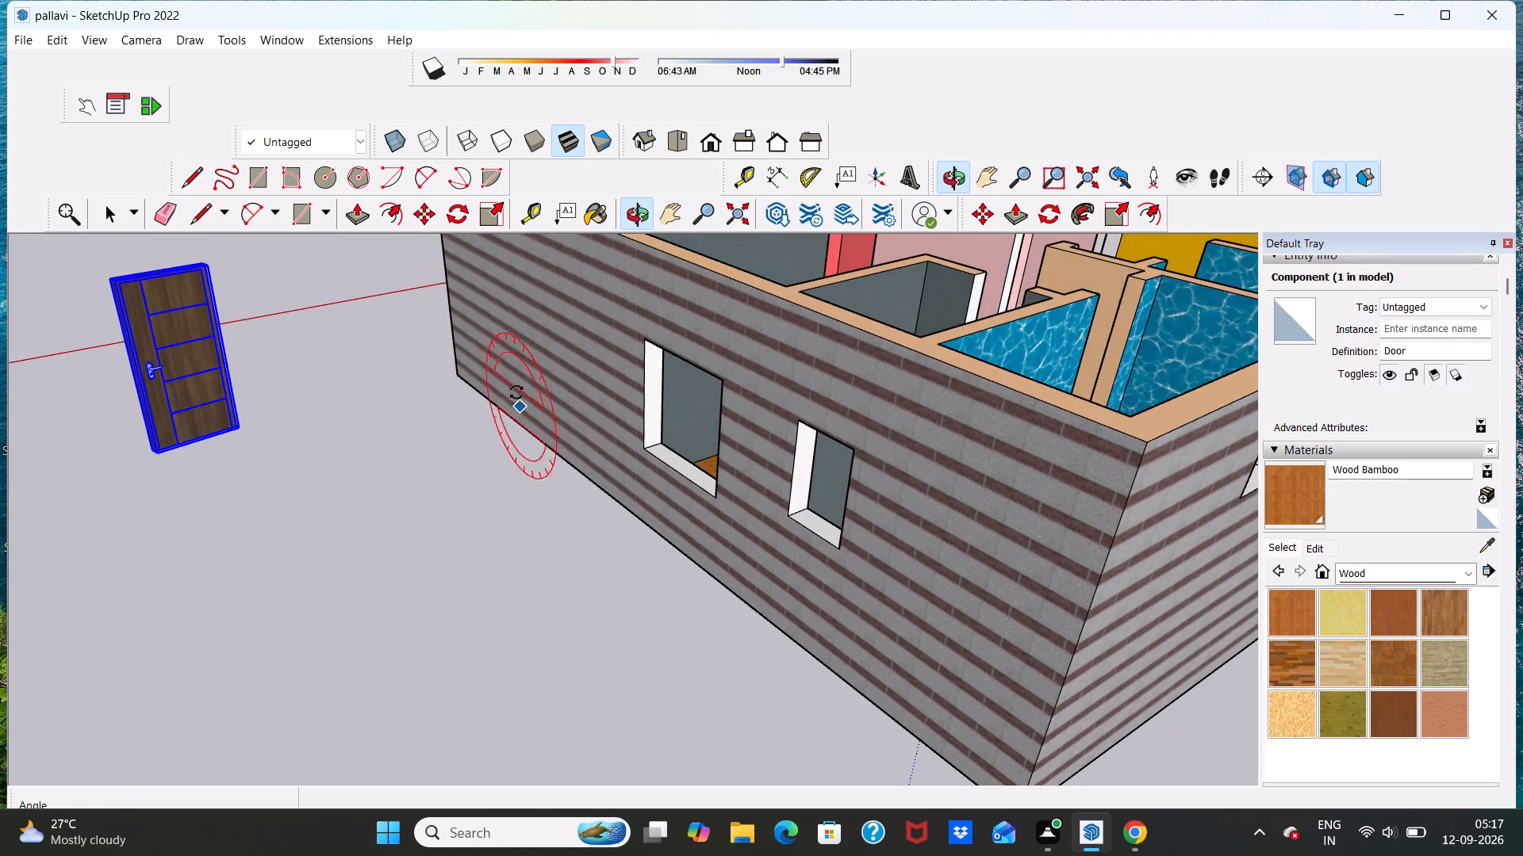
middle_drag(500, 372, 297, 413)
scroll(297, 412, down, 1)
scroll(301, 403, up, 1)
scroll(301, 400, down, 12)
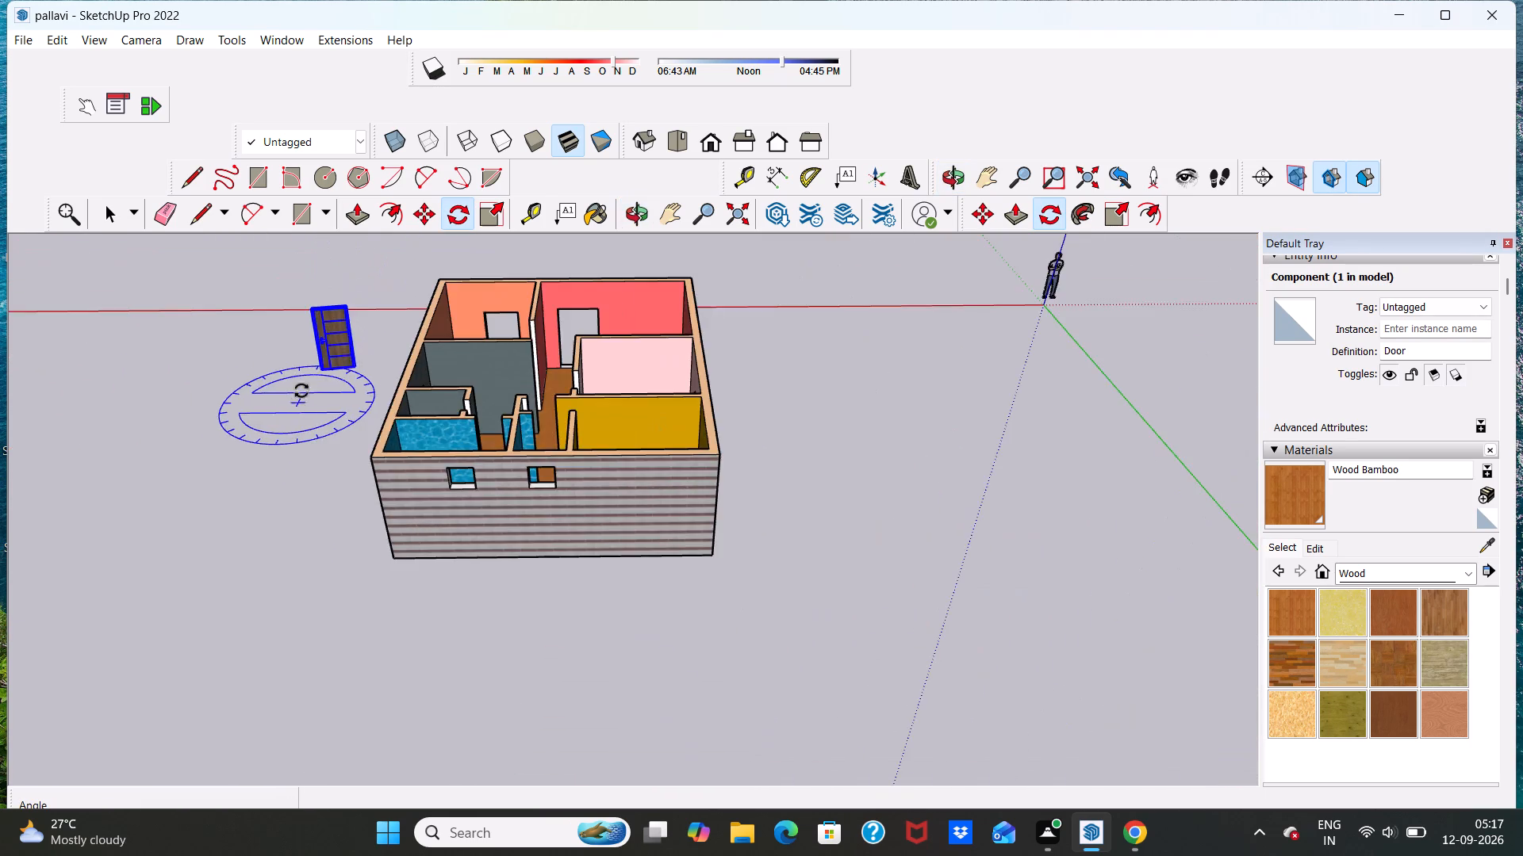
scroll(310, 333, up, 20)
scroll(359, 342, down, 11)
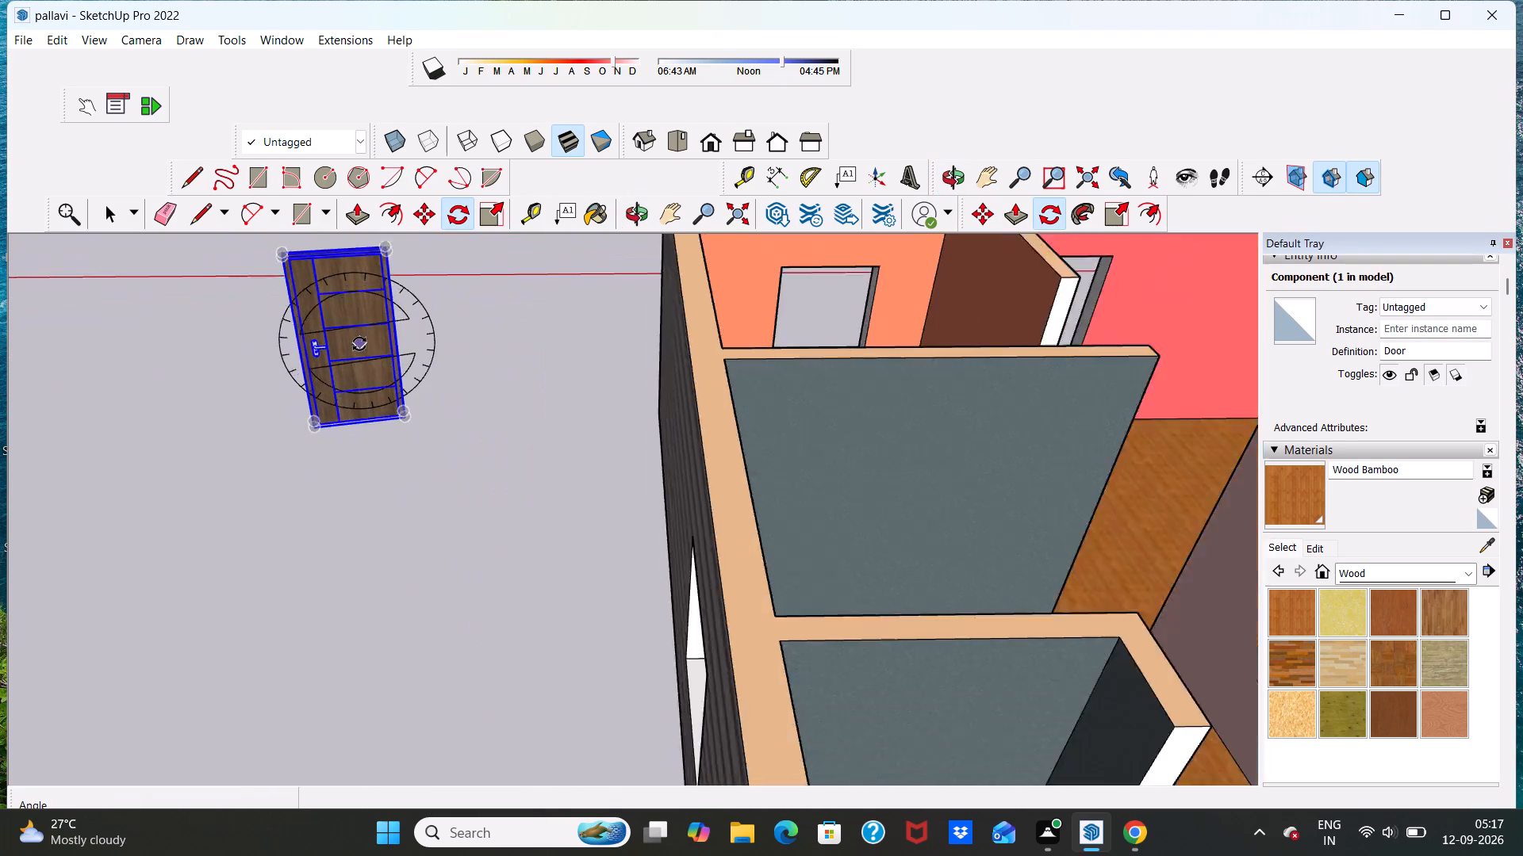
scroll(359, 344, down, 4)
scroll(351, 326, up, 14)
scroll(336, 312, down, 15)
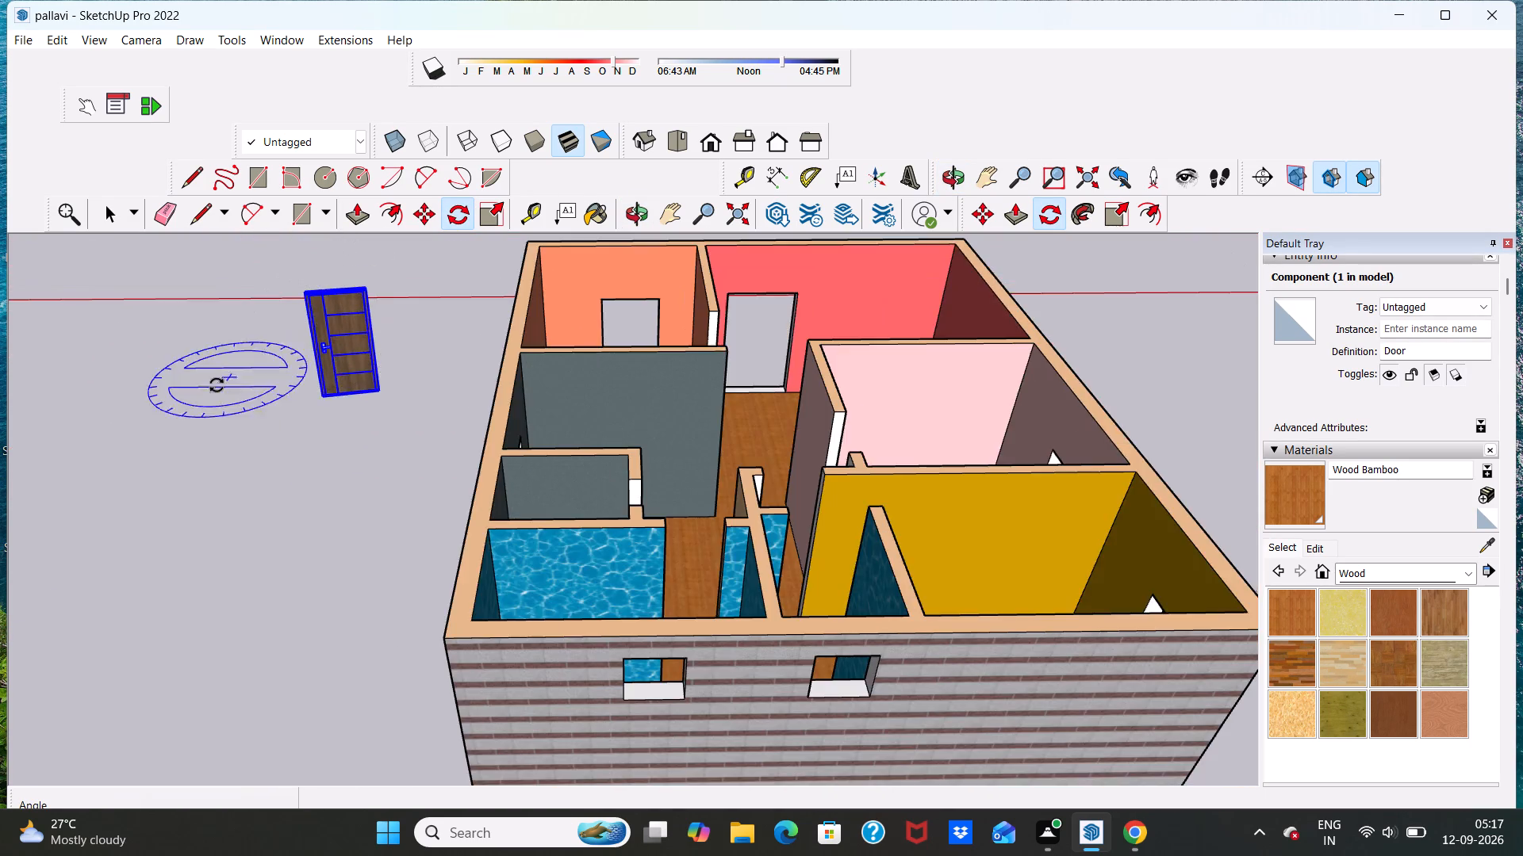
middle_drag(214, 395, 708, 372)
middle_drag(198, 506, 1033, 303)
scroll(1032, 303, down, 2)
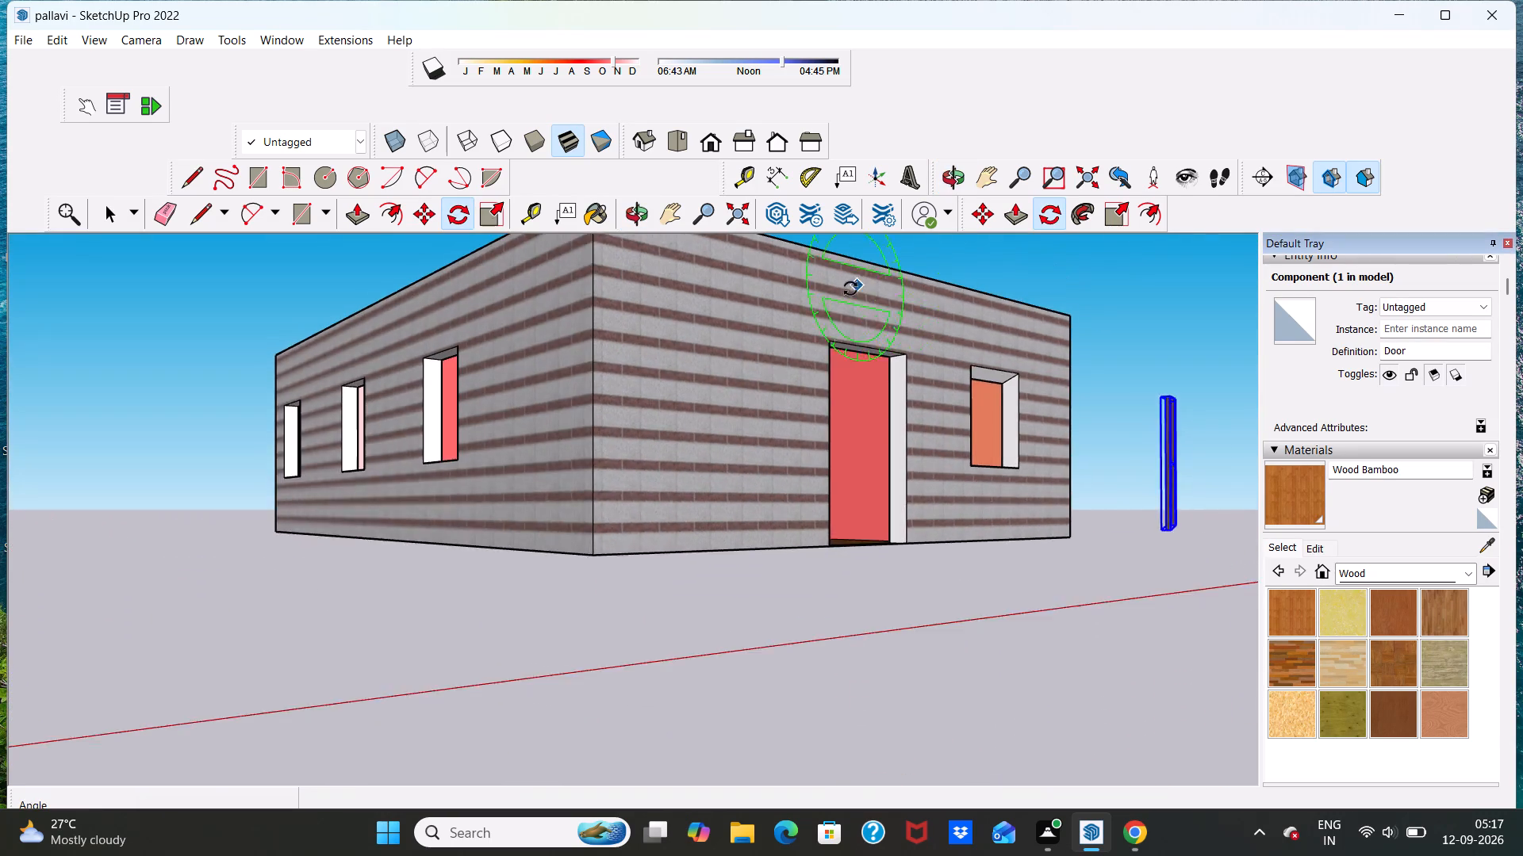
middle_drag(852, 341, 553, 382)
scroll(552, 380, down, 8)
scroll(877, 353, up, 5)
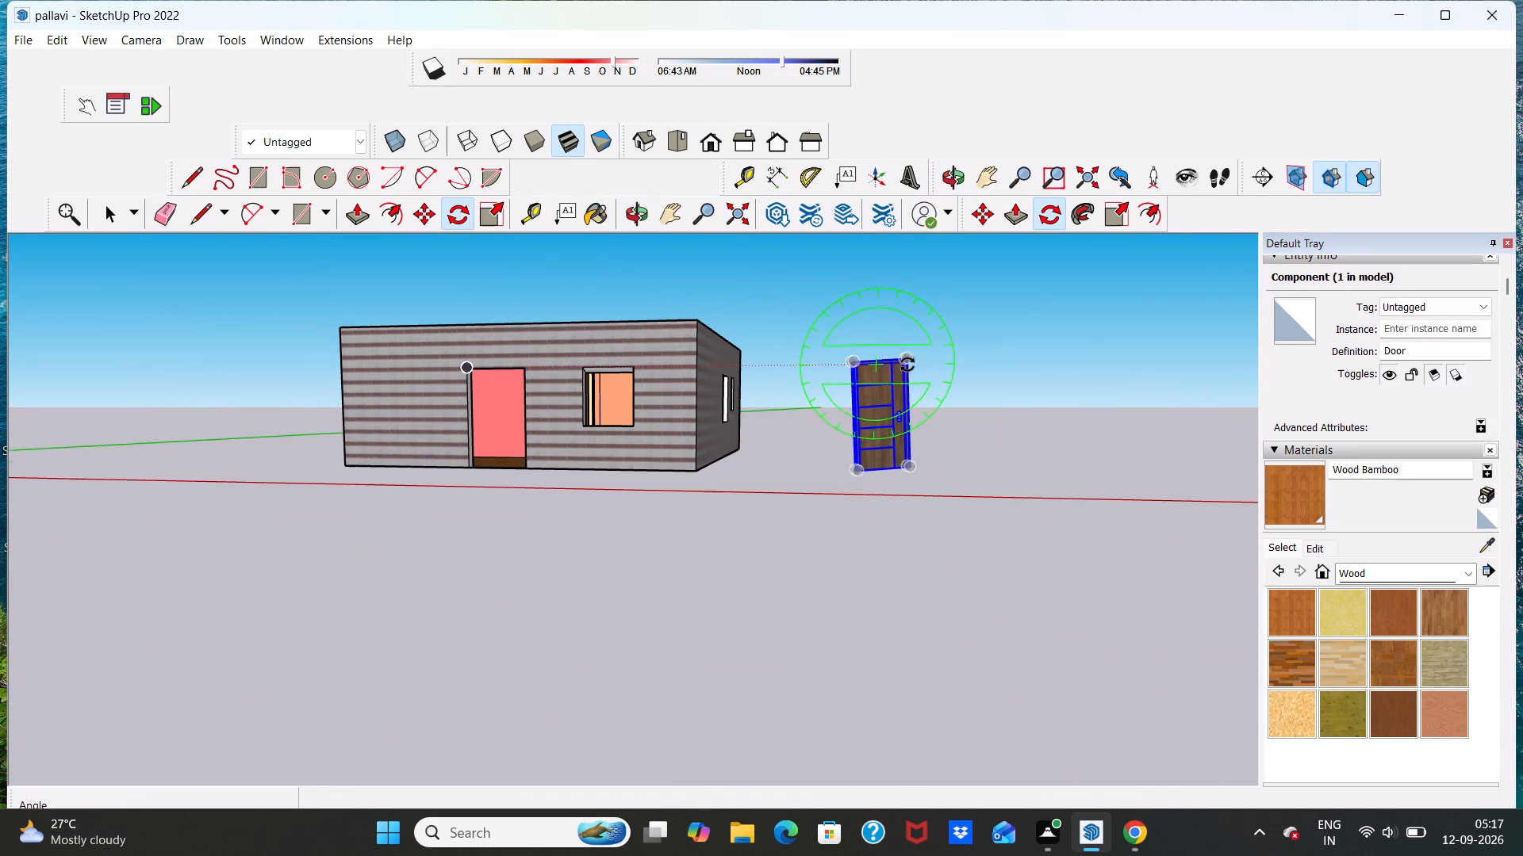
scroll(946, 377, up, 4)
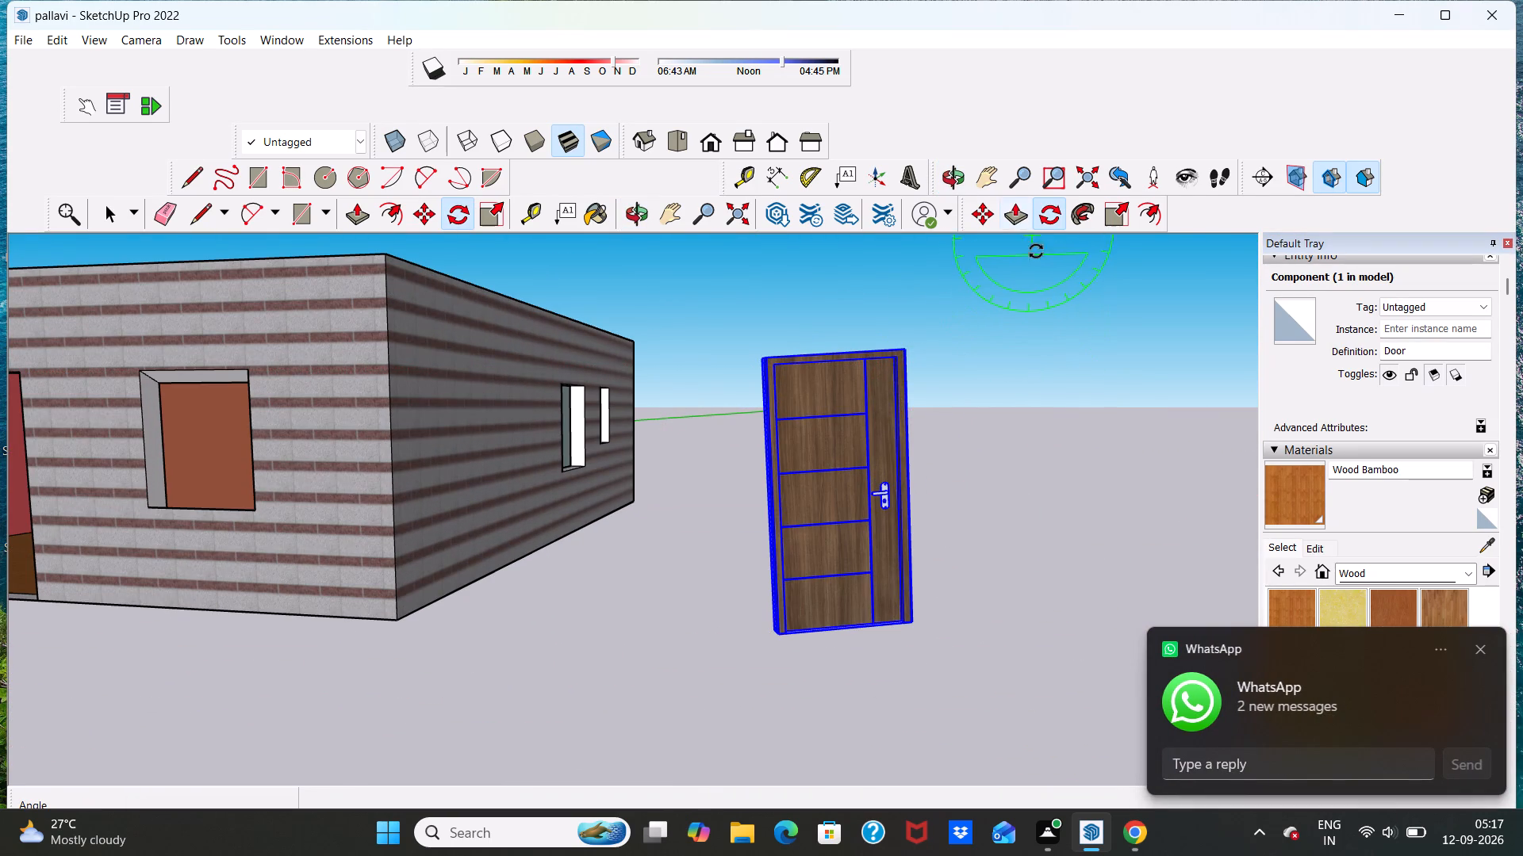
click(778, 636)
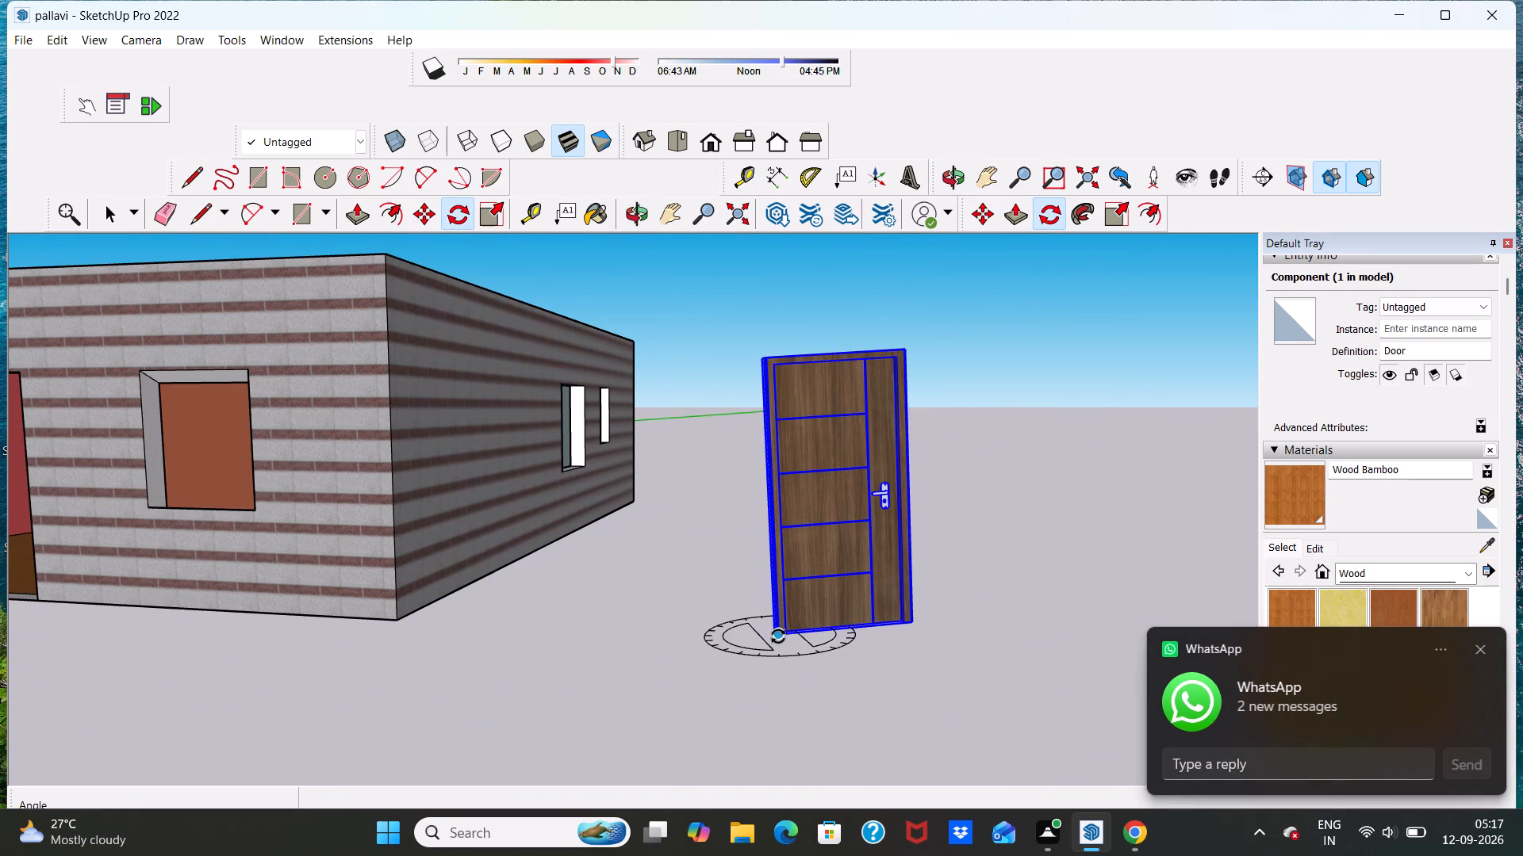
click(912, 625)
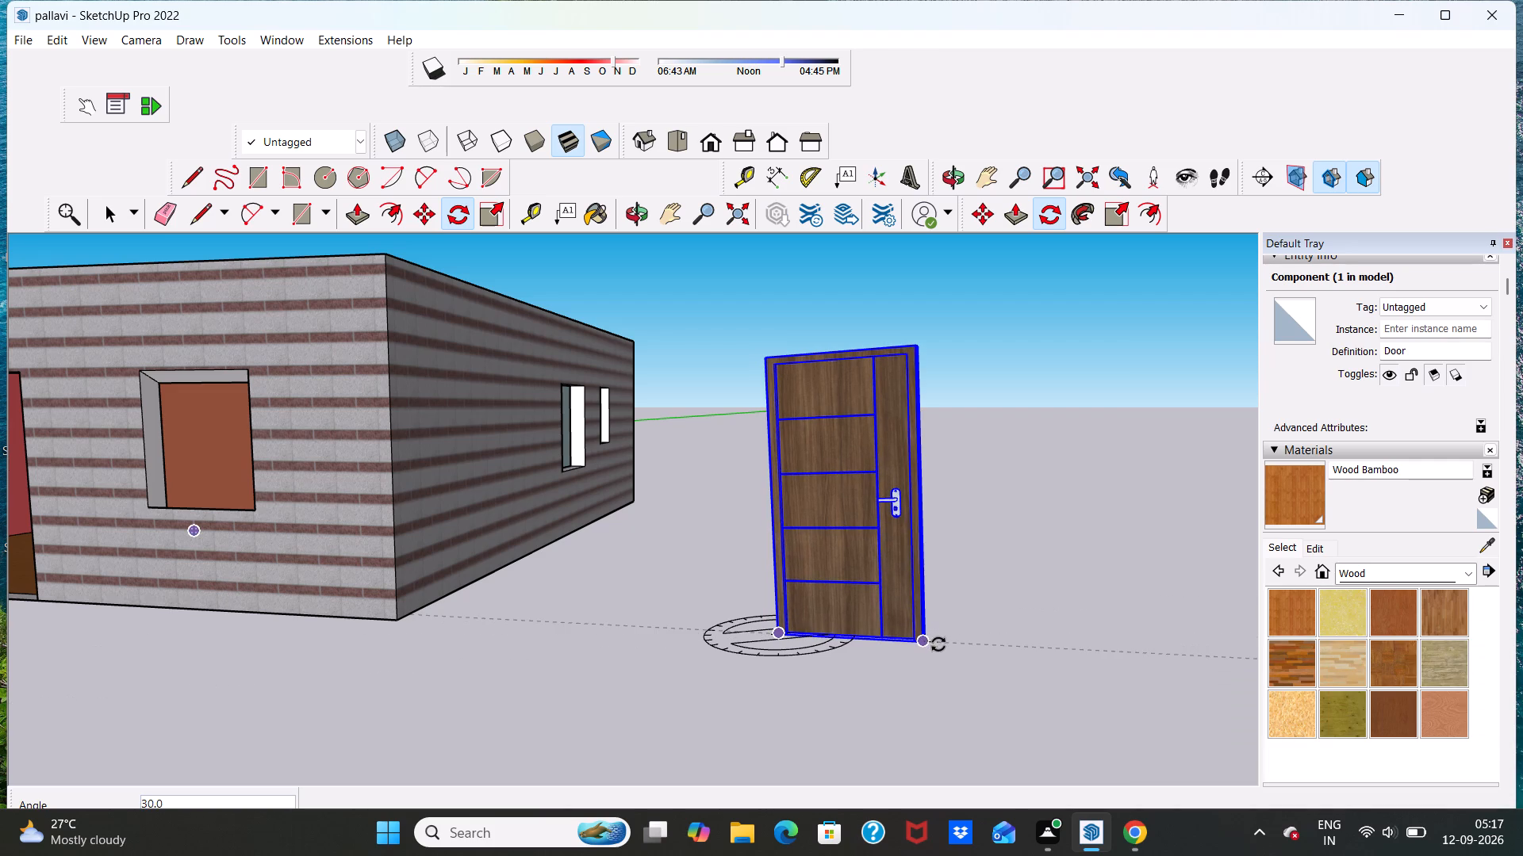
click(949, 637)
Move the door by its upper handle-side corner, trying it at the doorway and setting it down beside the house.
scroll(1018, 604, down, 8)
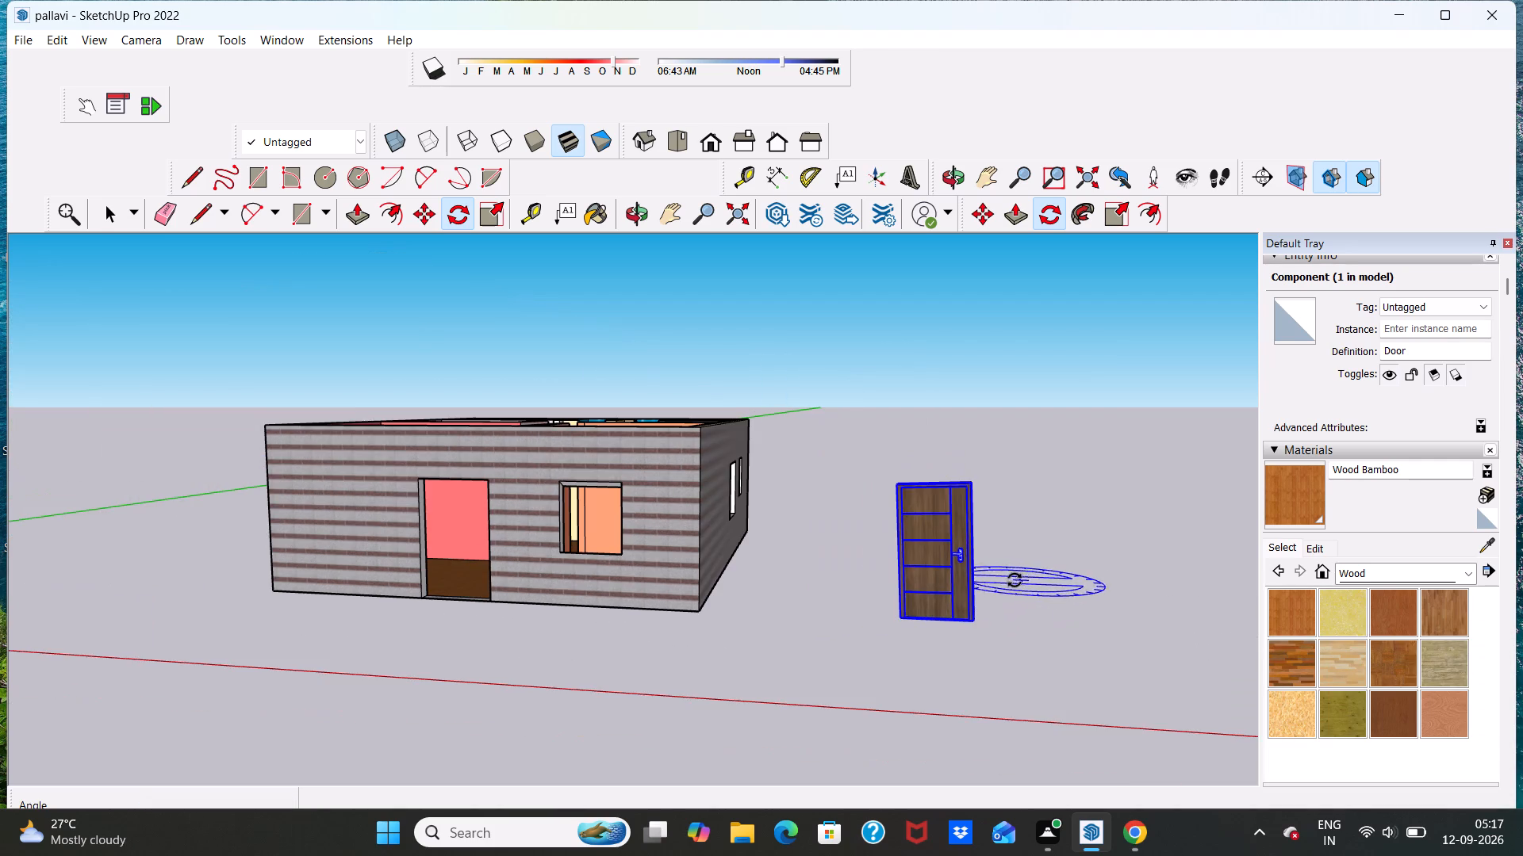
scroll(1010, 578, up, 4)
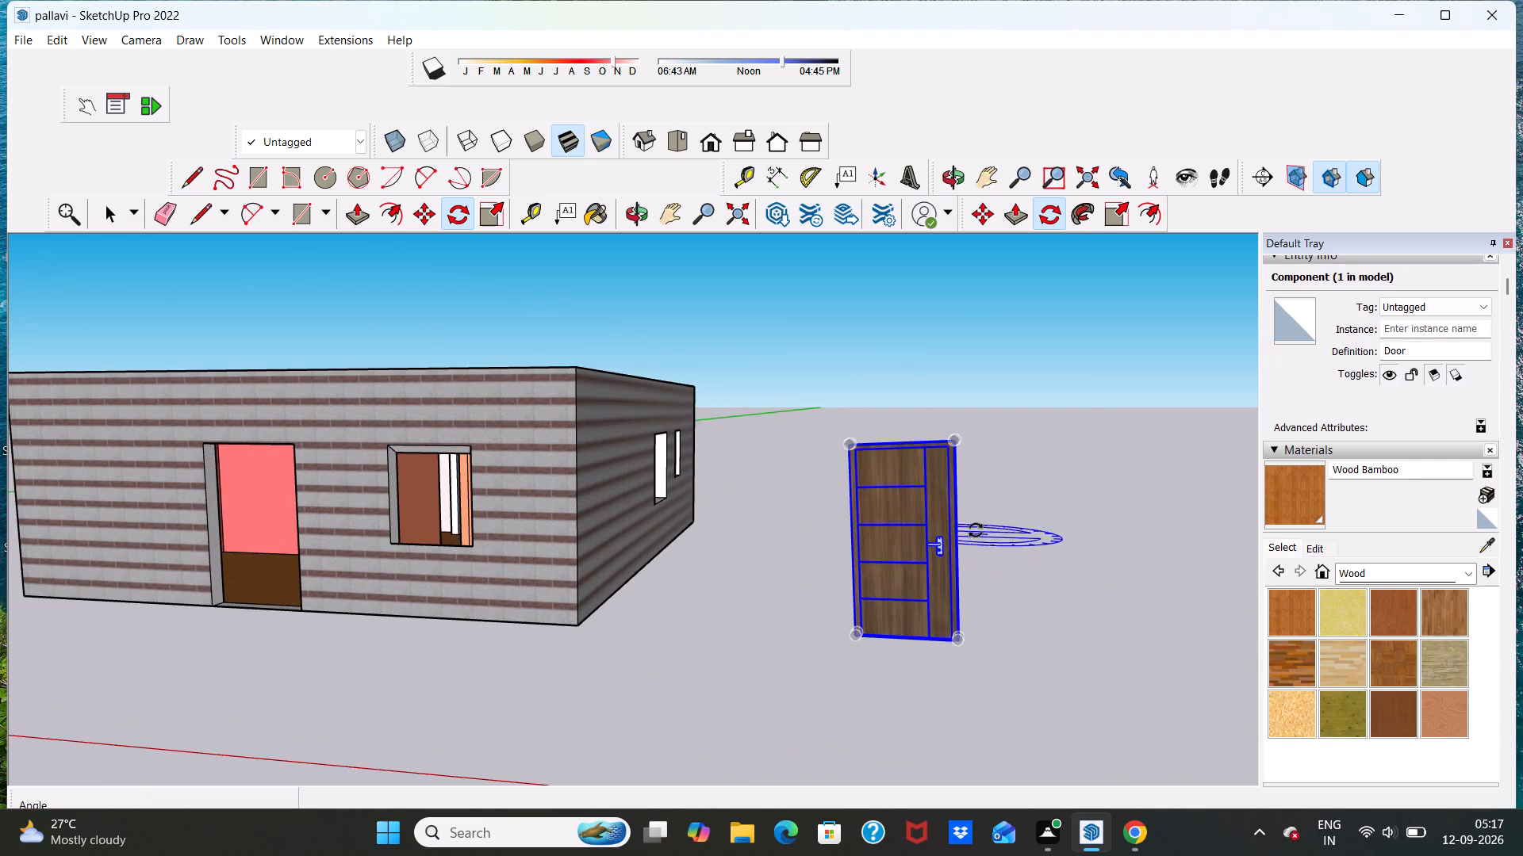
scroll(961, 511, up, 4)
scroll(961, 506, down, 7)
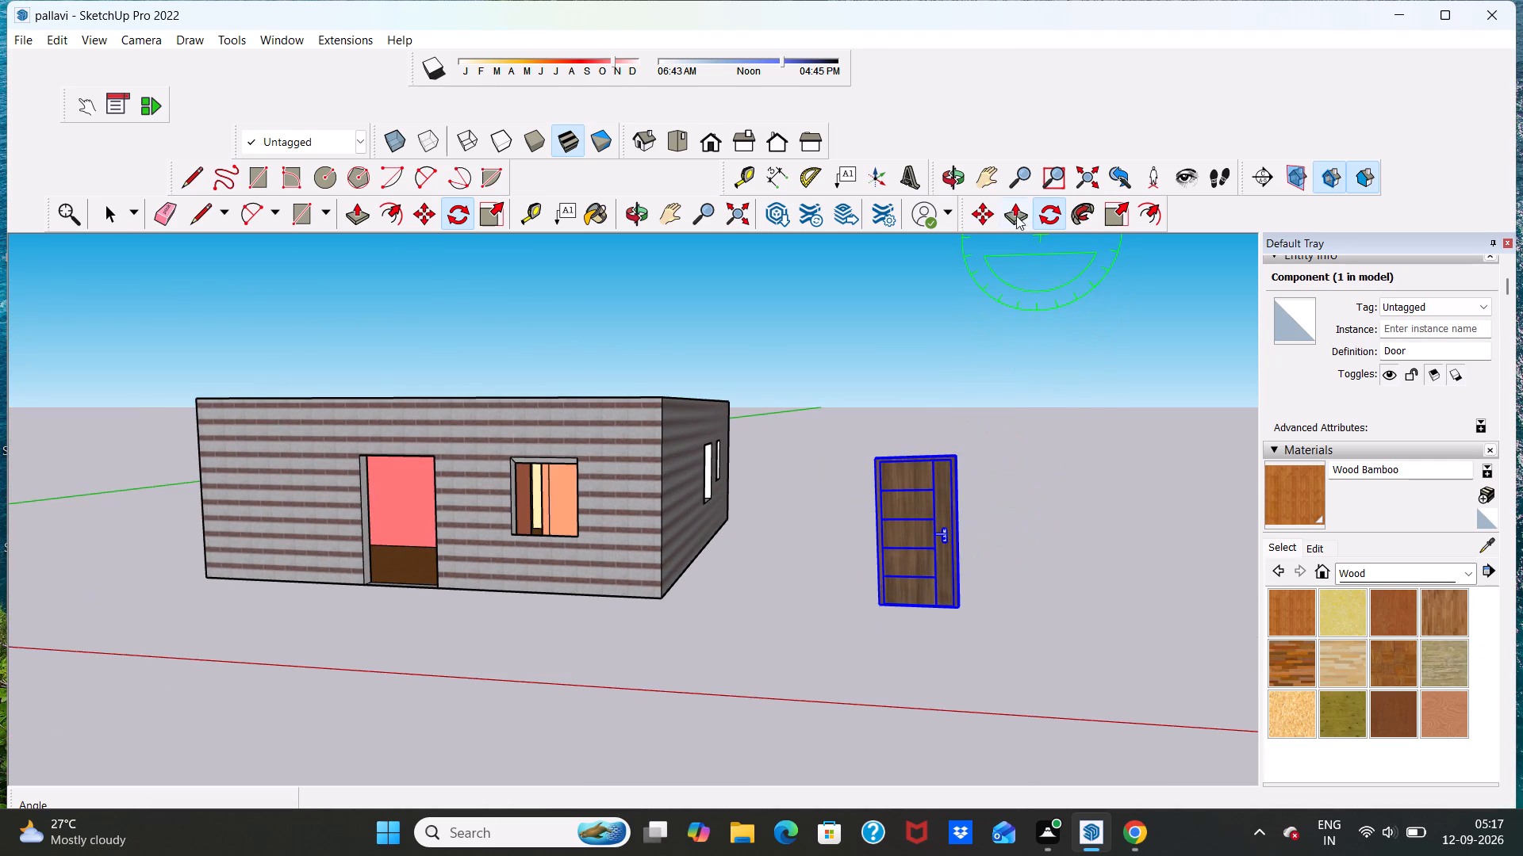
click(975, 214)
drag(948, 454, 763, 506)
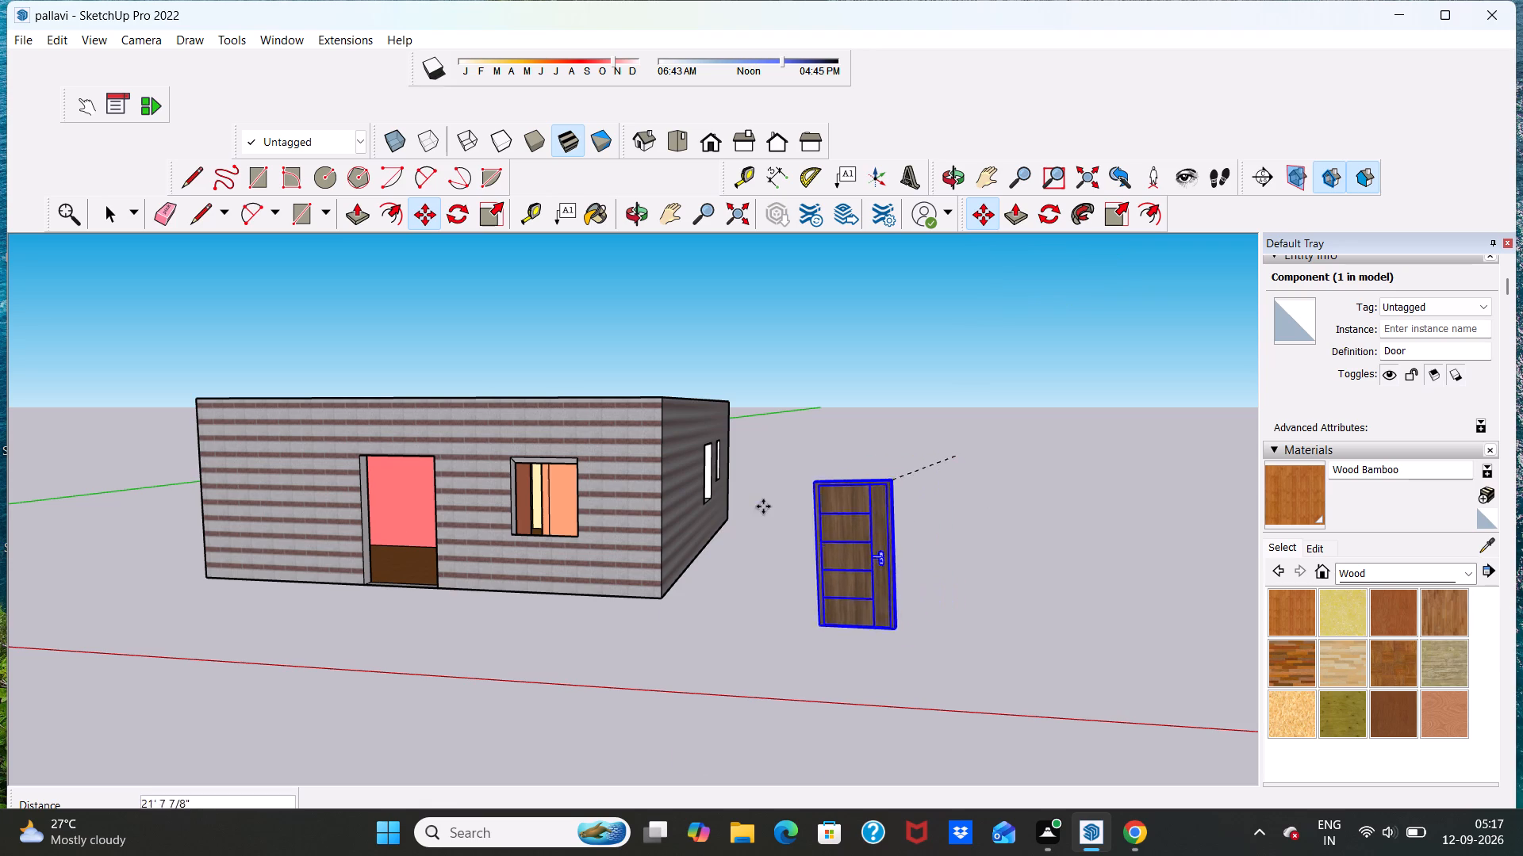
drag(763, 506, 424, 460)
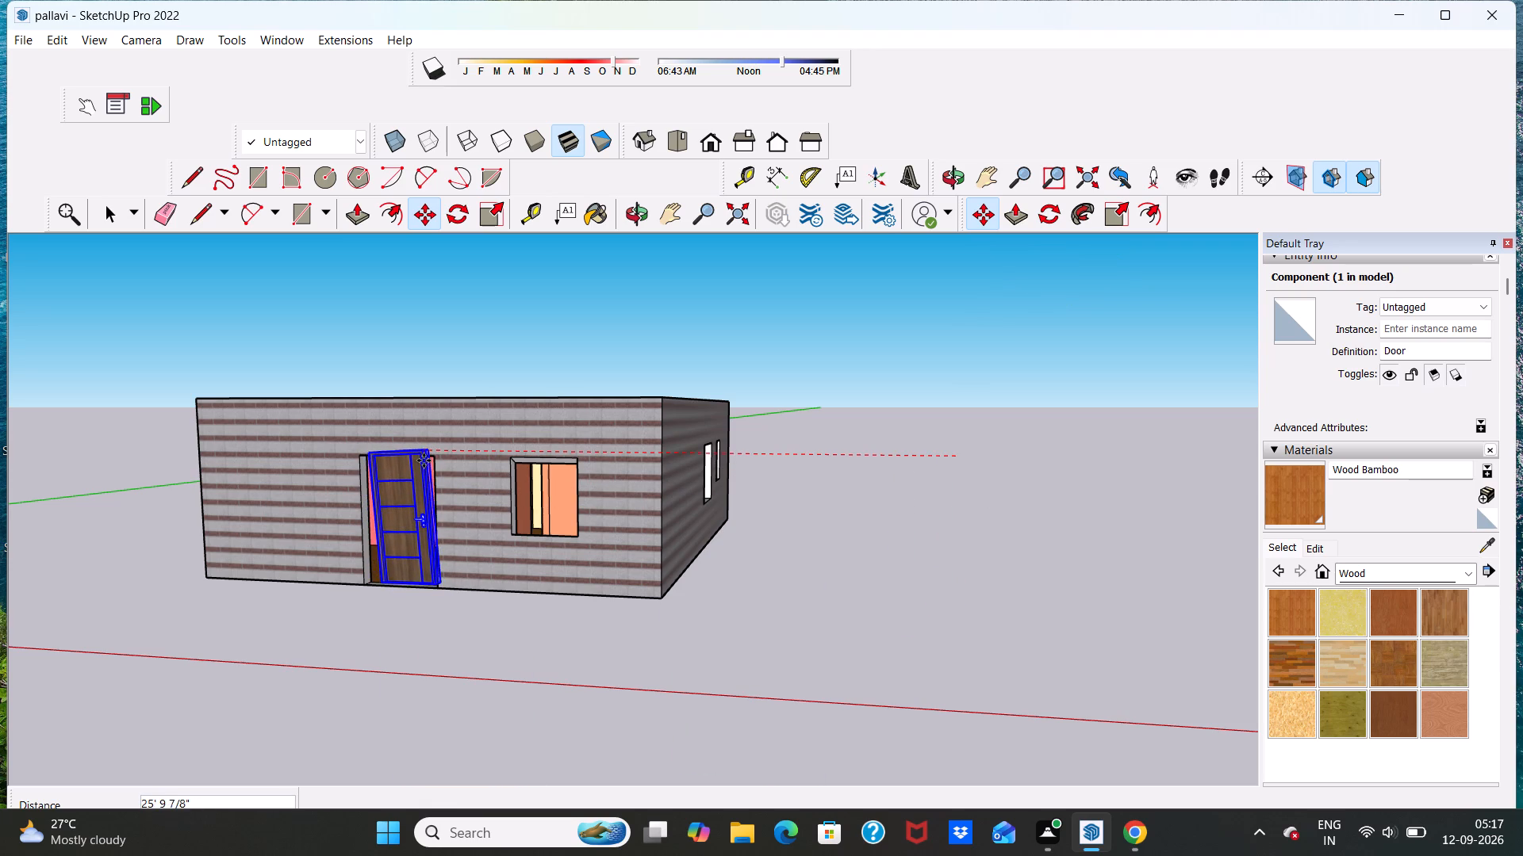
drag(424, 460, 524, 512)
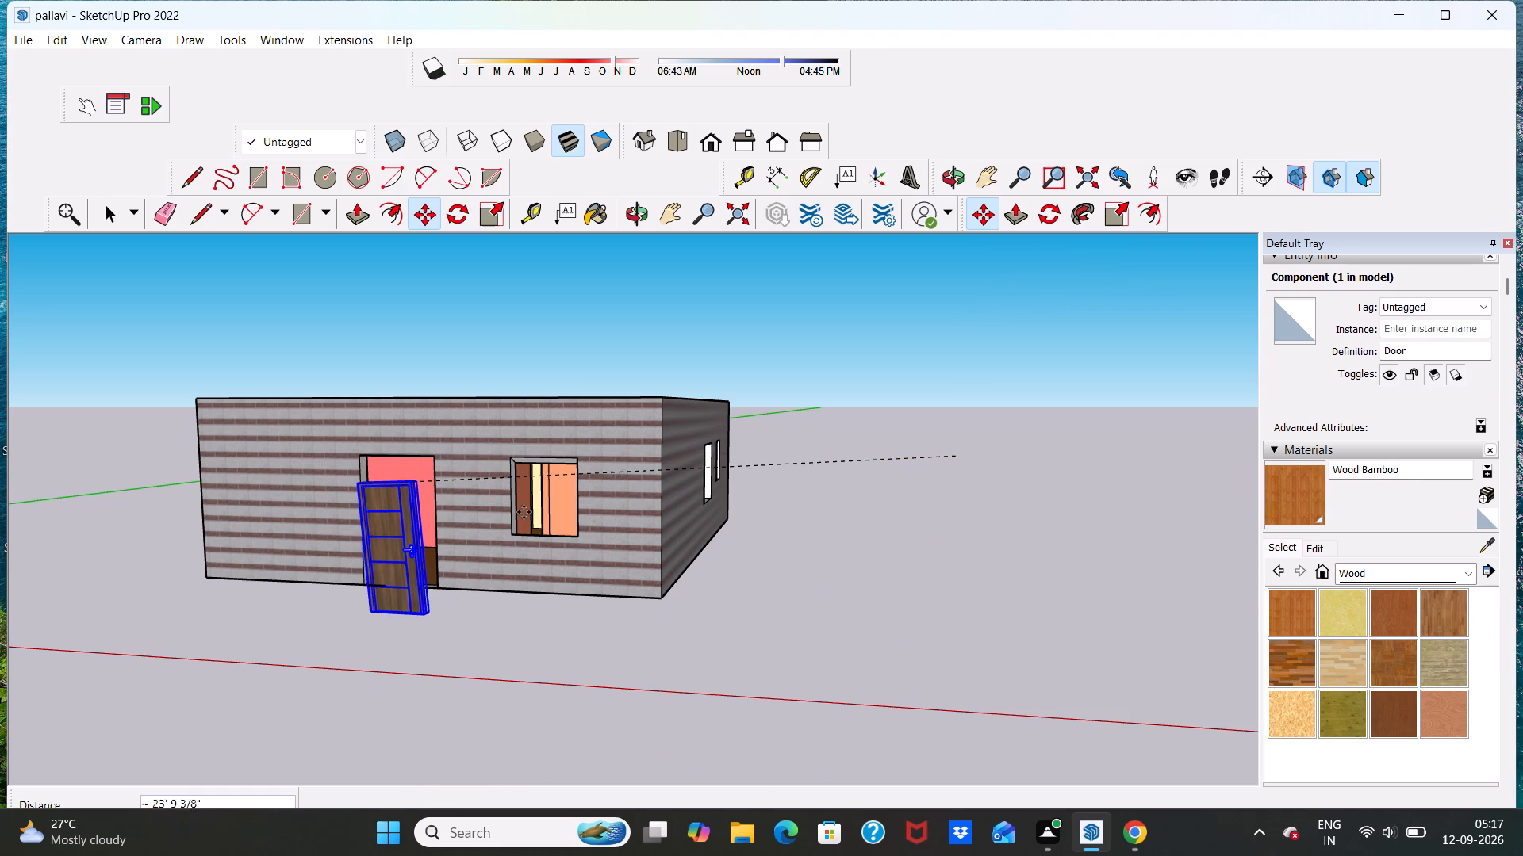
drag(524, 512, 879, 474)
scroll(890, 558, up, 7)
scroll(875, 496, down, 6)
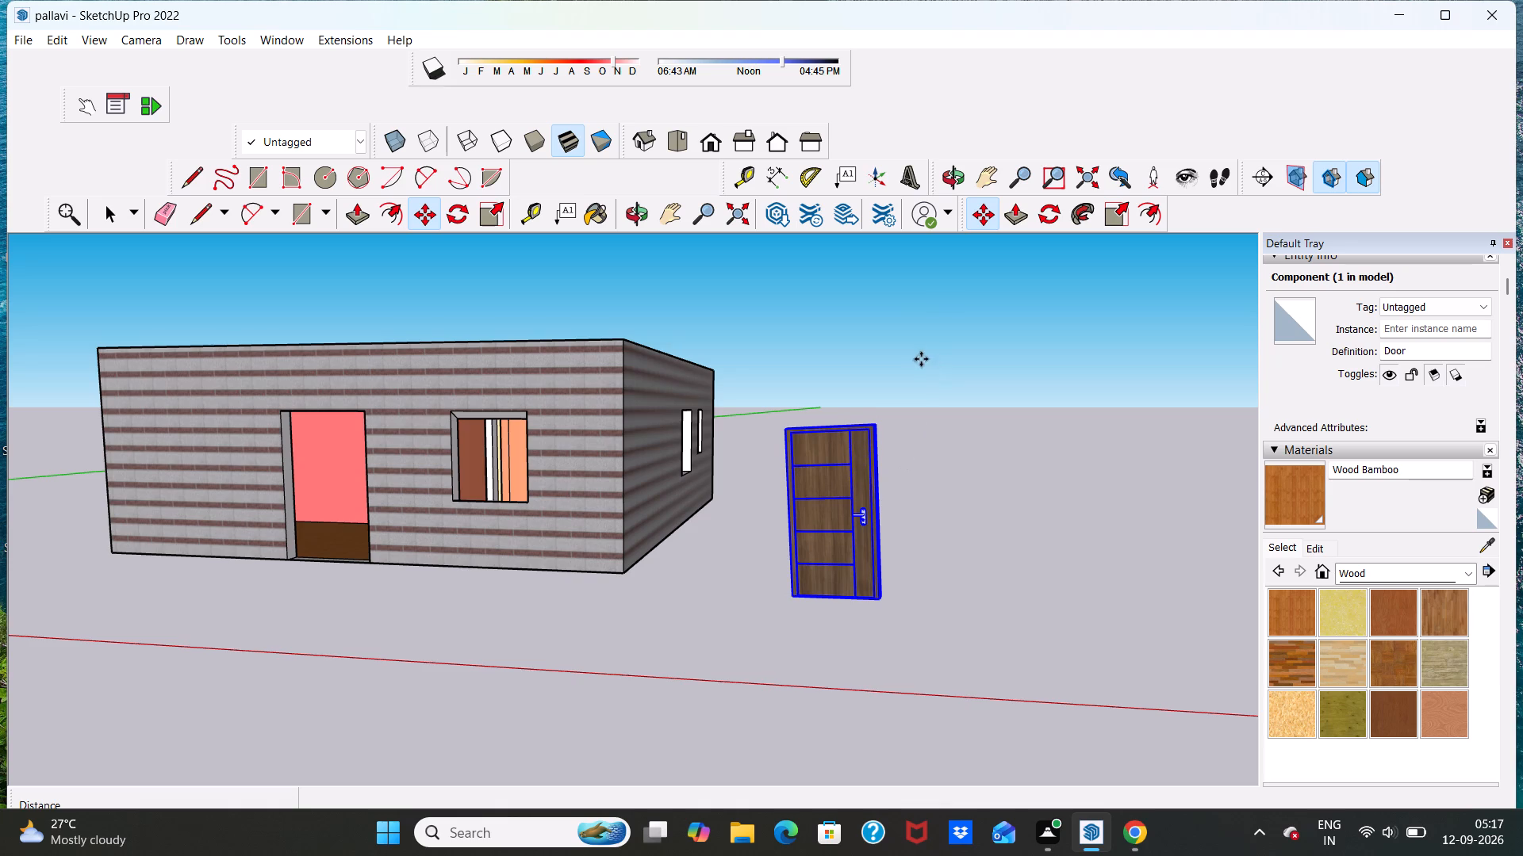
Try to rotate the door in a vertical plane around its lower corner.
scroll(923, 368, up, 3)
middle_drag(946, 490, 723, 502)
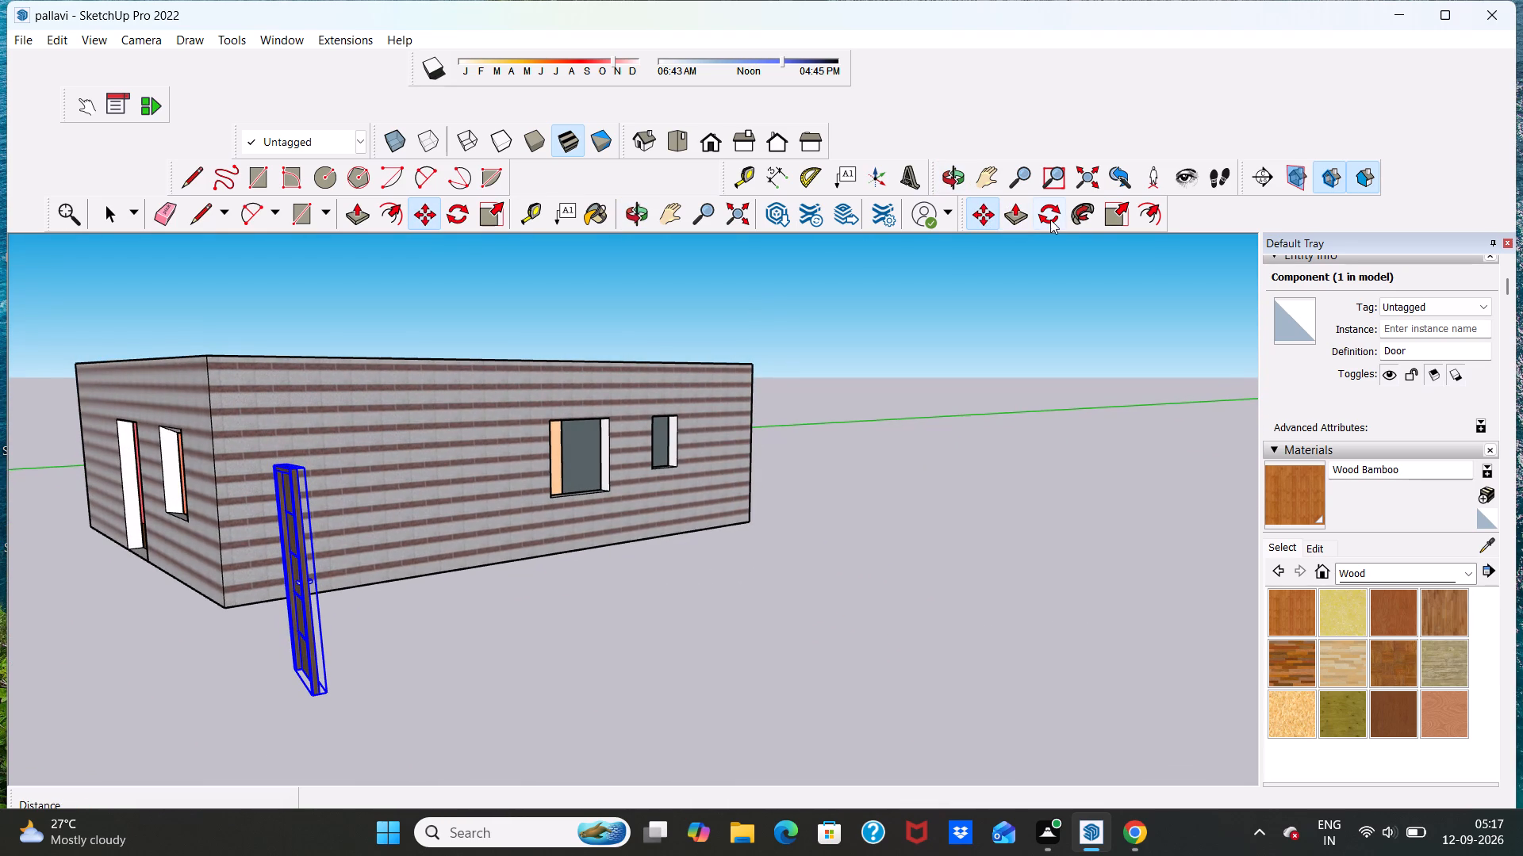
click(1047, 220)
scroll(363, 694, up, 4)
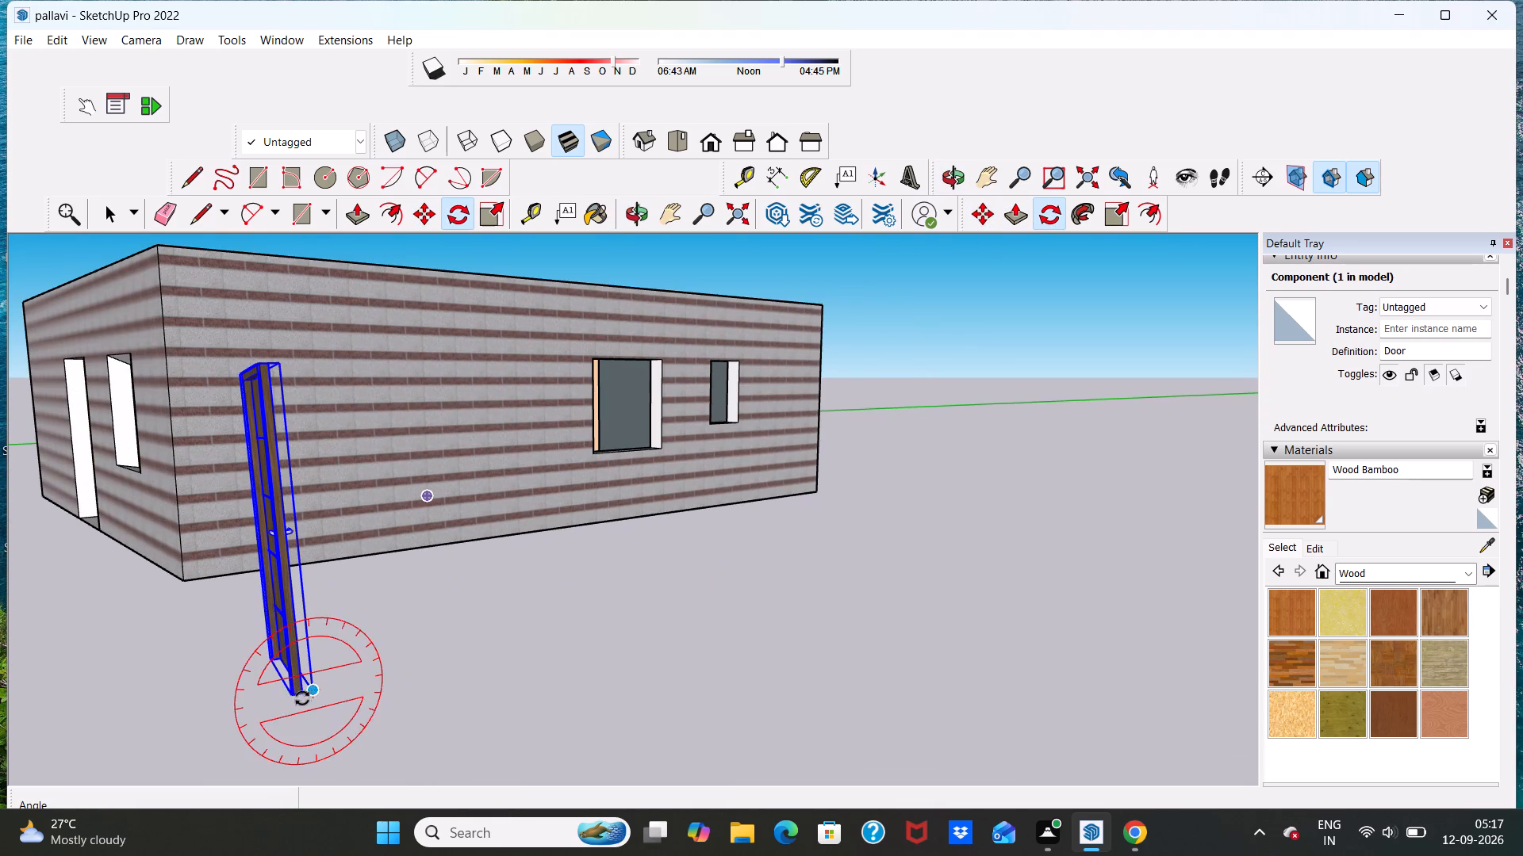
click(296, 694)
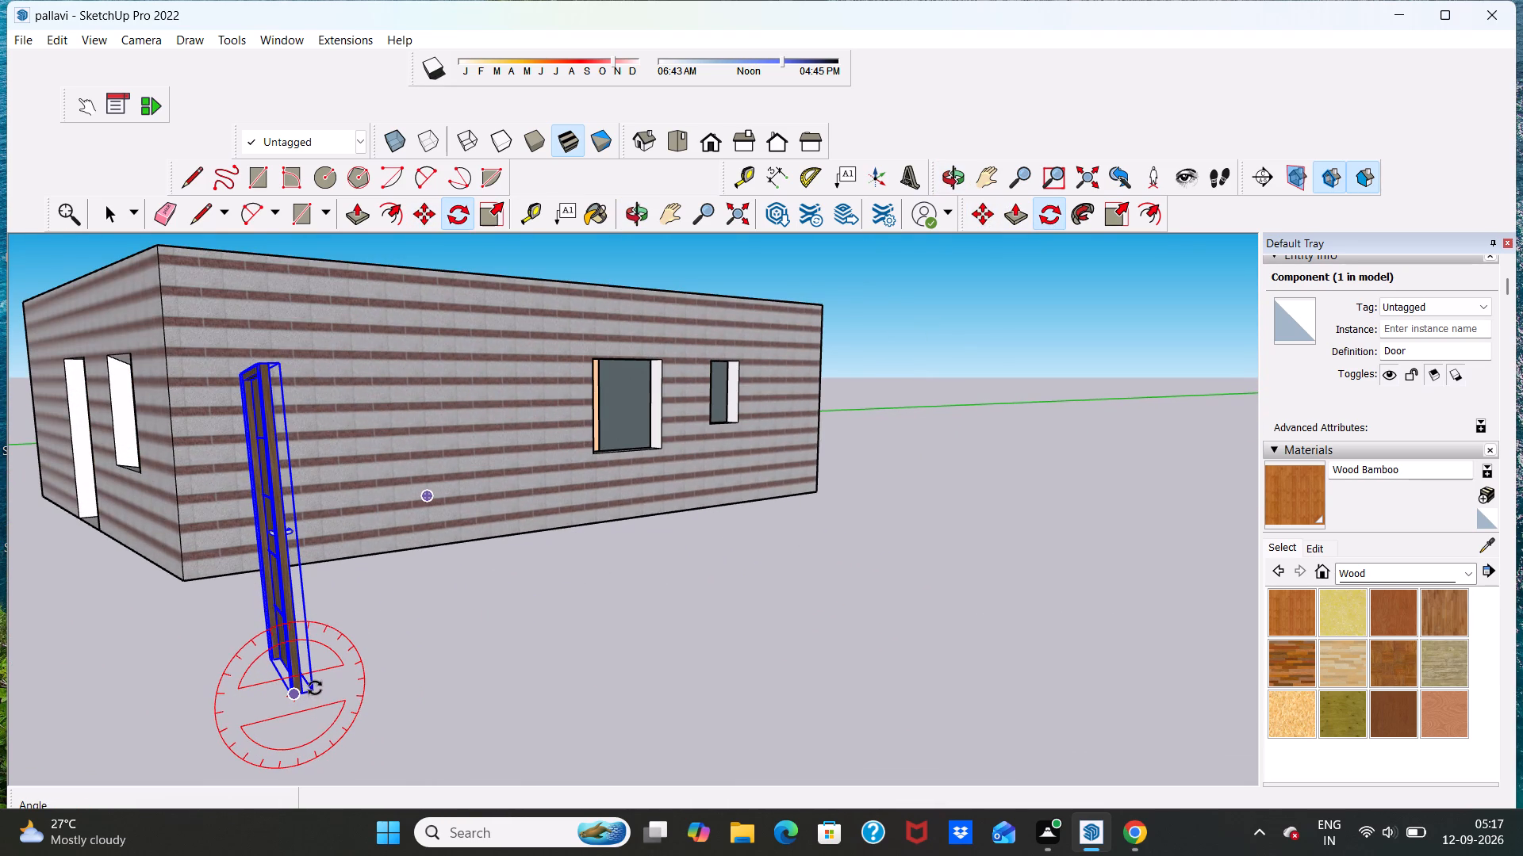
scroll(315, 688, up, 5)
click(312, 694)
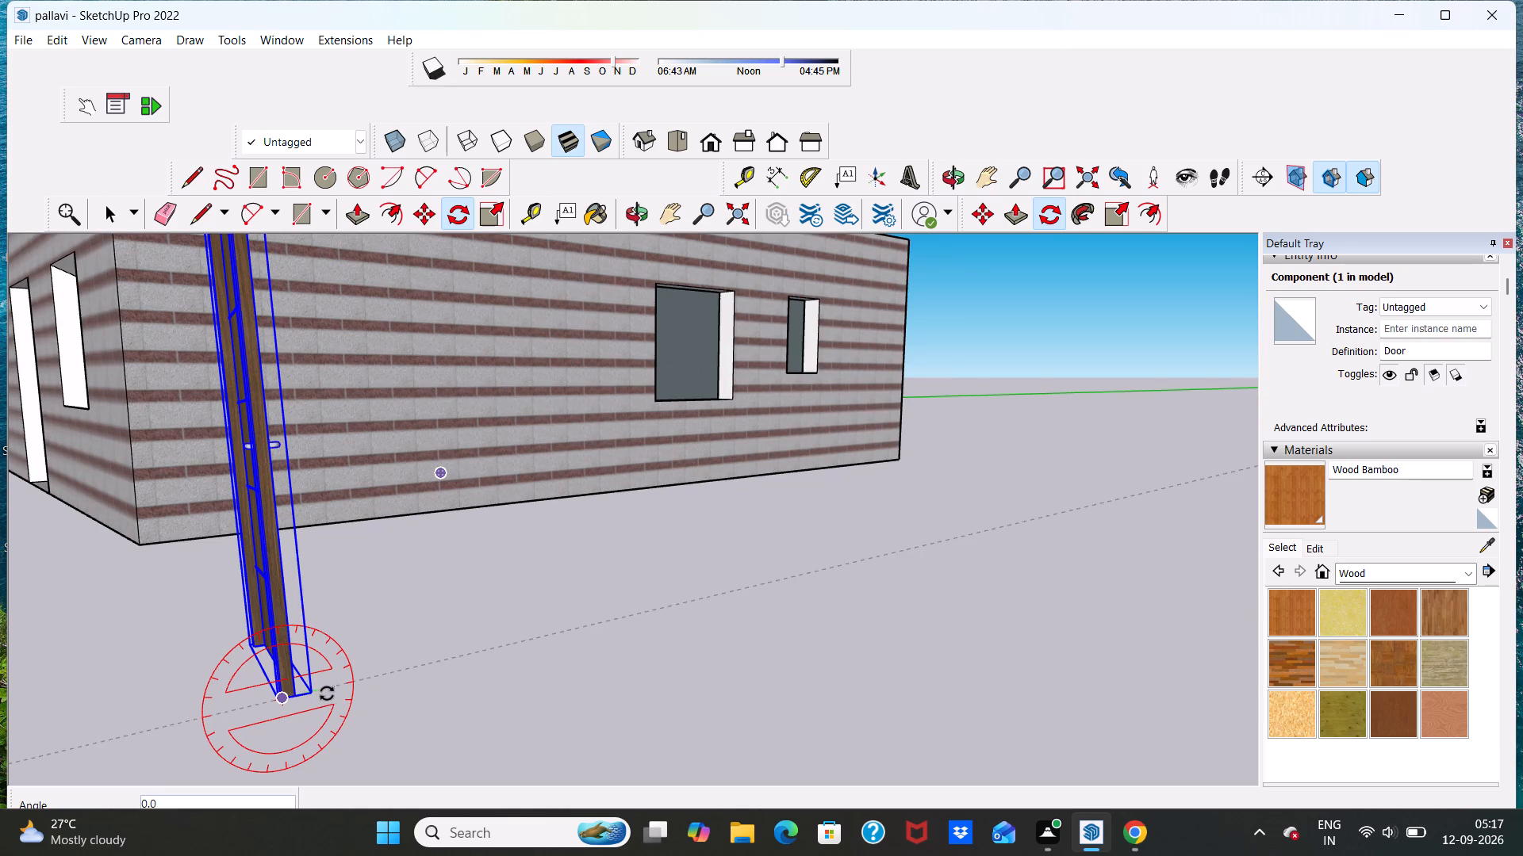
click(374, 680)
Rotate the door about 196° in the horizontal plane around a ground point beside its lower corner.
click(462, 648)
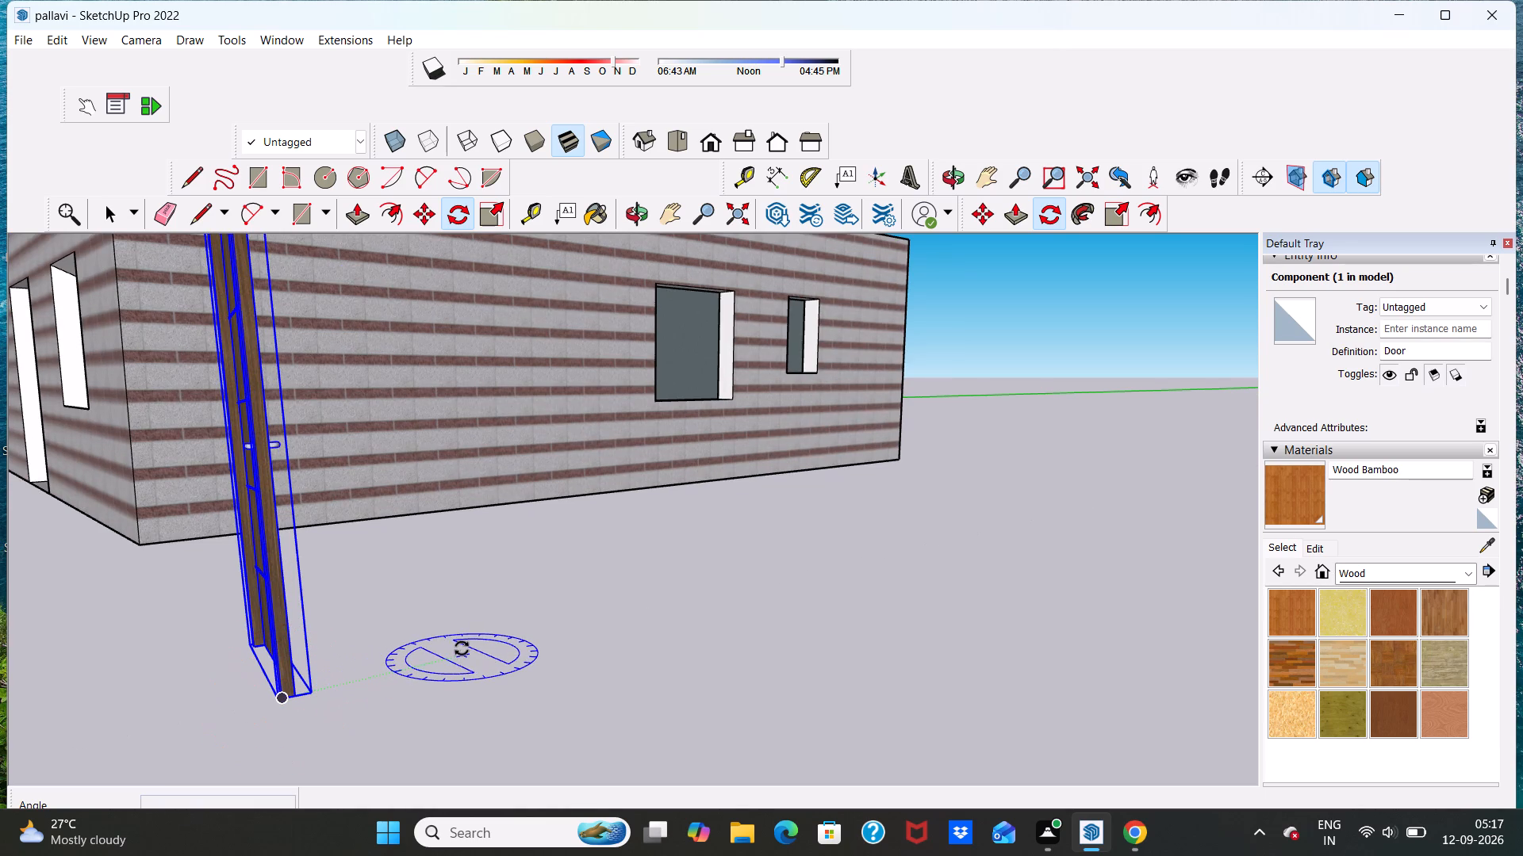
click(317, 693)
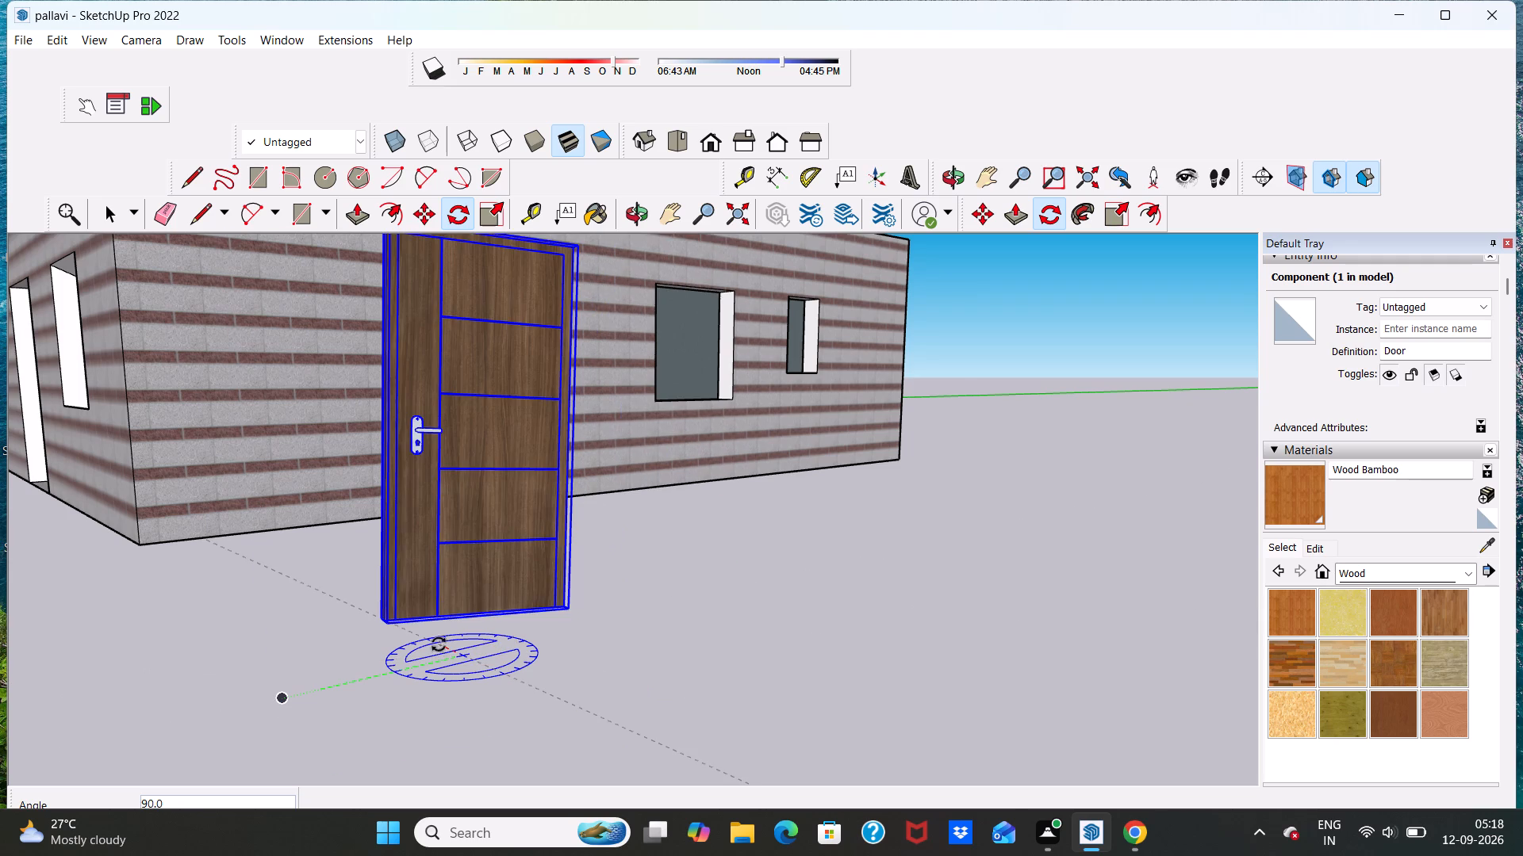
drag(455, 651, 467, 651)
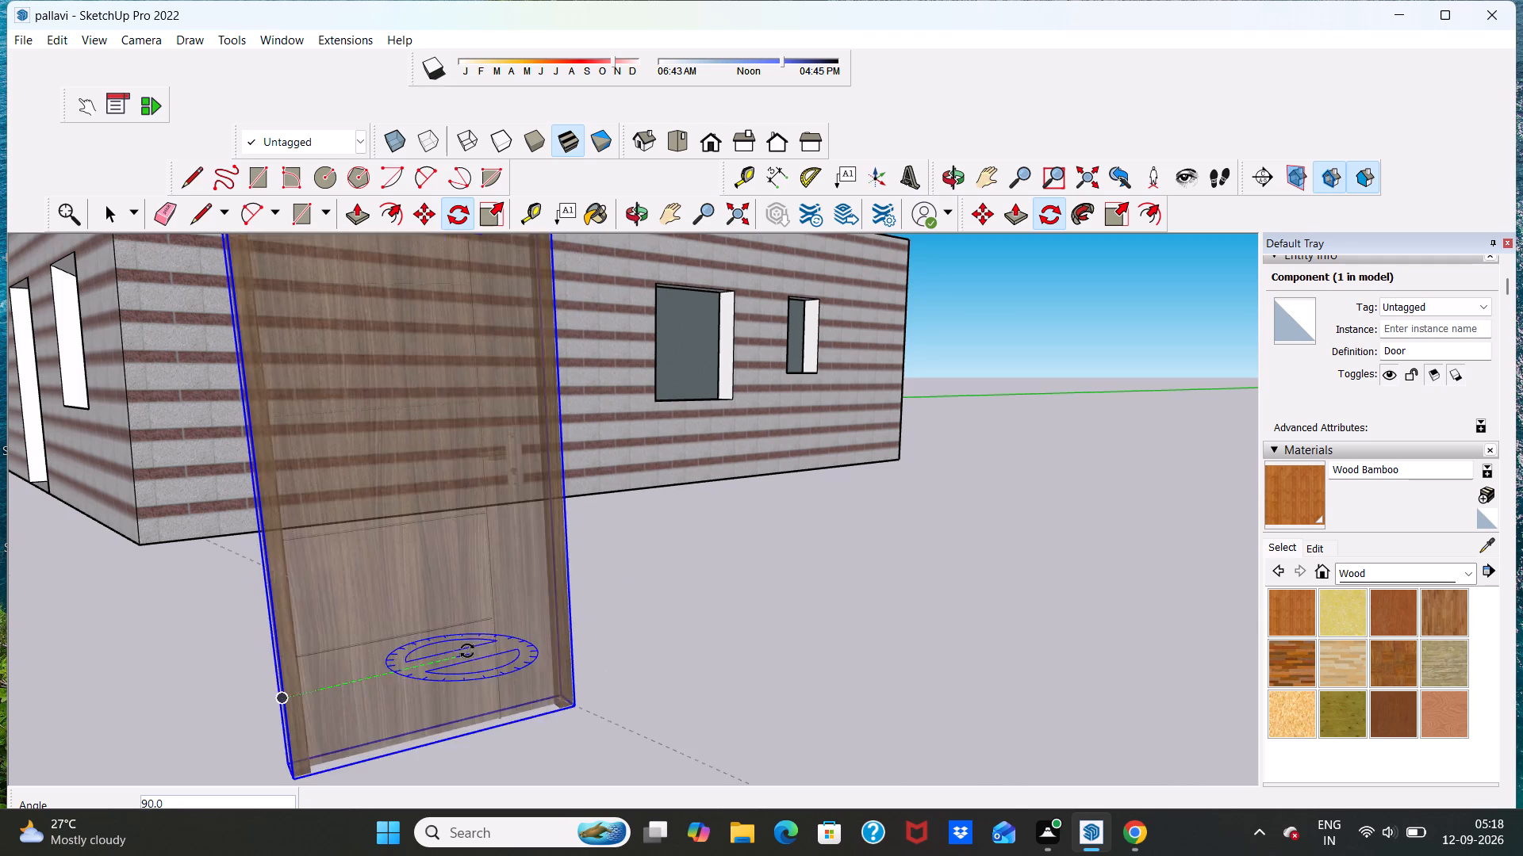
drag(467, 651, 612, 652)
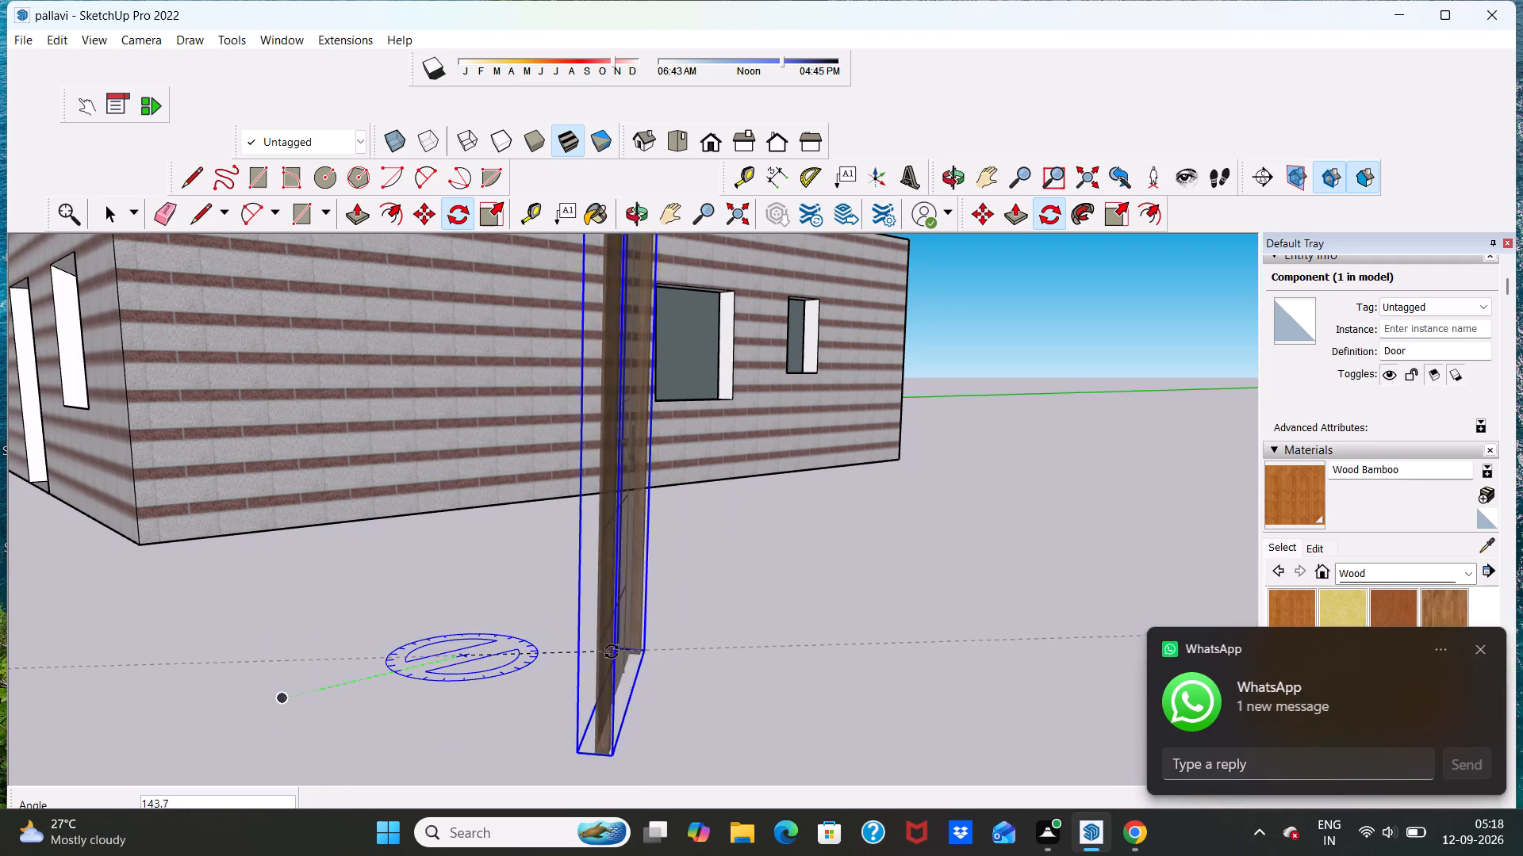
drag(612, 652, 985, 496)
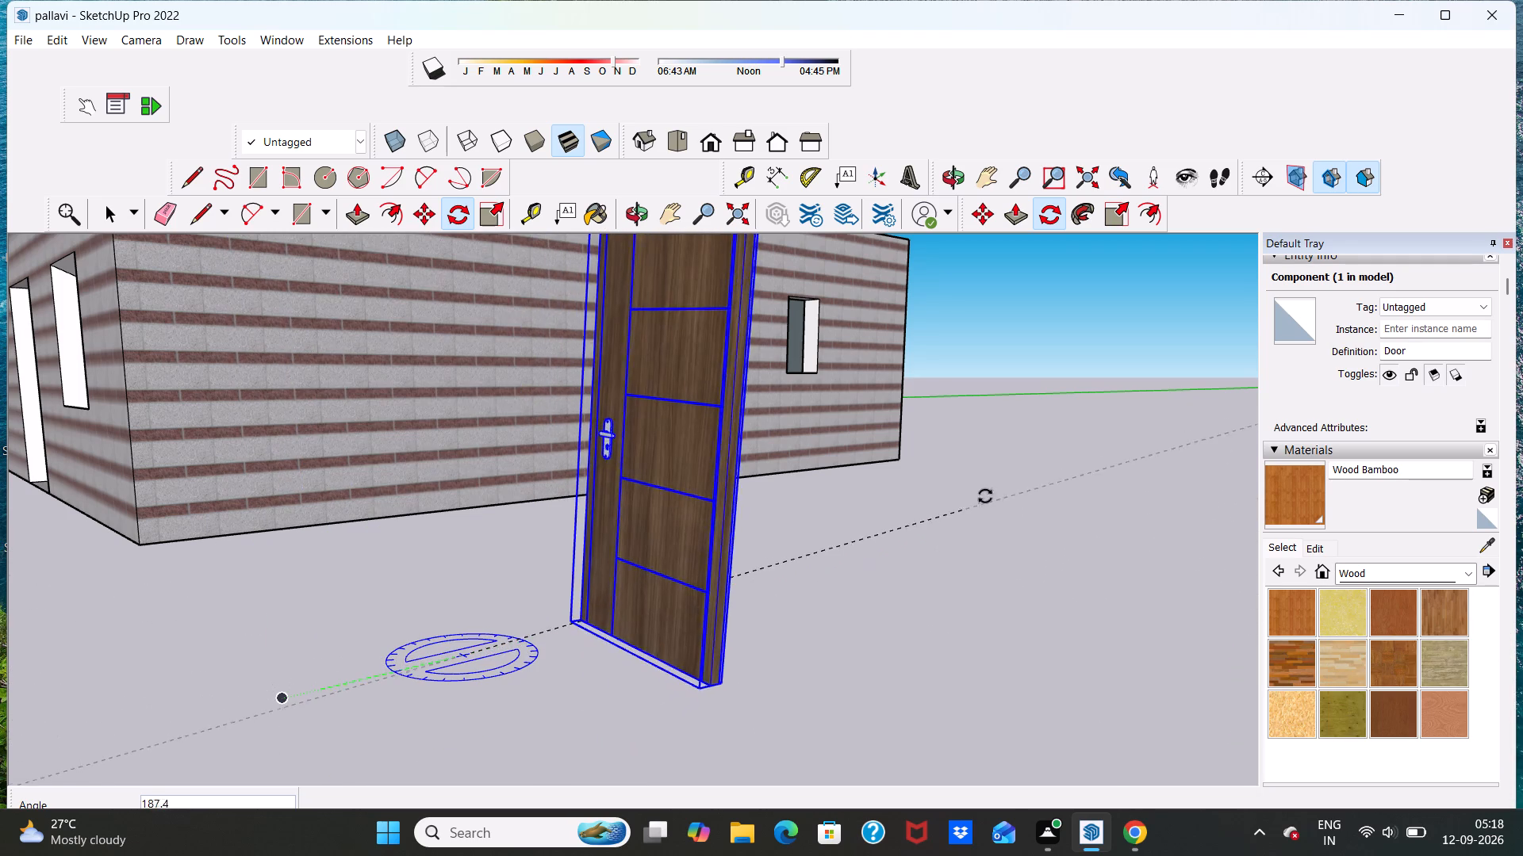
drag(985, 496, 1119, 408)
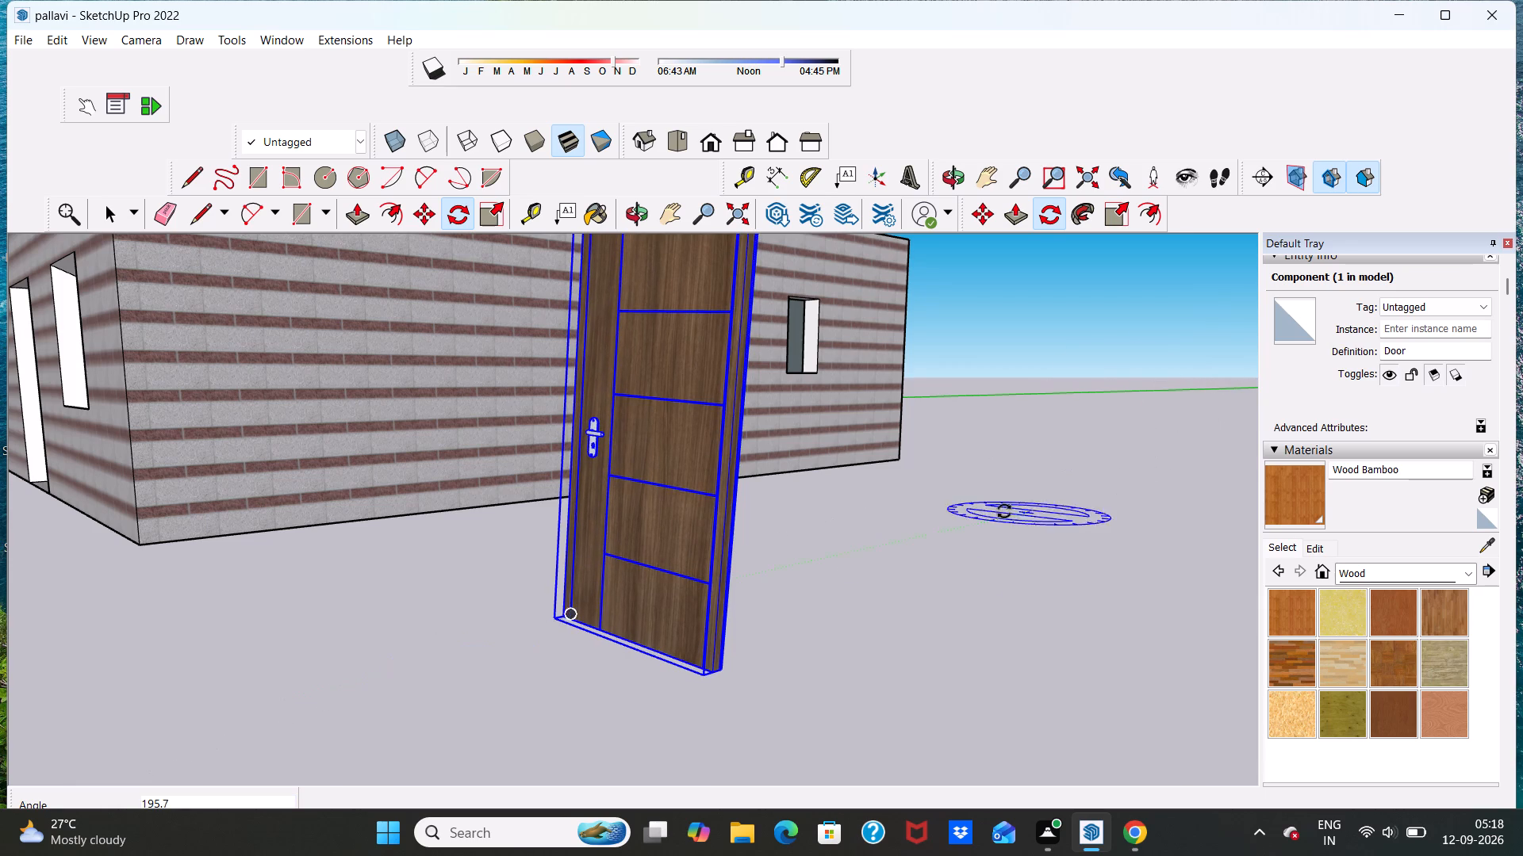
Rotate the door slightly in its vertical plane around its upper handle-side corner, using its handle-side edge as reference, to reduce its lean.
scroll(860, 587, down, 14)
scroll(608, 686, up, 5)
middle_drag(731, 570, 788, 565)
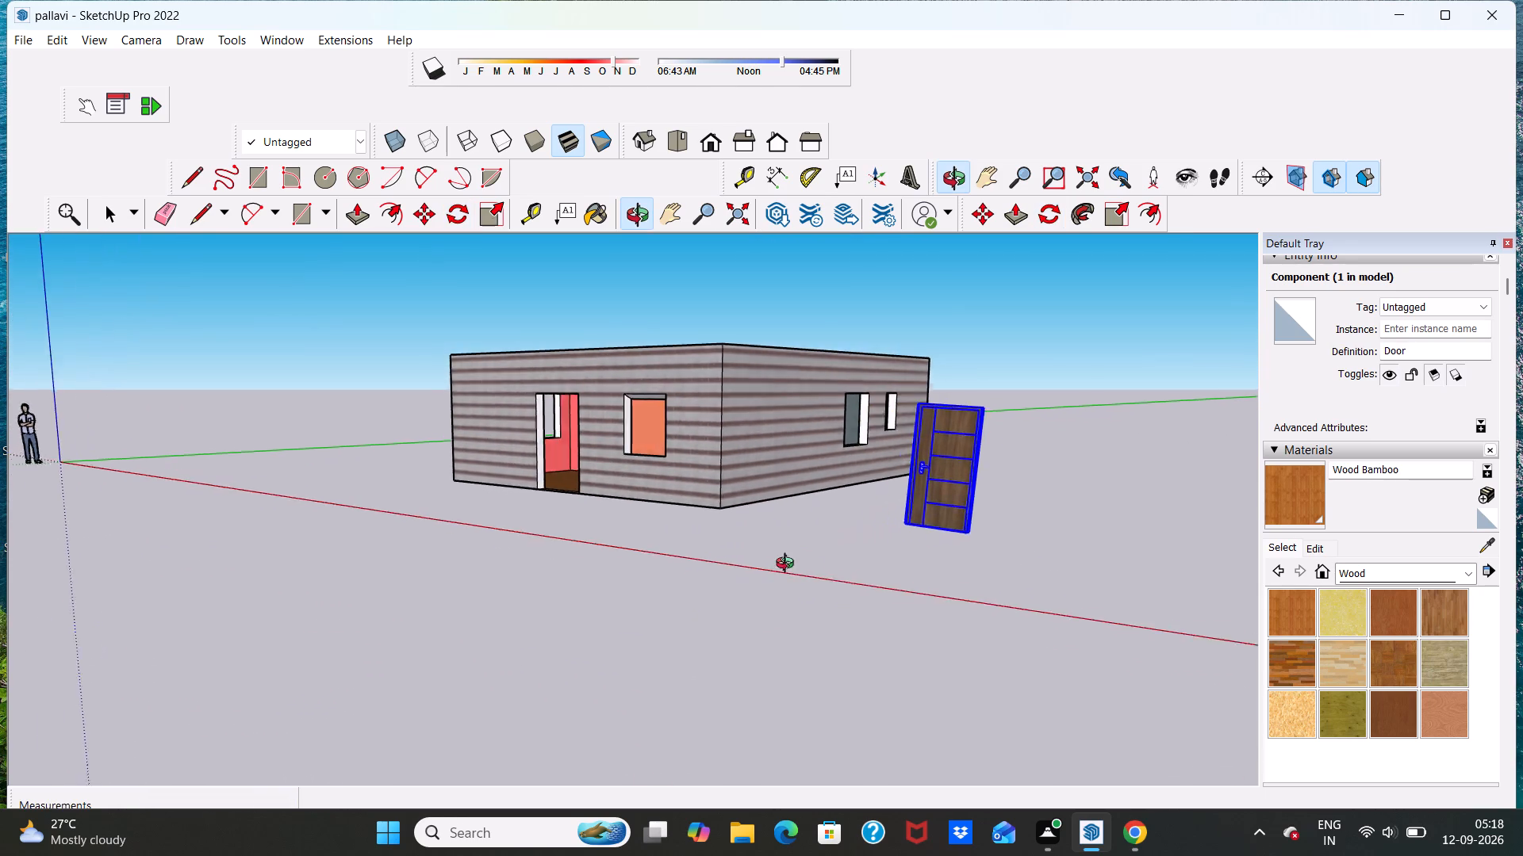
middle_drag(788, 565, 869, 604)
scroll(1007, 497, up, 6)
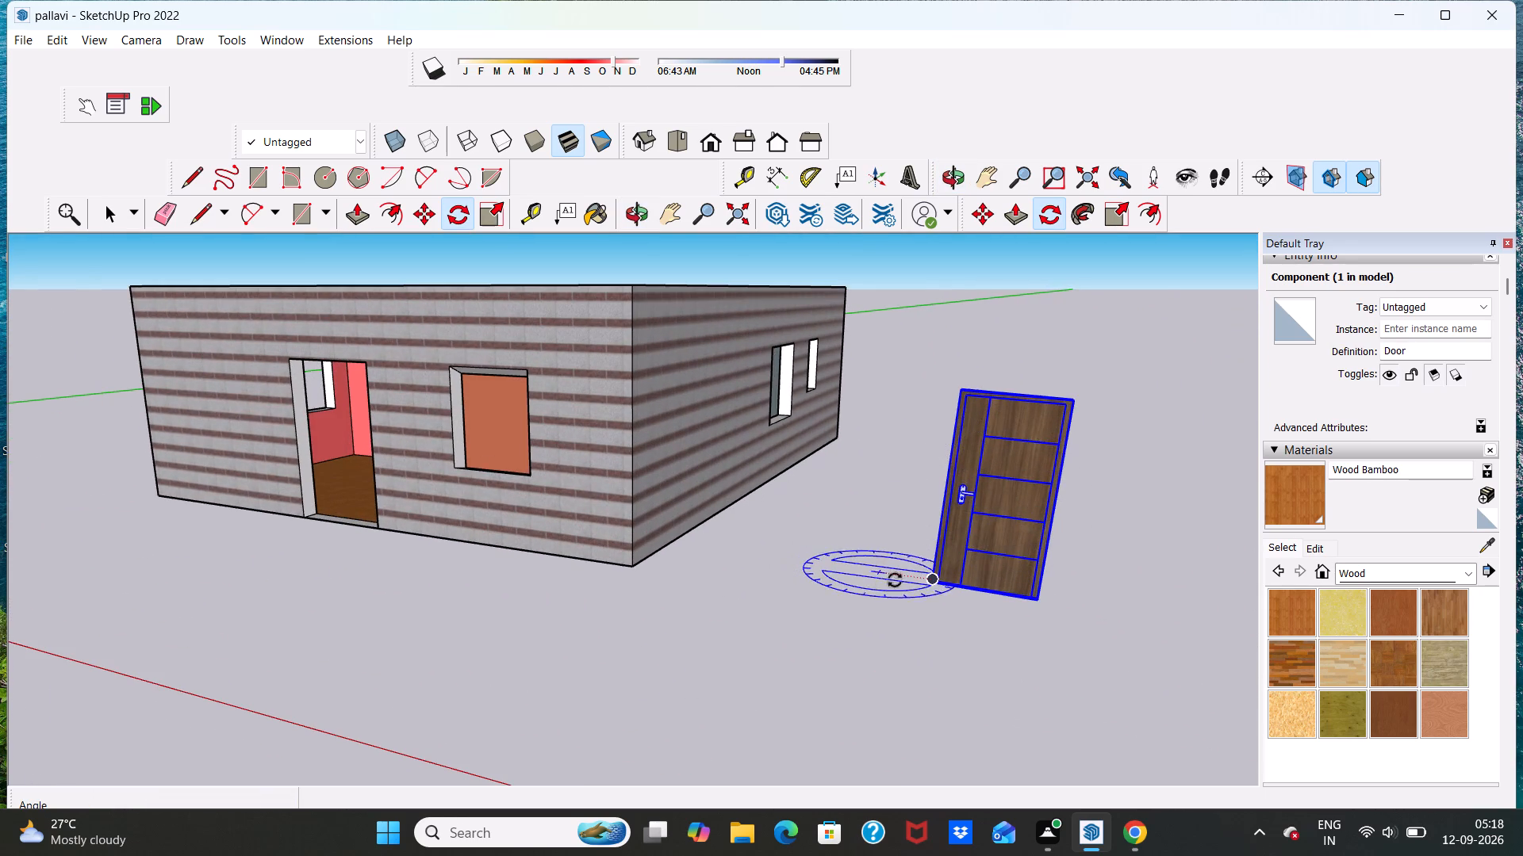
scroll(903, 581, up, 4)
scroll(906, 583, down, 12)
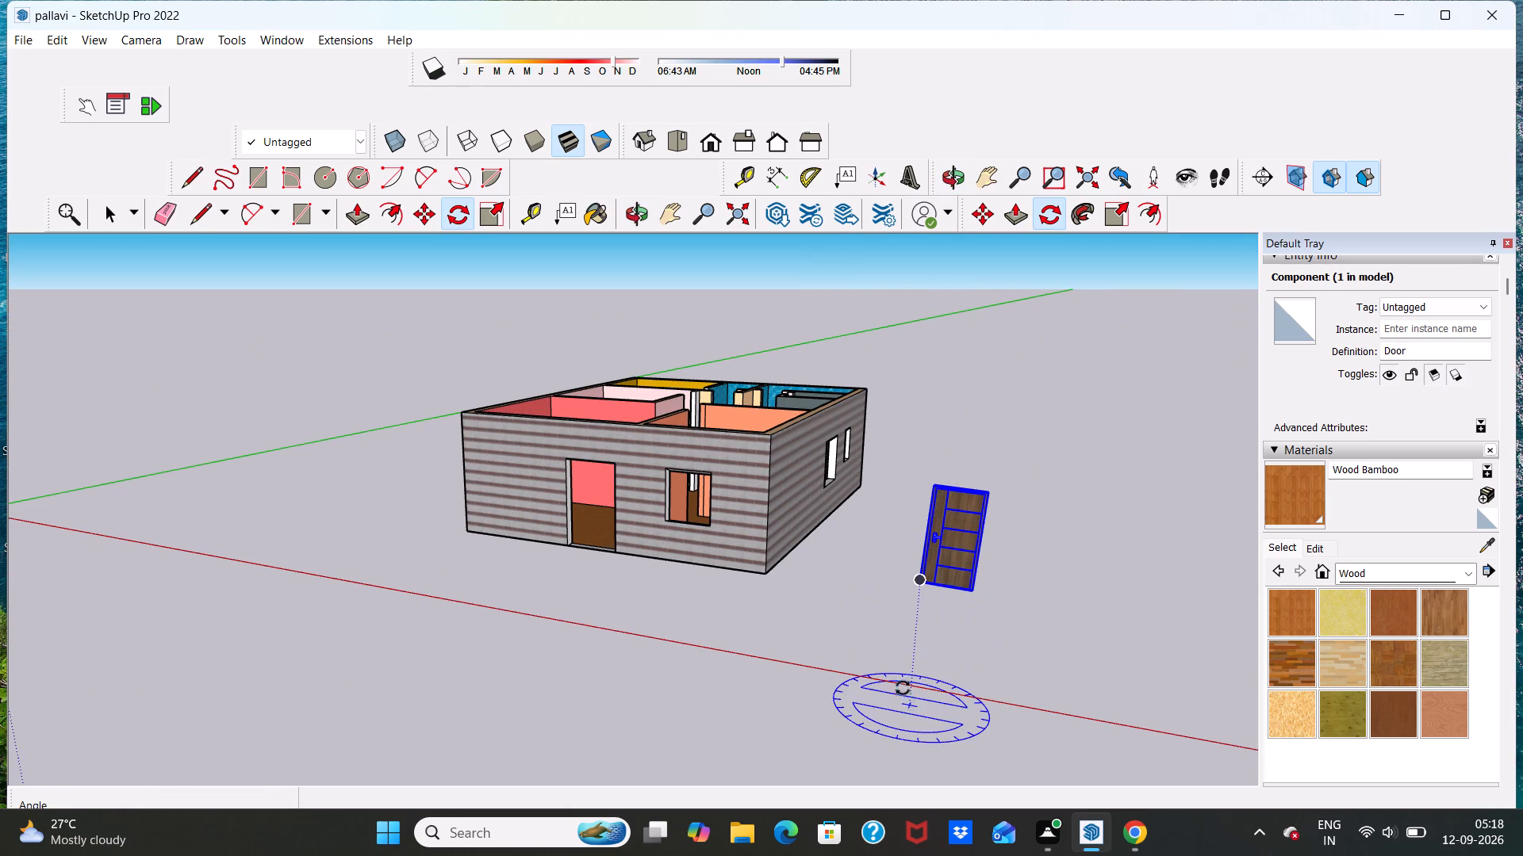
key(space)
scroll(996, 537, up, 4)
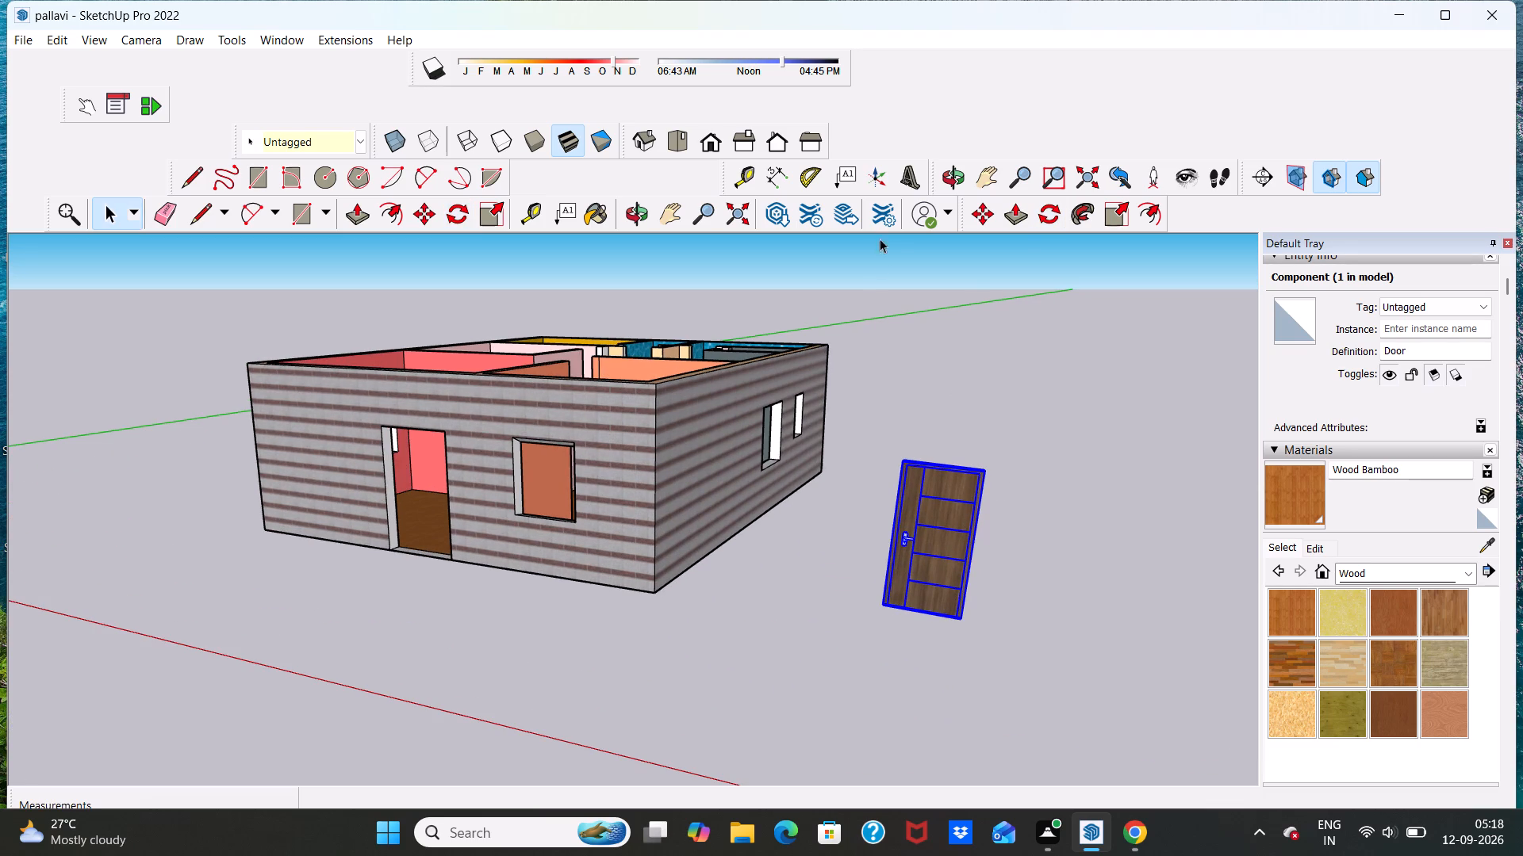
click(1048, 209)
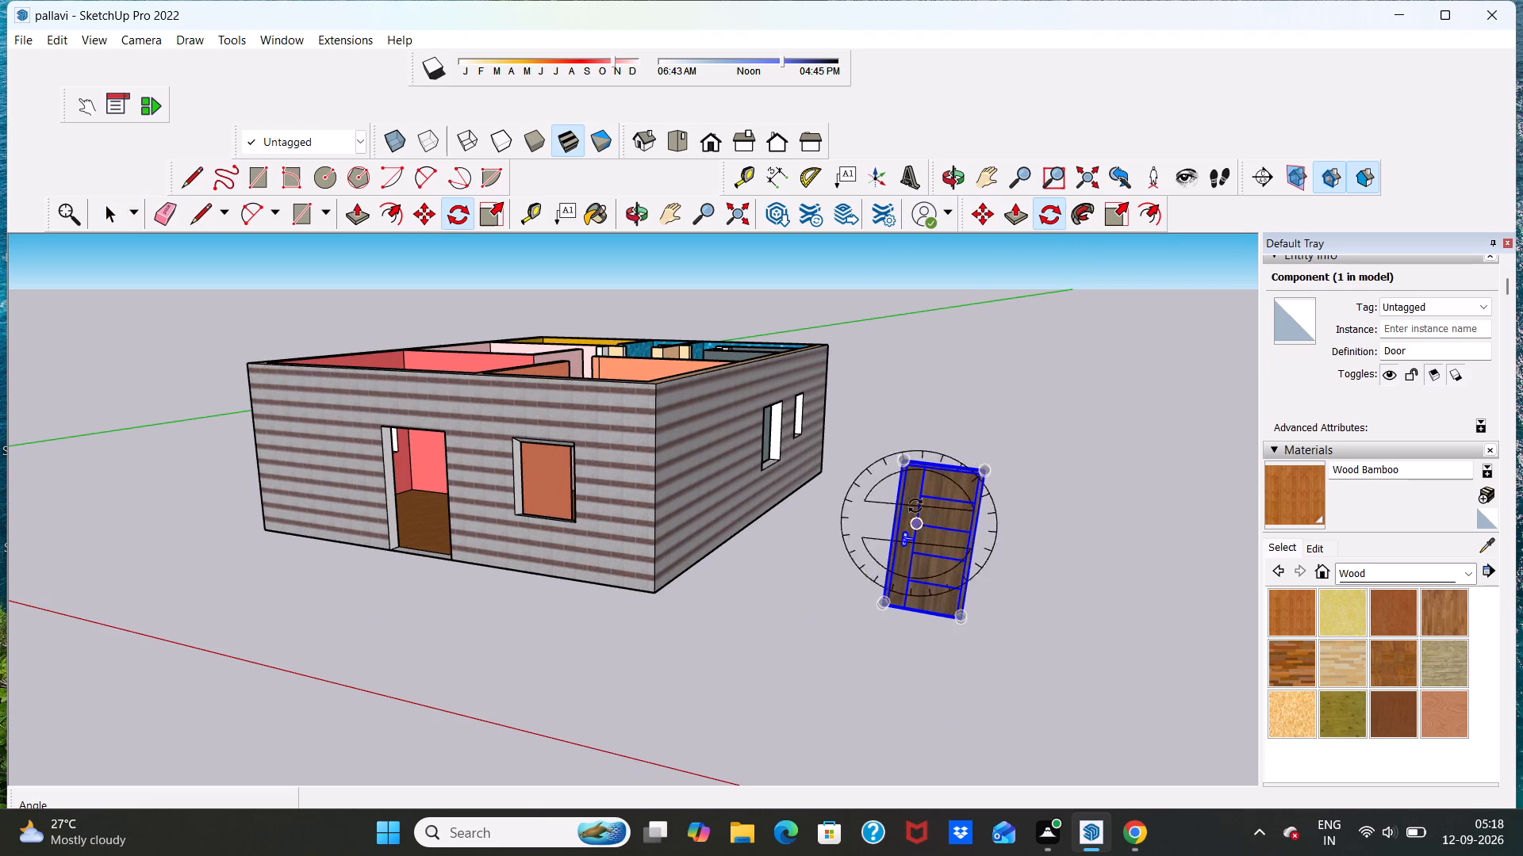
click(900, 465)
click(886, 609)
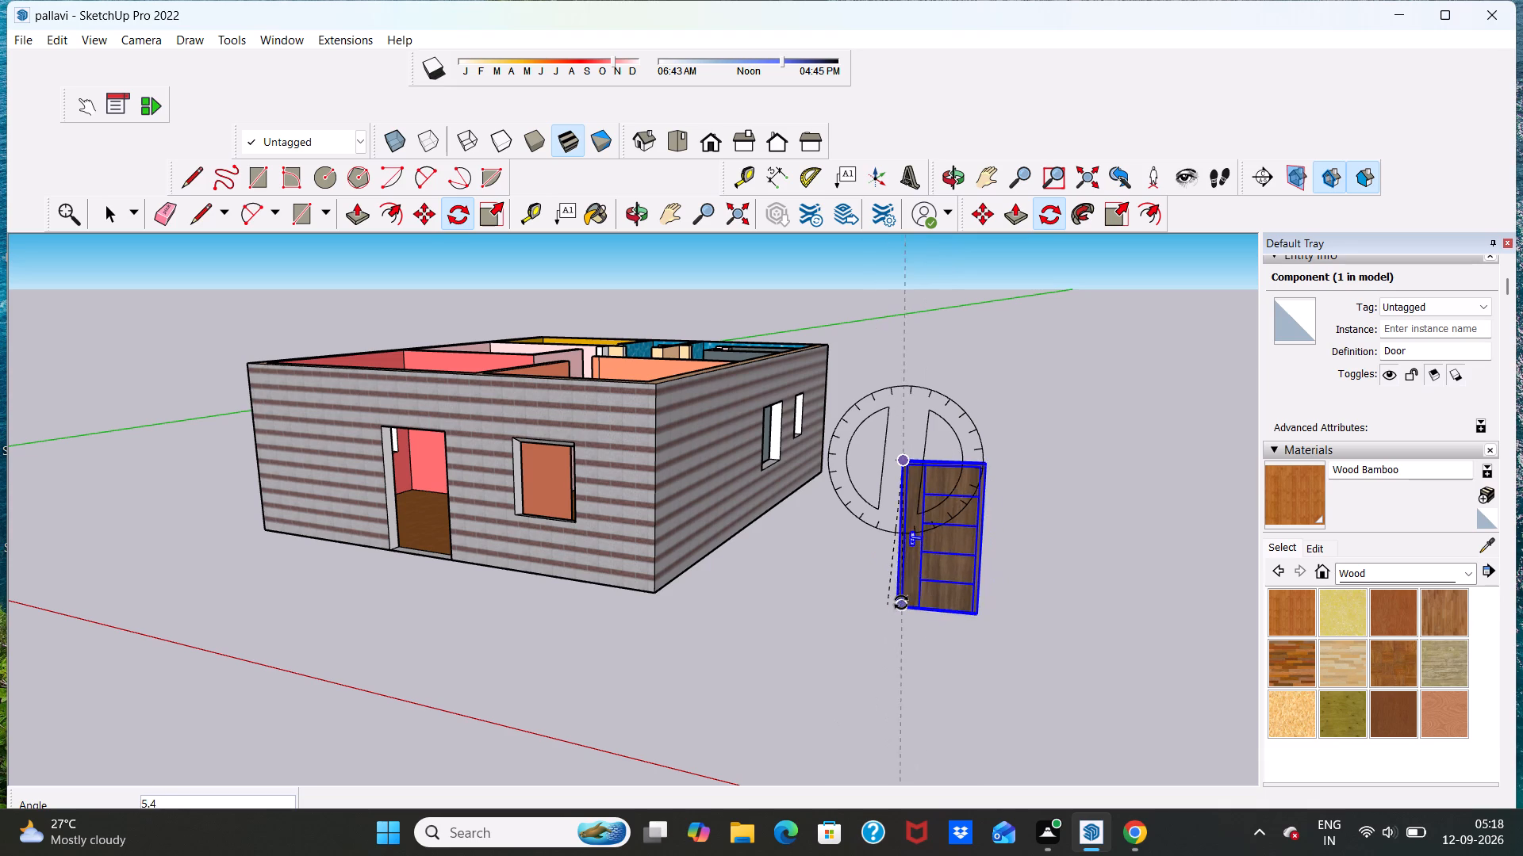
click(892, 610)
Rotate the door slightly in its vertical plane around its upper handle-side corner, using its top edge as reference, to level it.
scroll(1030, 519, up, 7)
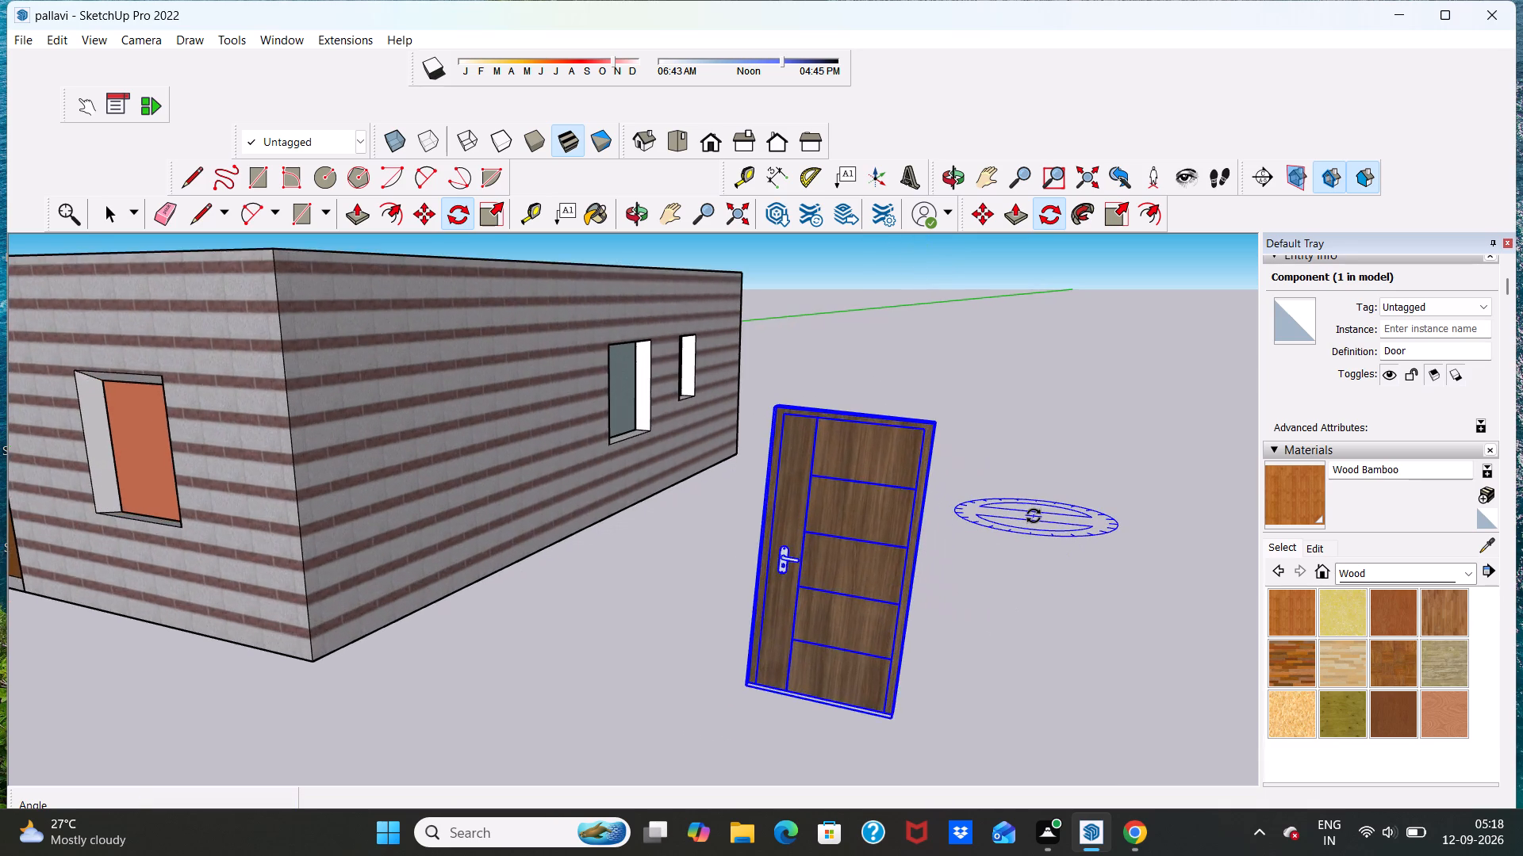
scroll(1034, 514, down, 8)
scroll(1048, 482, up, 2)
scroll(926, 465, up, 1)
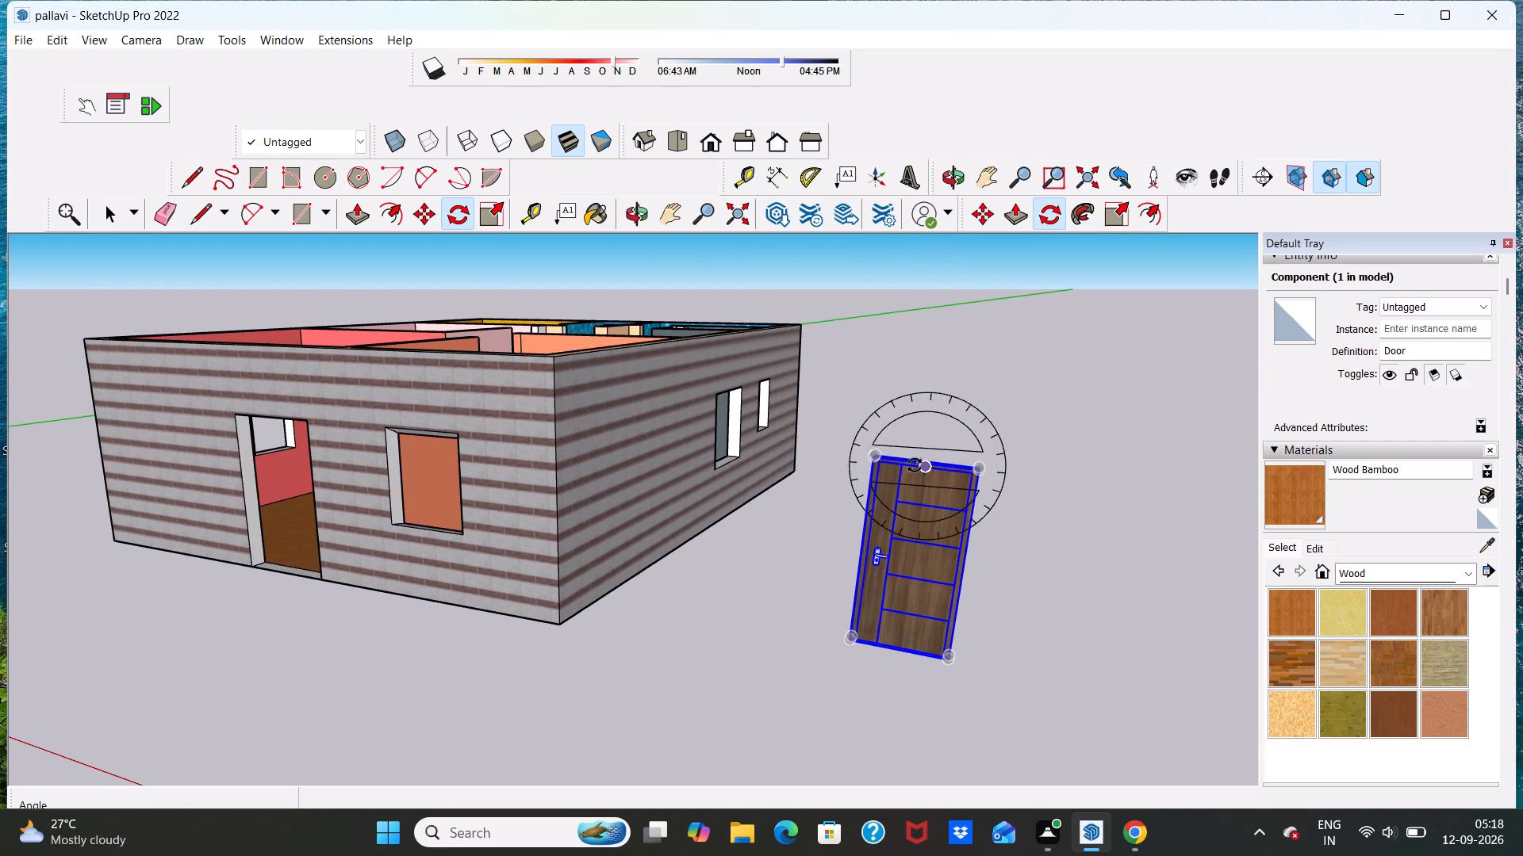
click(868, 461)
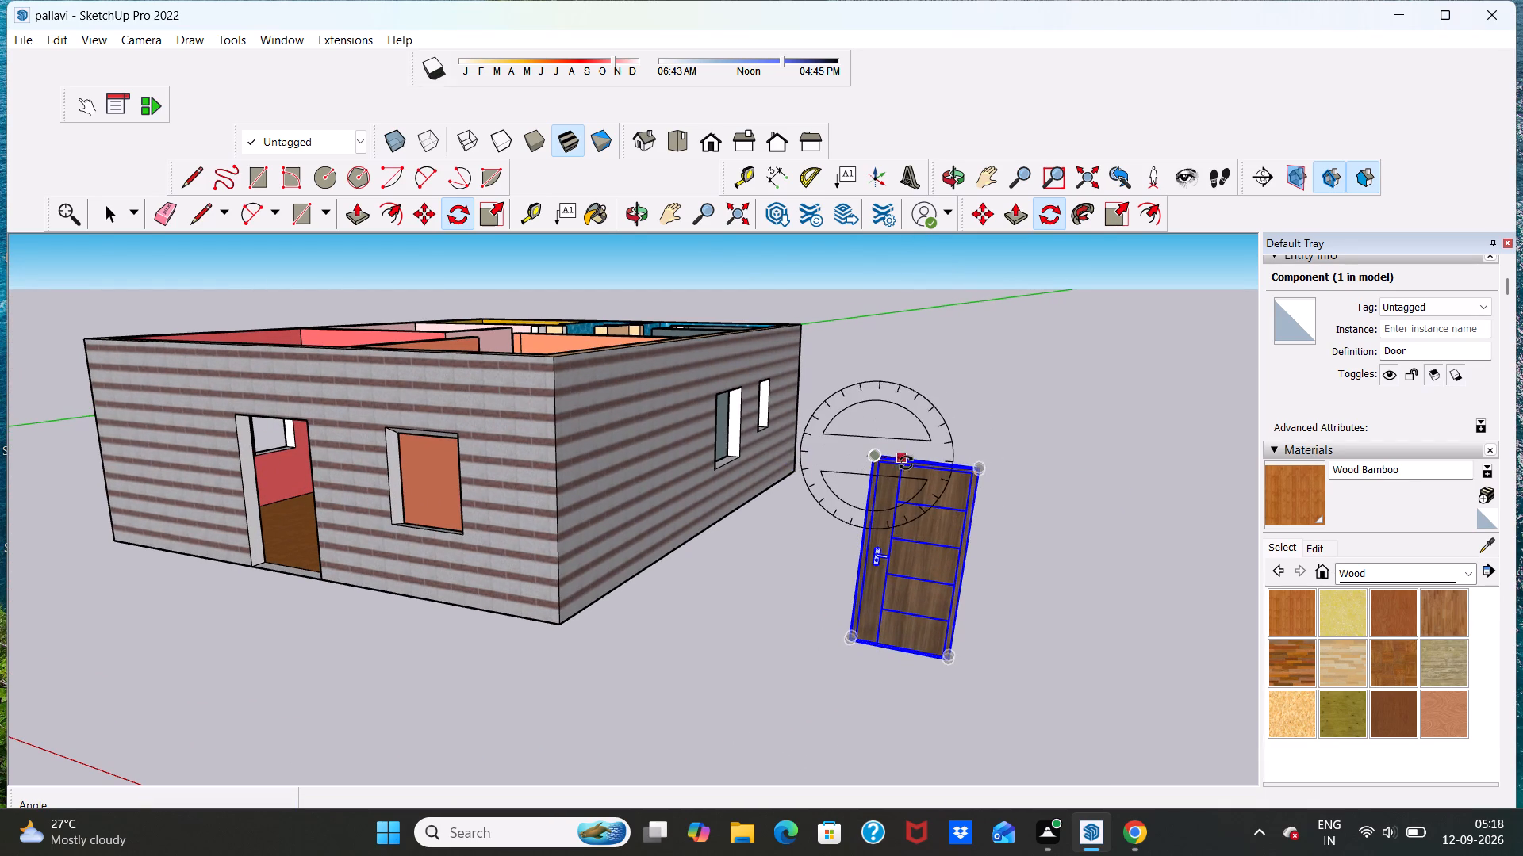
click(982, 480)
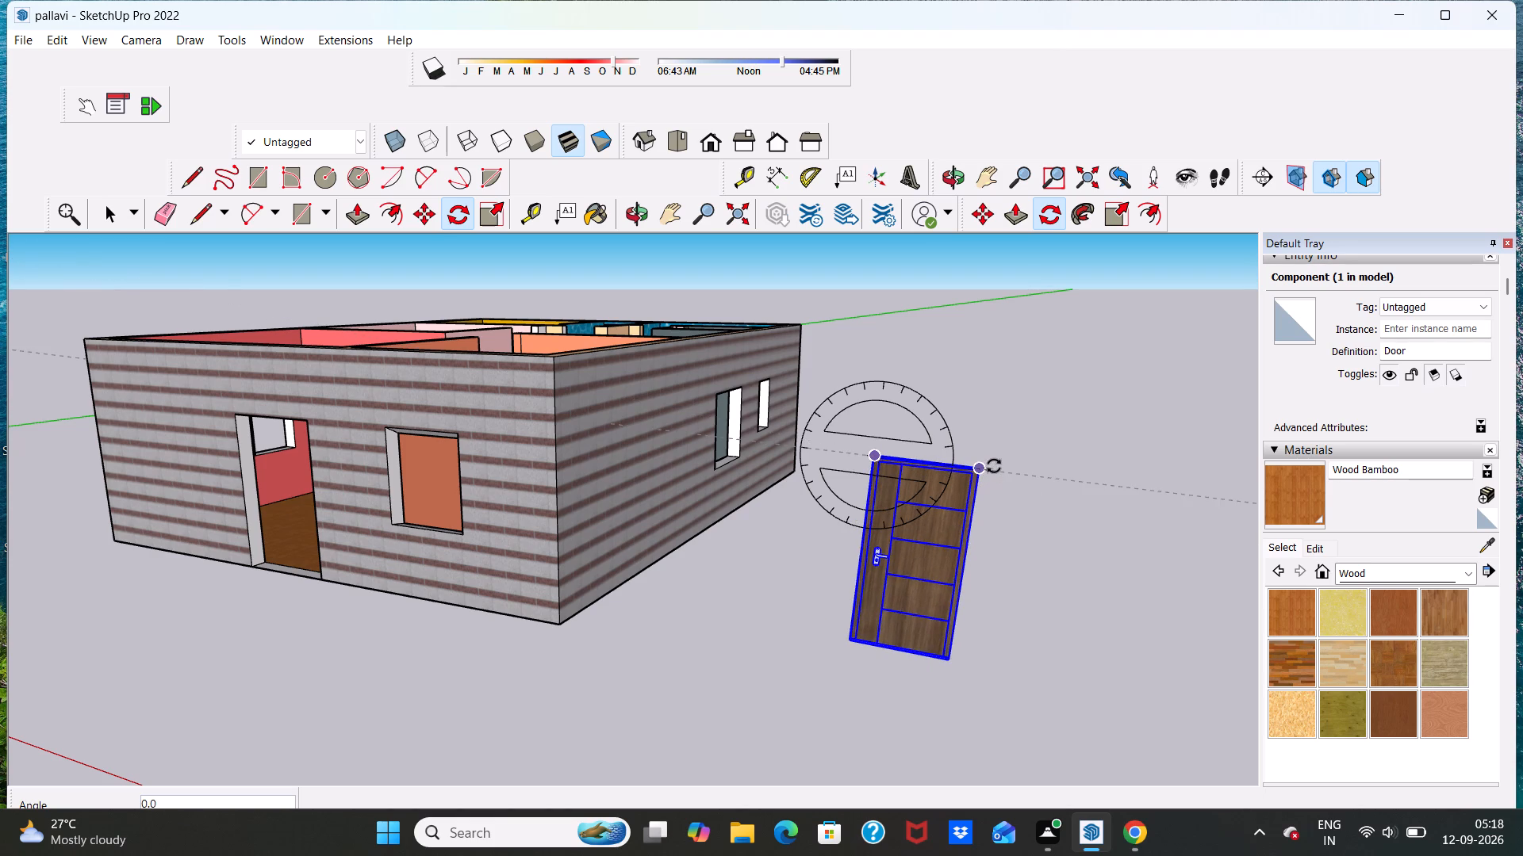
click(994, 462)
Move the door by its upper corner opposite the handle to the matching upper corner of the house's front doorway.
scroll(1034, 599, down, 8)
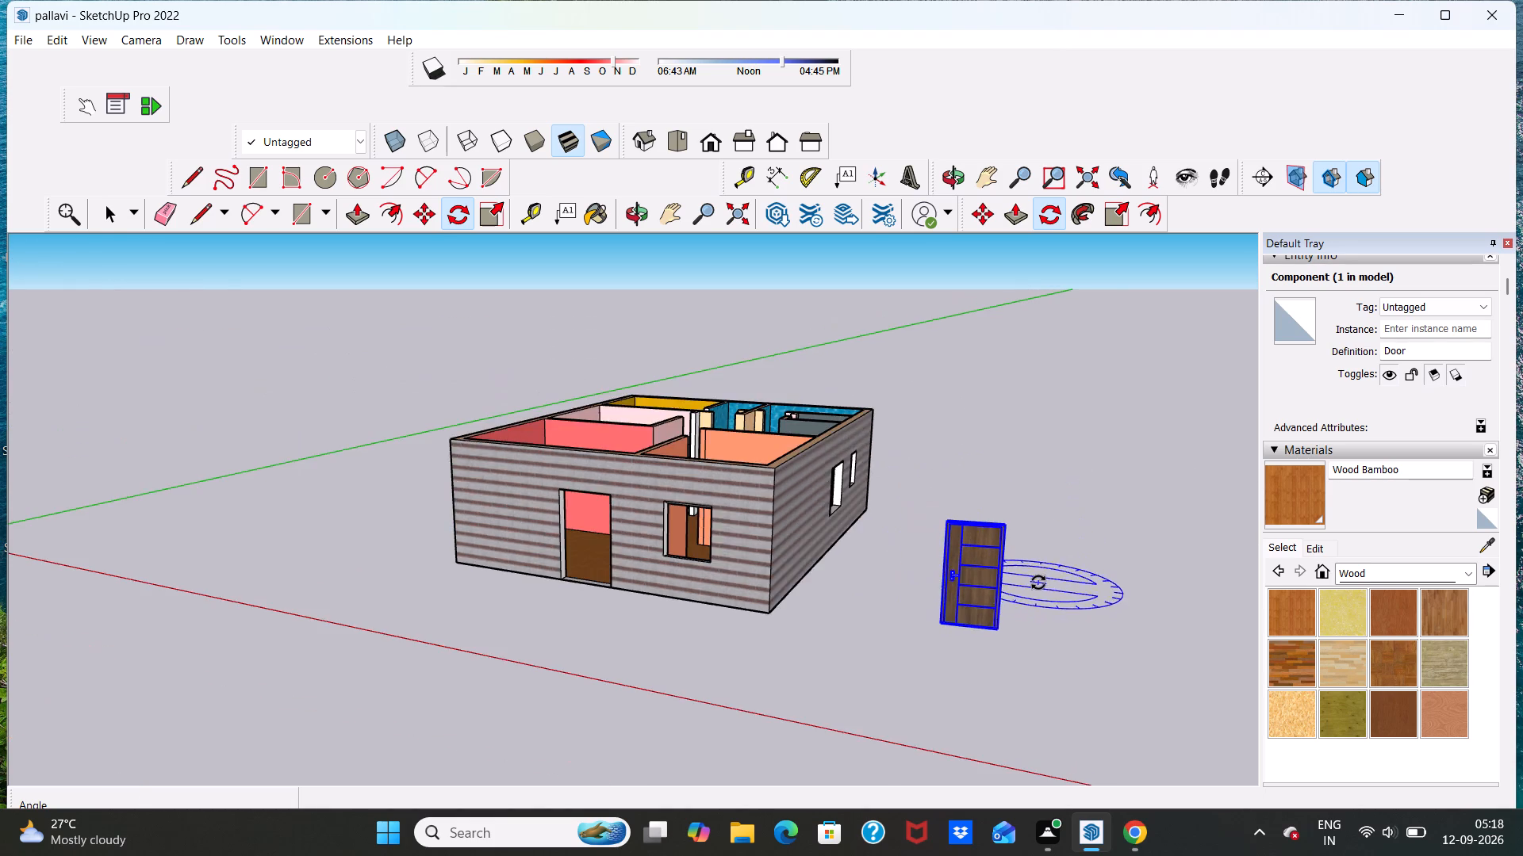
scroll(1038, 582, up, 7)
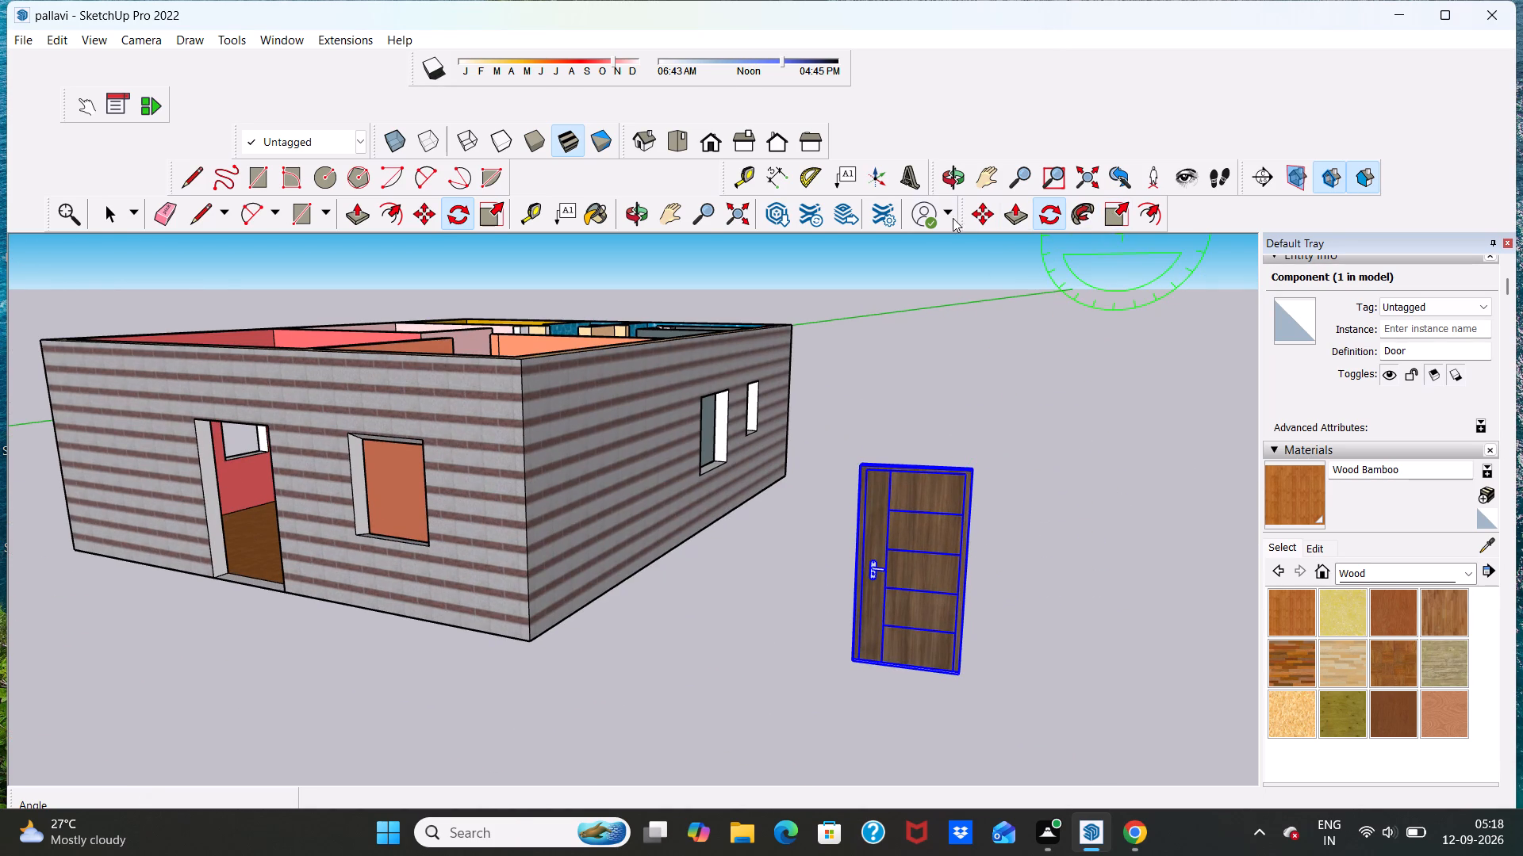
click(969, 212)
drag(976, 478, 631, 499)
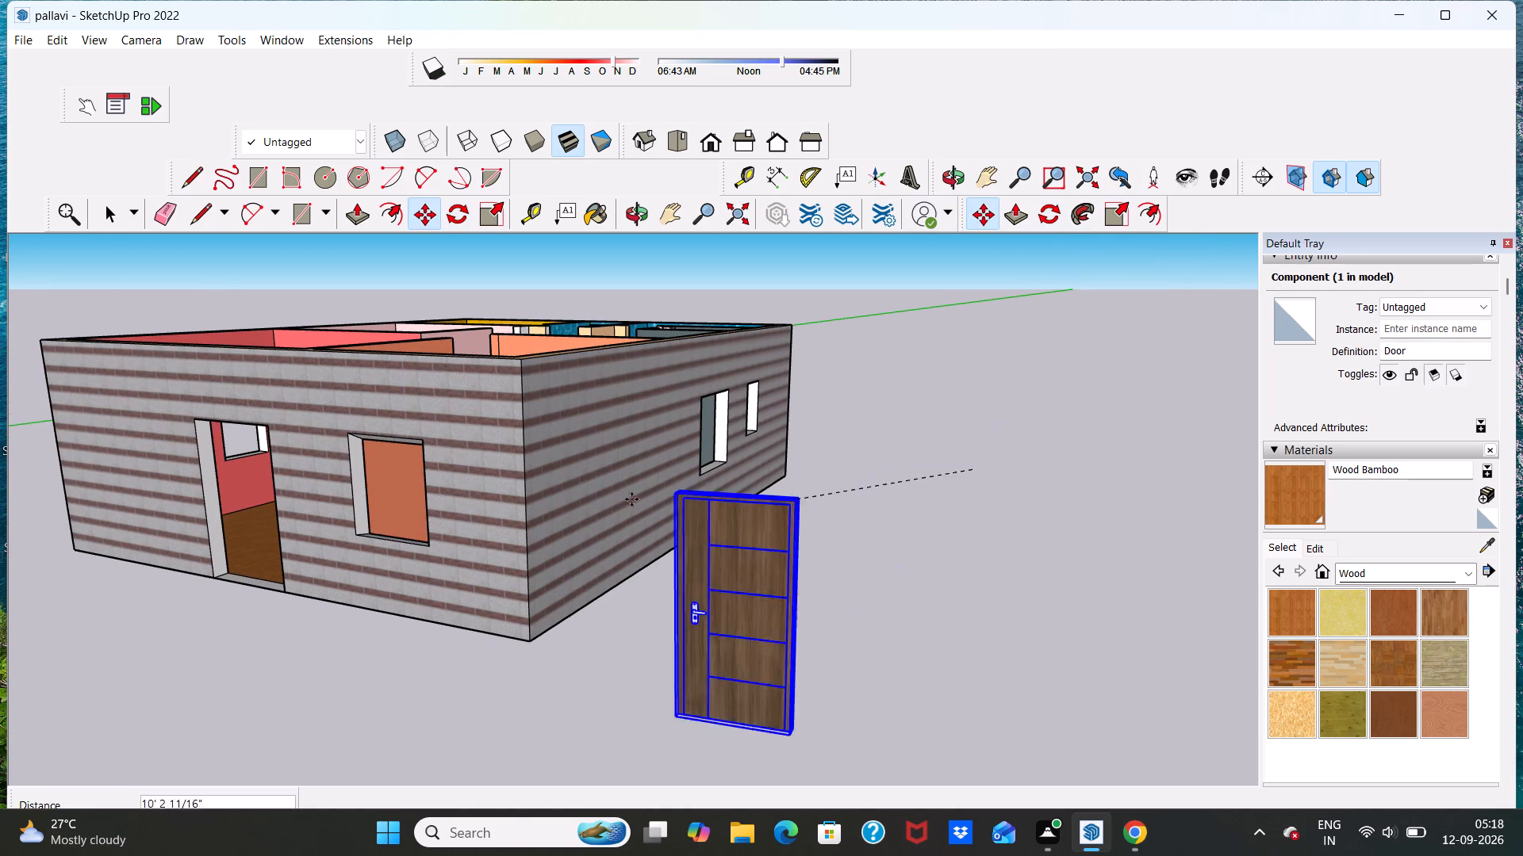
drag(631, 499, 259, 430)
Move the door by its lower handle-side corner about 1' to the doorway's lower corner on the side away from the window.
scroll(323, 487, down, 7)
scroll(279, 569, down, 1)
middle_drag(275, 583, 382, 578)
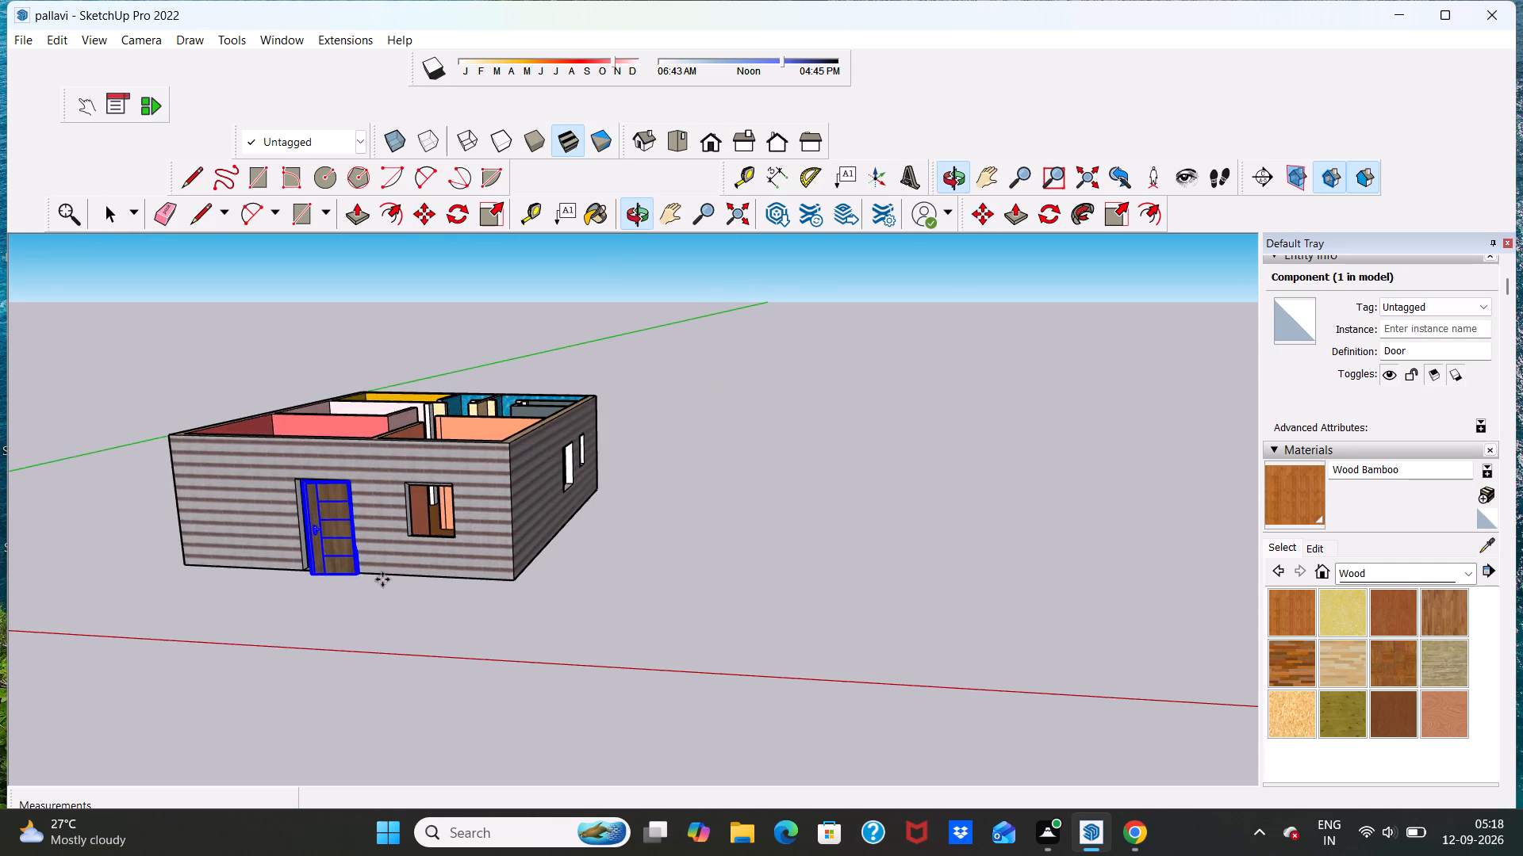
scroll(321, 562, up, 13)
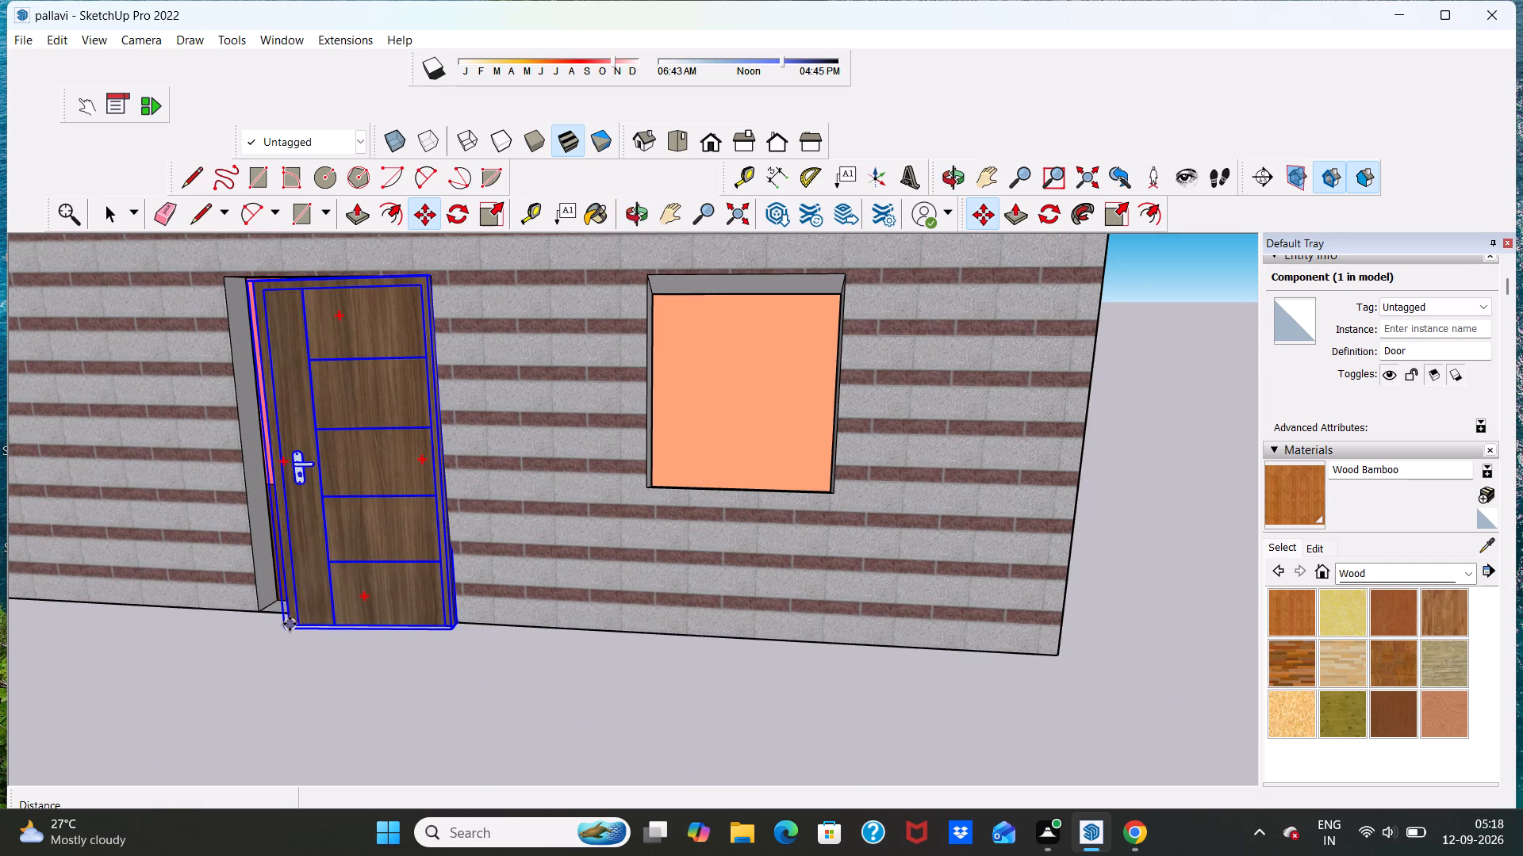
drag(290, 624, 265, 614)
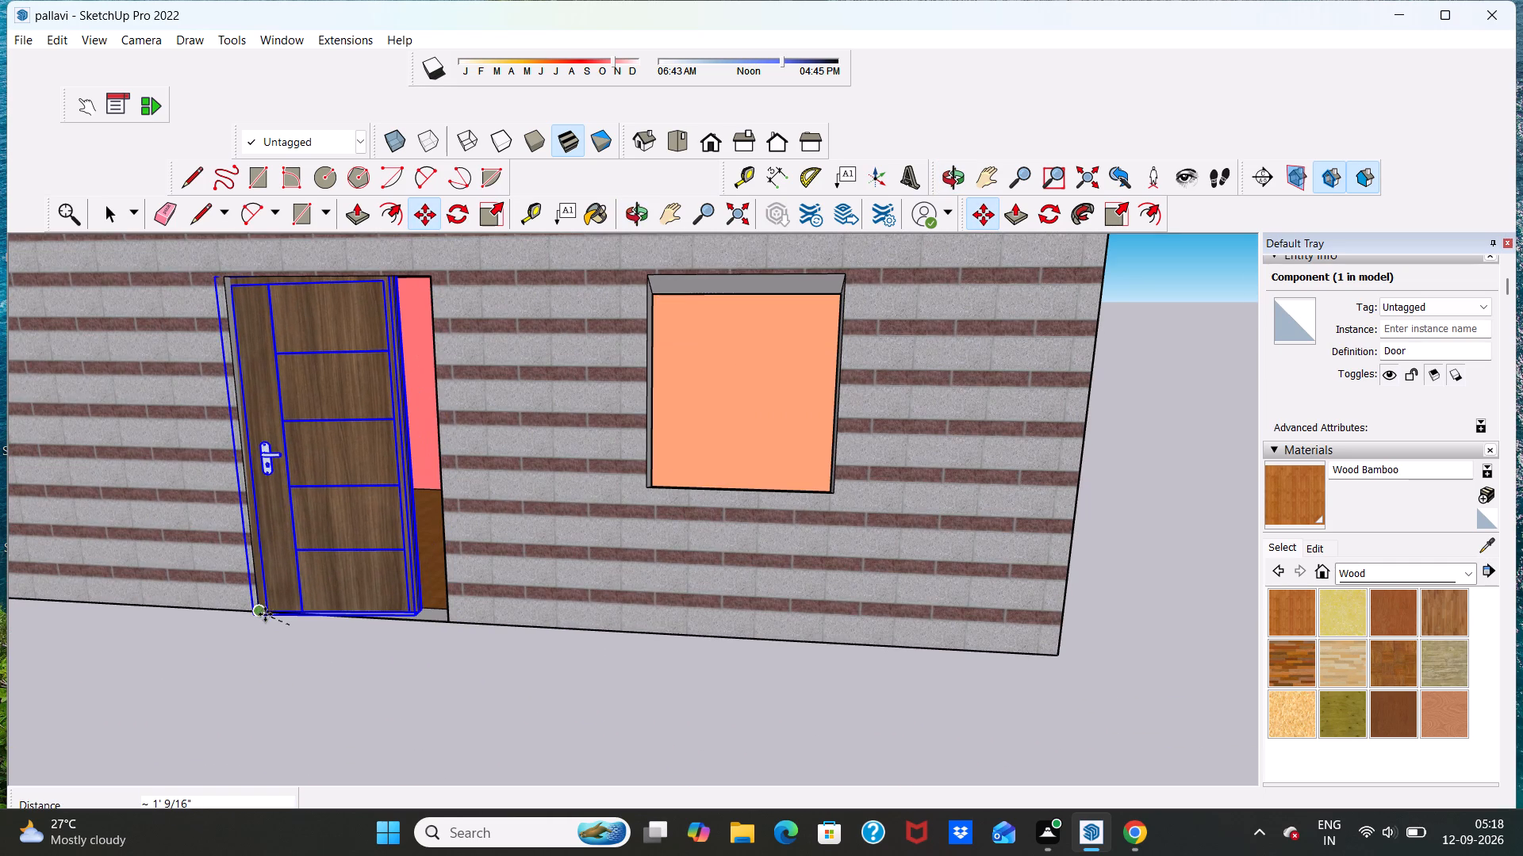
drag(265, 614, 266, 617)
Scale the door about 1.36 by 1.23 along red and green to span the doorway, and adjust its handle-side edge.
scroll(378, 606, down, 13)
scroll(365, 504, up, 8)
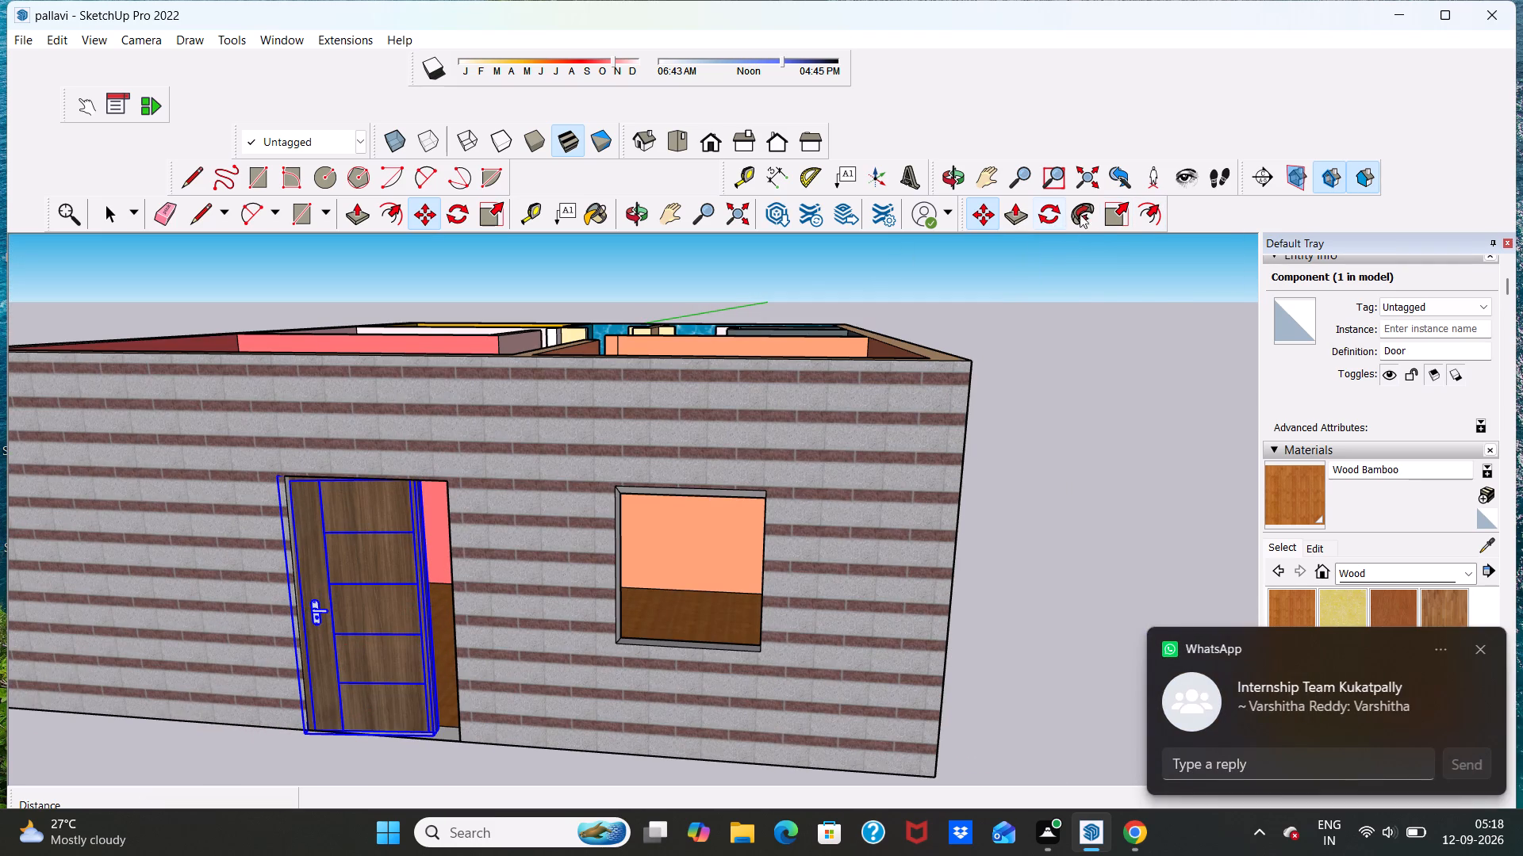
click(1116, 205)
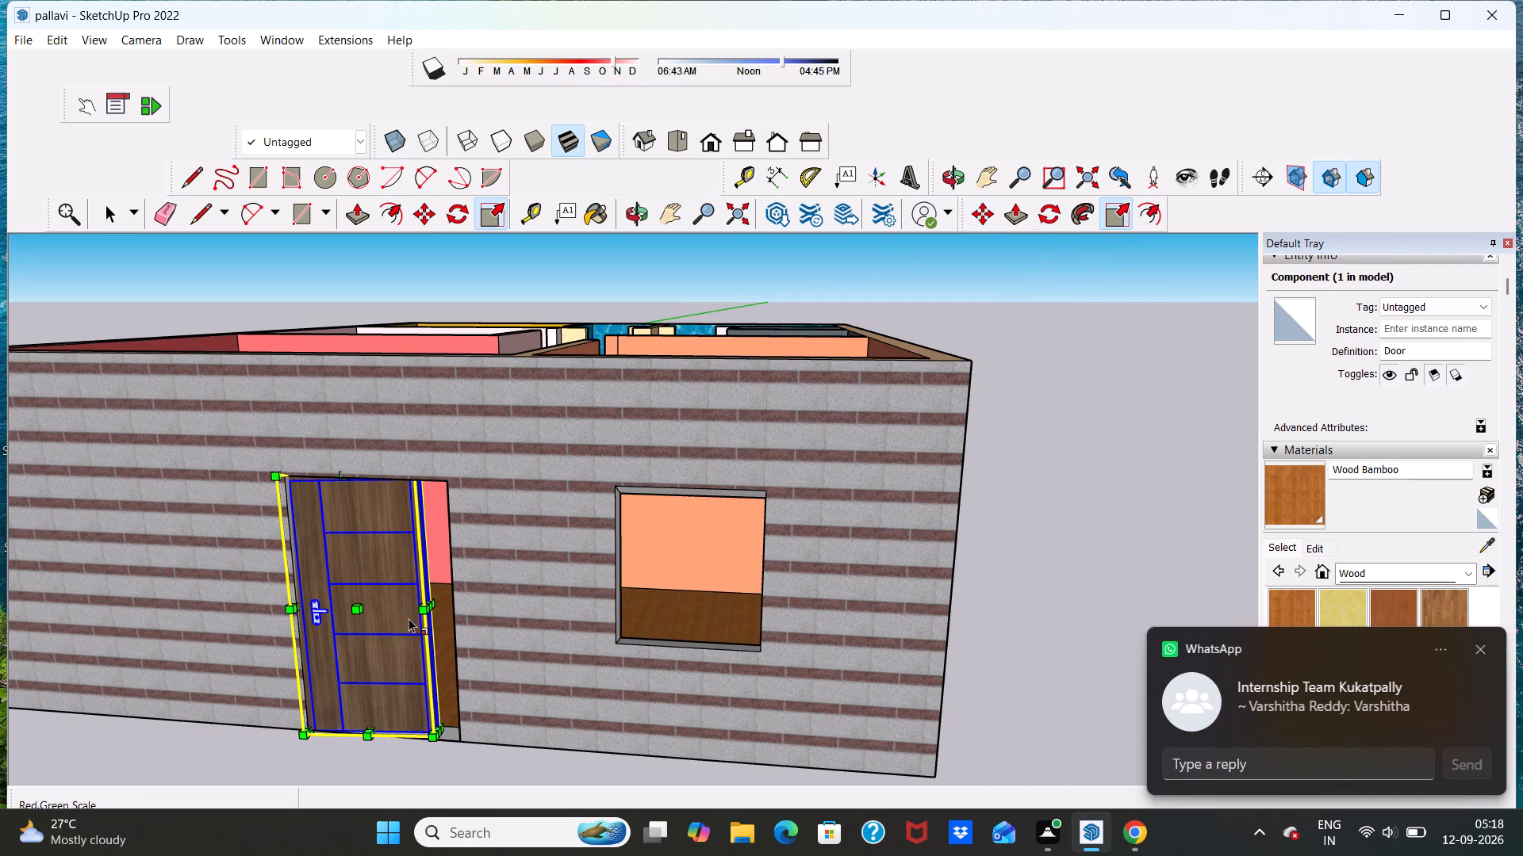
drag(425, 607, 453, 606)
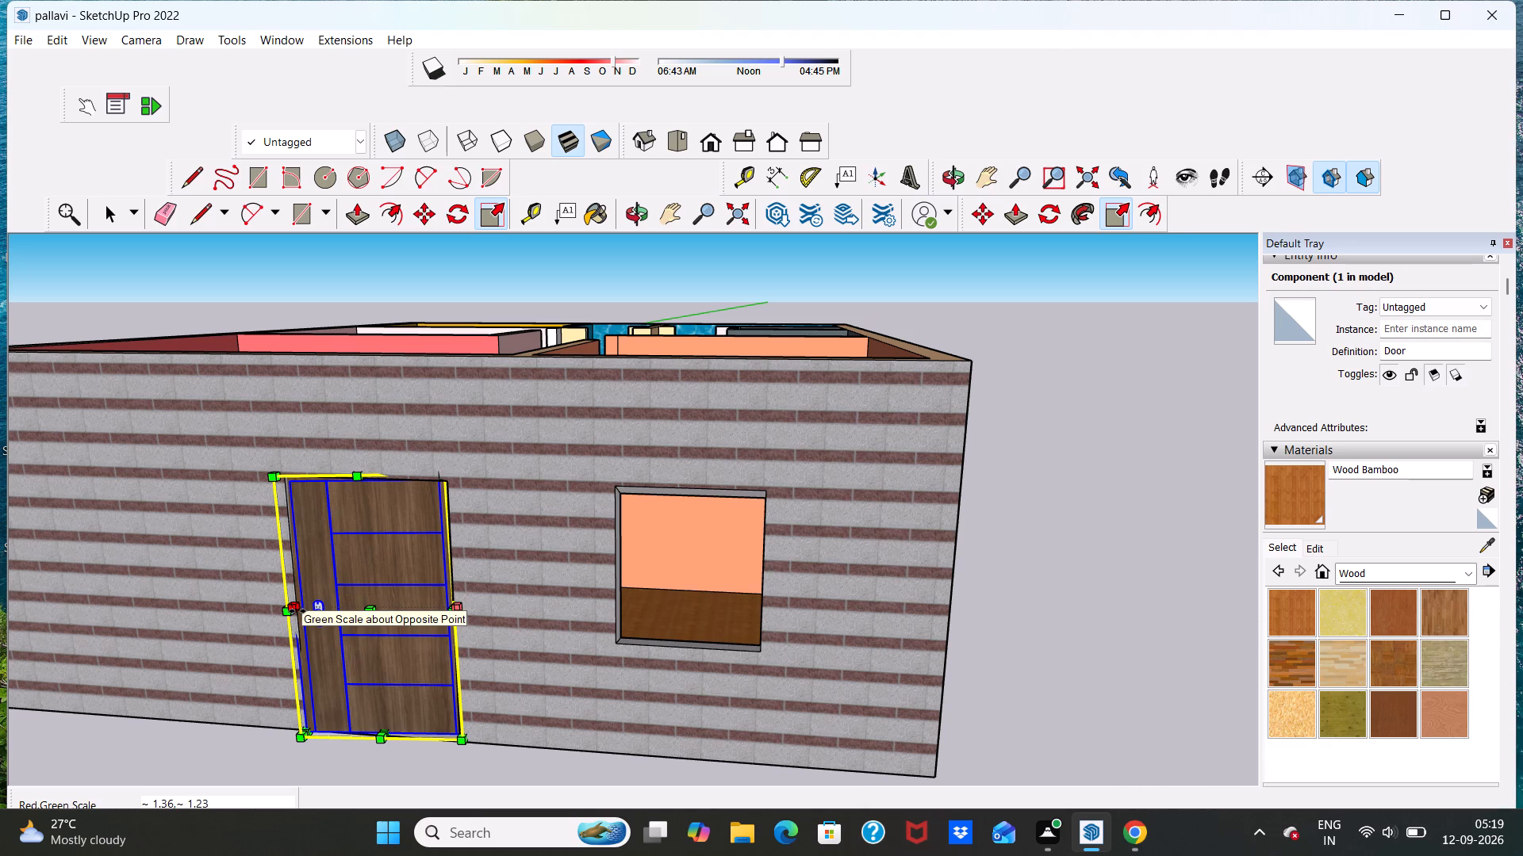
drag(297, 610, 288, 610)
Scale the door uniformly from its lower corners, by about 1.01 at the corner opposite the handle, to meet the doorway base.
scroll(311, 629, down, 6)
middle_drag(339, 711, 353, 715)
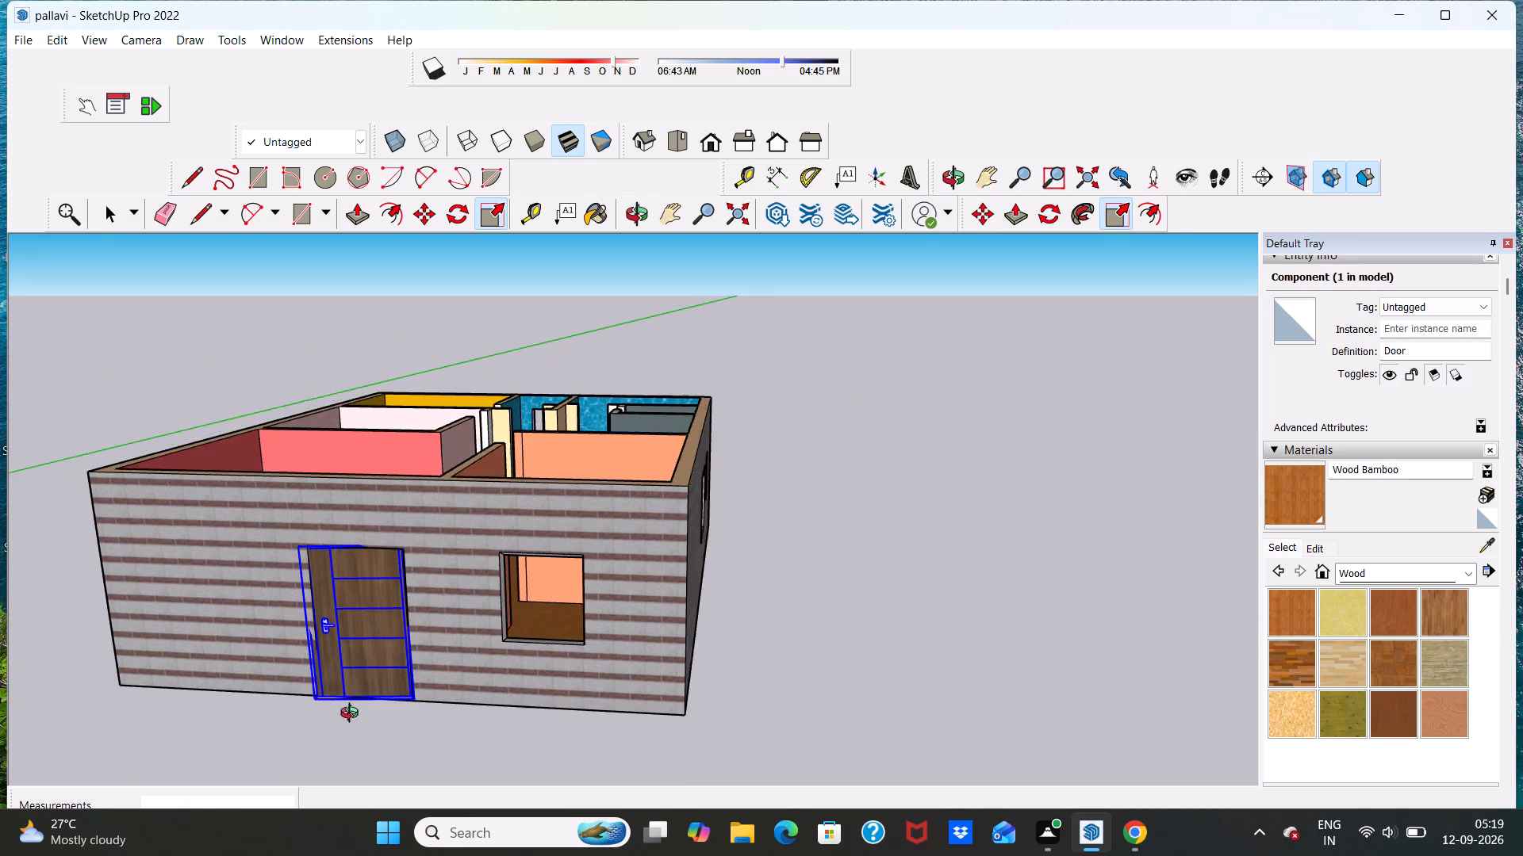
middle_drag(353, 715, 114, 734)
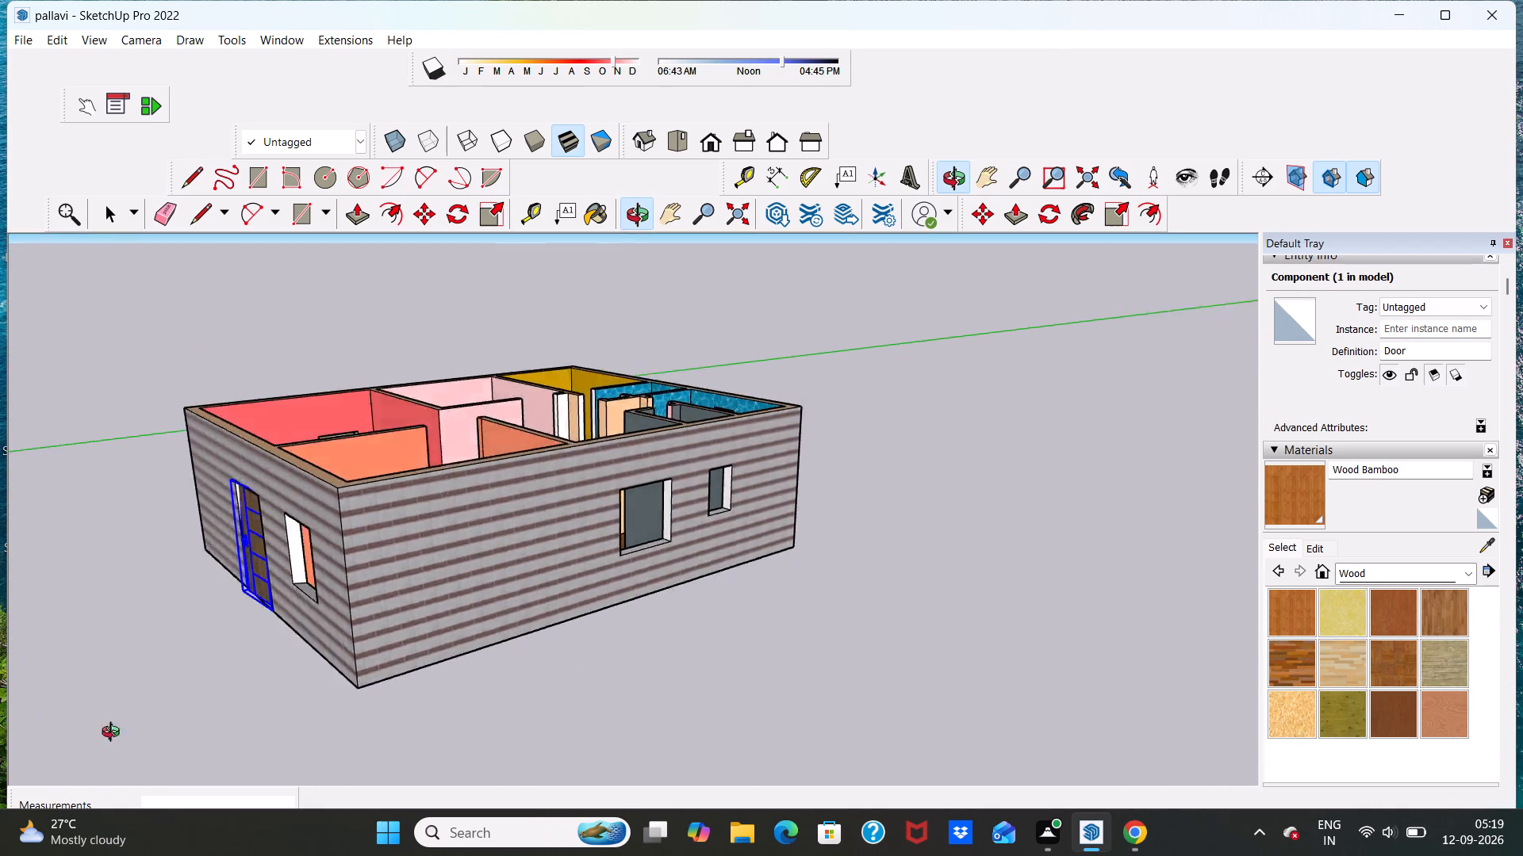
middle_drag(114, 734, 604, 654)
scroll(701, 638, up, 2)
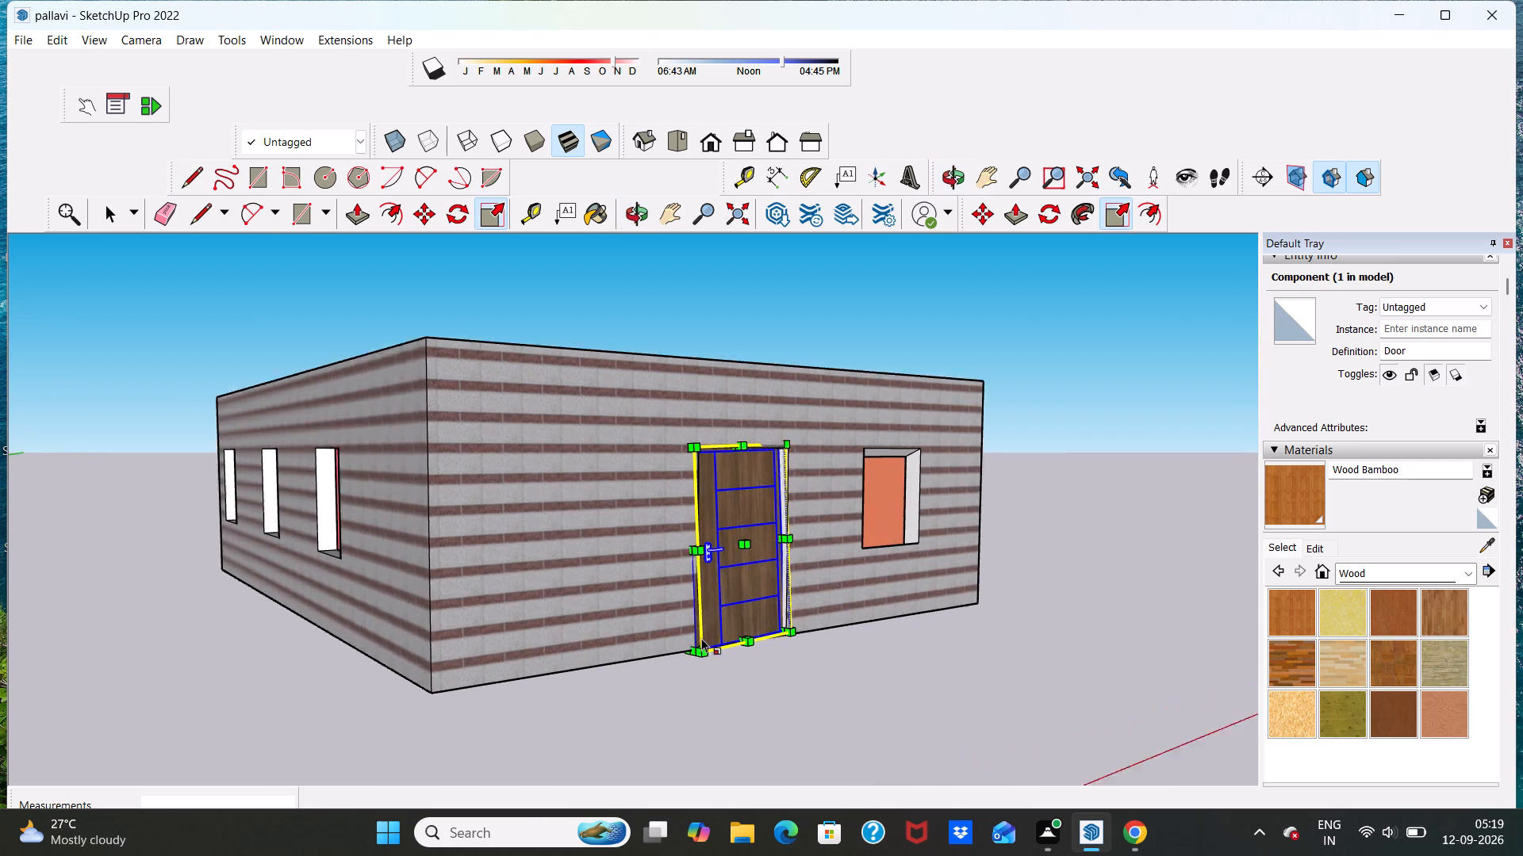
scroll(701, 638, up, 3)
click(699, 656)
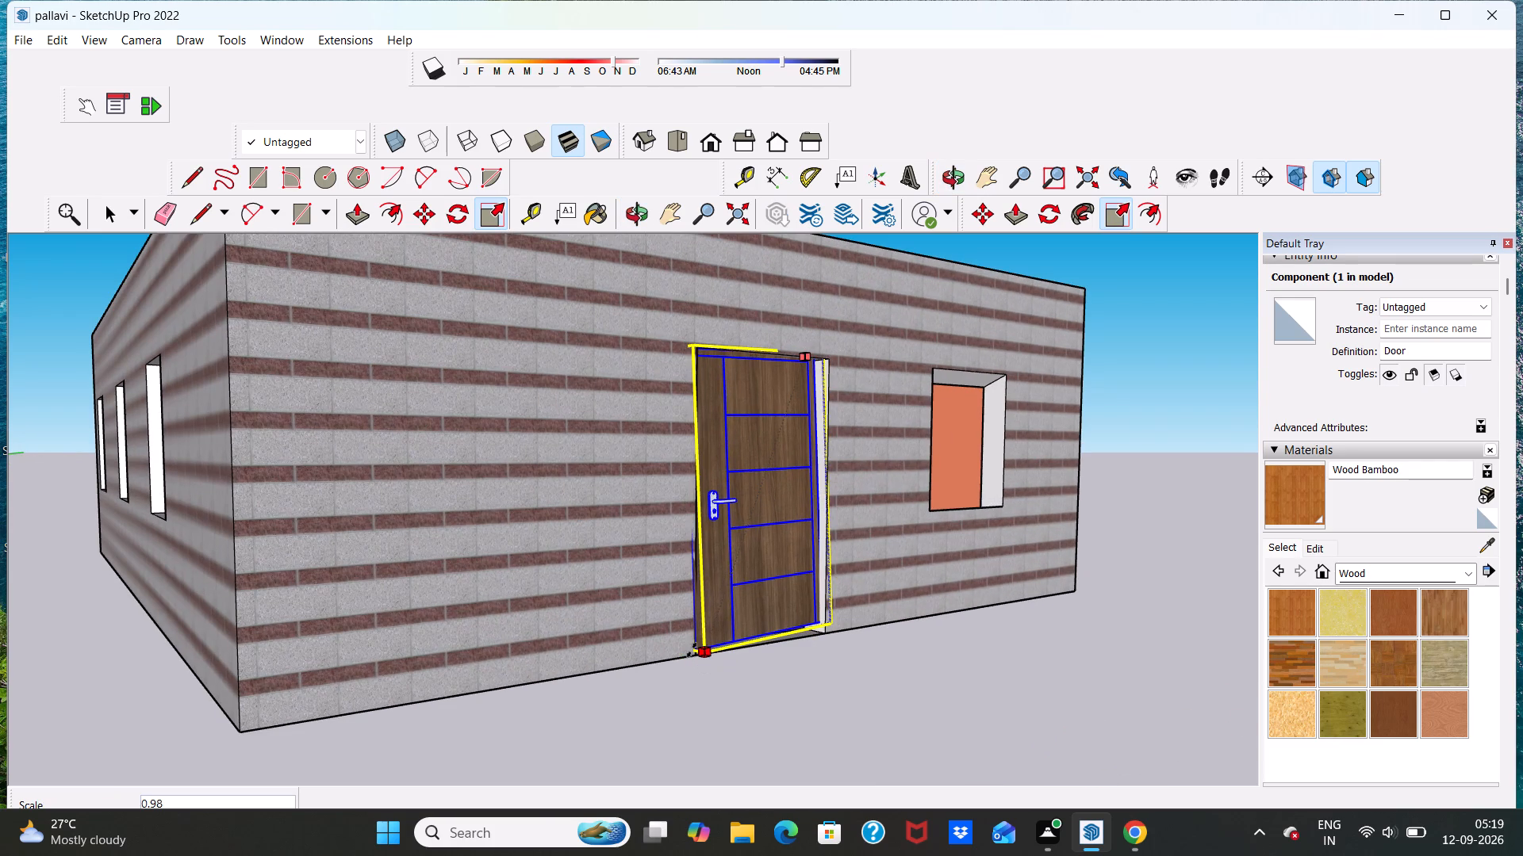
click(634, 640)
scroll(918, 606, up, 5)
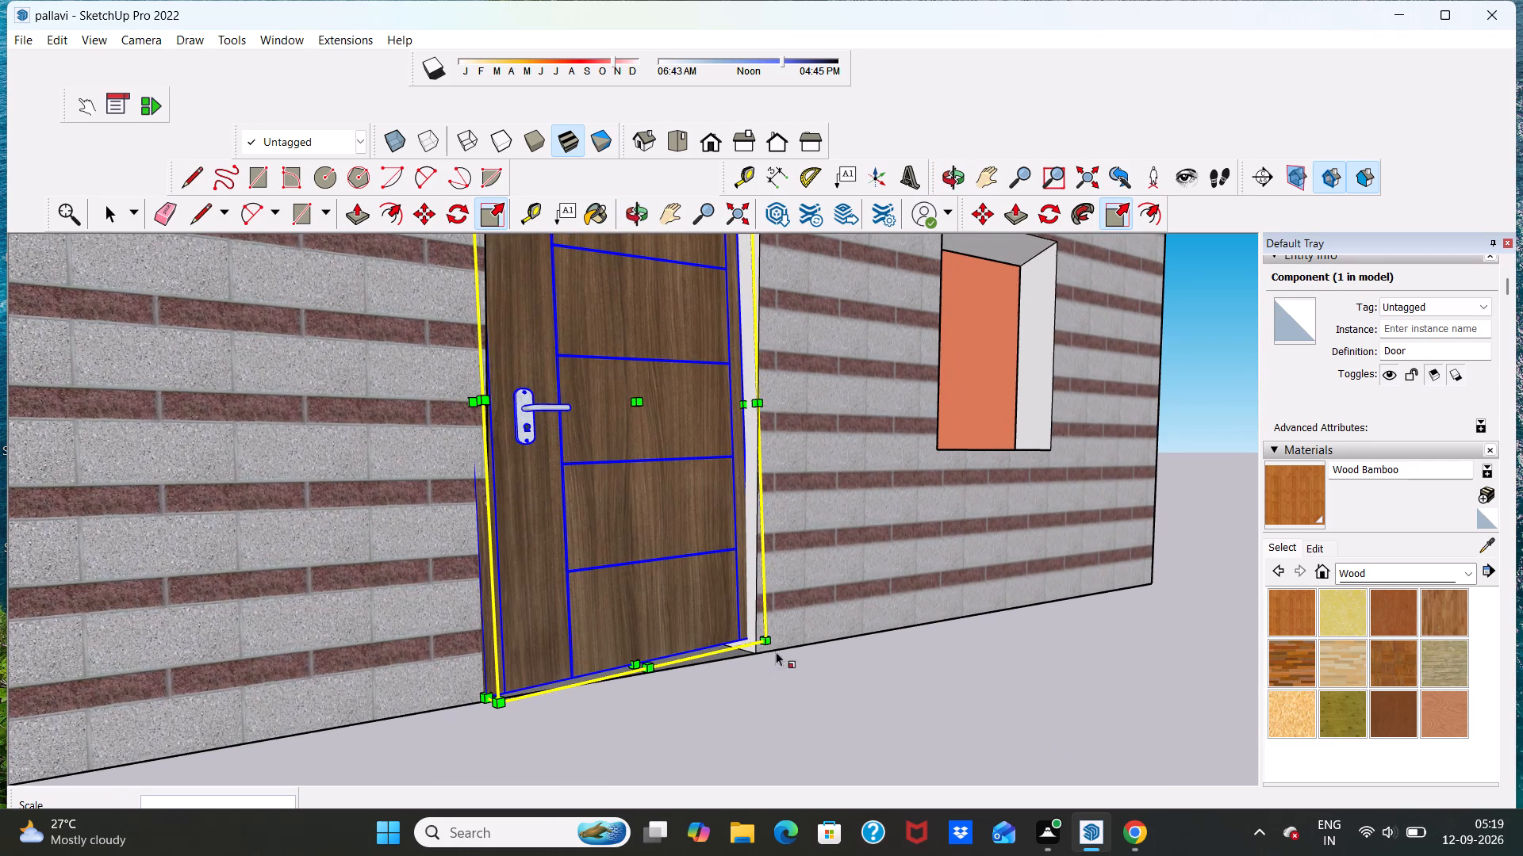
drag(769, 638, 766, 656)
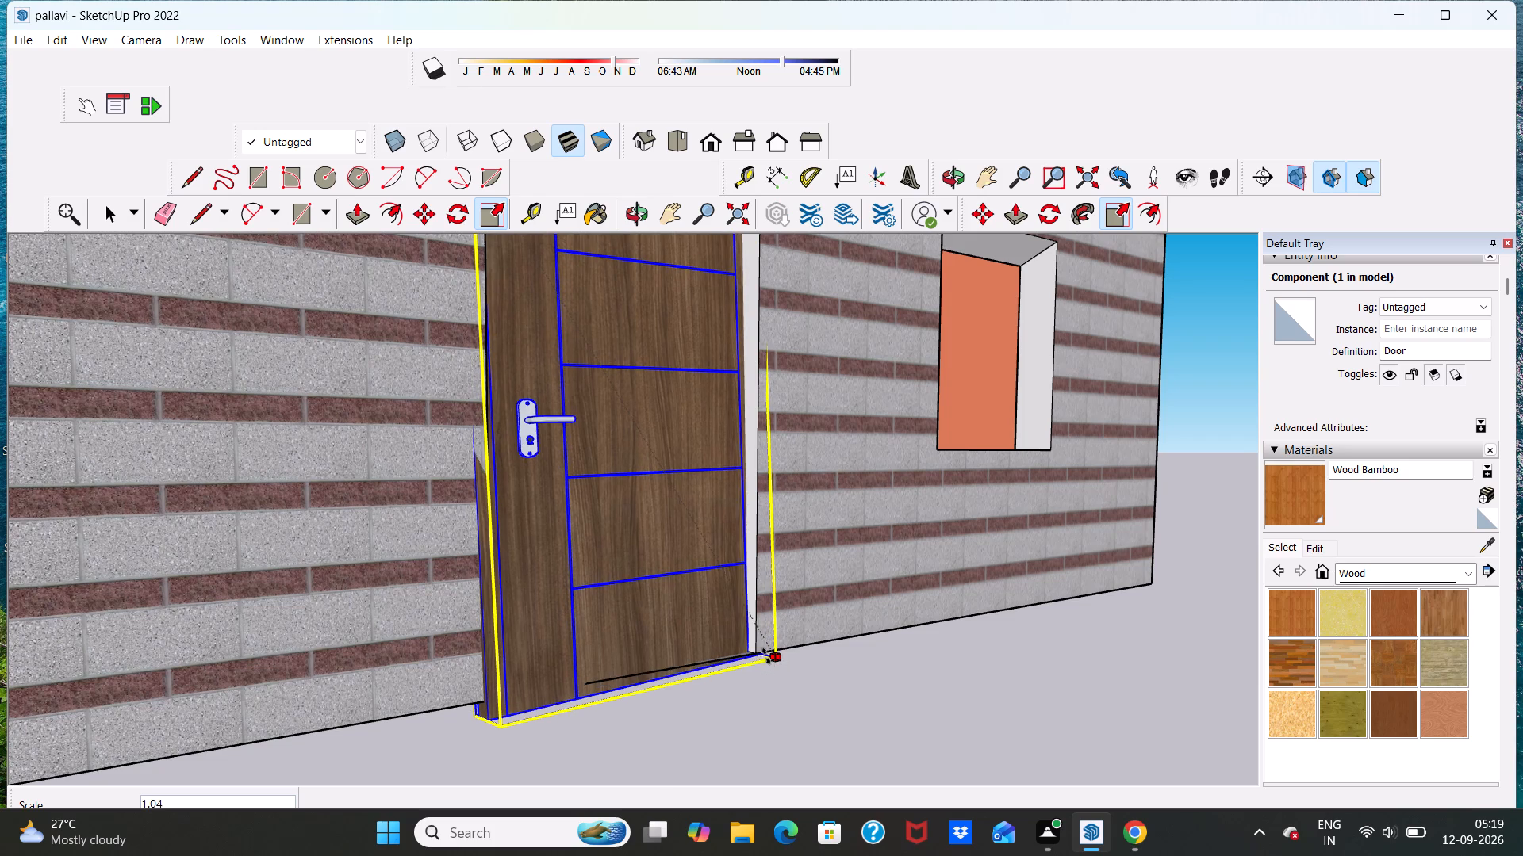
drag(766, 656, 760, 648)
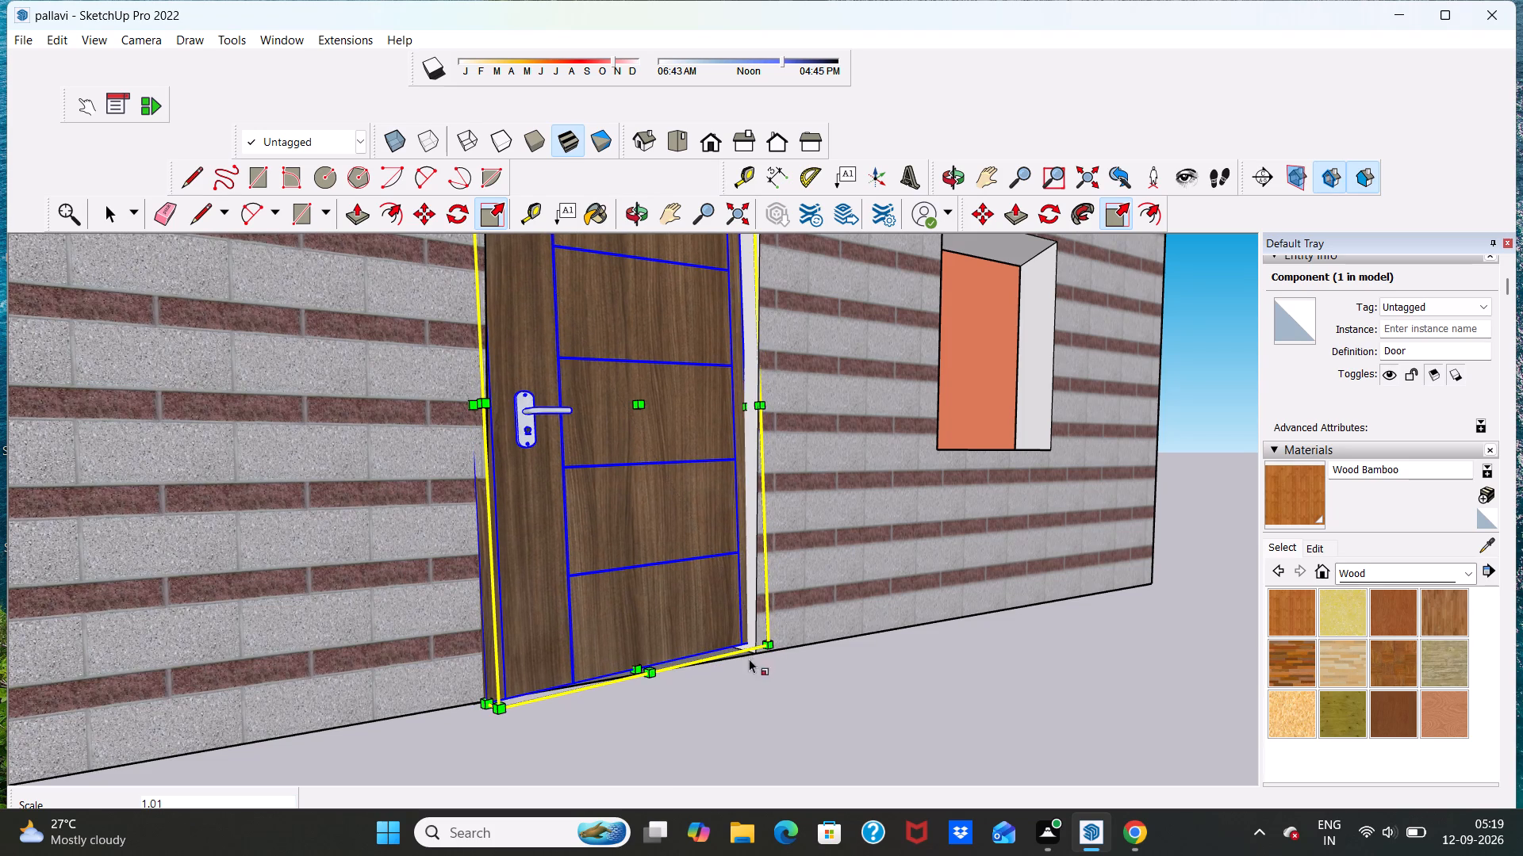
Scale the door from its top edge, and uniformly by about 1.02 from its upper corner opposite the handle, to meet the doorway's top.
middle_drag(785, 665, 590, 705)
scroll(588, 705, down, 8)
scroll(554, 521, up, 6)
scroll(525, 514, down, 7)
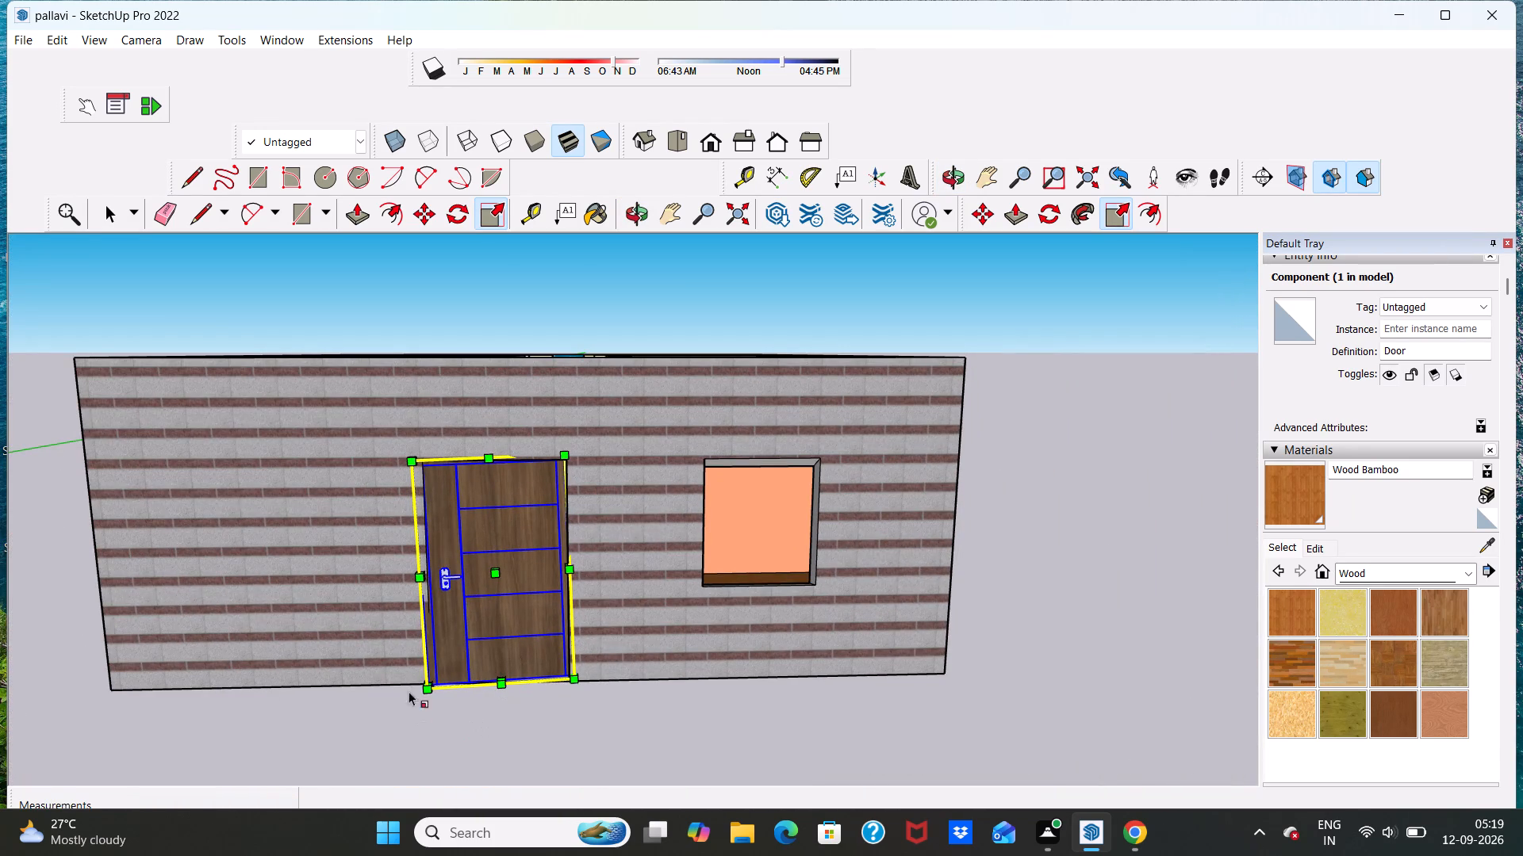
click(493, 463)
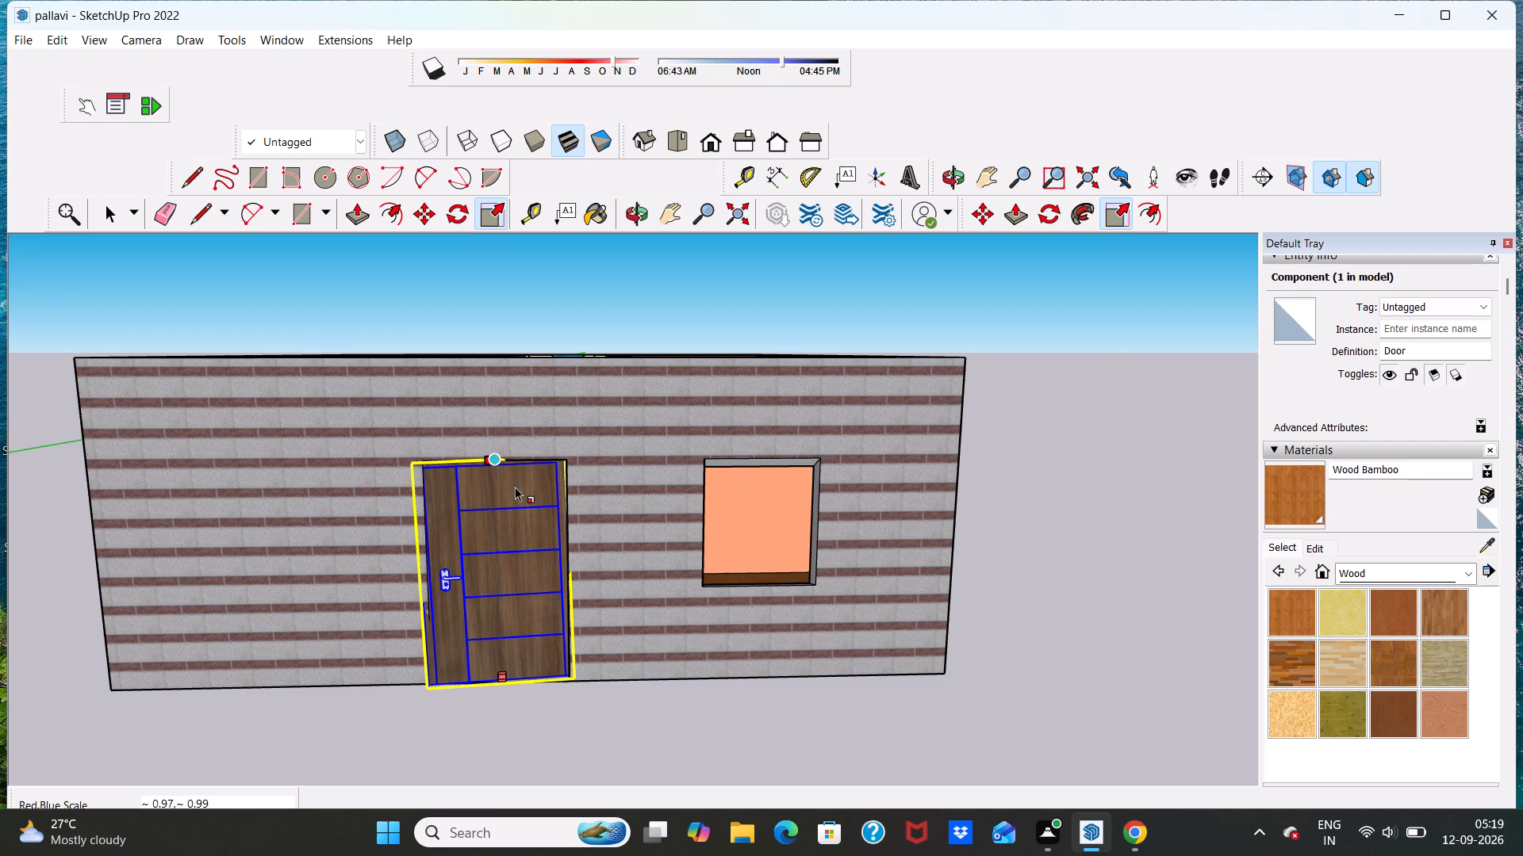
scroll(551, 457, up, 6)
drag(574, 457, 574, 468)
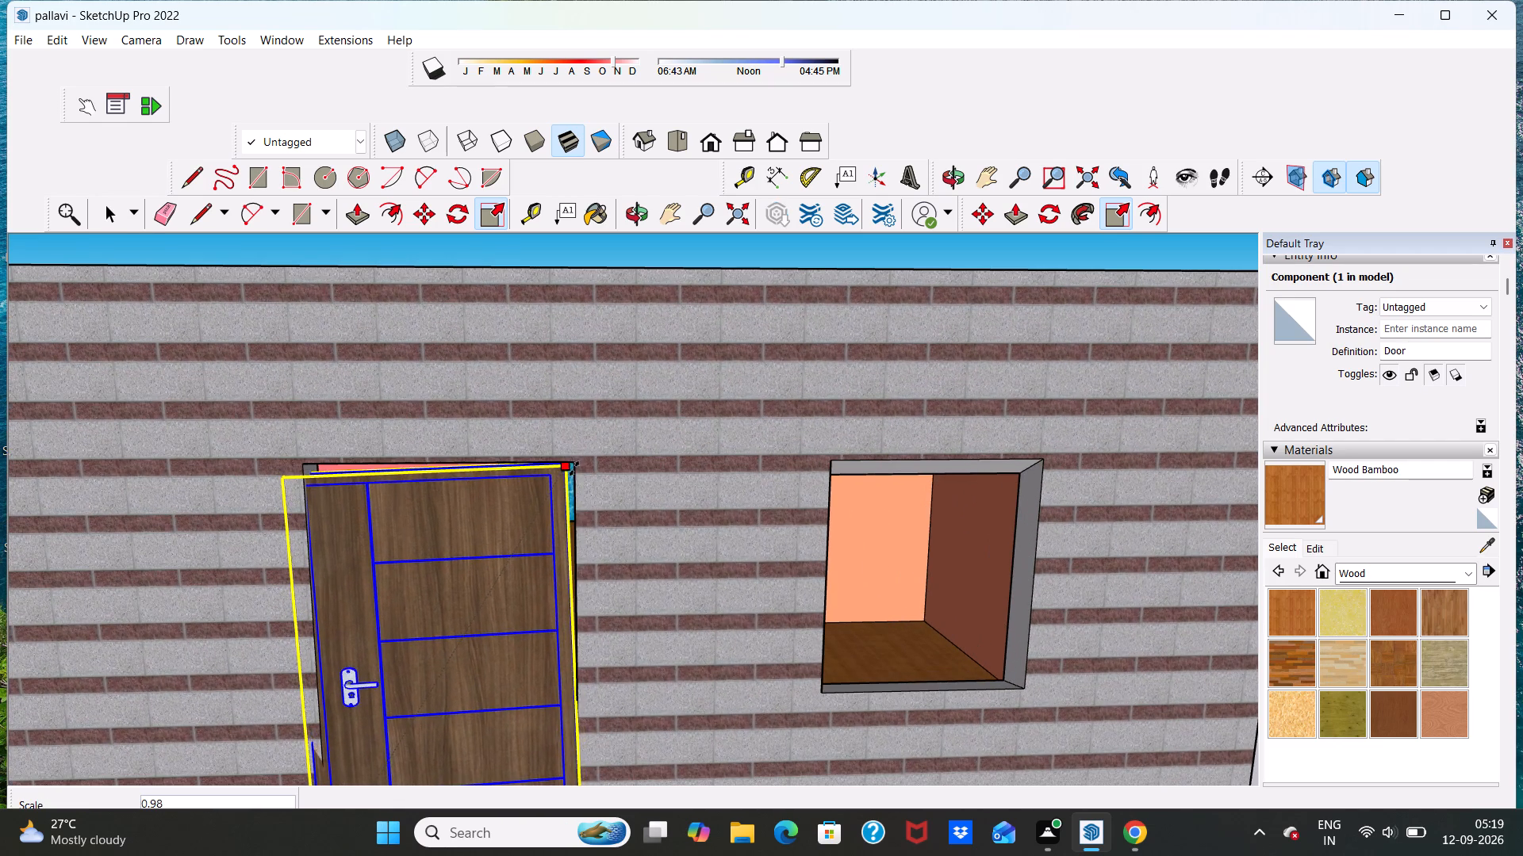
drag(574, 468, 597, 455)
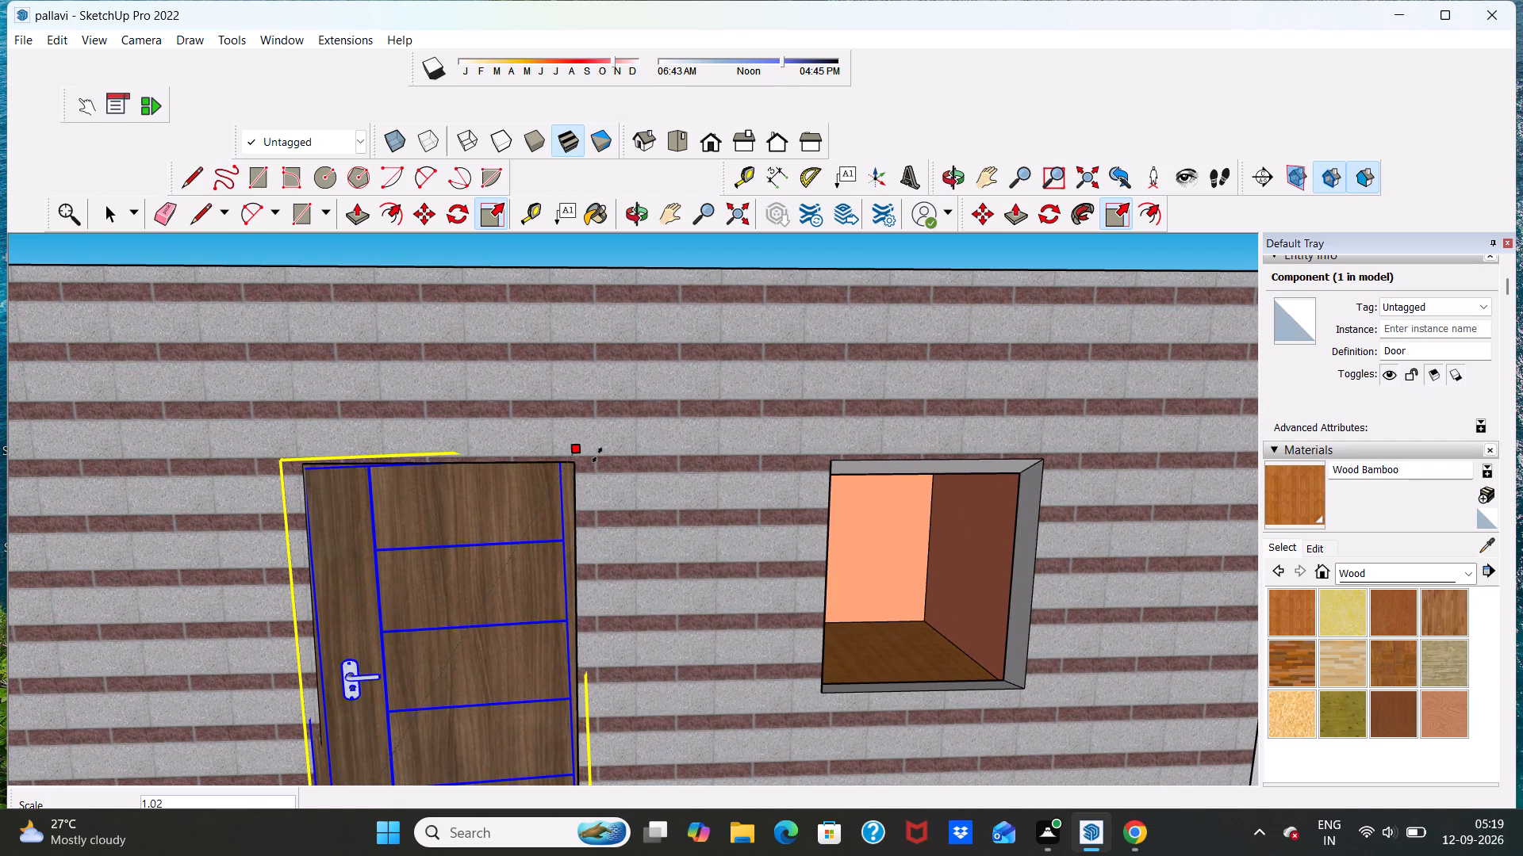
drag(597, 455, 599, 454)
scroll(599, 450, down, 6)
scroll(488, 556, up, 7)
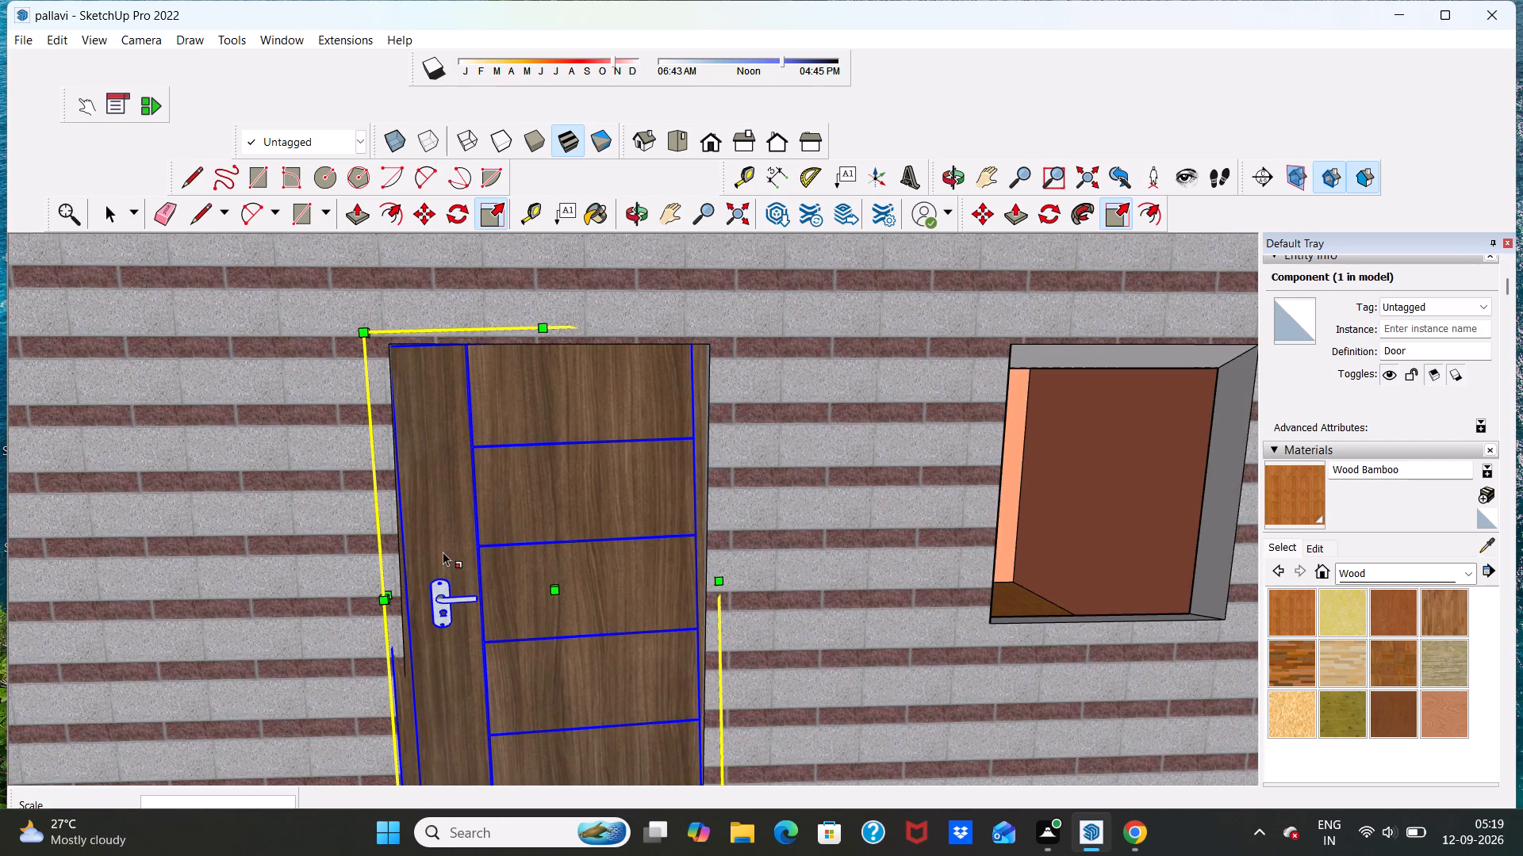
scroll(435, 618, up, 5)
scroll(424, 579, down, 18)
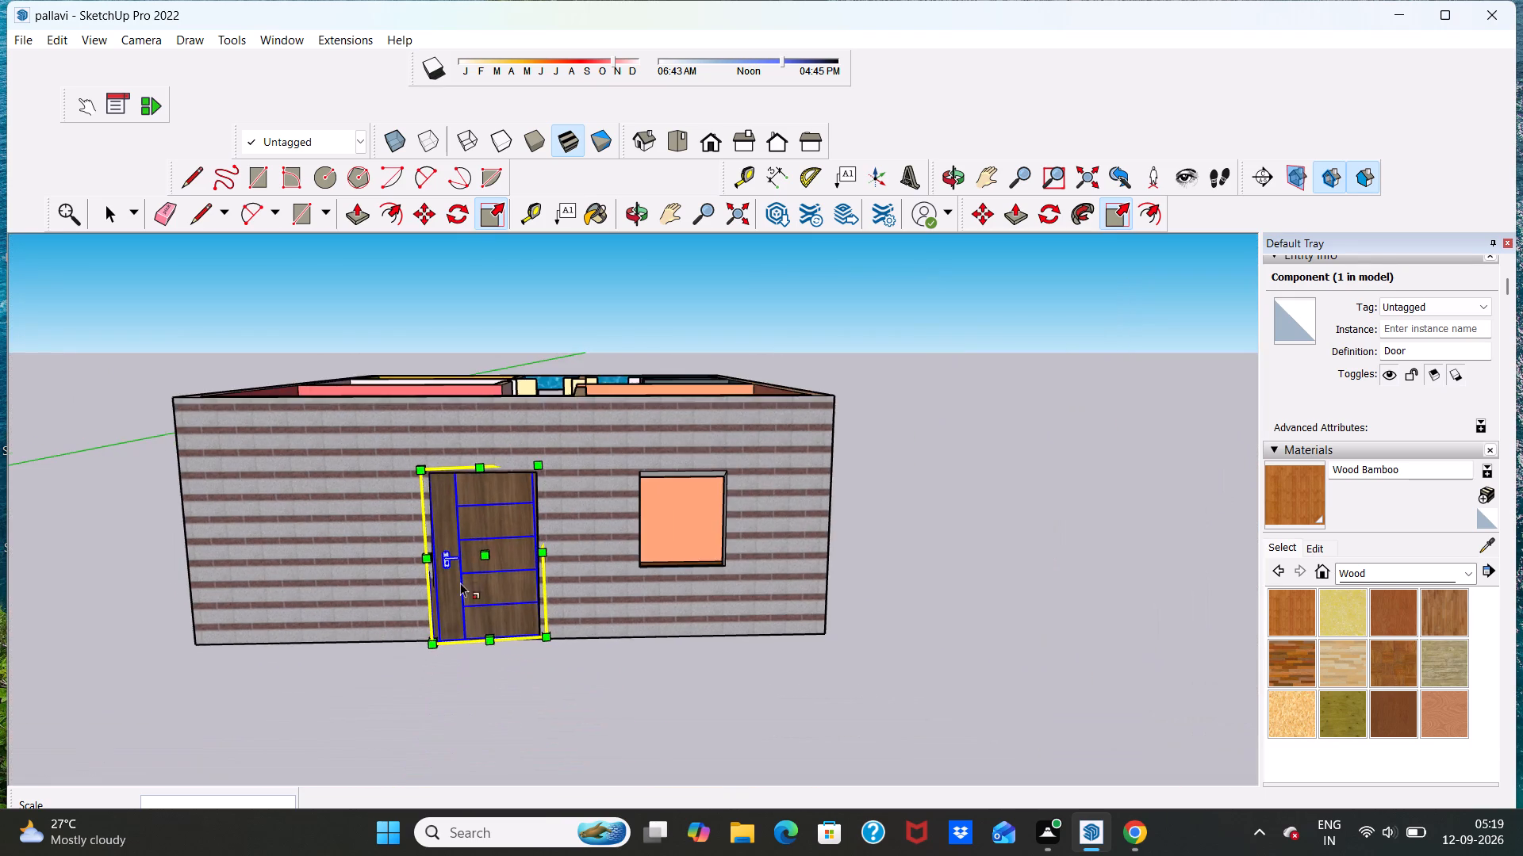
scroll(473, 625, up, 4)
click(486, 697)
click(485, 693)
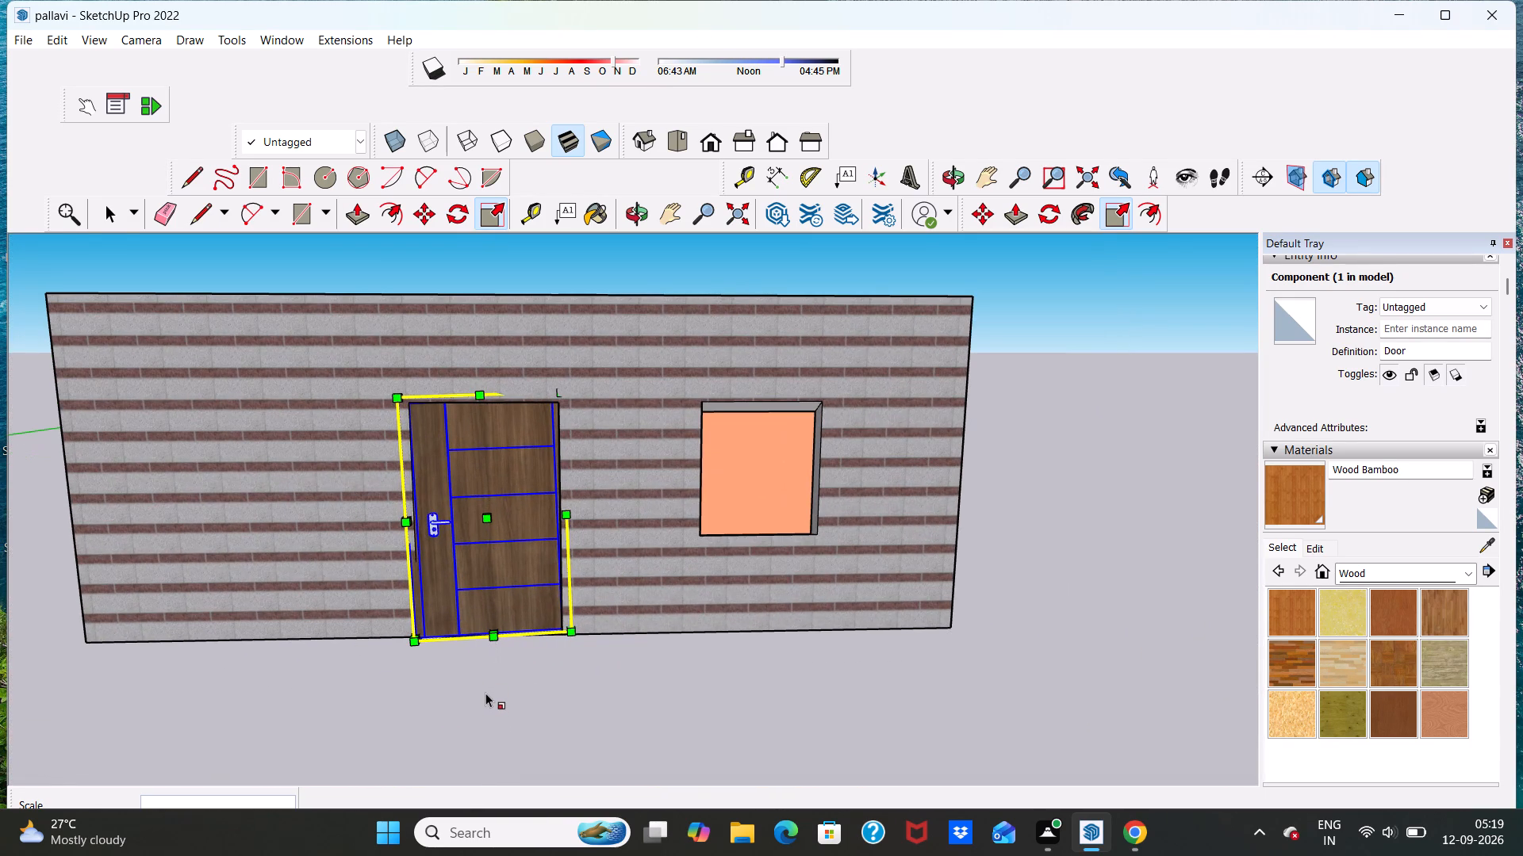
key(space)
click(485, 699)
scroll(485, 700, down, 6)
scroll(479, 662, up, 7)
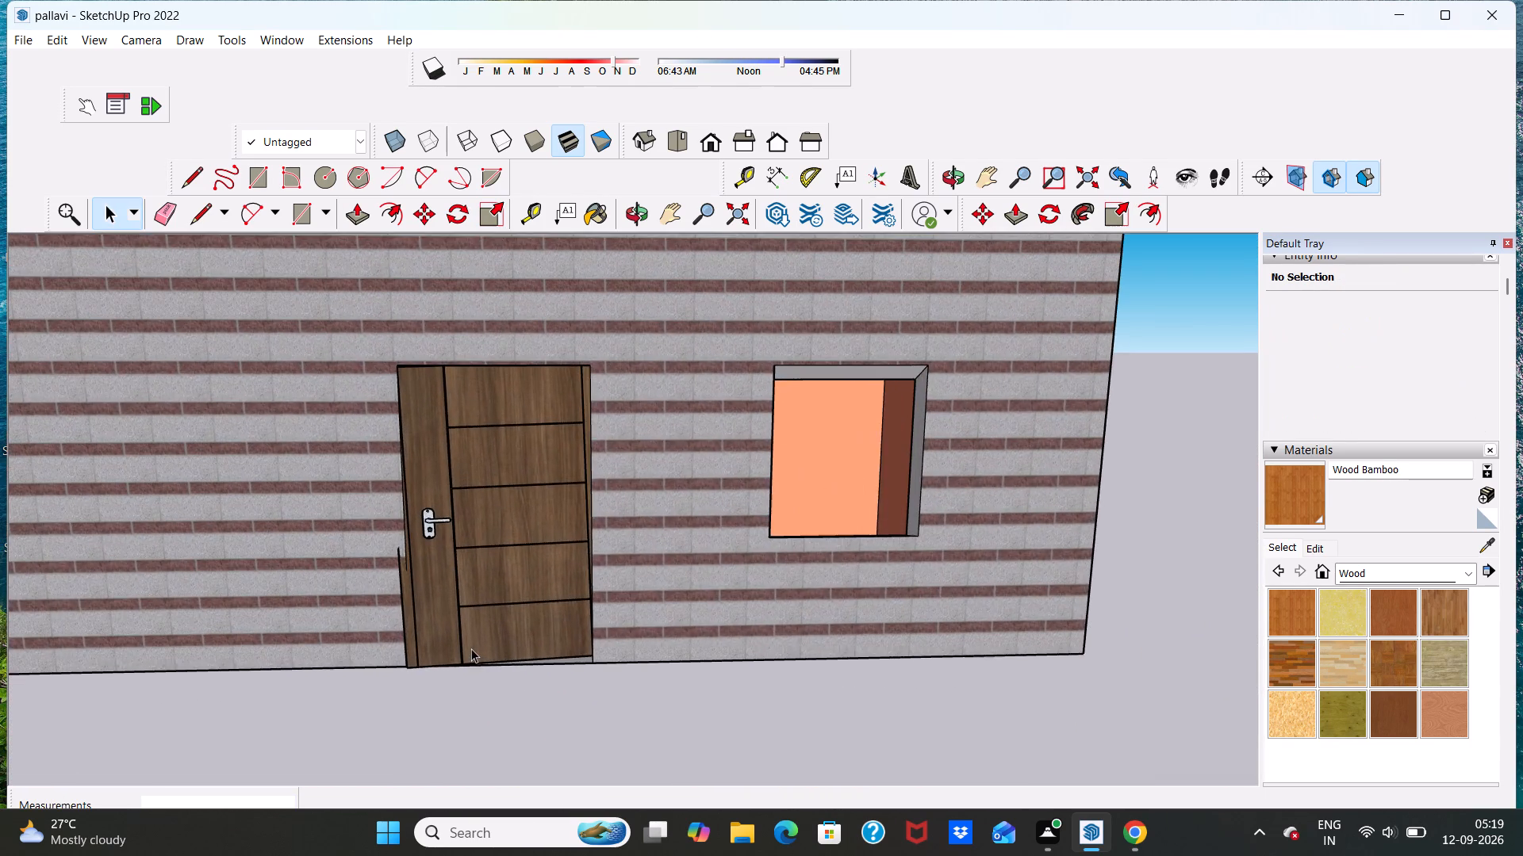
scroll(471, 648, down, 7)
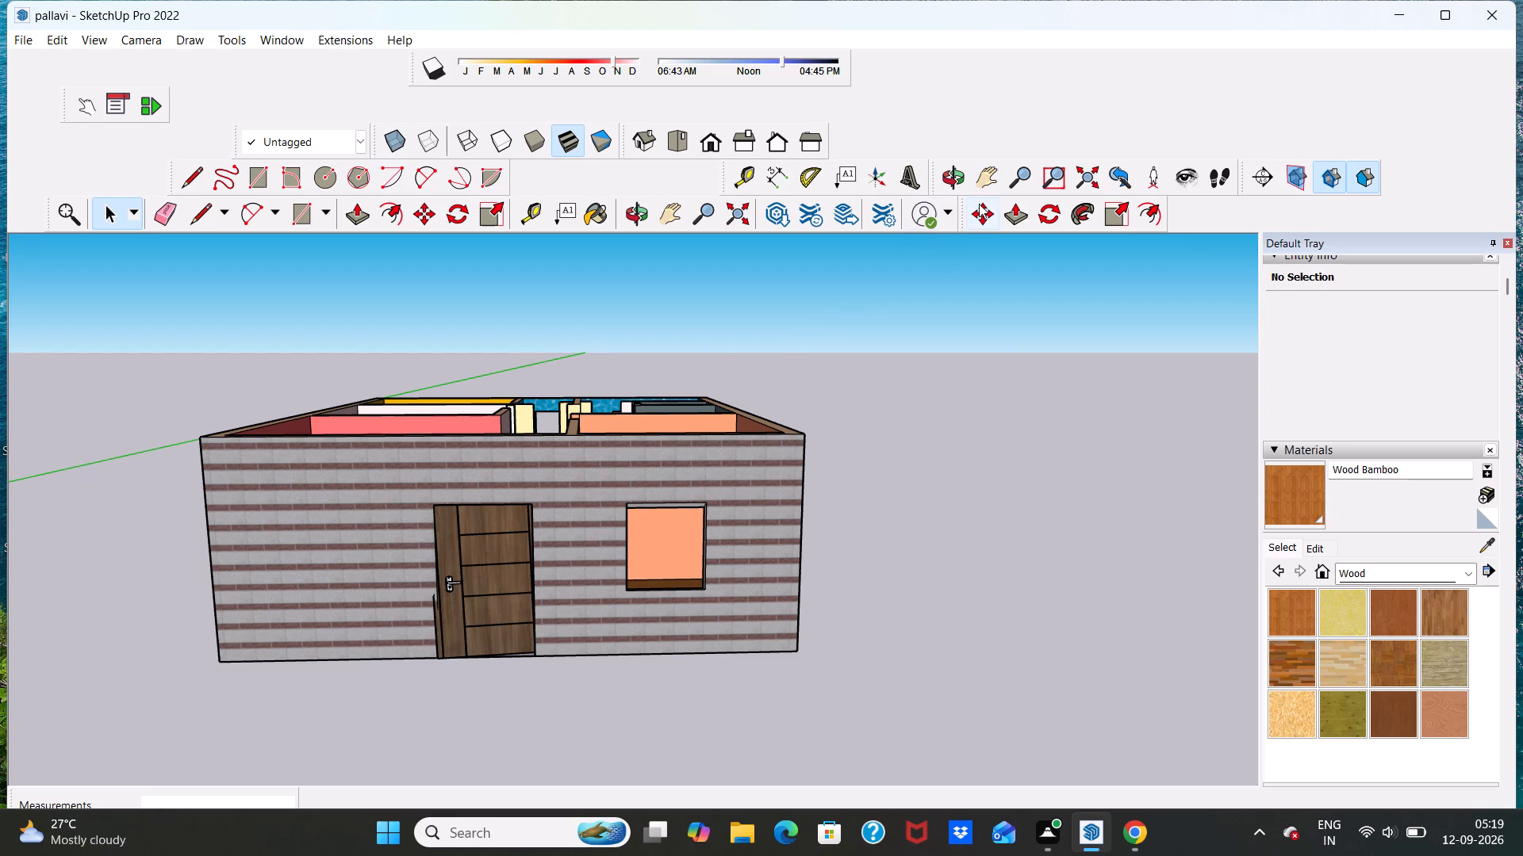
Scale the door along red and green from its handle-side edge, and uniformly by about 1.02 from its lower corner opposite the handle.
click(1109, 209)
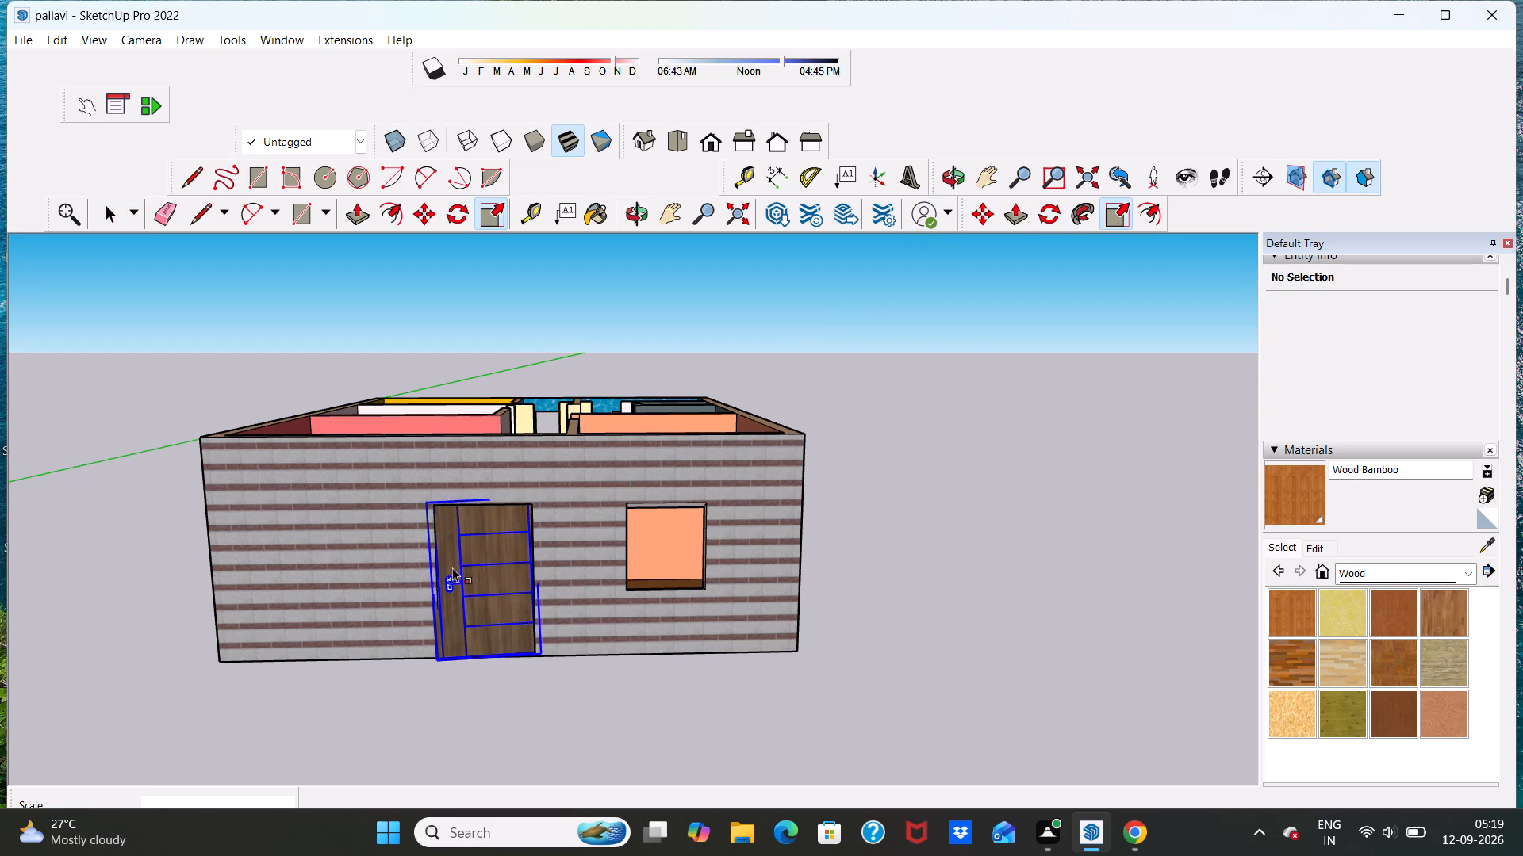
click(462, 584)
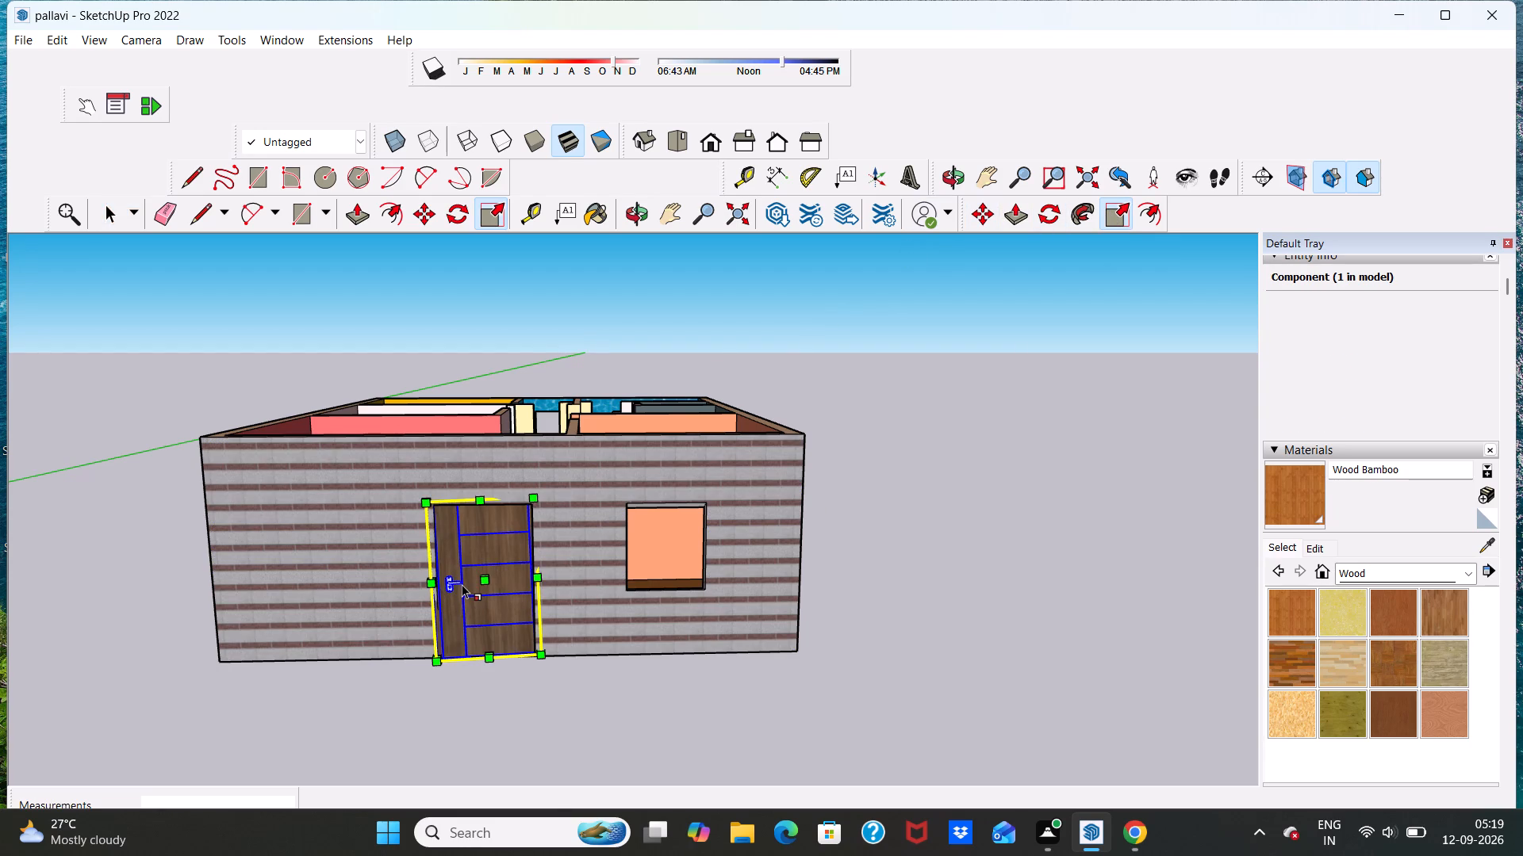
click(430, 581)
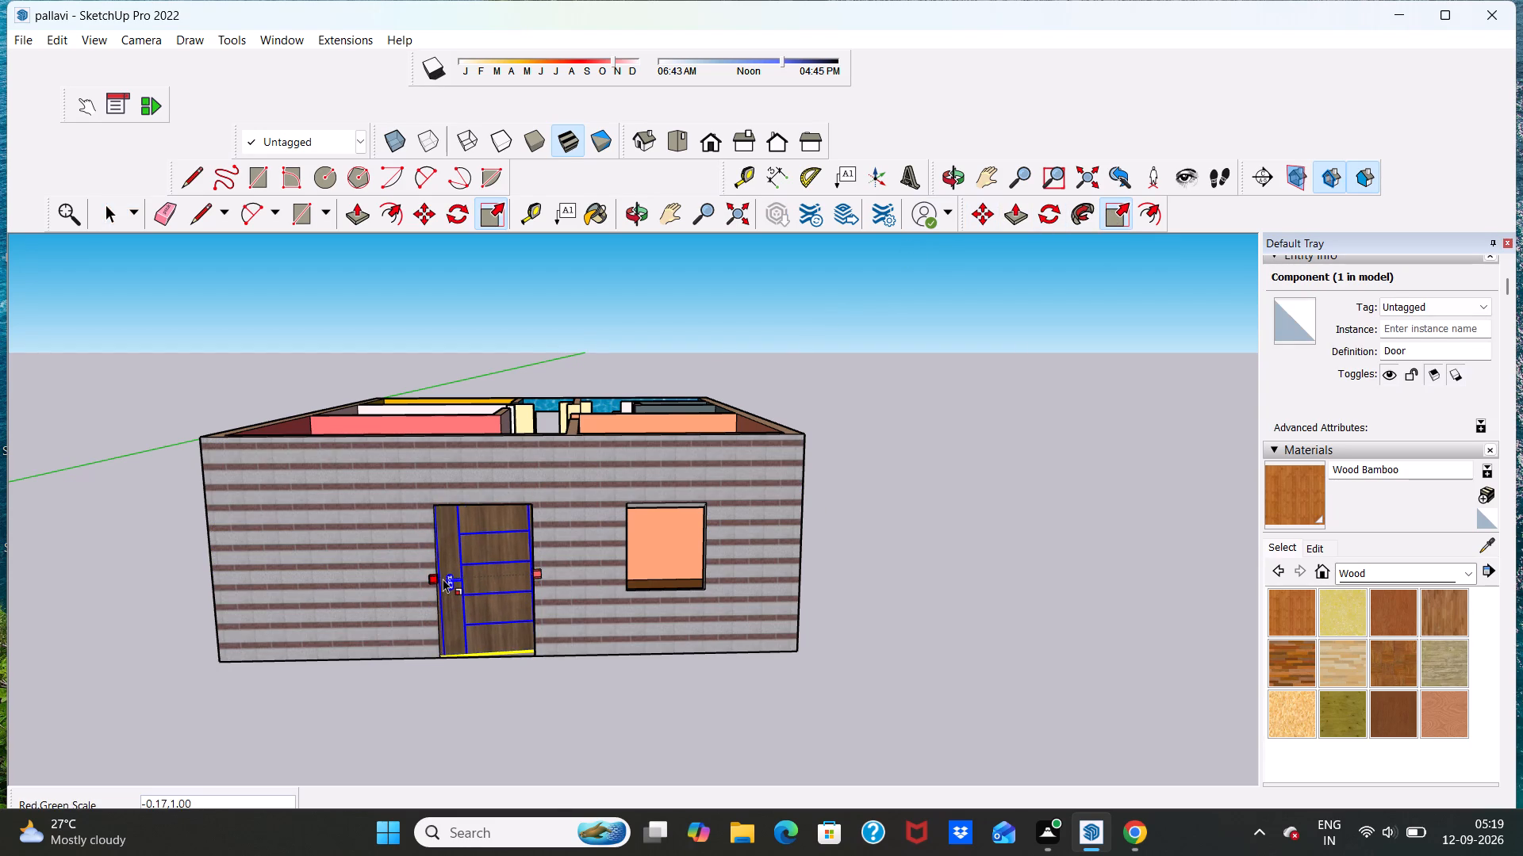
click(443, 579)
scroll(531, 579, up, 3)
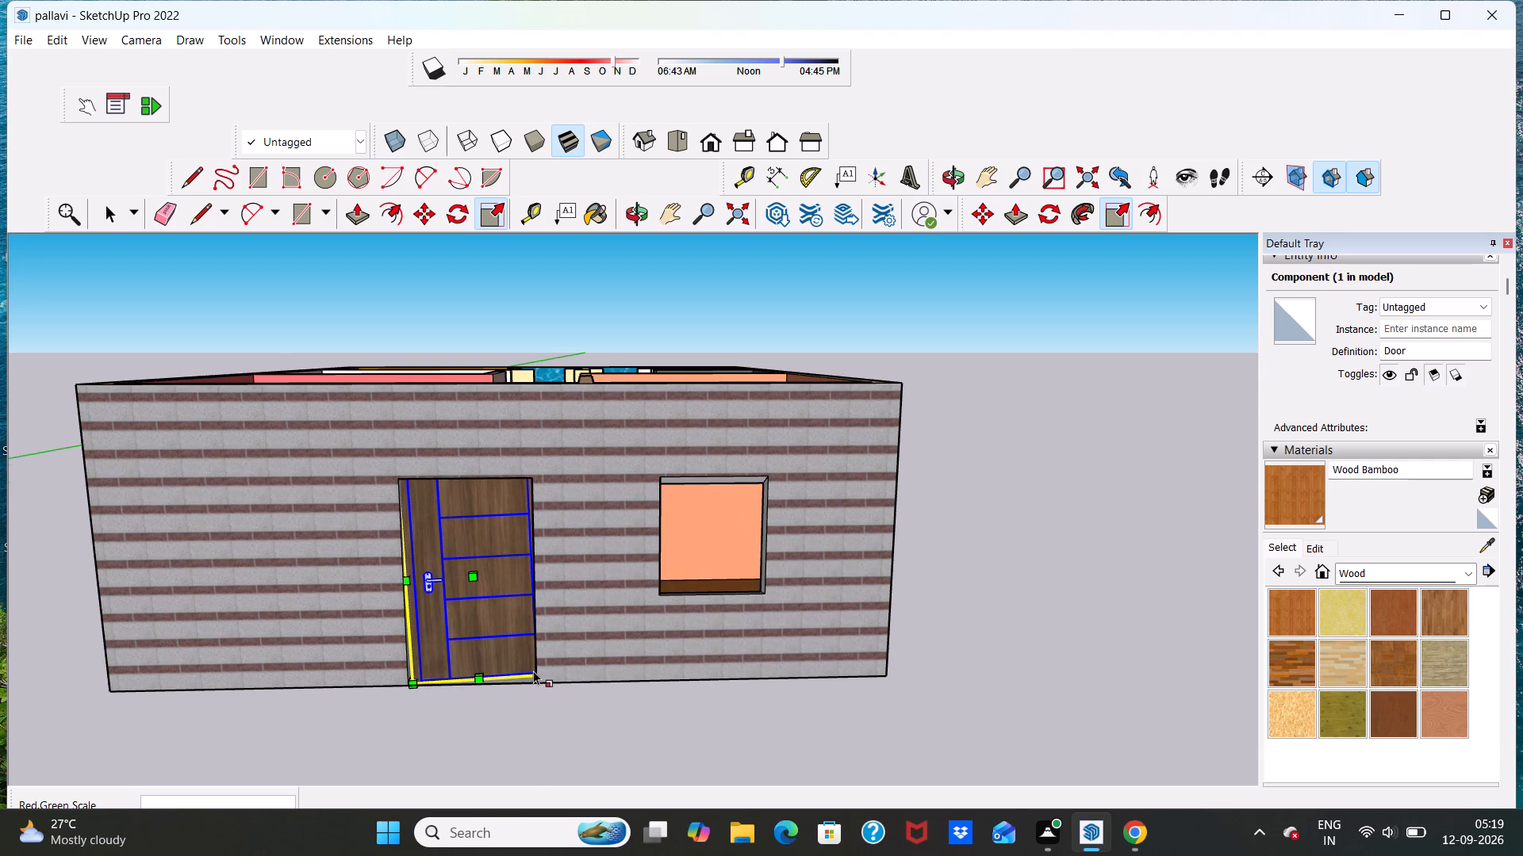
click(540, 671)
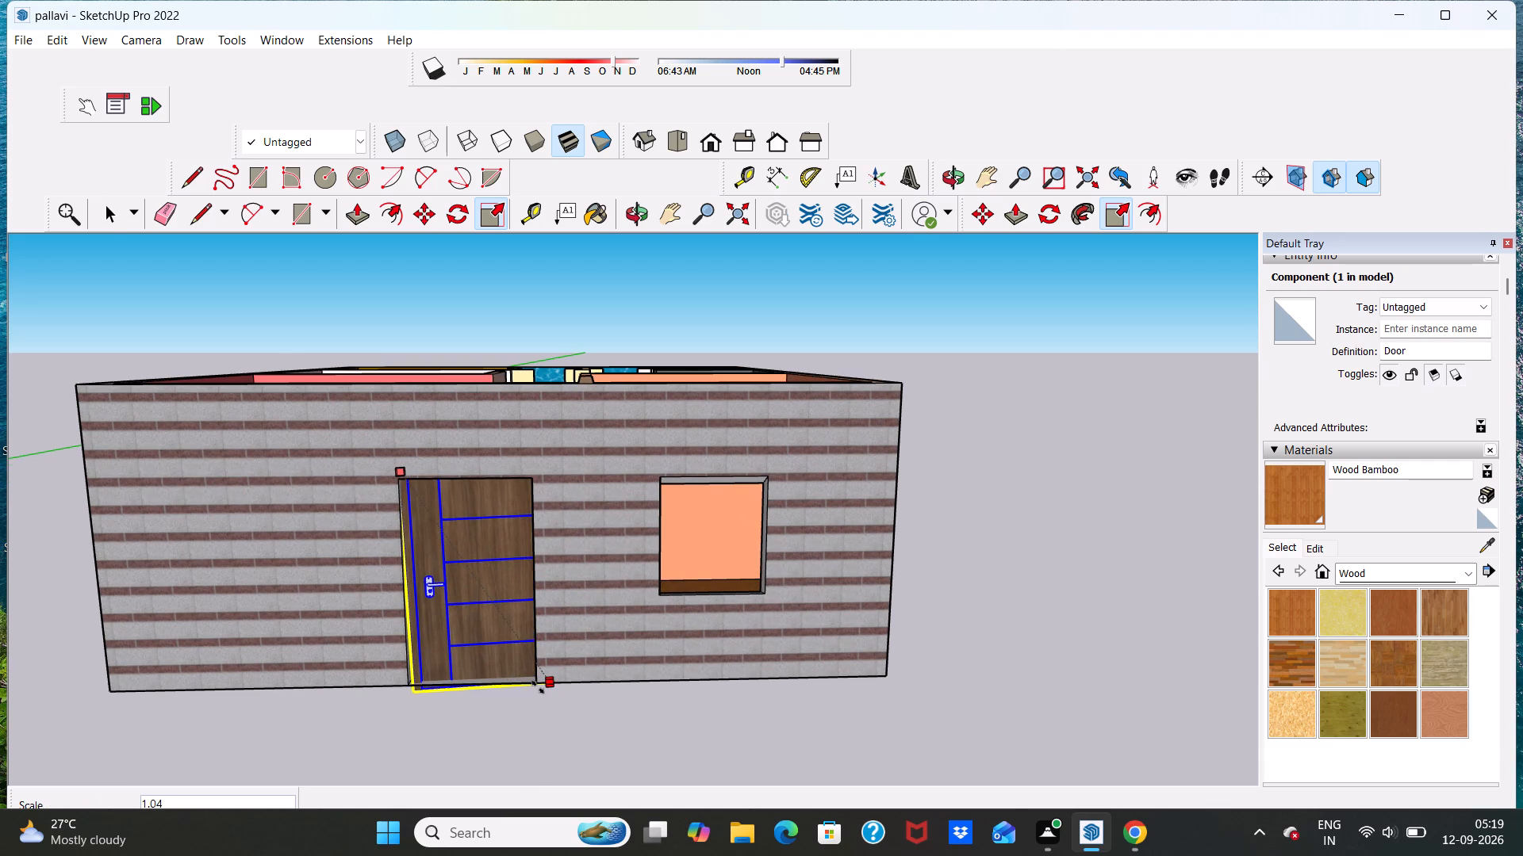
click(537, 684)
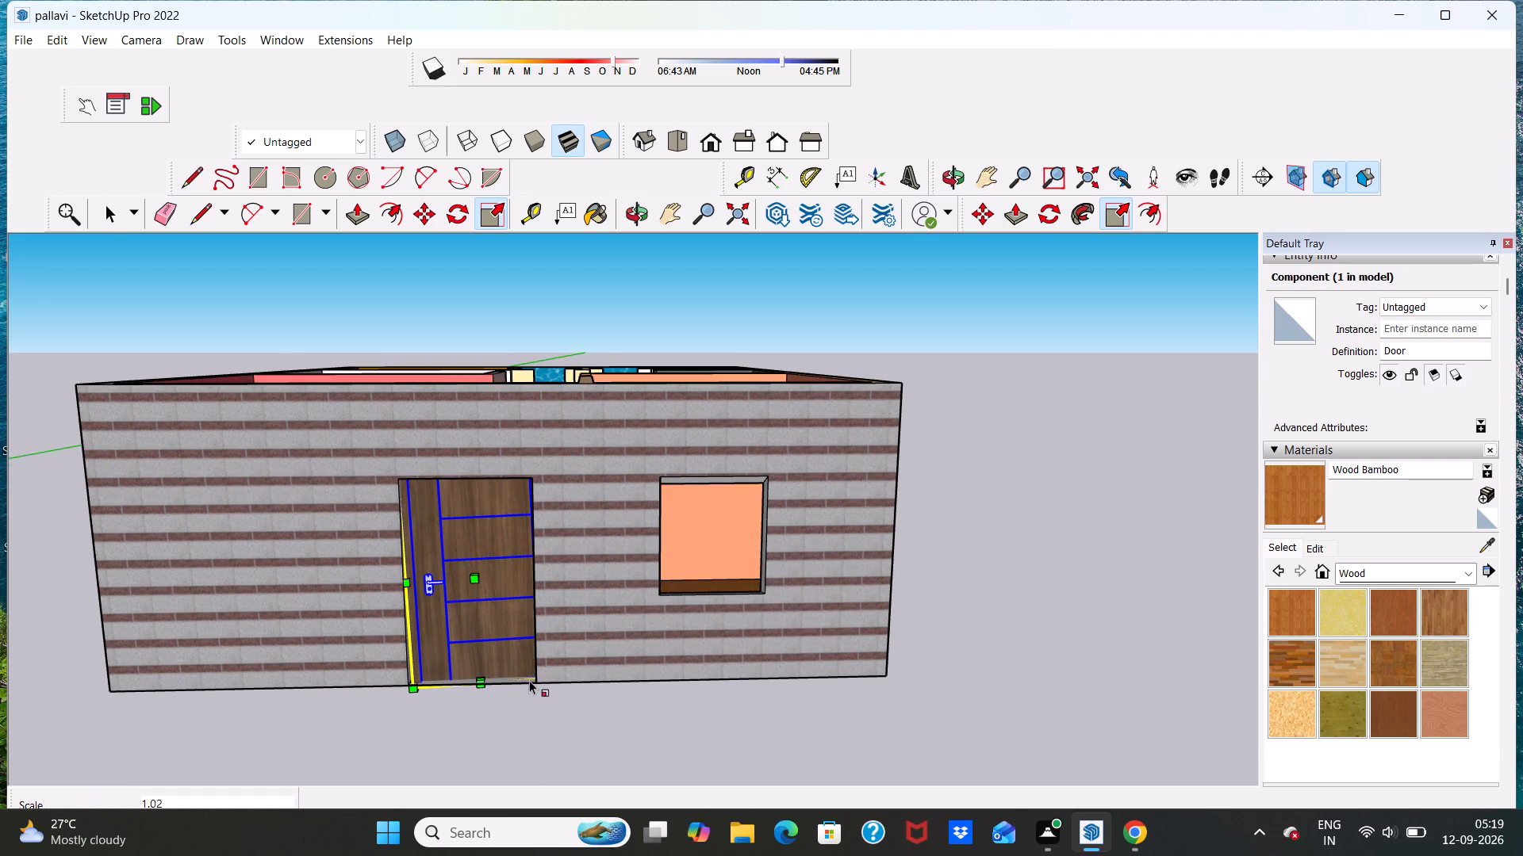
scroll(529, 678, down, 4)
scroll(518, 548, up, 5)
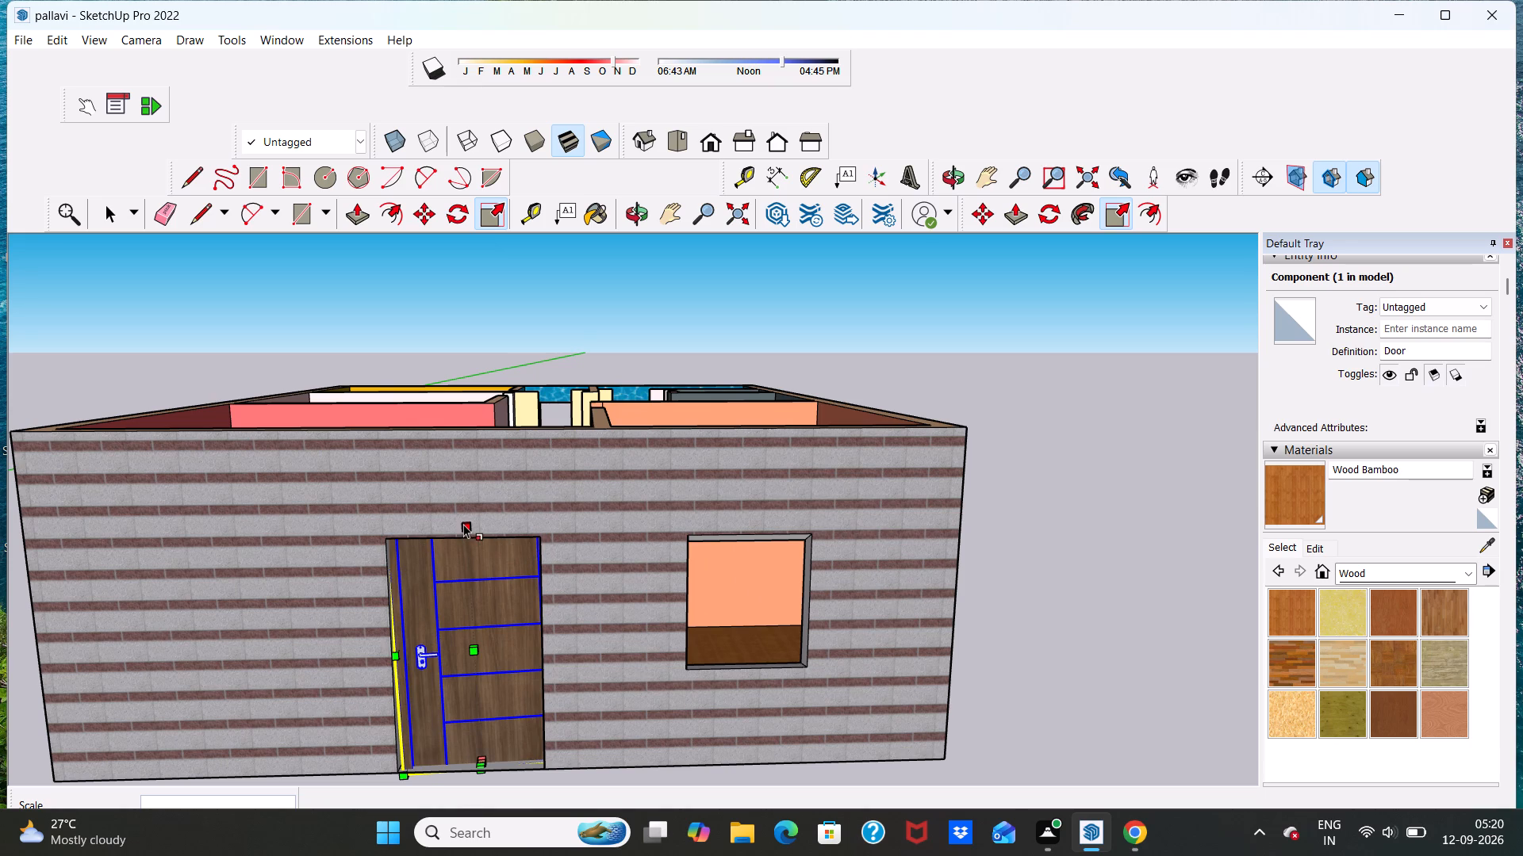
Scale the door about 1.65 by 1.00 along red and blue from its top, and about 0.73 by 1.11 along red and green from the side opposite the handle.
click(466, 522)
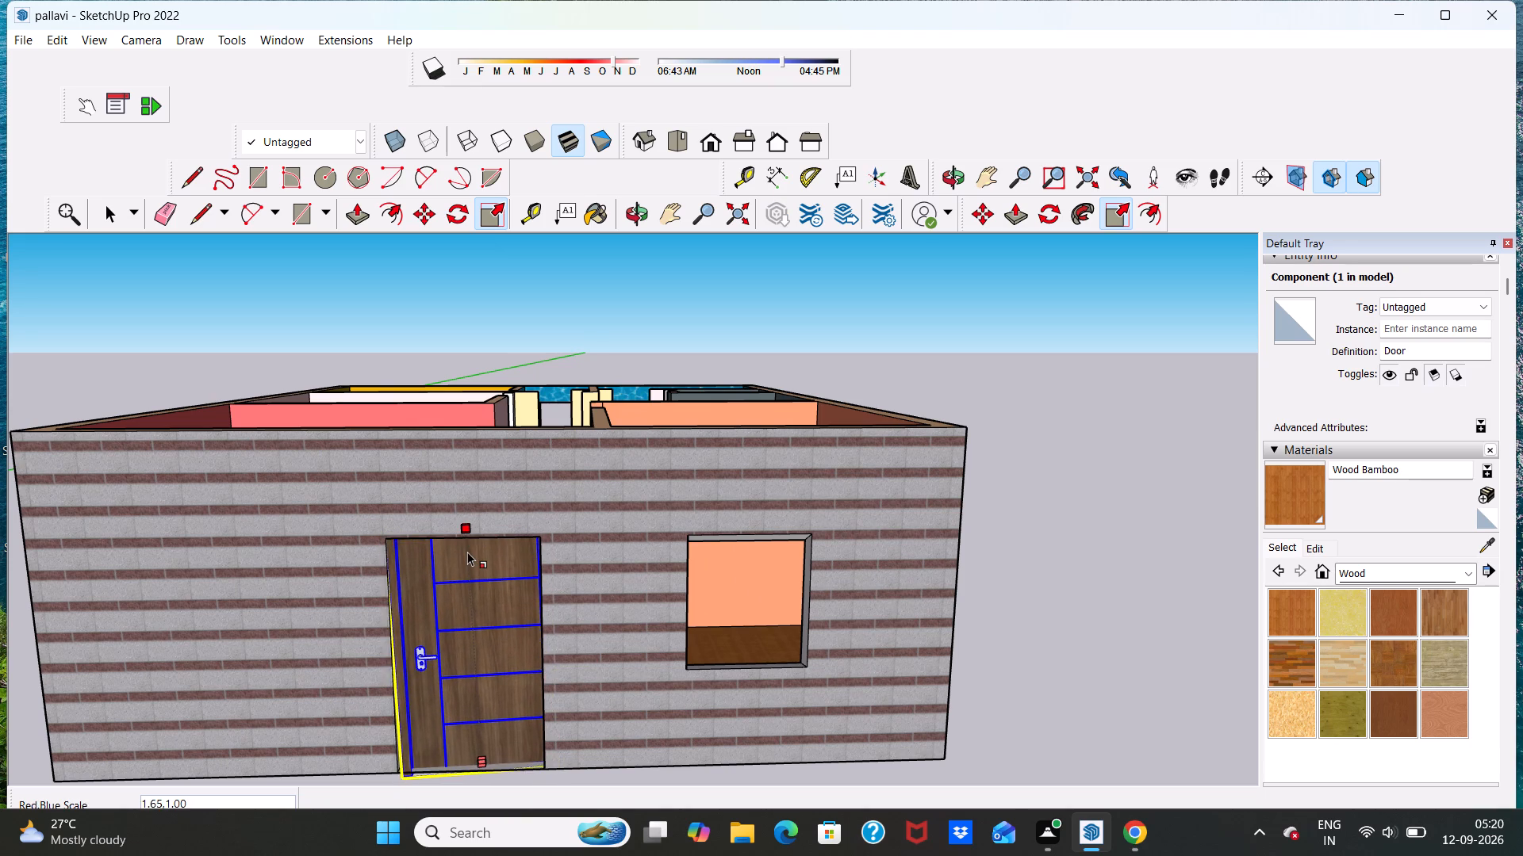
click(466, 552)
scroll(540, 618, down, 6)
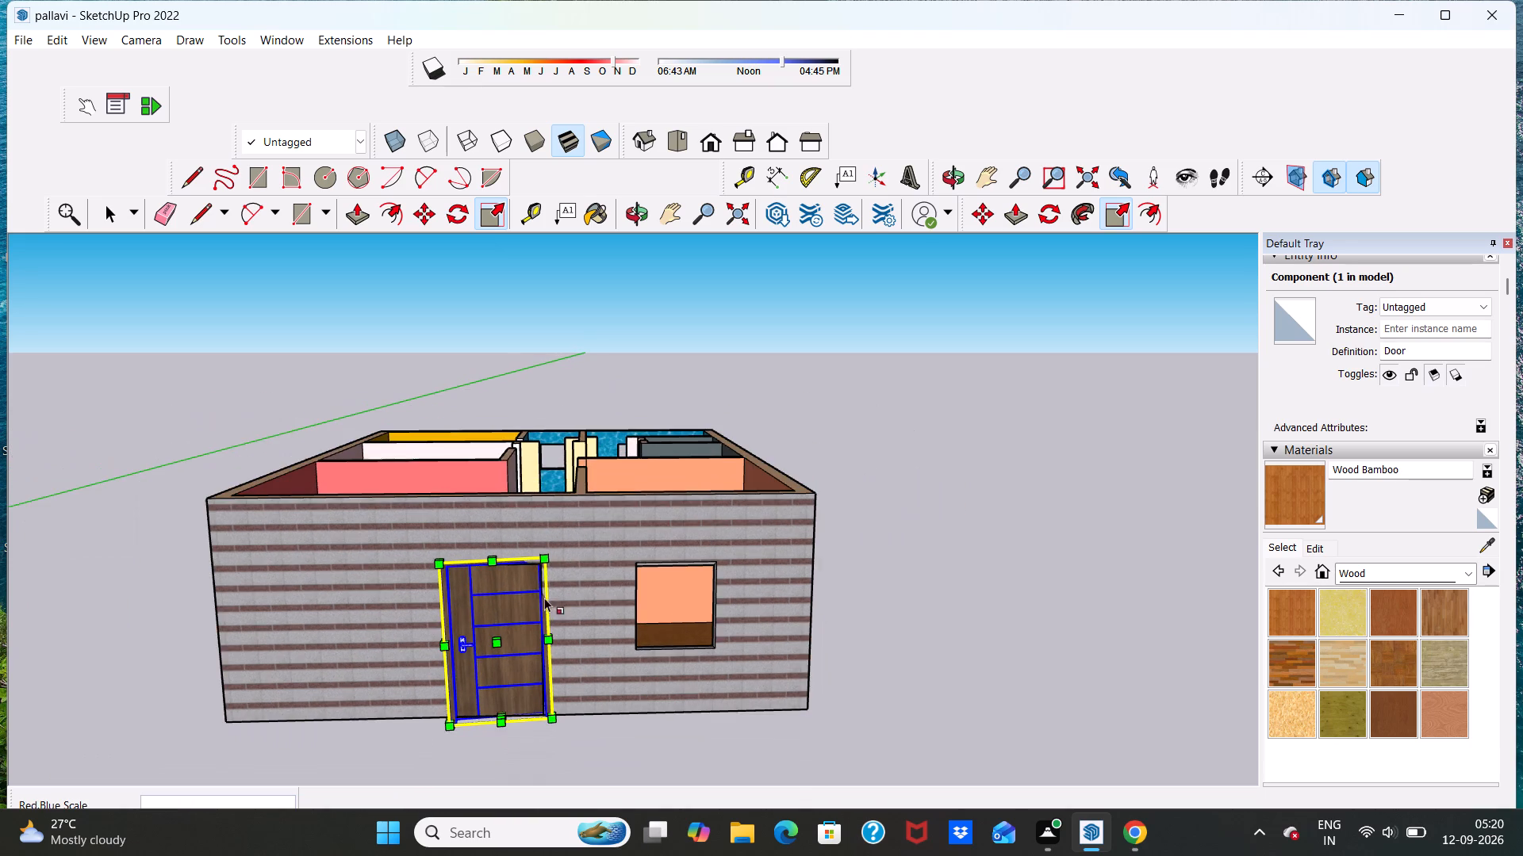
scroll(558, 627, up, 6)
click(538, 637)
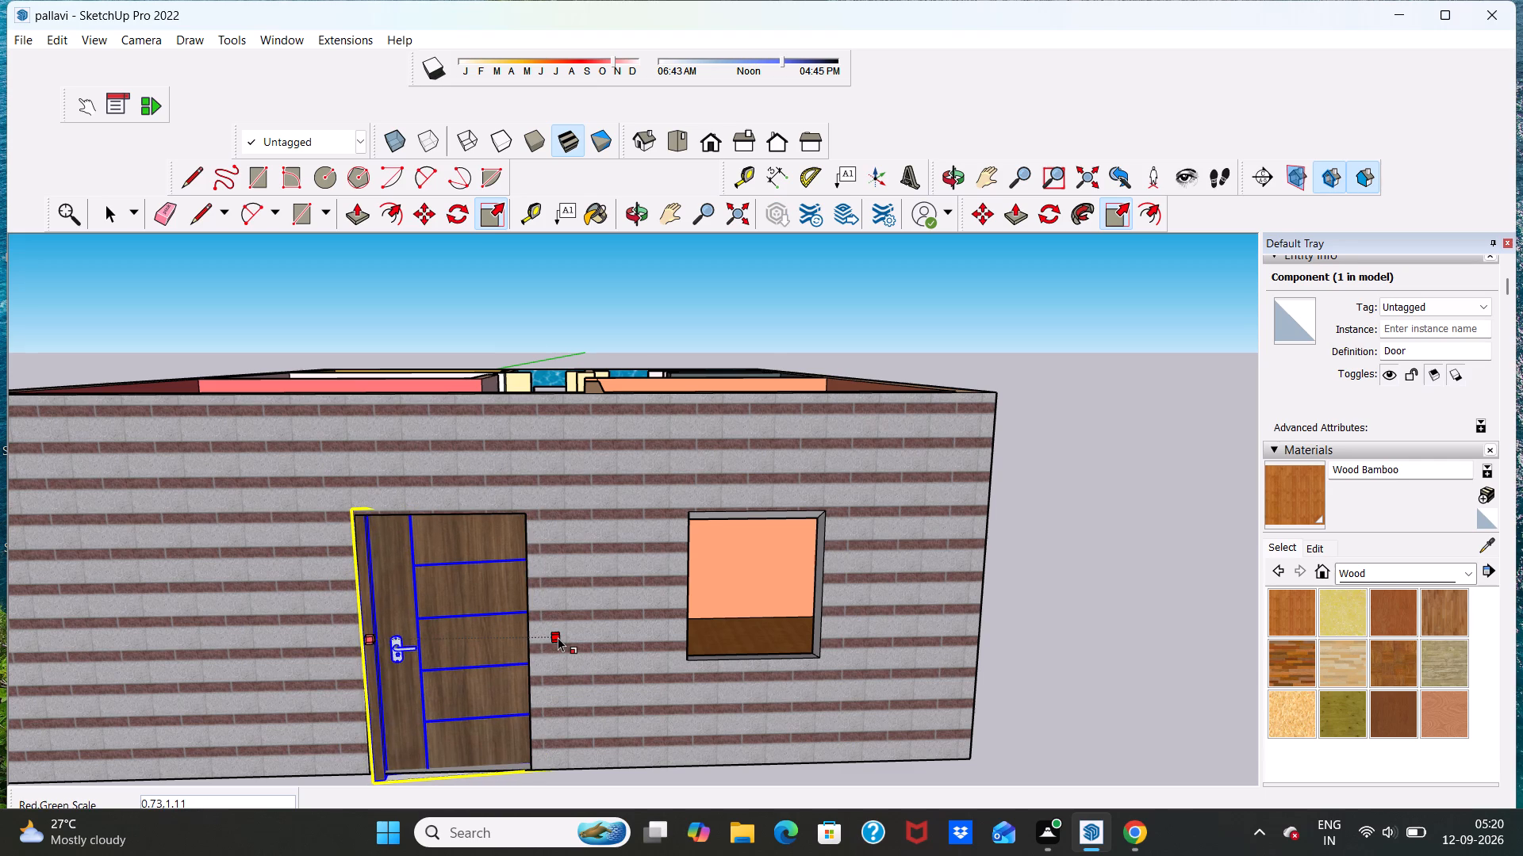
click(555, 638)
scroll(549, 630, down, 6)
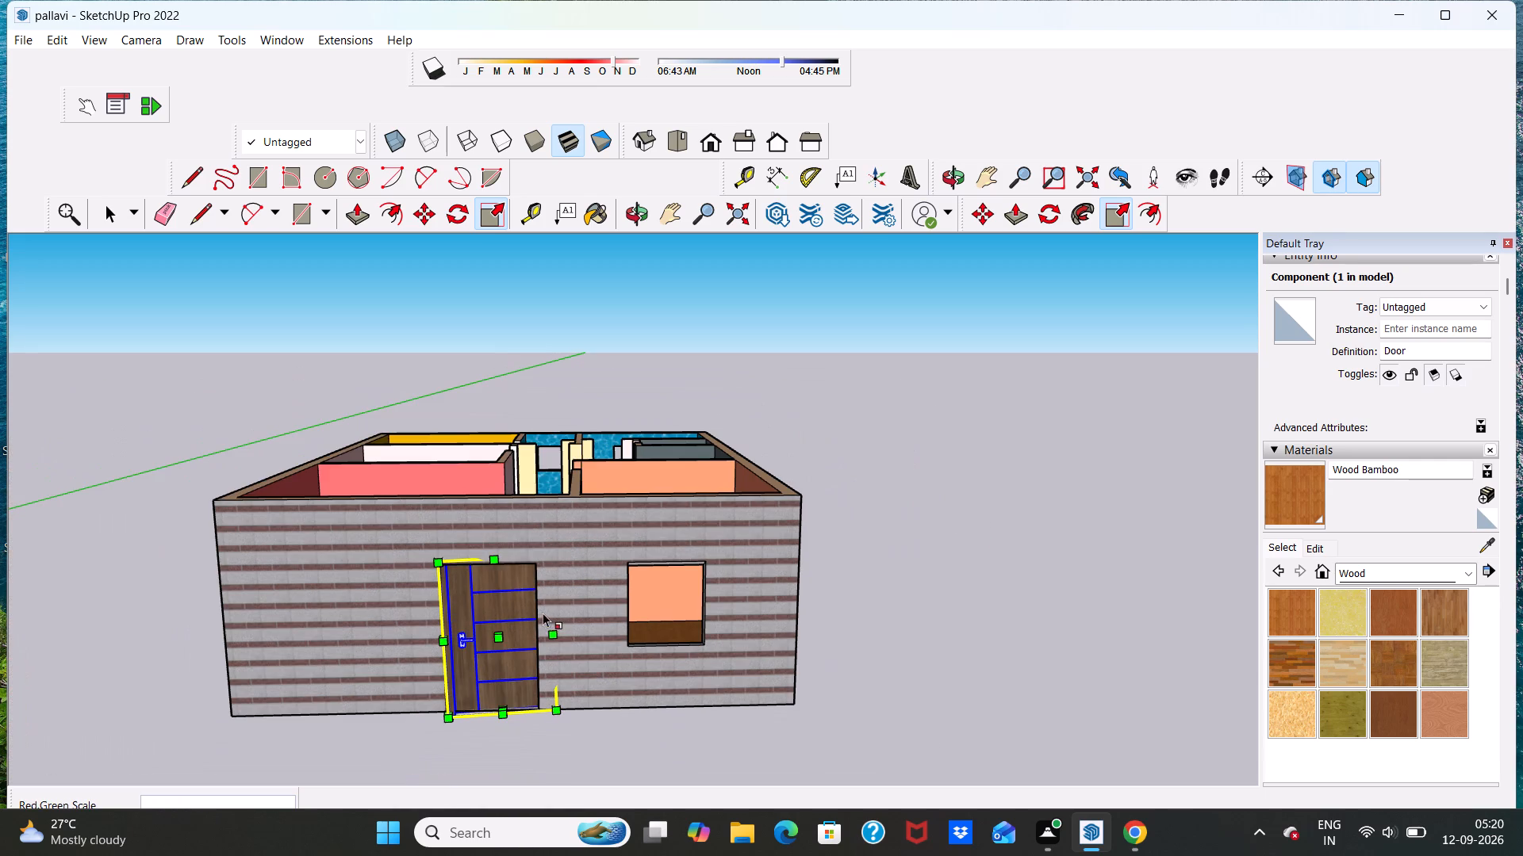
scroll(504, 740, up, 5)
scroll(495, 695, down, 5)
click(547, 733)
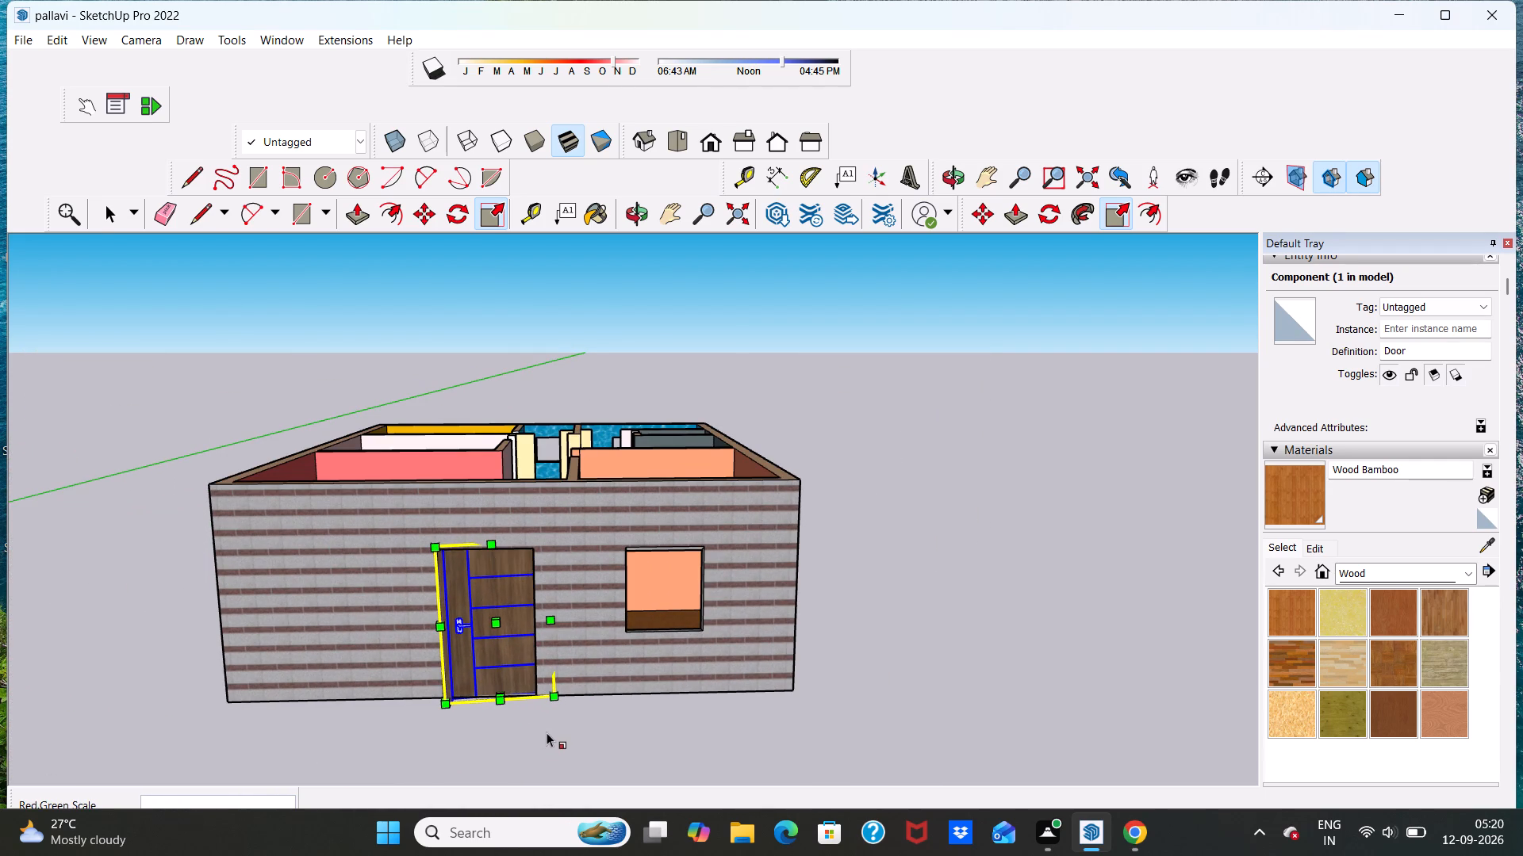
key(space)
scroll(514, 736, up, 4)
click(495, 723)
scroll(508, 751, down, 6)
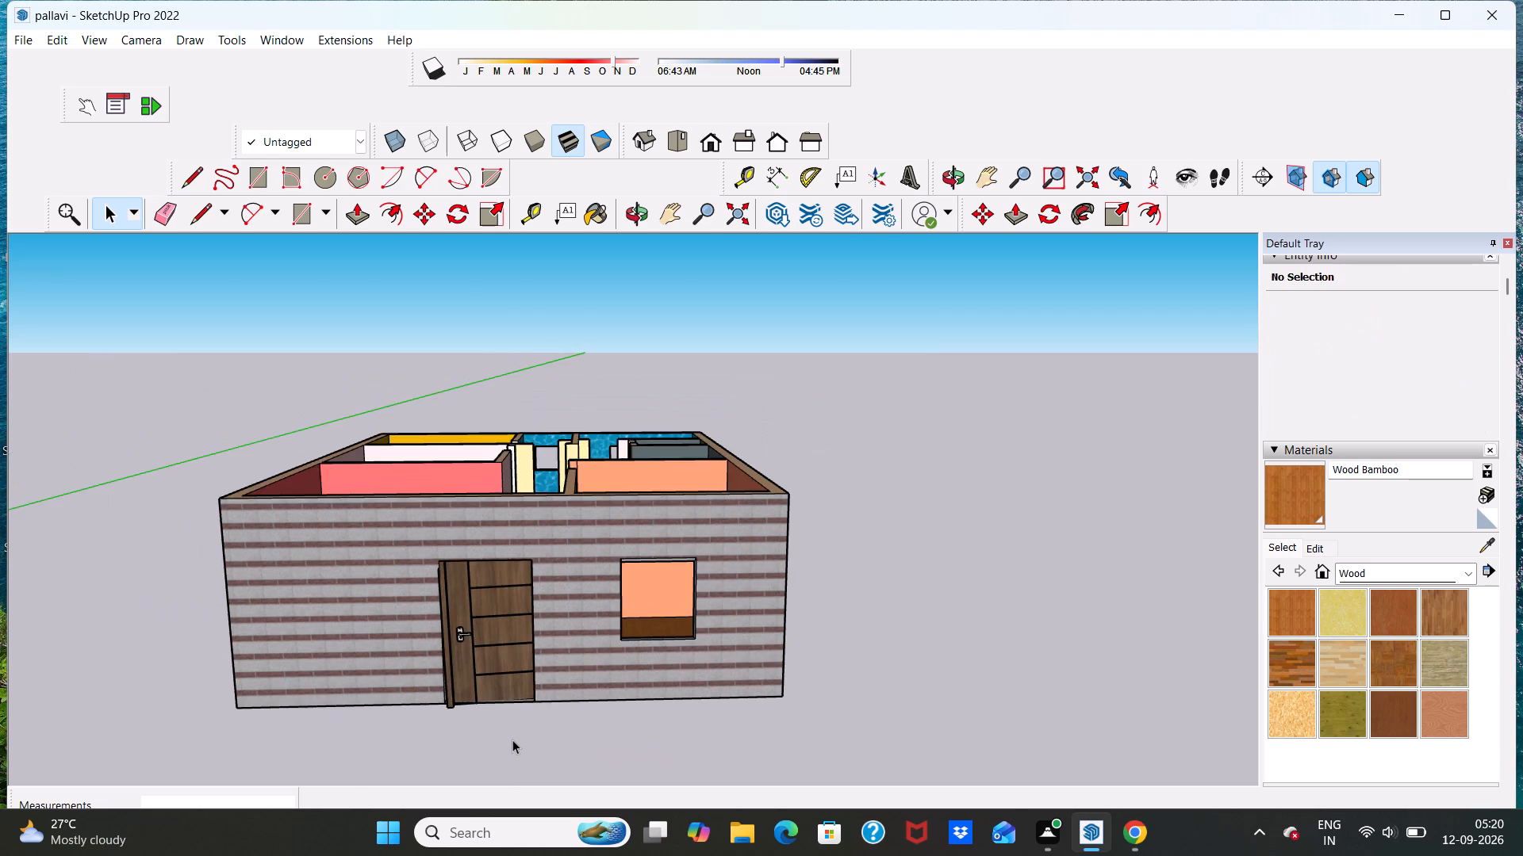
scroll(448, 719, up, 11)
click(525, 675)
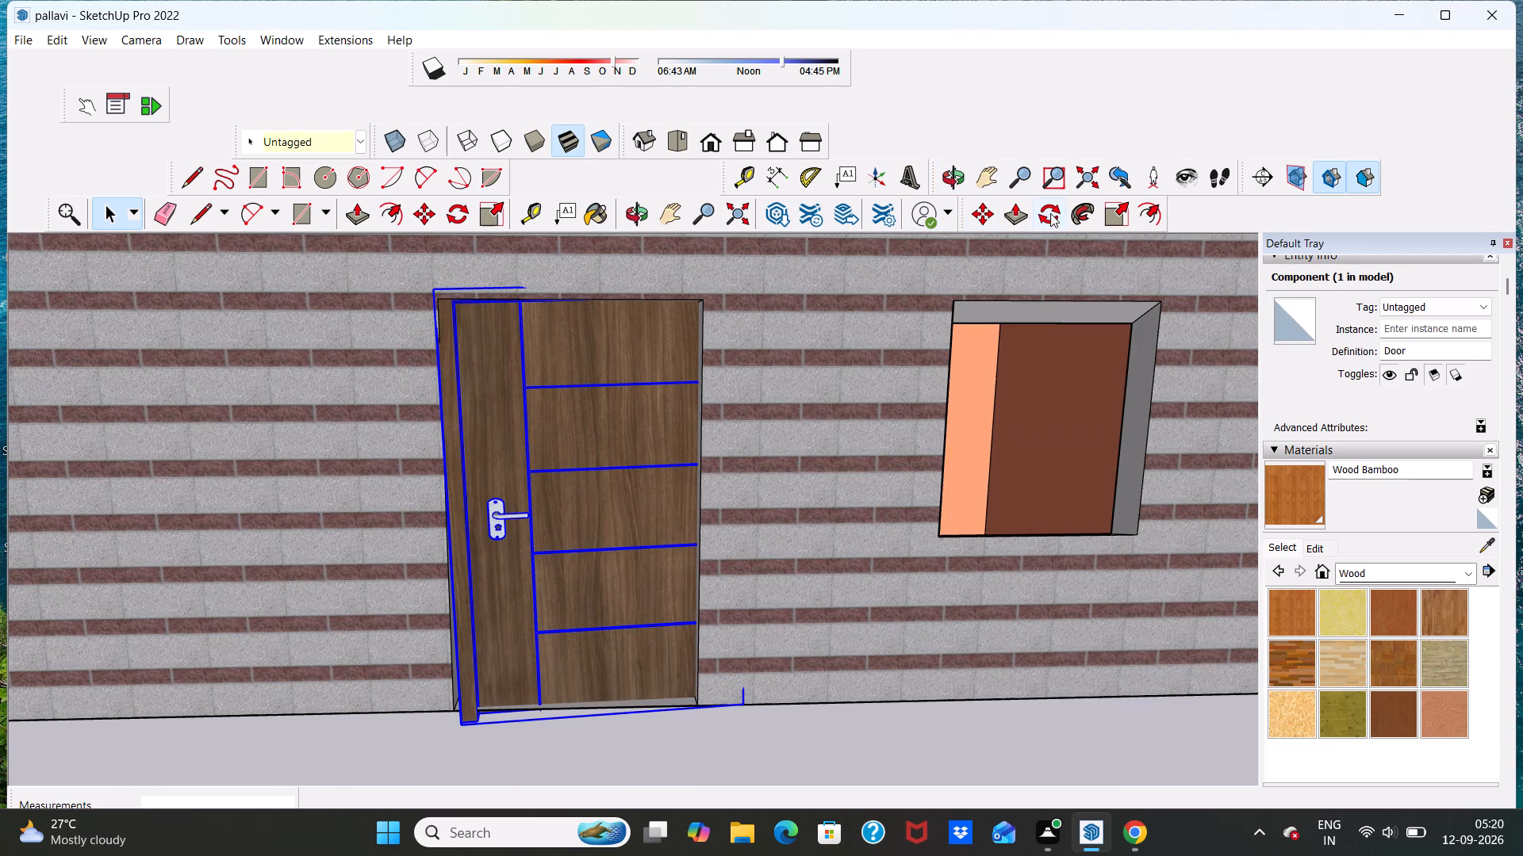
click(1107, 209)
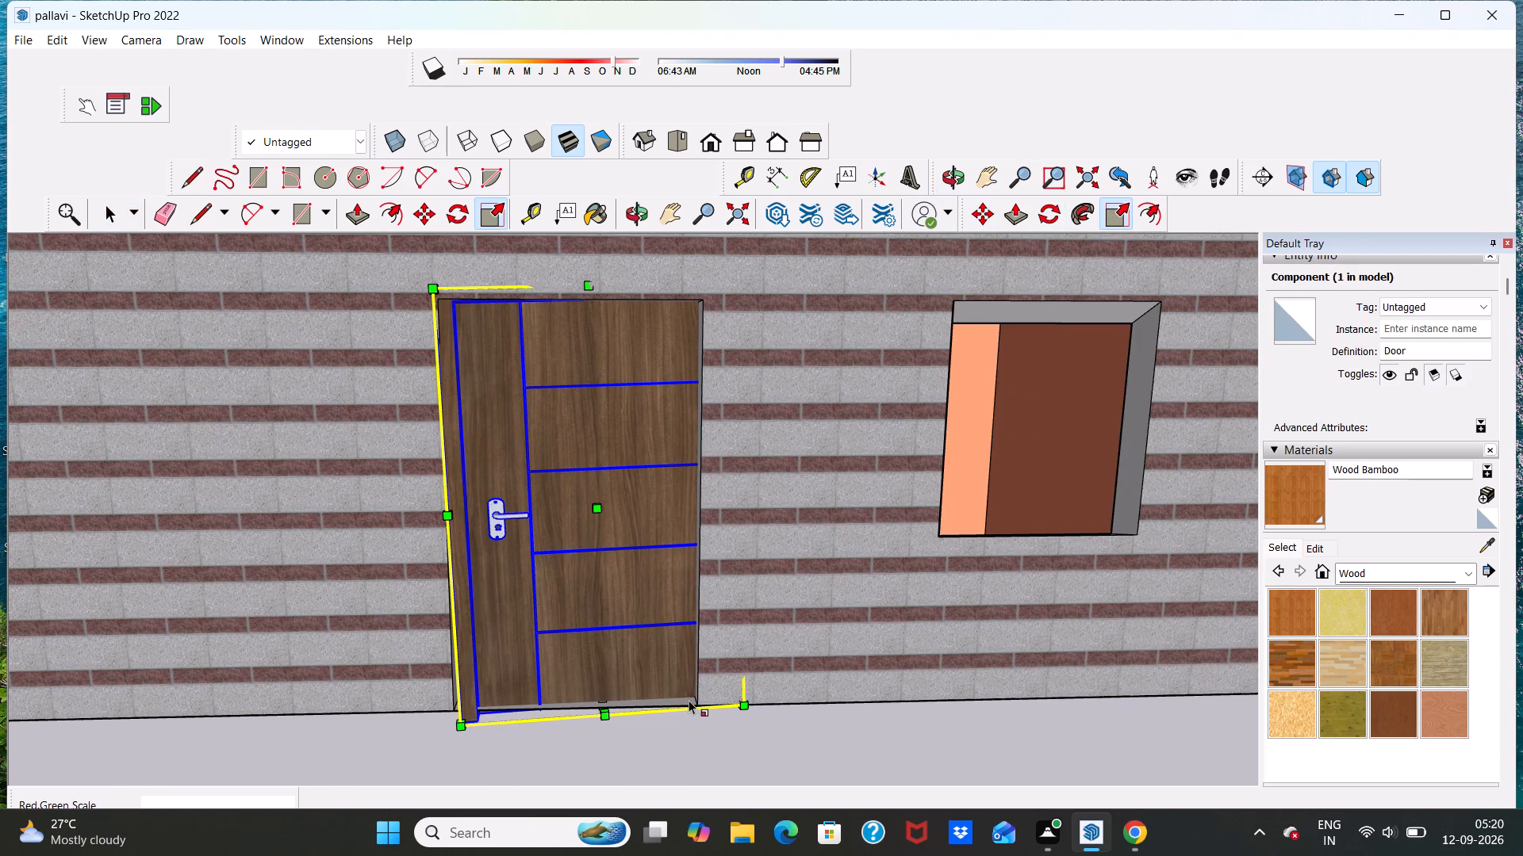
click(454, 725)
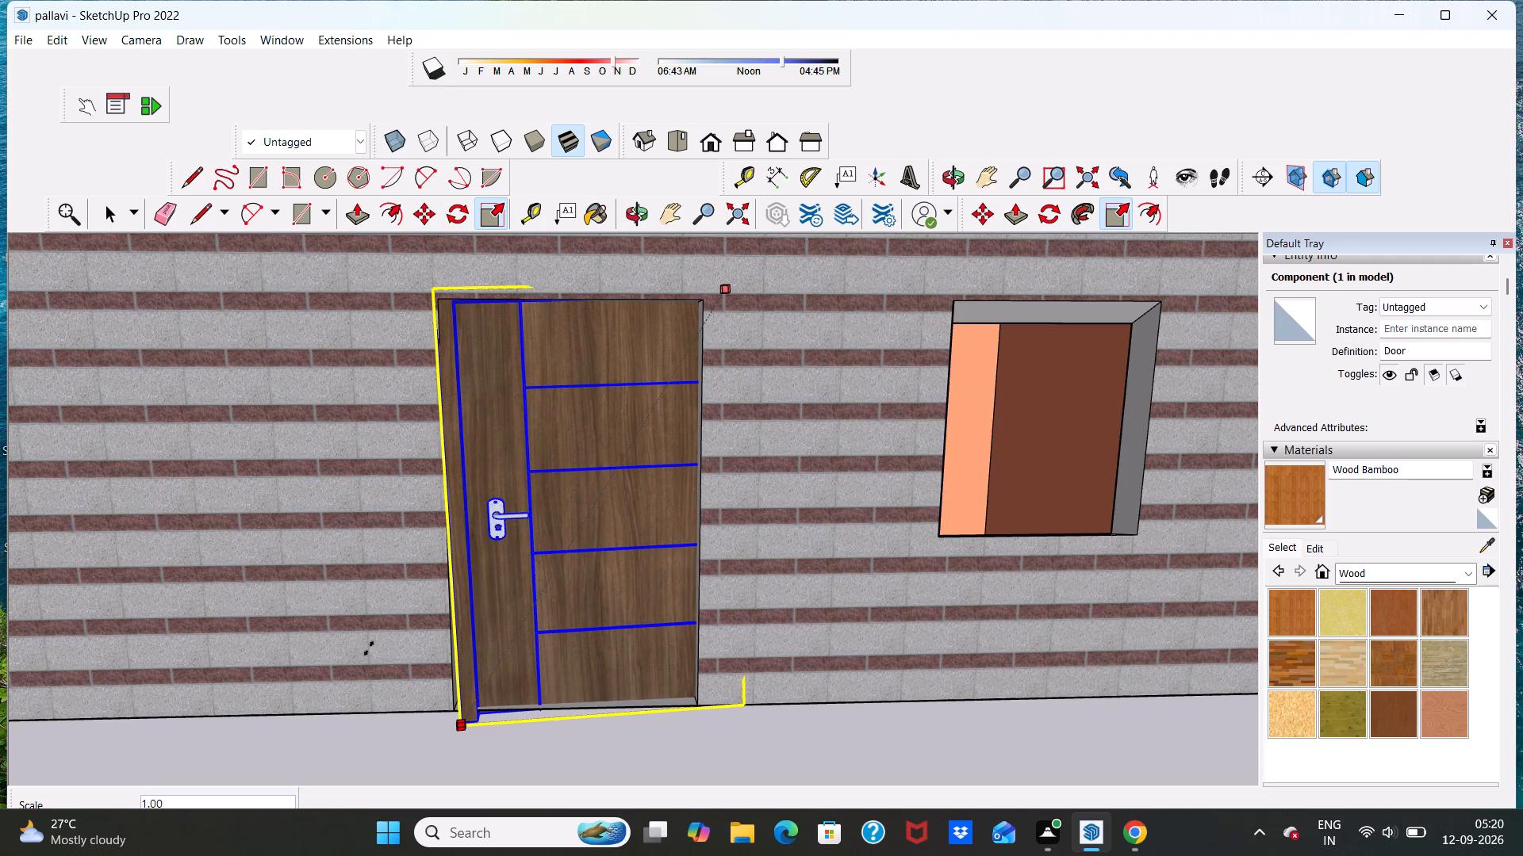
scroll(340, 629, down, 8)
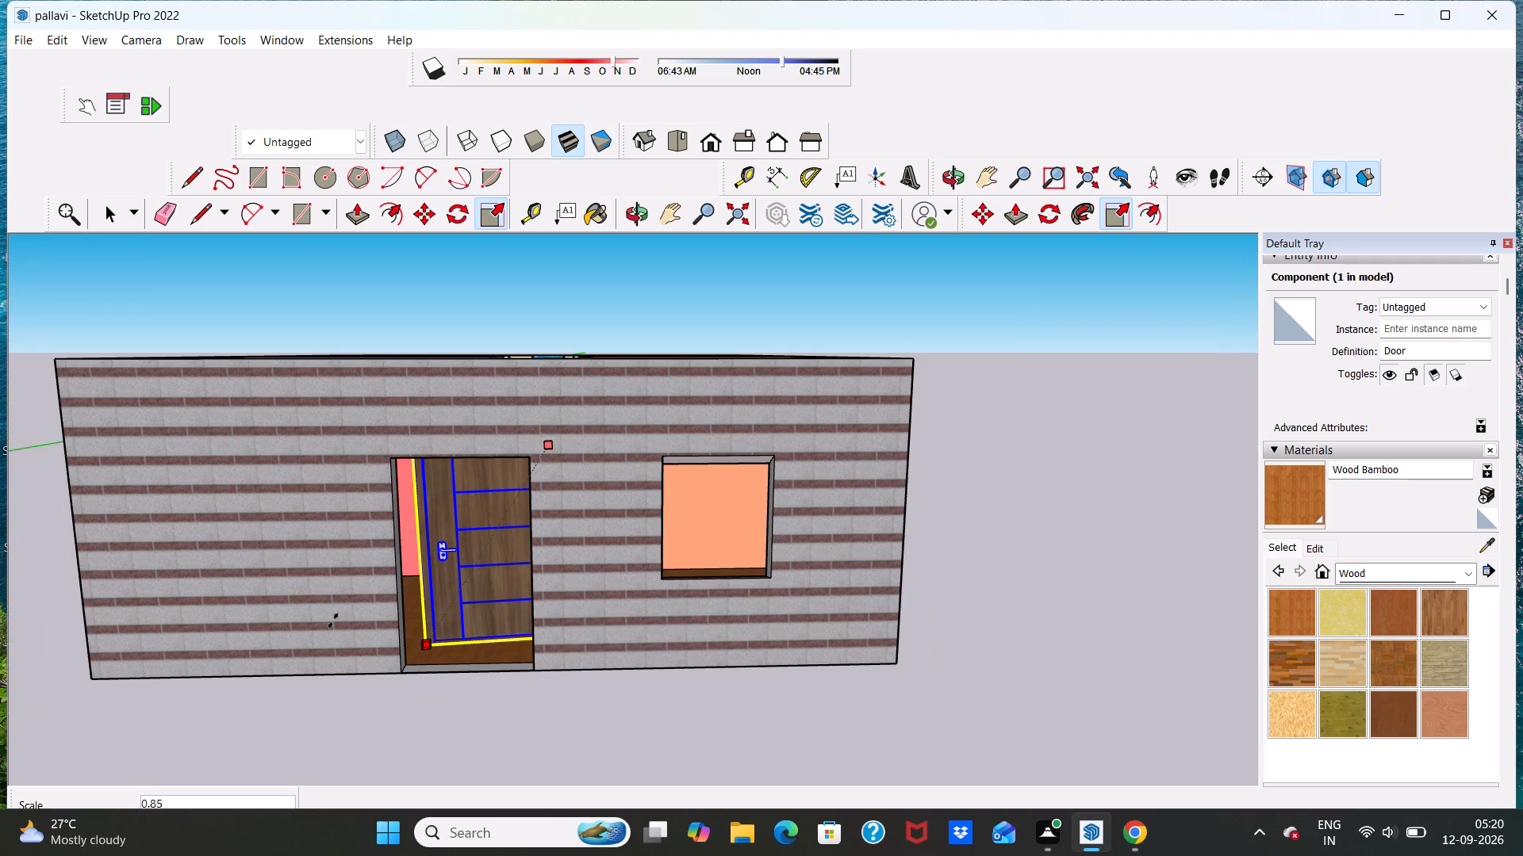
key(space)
Undo the door's scaling, moves and rotation back to its original position standing beside the house.
key(ctrl+z)
key(ctrl+z)
key(ctrl+z)
key(ctrl+z)
key(ctrl+z)
key(ctrl+z)
key(ctrl+z)
key(ctrl+z)
key(ctrl+z)
key(ctrl+z)
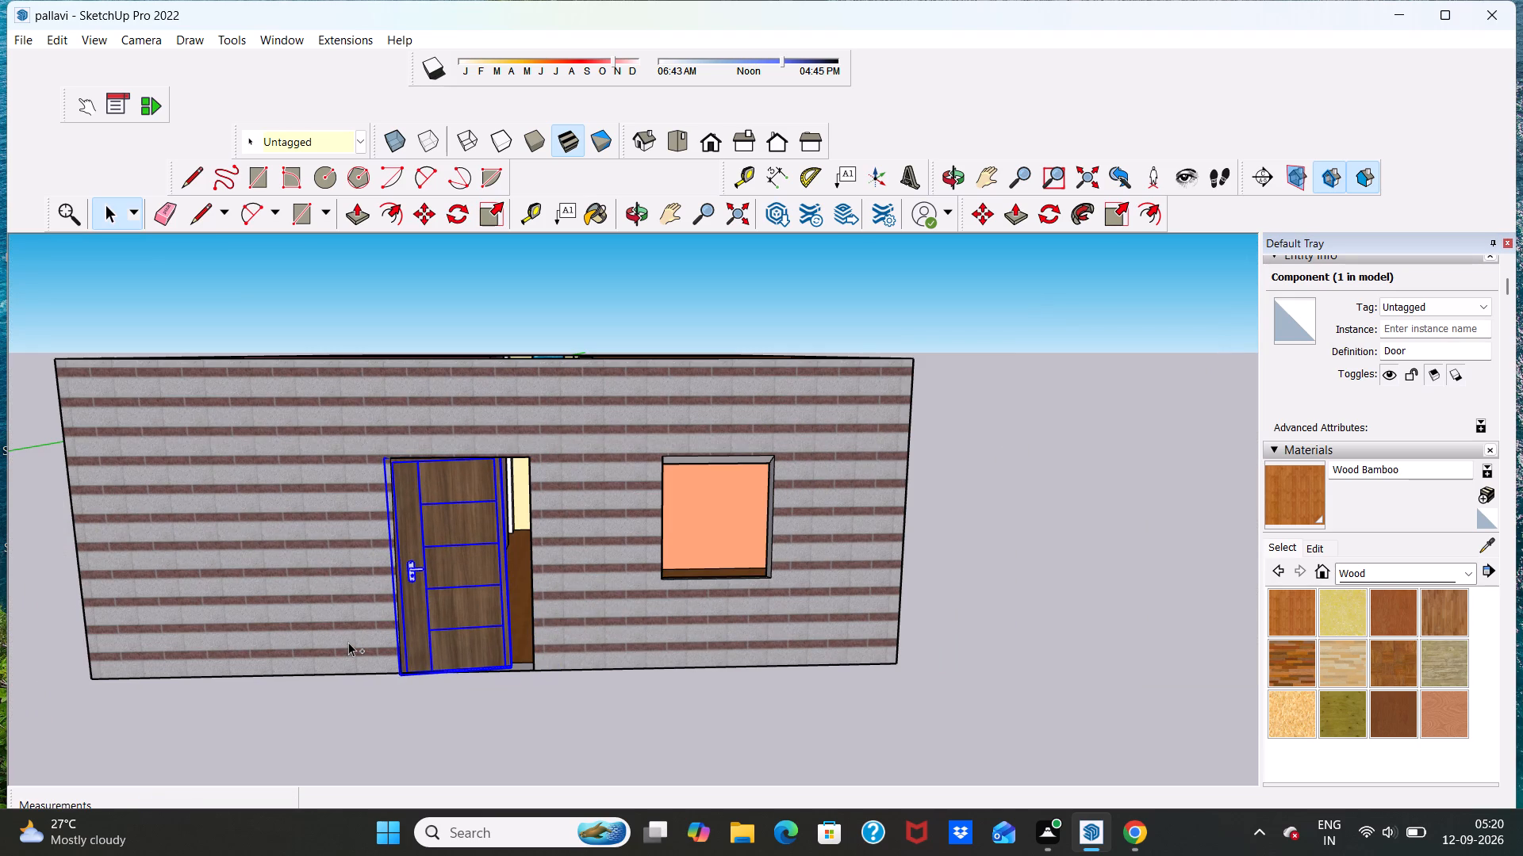
key(ctrl+z)
key(ctrl+z)
key(ctrl+z)
key(ctrl+z)
key(ctrl+z)
key(ctrl+z)
Scale the freestanding door uniformly about 0.99 from its upper handle-side corner, and about -2.26 by 1.18 along red and green from its handle-side edge.
scroll(347, 640, down, 10)
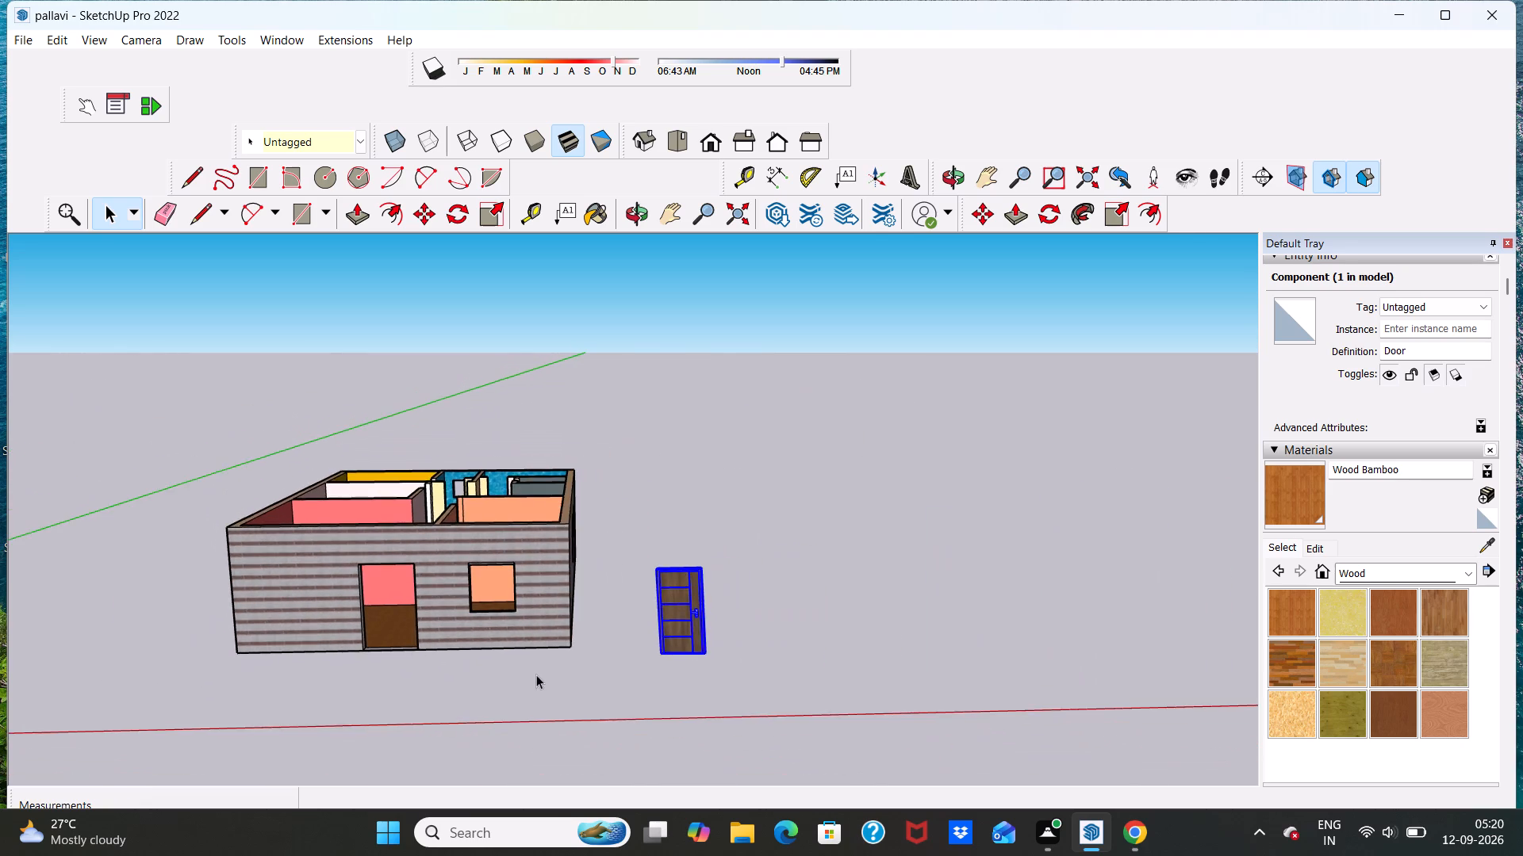
scroll(581, 668, up, 10)
scroll(761, 594, down, 6)
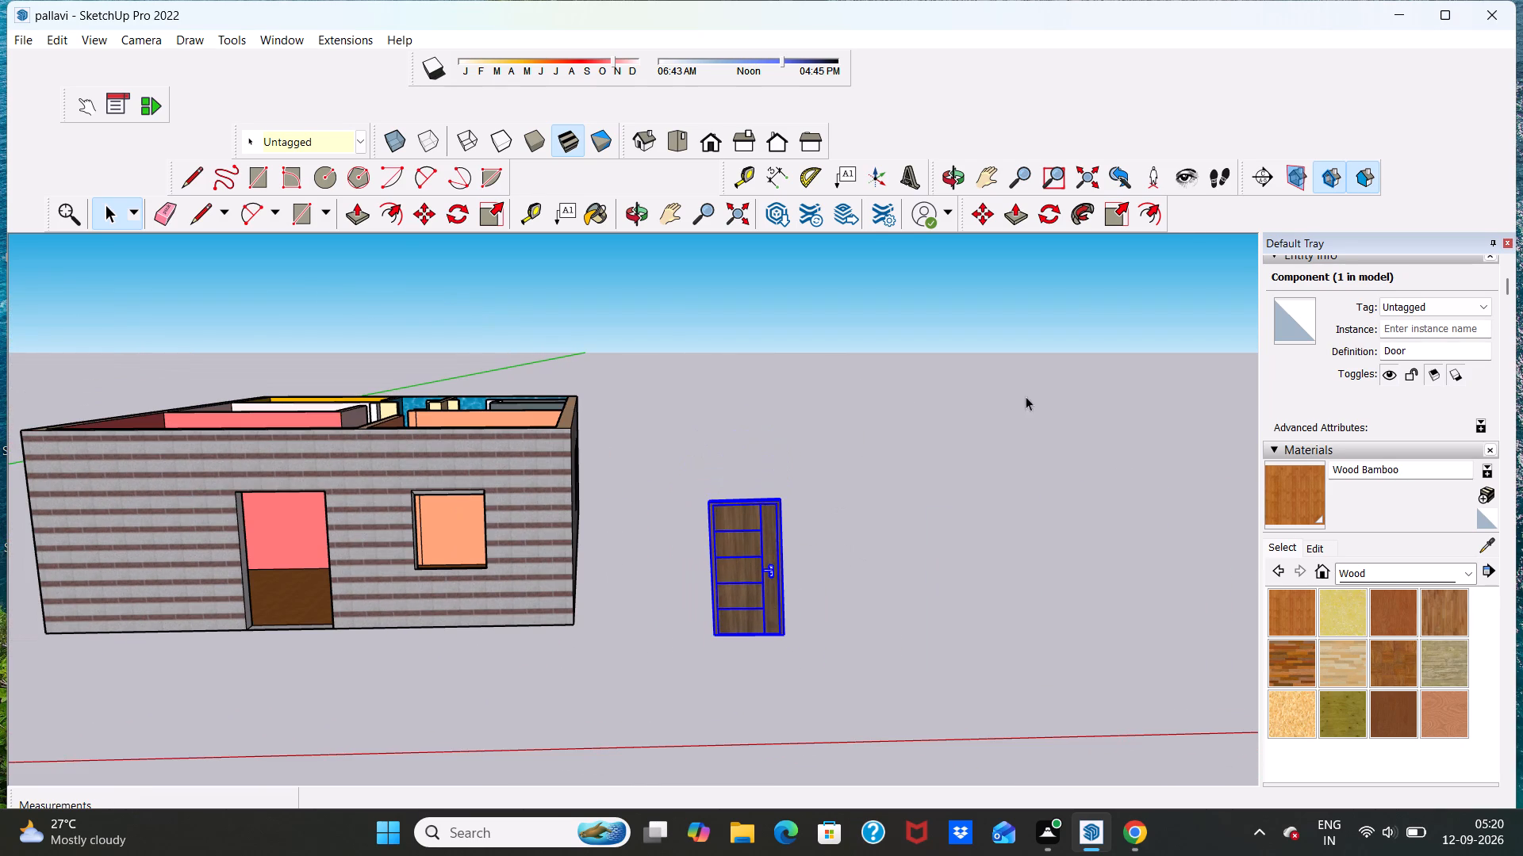
click(1108, 197)
click(1109, 208)
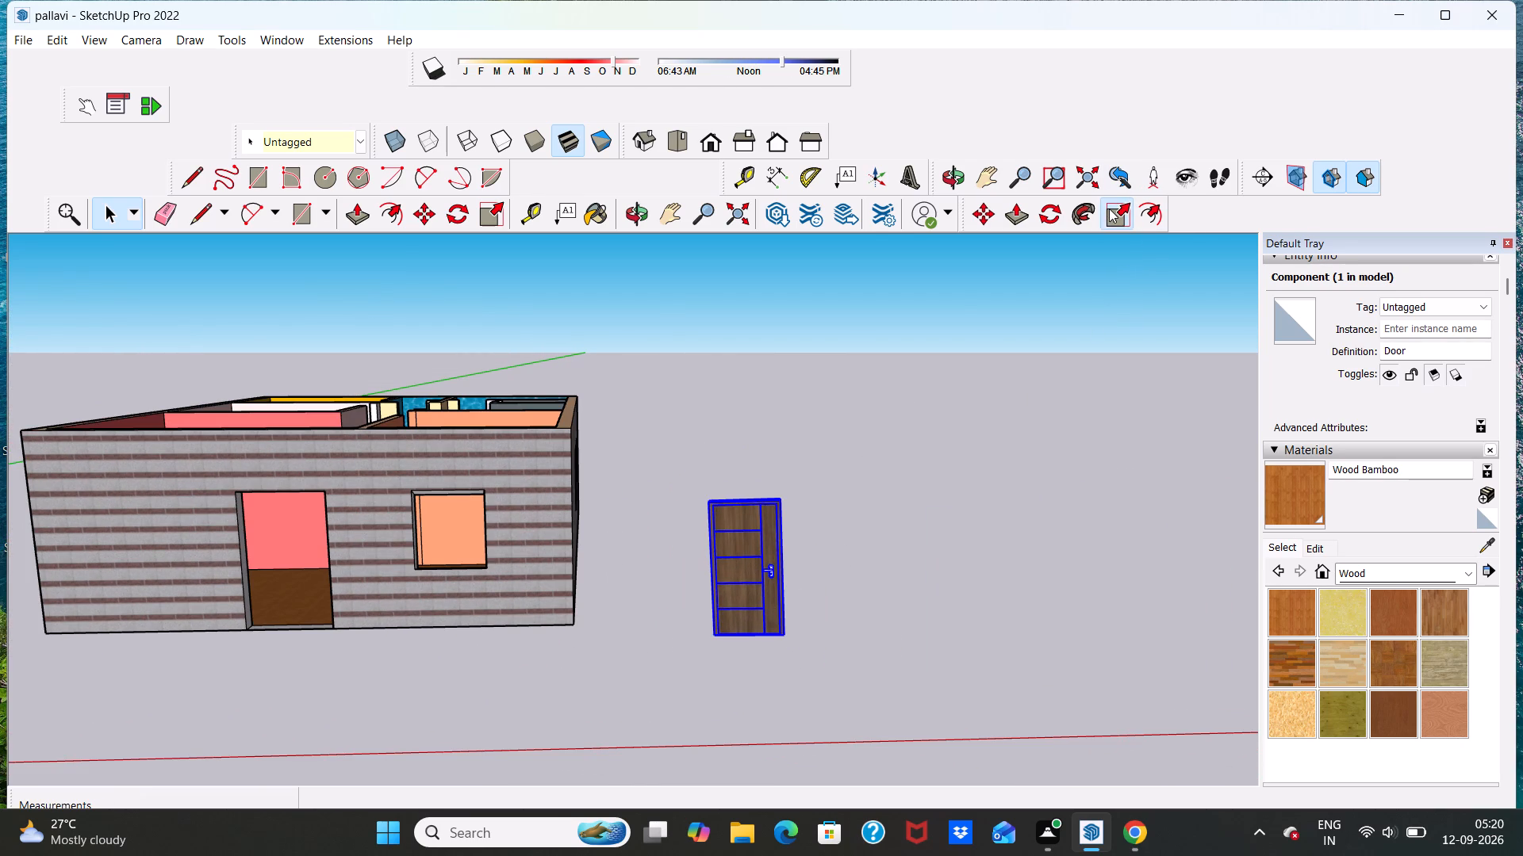
click(785, 501)
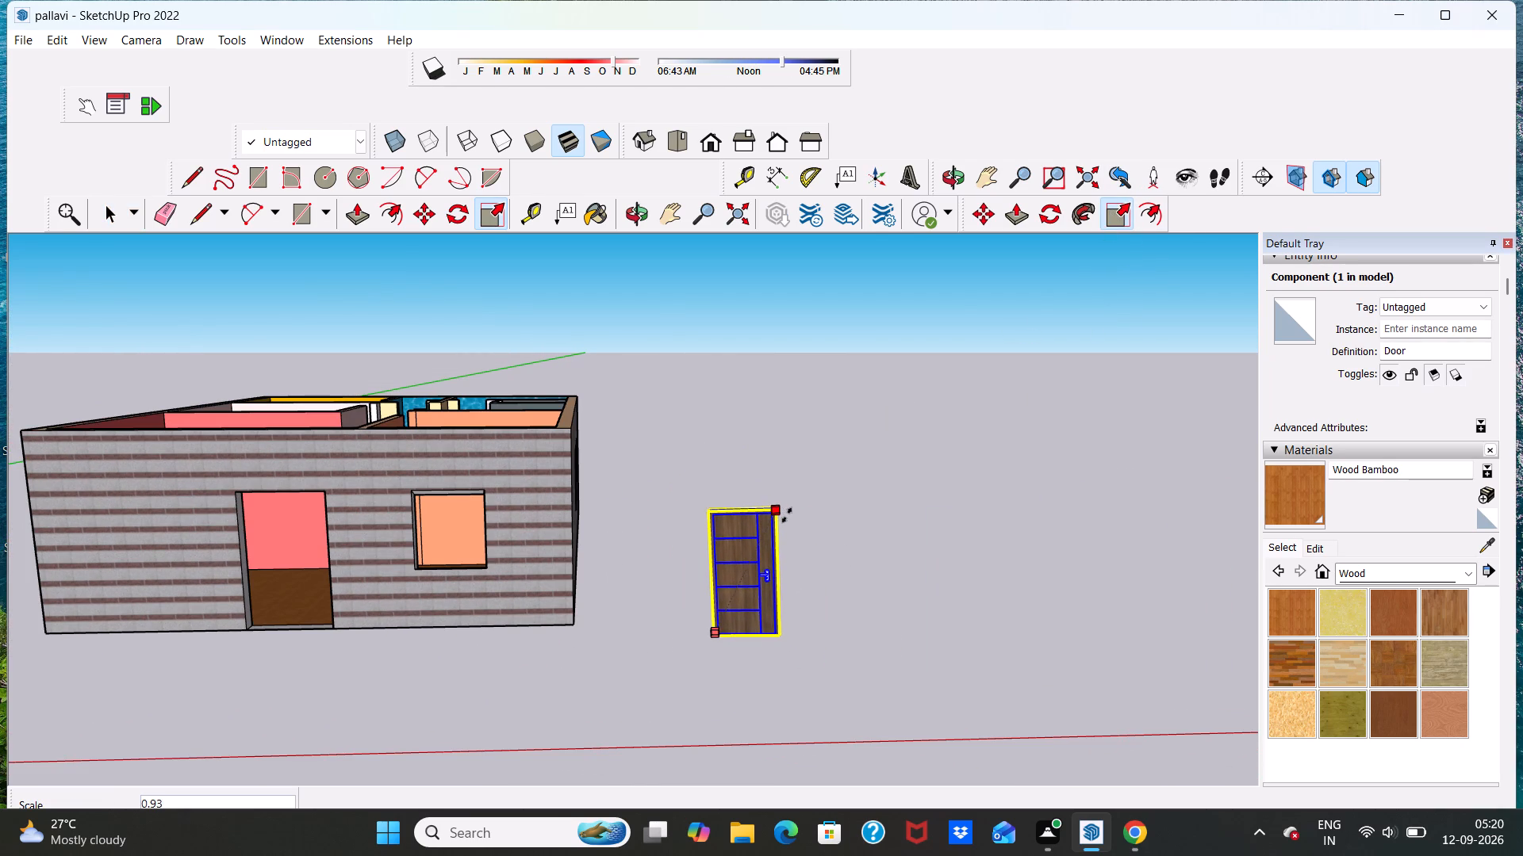
click(792, 507)
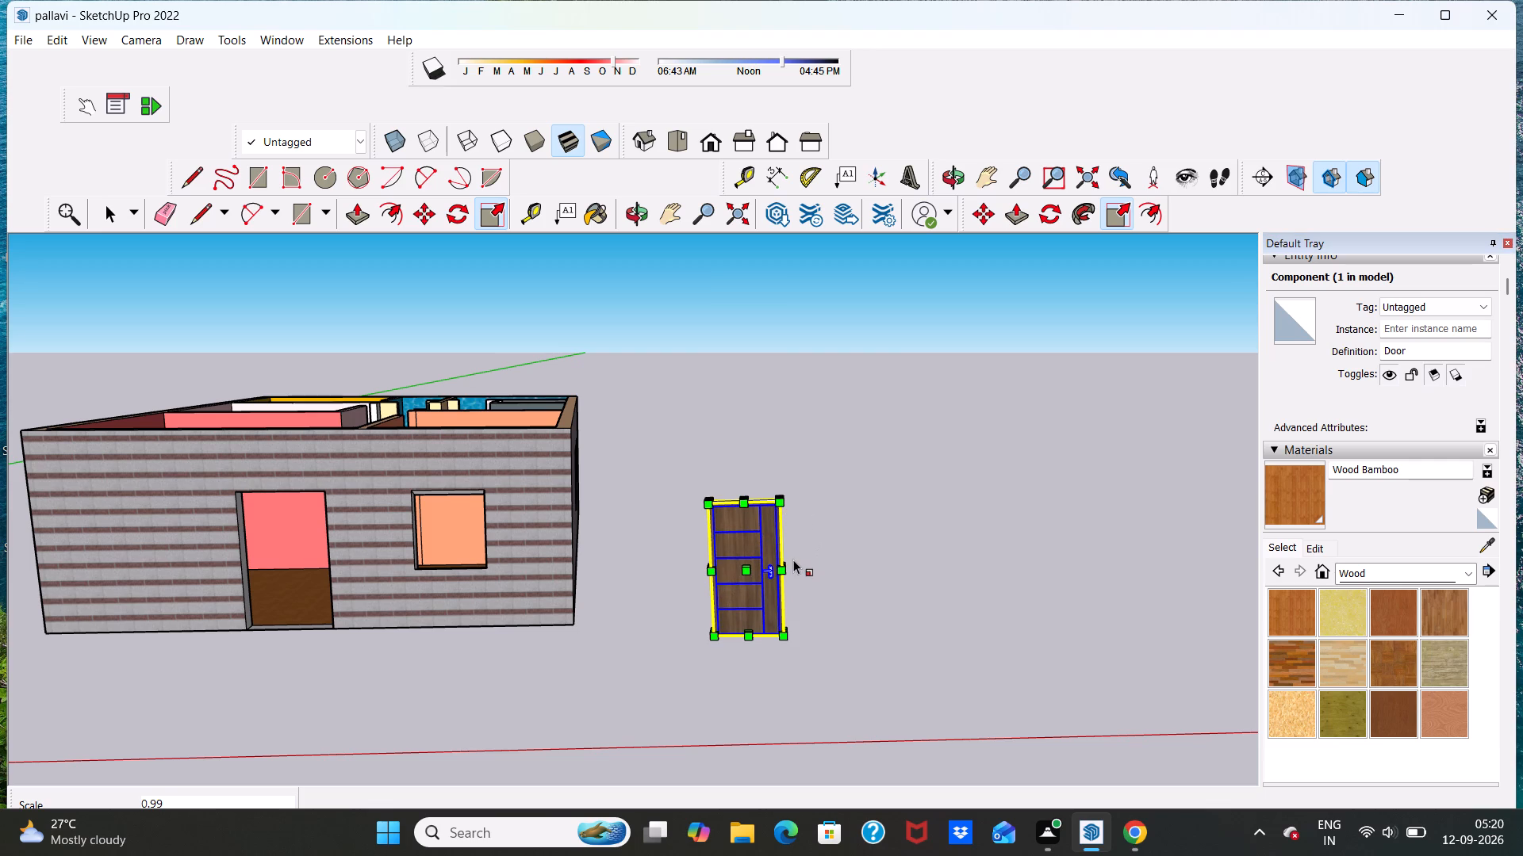
click(782, 564)
click(793, 562)
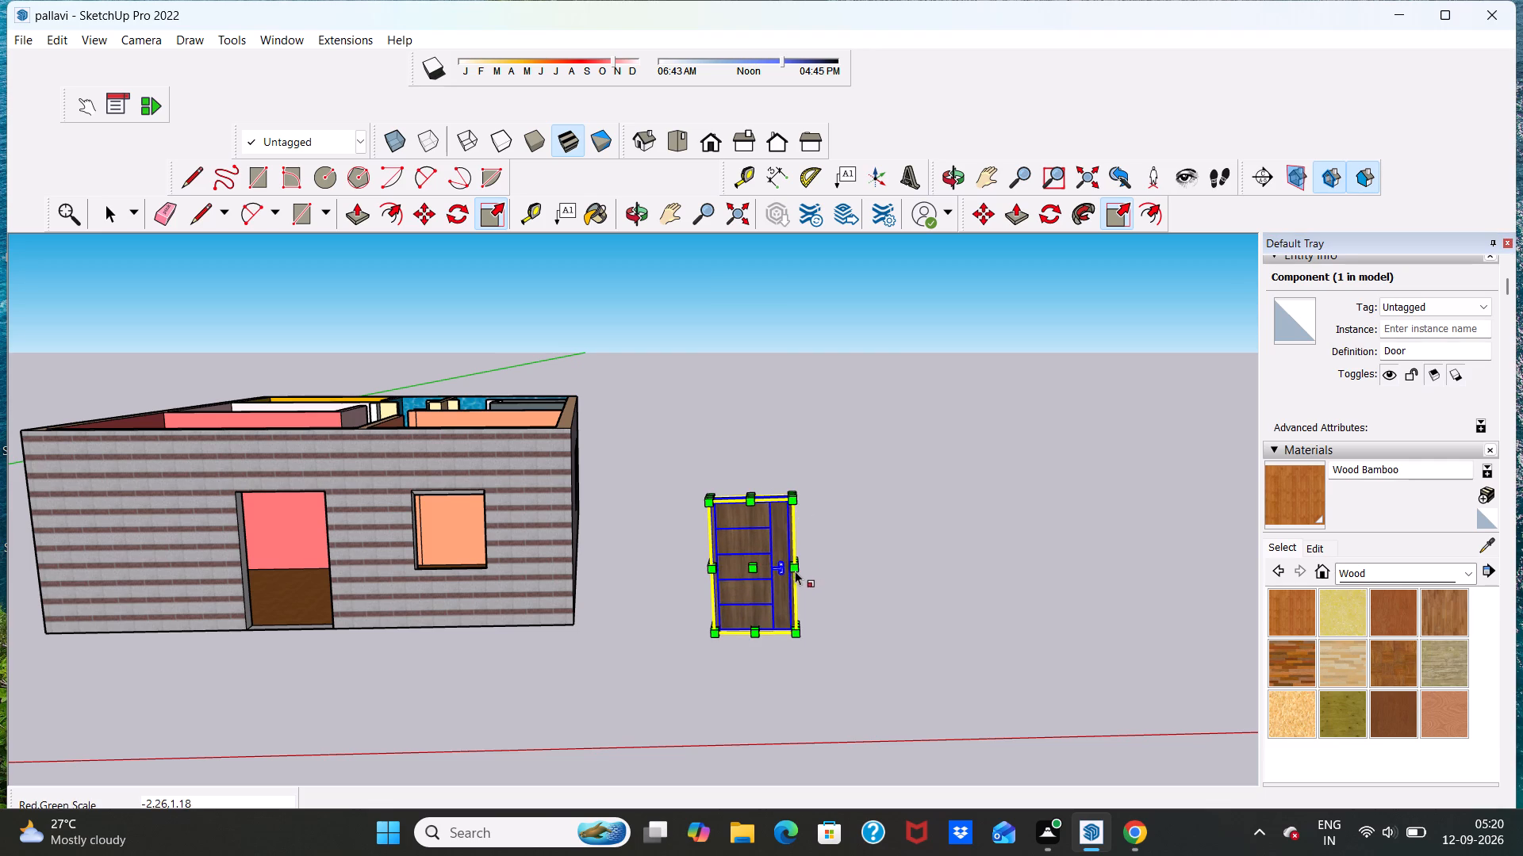
scroll(883, 522, down, 5)
scroll(888, 512, up, 6)
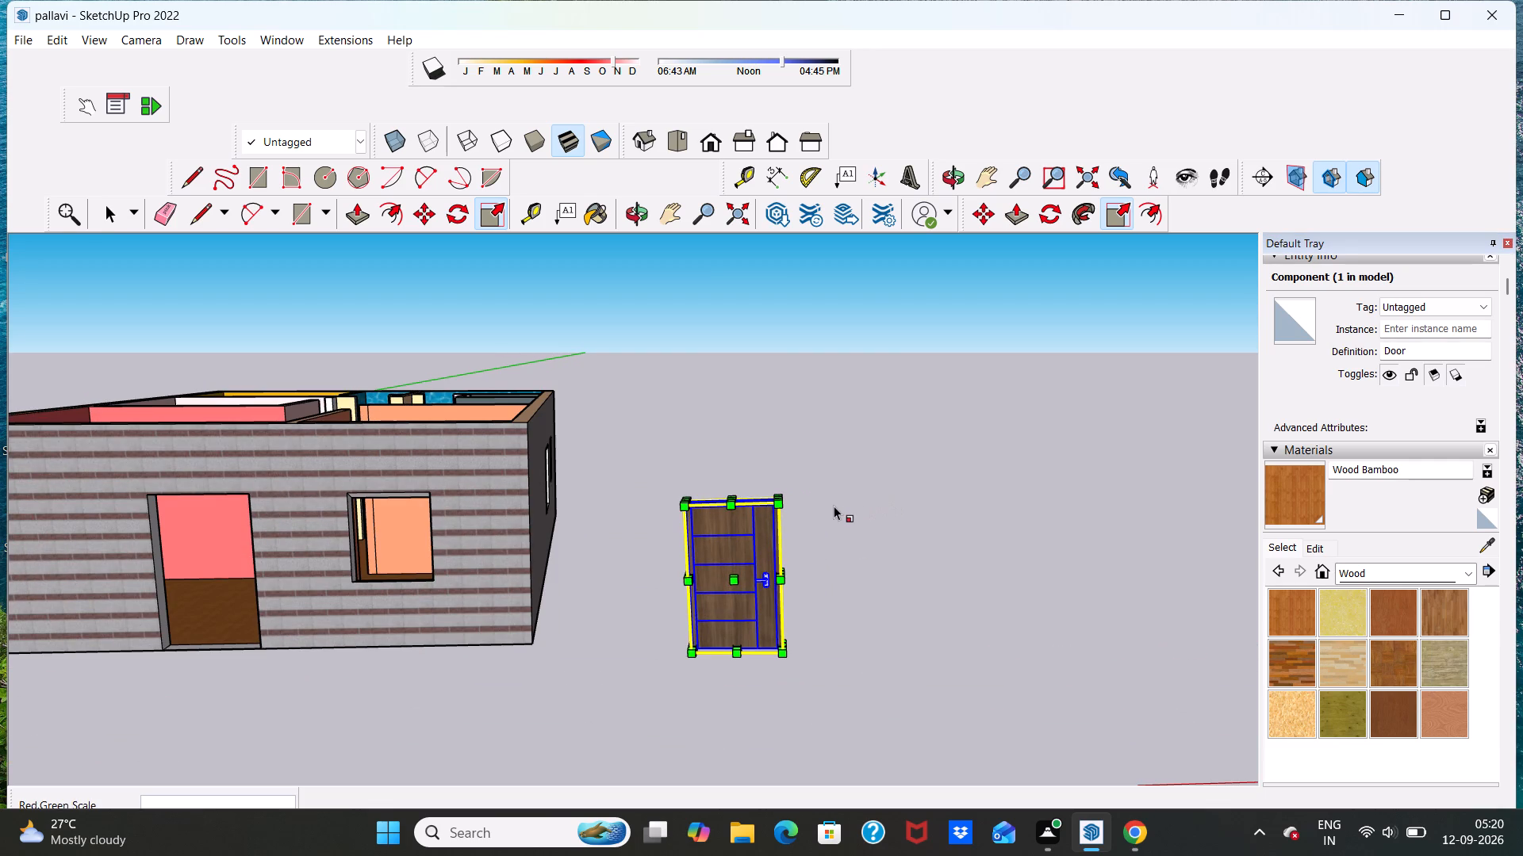
click(831, 490)
key(space)
click(858, 506)
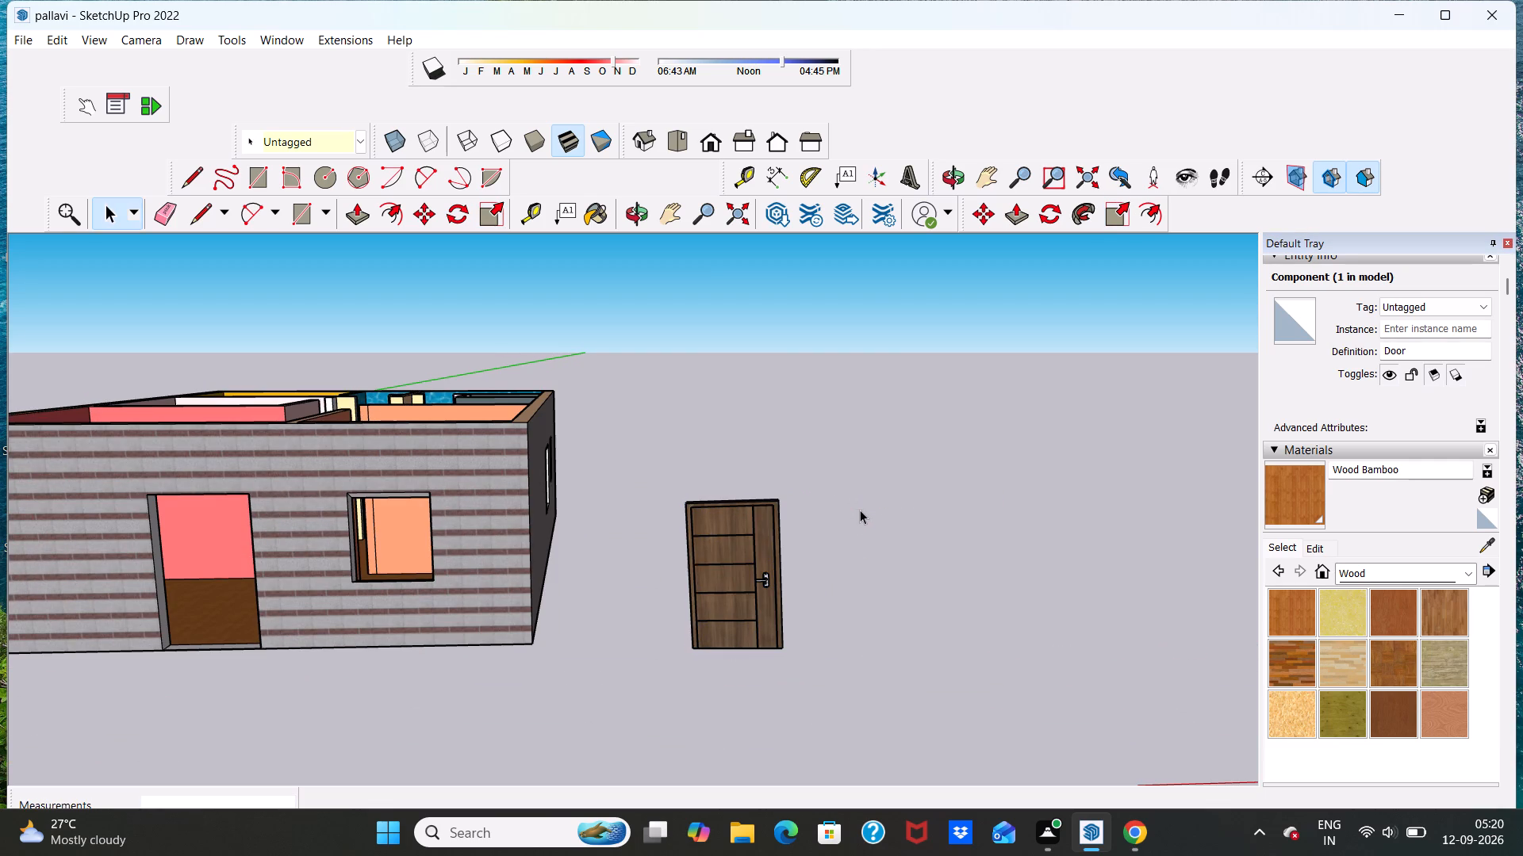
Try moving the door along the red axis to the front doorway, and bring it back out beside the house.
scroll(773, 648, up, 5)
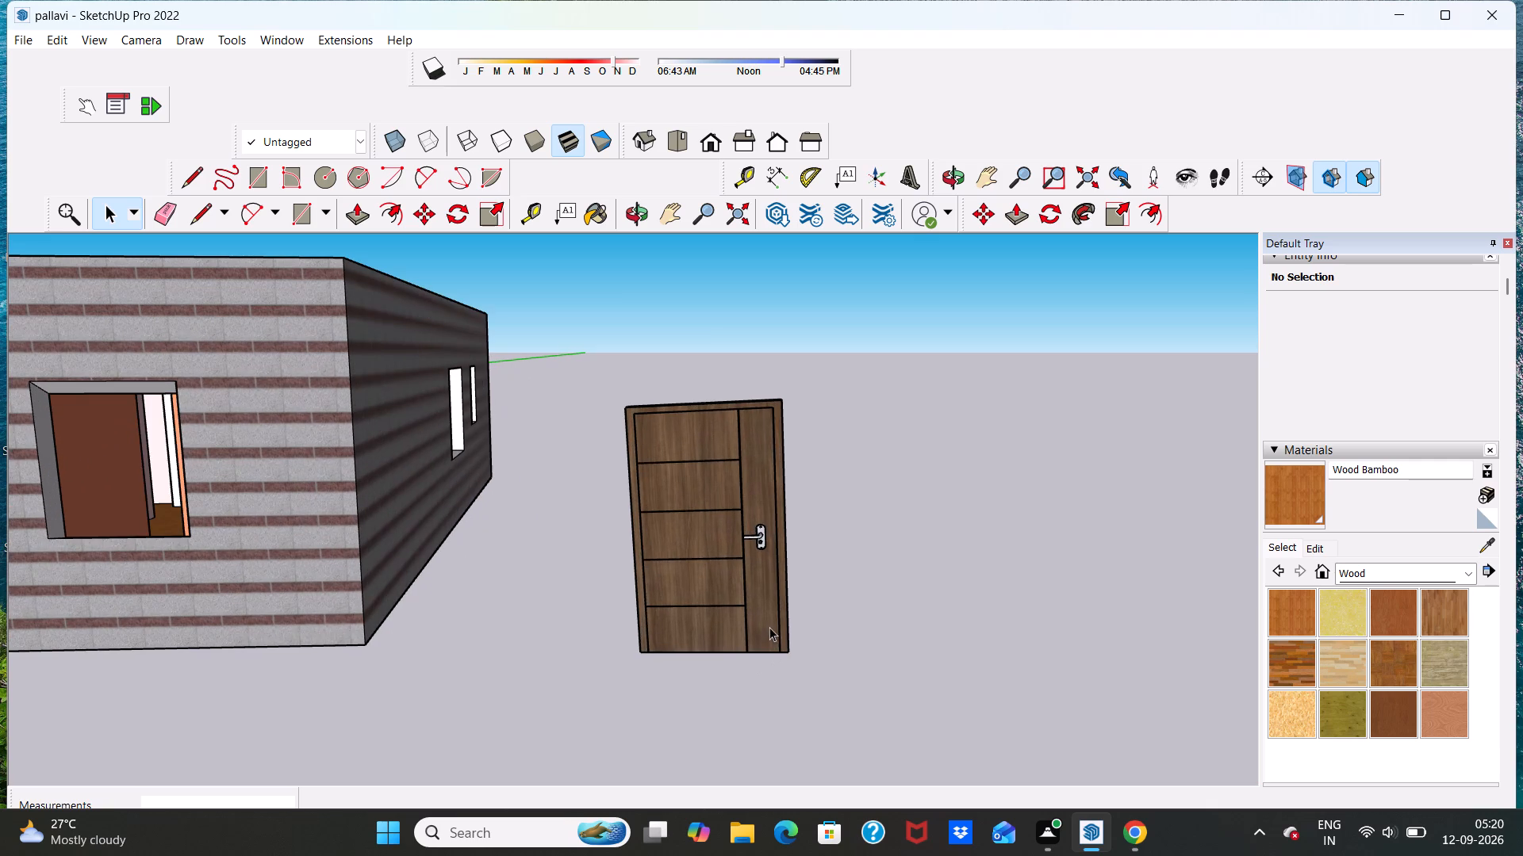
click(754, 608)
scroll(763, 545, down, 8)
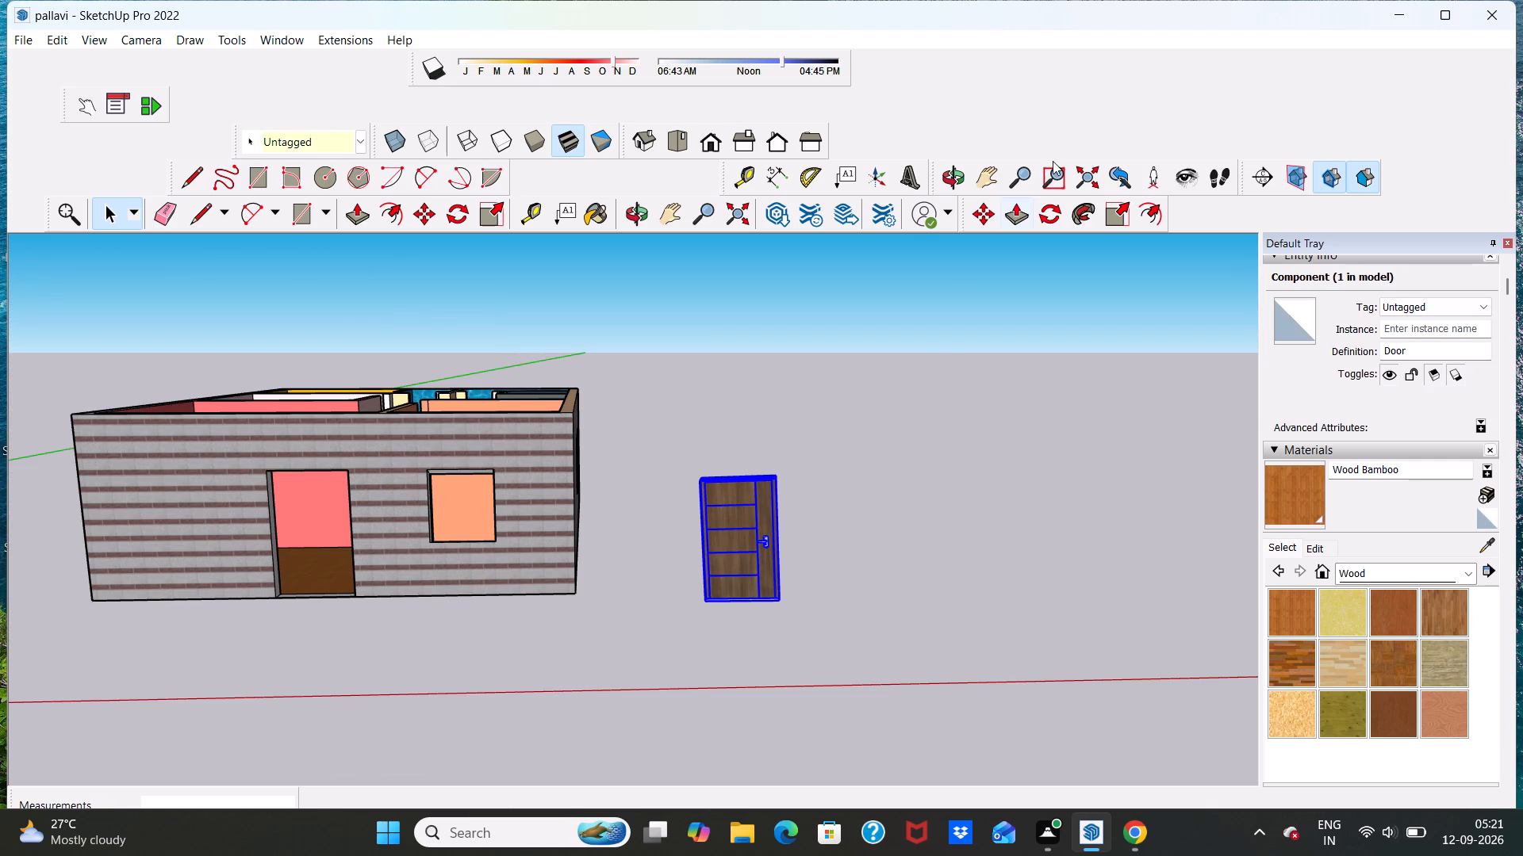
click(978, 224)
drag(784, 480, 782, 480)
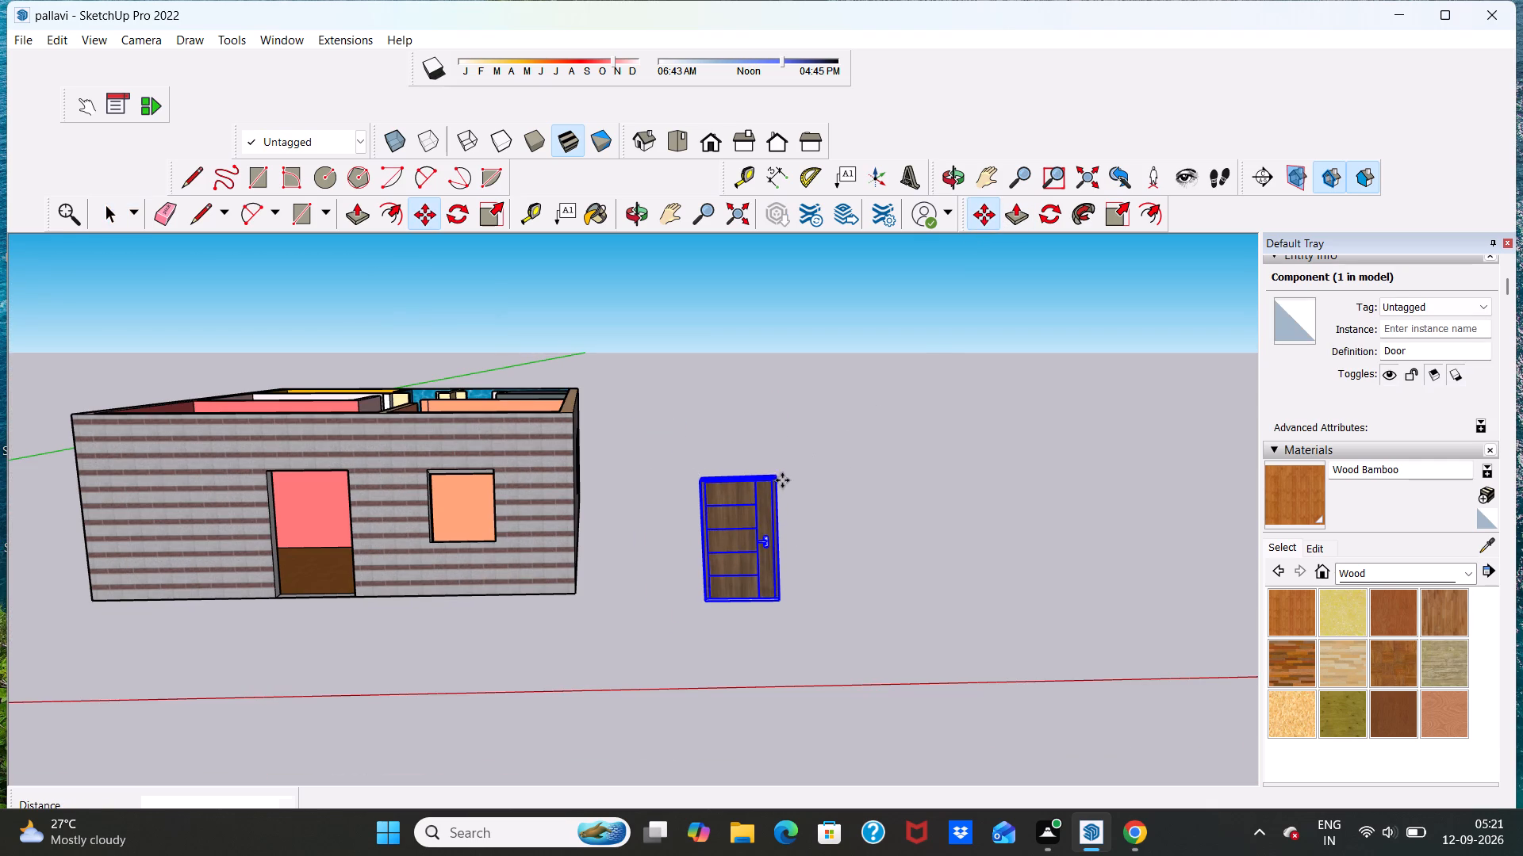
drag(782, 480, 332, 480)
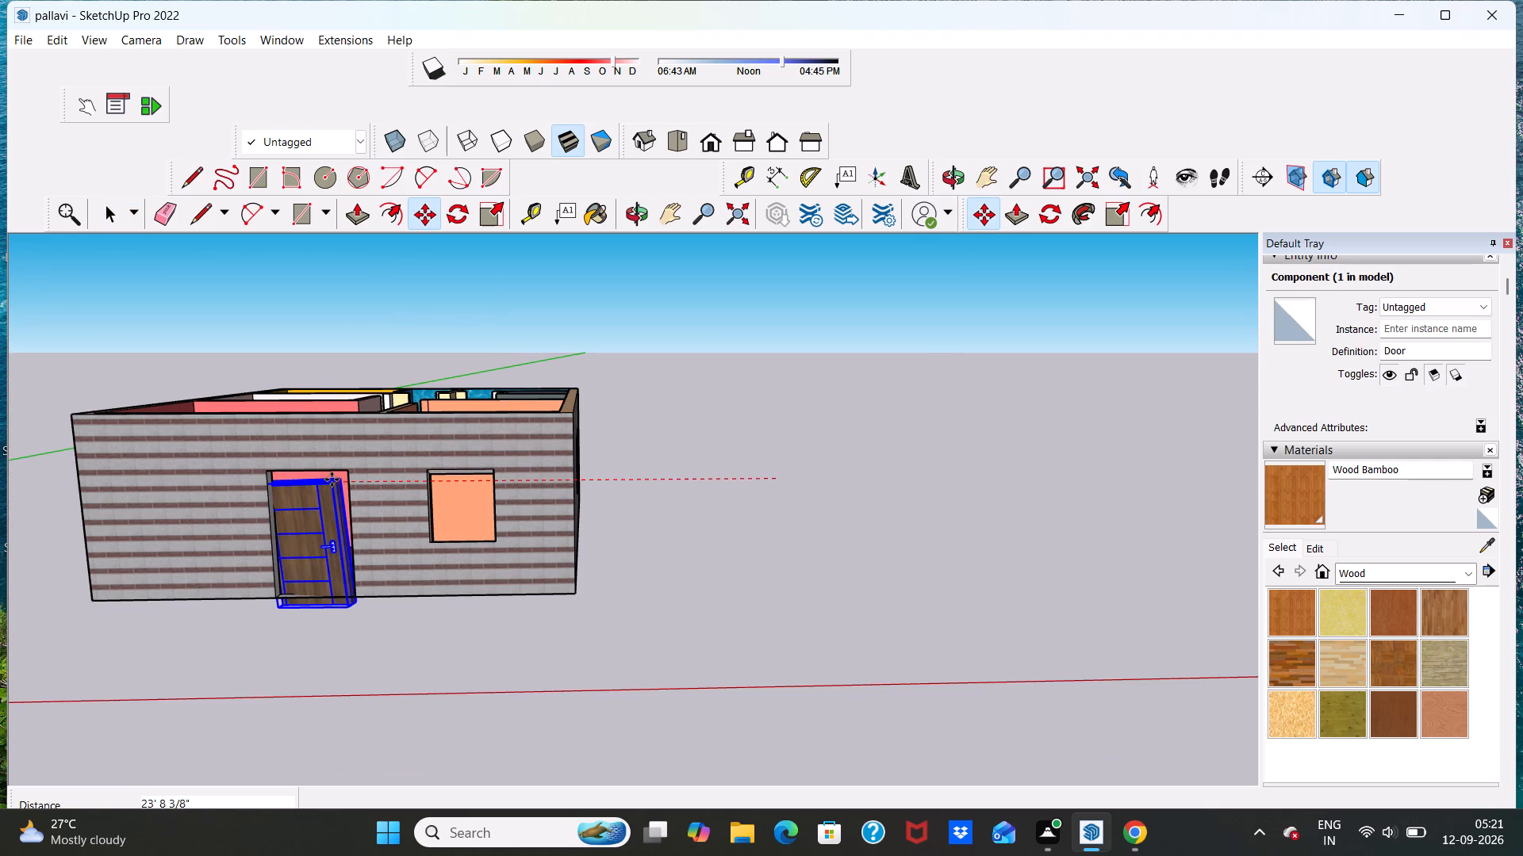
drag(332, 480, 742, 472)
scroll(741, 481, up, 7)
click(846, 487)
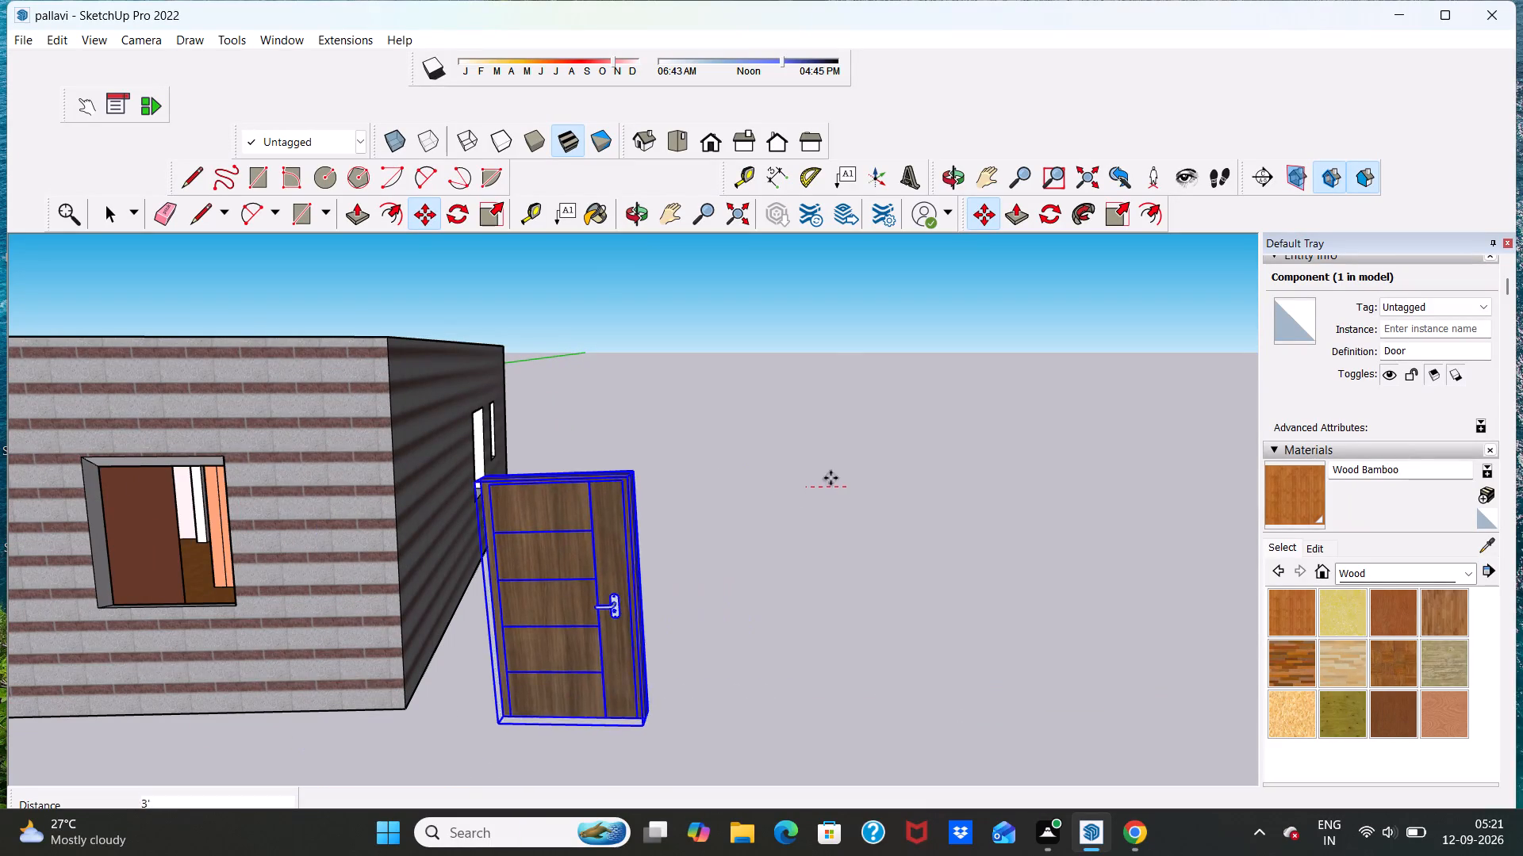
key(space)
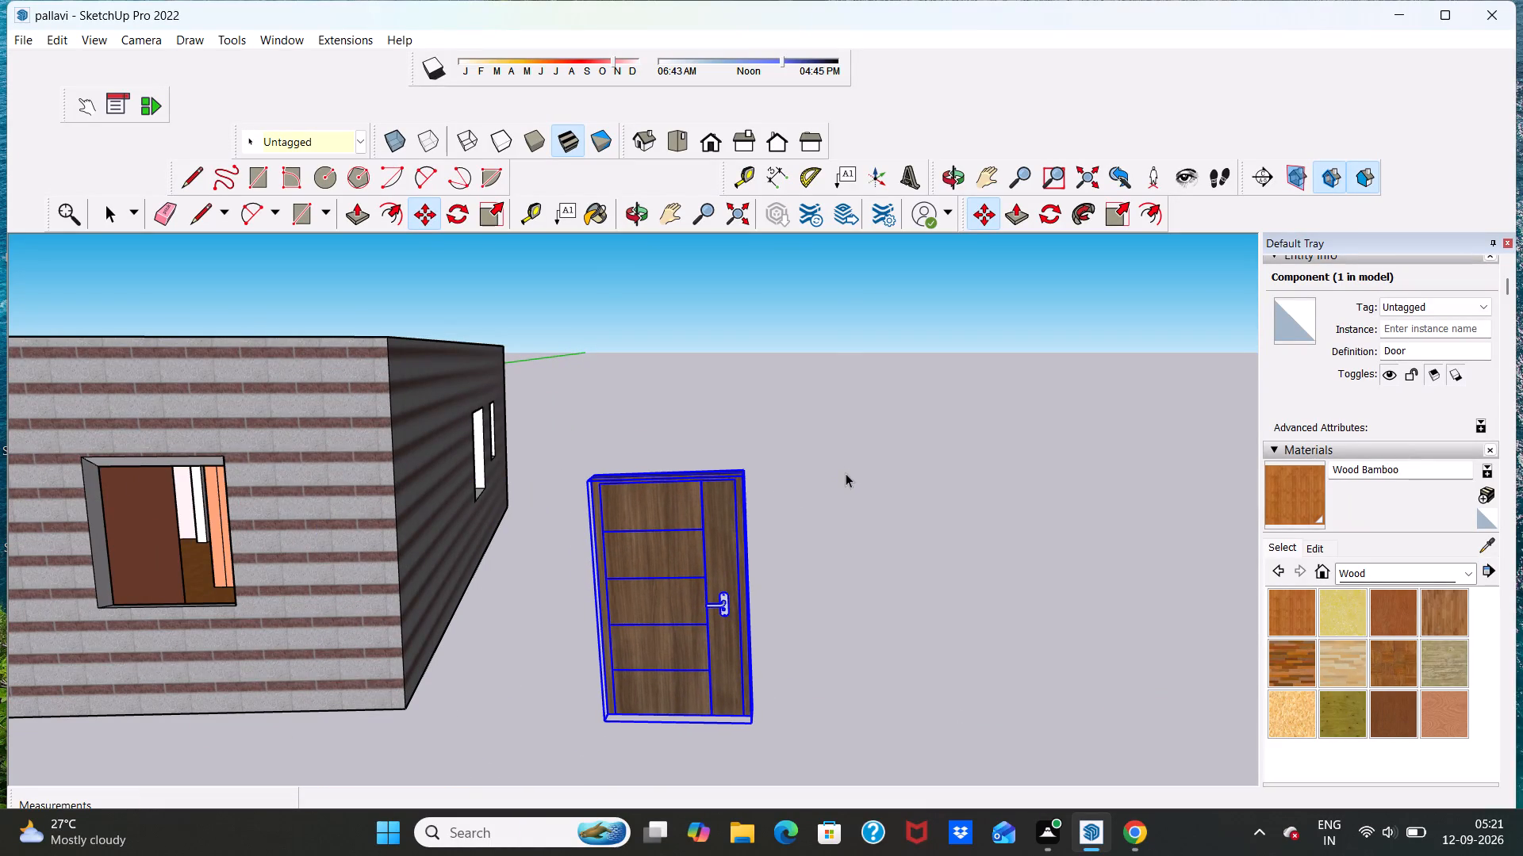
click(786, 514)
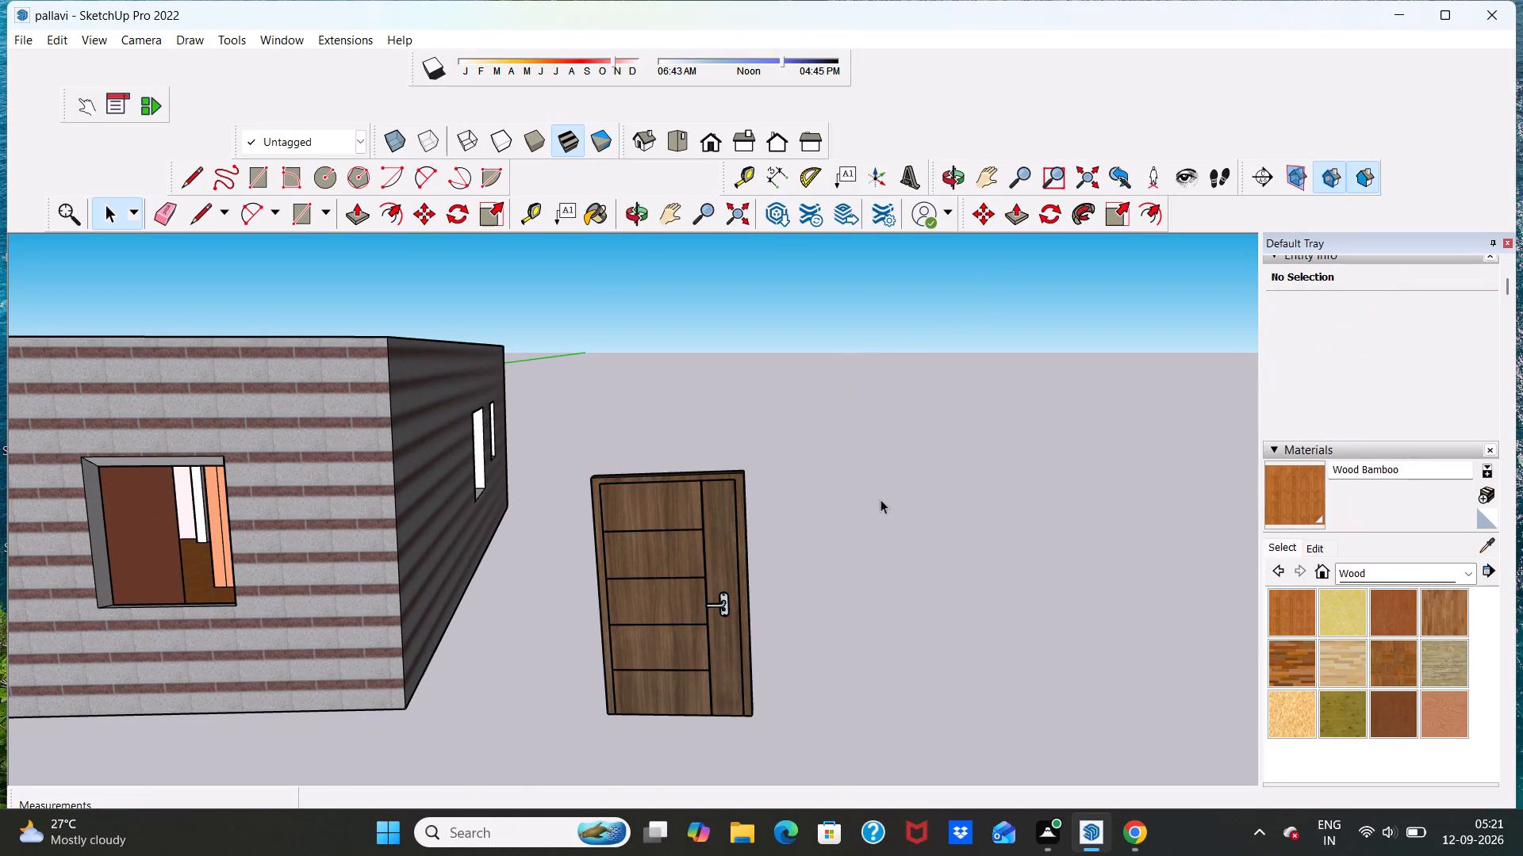
Examine the freestanding door's front, frame and depth against the front doorway from several angles.
middle_drag(873, 506, 343, 551)
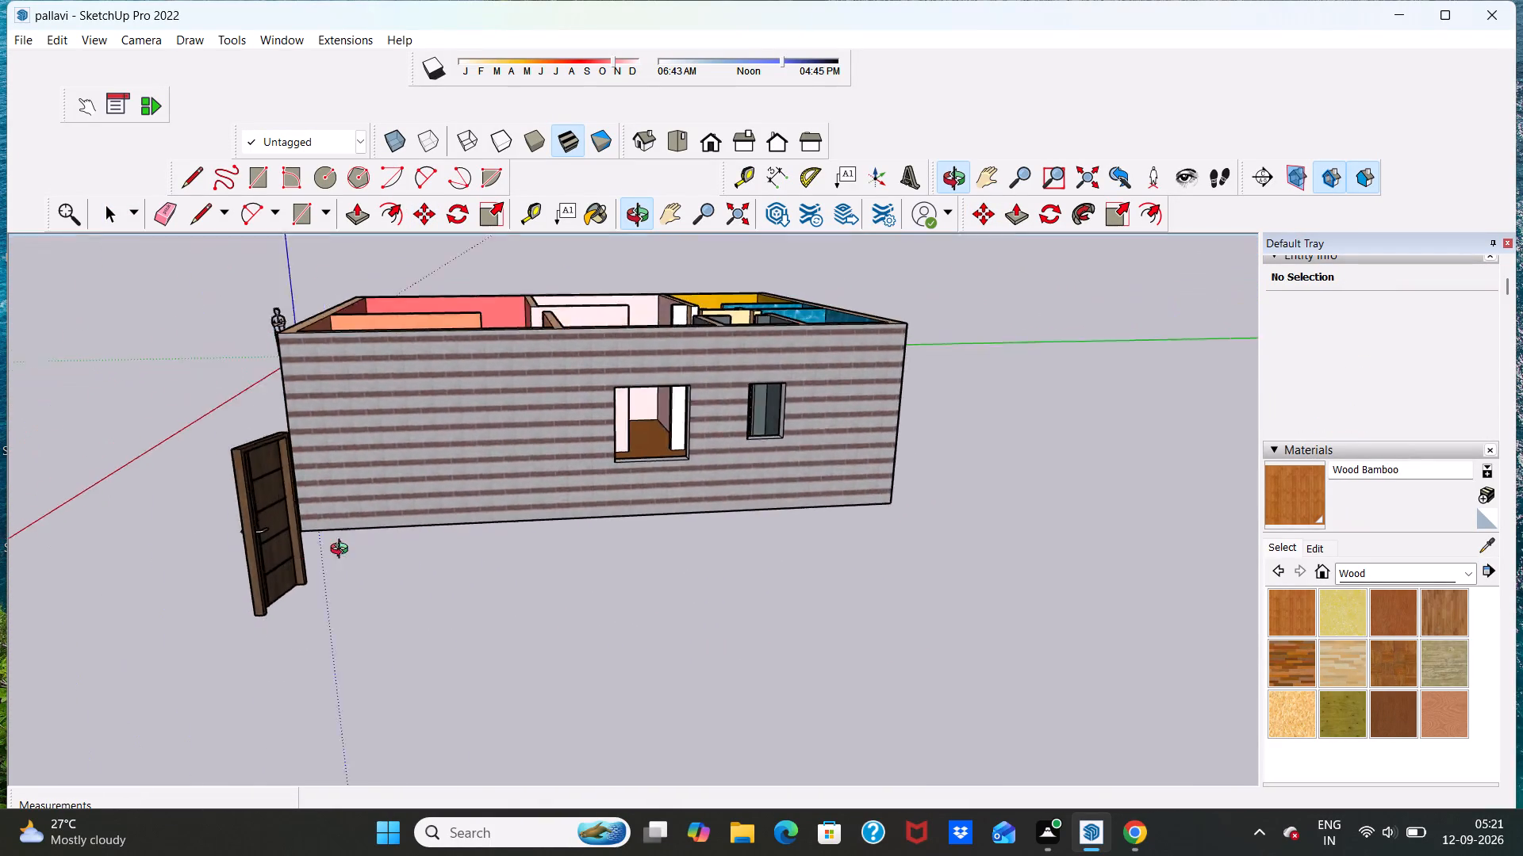
middle_drag(343, 551, 251, 539)
scroll(305, 500, up, 12)
scroll(288, 499, down, 1)
scroll(287, 499, up, 3)
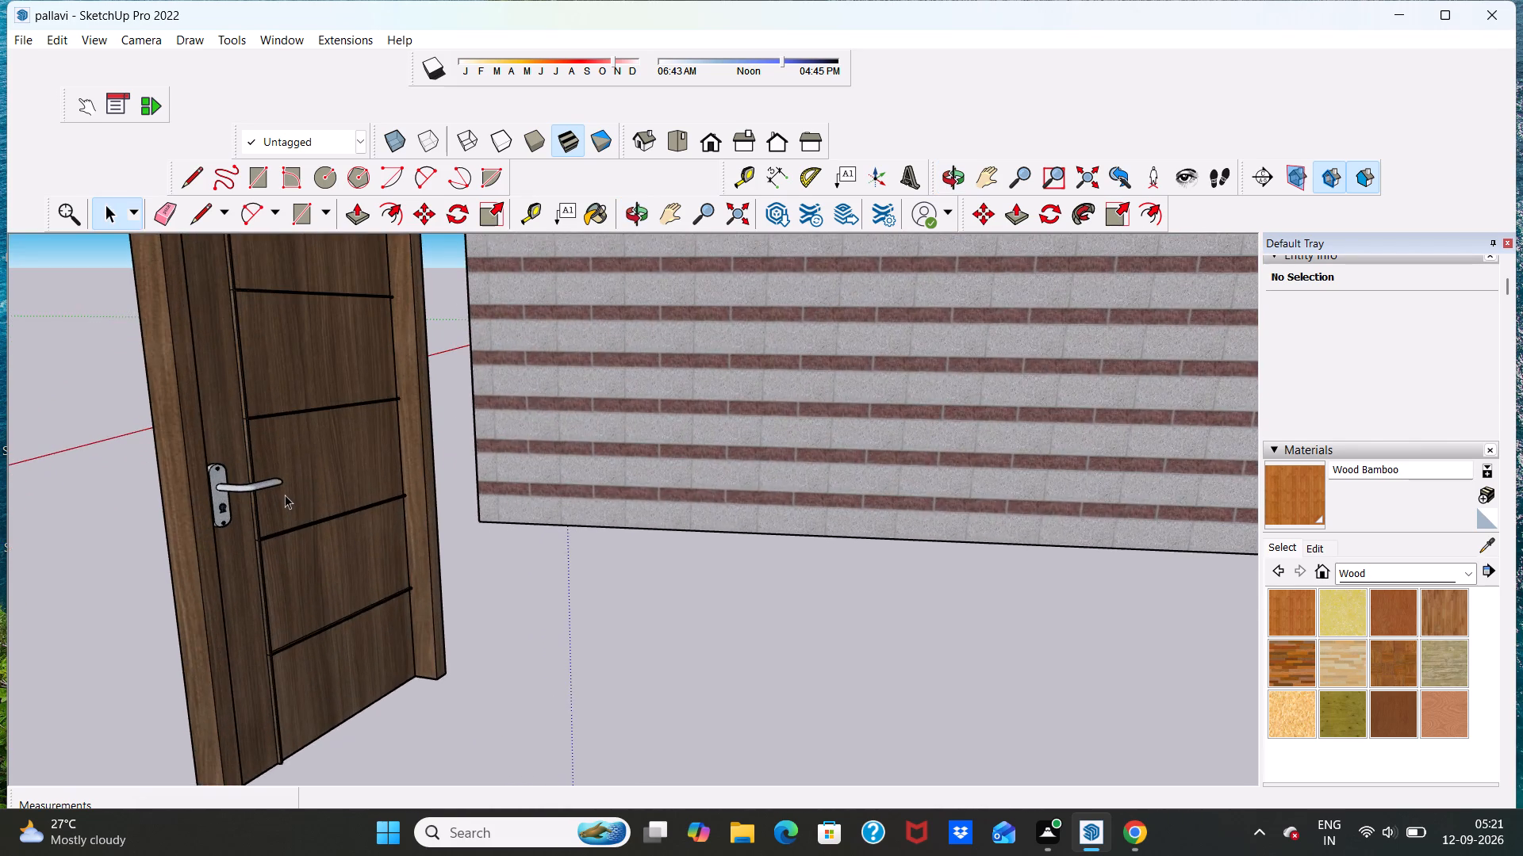
scroll(281, 487, down, 9)
middle_drag(281, 504, 624, 503)
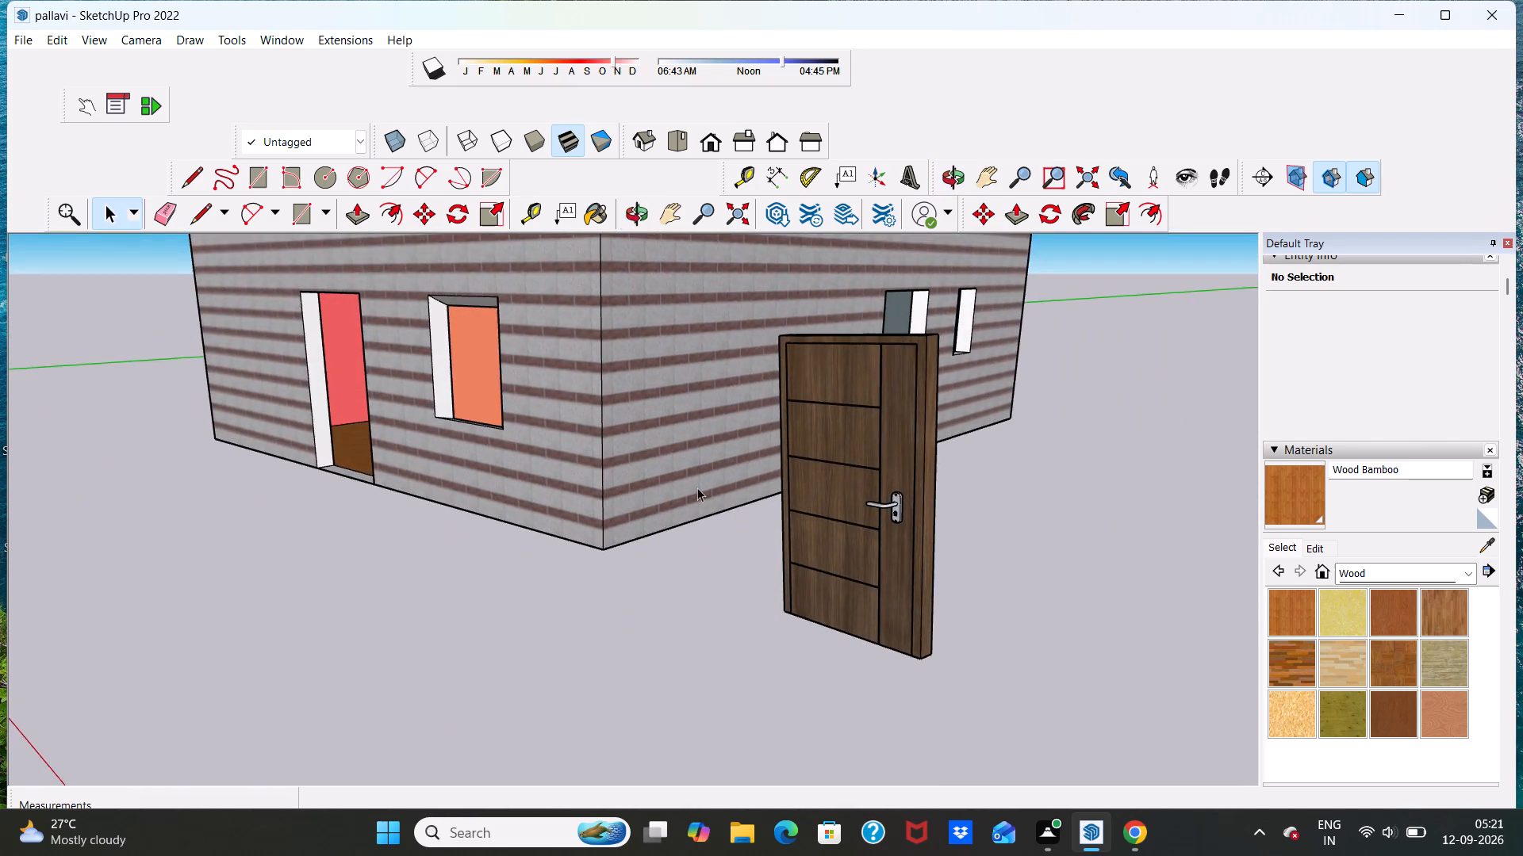
middle_drag(704, 499, 730, 472)
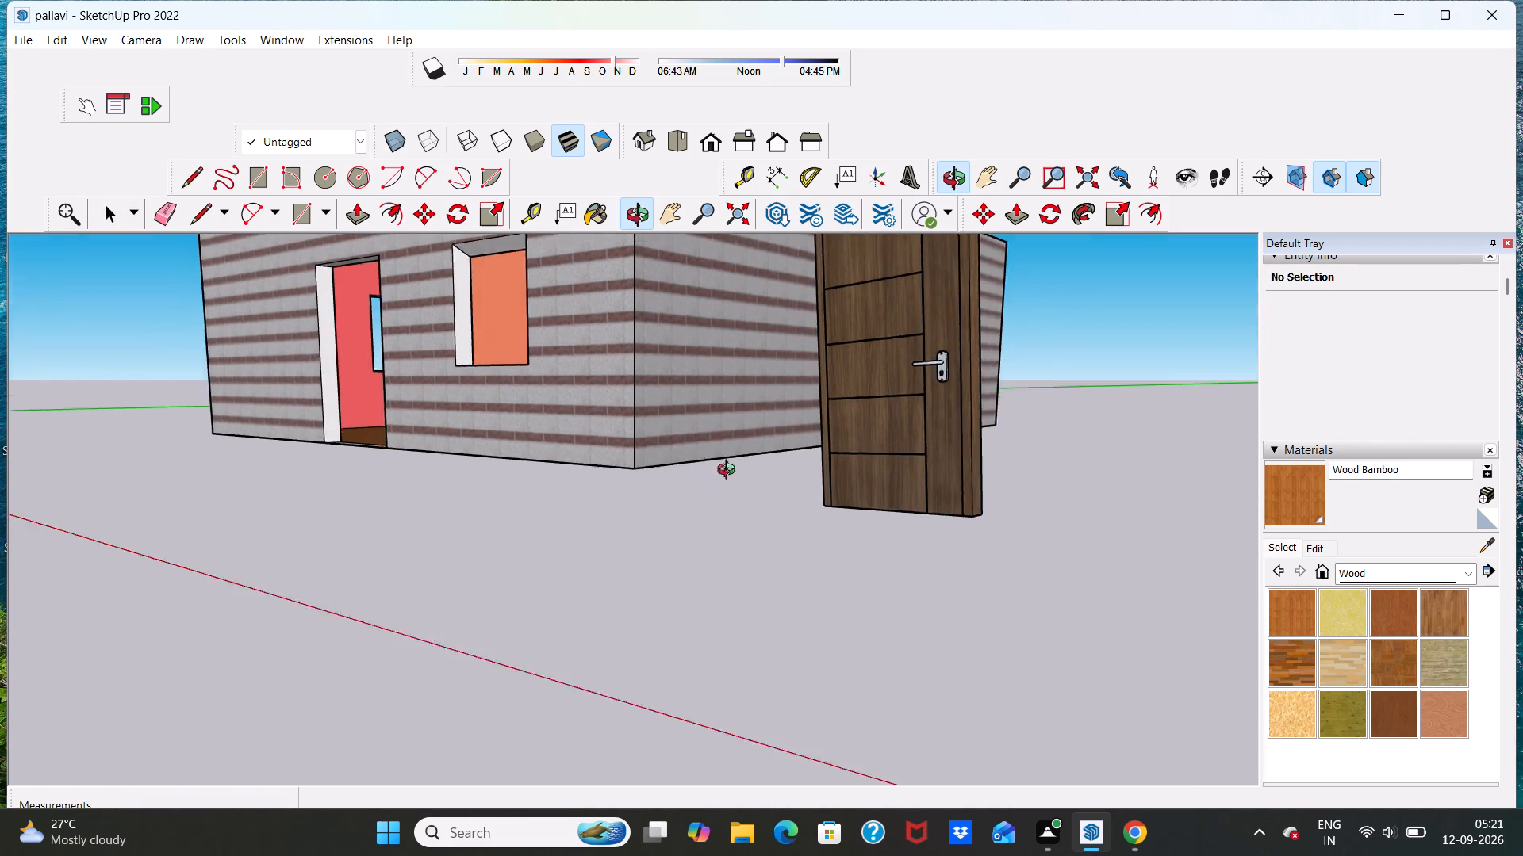
middle_drag(730, 472, 826, 502)
scroll(826, 502, down, 4)
scroll(965, 393, up, 2)
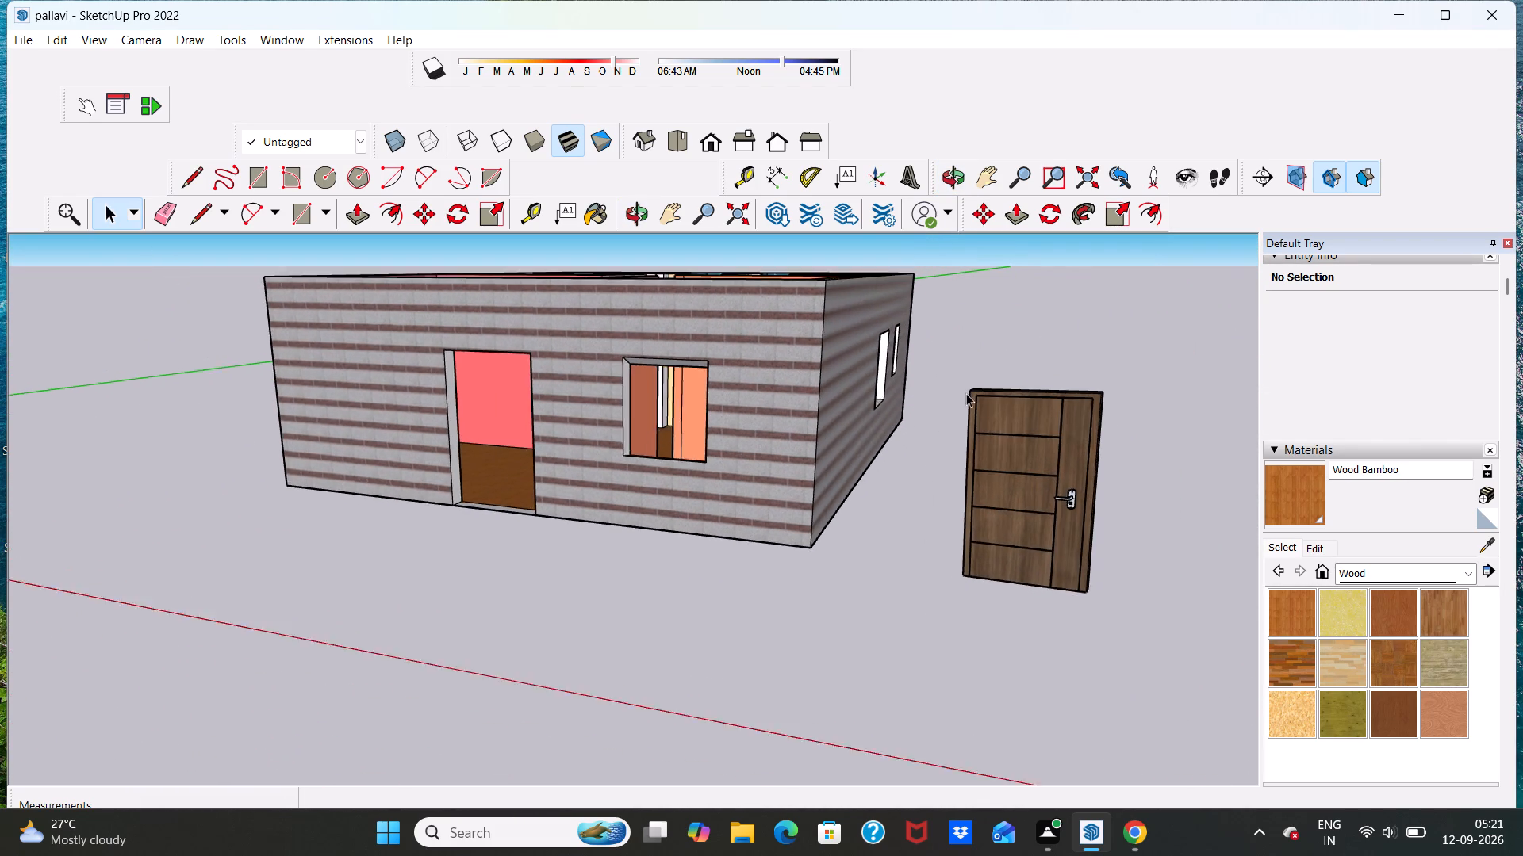
scroll(966, 393, up, 2)
scroll(966, 393, down, 7)
scroll(1053, 455, up, 4)
middle_drag(1054, 459, 1137, 457)
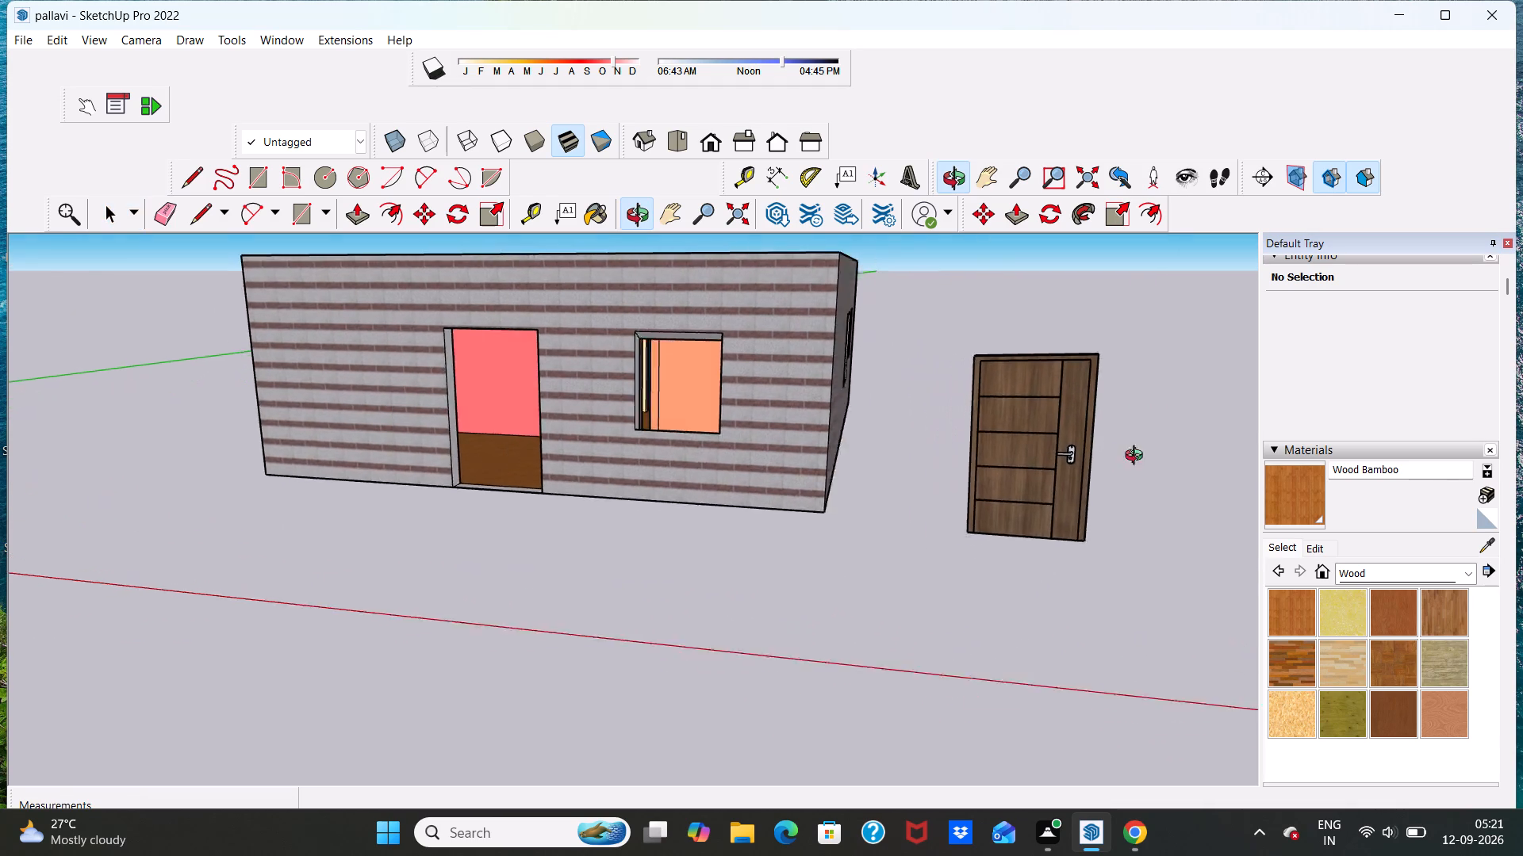
middle_drag(1137, 457, 1164, 468)
Scale the door uniformly about 1.01 from its upper handle-side corner, and about -1.15 by 1.00 along red and blue from its top.
scroll(1103, 418, up, 2)
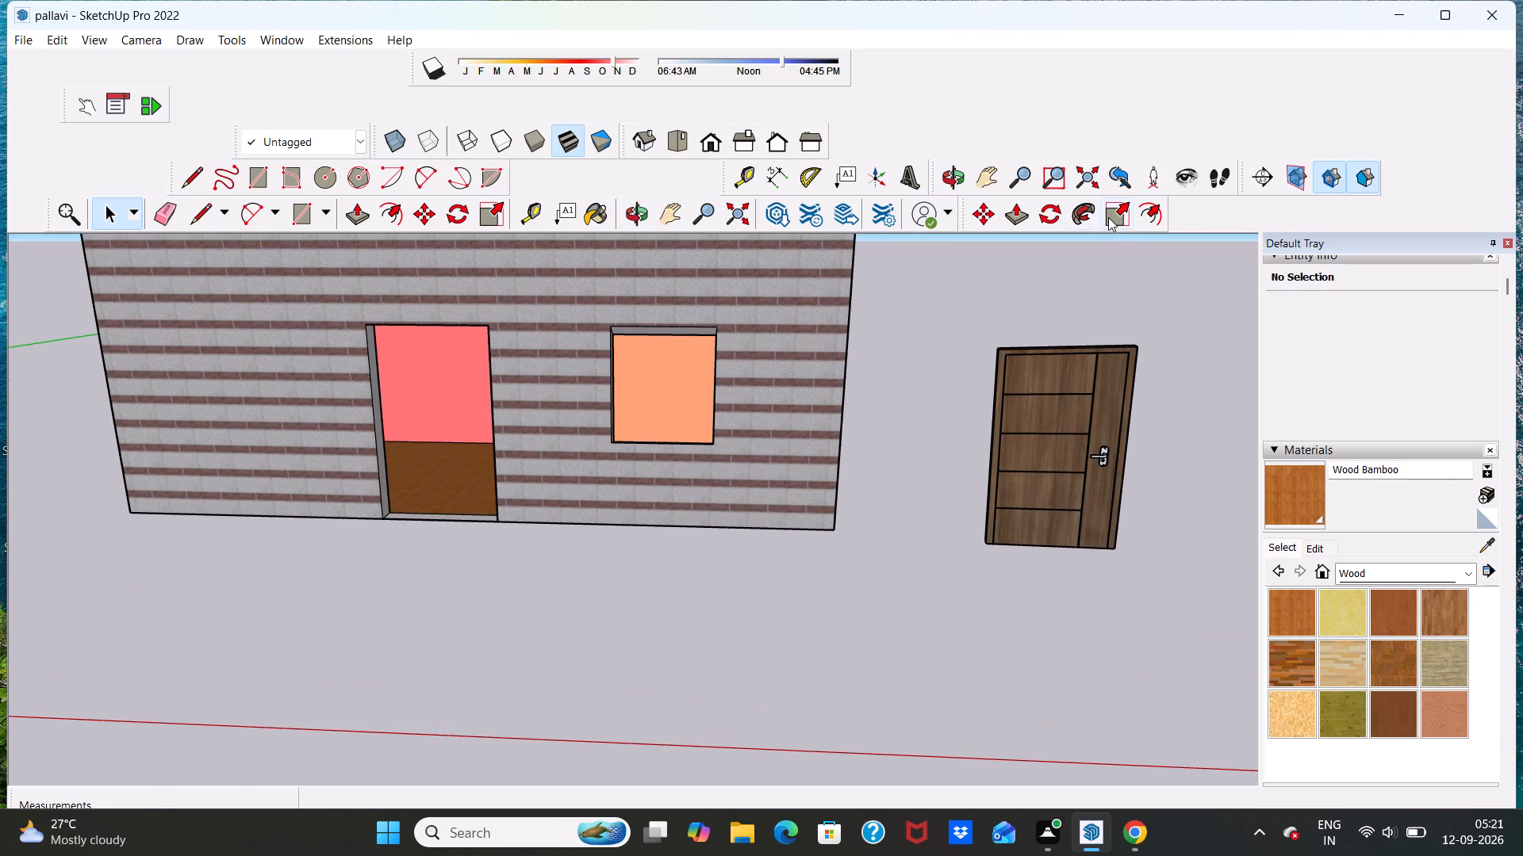
click(1114, 212)
click(1114, 344)
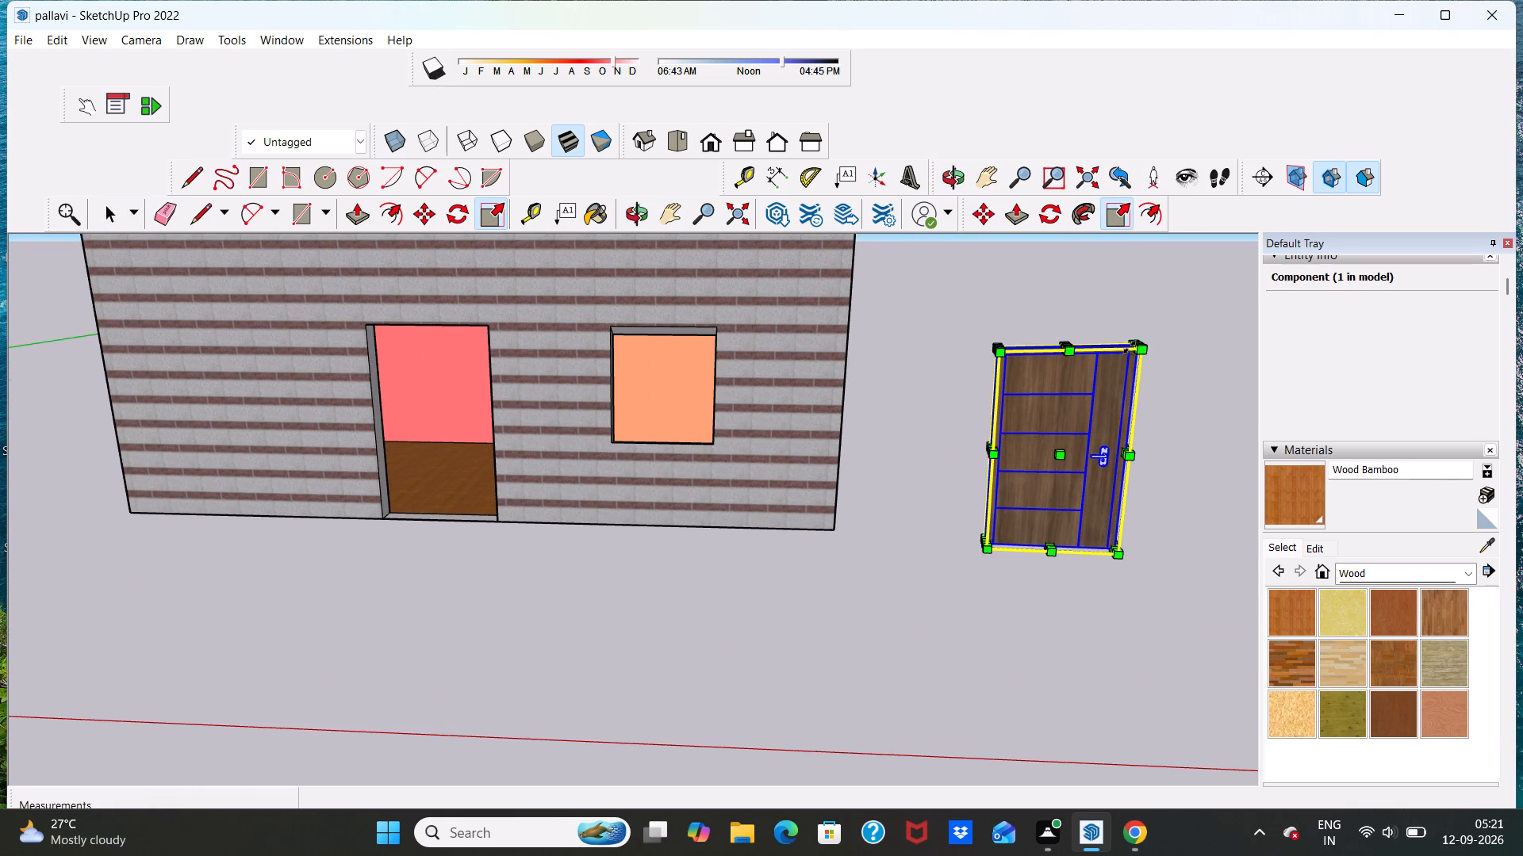
click(1147, 349)
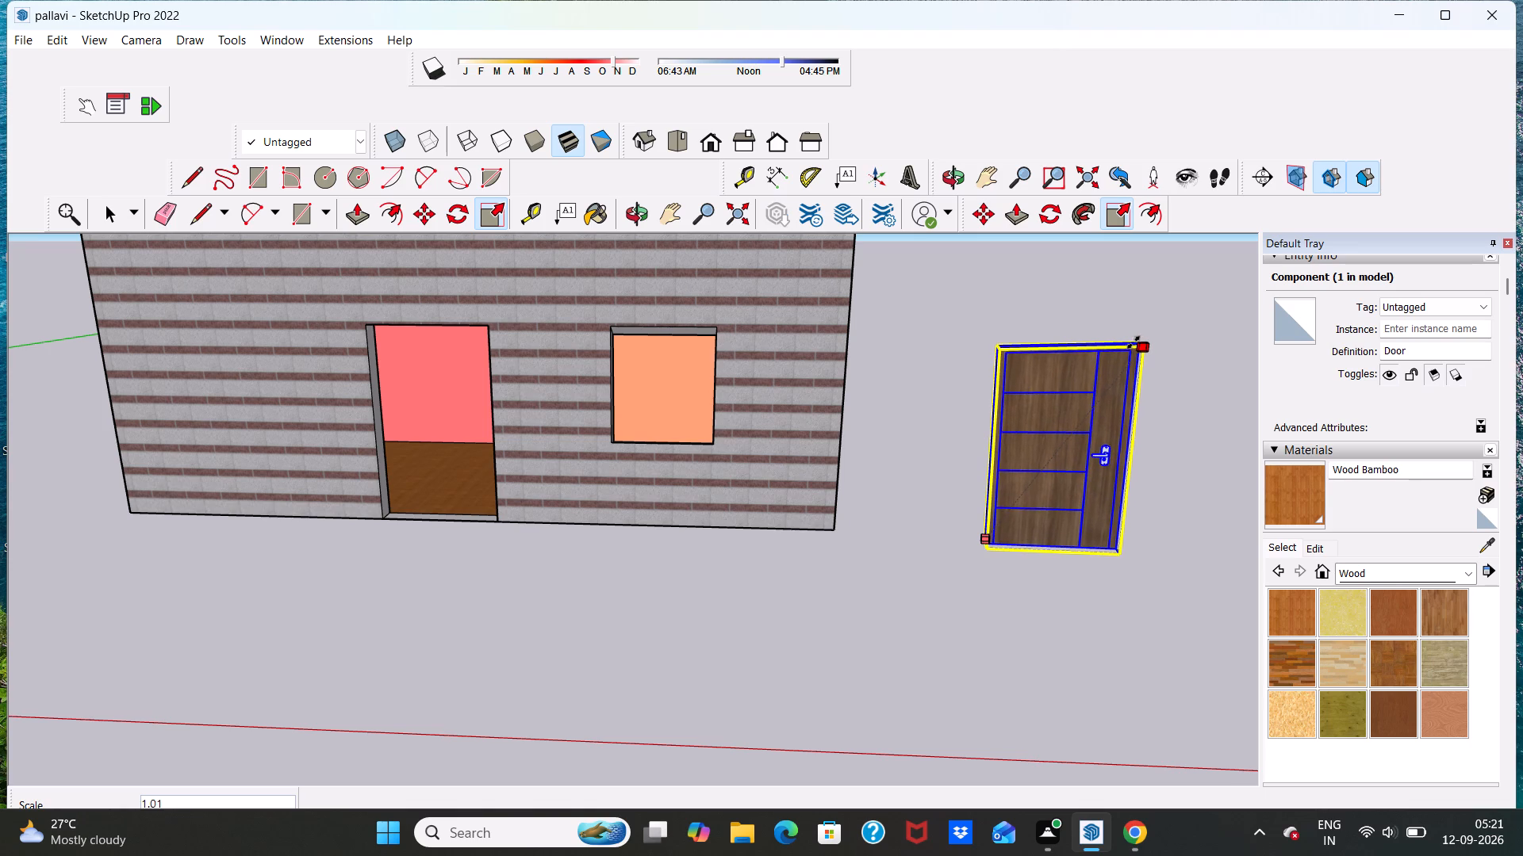
click(1137, 338)
click(1071, 346)
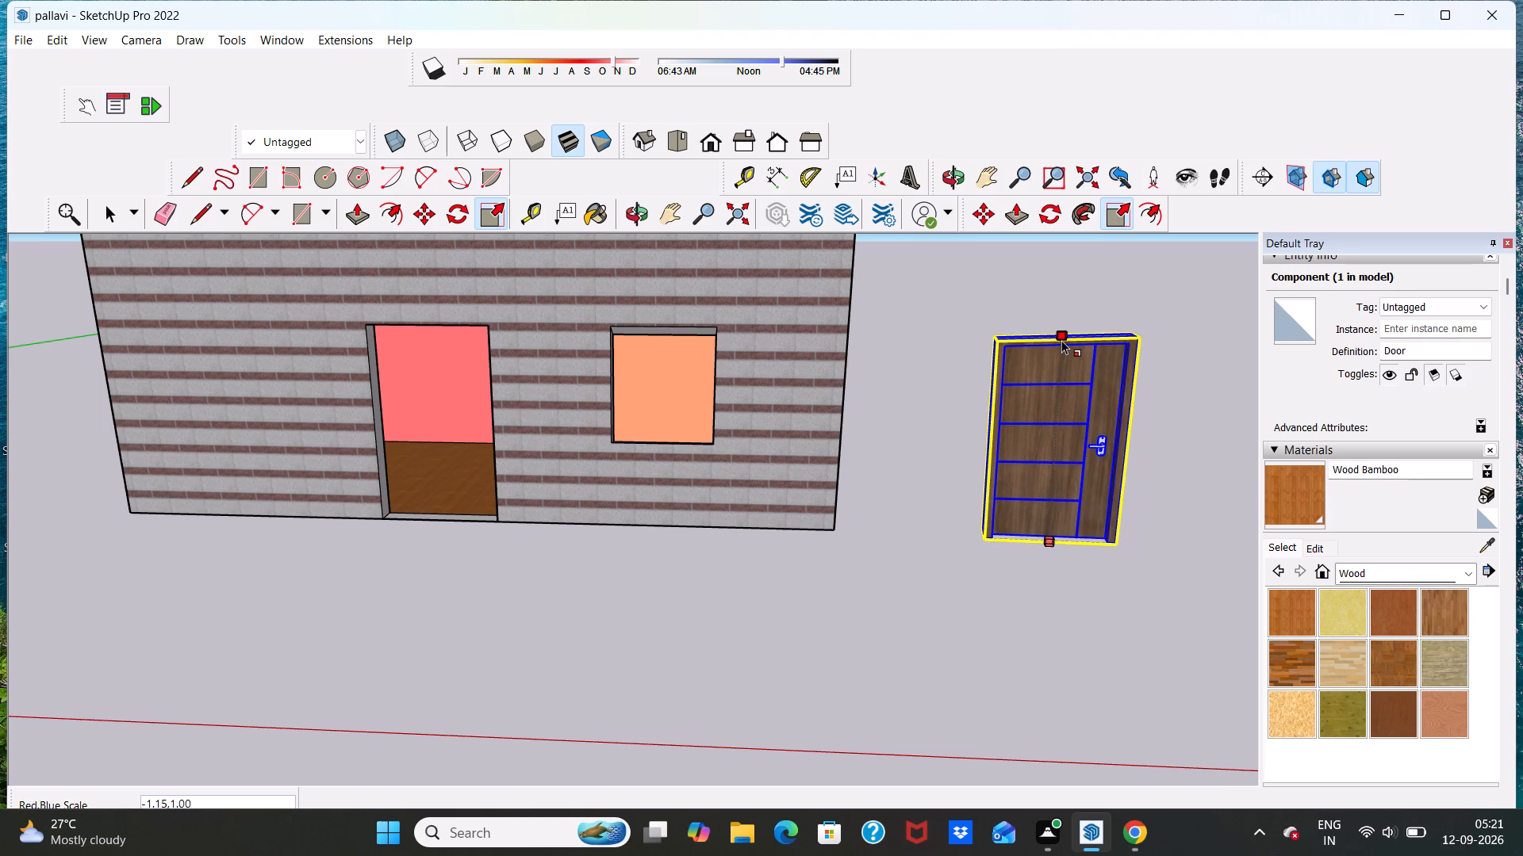
click(1061, 340)
scroll(1080, 371, down, 6)
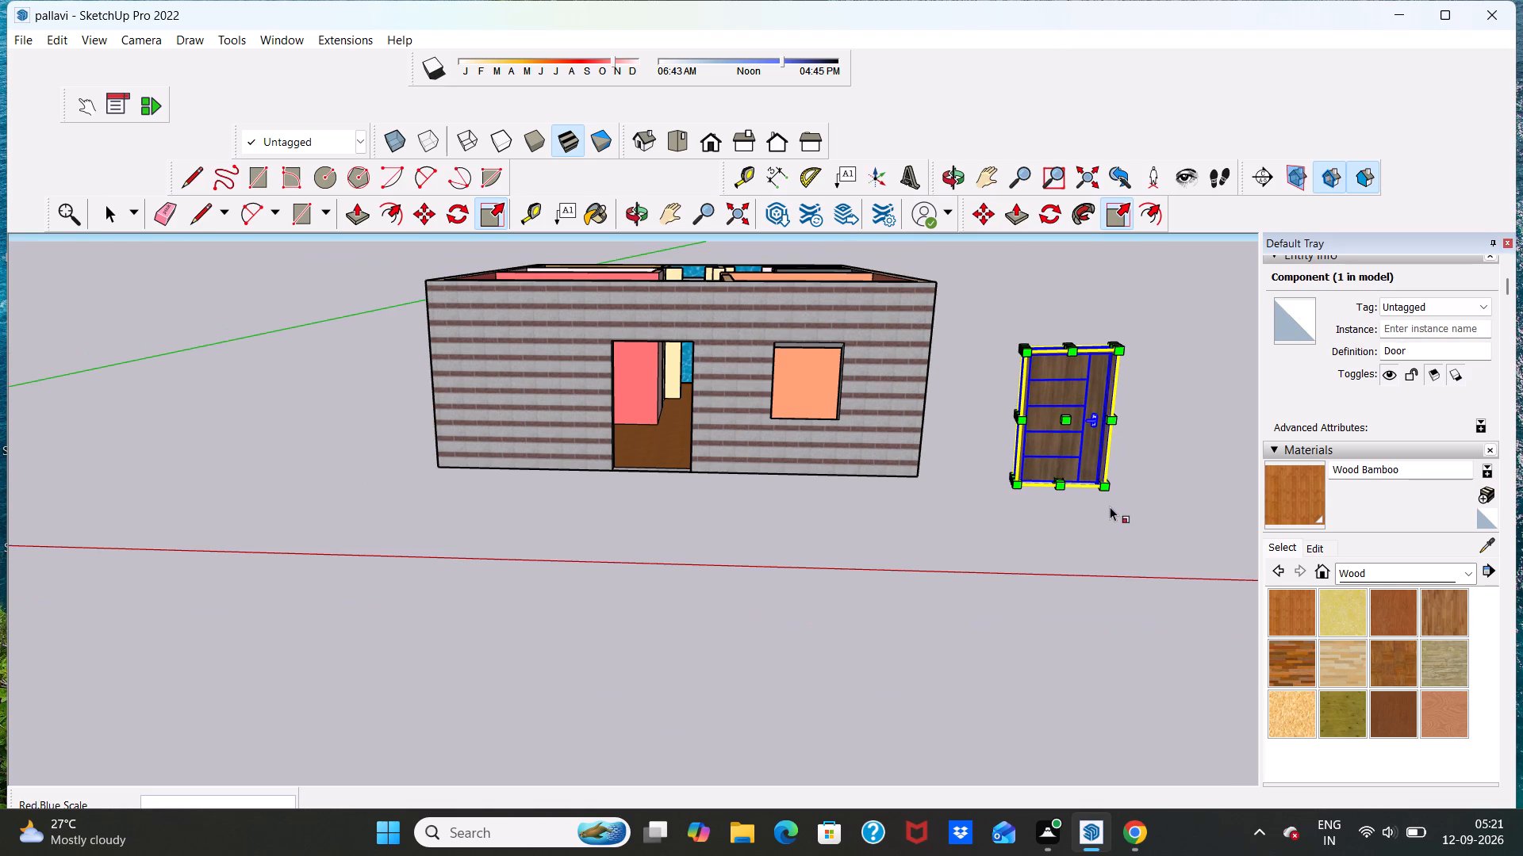
key(space)
click(1120, 518)
Examine the rescaled door's frame depth and handle from its handle-side edge.
middle_drag(1134, 460, 866, 475)
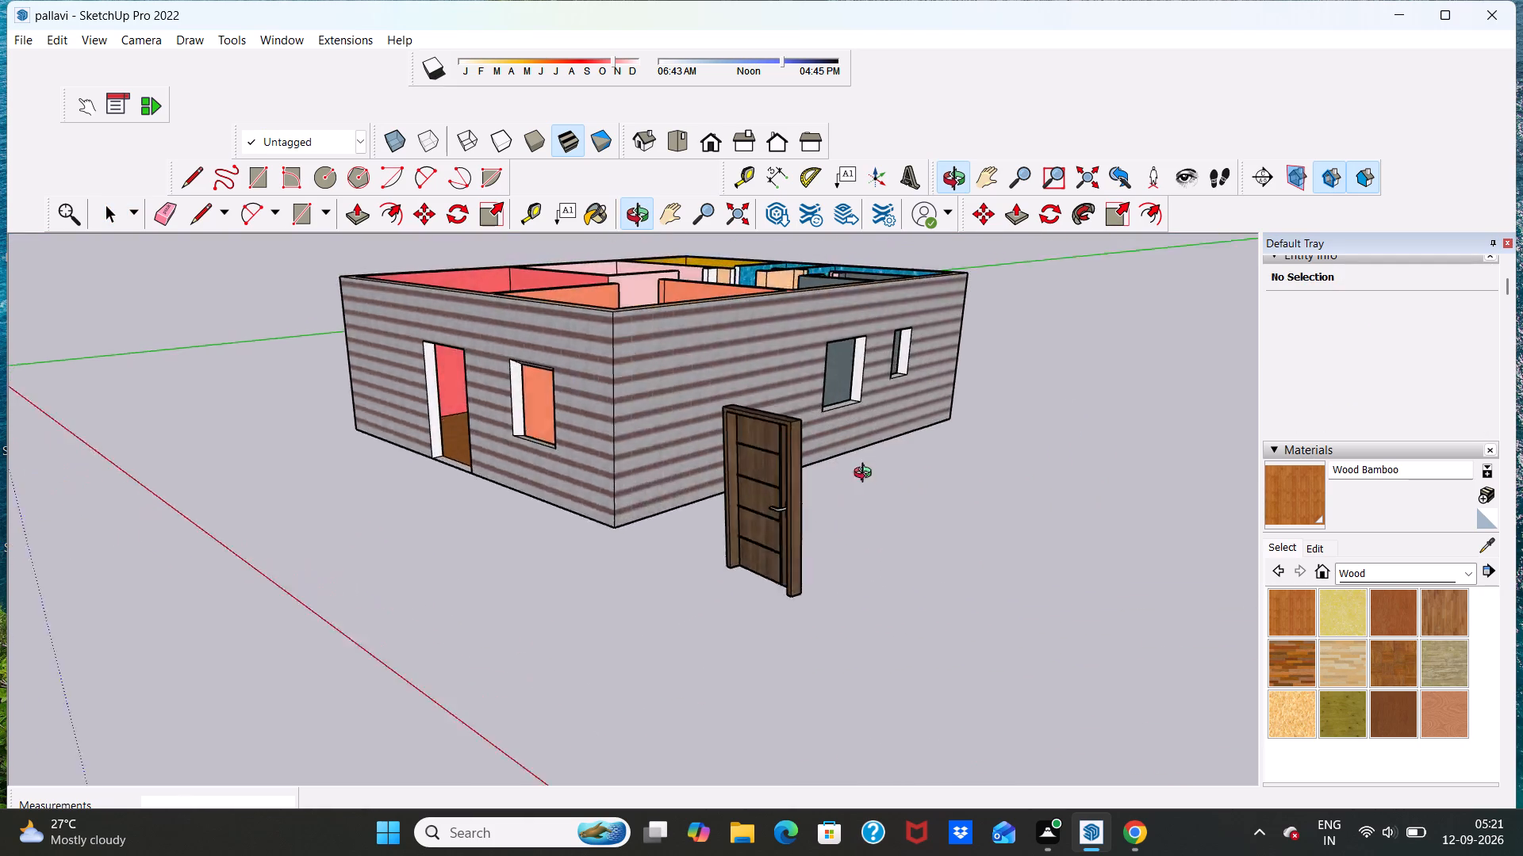
middle_drag(866, 475, 750, 477)
scroll(481, 491, up, 4)
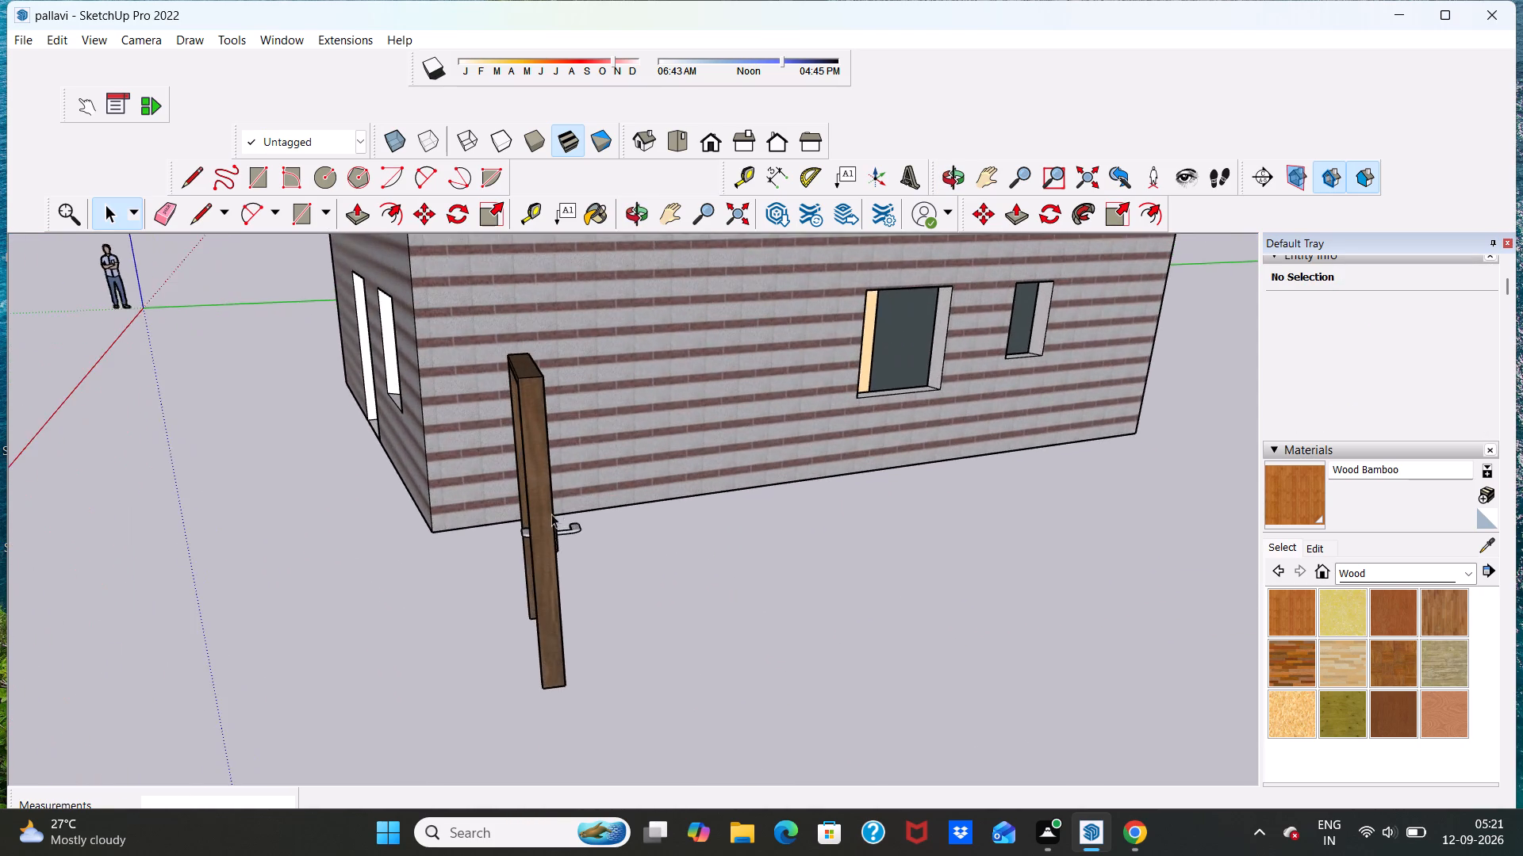
scroll(581, 523, up, 5)
scroll(582, 511, down, 13)
scroll(502, 506, up, 4)
middle_drag(505, 508, 536, 522)
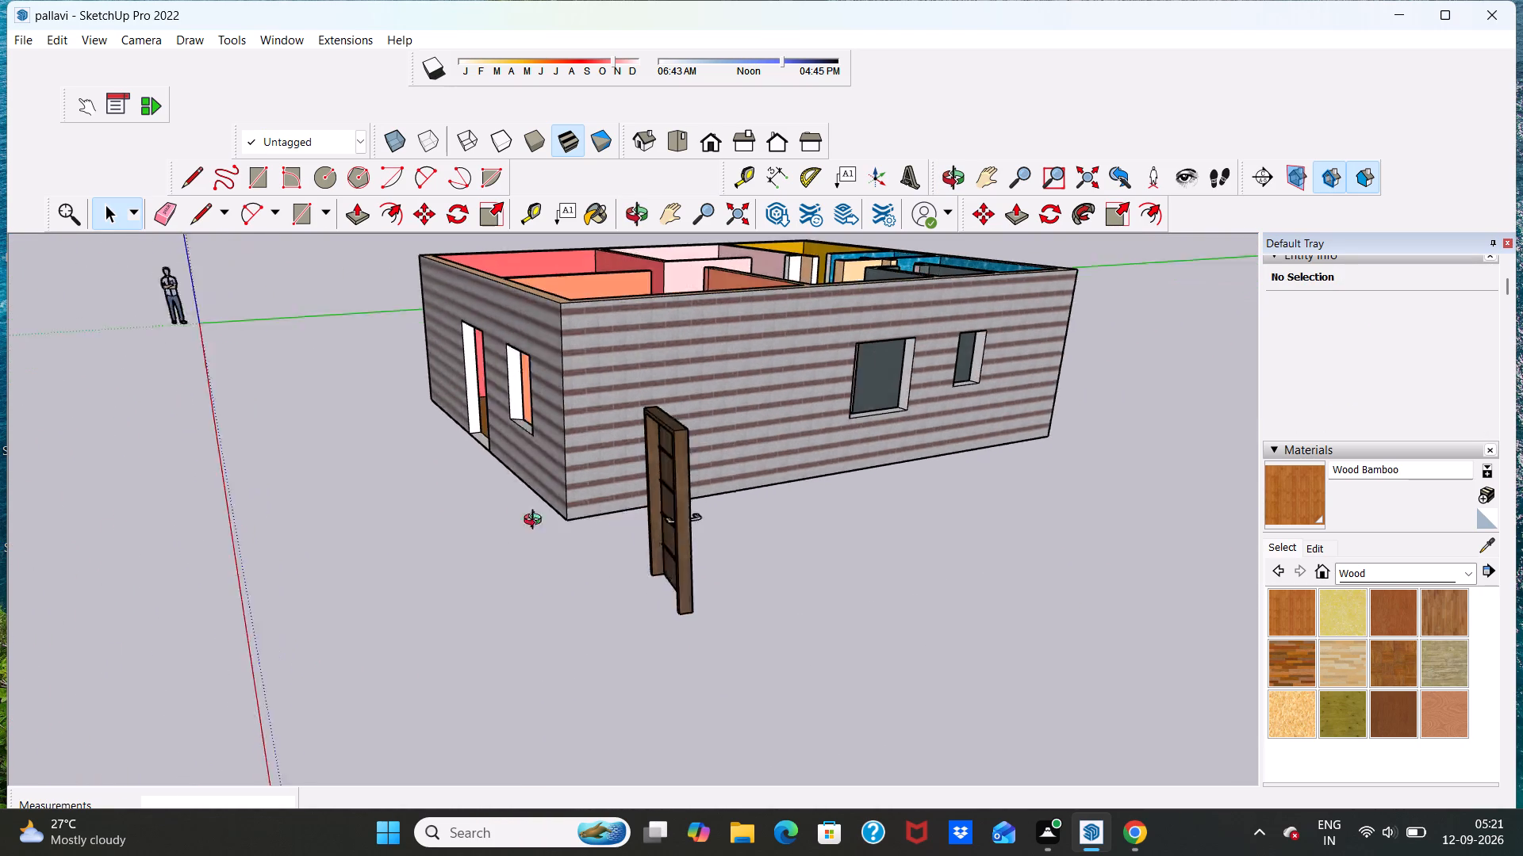
middle_drag(536, 522, 714, 491)
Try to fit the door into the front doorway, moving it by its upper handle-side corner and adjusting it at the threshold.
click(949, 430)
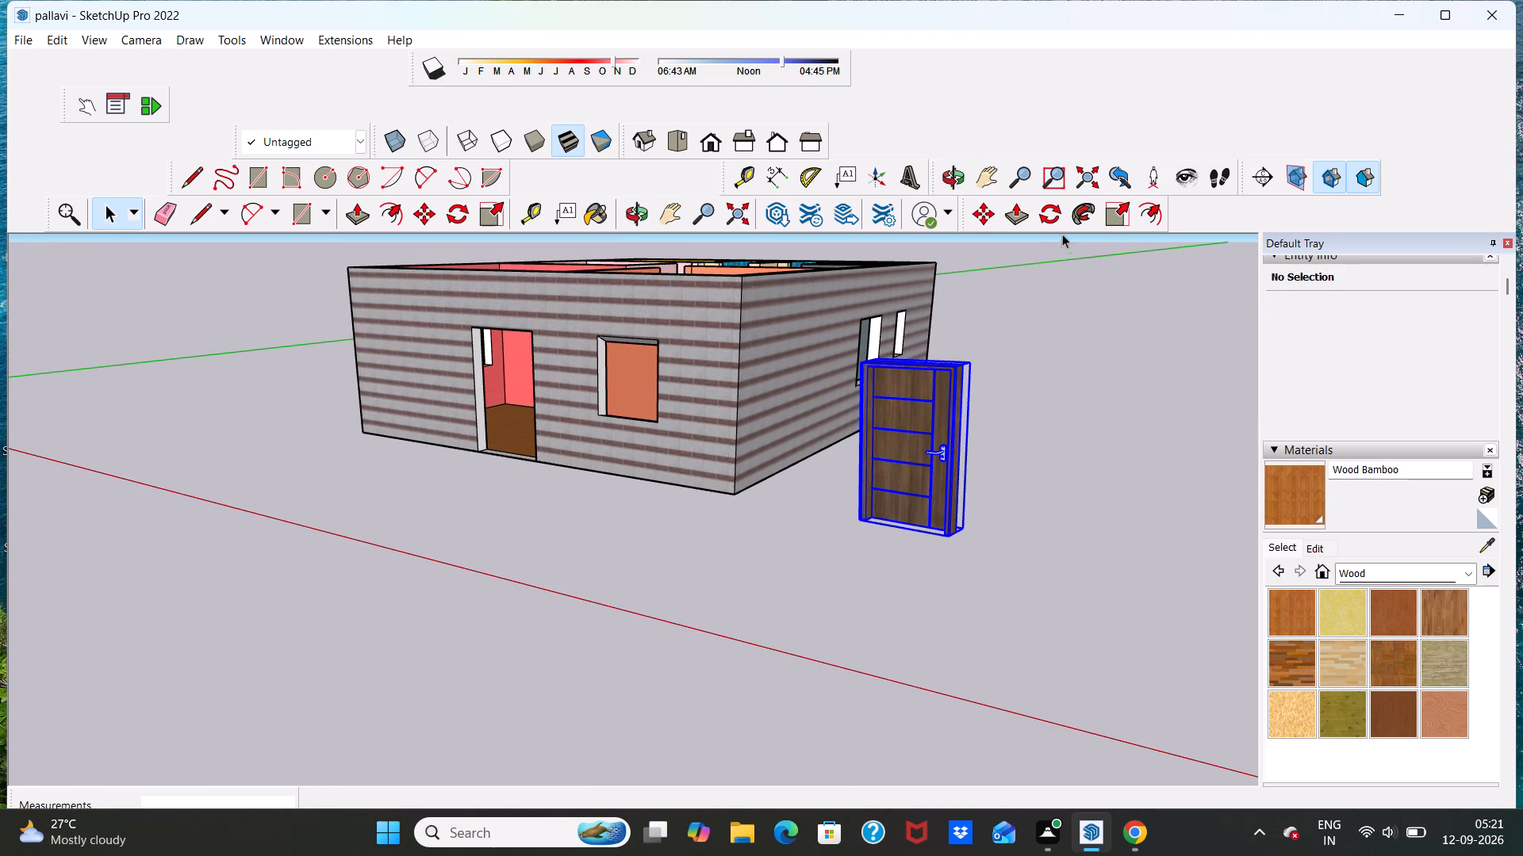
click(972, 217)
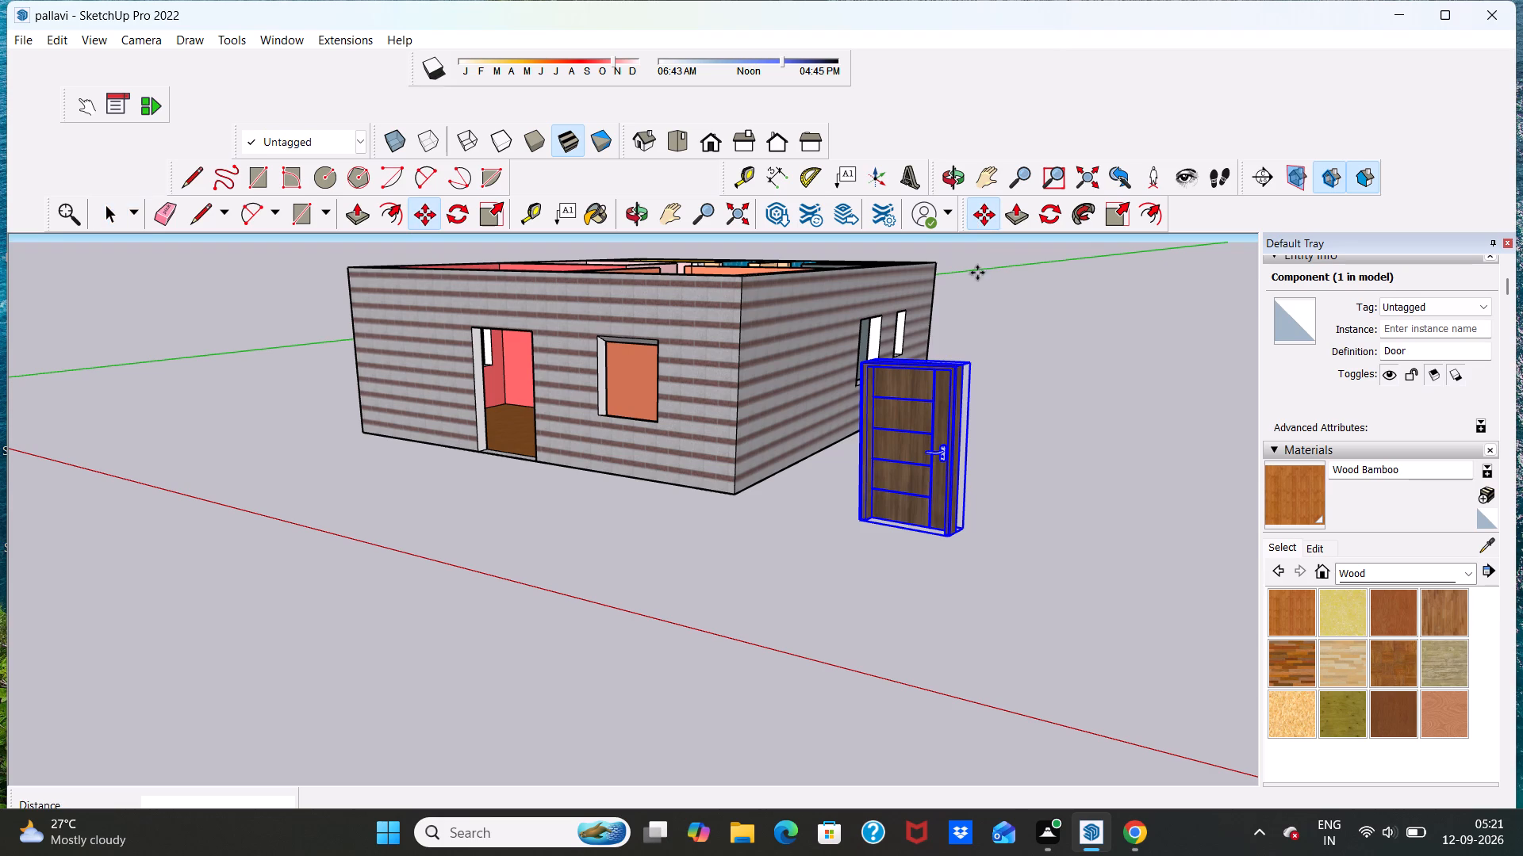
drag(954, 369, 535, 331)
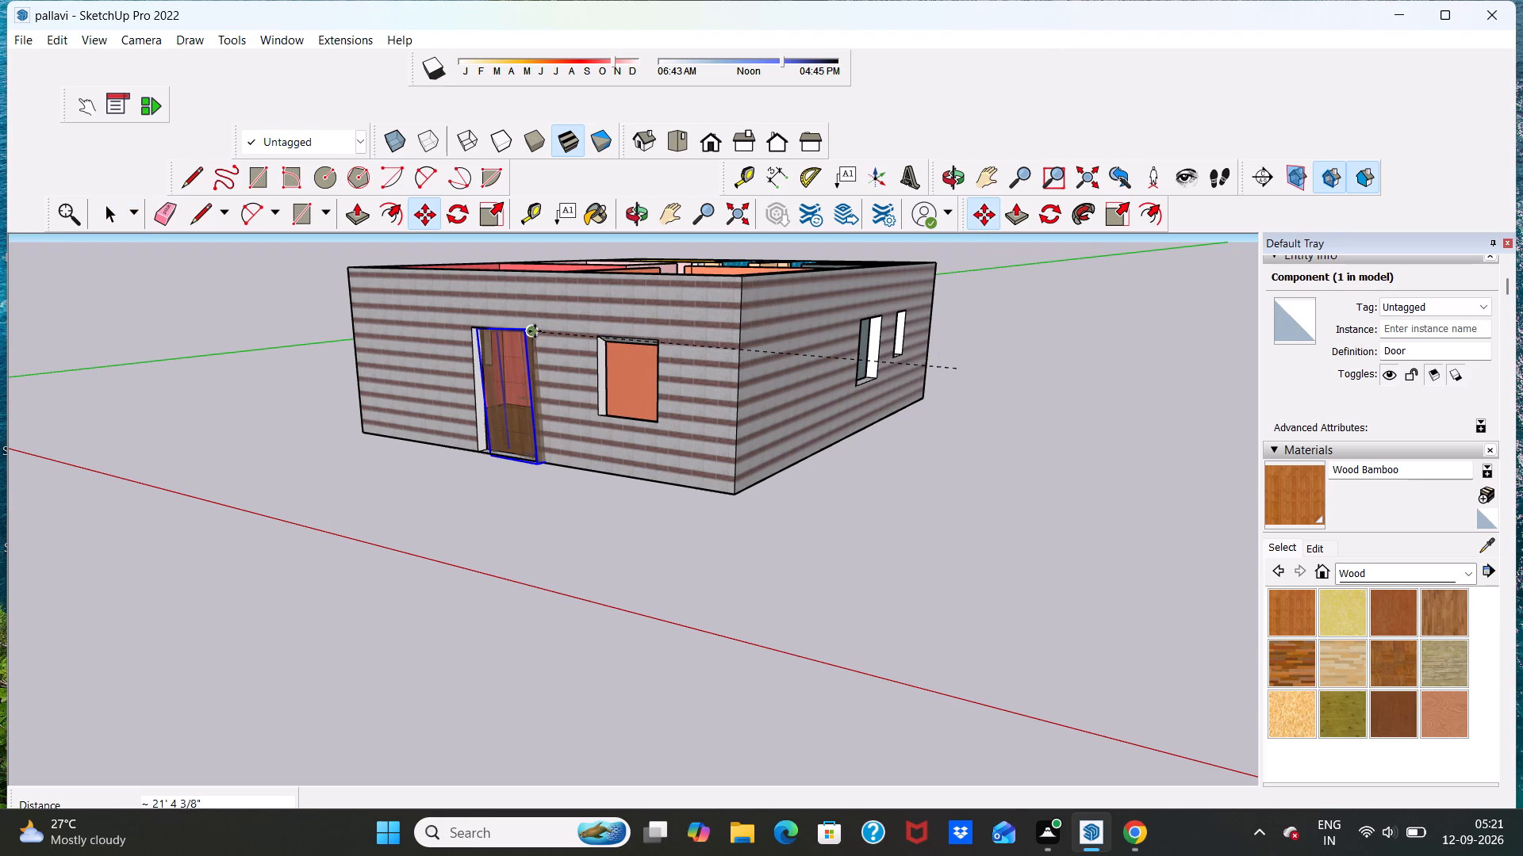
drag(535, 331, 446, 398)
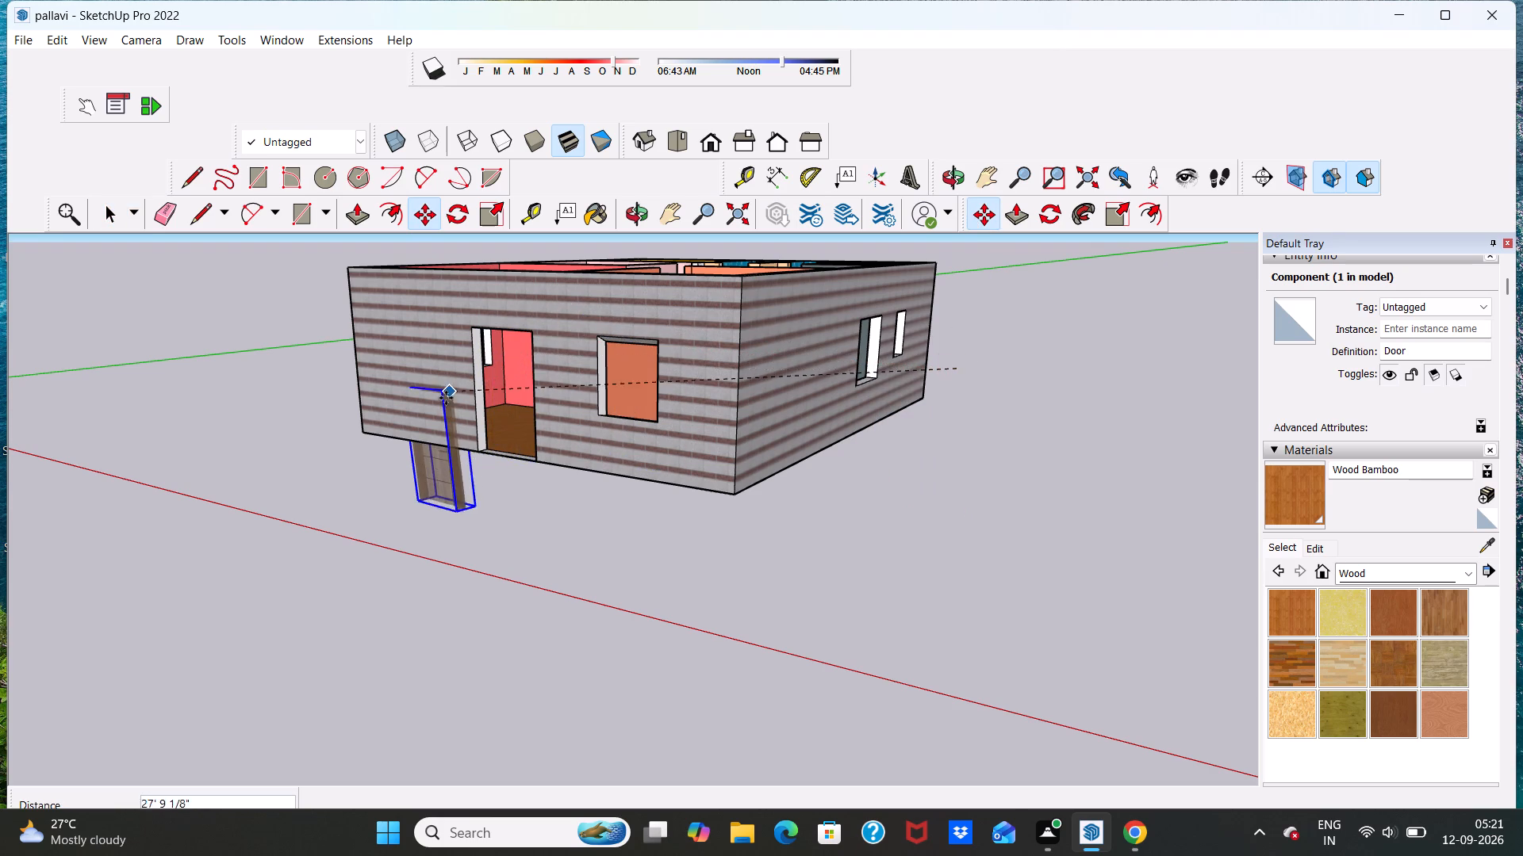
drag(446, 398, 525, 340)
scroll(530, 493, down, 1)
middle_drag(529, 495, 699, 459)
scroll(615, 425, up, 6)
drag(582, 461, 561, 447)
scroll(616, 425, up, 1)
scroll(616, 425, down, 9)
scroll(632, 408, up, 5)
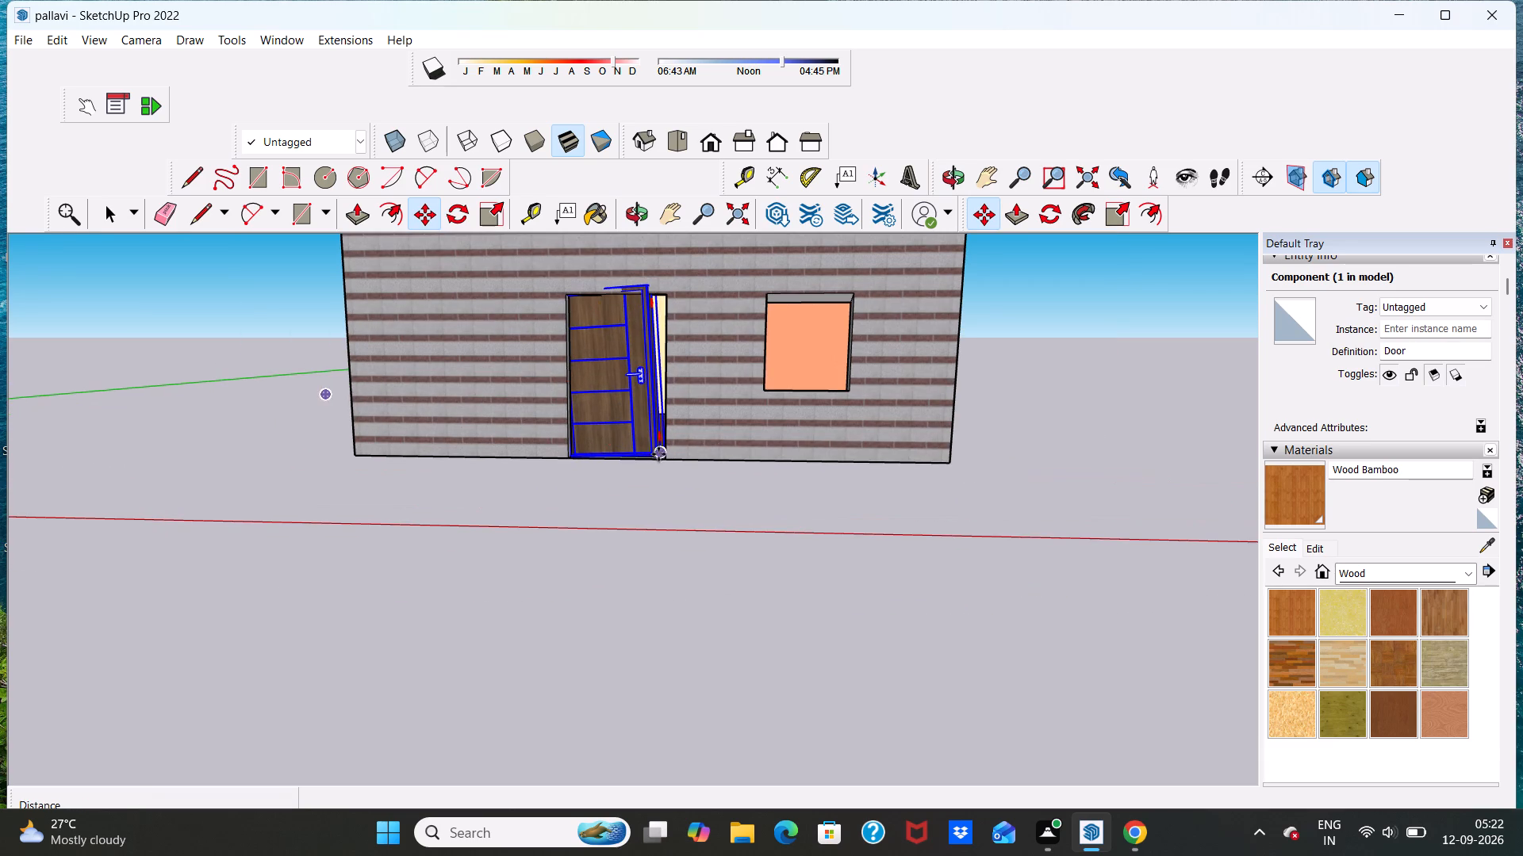
Move the door out of the front doorway by its lower handle-side corner to stand beside the house.
drag(647, 452, 1128, 488)
scroll(1099, 466, down, 7)
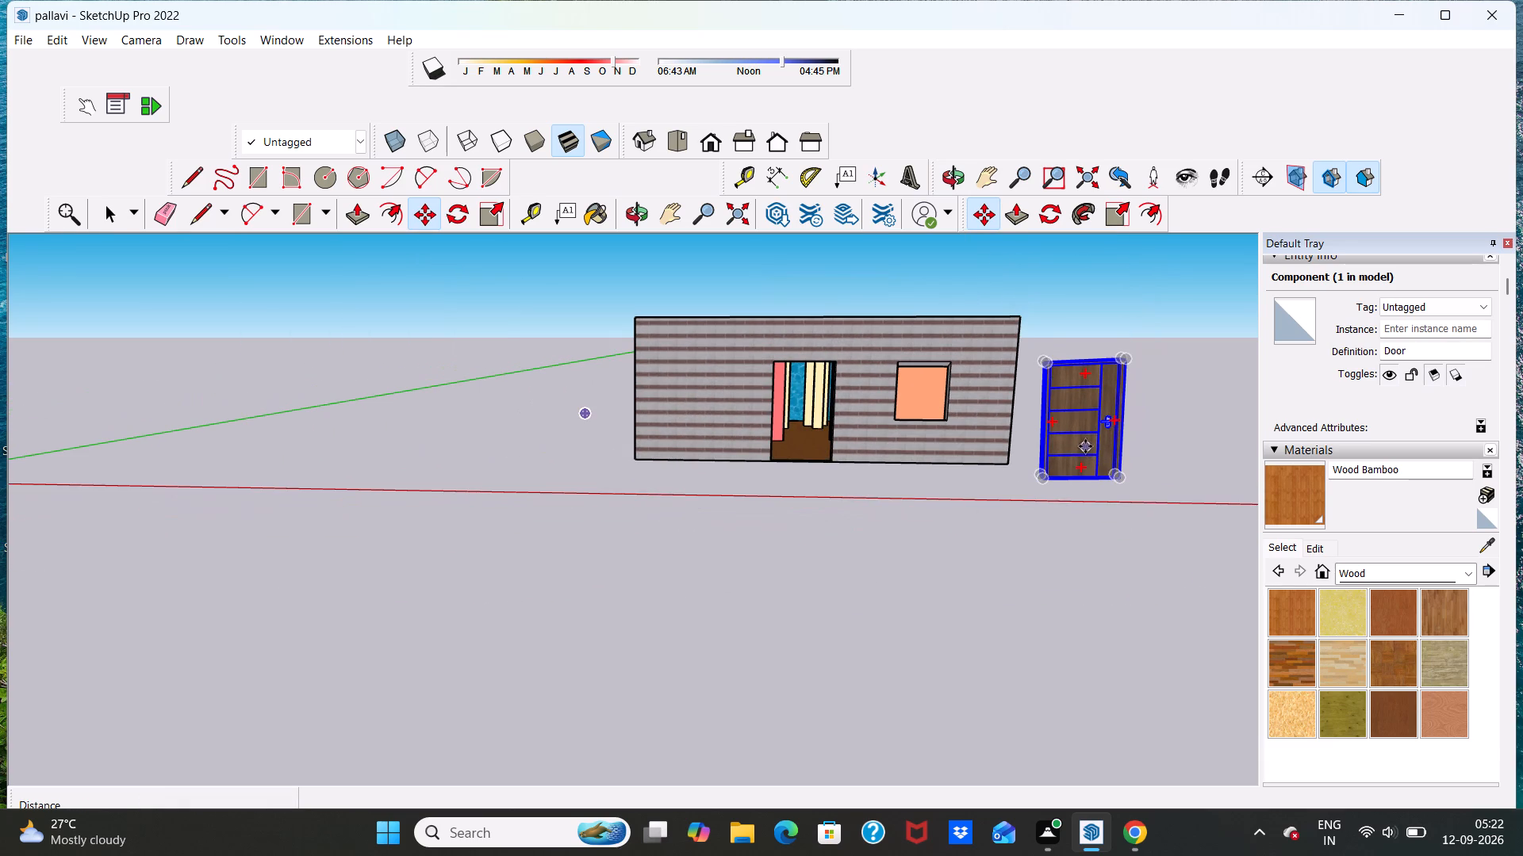
key(space)
Examine the freestanding door's size and frame against the front doorway from above, at an angle and head-on.
scroll(1115, 437, down, 7)
scroll(1158, 411, up, 11)
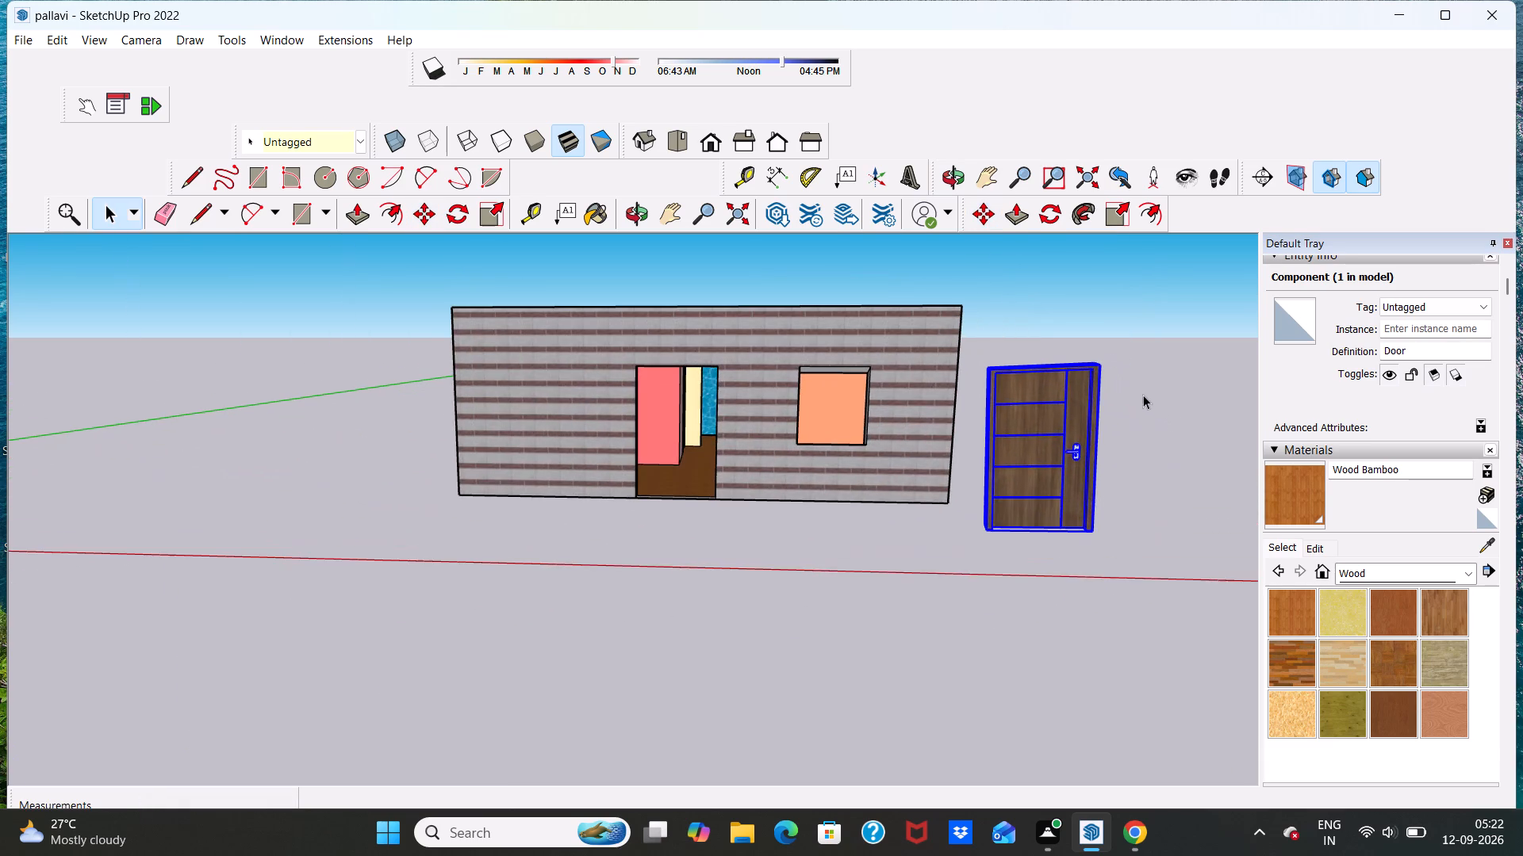
middle_drag(869, 433, 785, 475)
scroll(786, 472, down, 4)
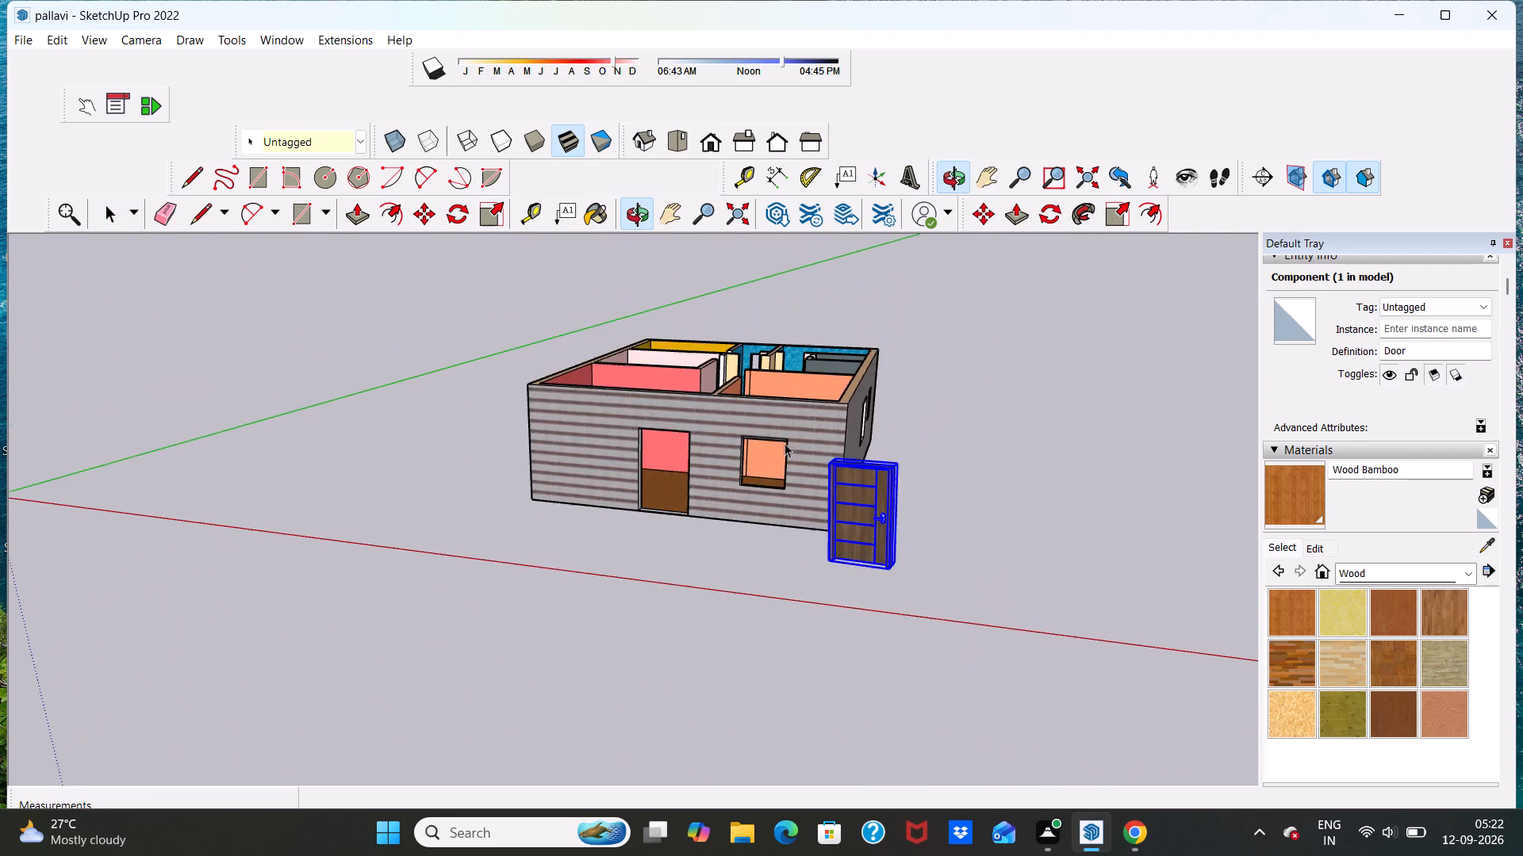
scroll(785, 443, down, 9)
scroll(719, 421, up, 8)
middle_drag(727, 470, 744, 625)
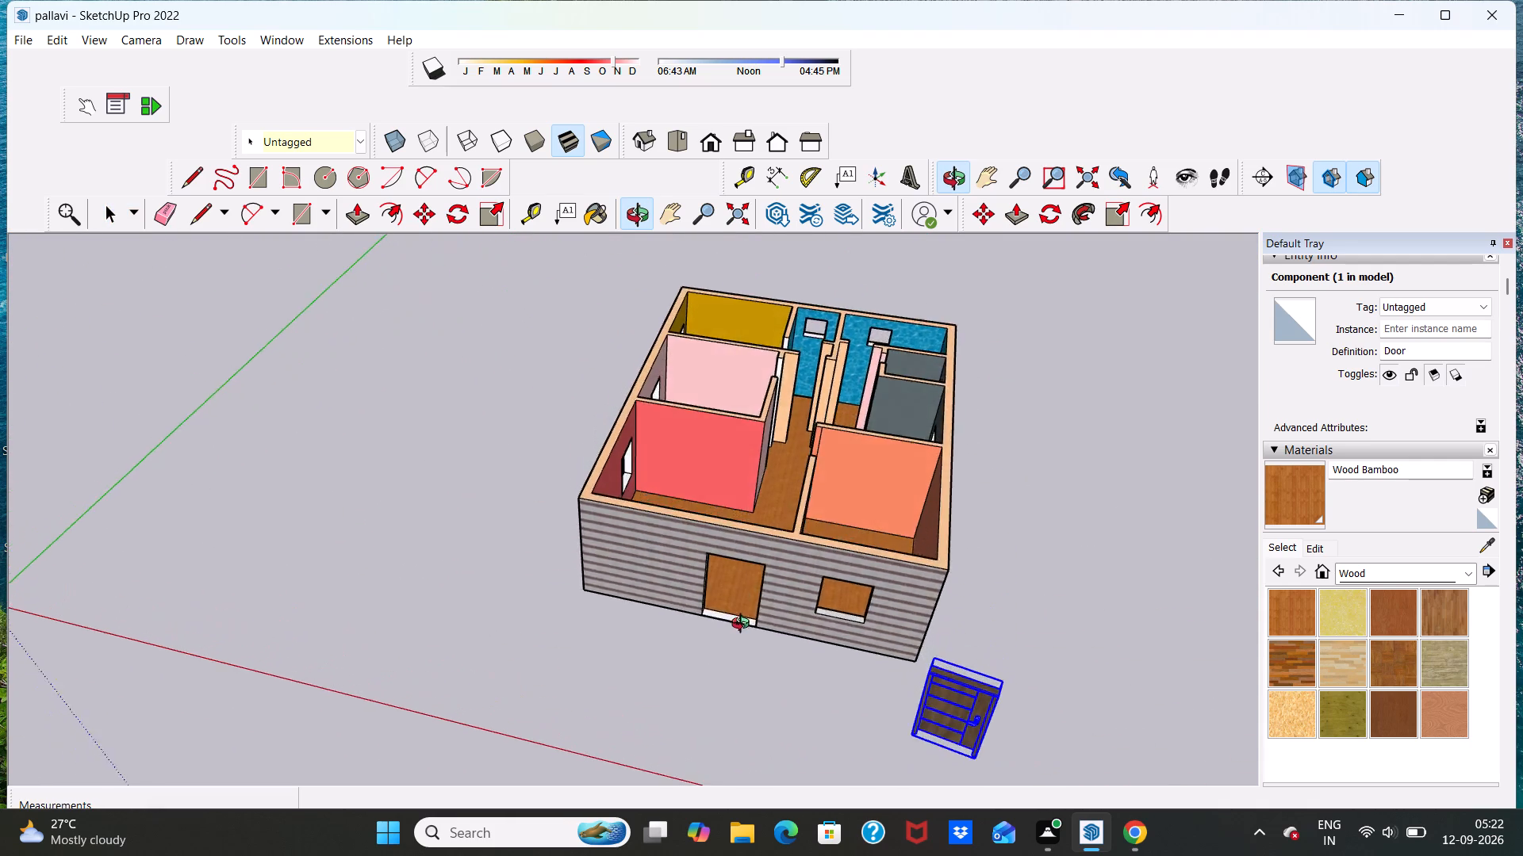
middle_drag(744, 625, 692, 479)
scroll(736, 470, down, 4)
scroll(955, 540, up, 7)
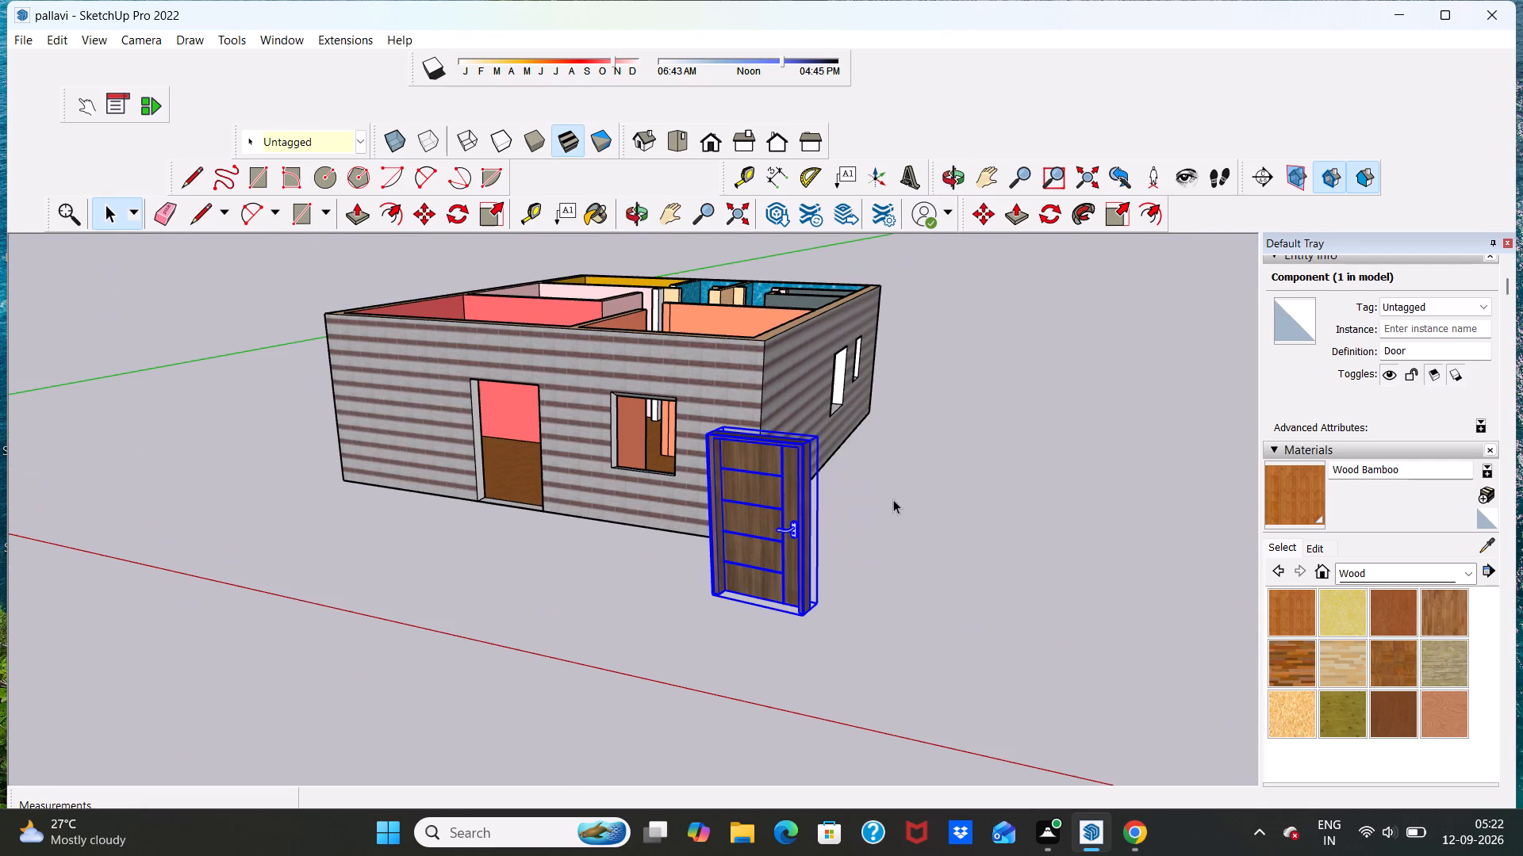
scroll(767, 499, up, 7)
scroll(763, 482, down, 9)
middle_drag(754, 542, 799, 518)
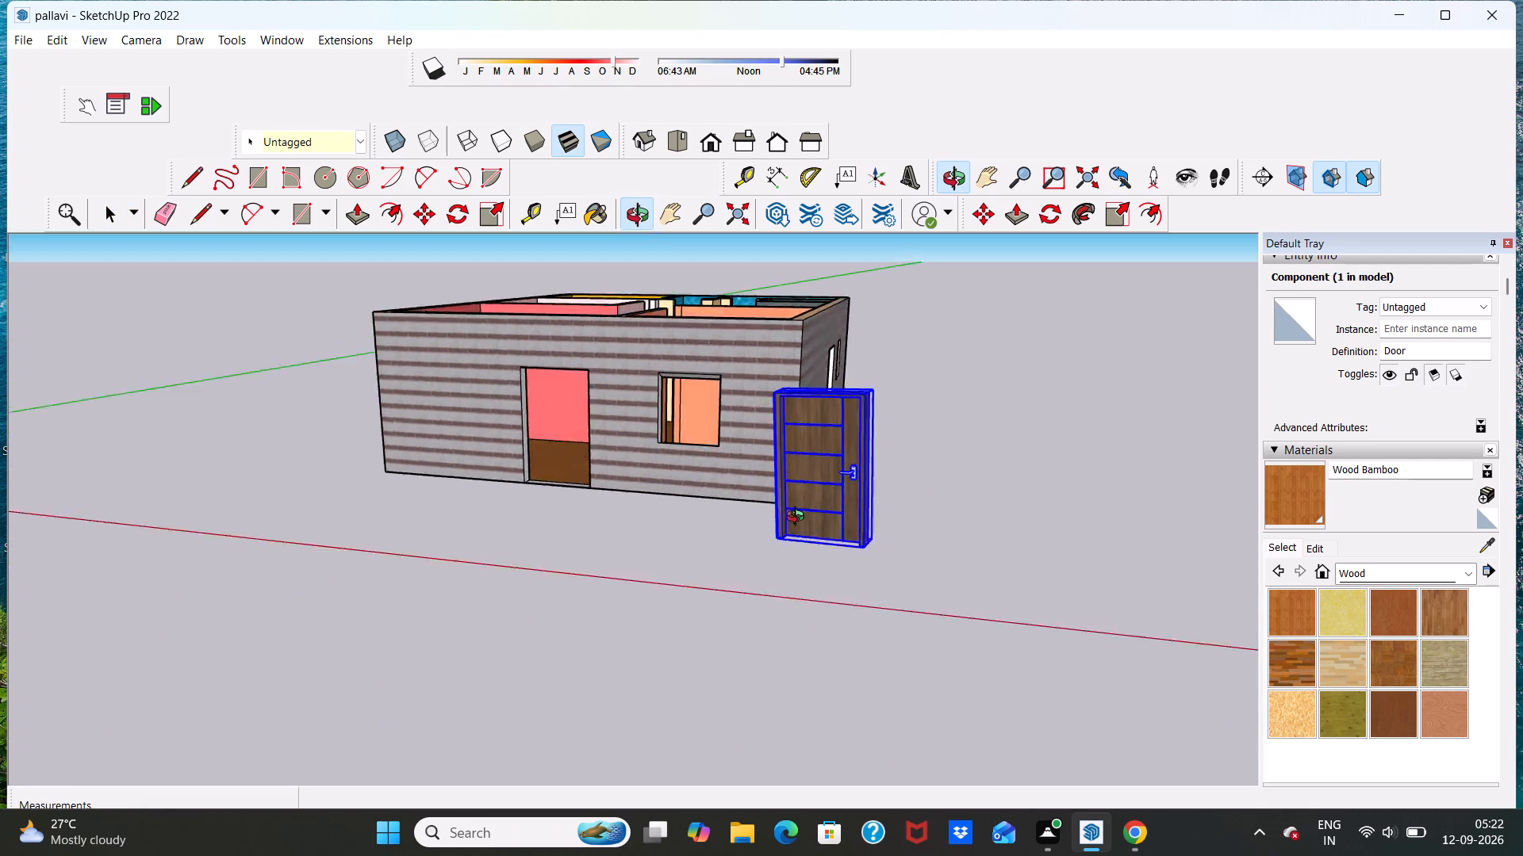
middle_drag(799, 518, 904, 520)
scroll(1037, 451, up, 5)
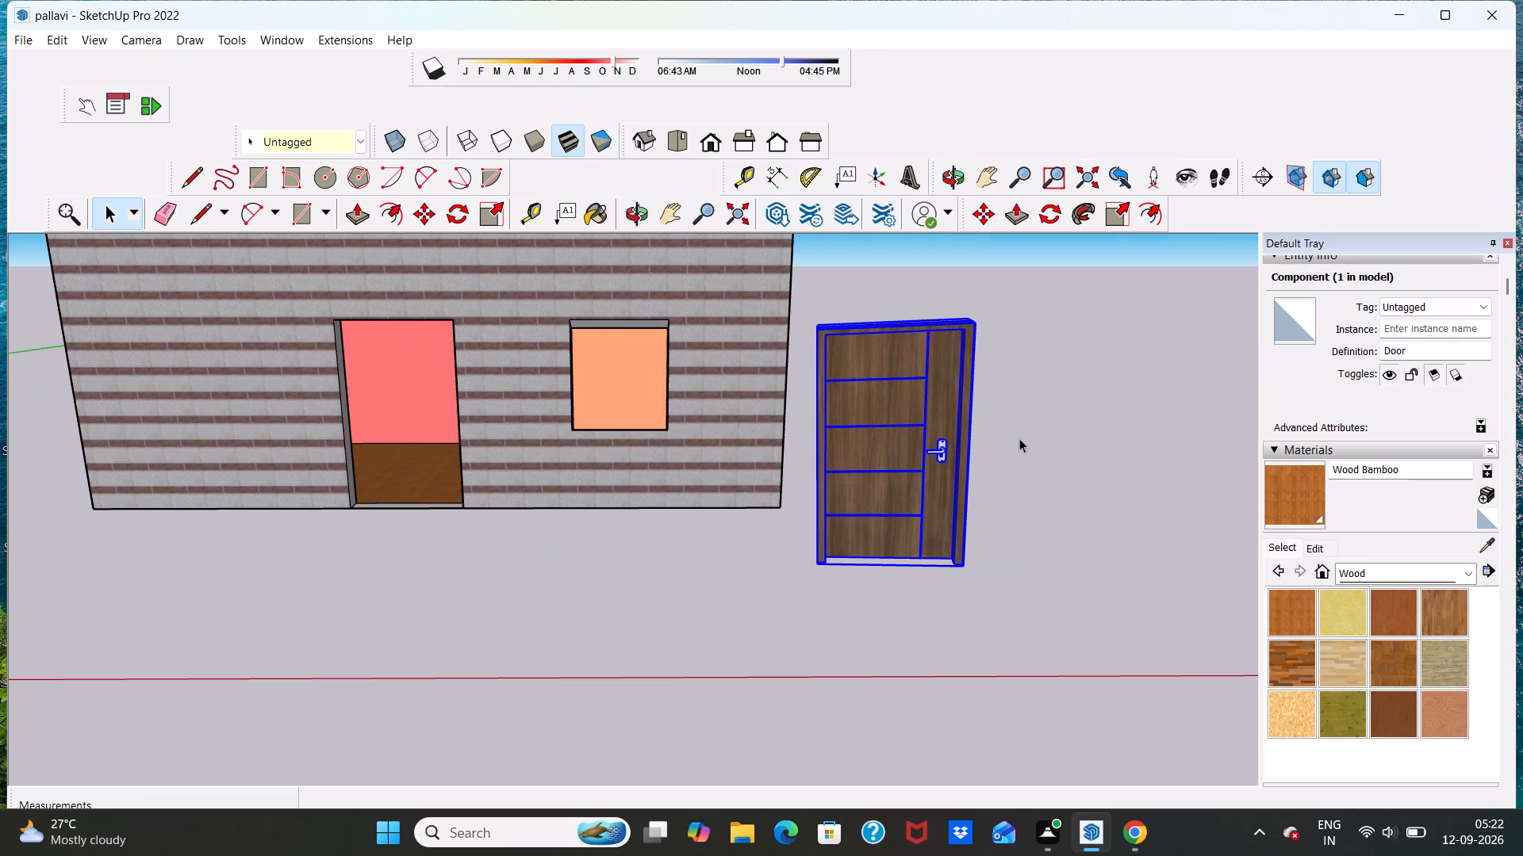
key(space)
click(892, 578)
scroll(951, 495, up, 2)
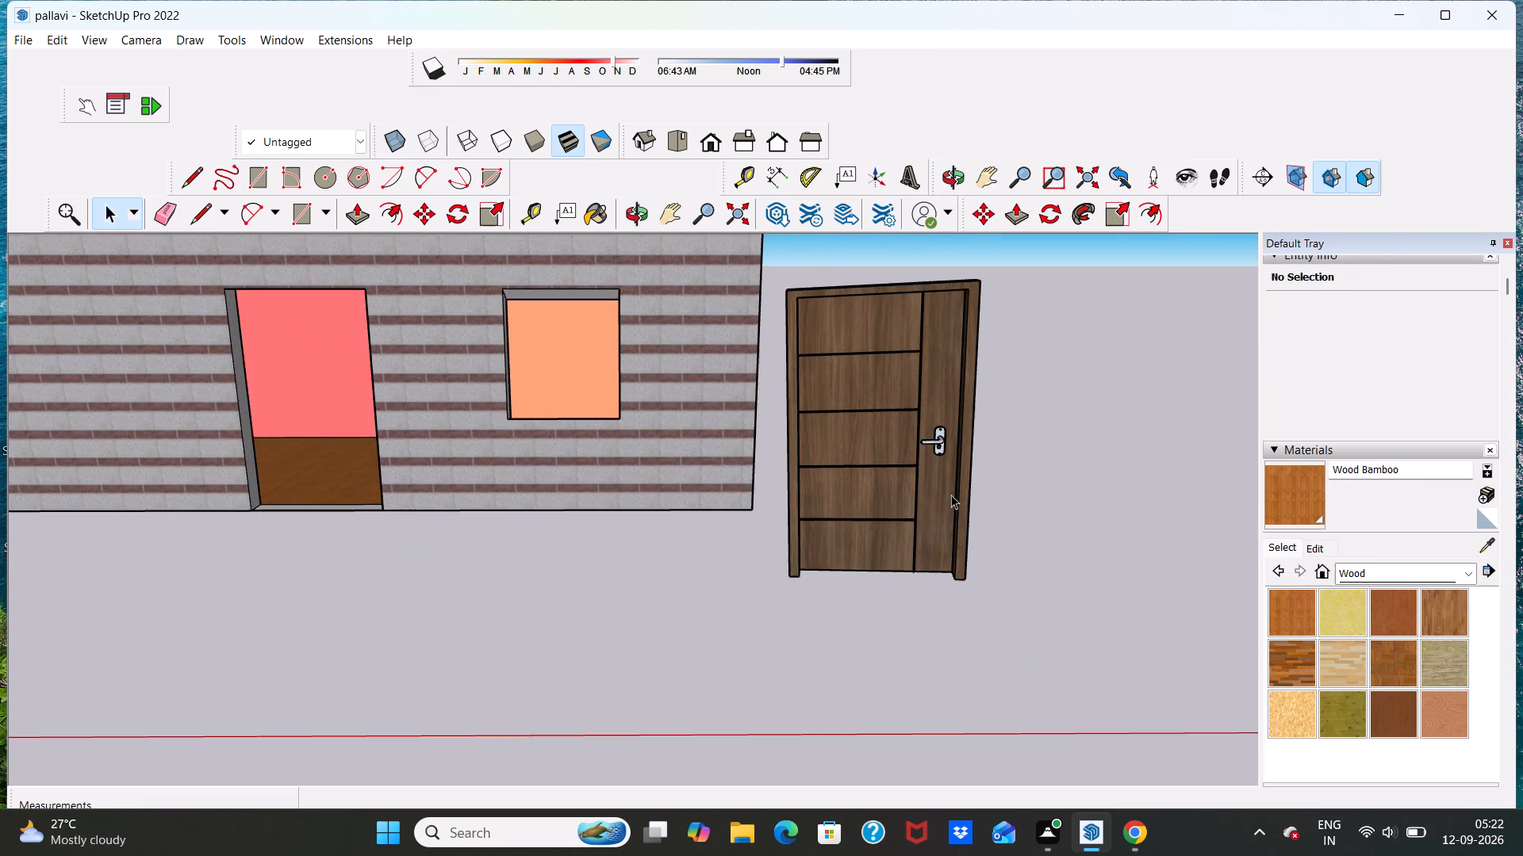
scroll(951, 495, up, 4)
scroll(948, 484, down, 13)
scroll(946, 467, up, 6)
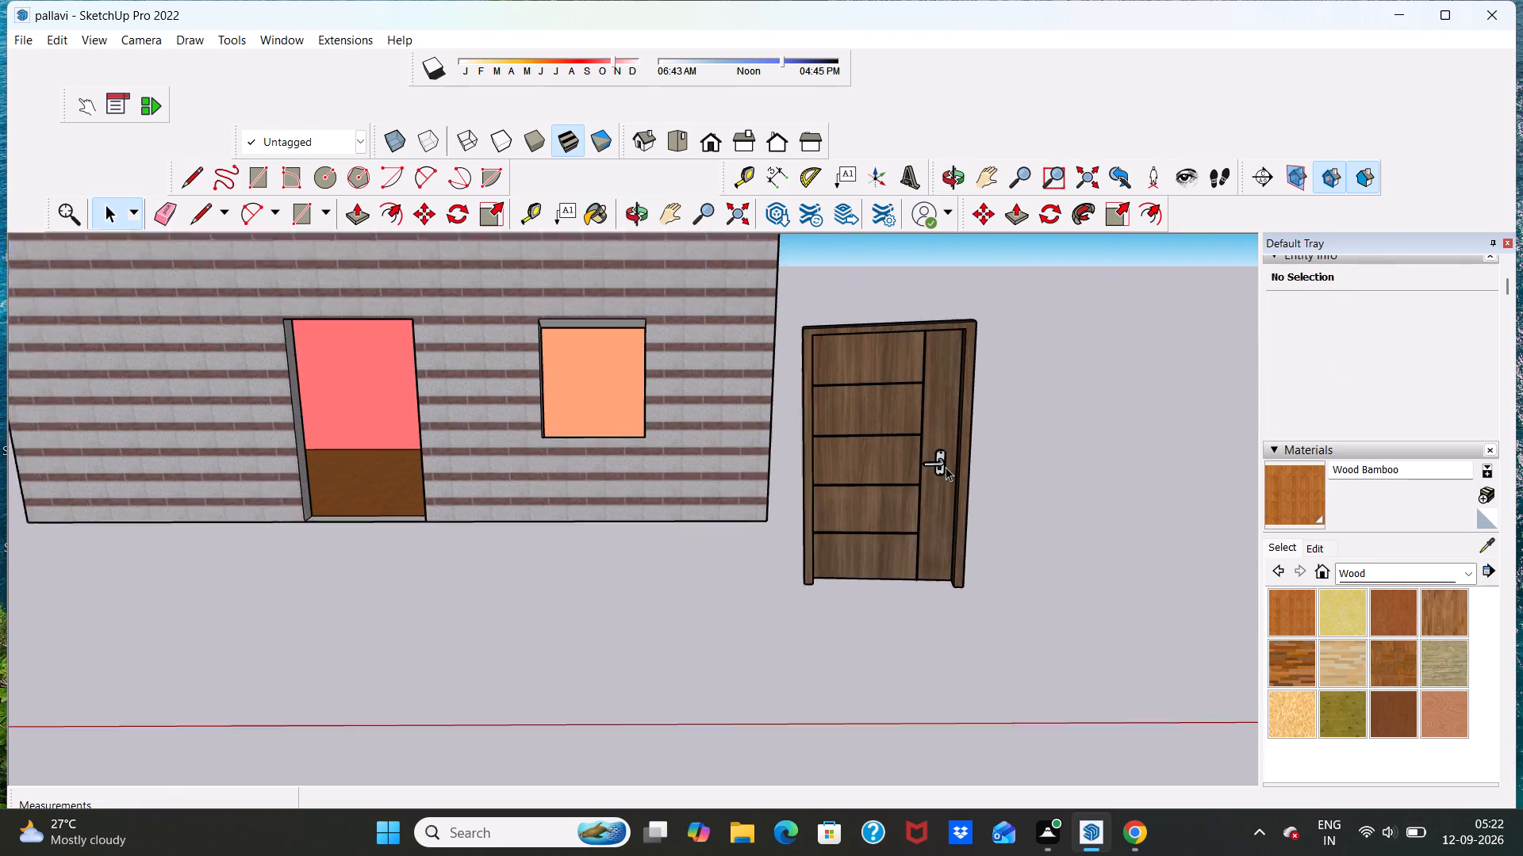
Examine the freestanding door and the house's front and side walls with their openings from several angles and distances.
scroll(946, 467, up, 2)
middle_drag(1093, 473, 343, 580)
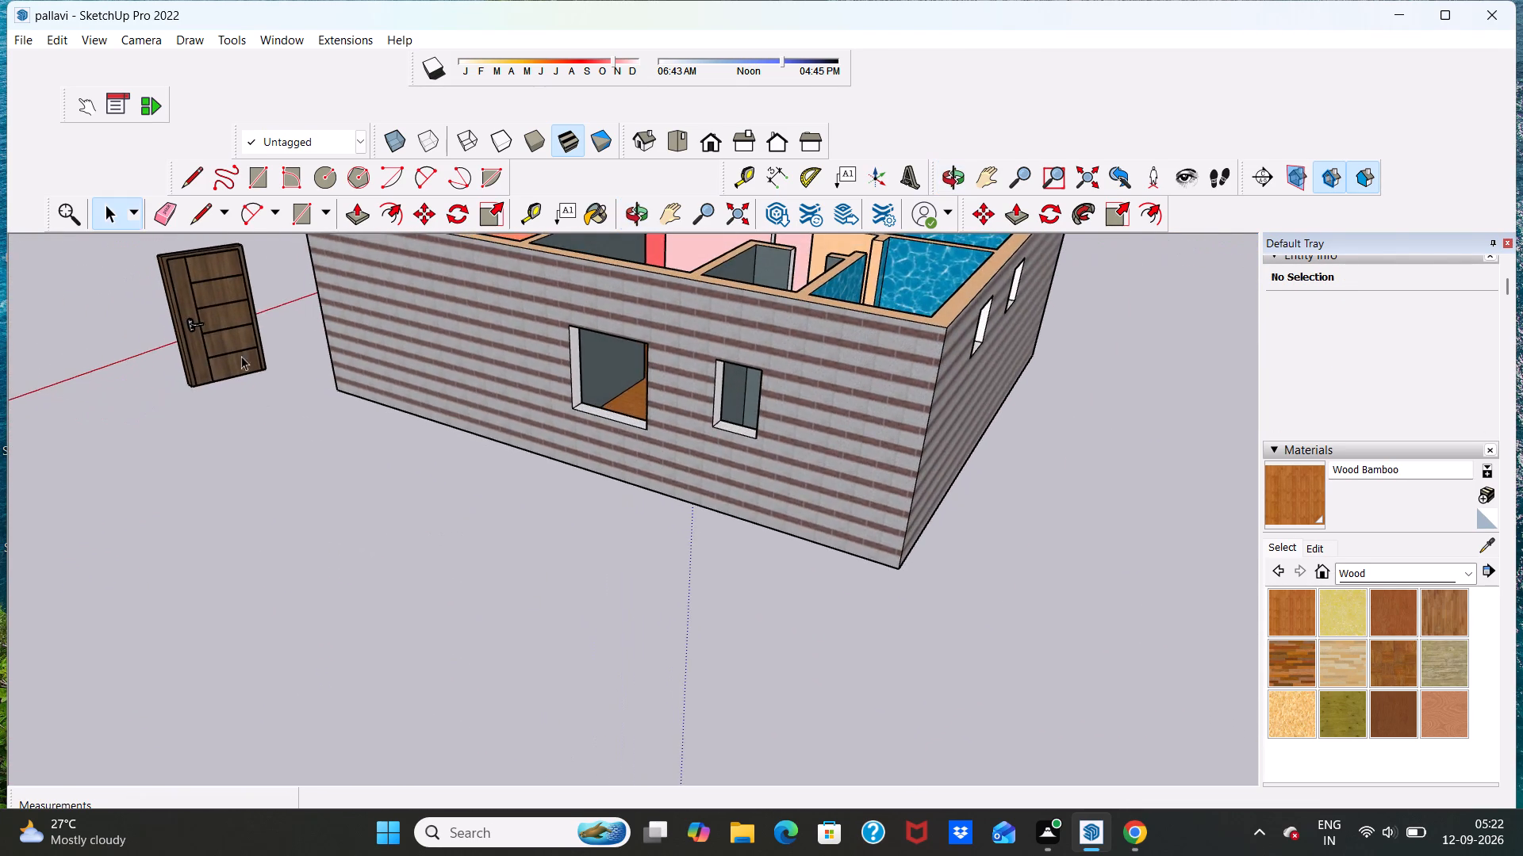
scroll(238, 344, up, 6)
scroll(229, 342, down, 16)
scroll(229, 342, up, 20)
scroll(229, 342, up, 6)
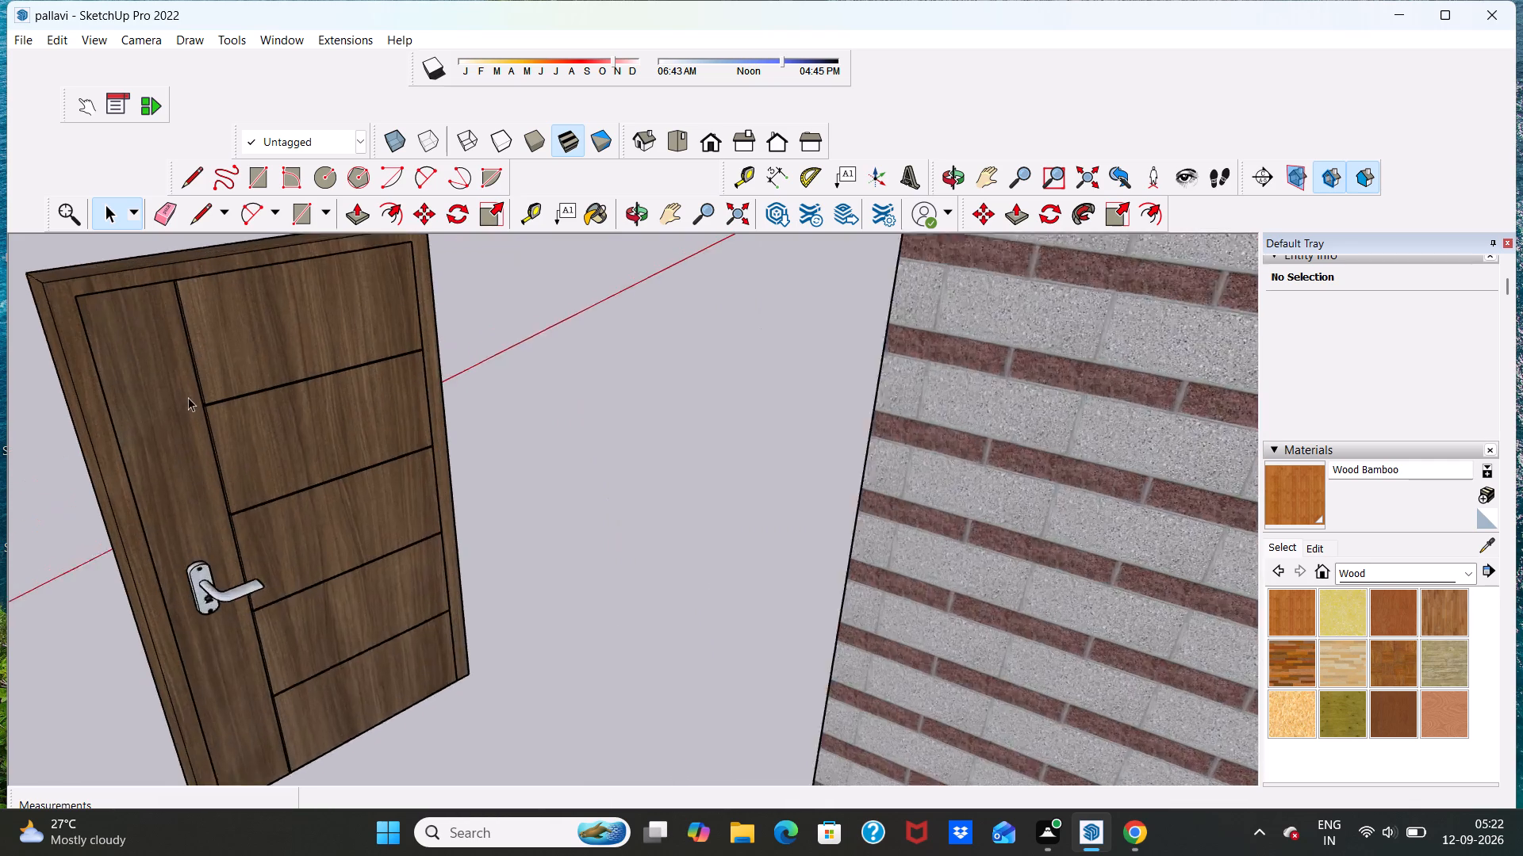
scroll(188, 397, up, 2)
scroll(199, 386, down, 11)
middle_drag(158, 466, 167, 472)
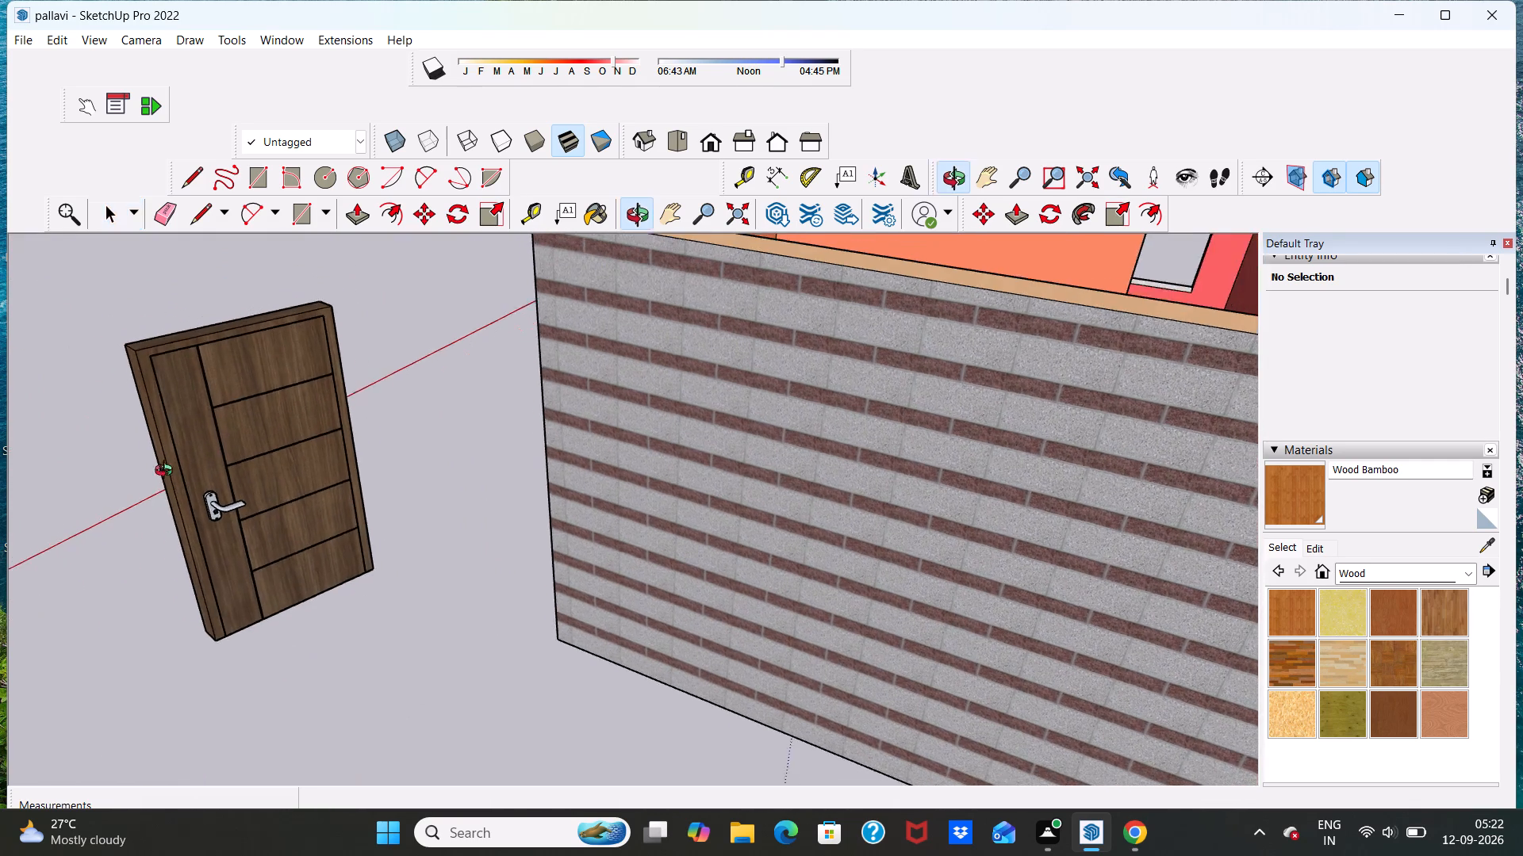
middle_drag(167, 472, 890, 421)
scroll(890, 421, down, 7)
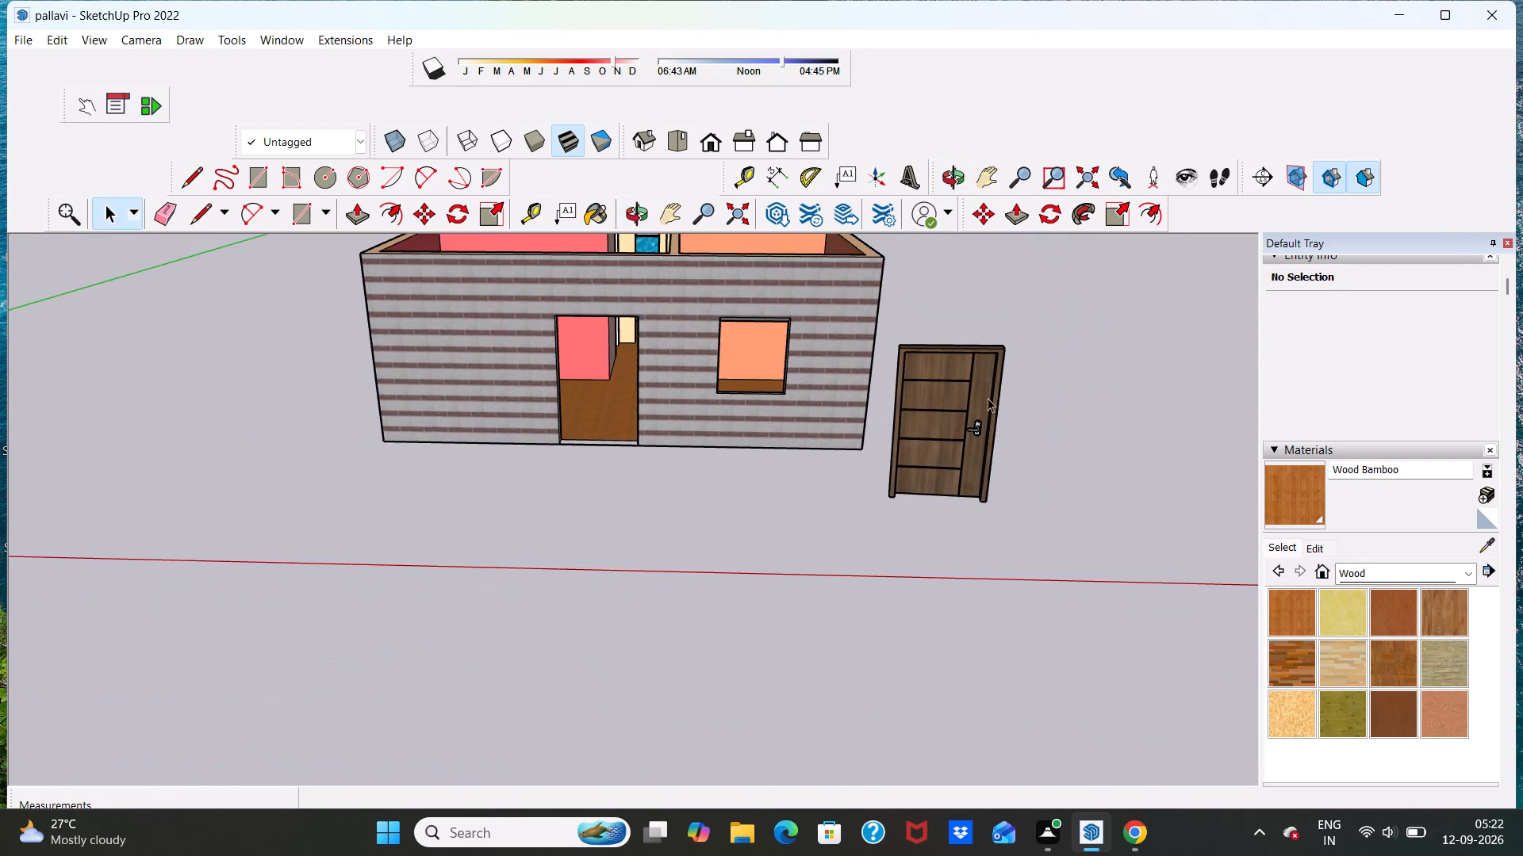
scroll(990, 397, down, 5)
scroll(1062, 402, up, 3)
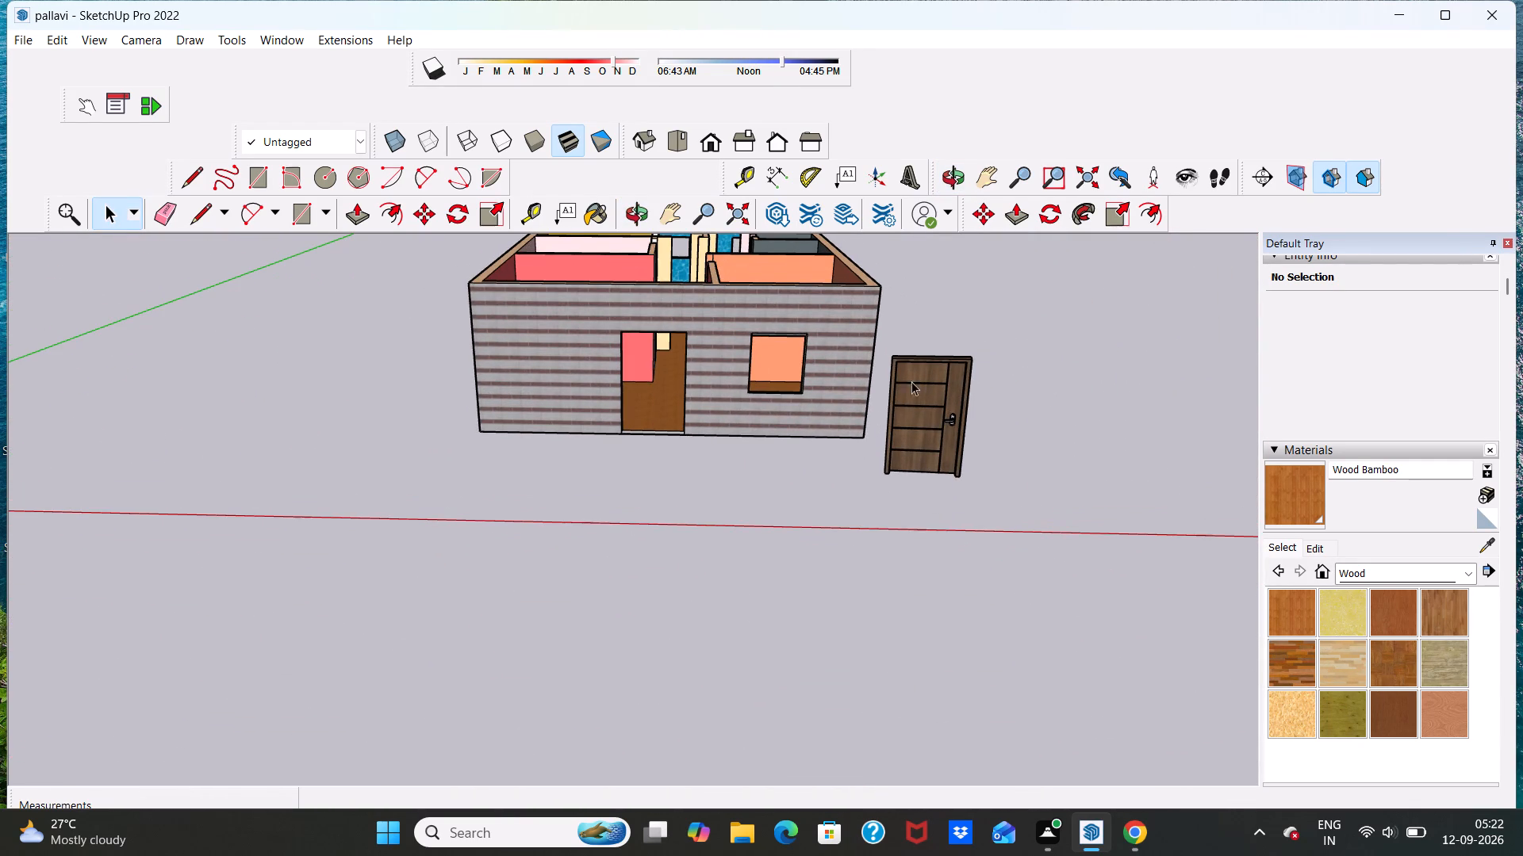
scroll(884, 388, down, 3)
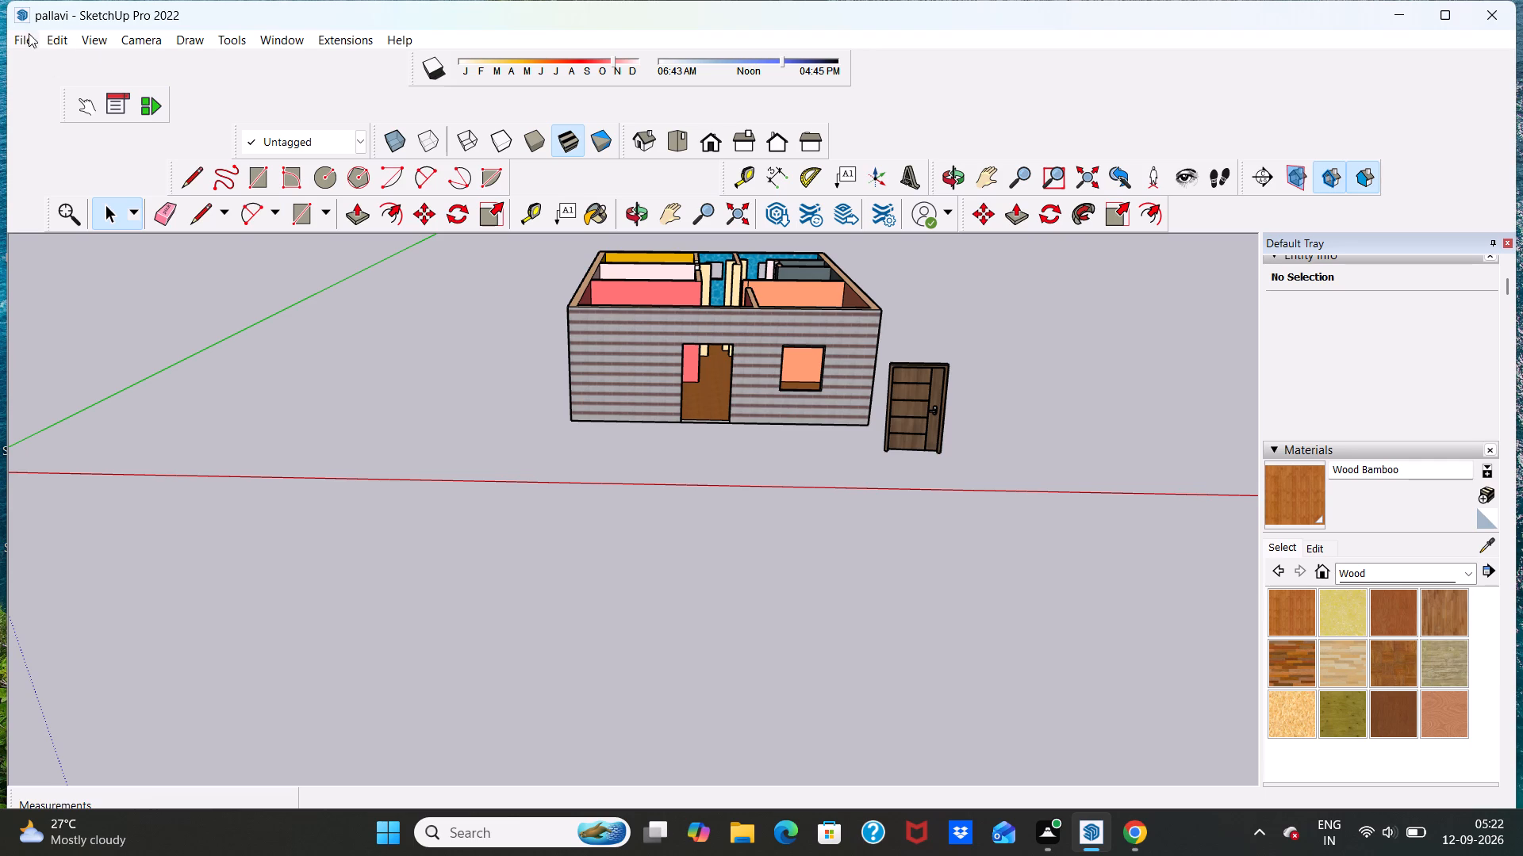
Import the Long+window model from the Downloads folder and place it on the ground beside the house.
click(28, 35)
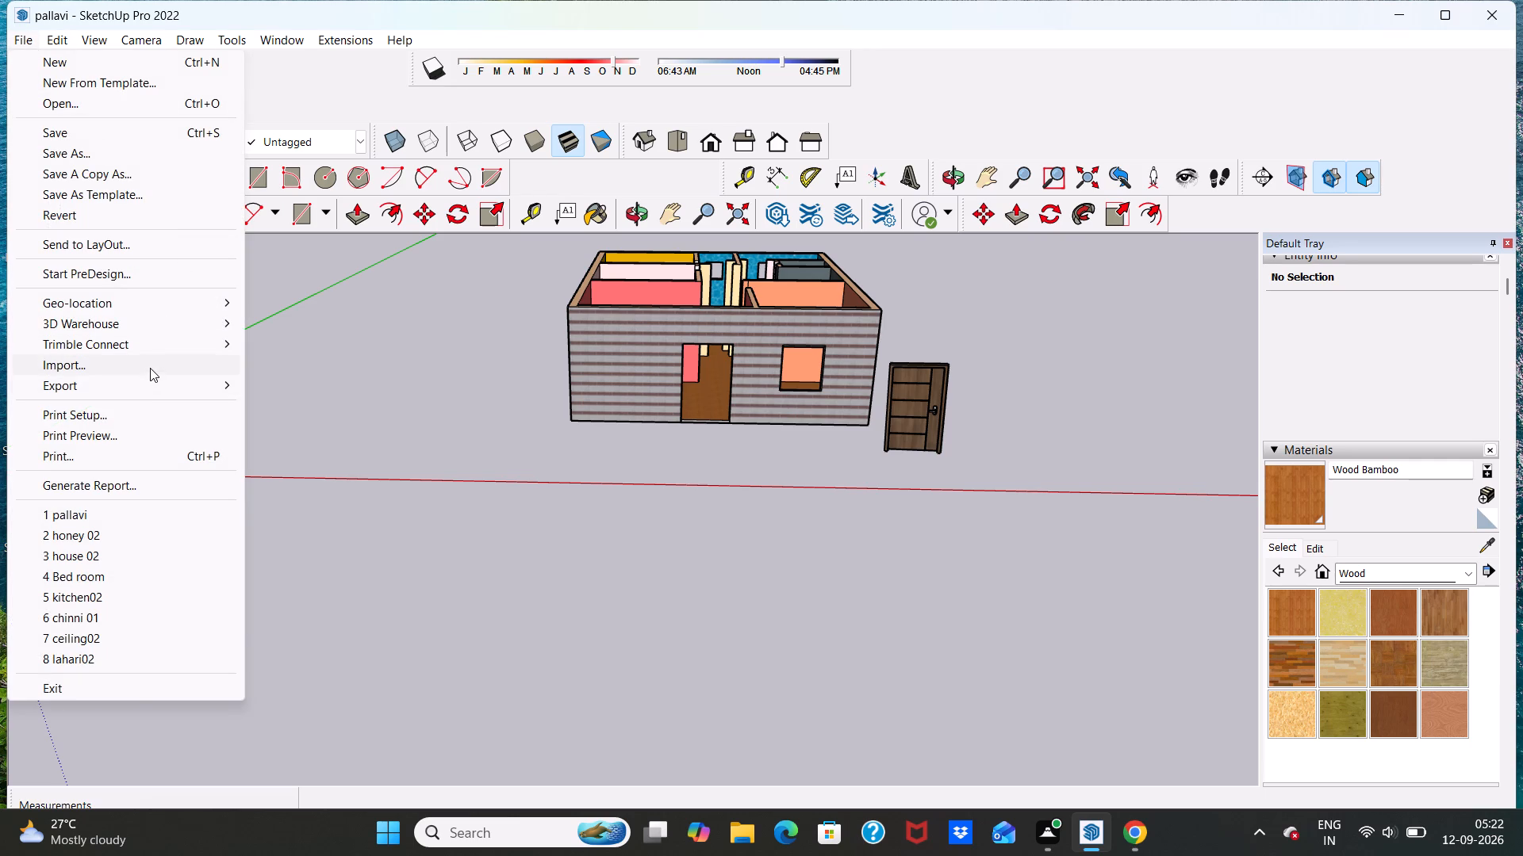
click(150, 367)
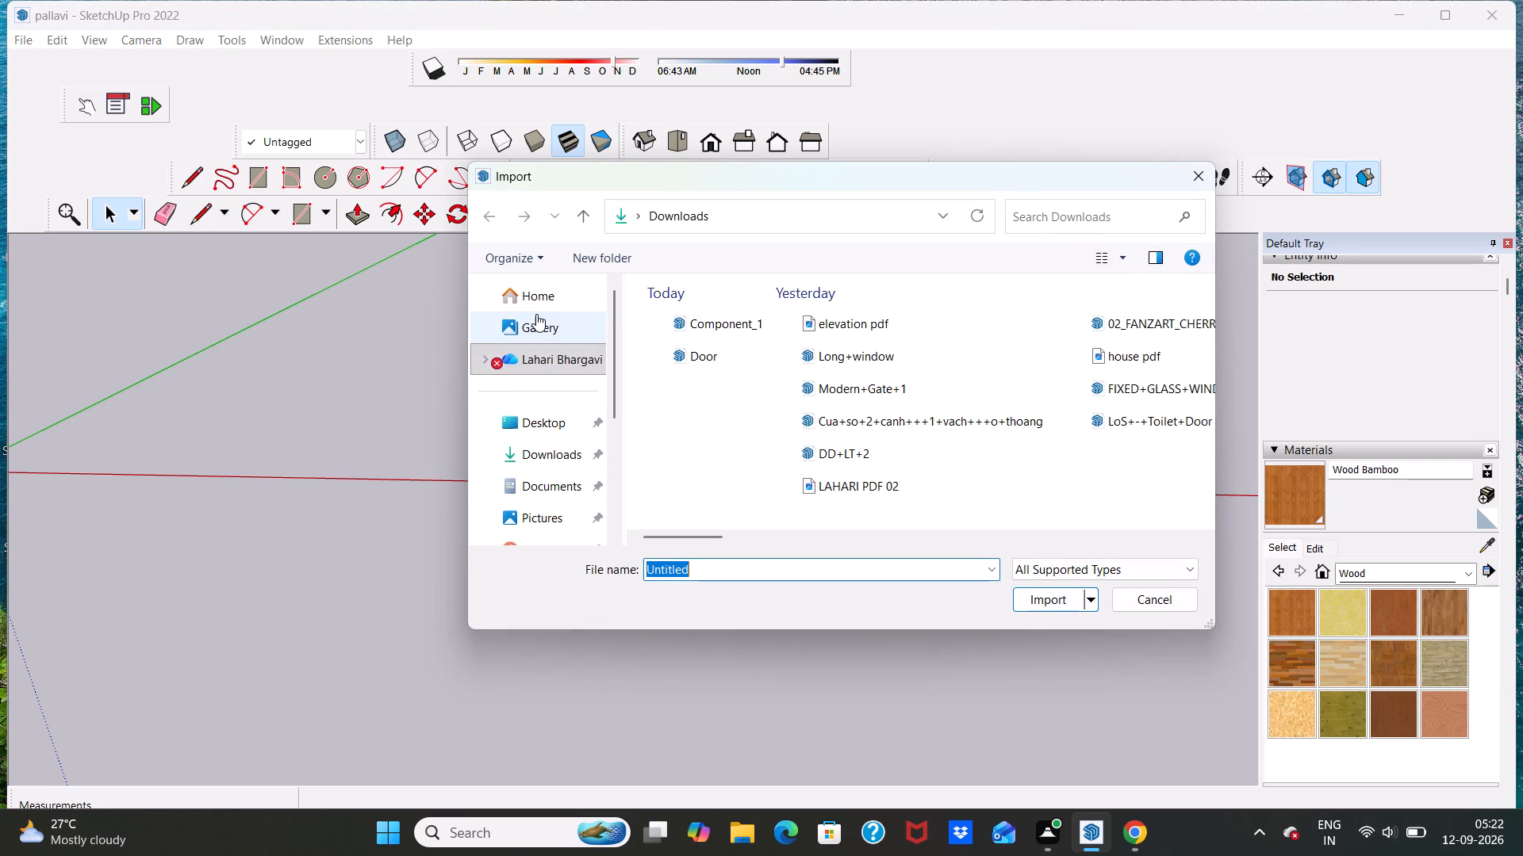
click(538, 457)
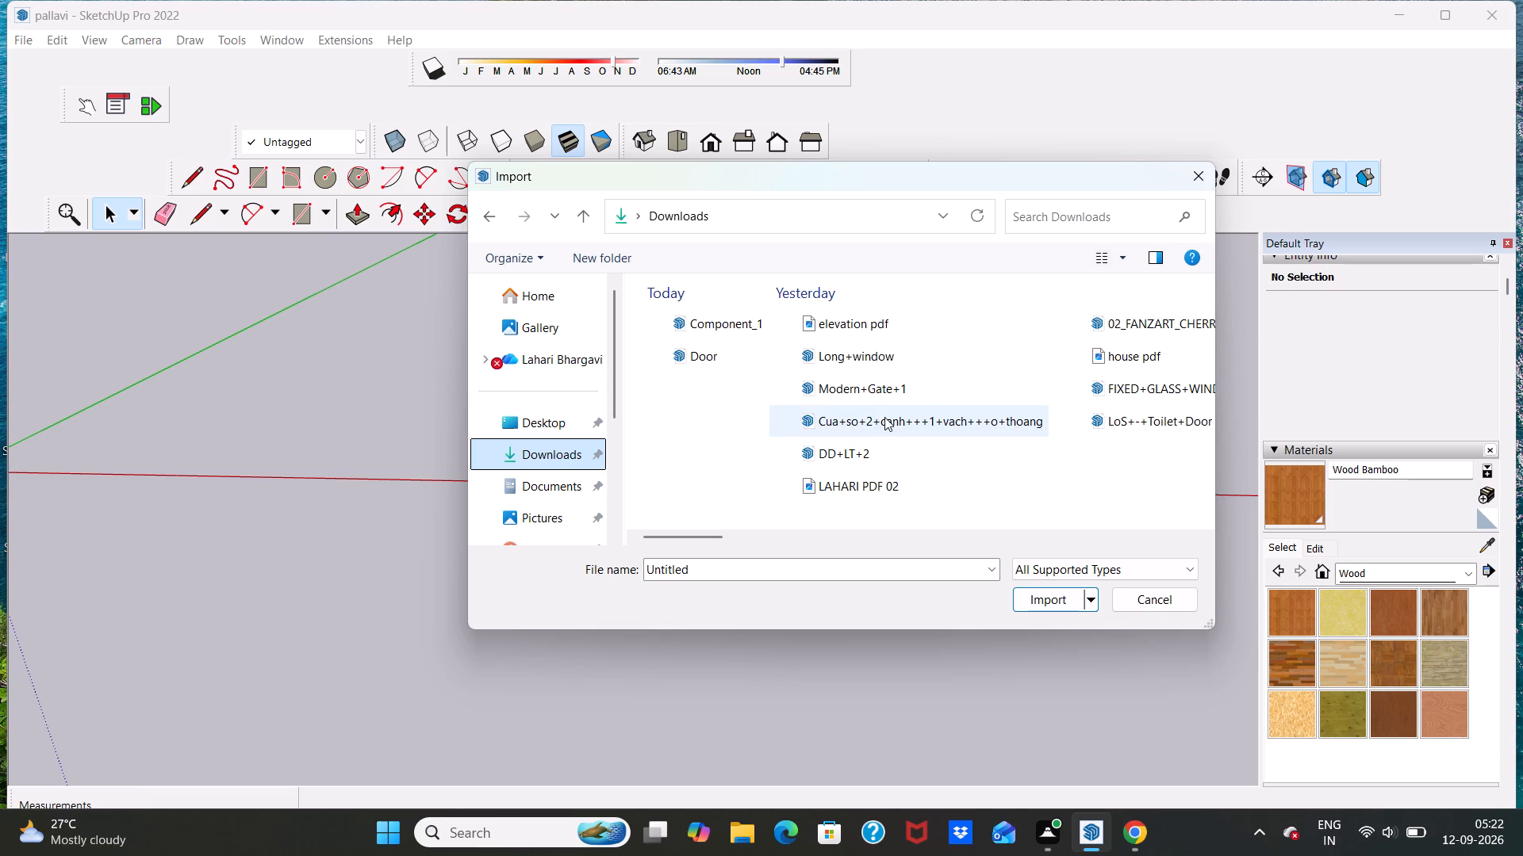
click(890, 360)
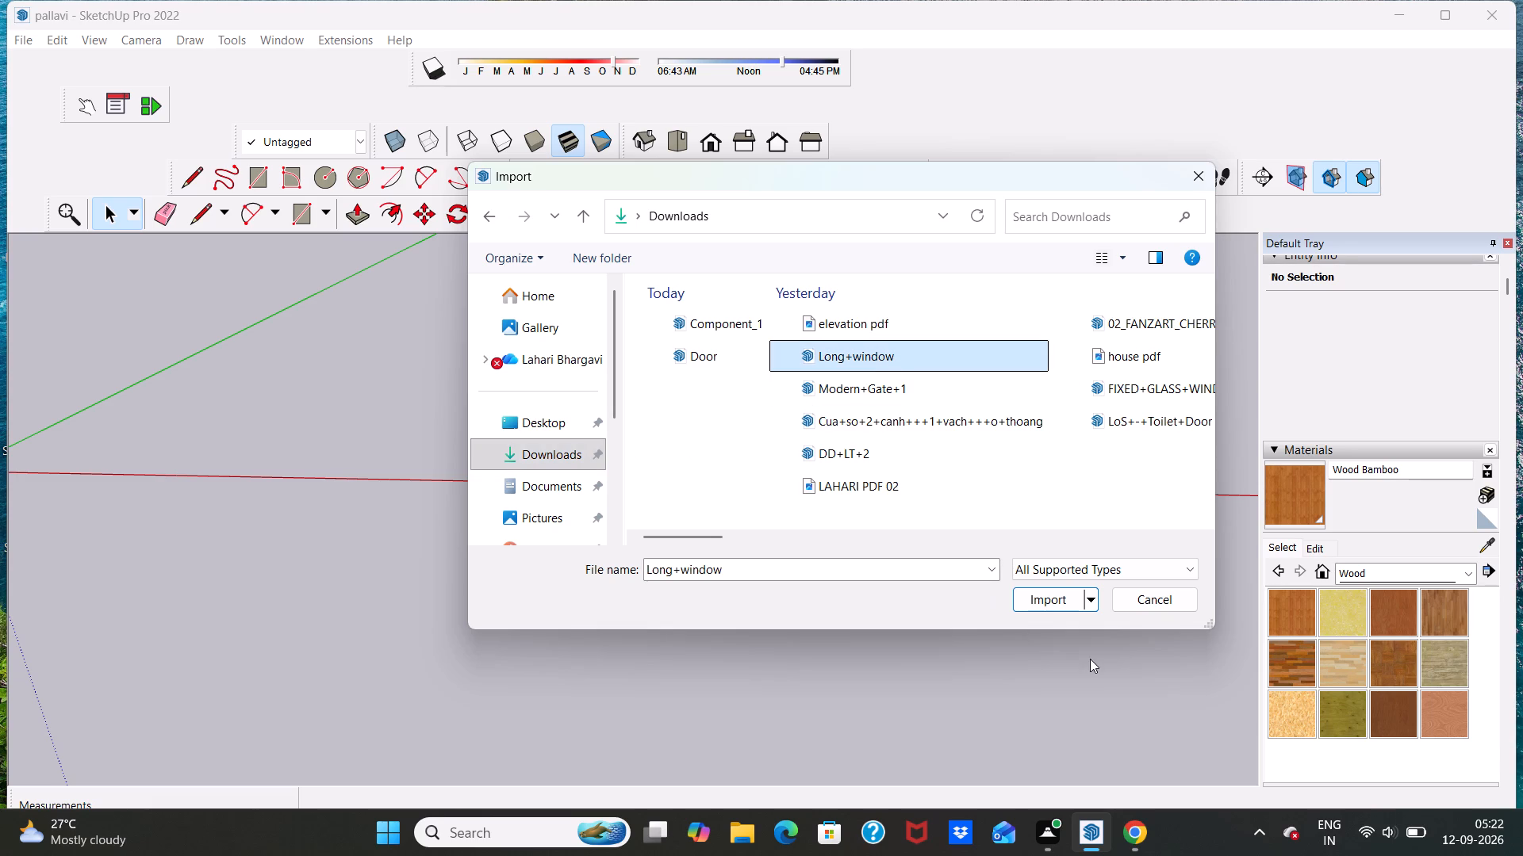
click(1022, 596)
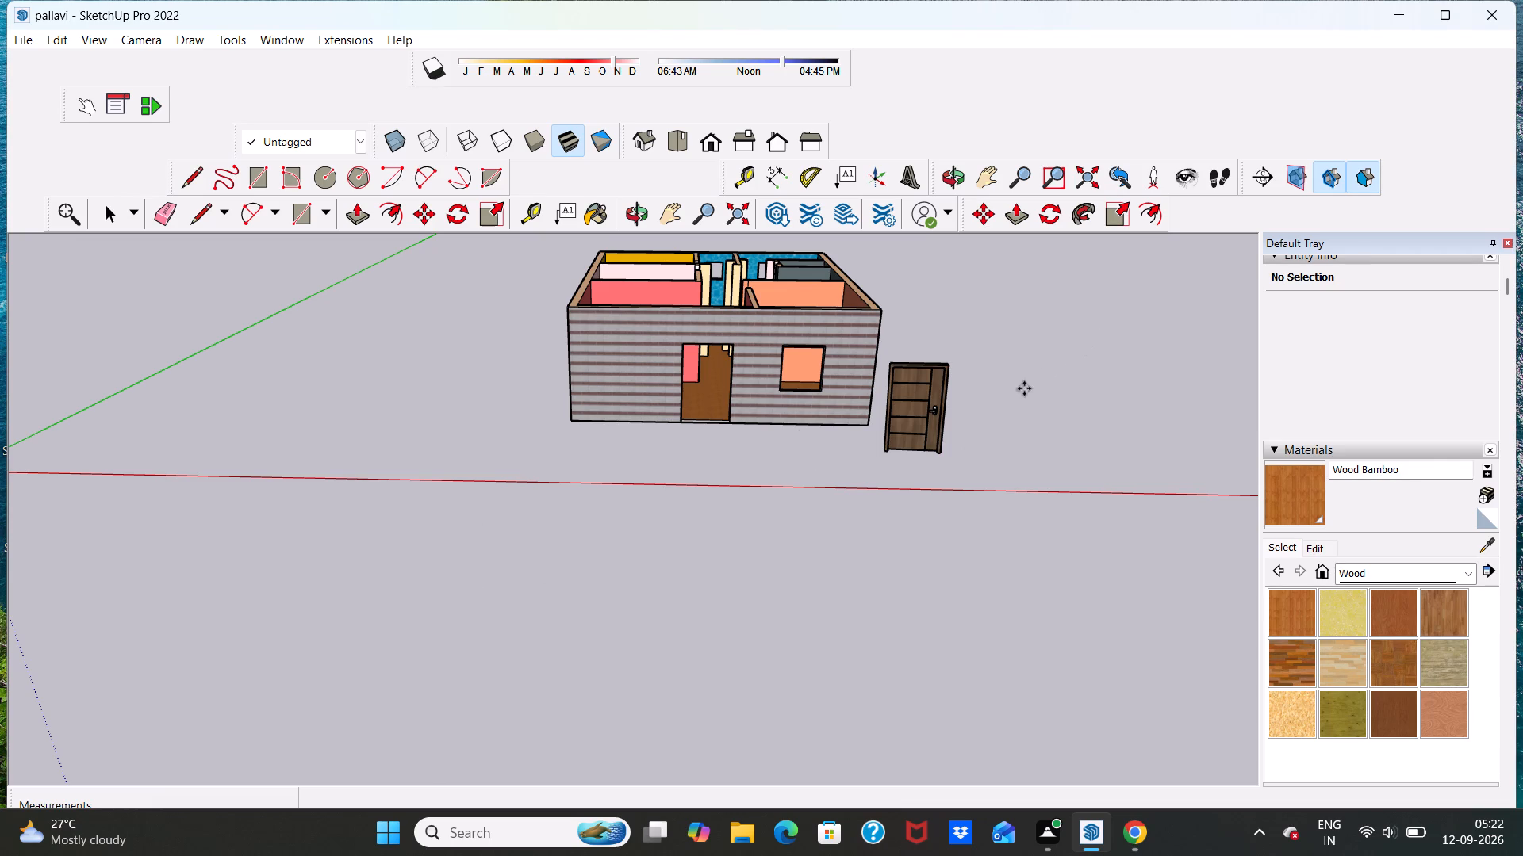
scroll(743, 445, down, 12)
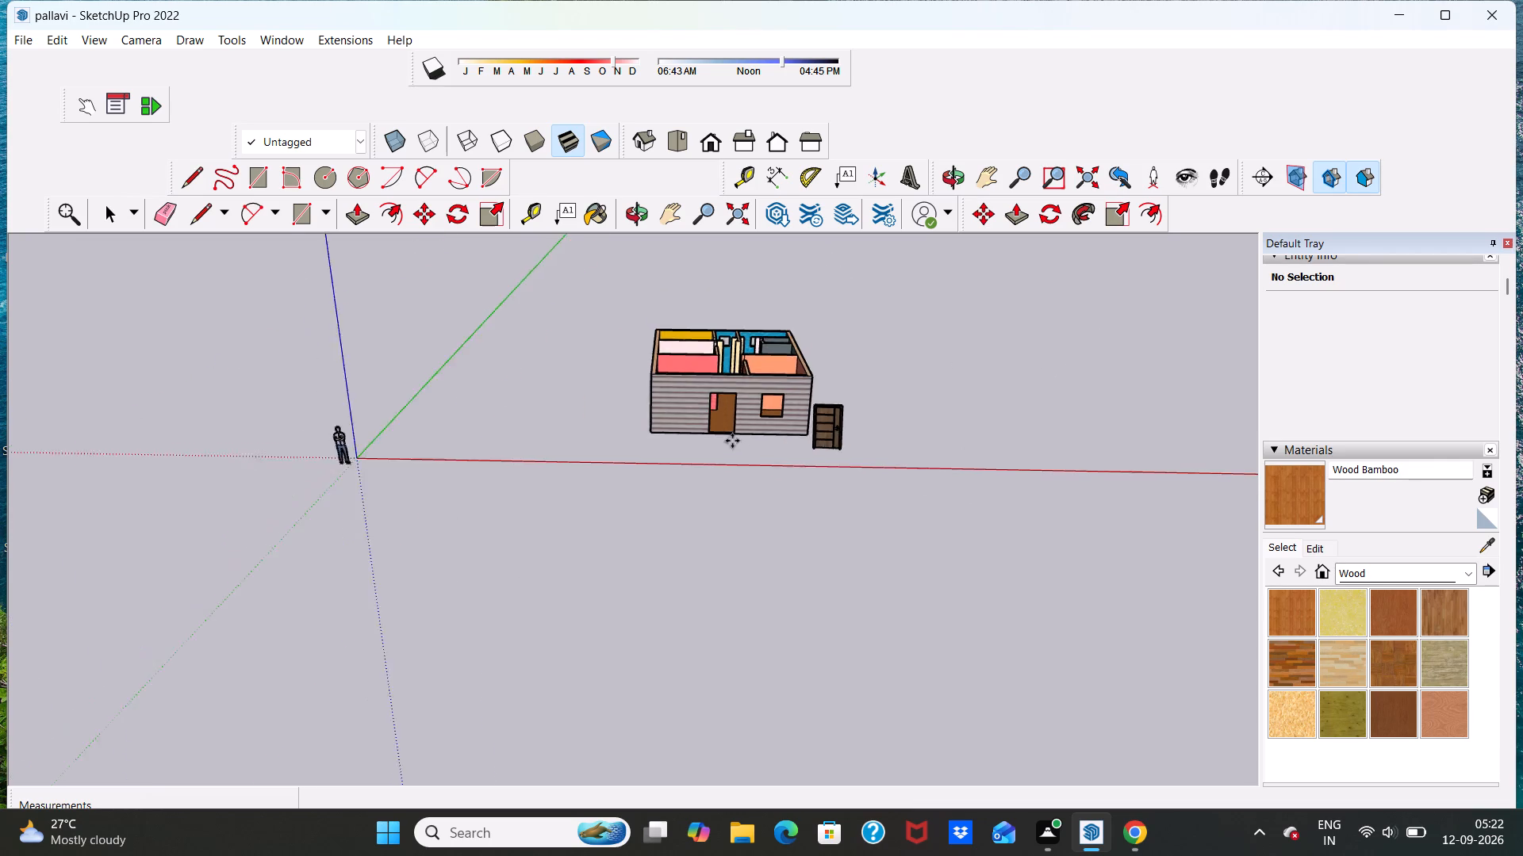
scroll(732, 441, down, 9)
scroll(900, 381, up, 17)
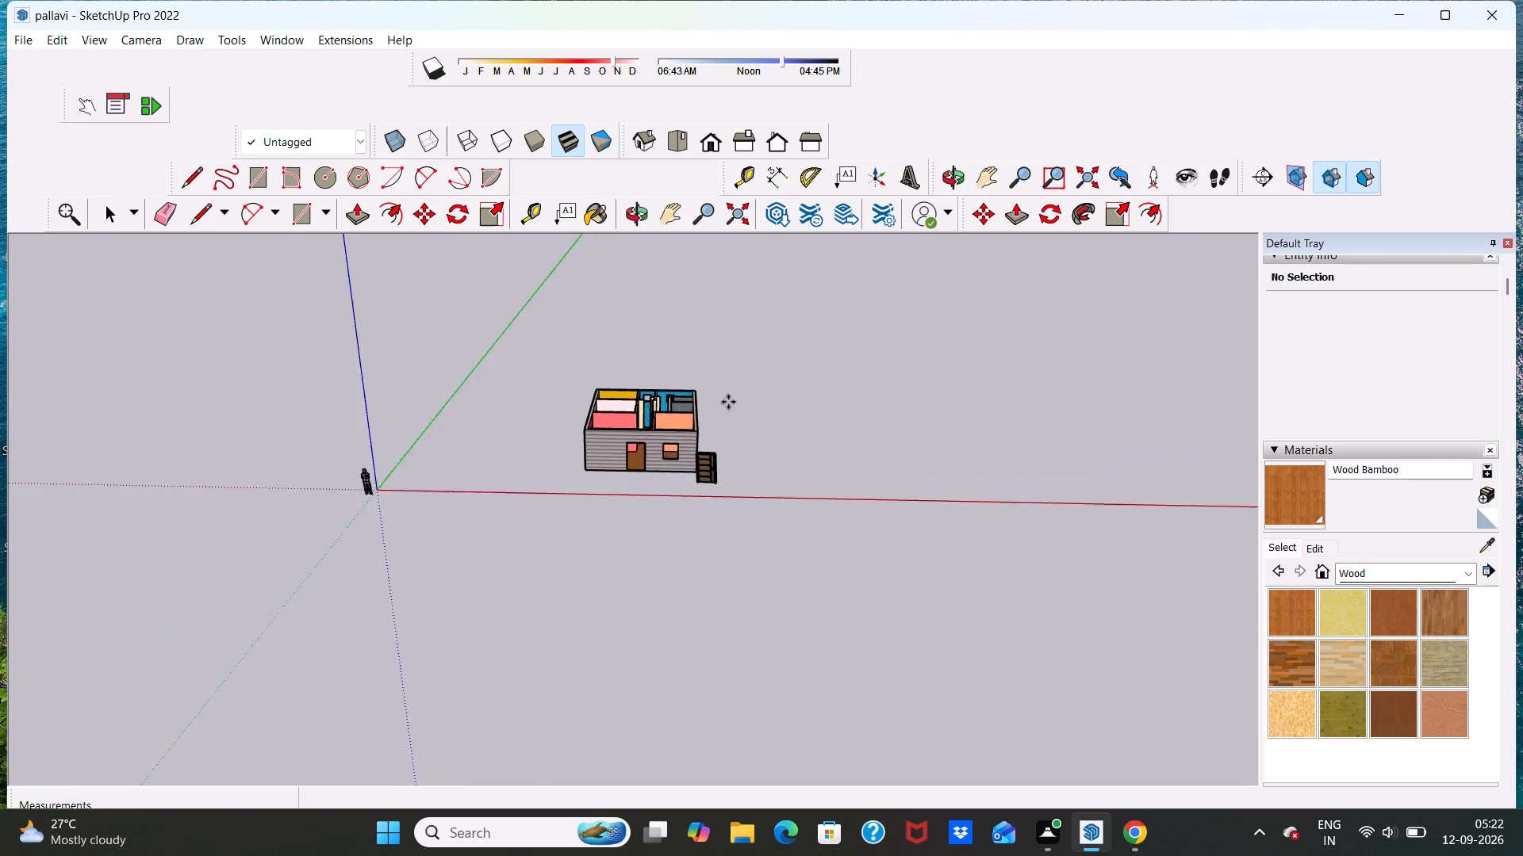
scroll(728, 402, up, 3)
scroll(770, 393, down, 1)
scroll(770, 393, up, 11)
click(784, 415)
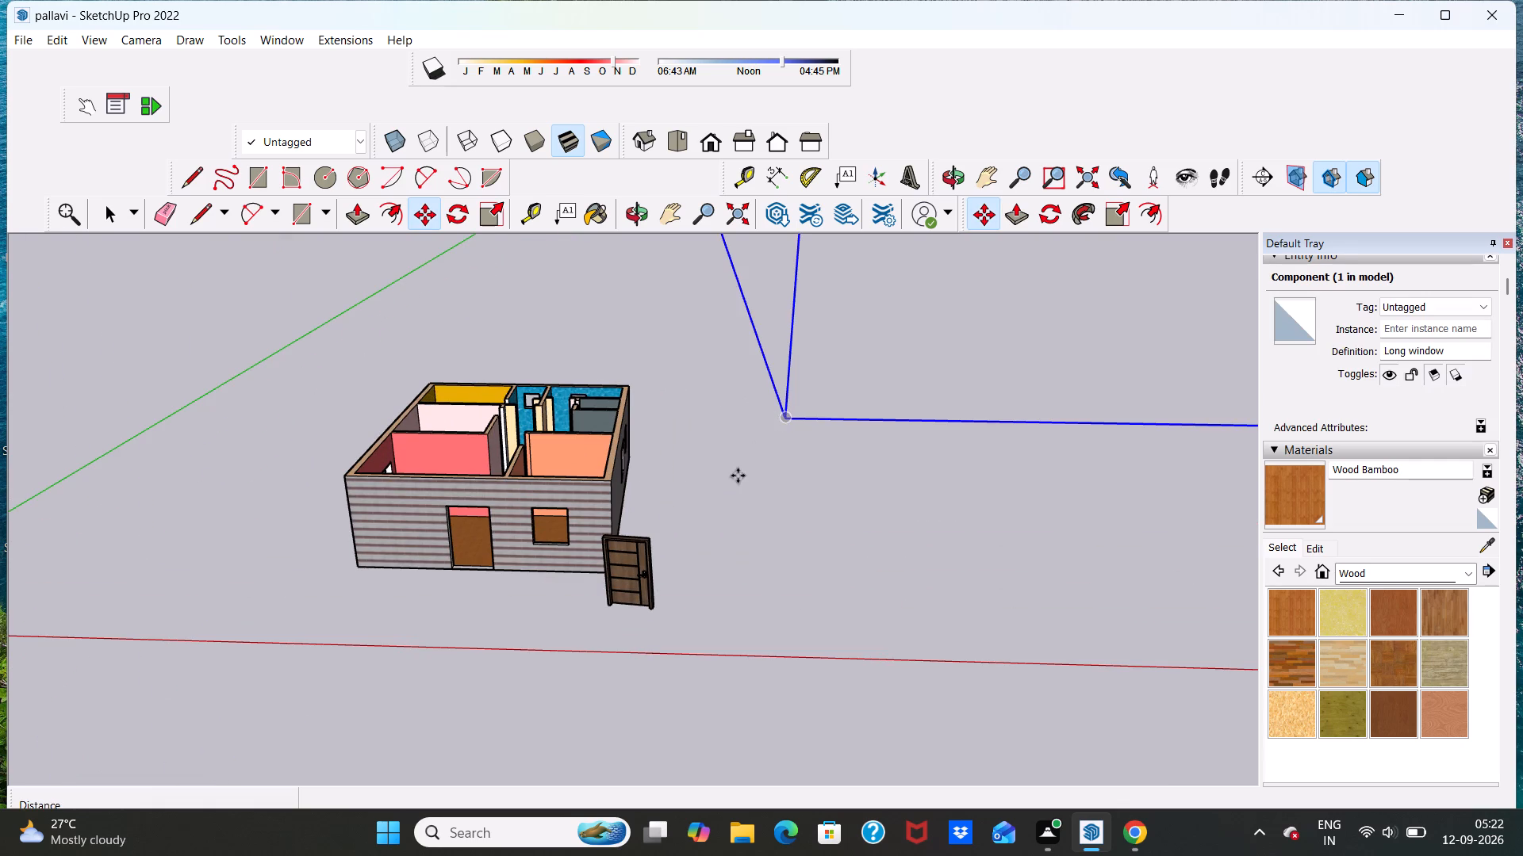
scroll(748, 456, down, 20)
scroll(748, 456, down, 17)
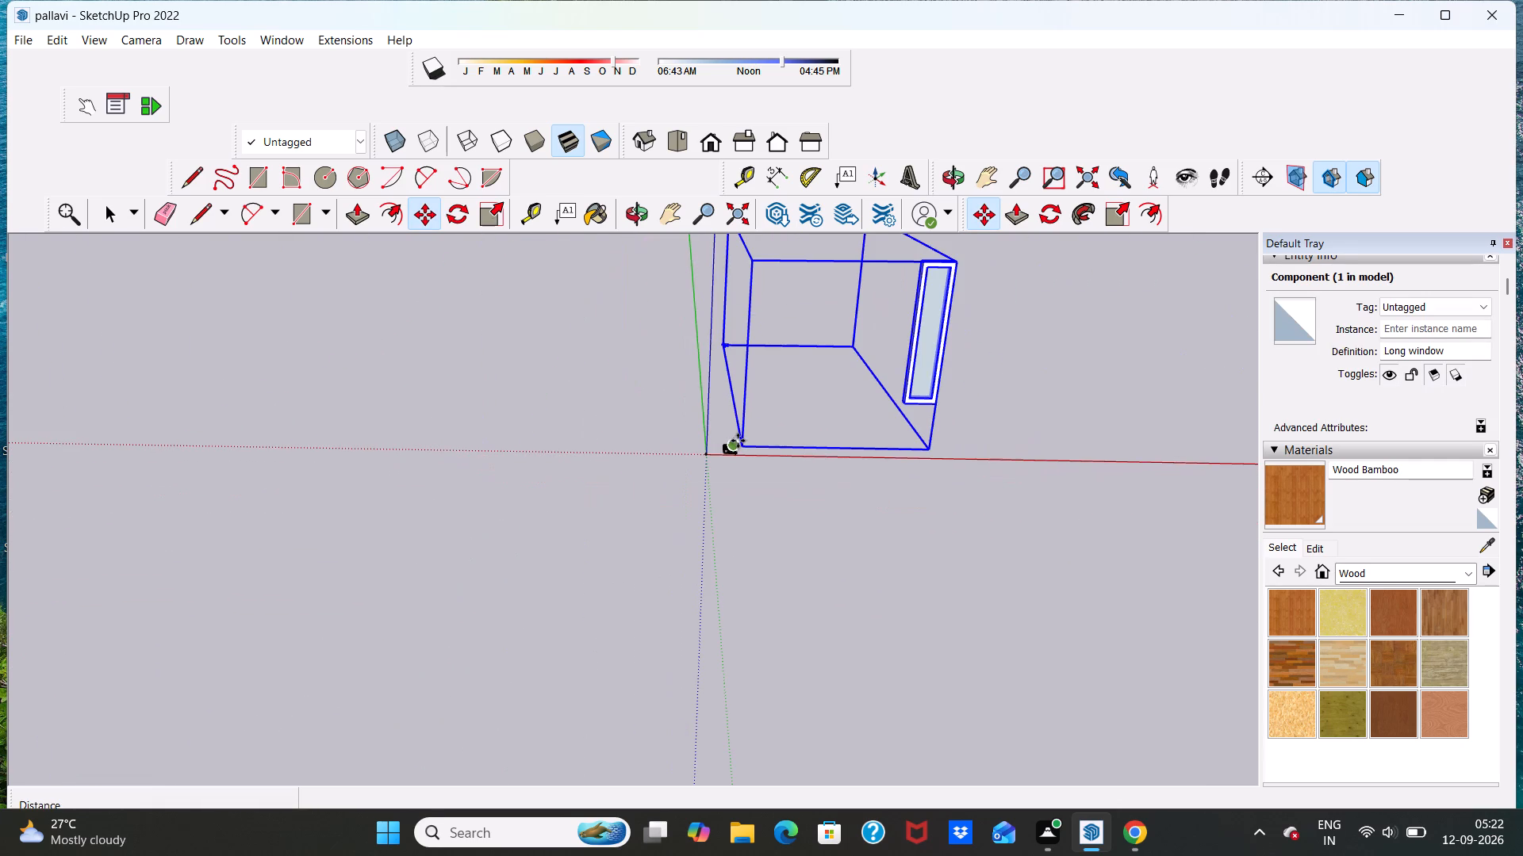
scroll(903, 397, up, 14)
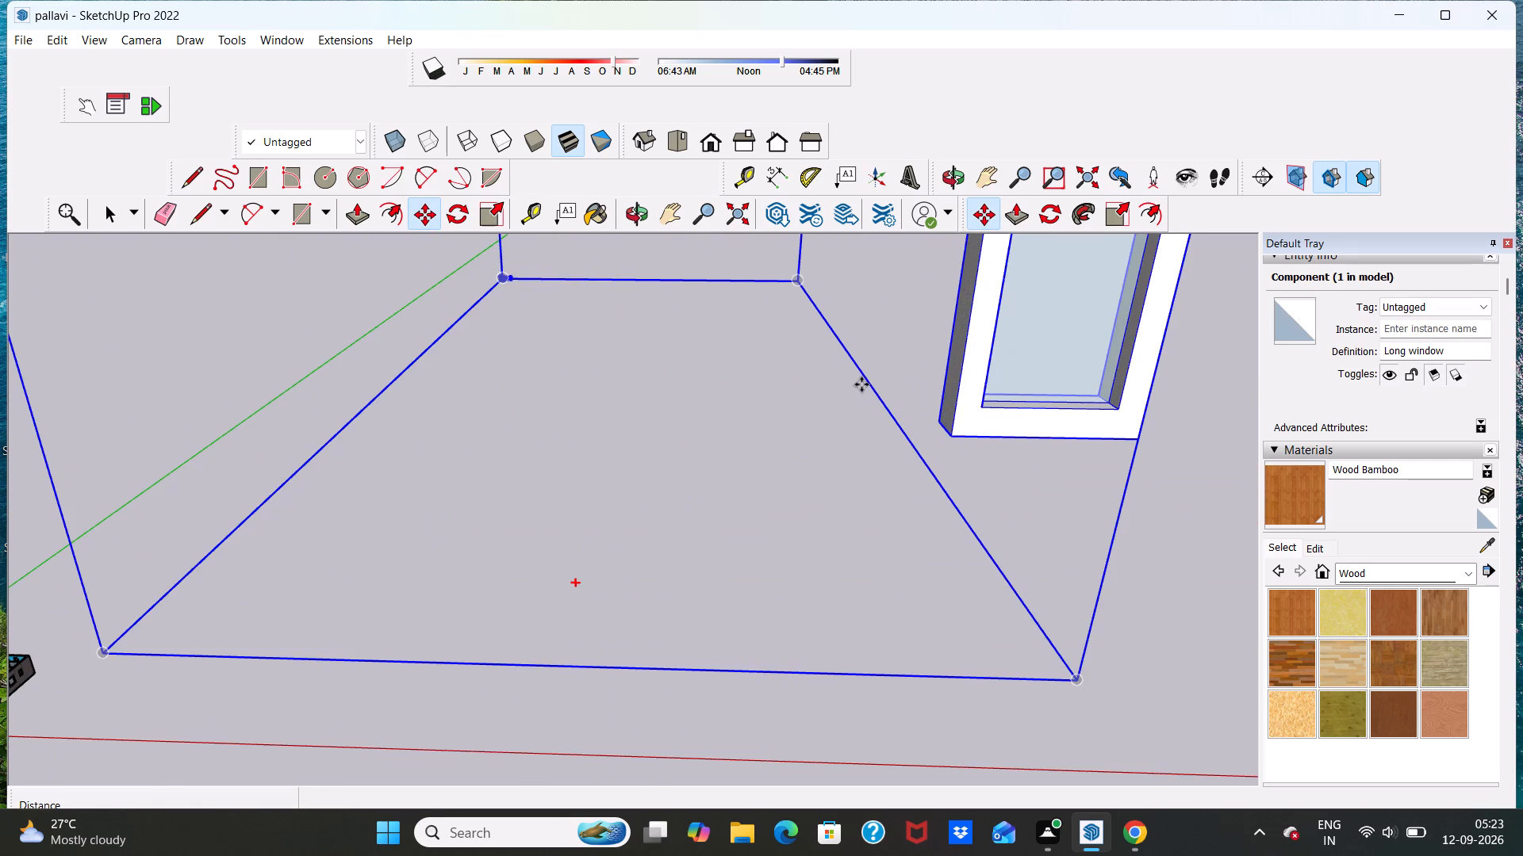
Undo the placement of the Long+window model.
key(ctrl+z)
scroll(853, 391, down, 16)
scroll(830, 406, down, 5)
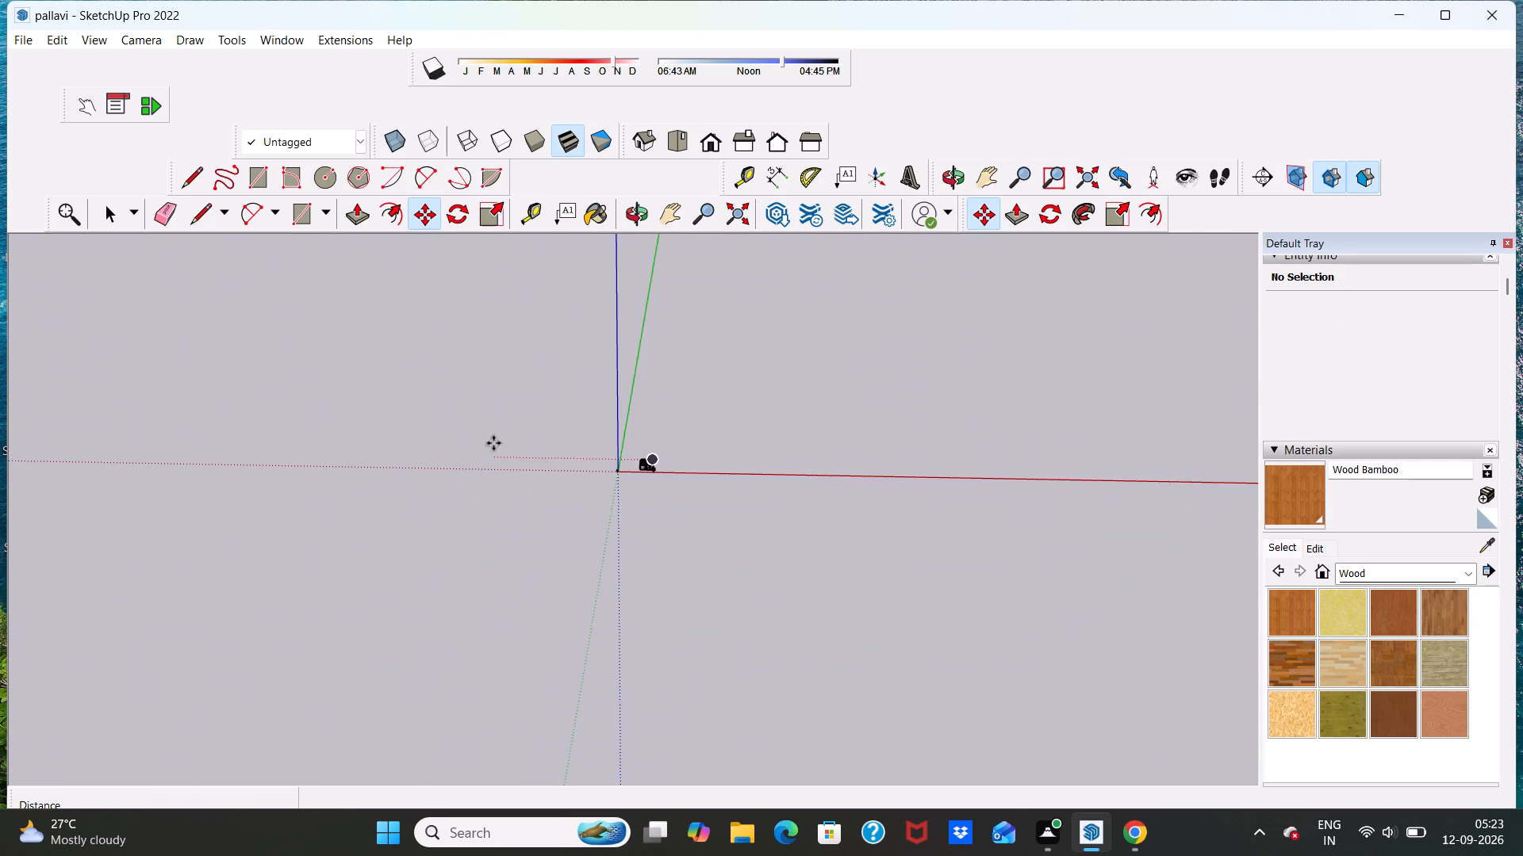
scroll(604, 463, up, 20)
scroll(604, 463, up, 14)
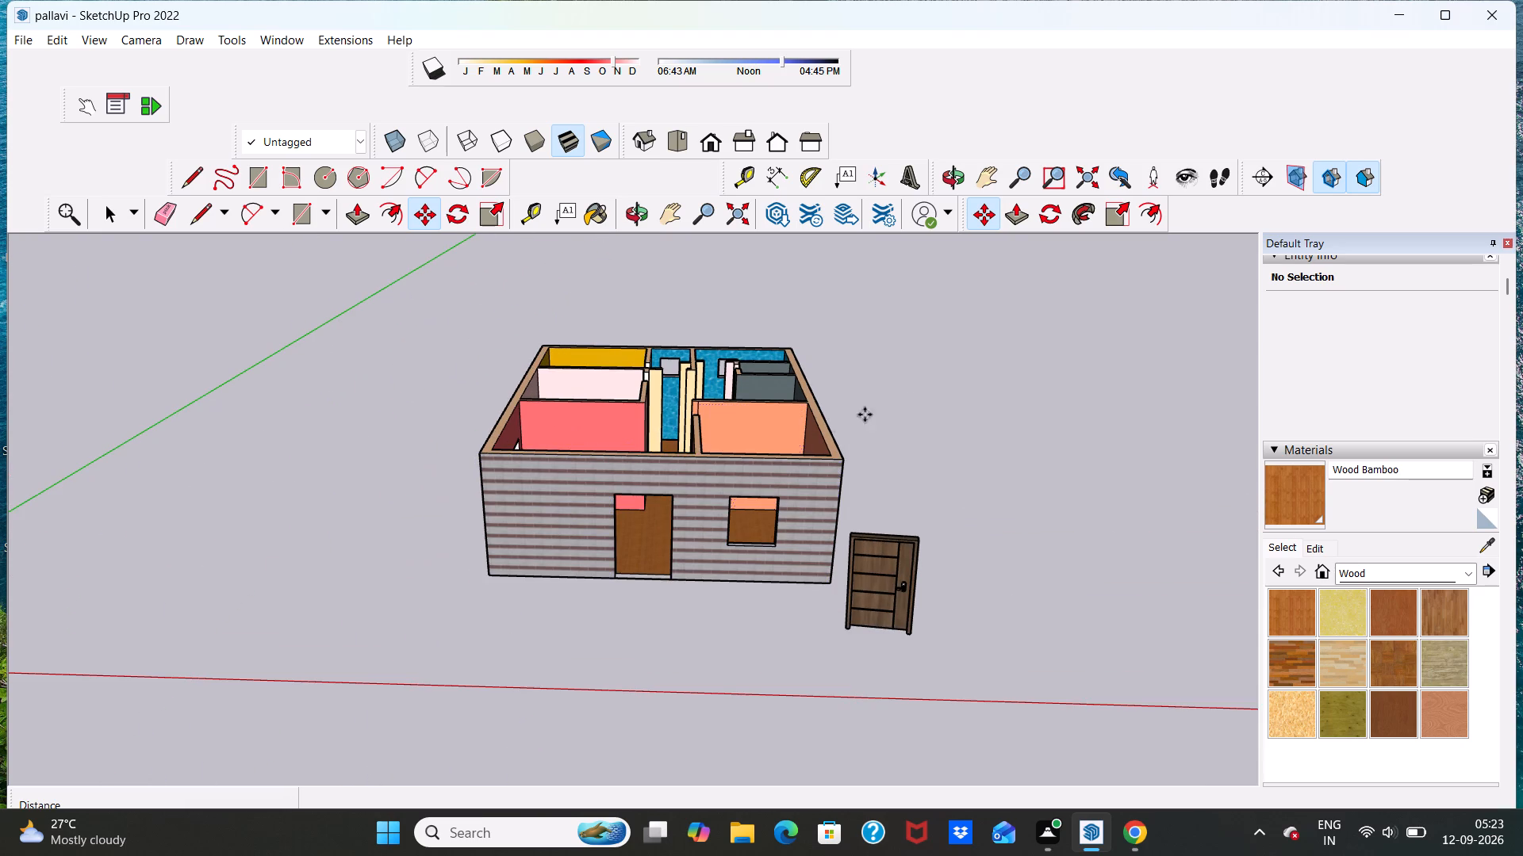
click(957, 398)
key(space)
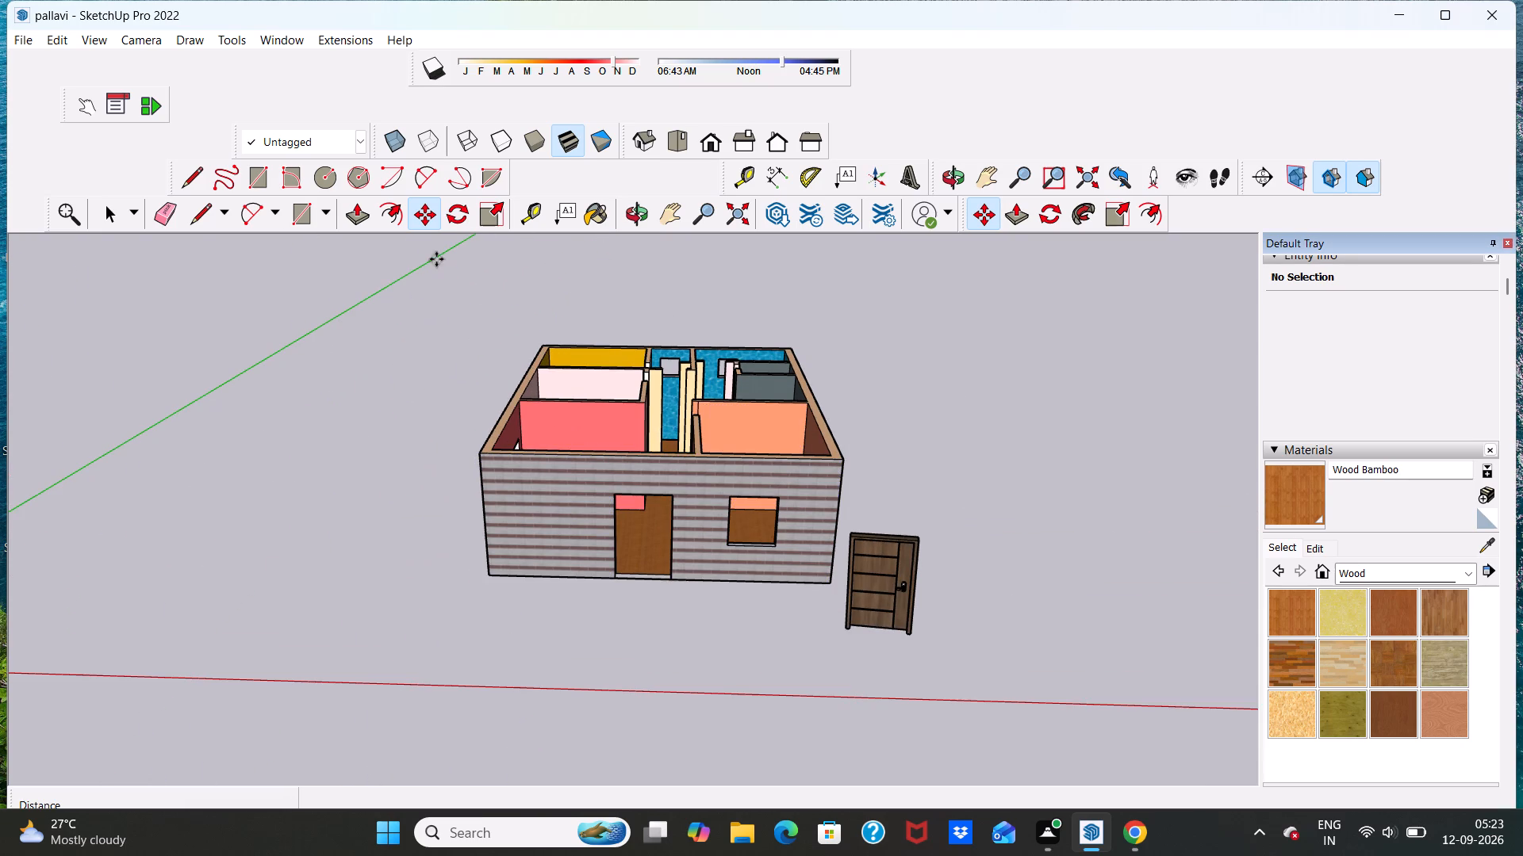
Import the FIXED+GLASS+WINDOW+WITH+TRANSOM model from the Downloads folder and place it beside the house near the door.
click(29, 30)
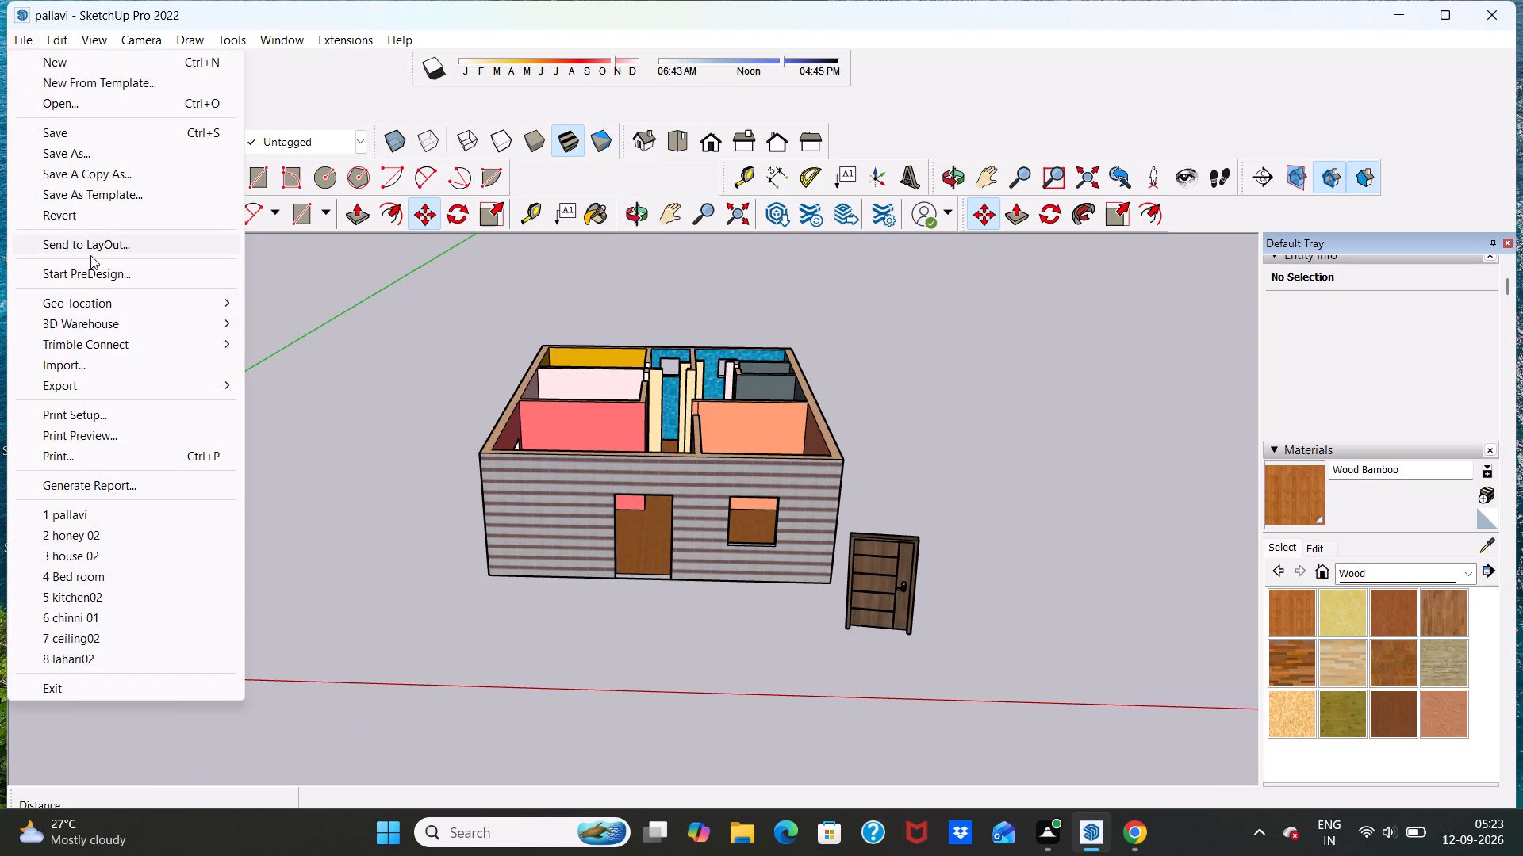
click(125, 364)
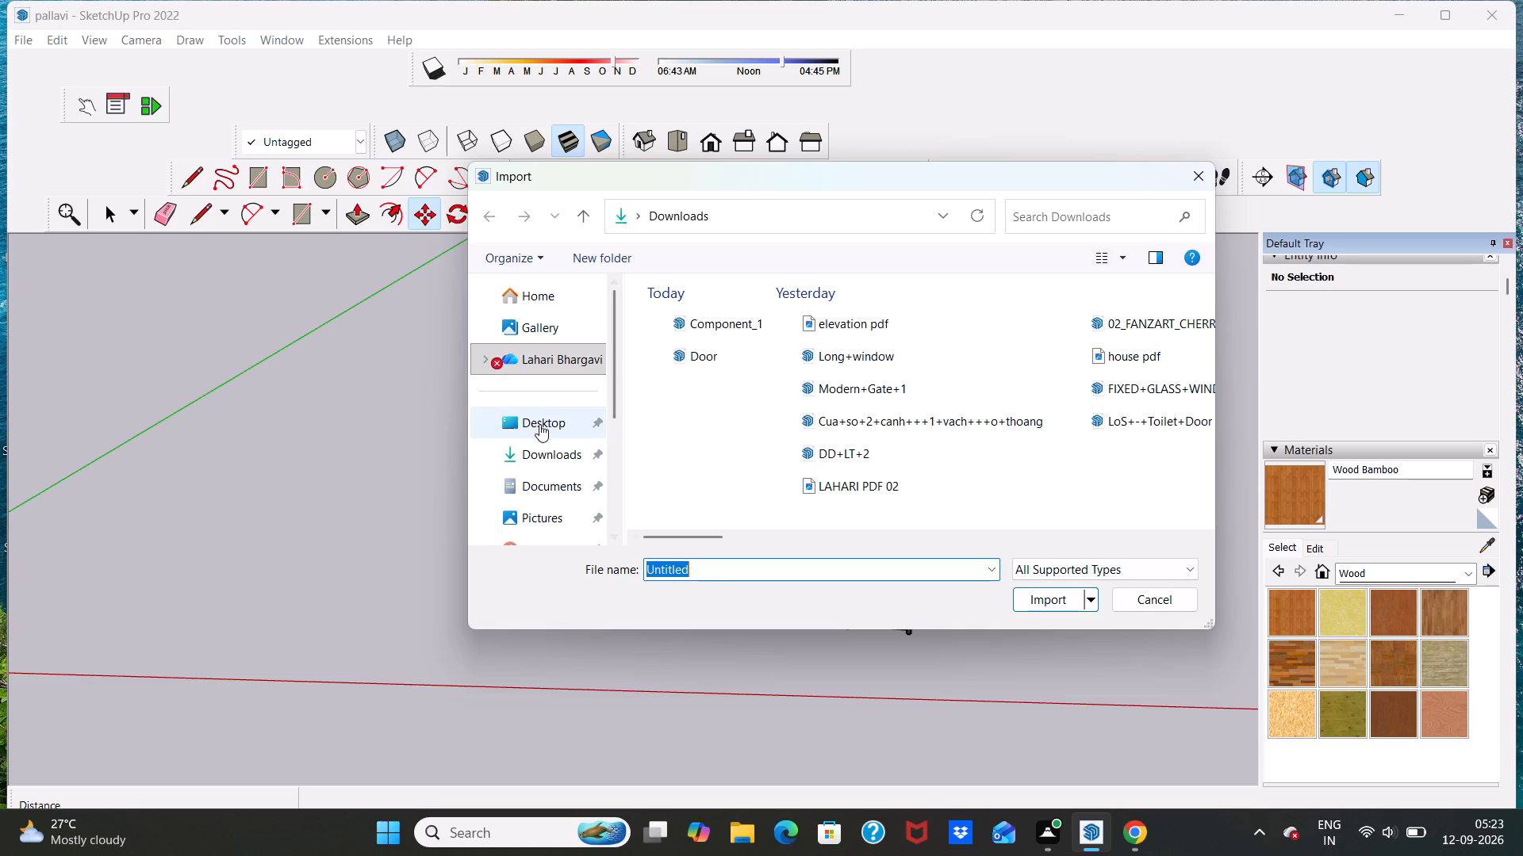
click(534, 459)
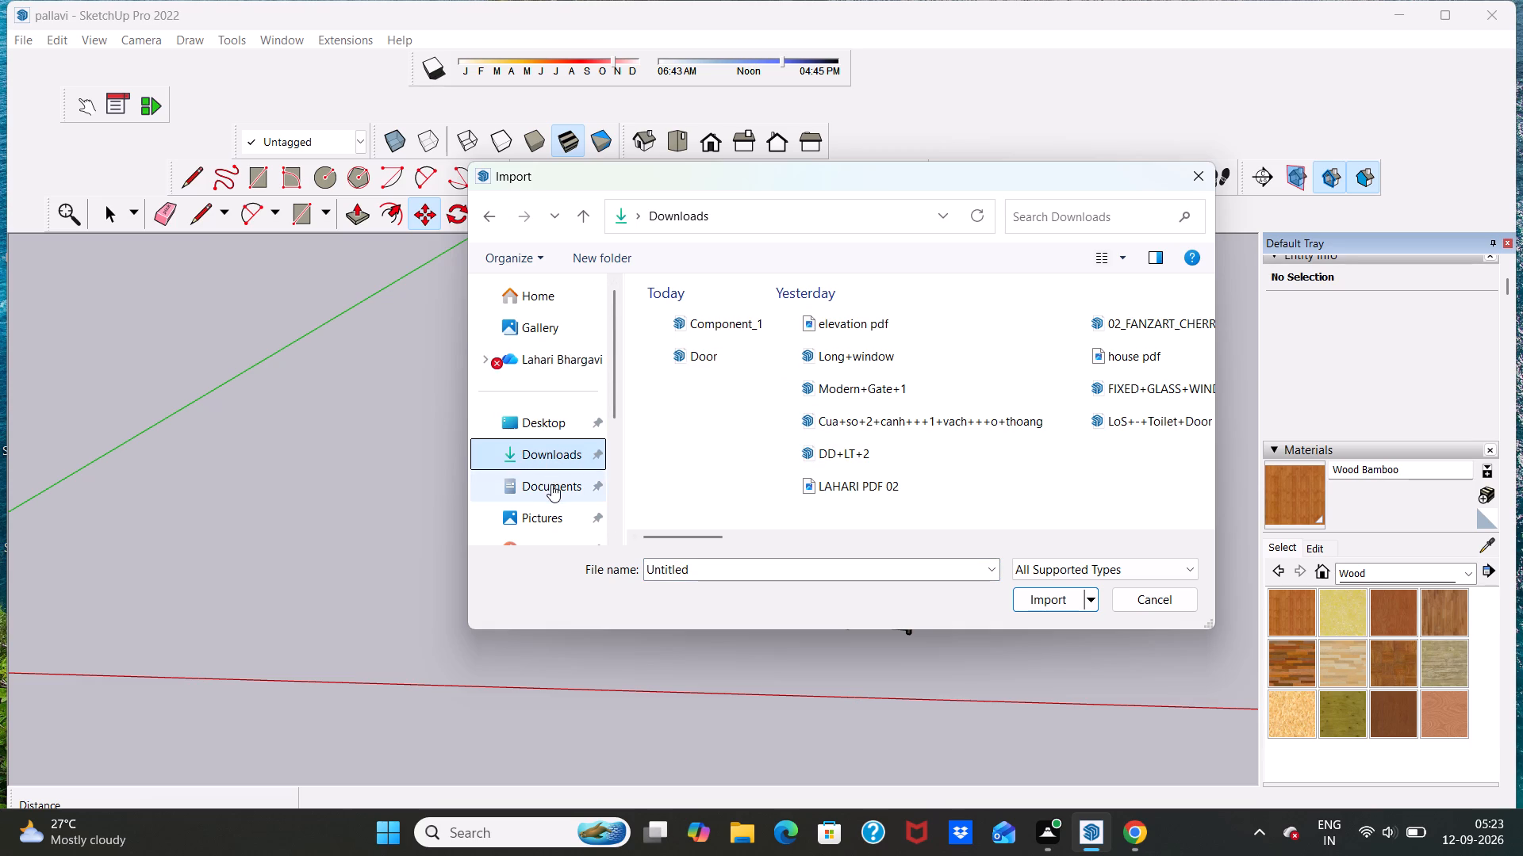
click(551, 484)
click(554, 457)
scroll(900, 344, down, 1)
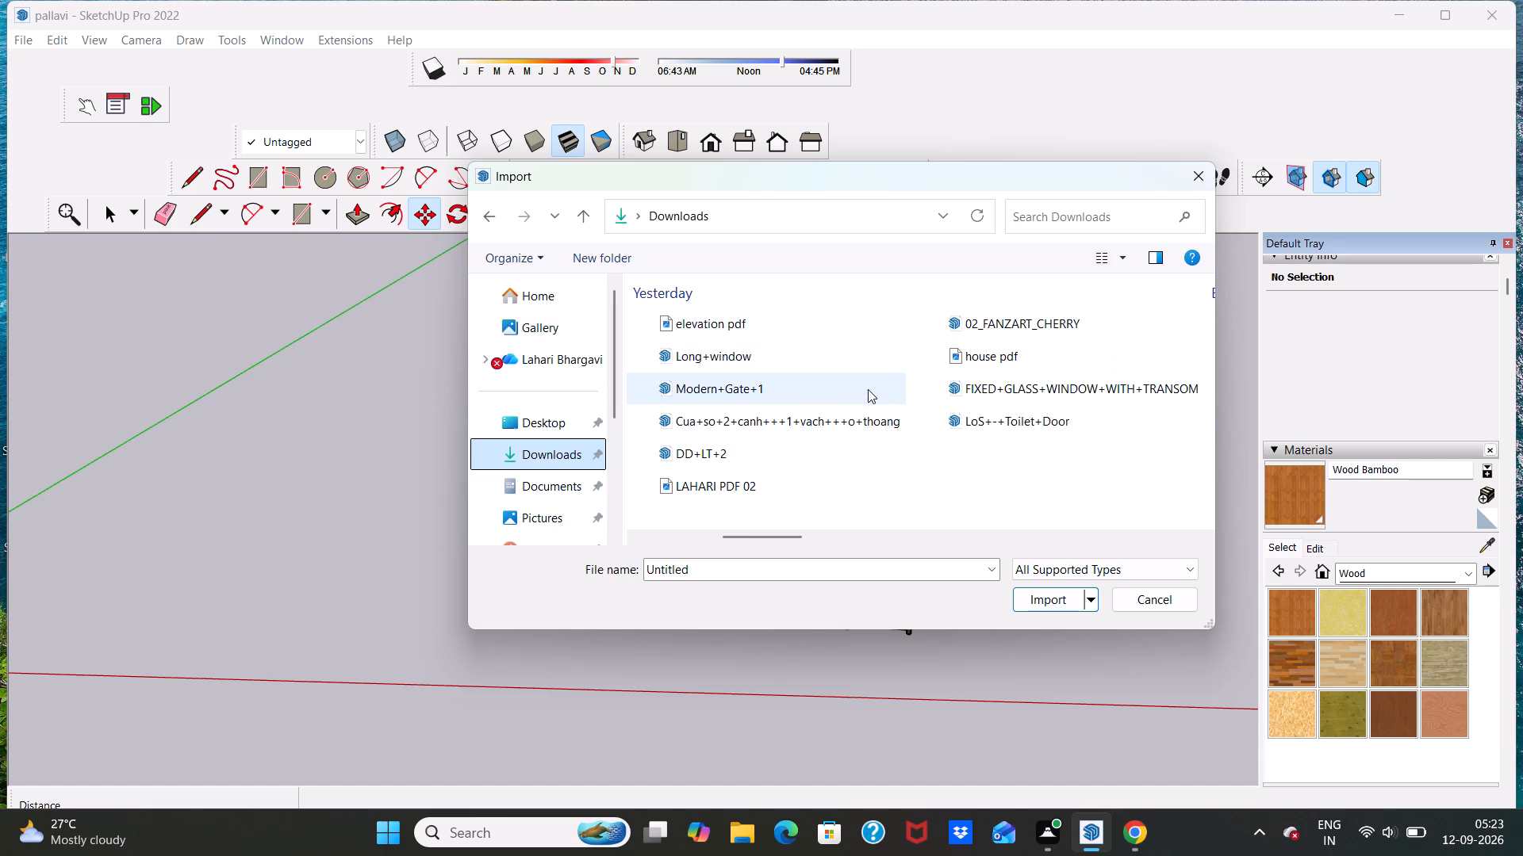
scroll(856, 398, down, 1)
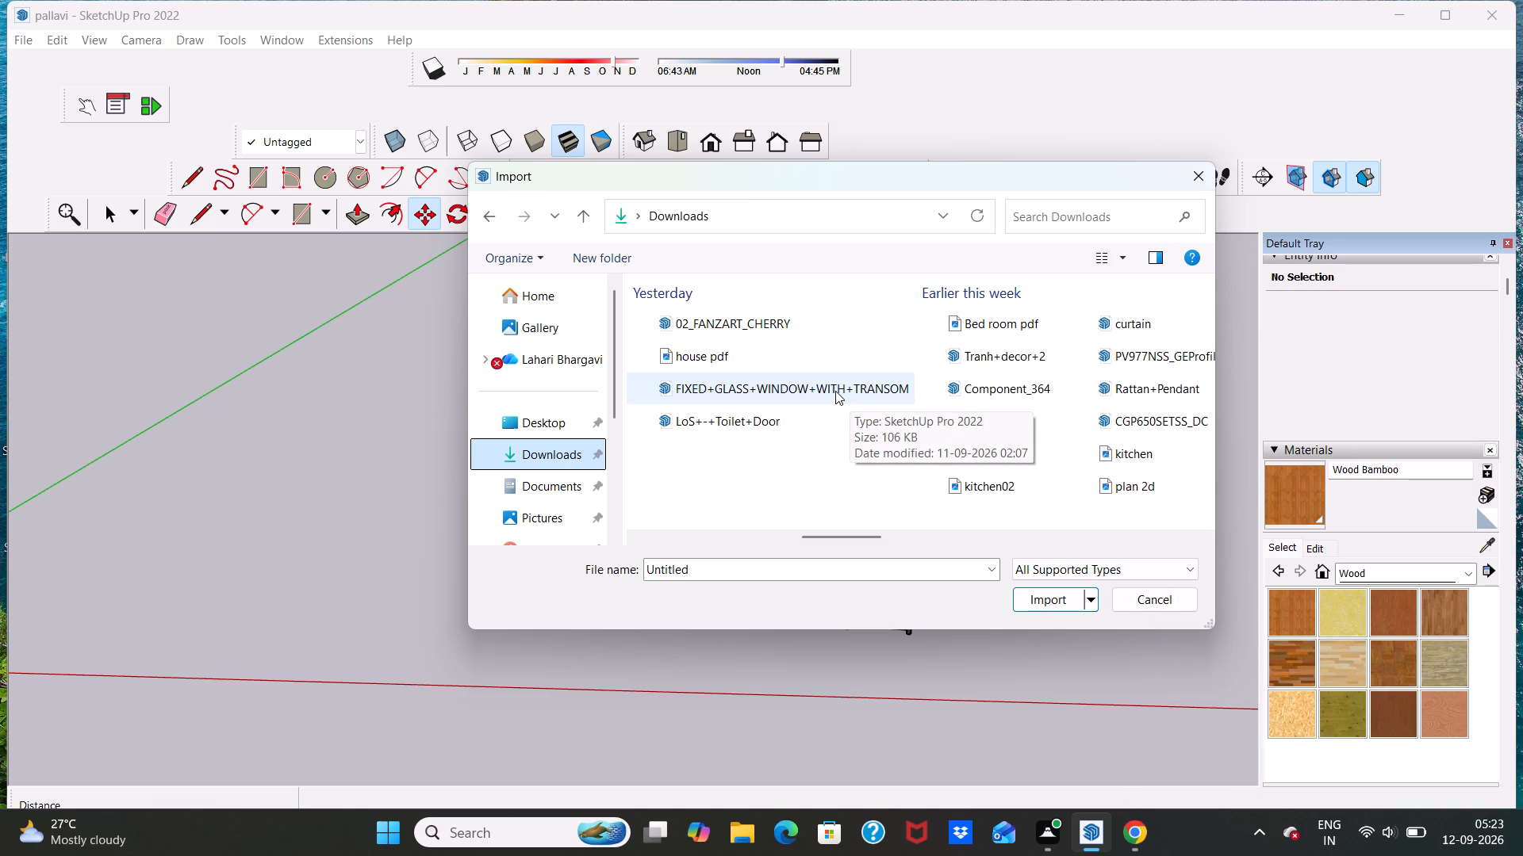
click(835, 391)
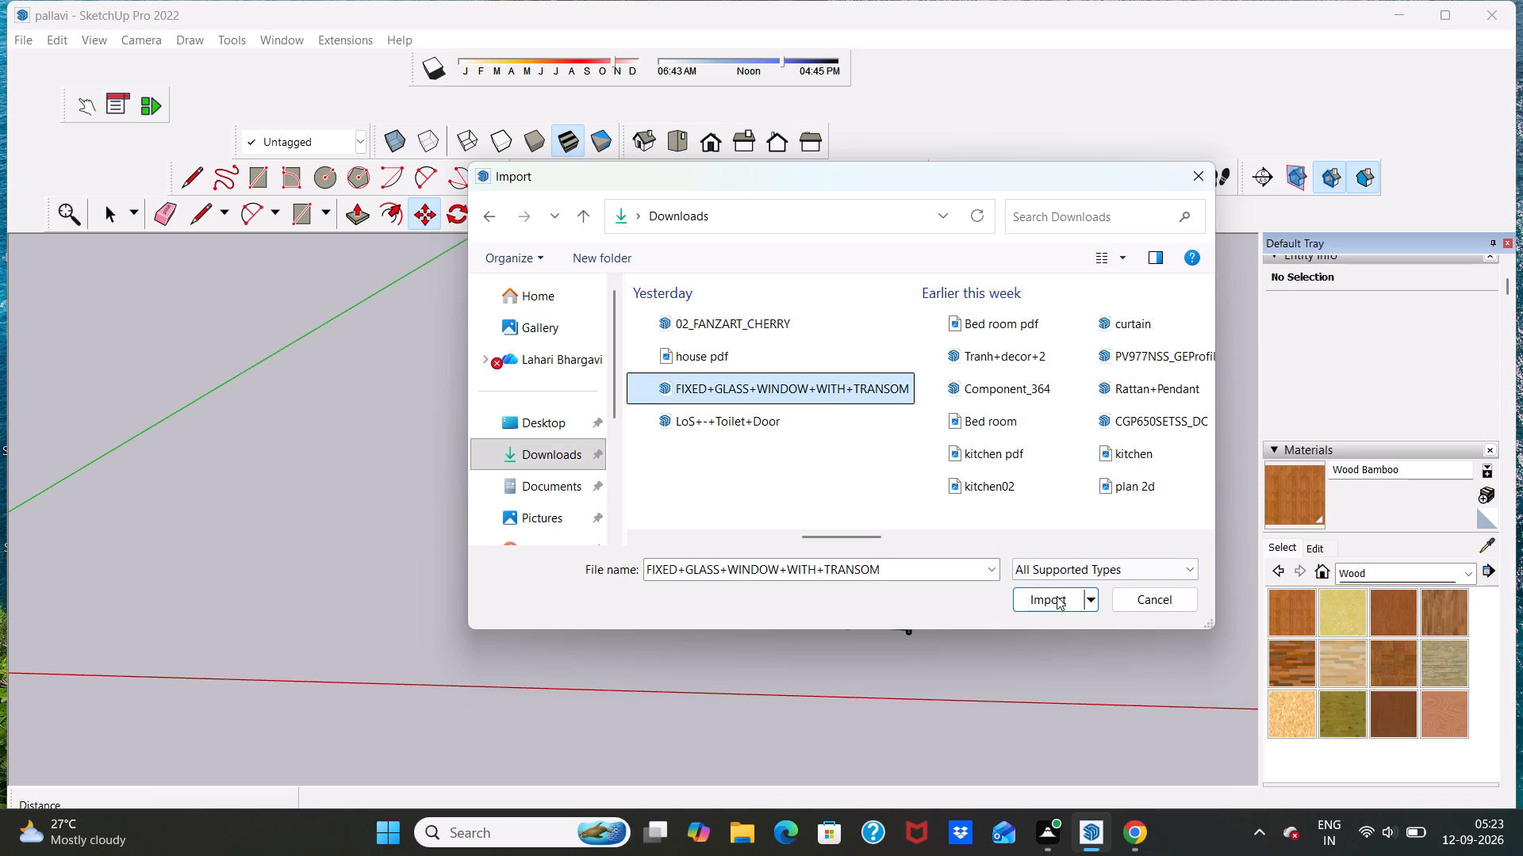
click(1054, 598)
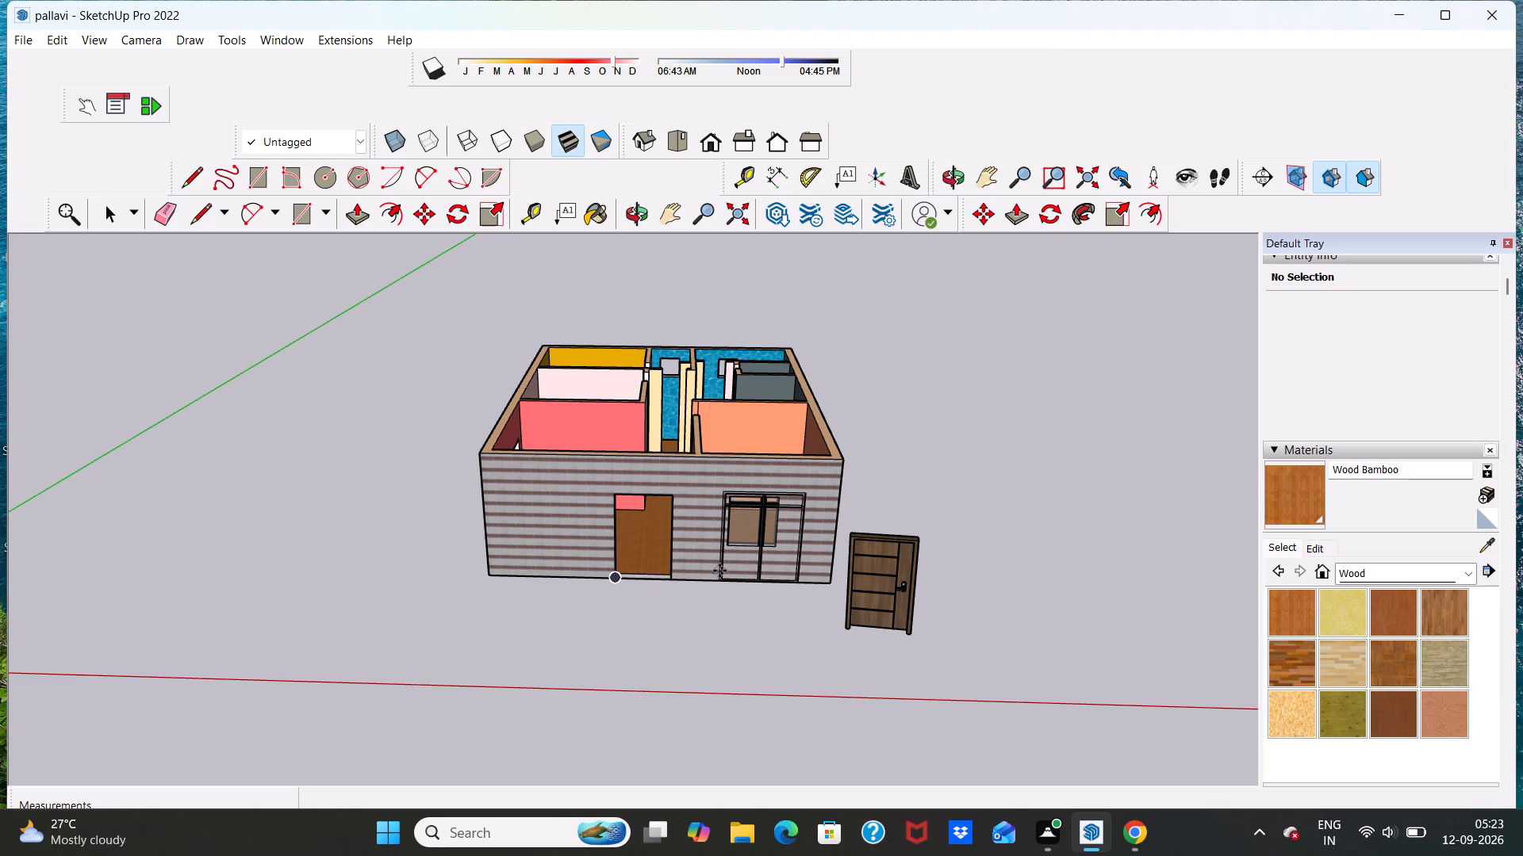
scroll(754, 543, up, 13)
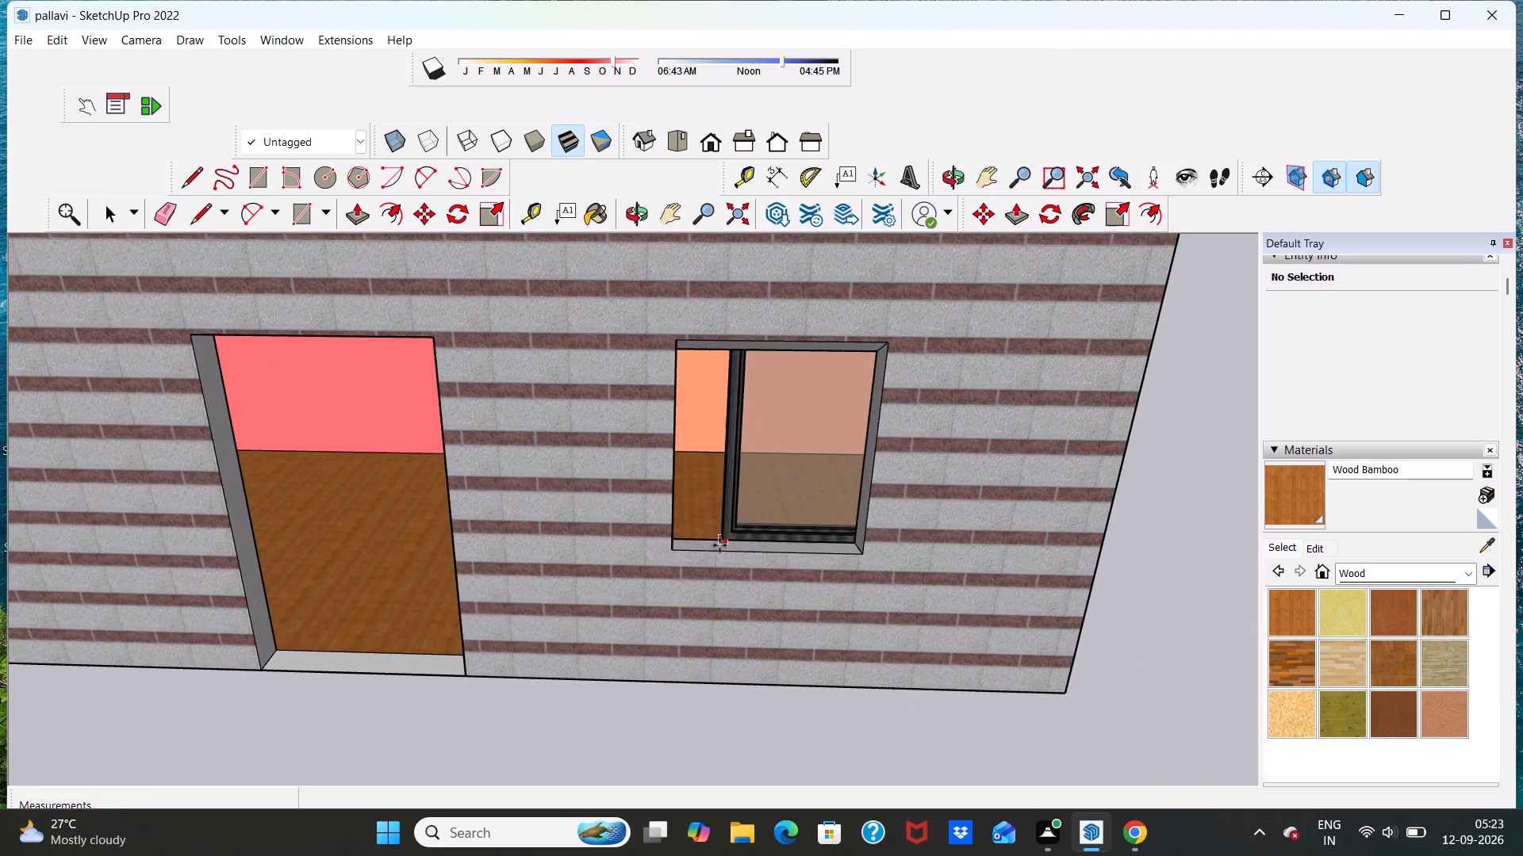
scroll(711, 542, down, 20)
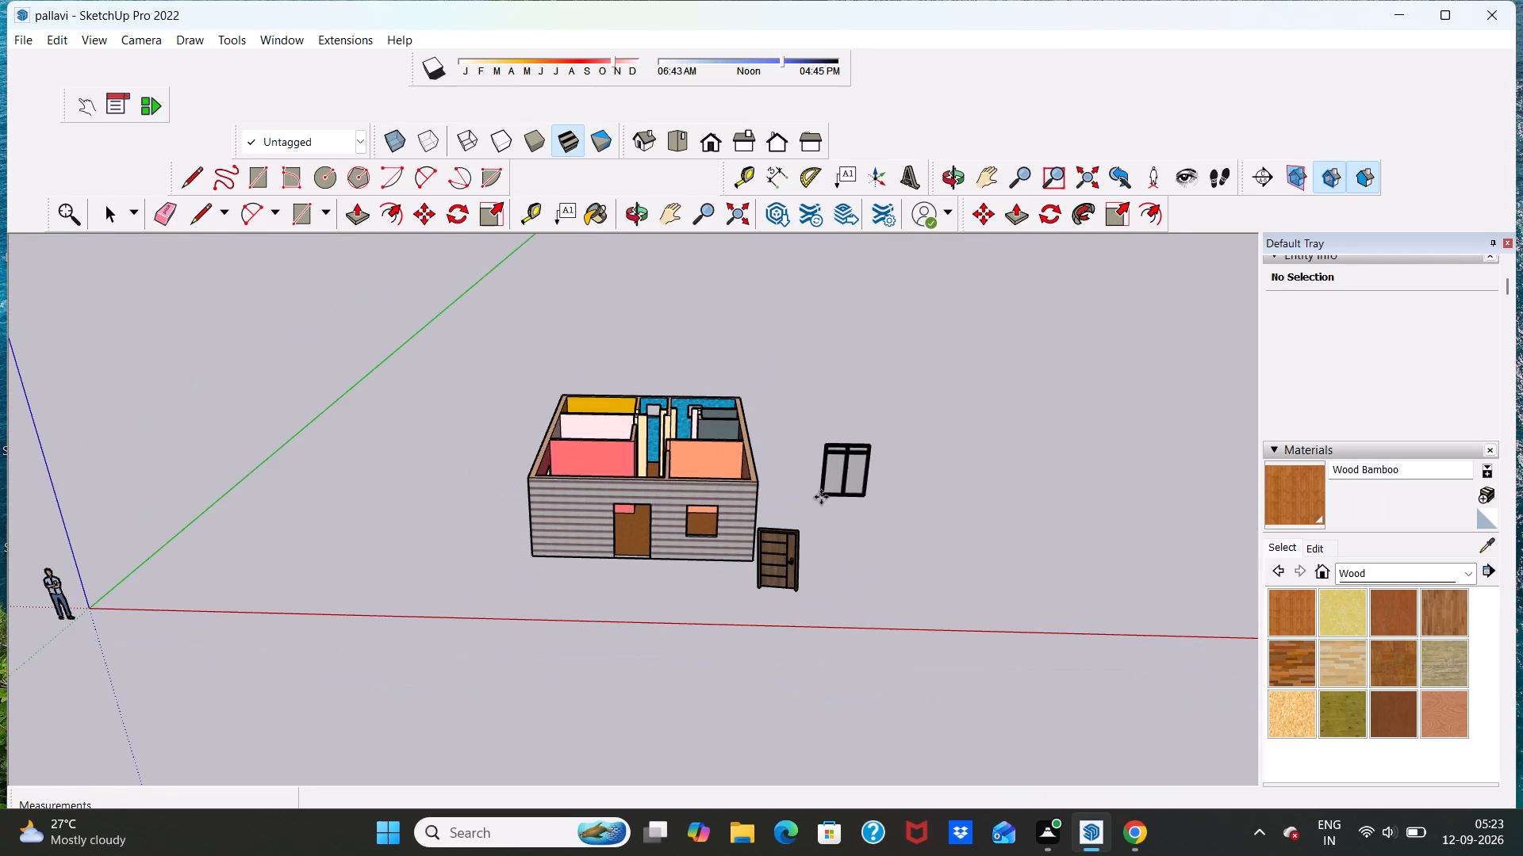
click(819, 503)
Scale down the imported glass window's height from its top-middle edge grip, to a green-blue scale of about -4.12, 0.63.
scroll(871, 503, up, 5)
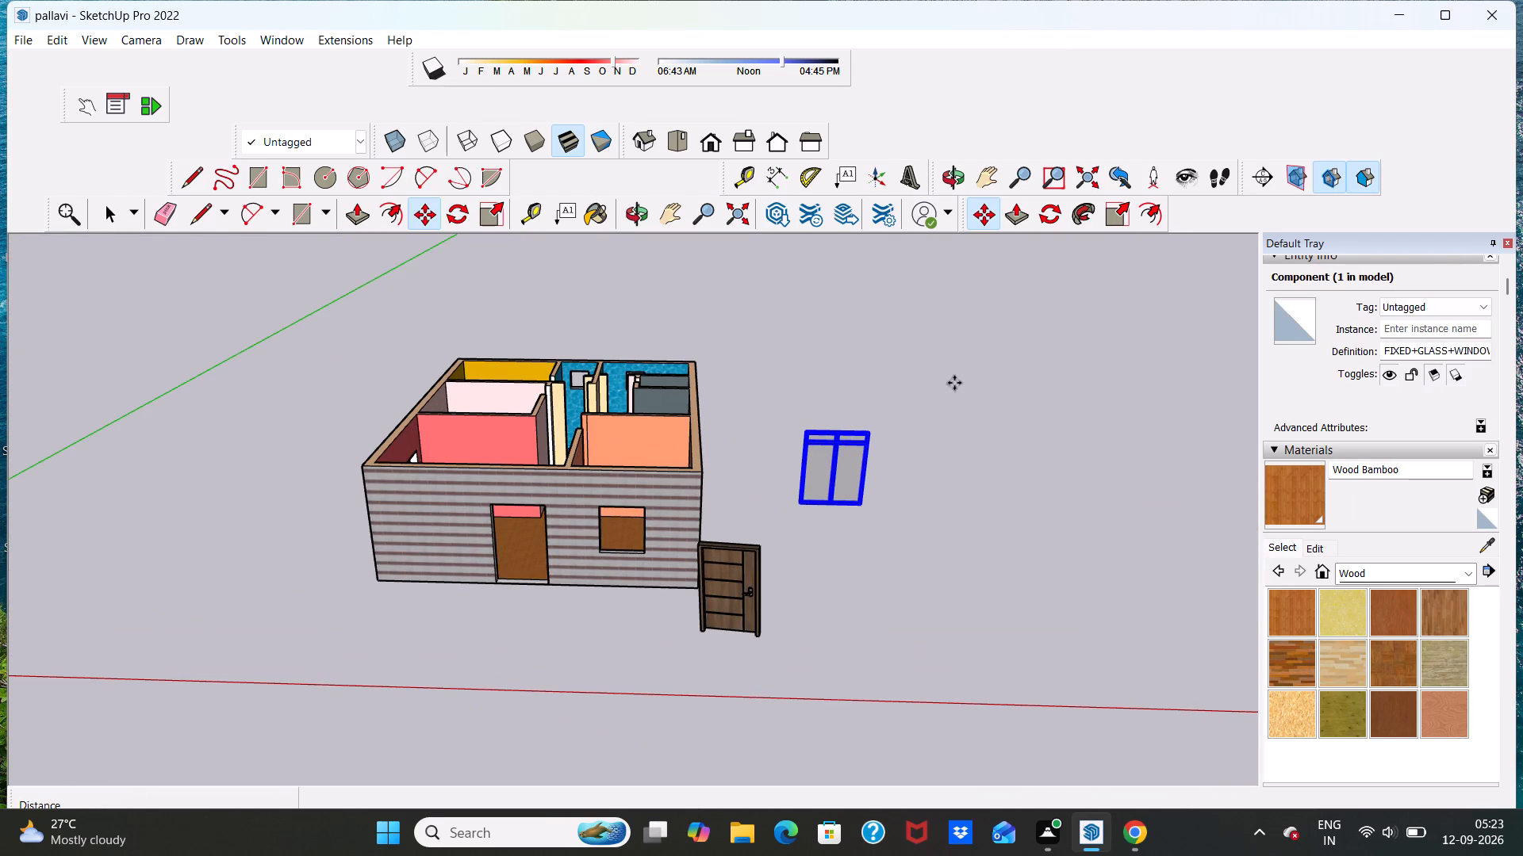
click(1114, 208)
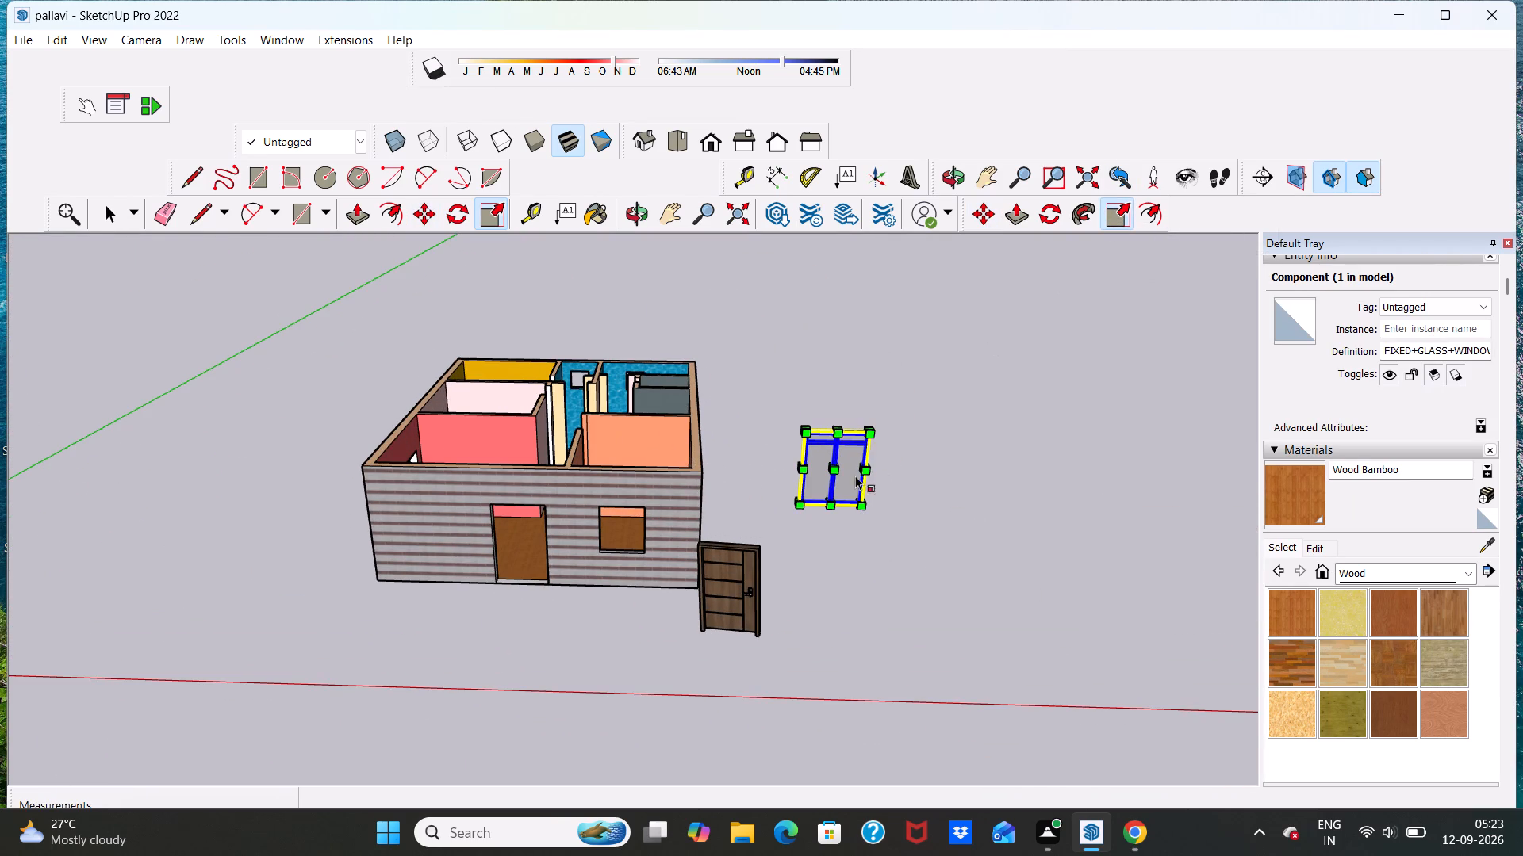
click(835, 430)
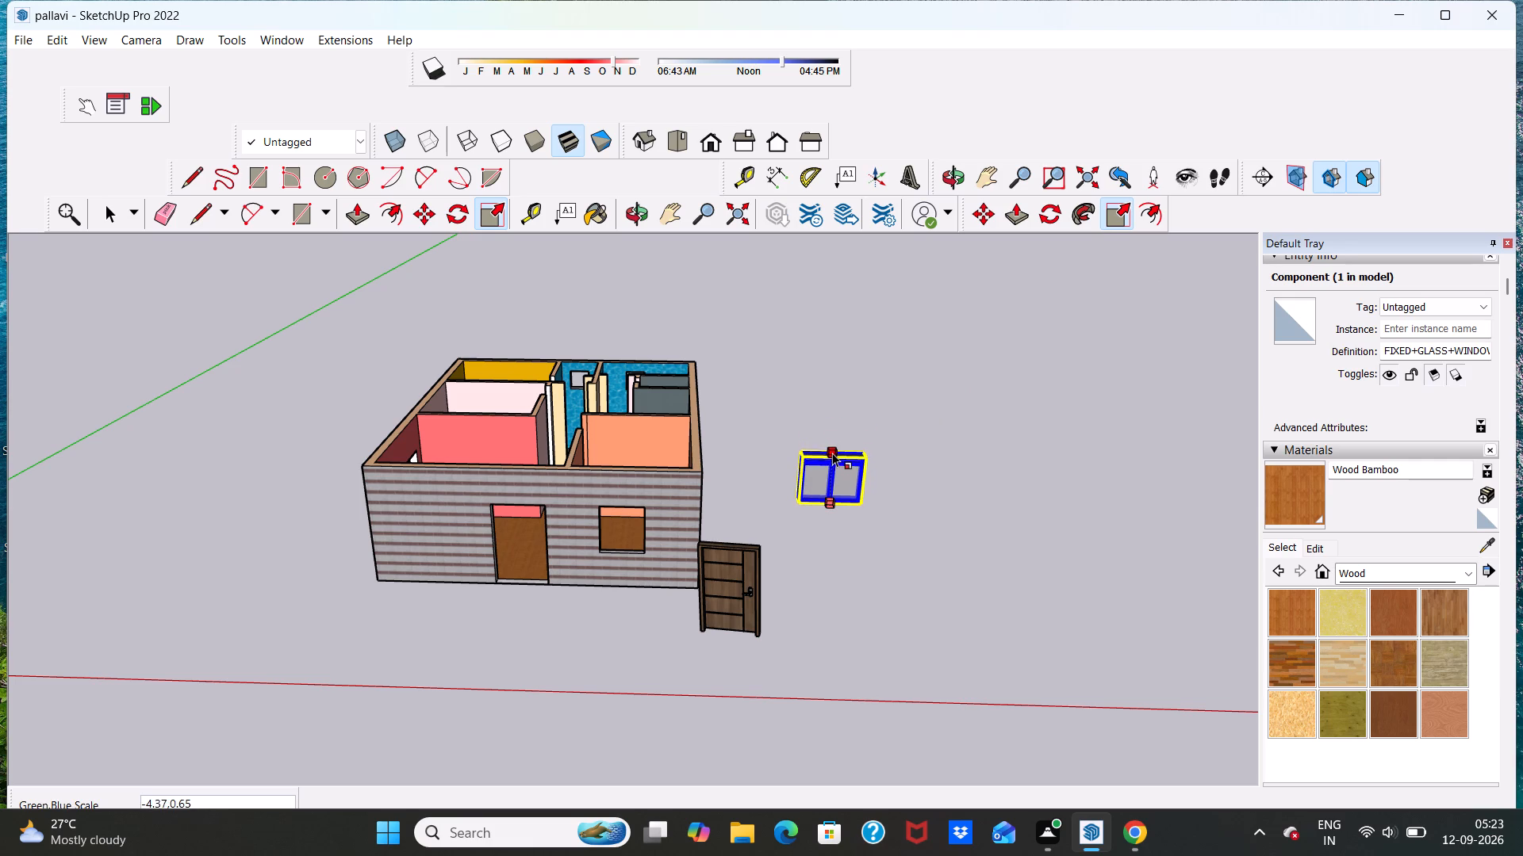
click(832, 453)
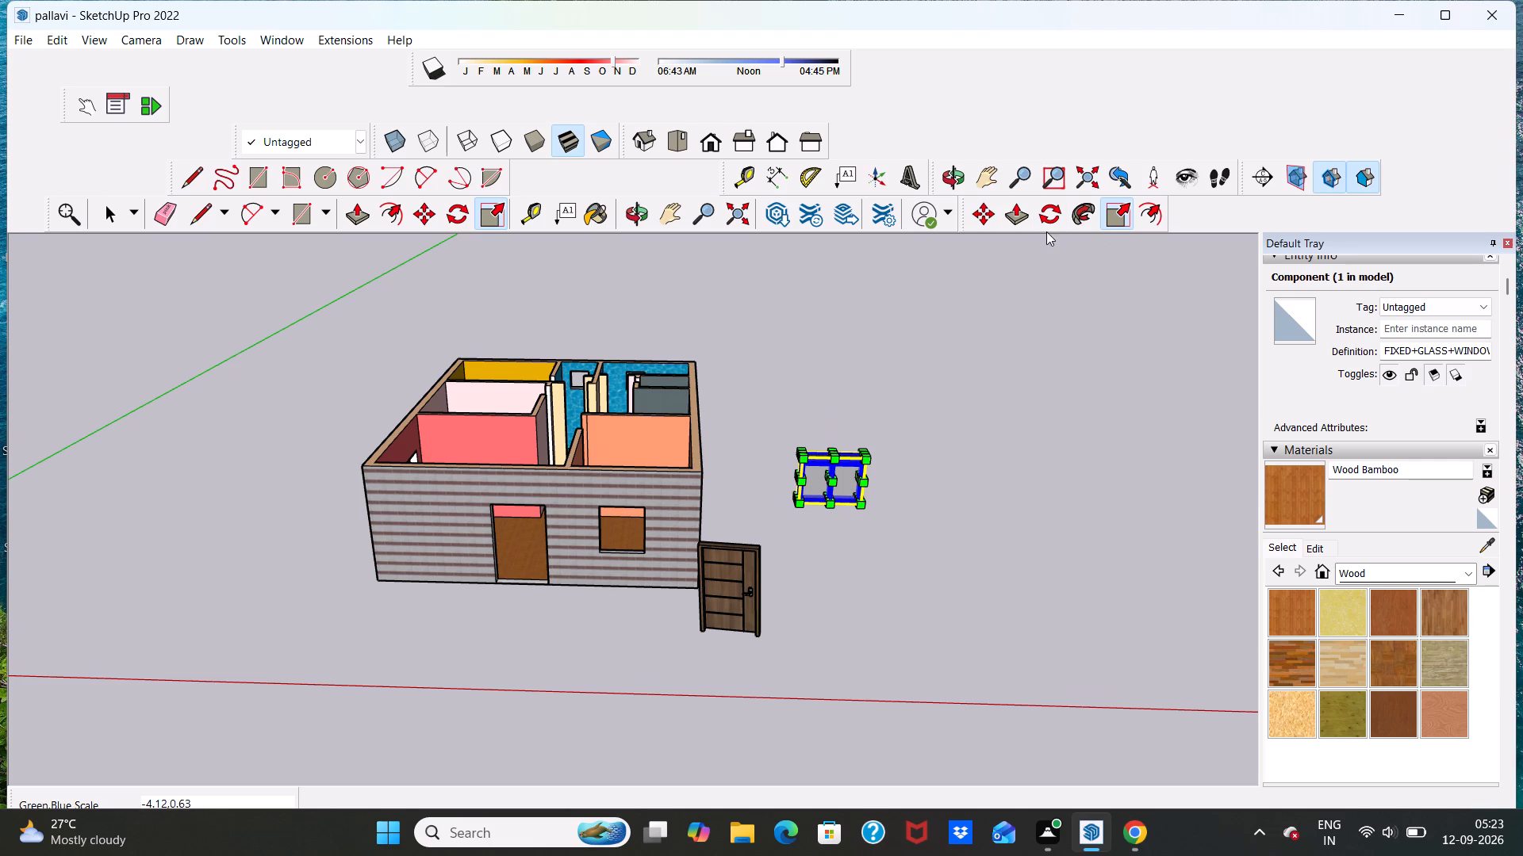
Move the glass window about 26' 2" from beside the house onto the front wall's window opening.
click(984, 227)
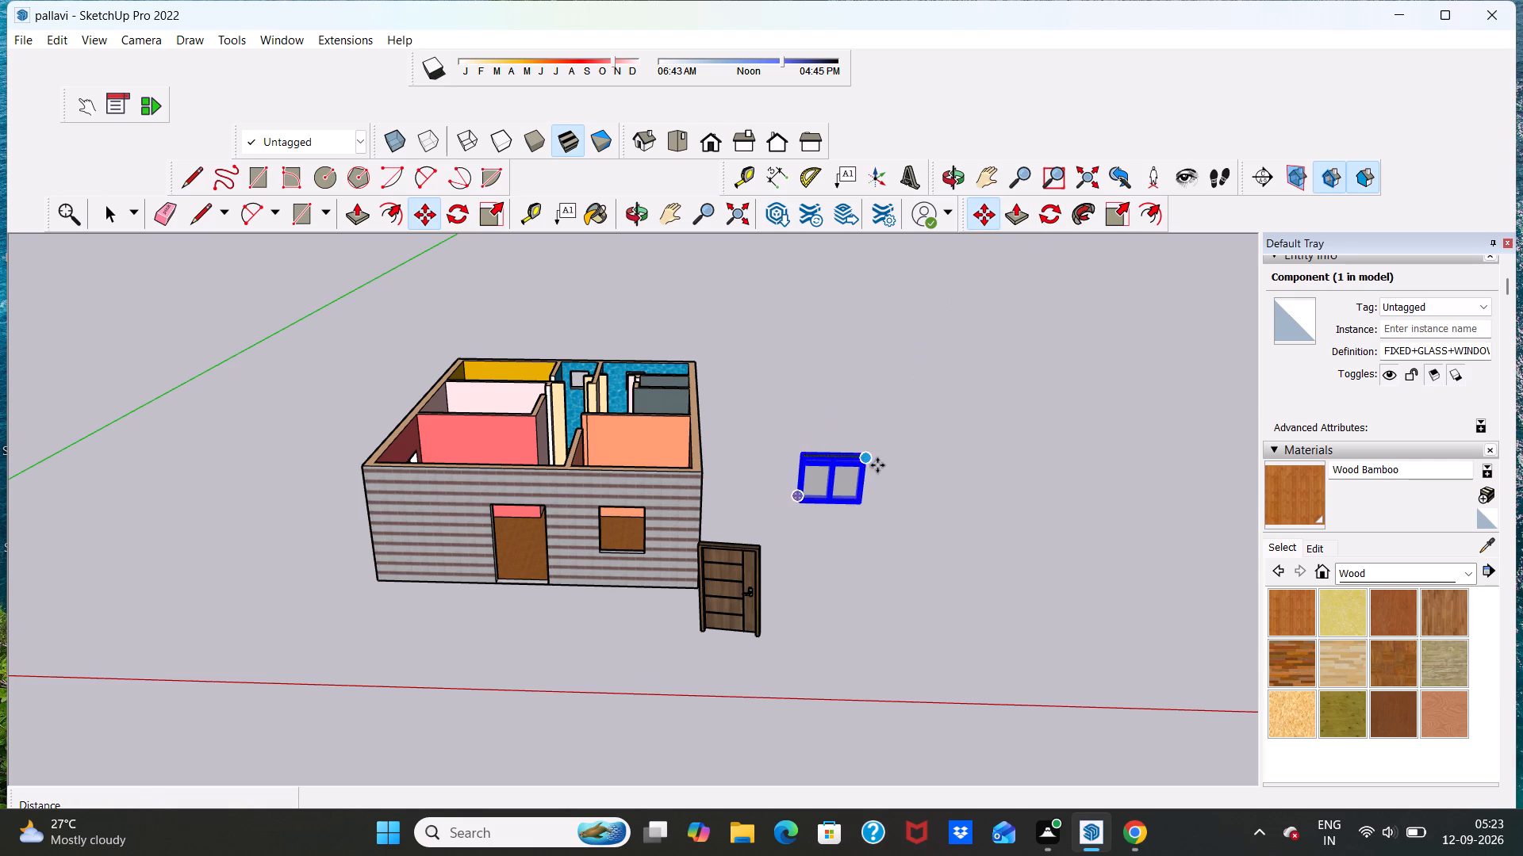
drag(877, 464, 656, 506)
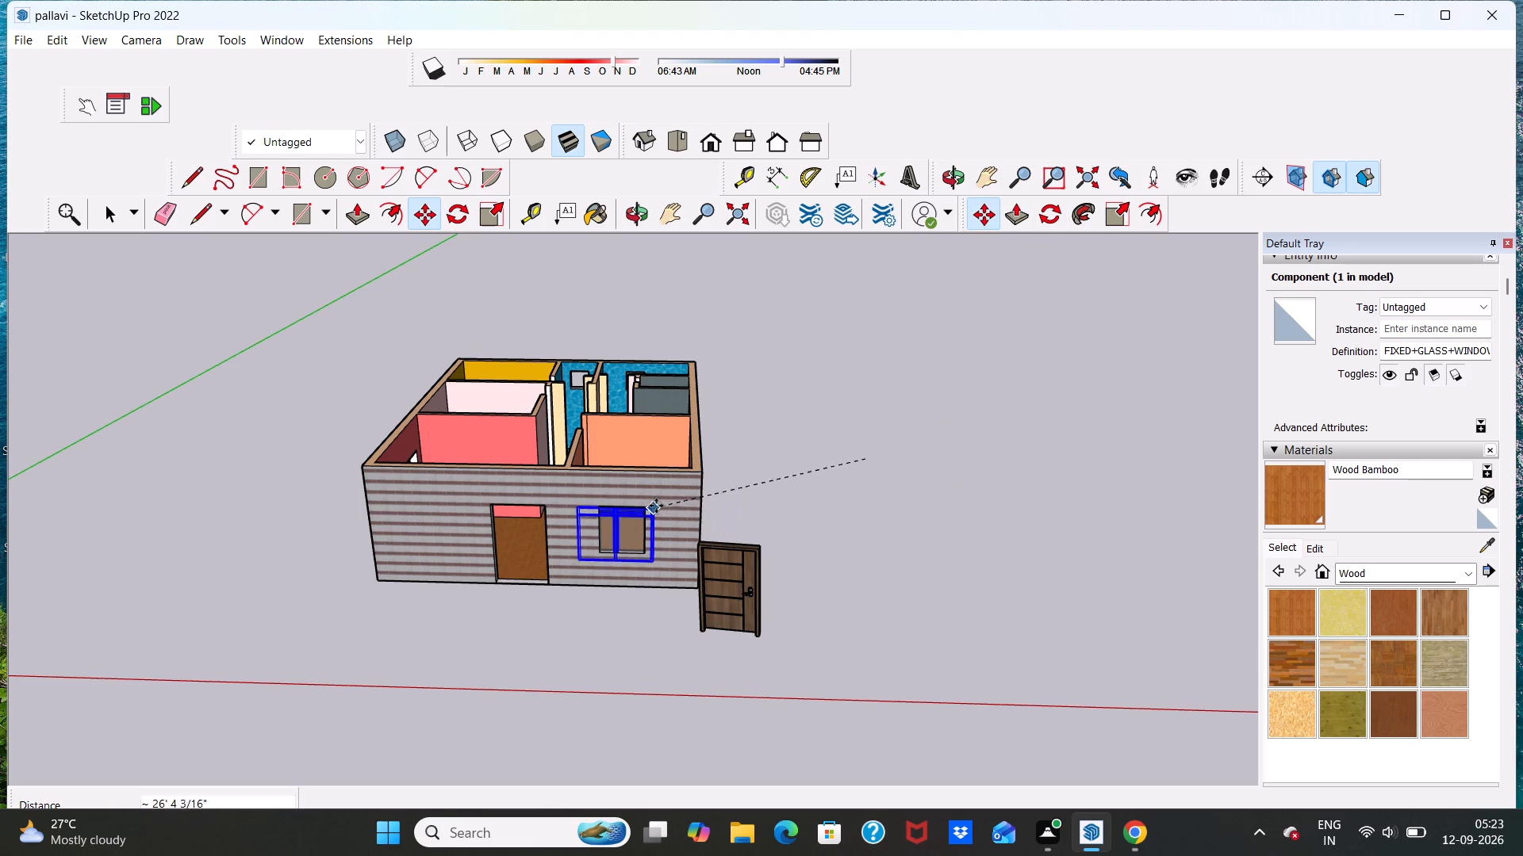
drag(656, 506, 659, 503)
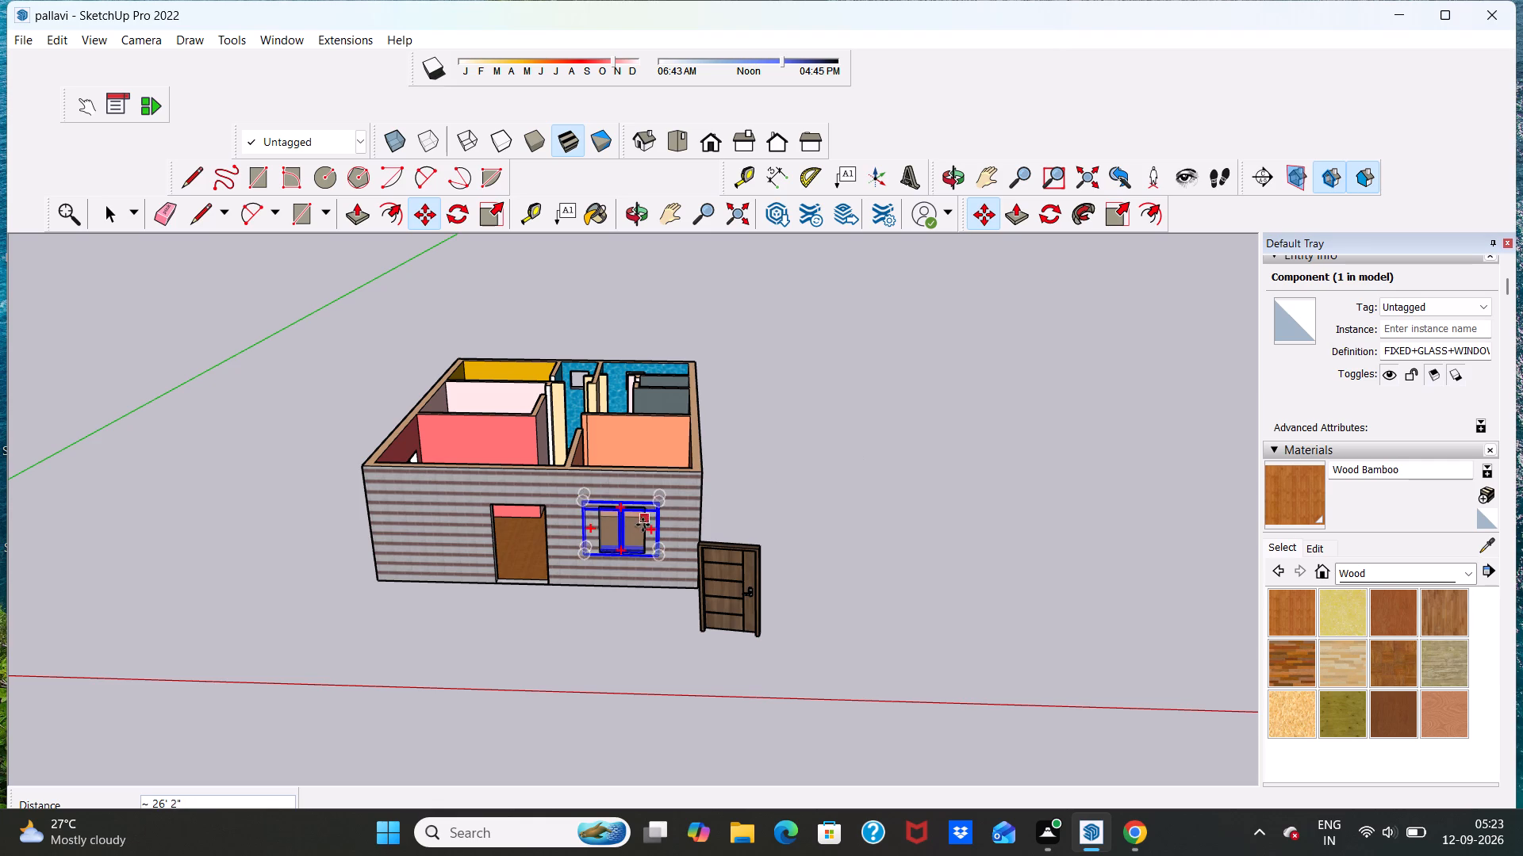
Scale the glass window's width from its two side grips by about 0.79 and 0.76 to match the opening's sides.
scroll(639, 529, up, 13)
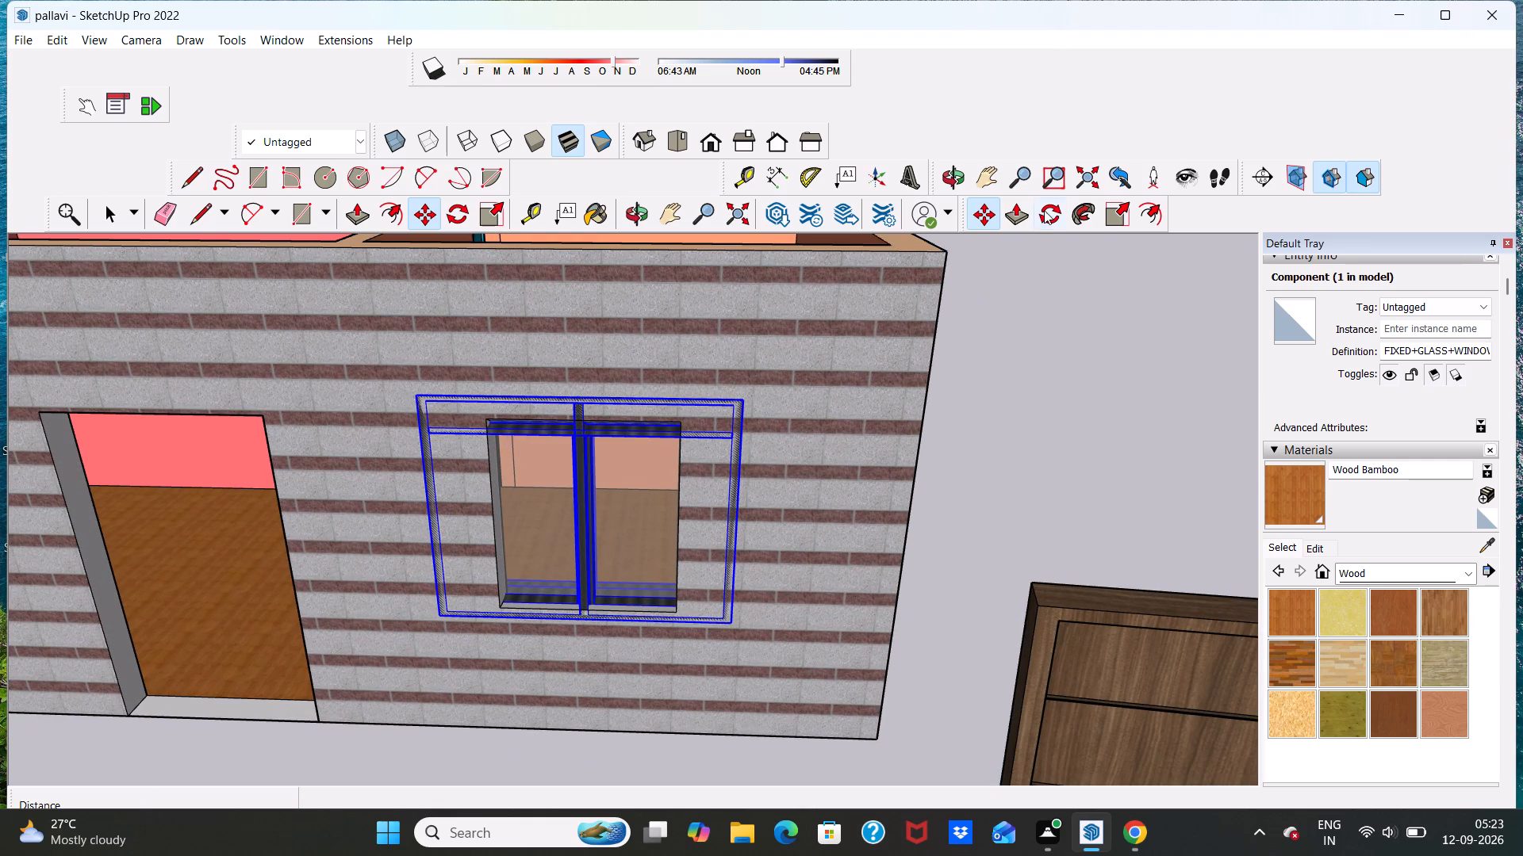
click(1107, 215)
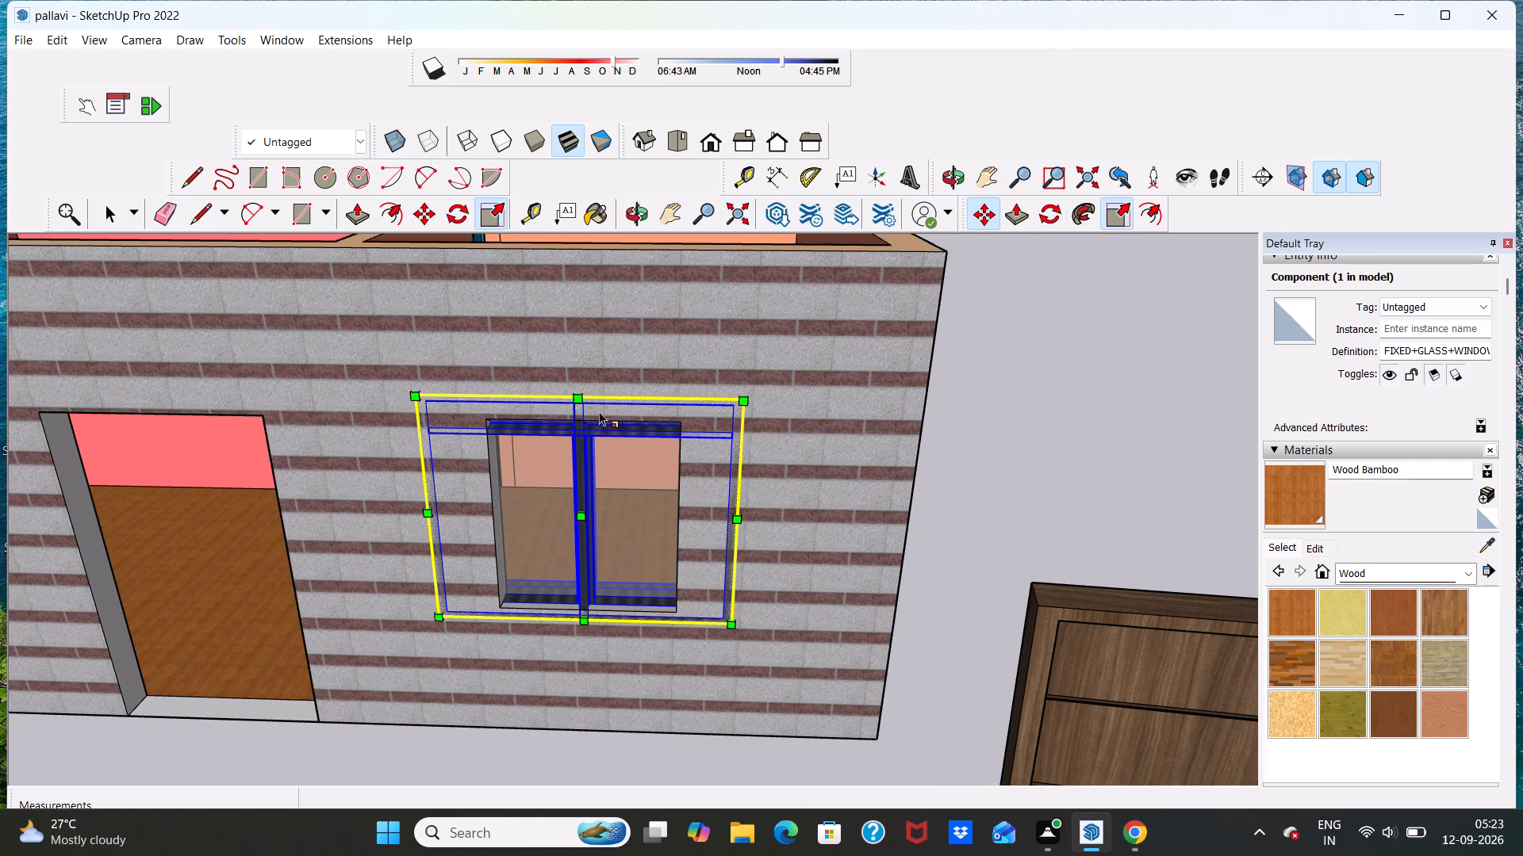
click(427, 514)
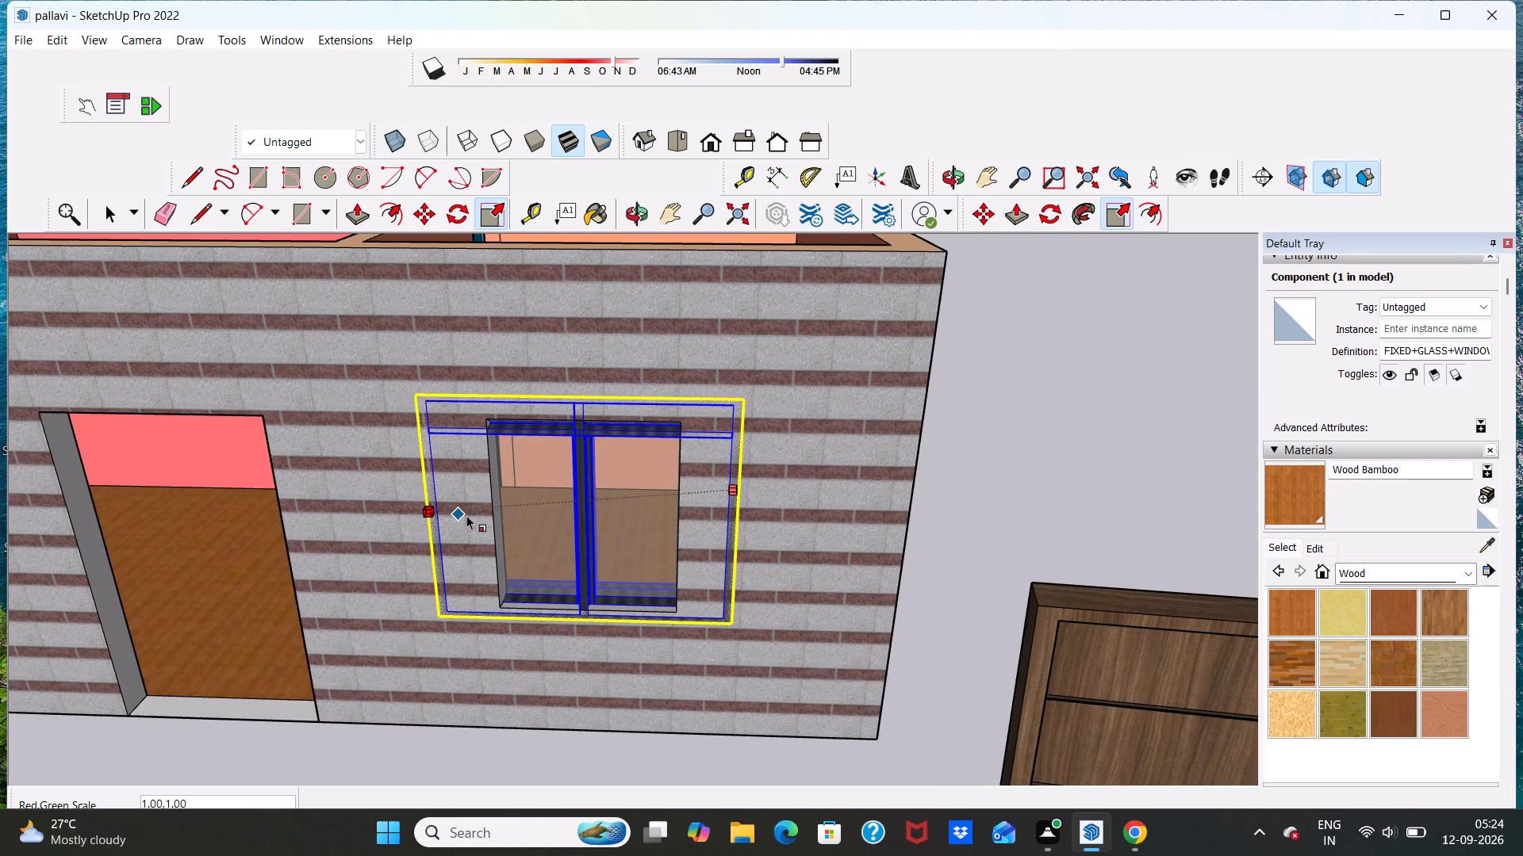
click(490, 517)
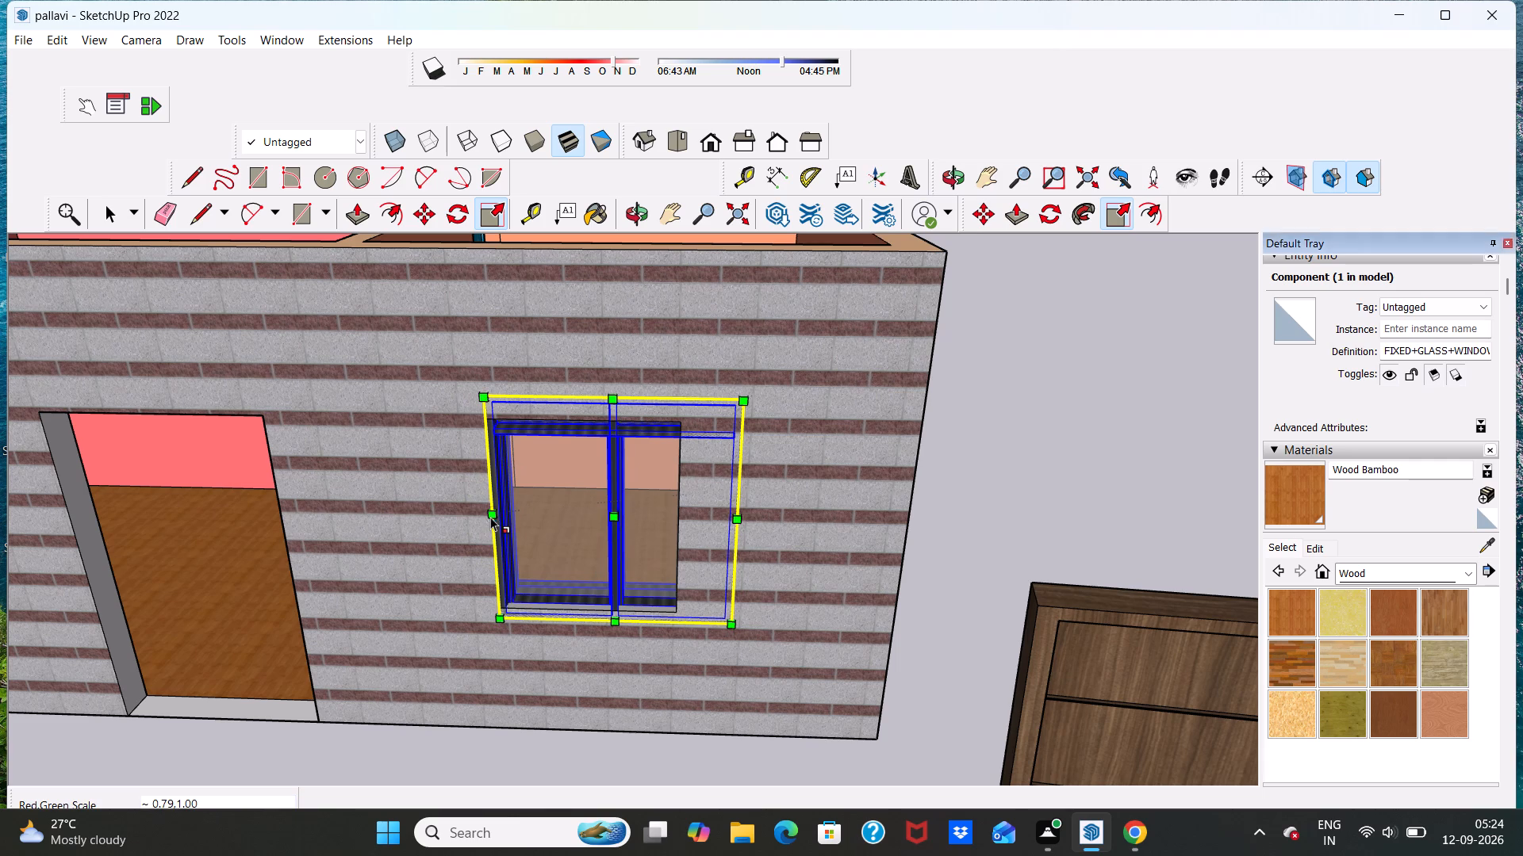
drag(740, 514, 693, 512)
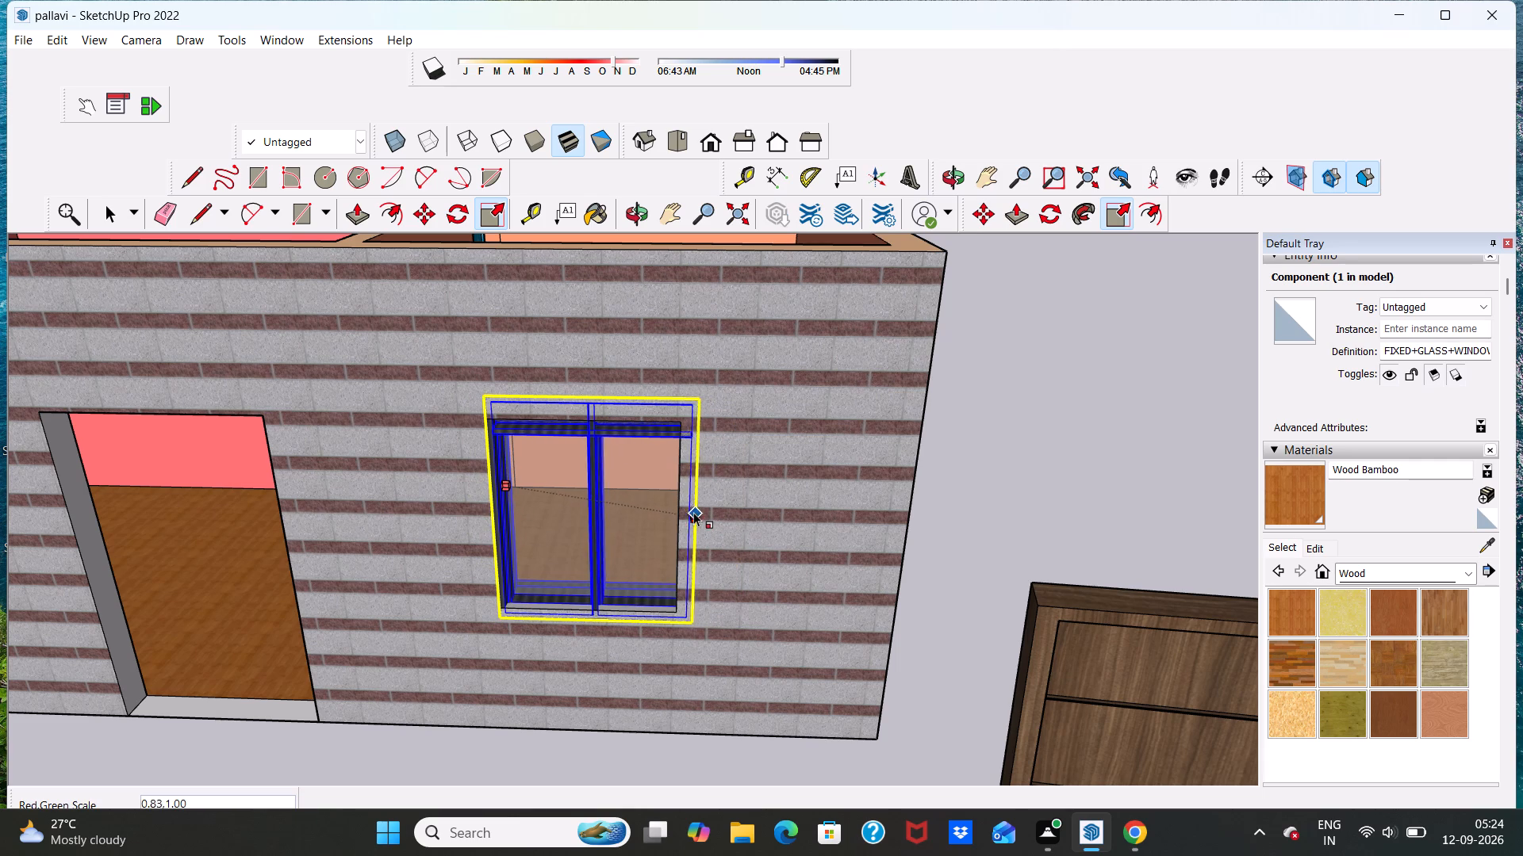
drag(693, 512, 680, 511)
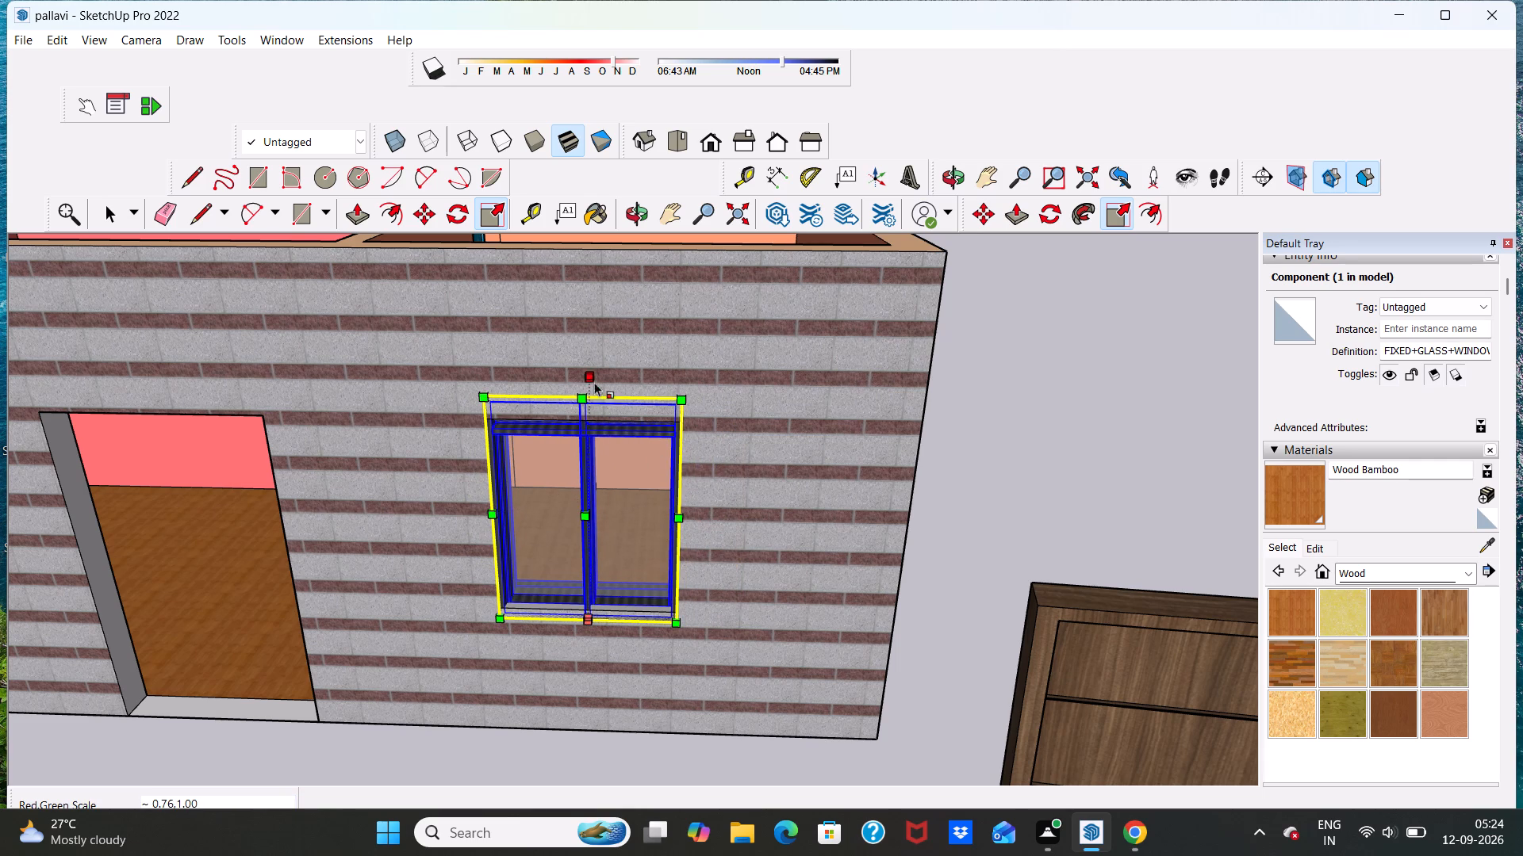
Scale the glass window's height from its top grip by about 0.91 and bottom grip by about 0.95 to match the opening, and deselect it.
click(587, 396)
click(583, 422)
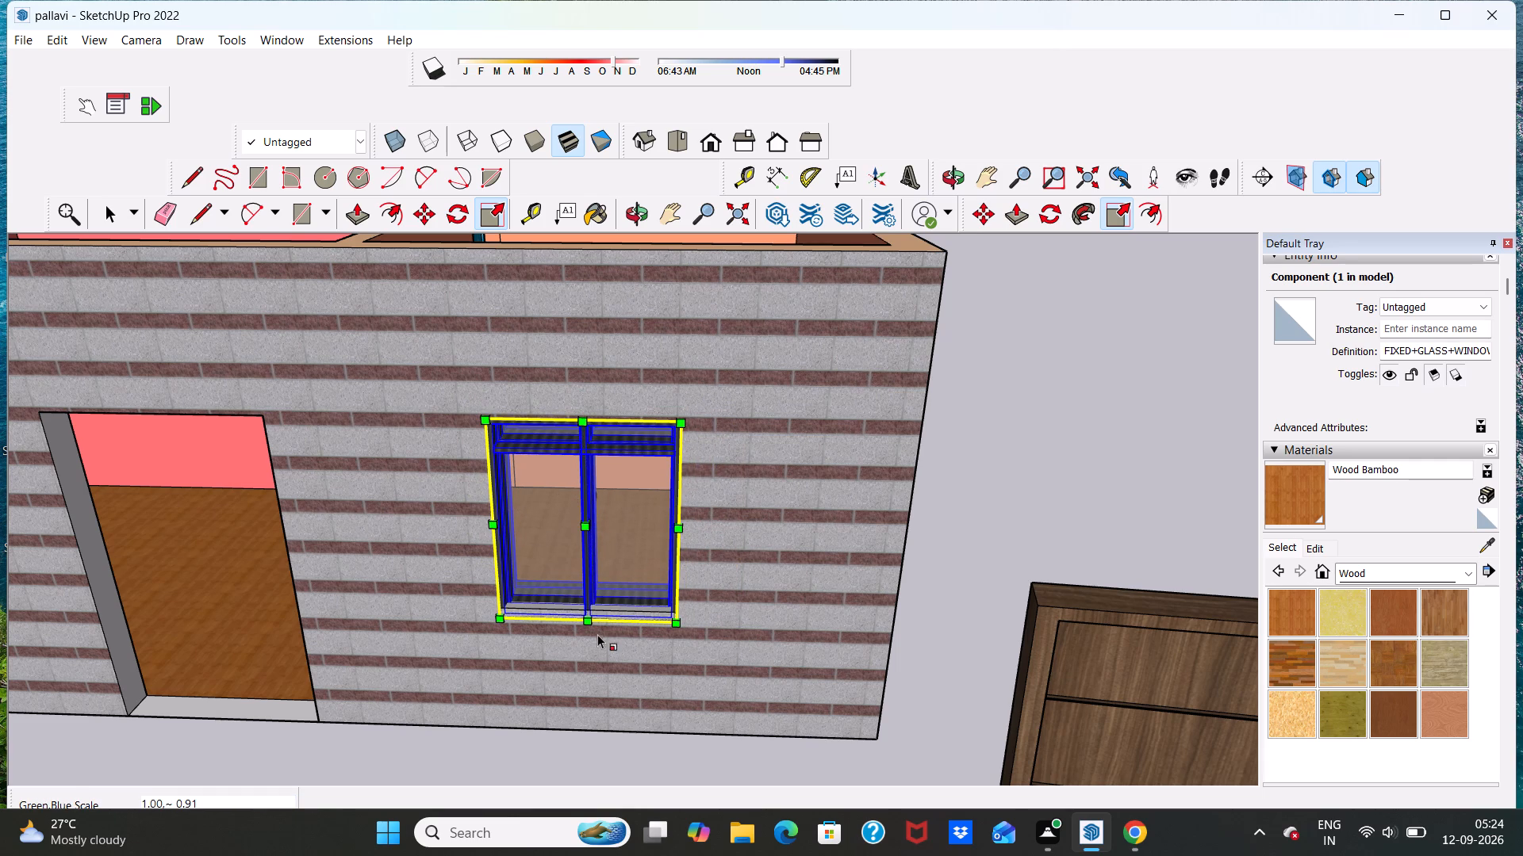
click(585, 625)
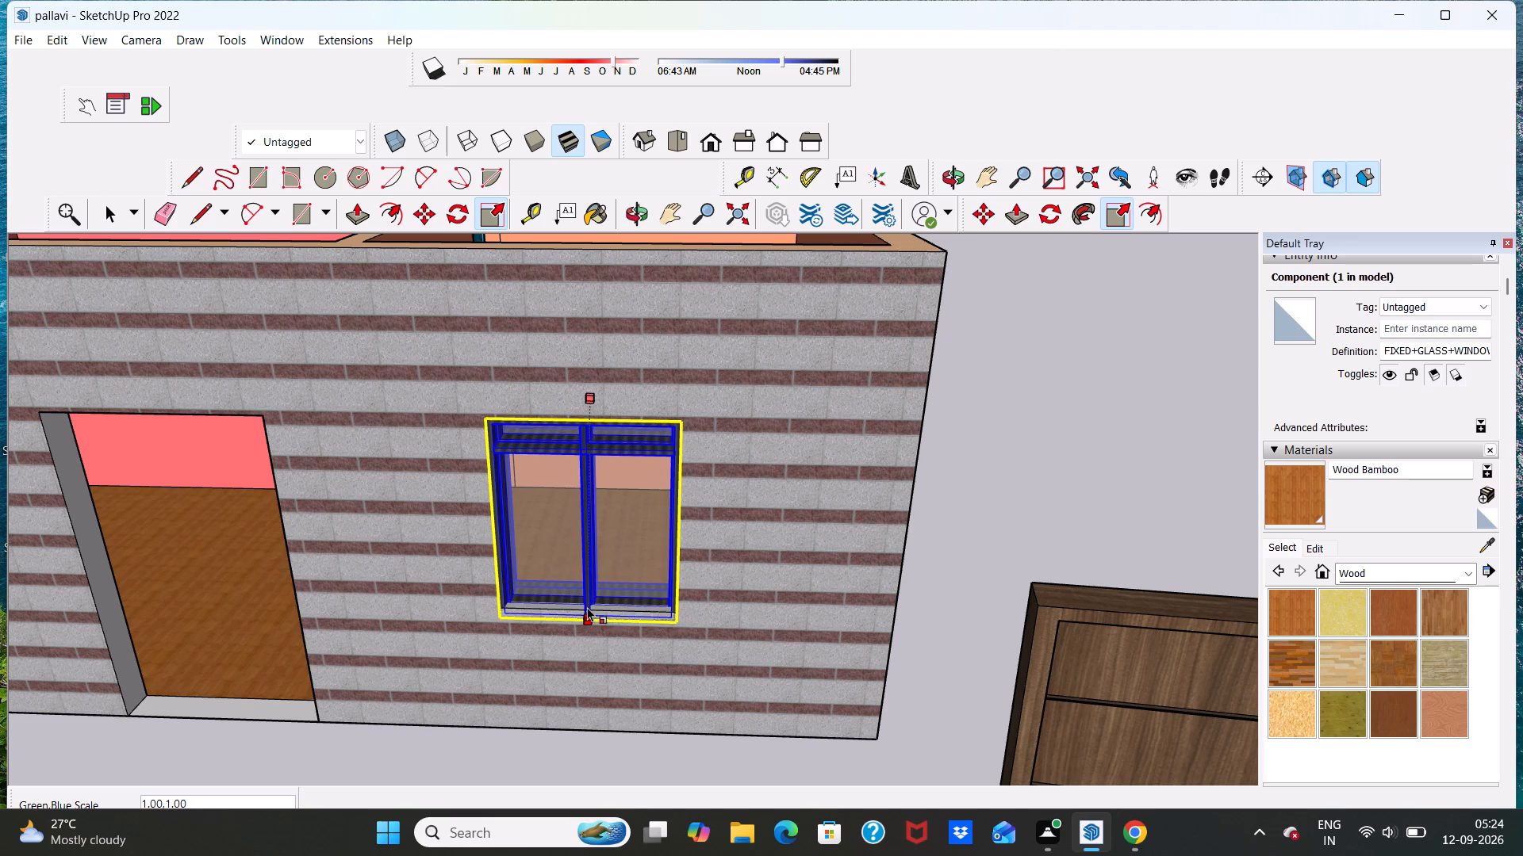
click(586, 615)
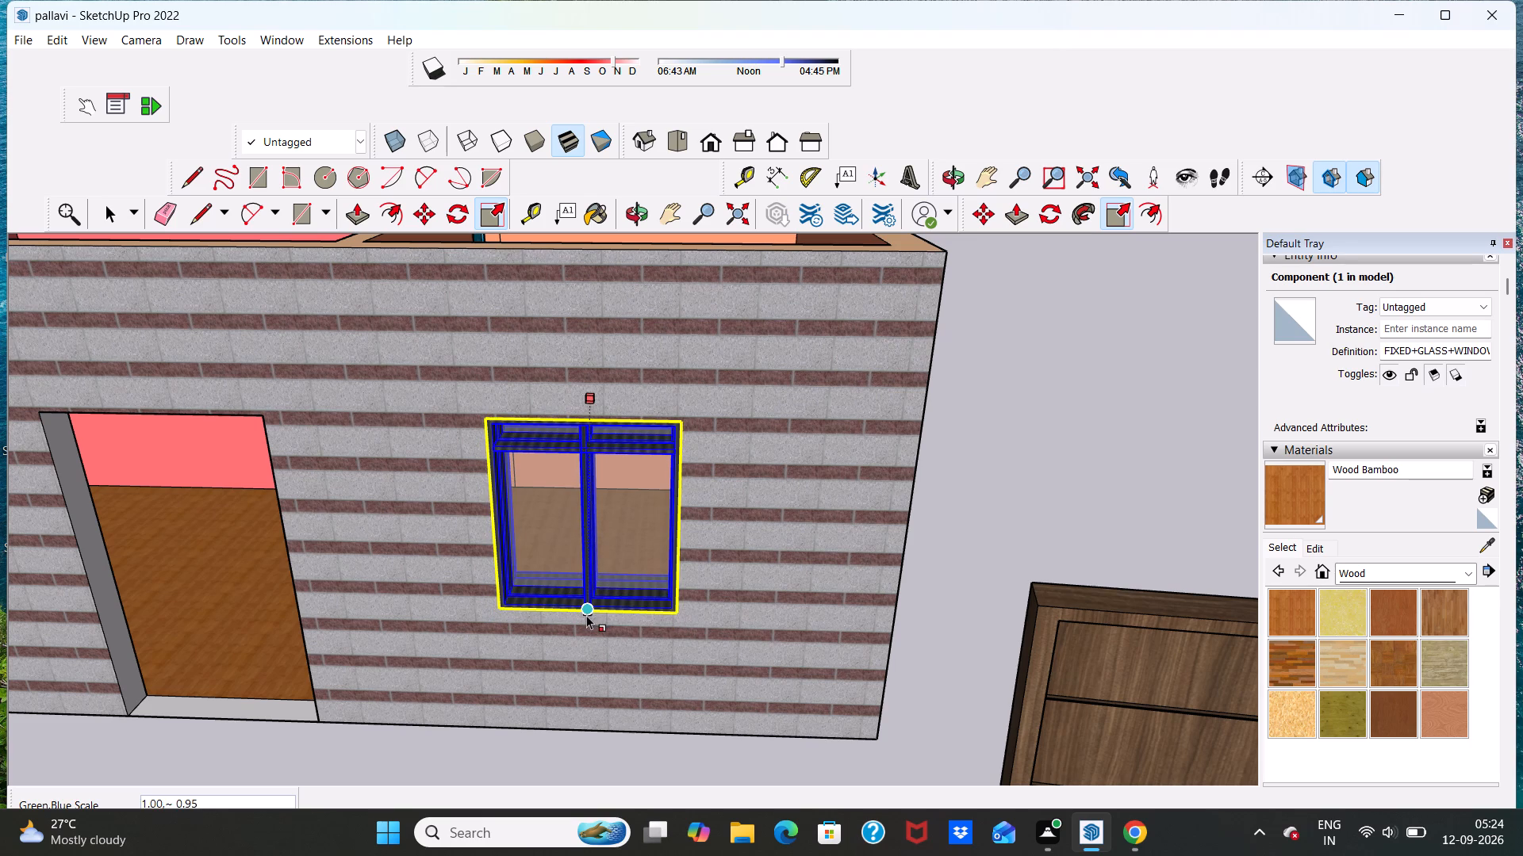
scroll(663, 564, down, 9)
scroll(600, 643, up, 5)
click(600, 646)
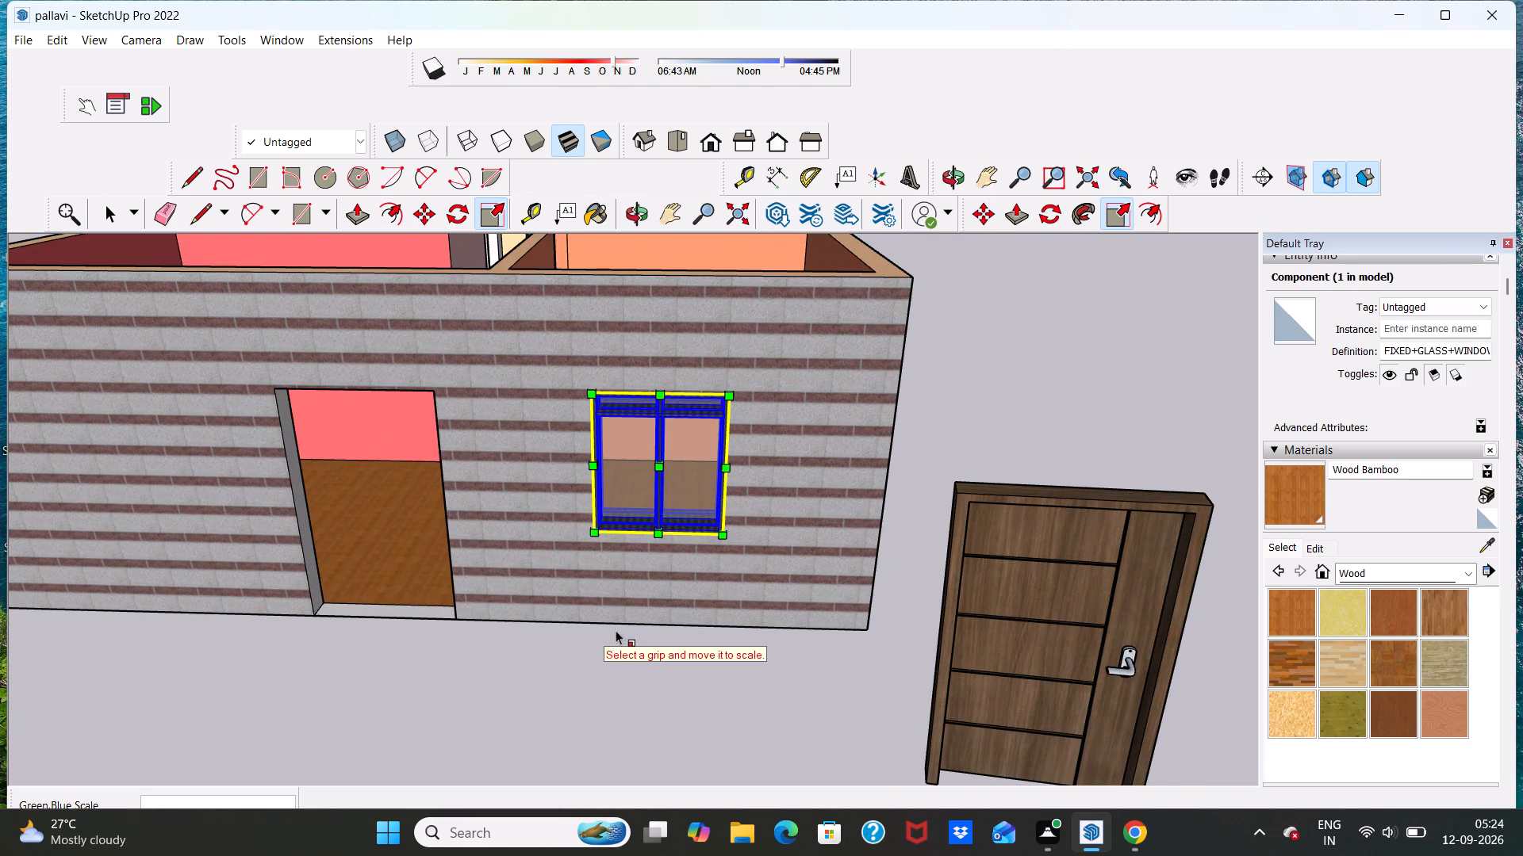
key(space)
click(580, 660)
Examine the fitted front window and the two window openings in the house's side wall.
scroll(673, 575, up, 10)
scroll(662, 533, down, 14)
middle_drag(647, 608, 672, 545)
scroll(672, 544, down, 6)
scroll(683, 432, up, 13)
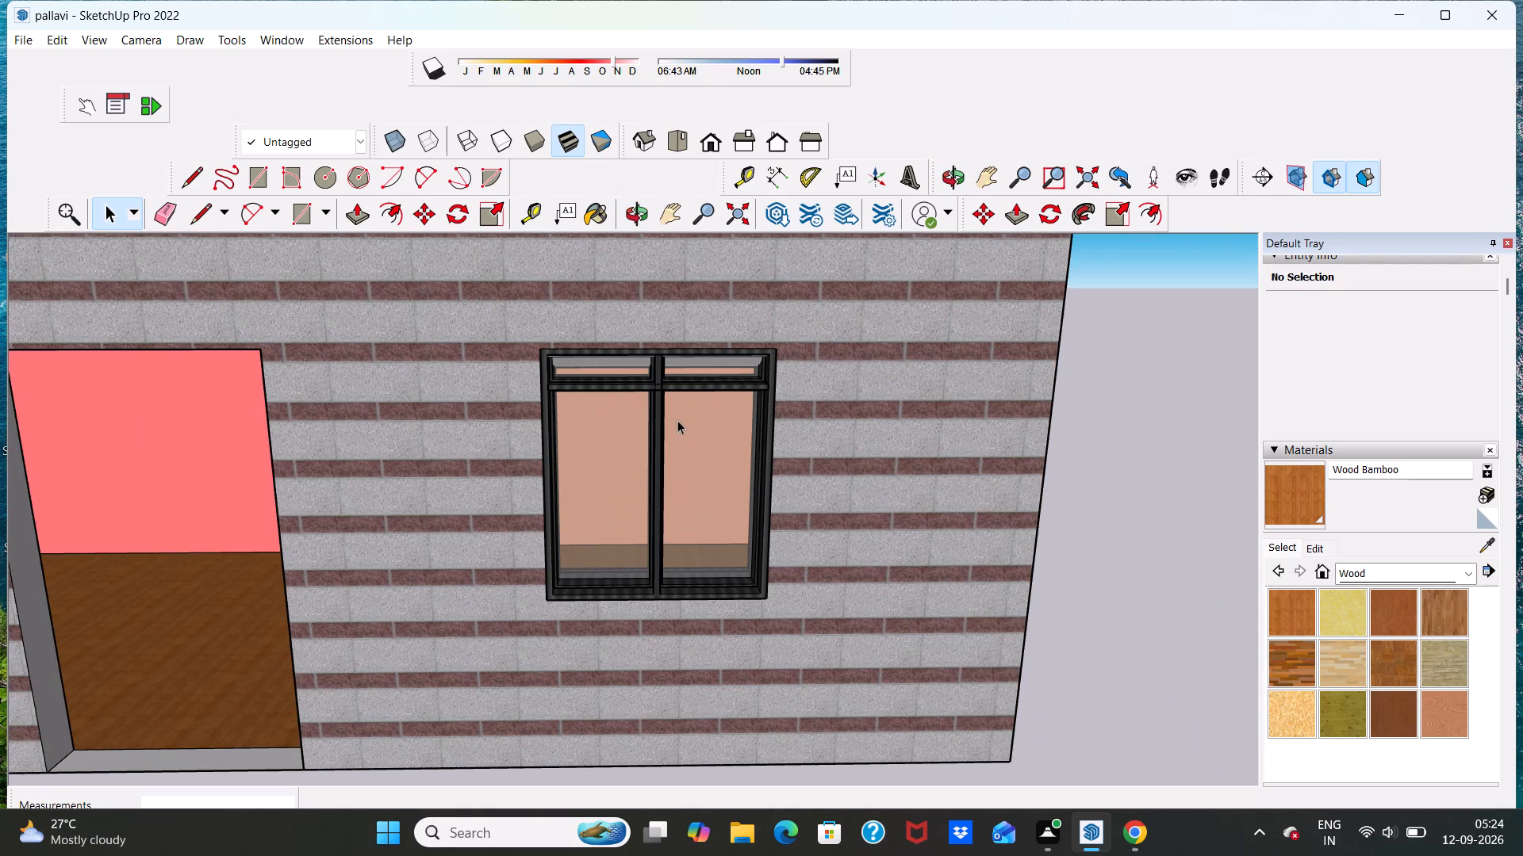
scroll(677, 420, down, 16)
scroll(700, 410, up, 7)
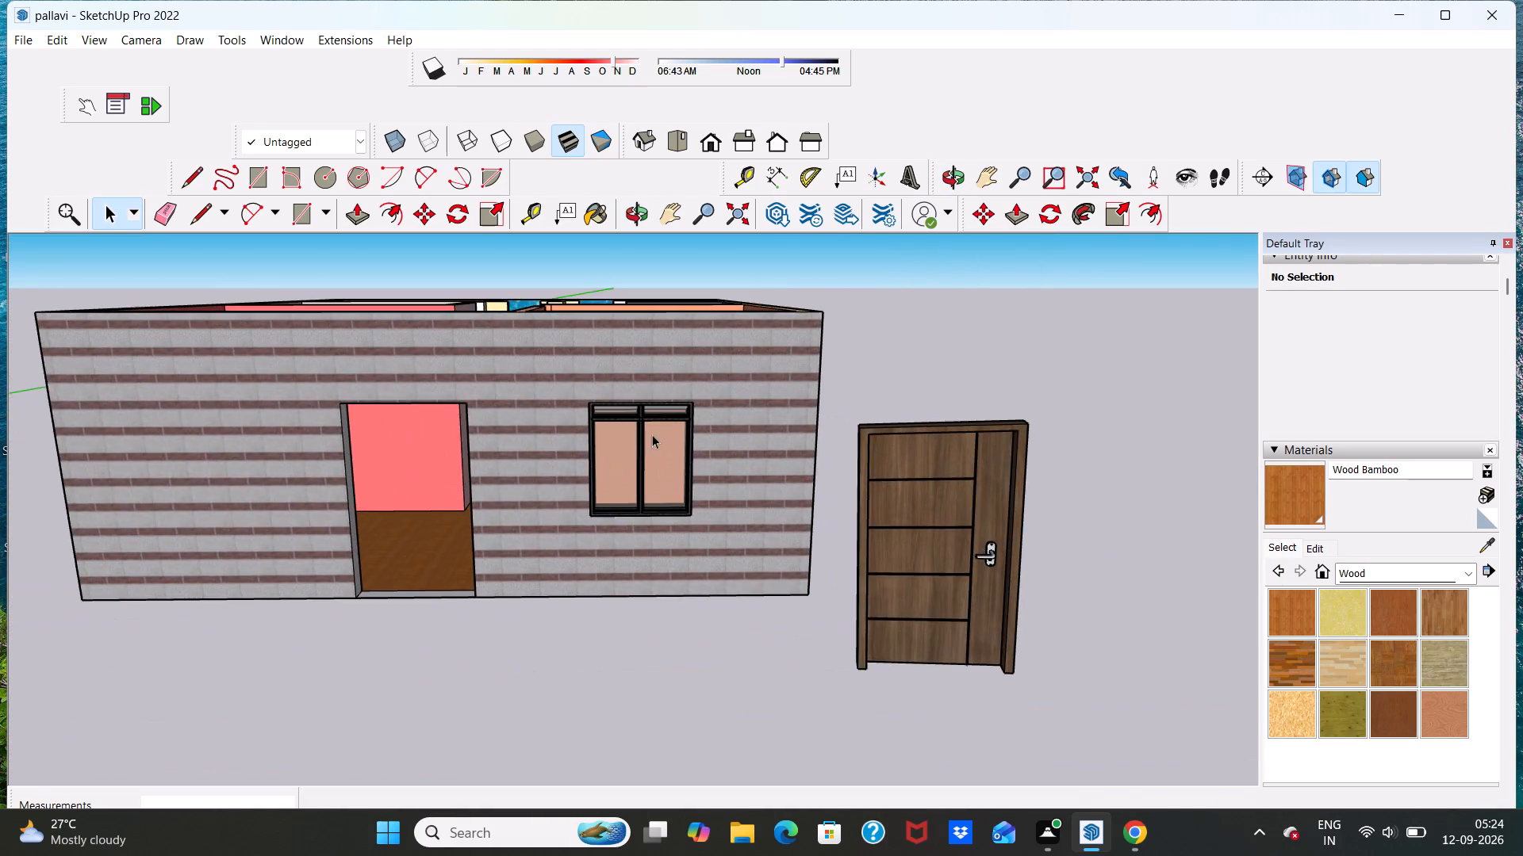
scroll(631, 443, up, 11)
scroll(633, 432, down, 20)
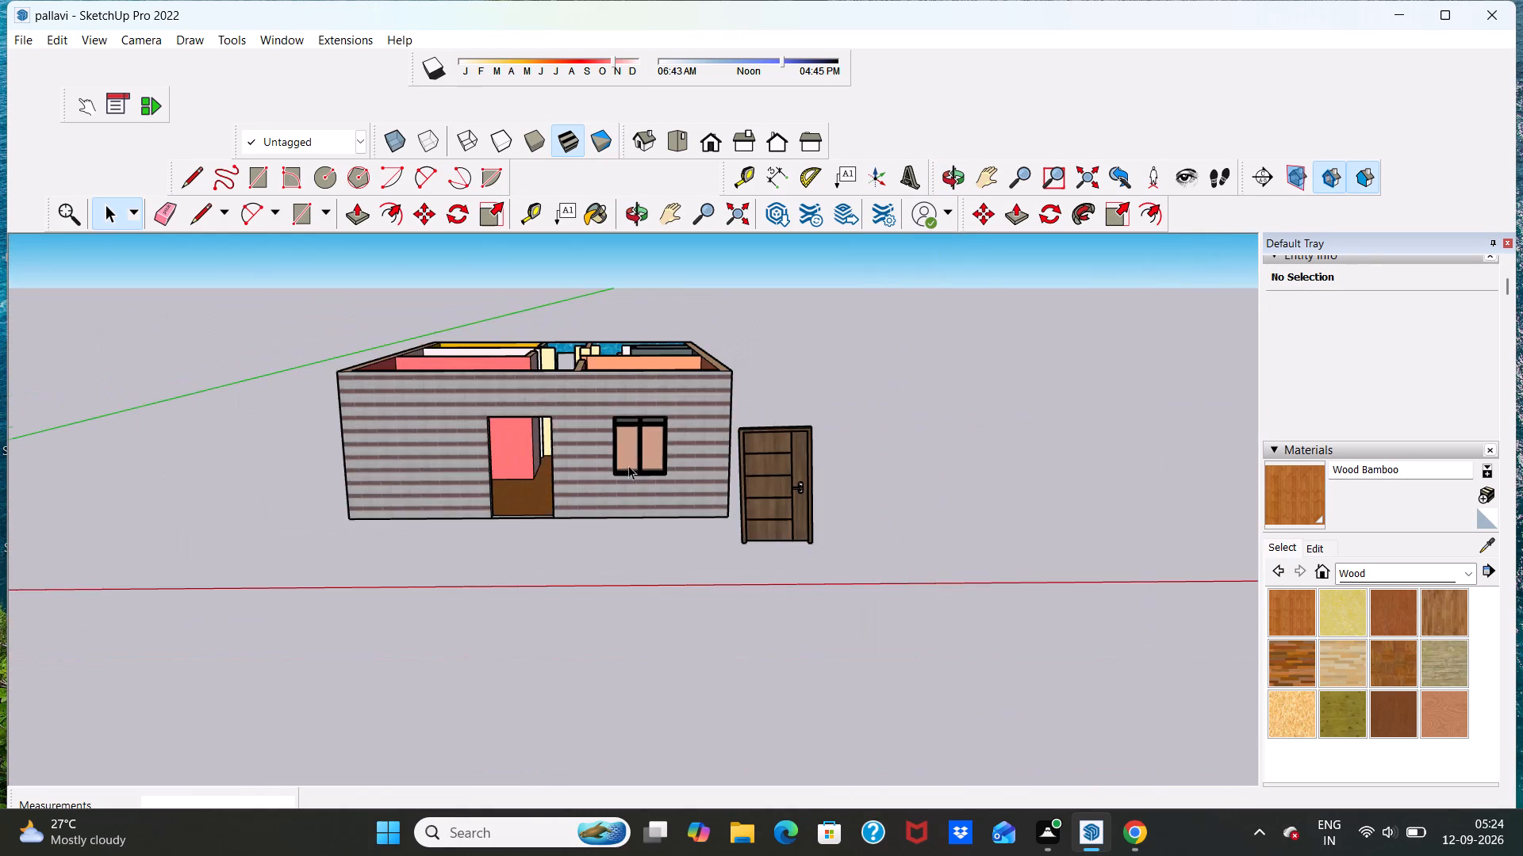
scroll(627, 468, up, 6)
middle_drag(787, 407, 375, 445)
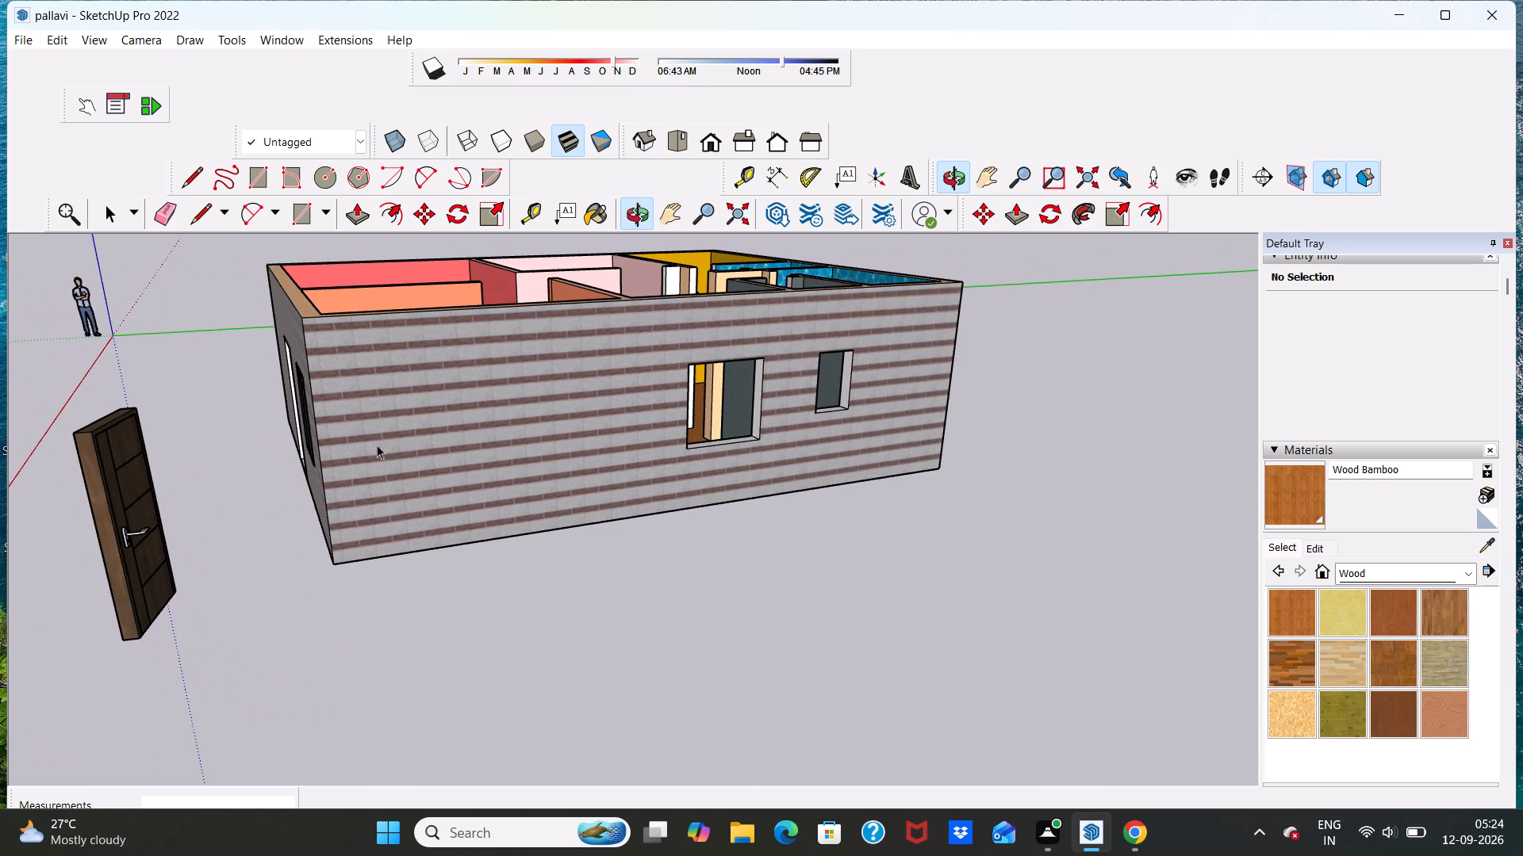
scroll(596, 434, down, 10)
scroll(757, 438, up, 7)
scroll(727, 433, down, 7)
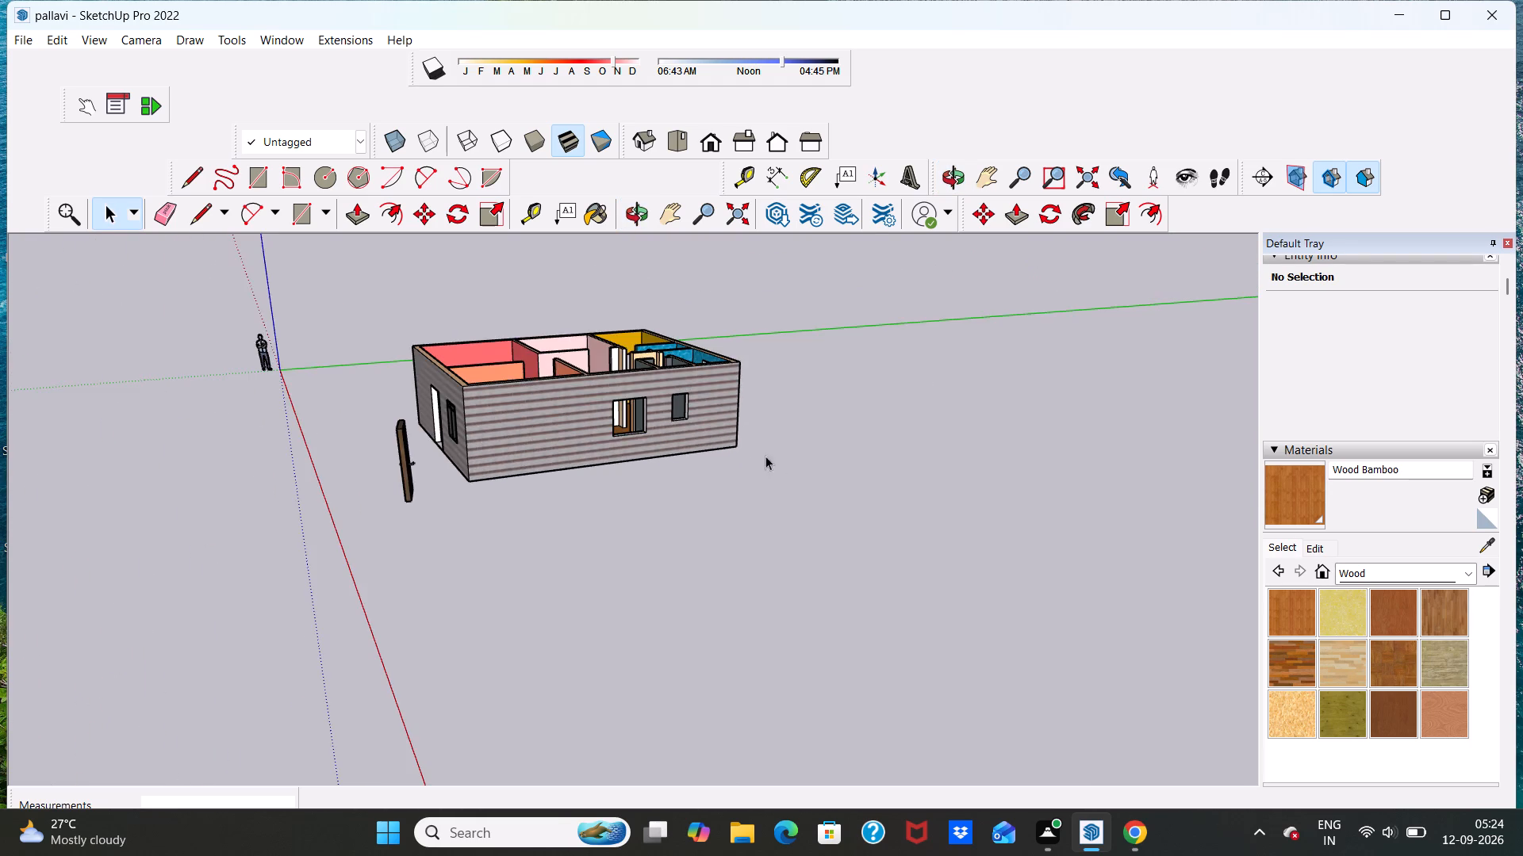
middle_drag(815, 500, 653, 494)
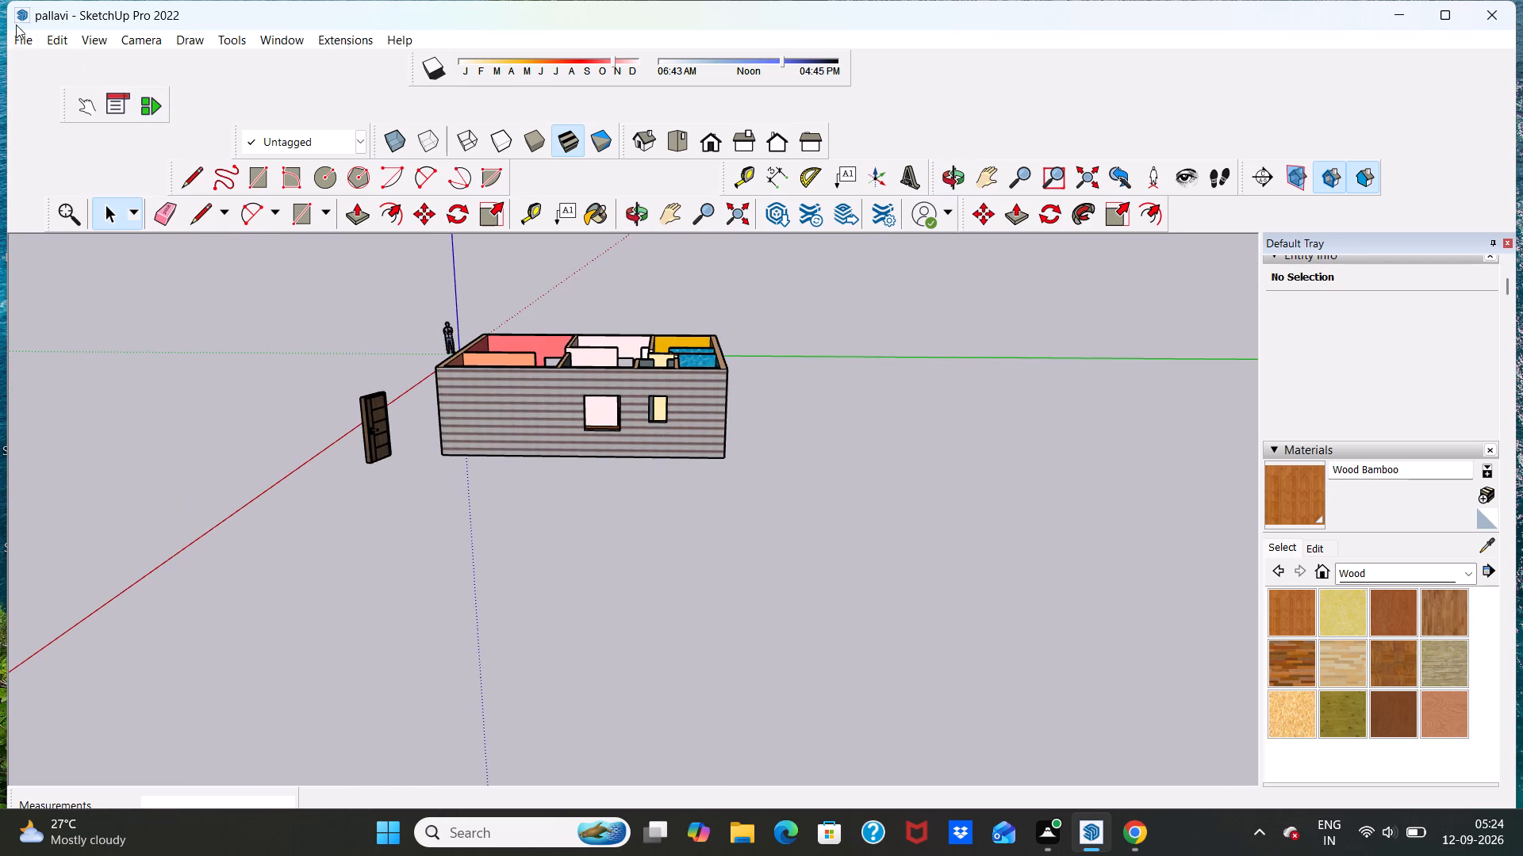
Import the DD+LT+2 model from the Downloads folder and place it outside the side wall with two window openings.
click(21, 43)
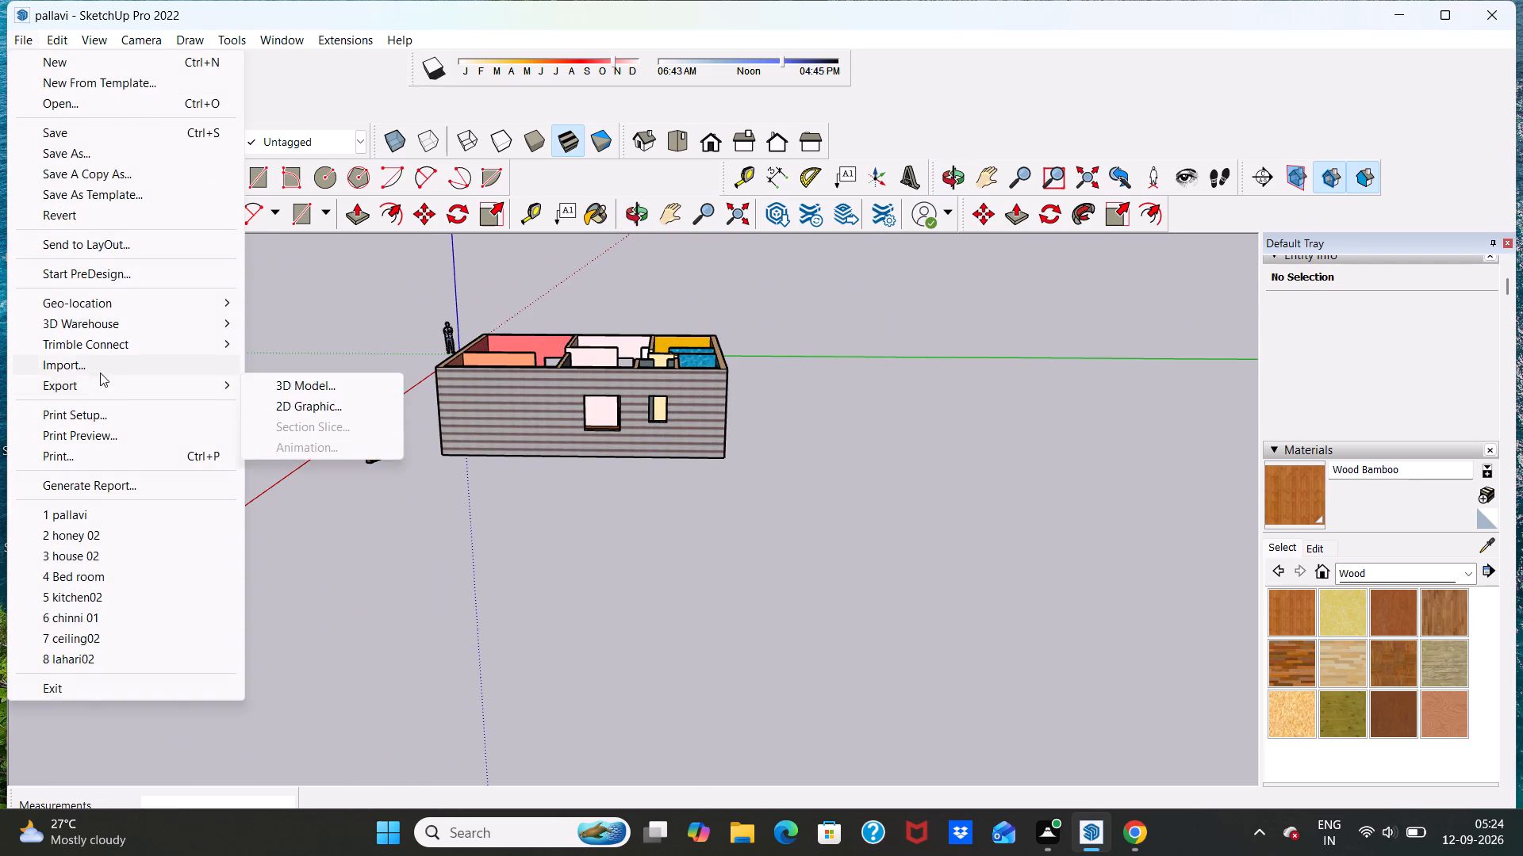
click(101, 367)
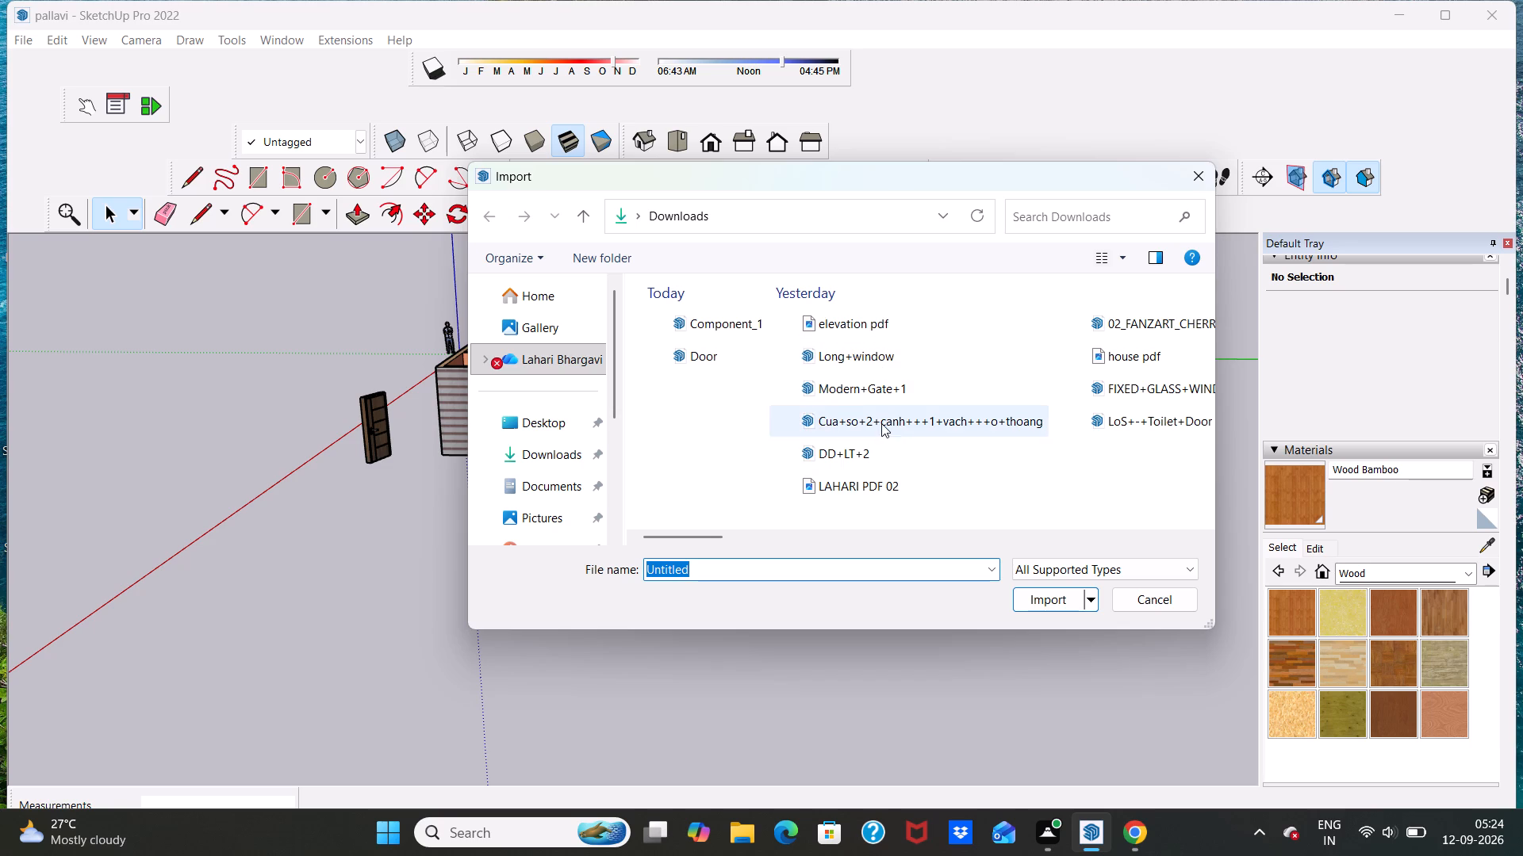
scroll(881, 442, down, 1)
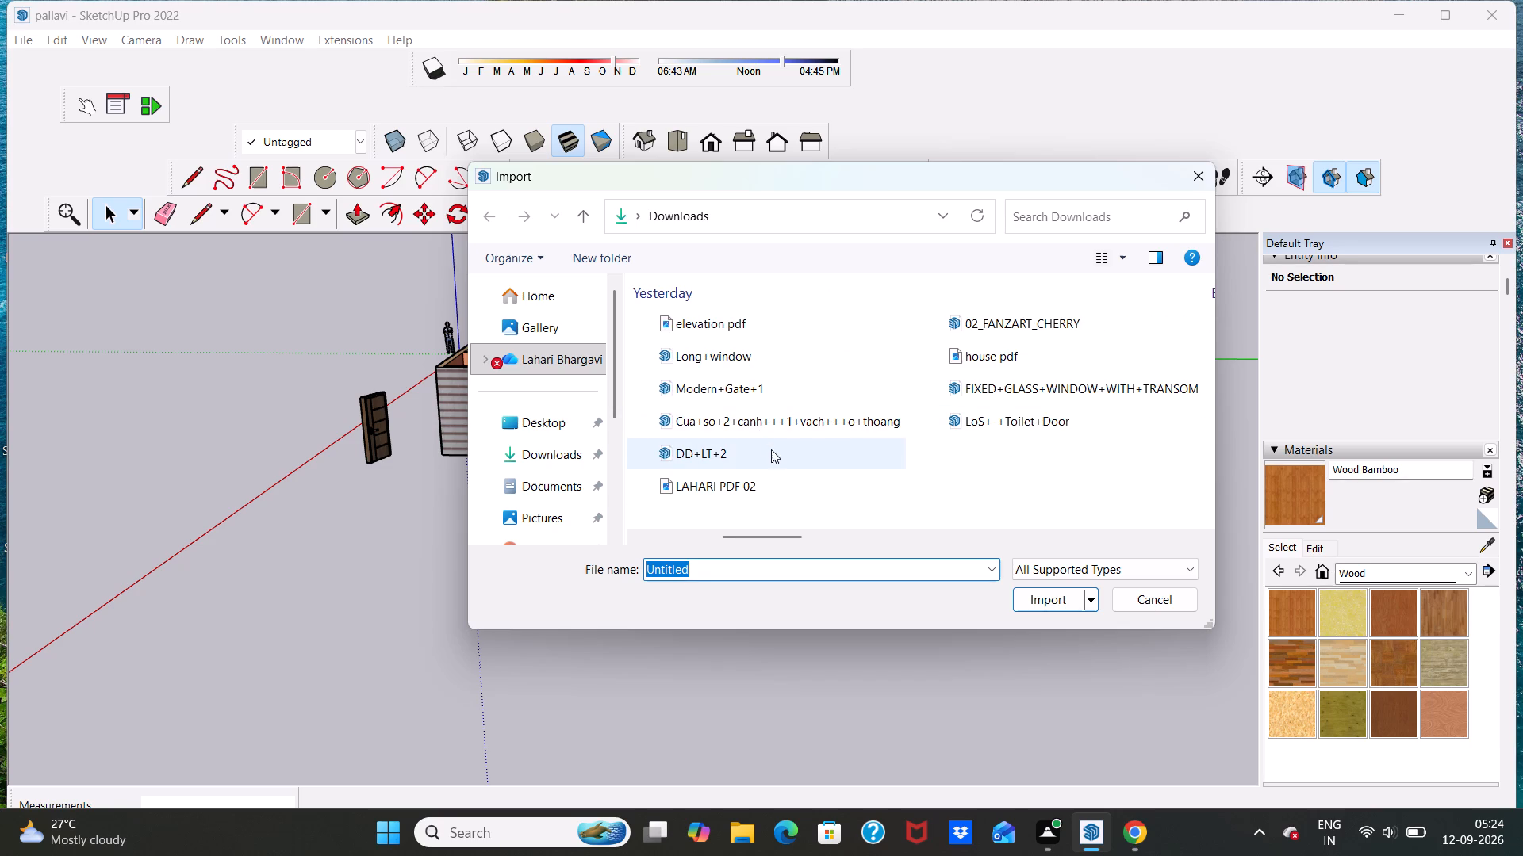
scroll(773, 460, down, 1)
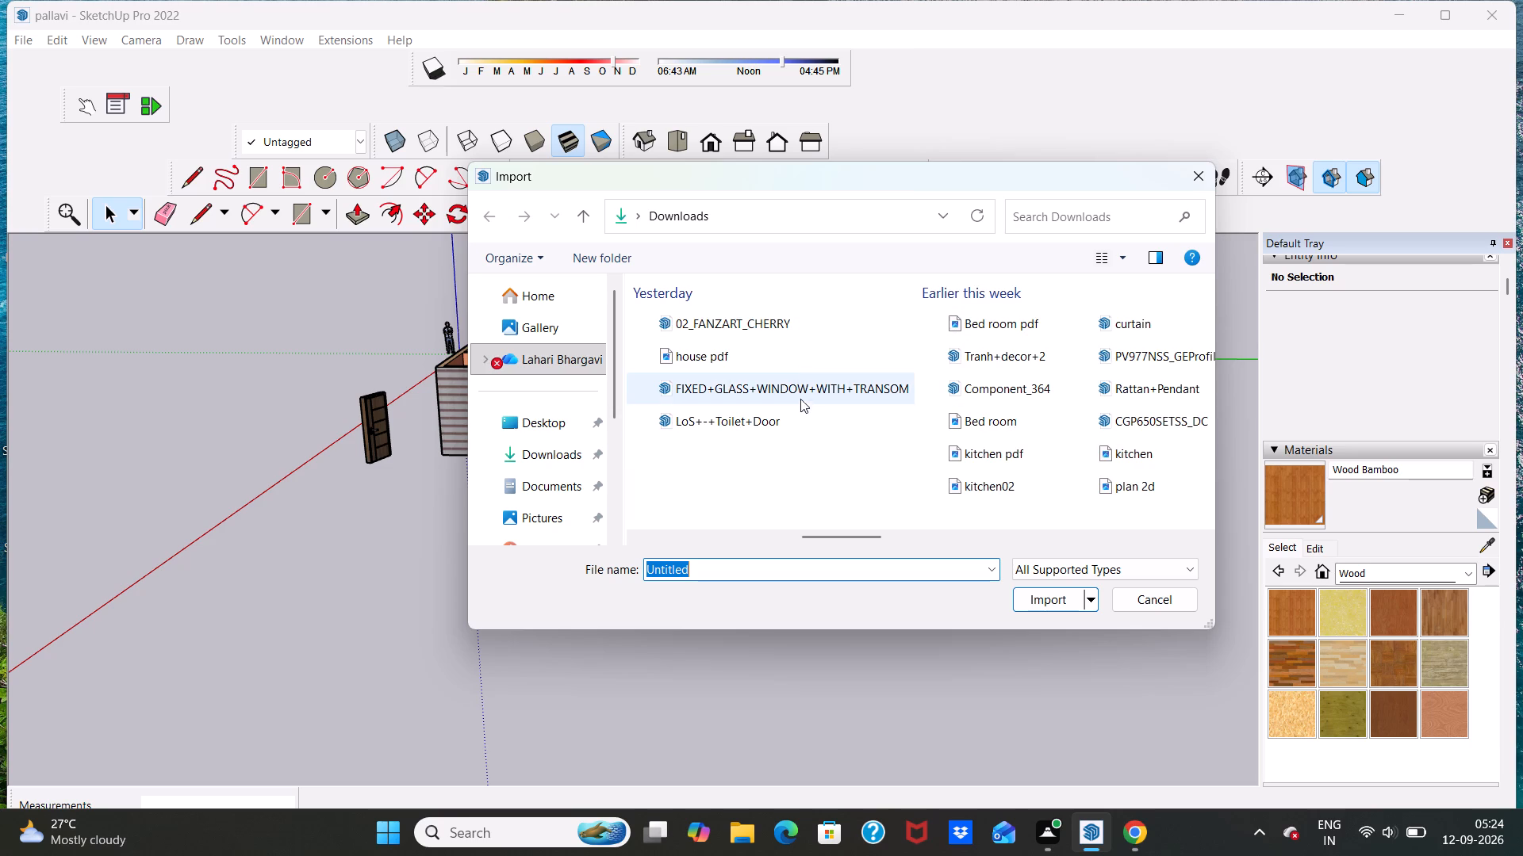
scroll(795, 415, down, 2)
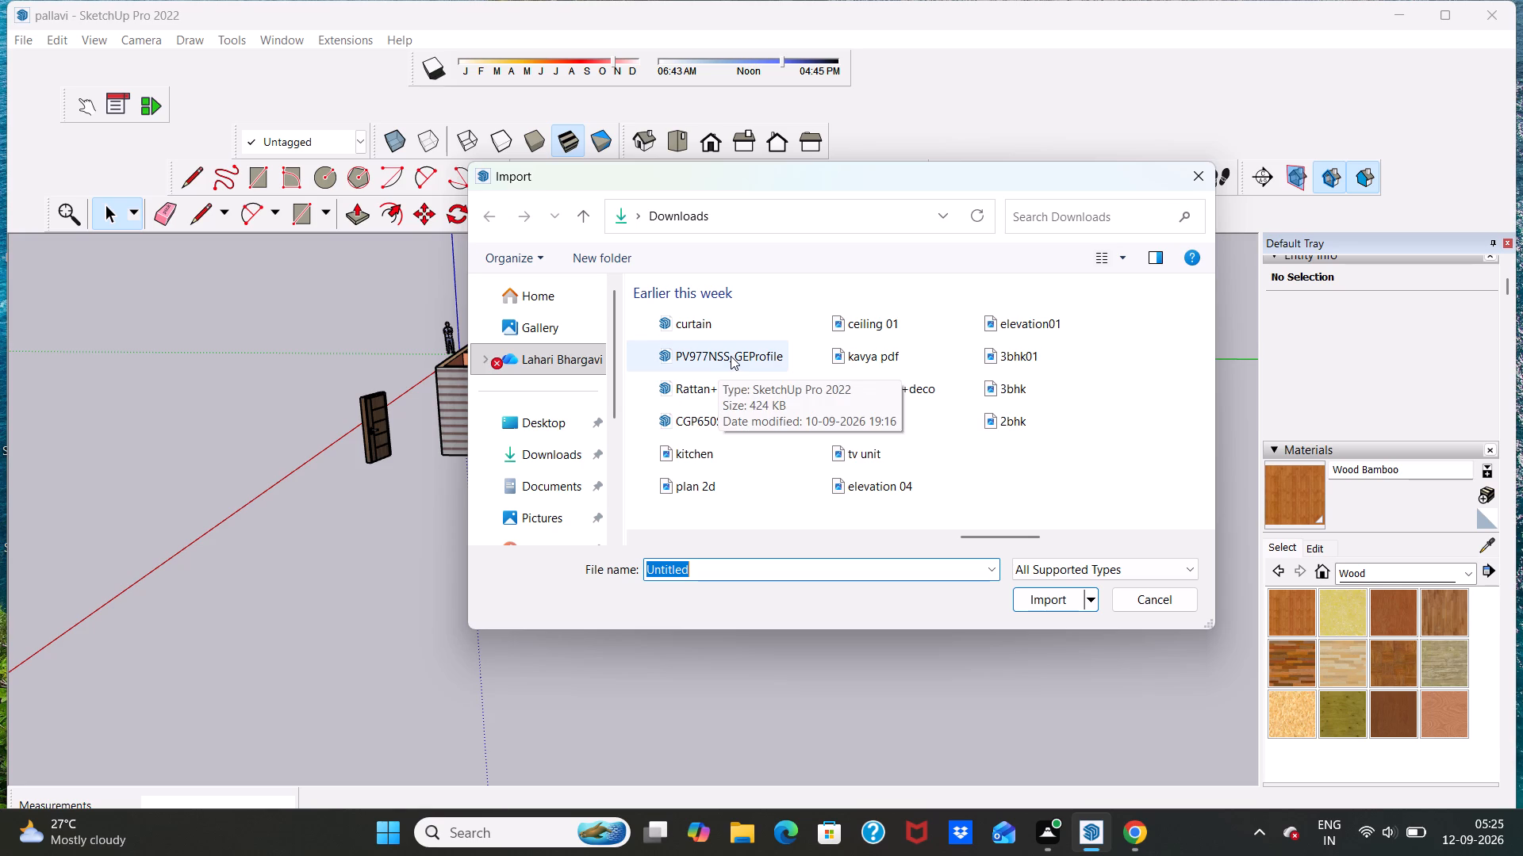
scroll(730, 356, down, 1)
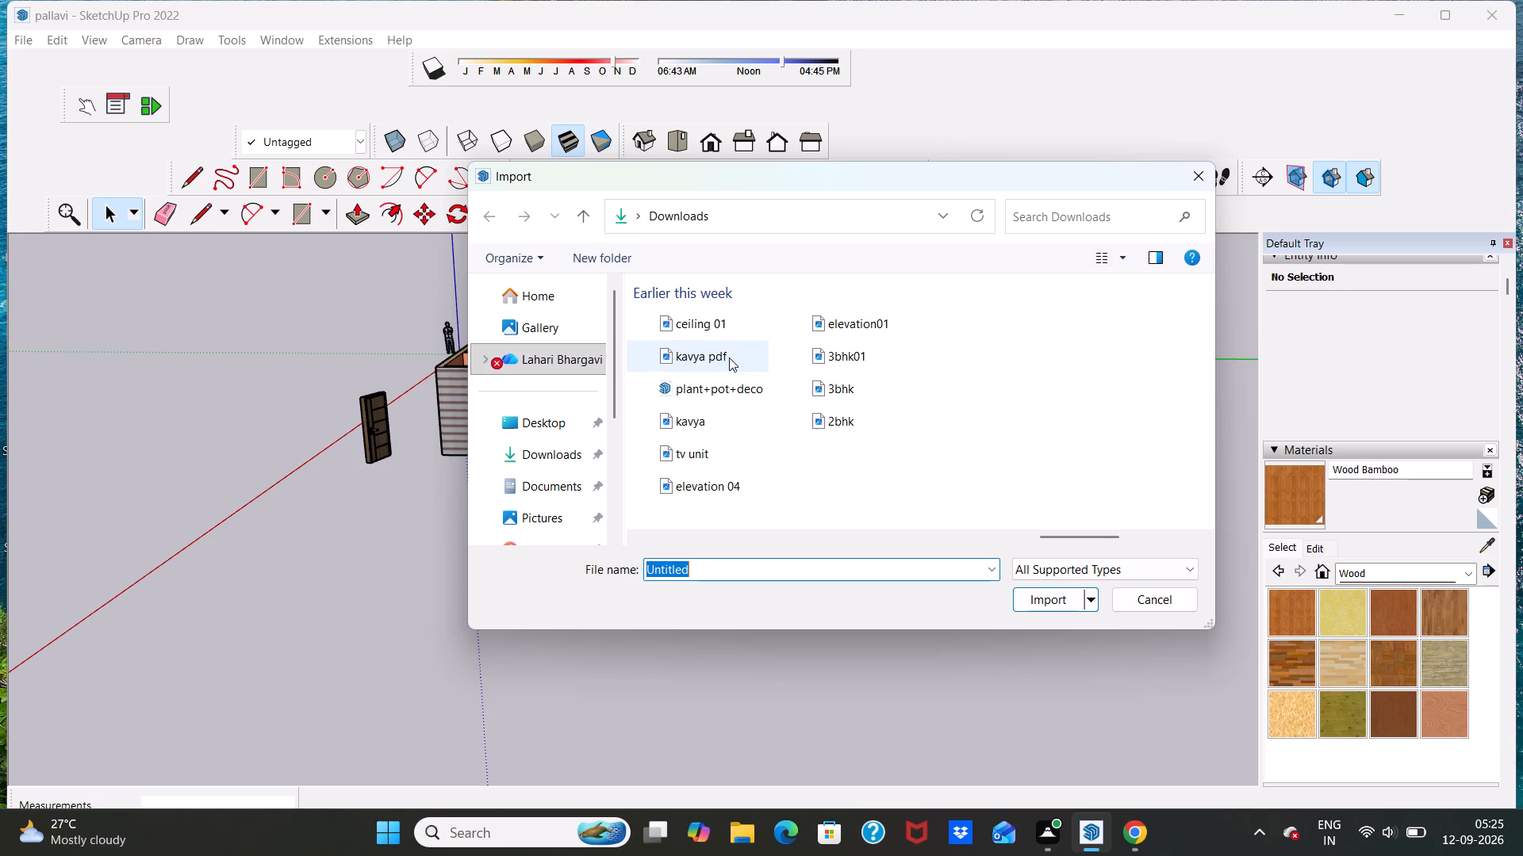
scroll(727, 357, down, 1)
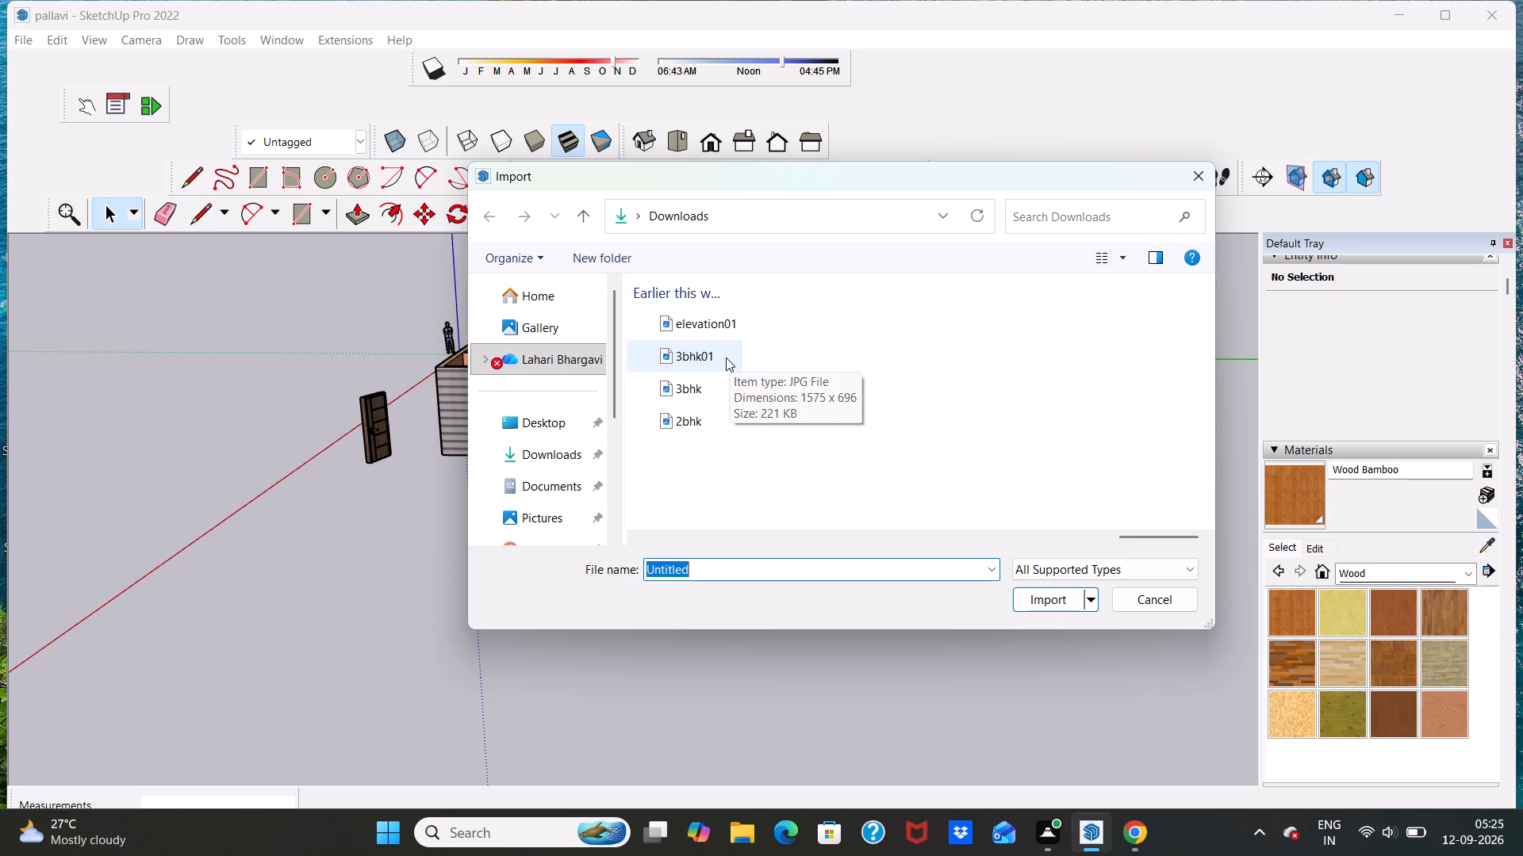
scroll(726, 357, down, 2)
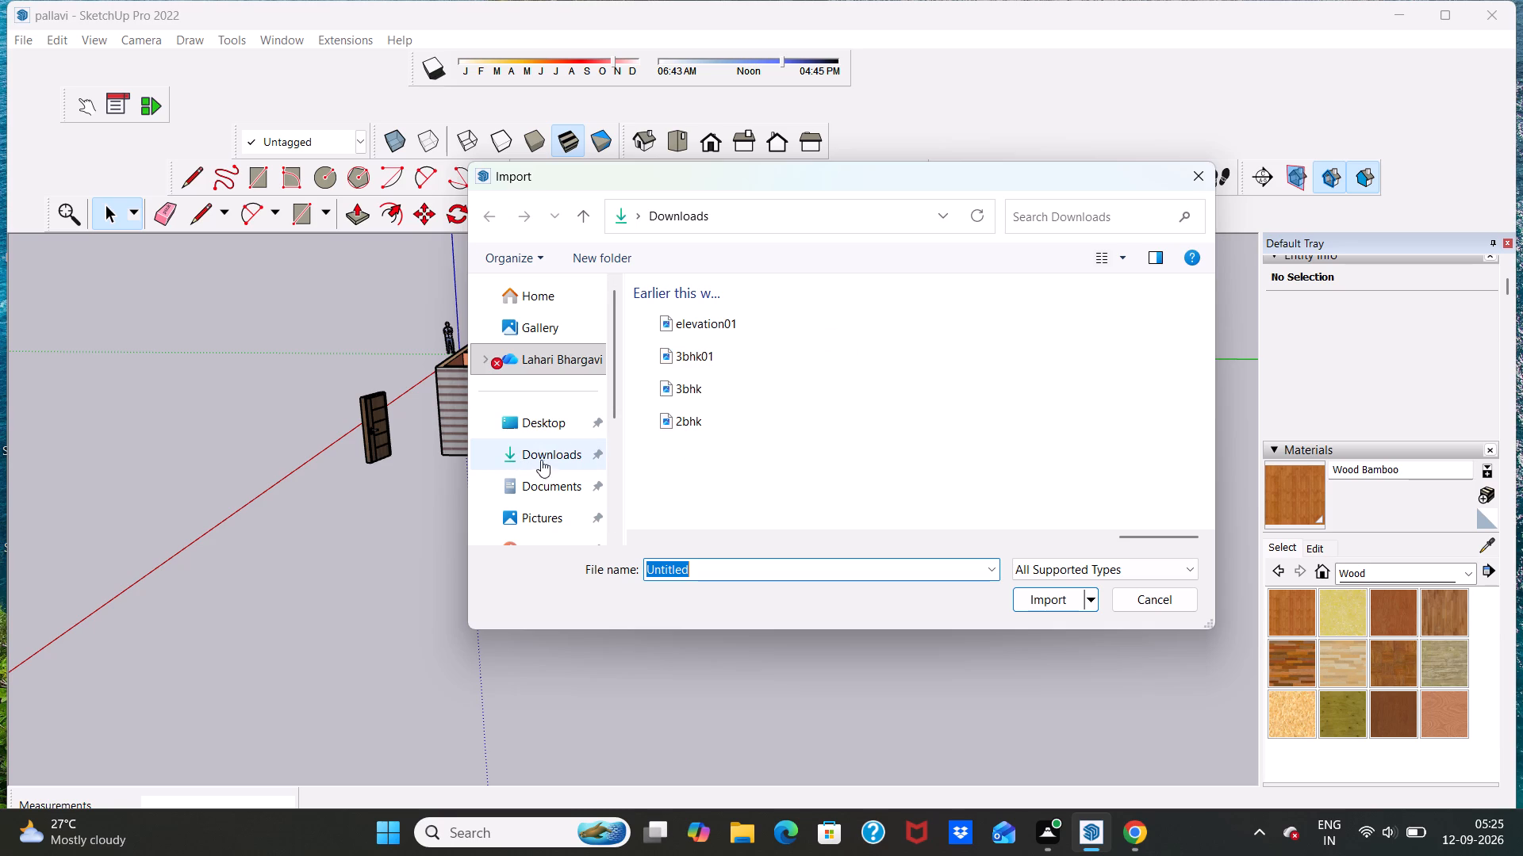
click(545, 459)
click(562, 453)
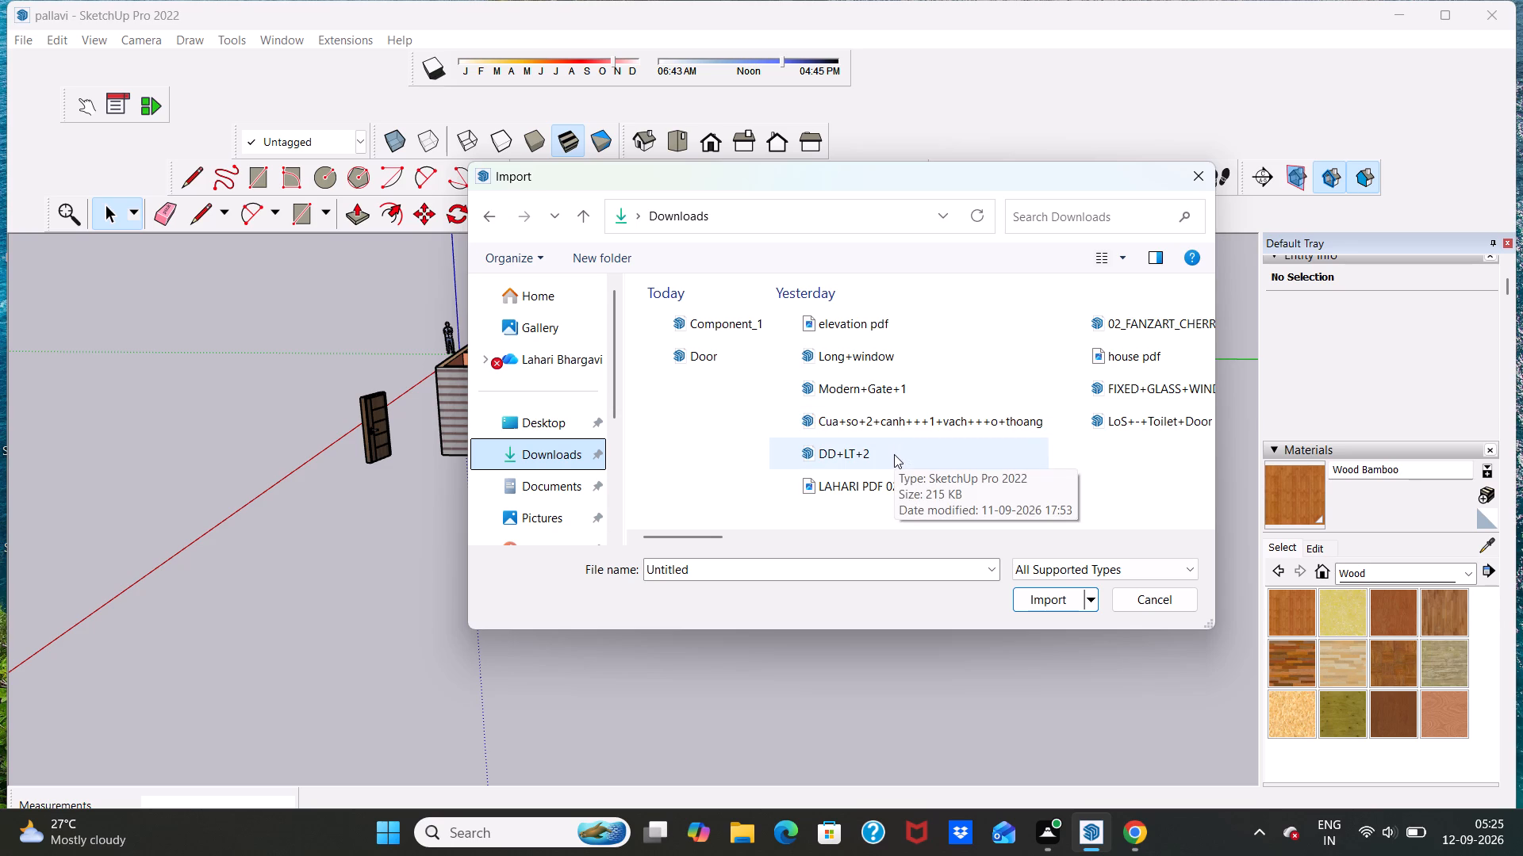
click(894, 454)
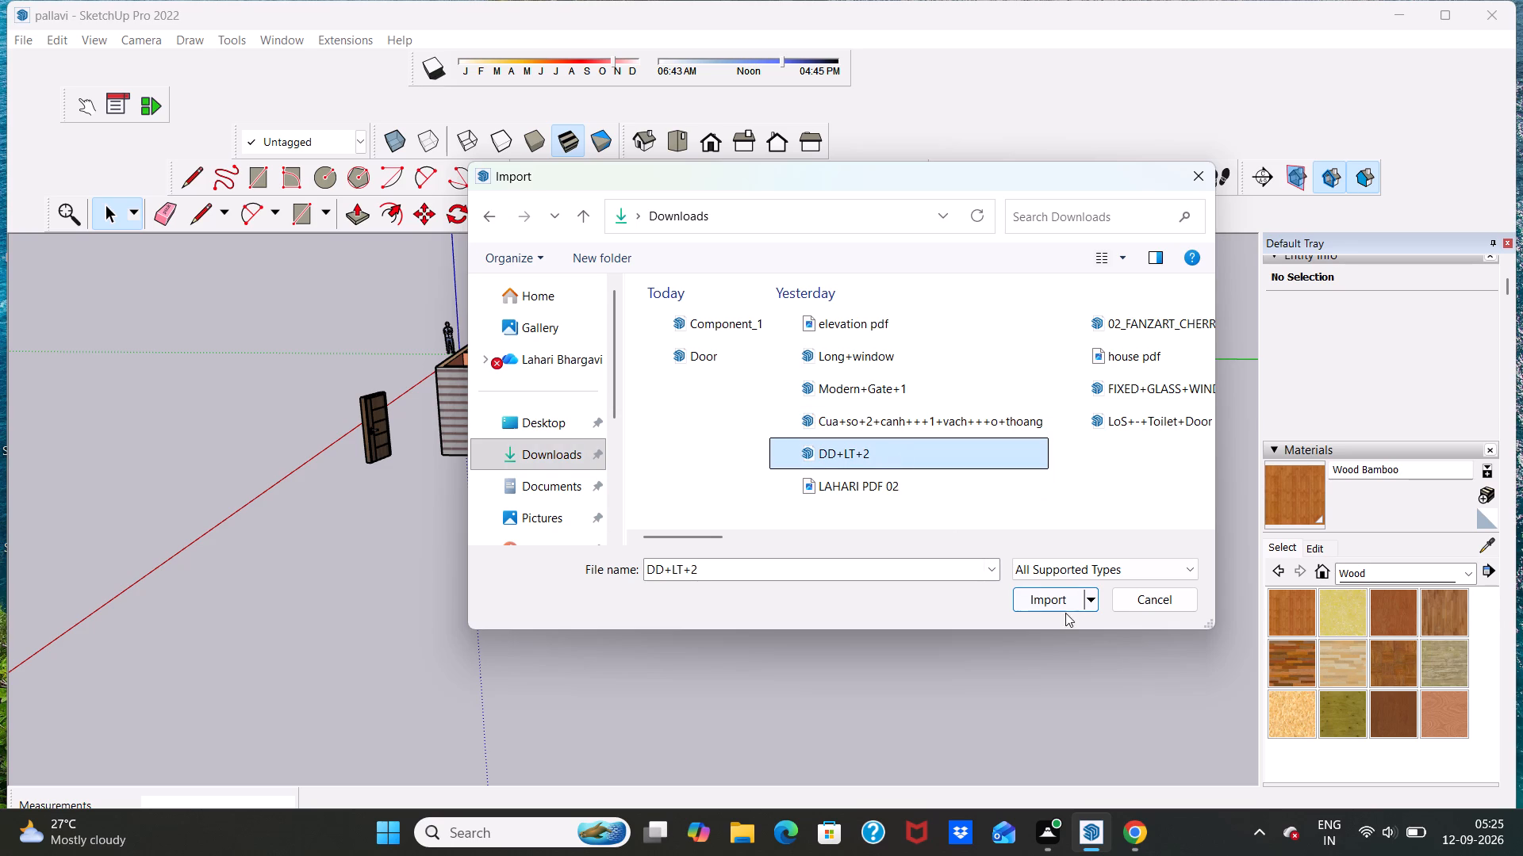
click(1056, 598)
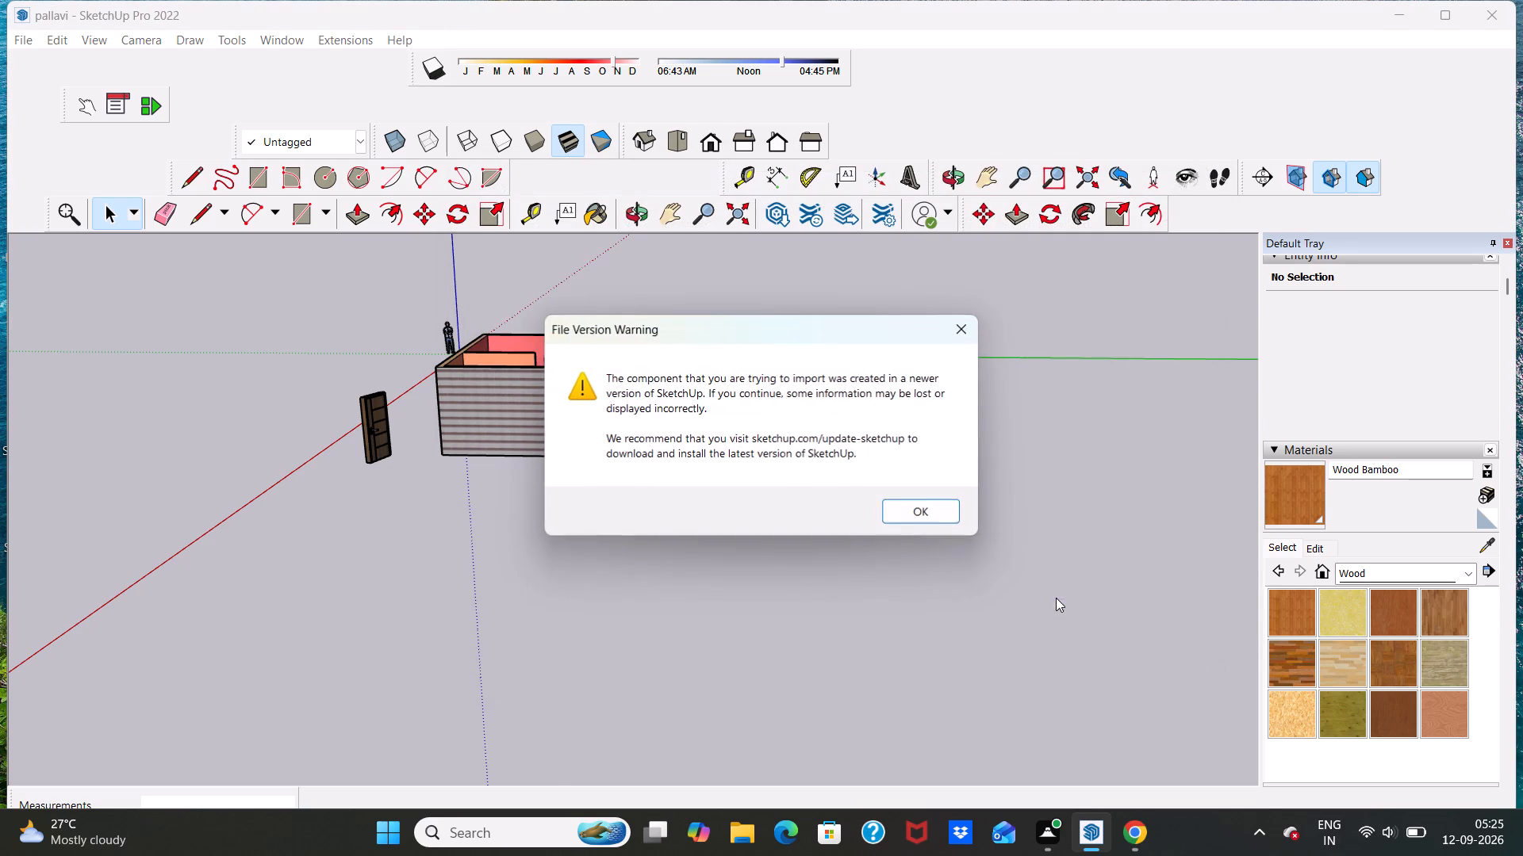
click(898, 510)
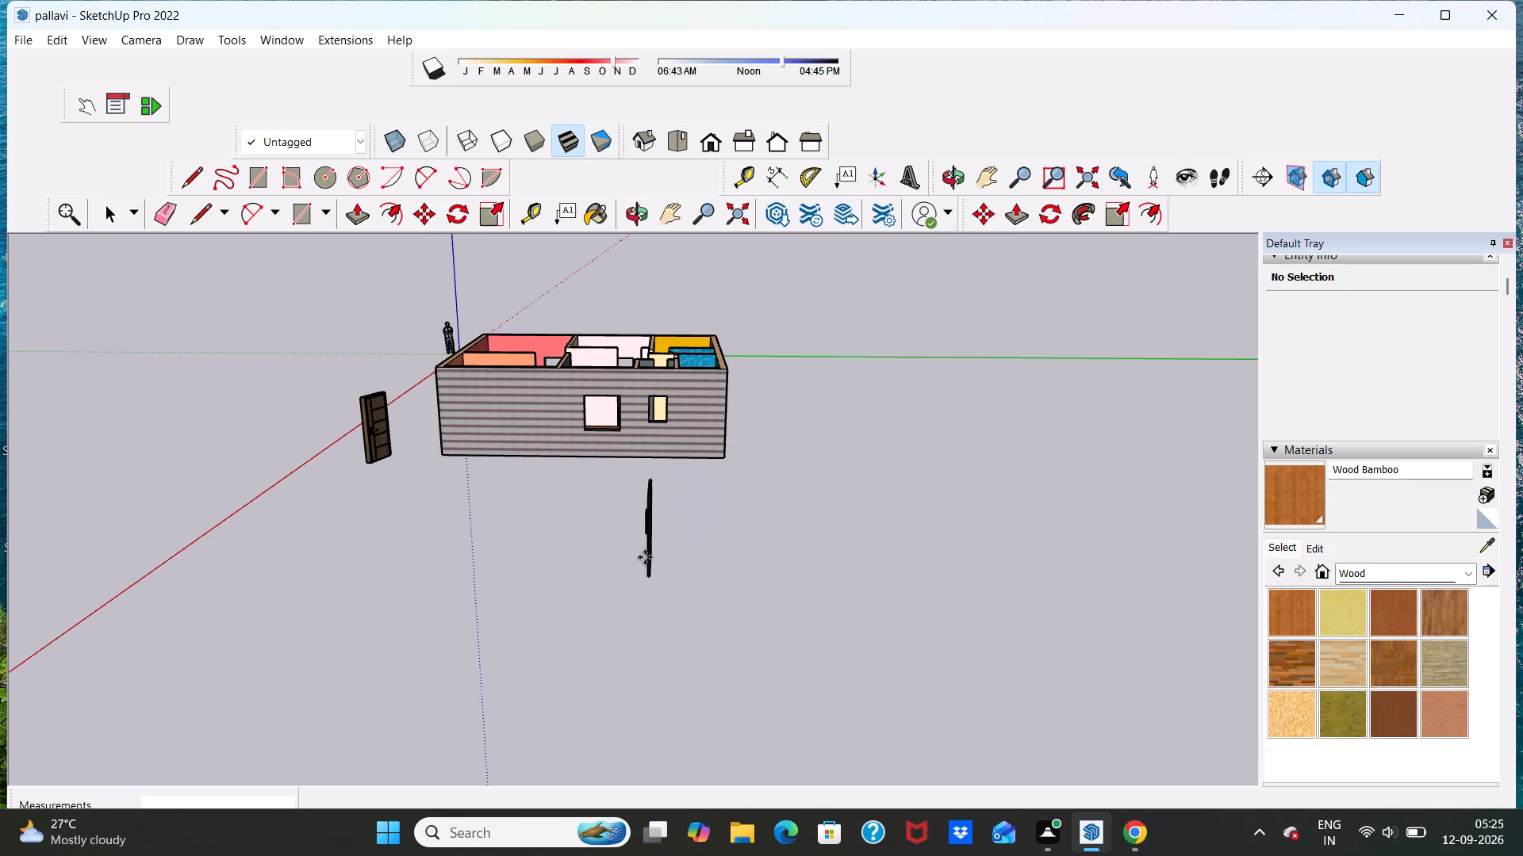
scroll(491, 574, up, 20)
scroll(491, 574, up, 1)
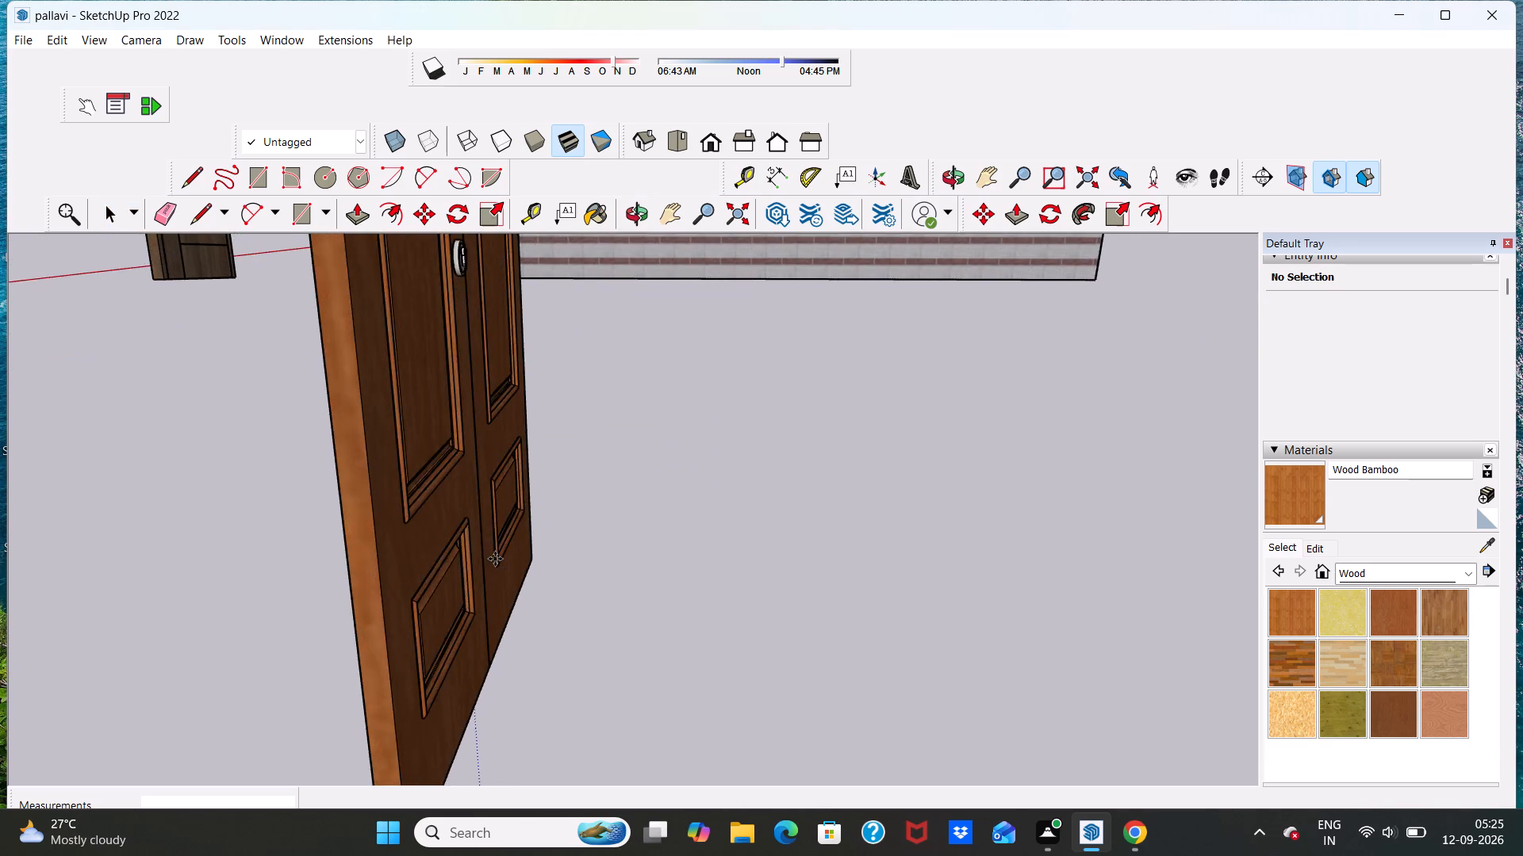
scroll(495, 558, down, 8)
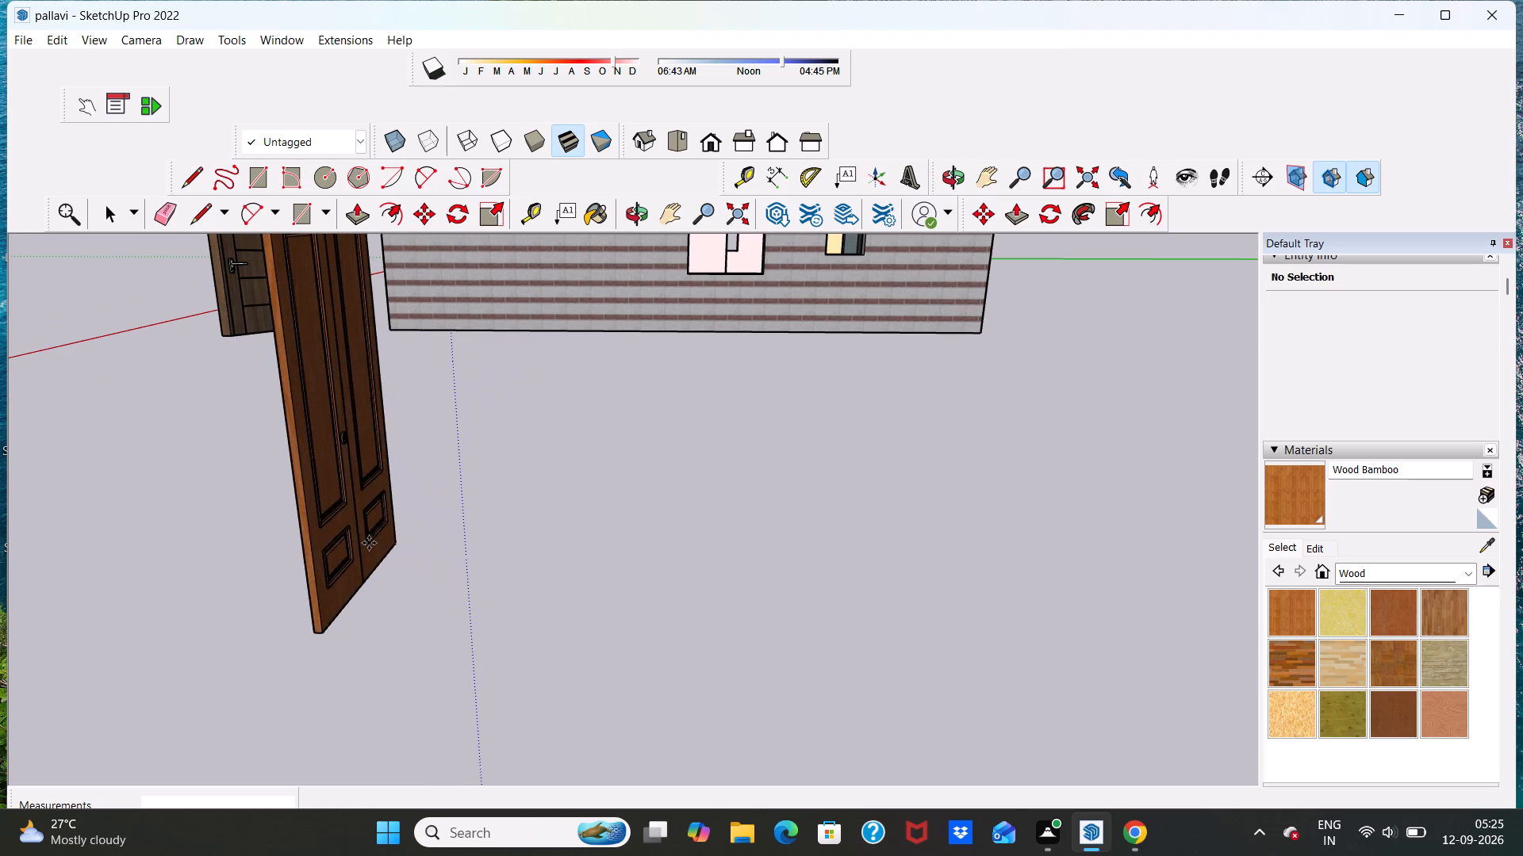
click(359, 552)
scroll(428, 531, down, 13)
middle_drag(393, 541, 396, 552)
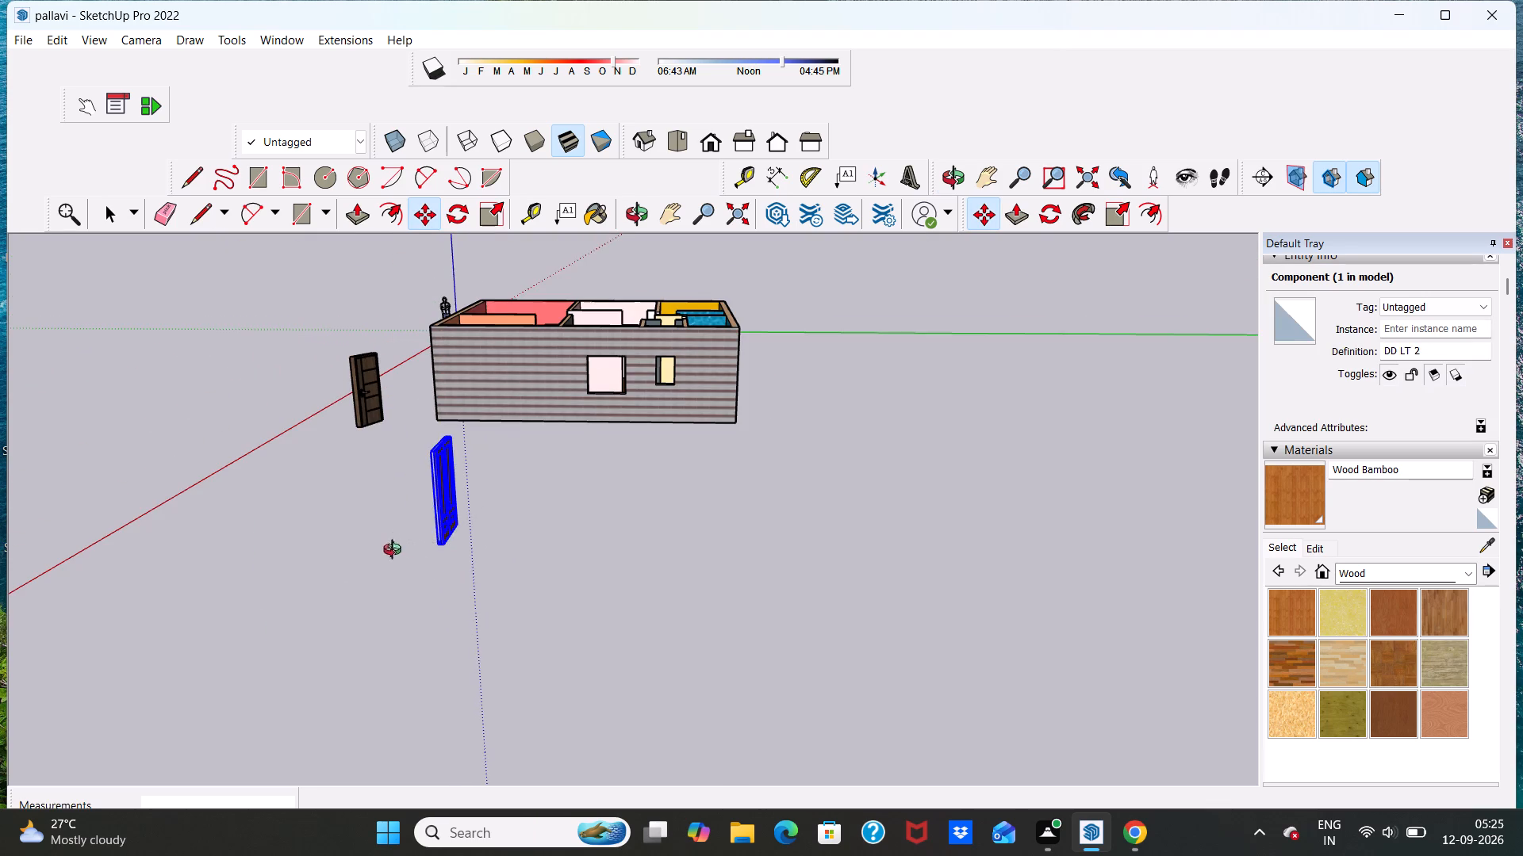
middle_drag(396, 552, 785, 529)
scroll(791, 502, down, 4)
scroll(708, 485, down, 4)
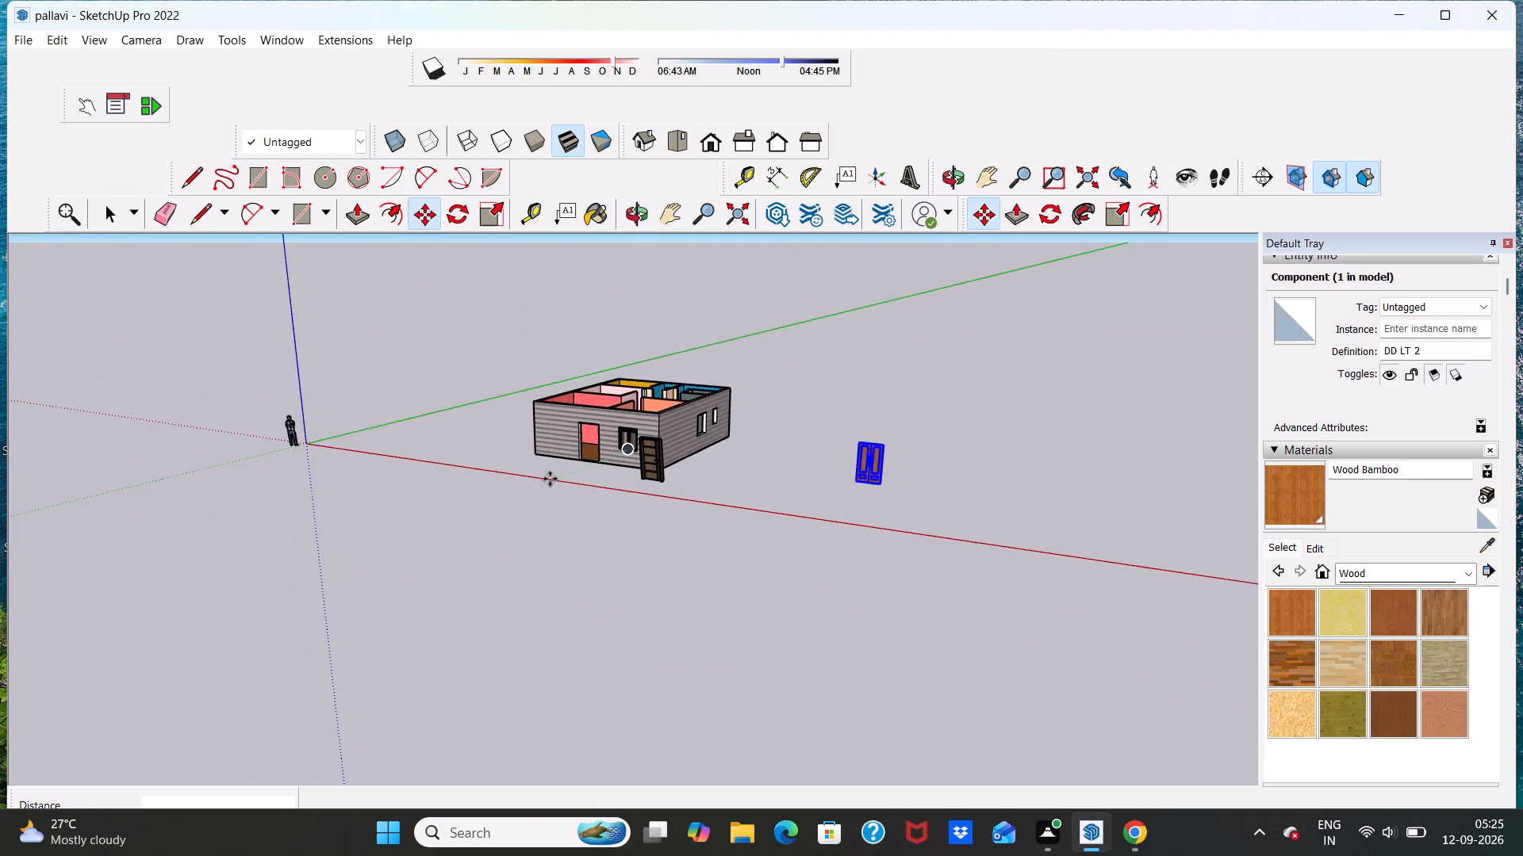
Move the DD LT 2 double door from outside the side wall into the front wall's doorway, aligned by its upper corner.
scroll(549, 464, up, 13)
scroll(612, 443, down, 9)
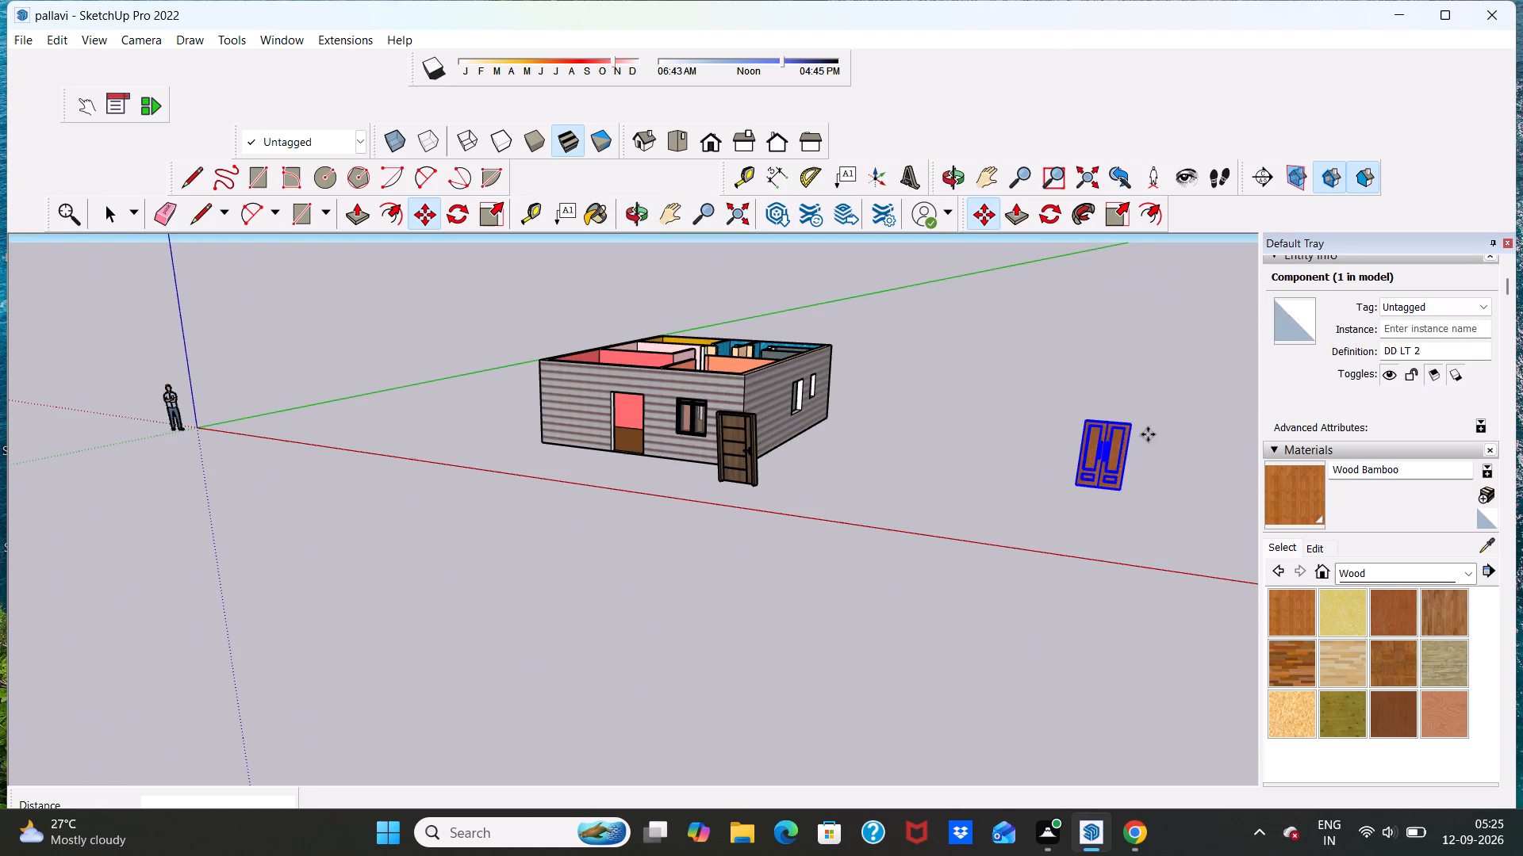
drag(1131, 422, 627, 399)
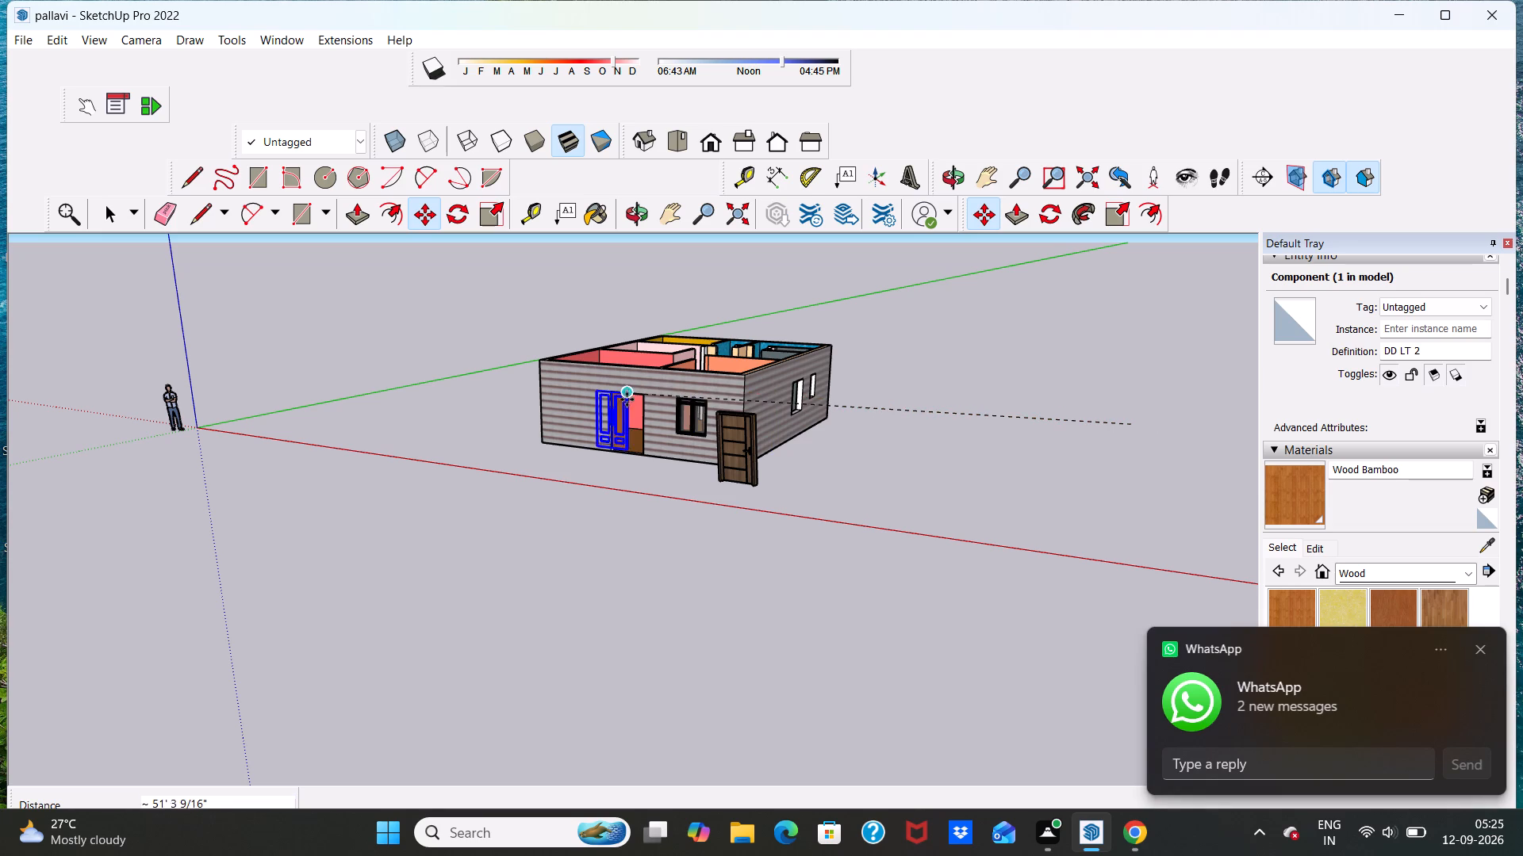
drag(627, 399, 640, 396)
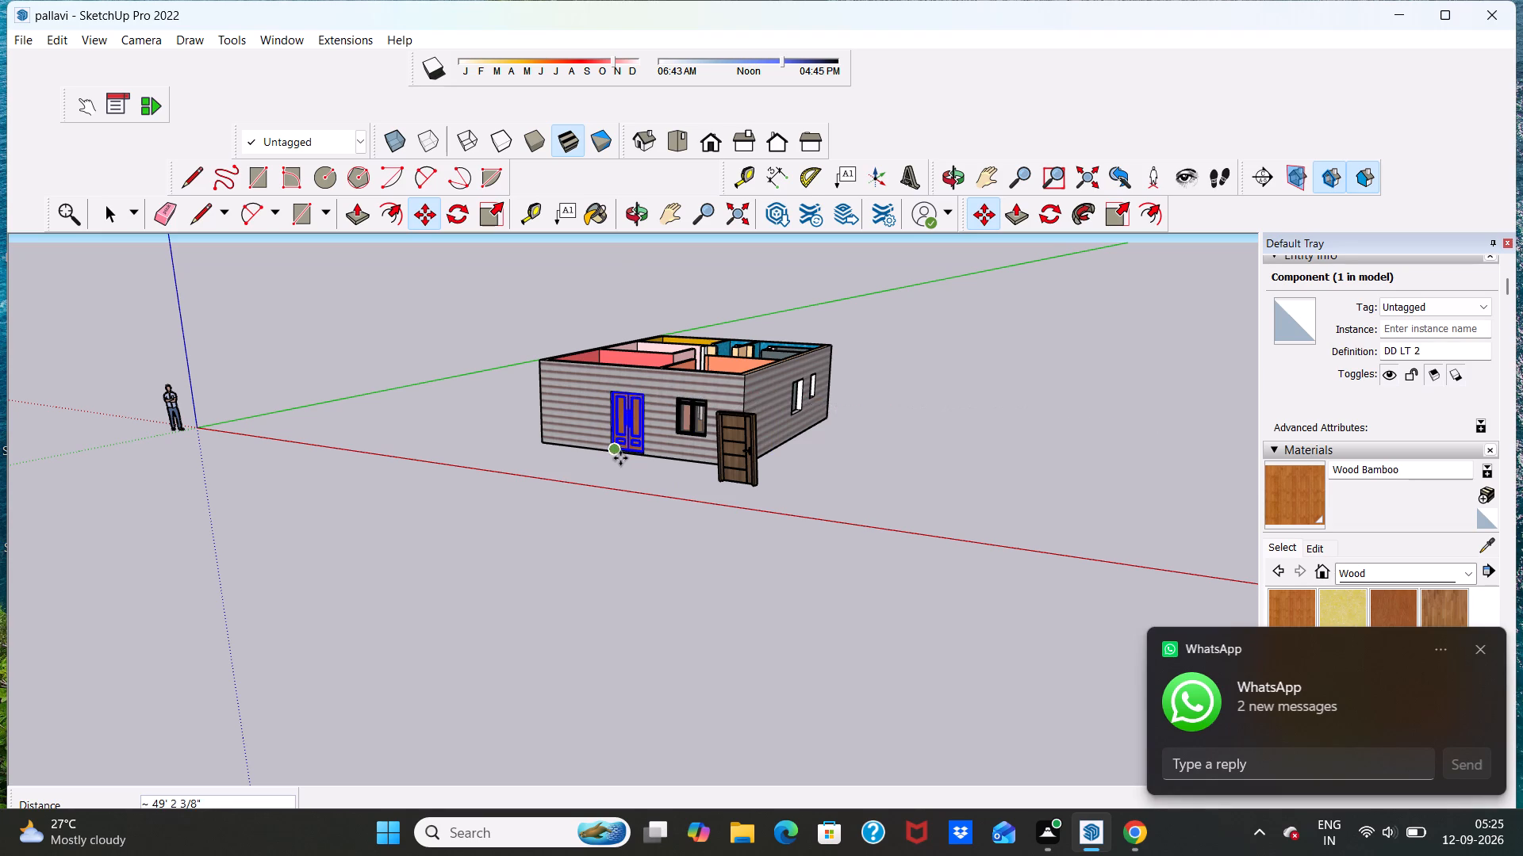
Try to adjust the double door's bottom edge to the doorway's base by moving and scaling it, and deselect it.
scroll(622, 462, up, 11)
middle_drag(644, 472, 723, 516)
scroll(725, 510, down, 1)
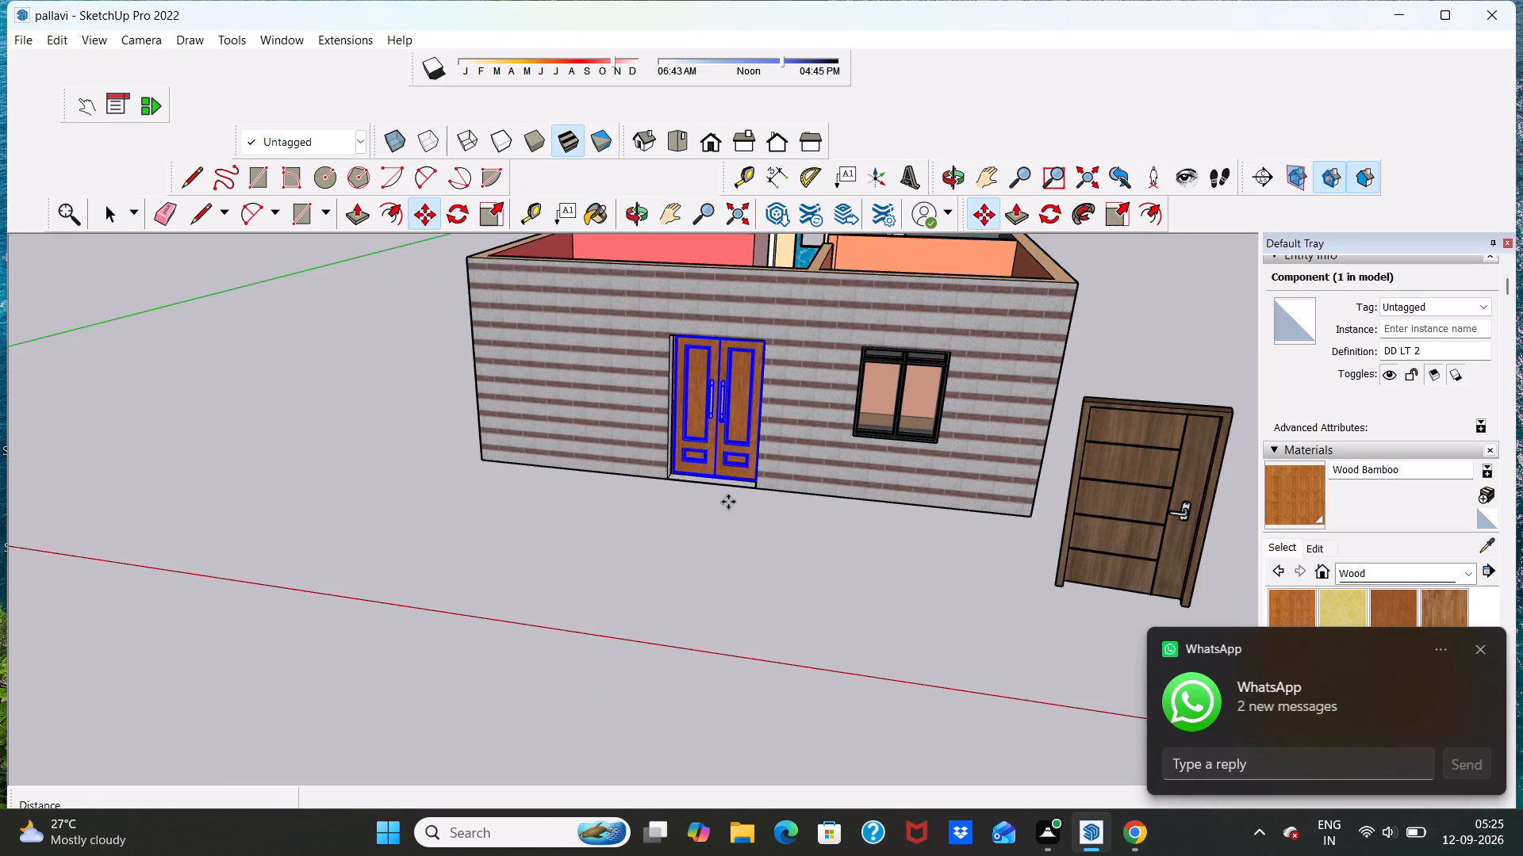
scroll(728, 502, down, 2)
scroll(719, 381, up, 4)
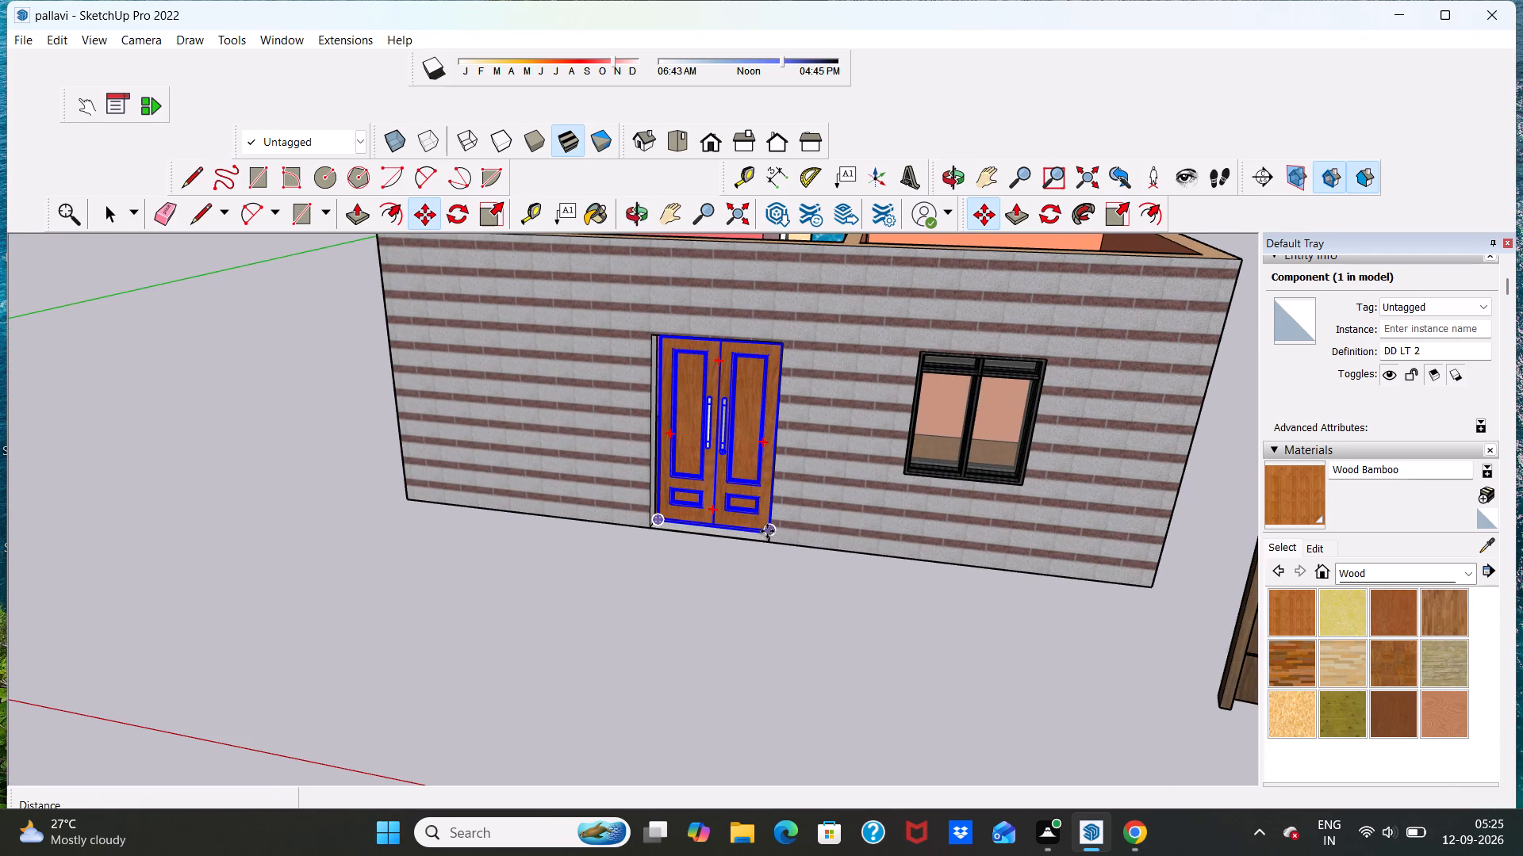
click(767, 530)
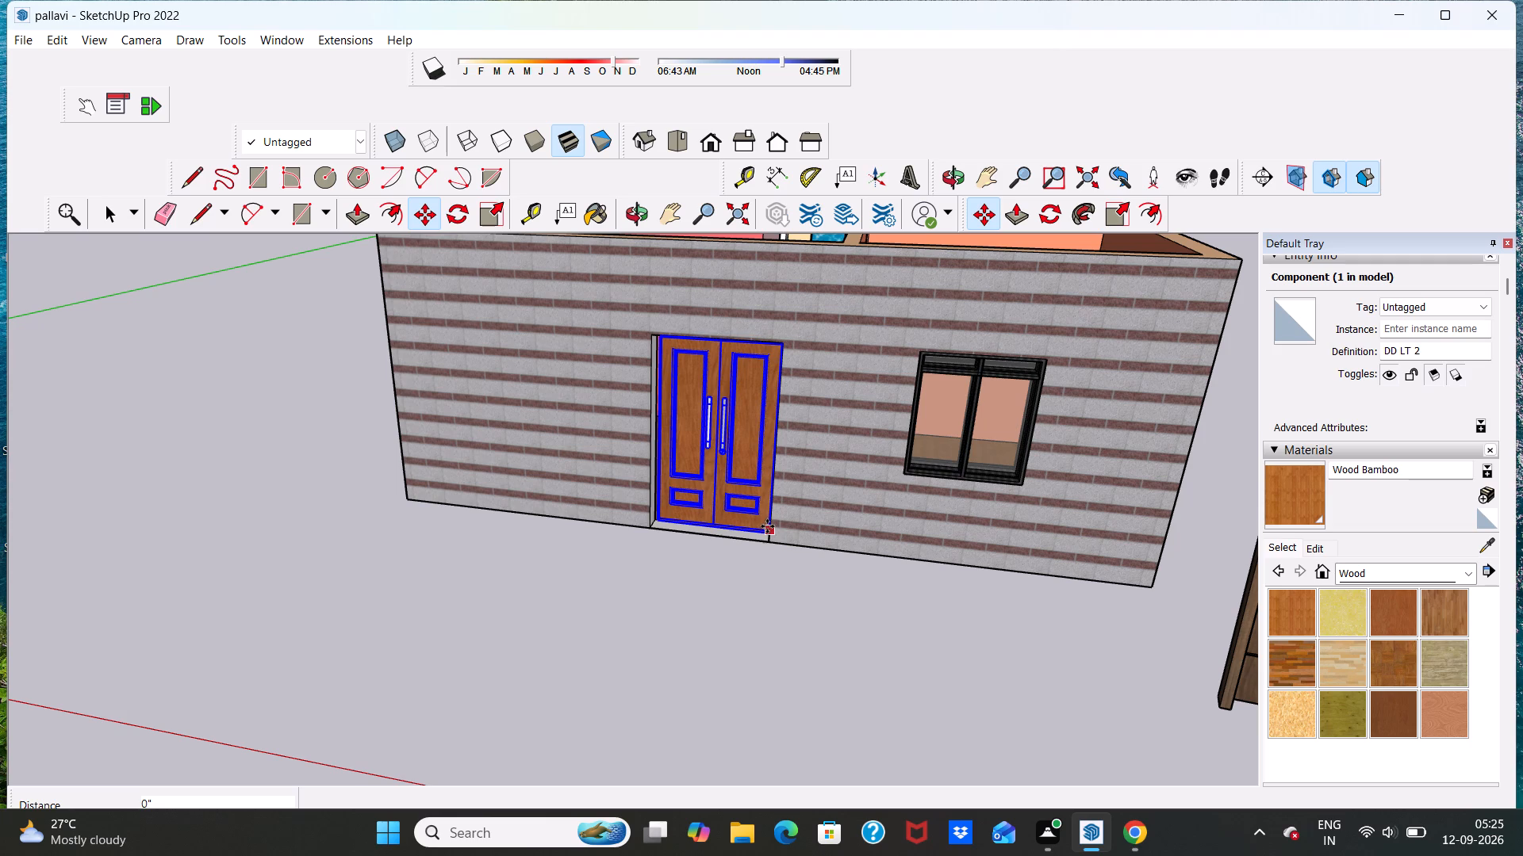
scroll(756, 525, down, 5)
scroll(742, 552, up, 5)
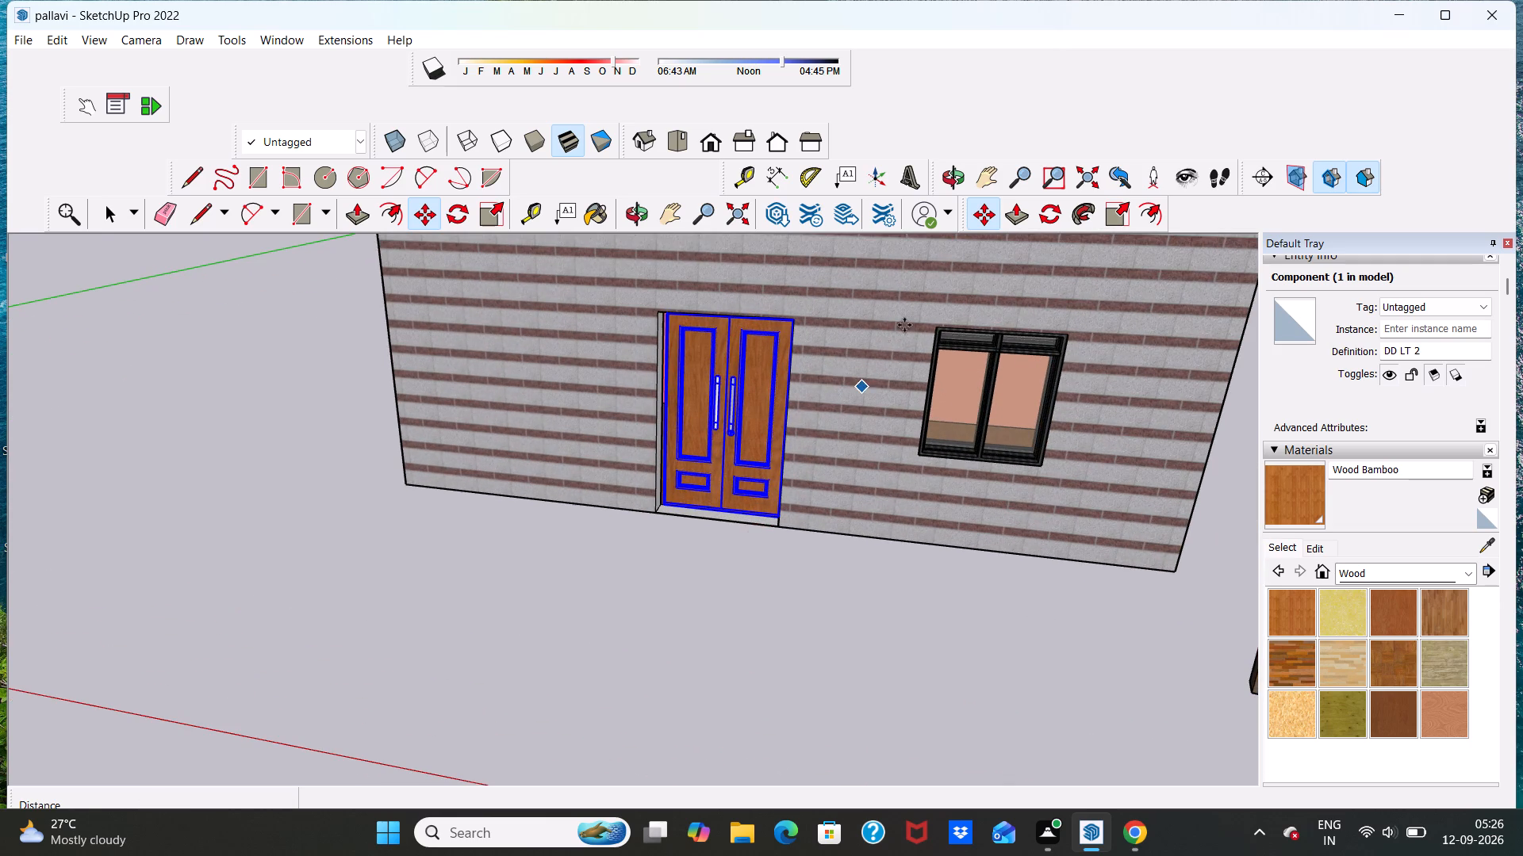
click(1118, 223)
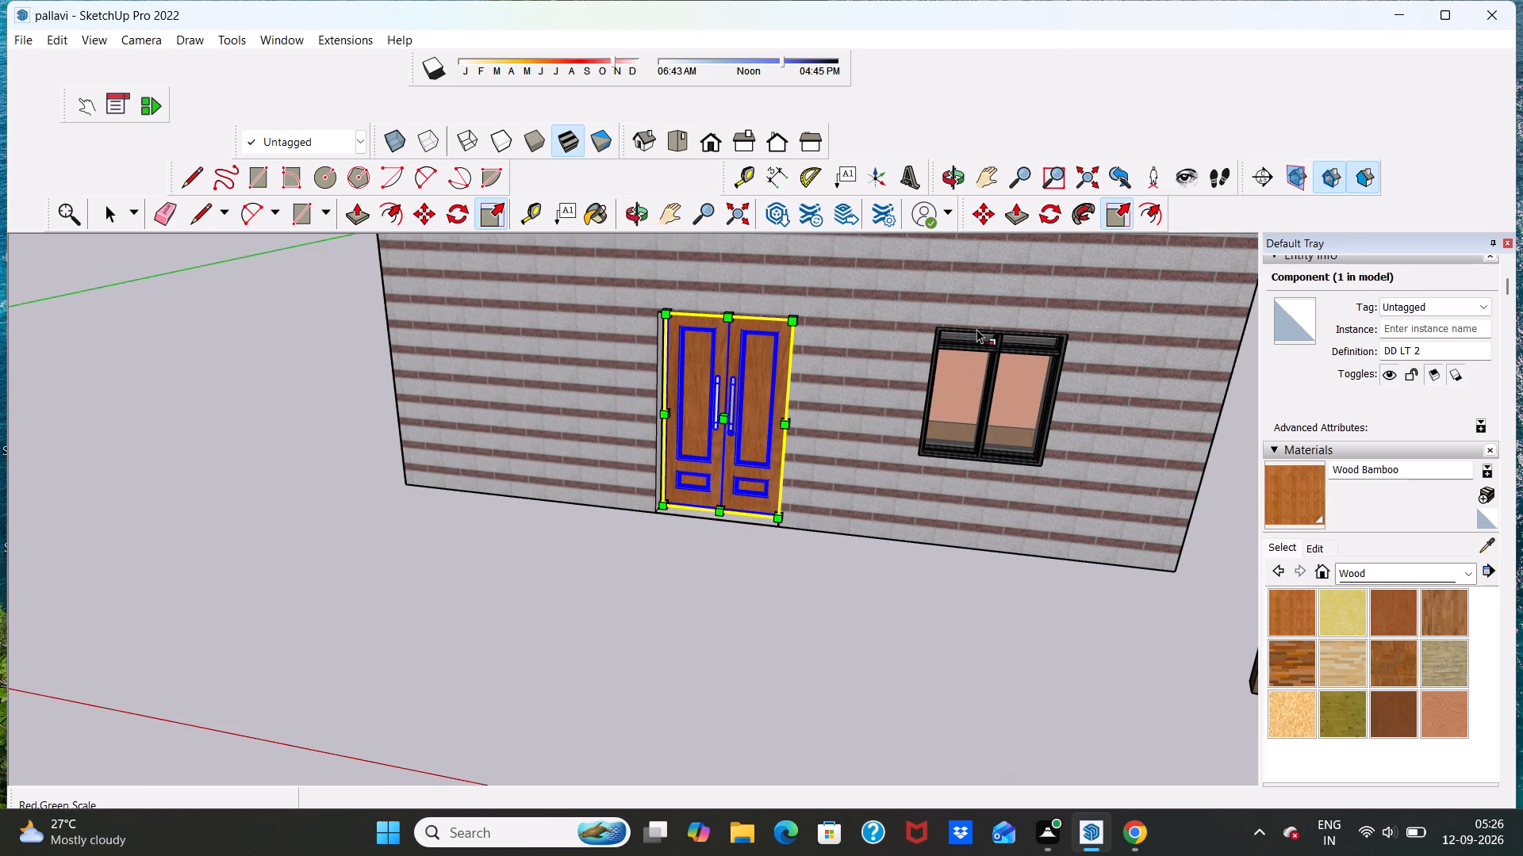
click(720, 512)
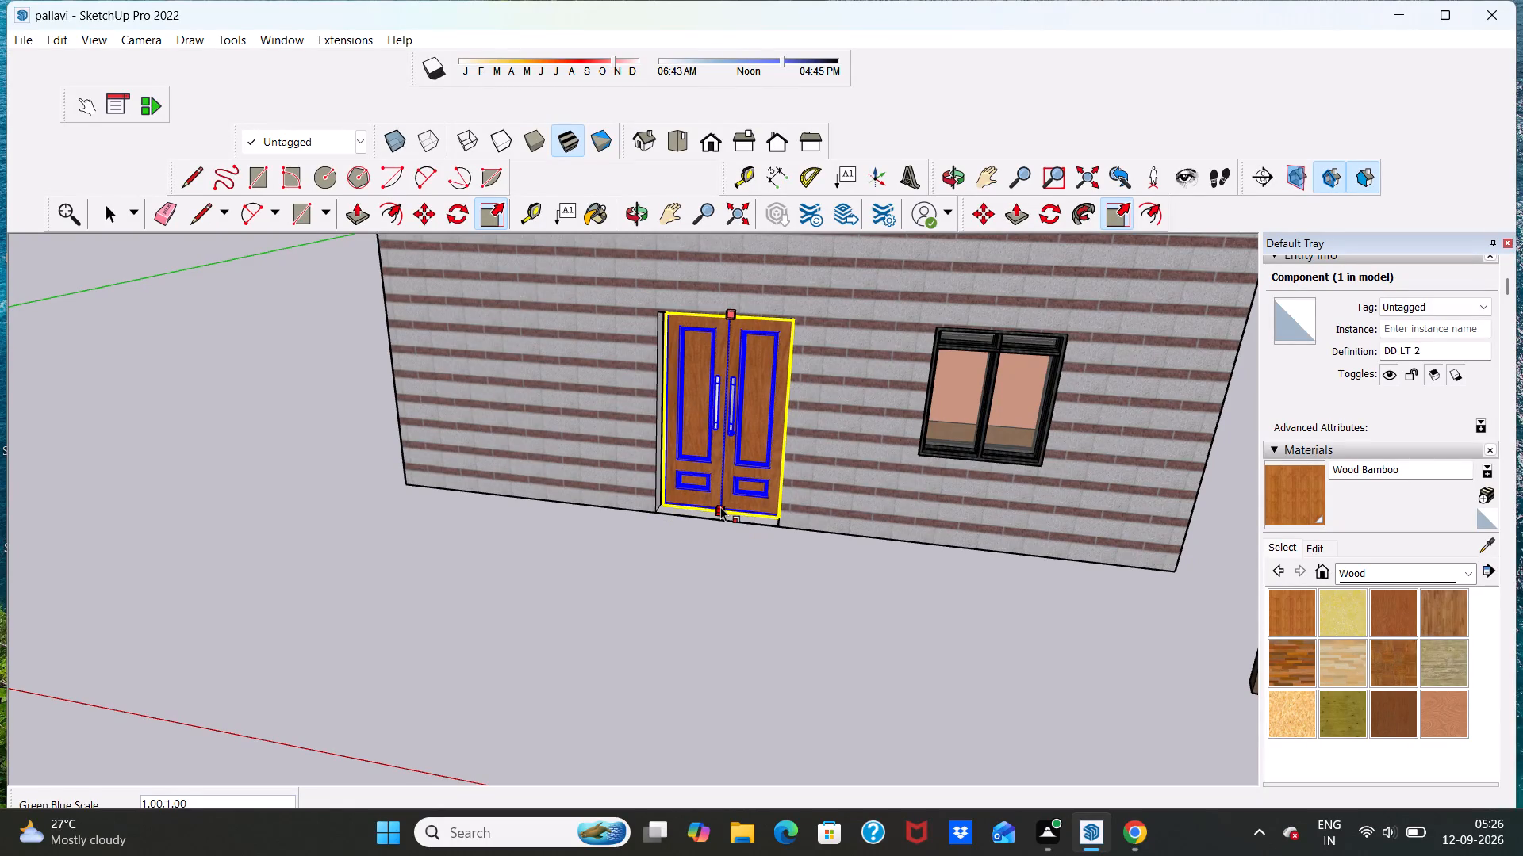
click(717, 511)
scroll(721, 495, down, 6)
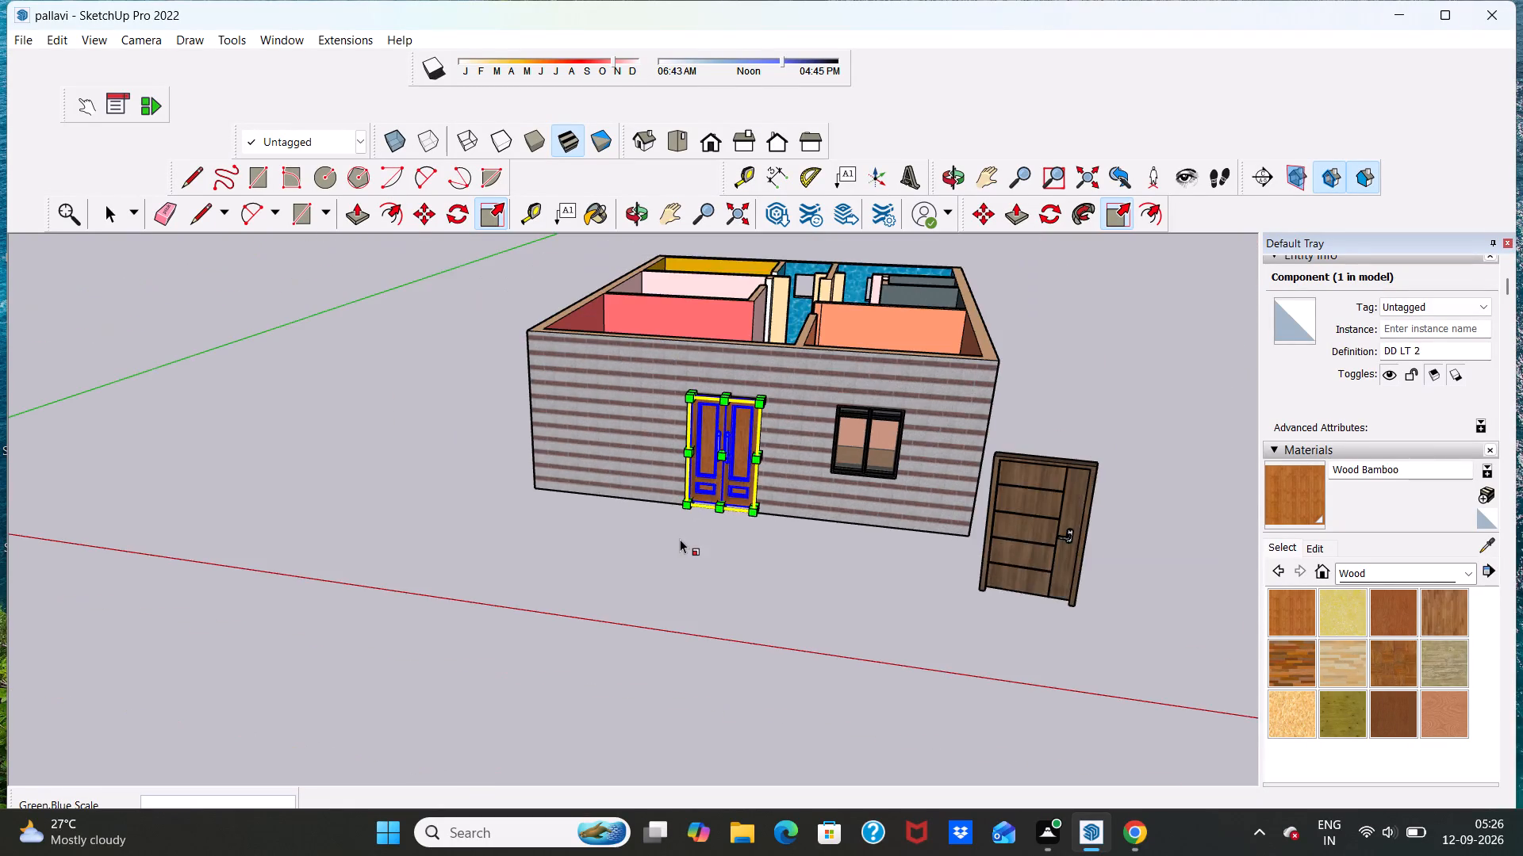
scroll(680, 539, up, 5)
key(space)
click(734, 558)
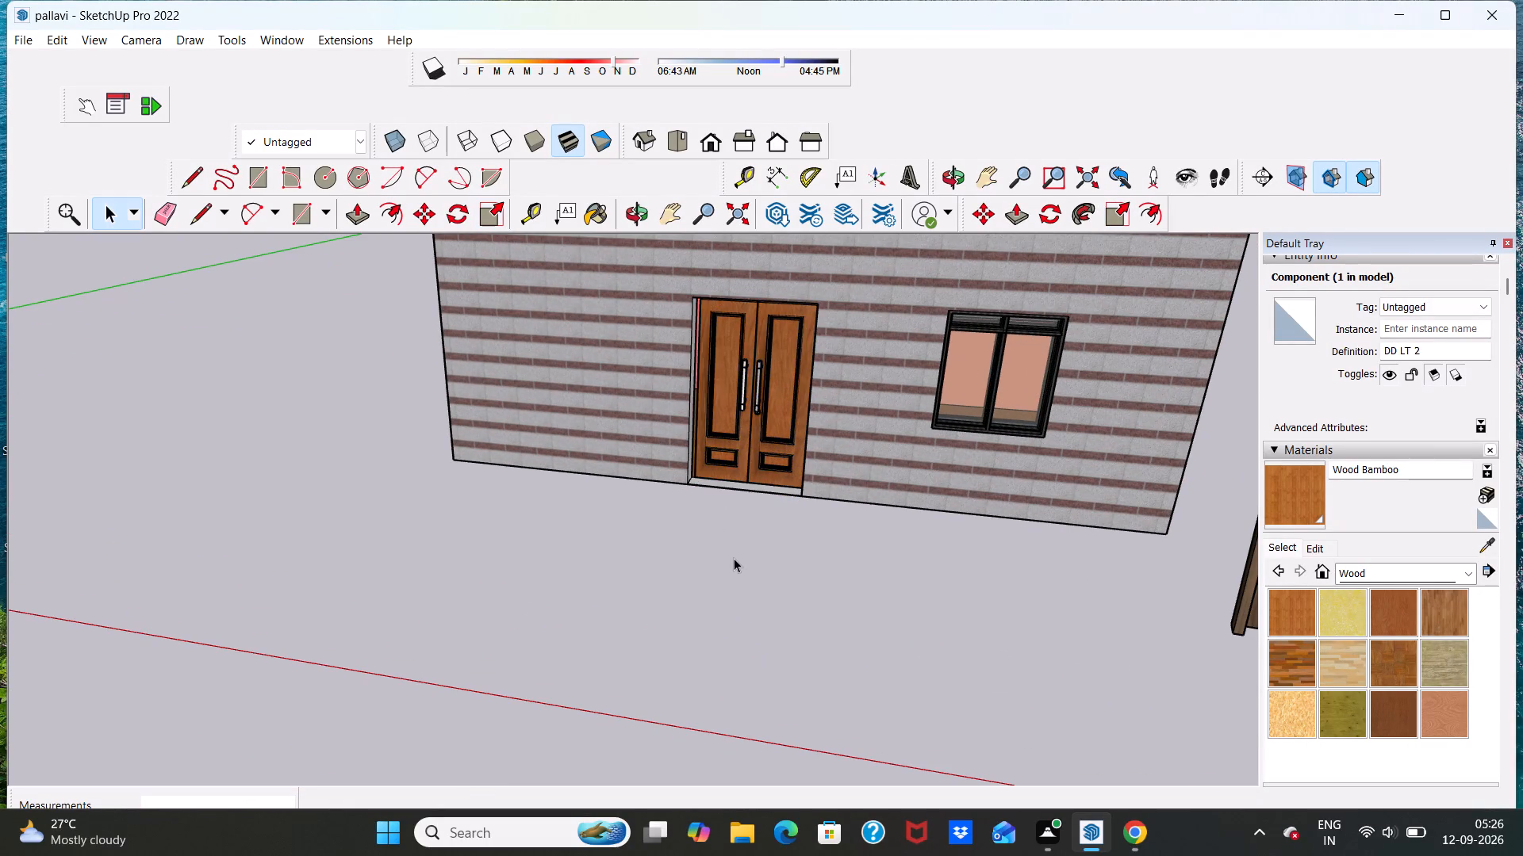
Examine how the double door fits the front doorway along its top, side and bottom edges.
scroll(742, 478, up, 12)
scroll(729, 478, down, 17)
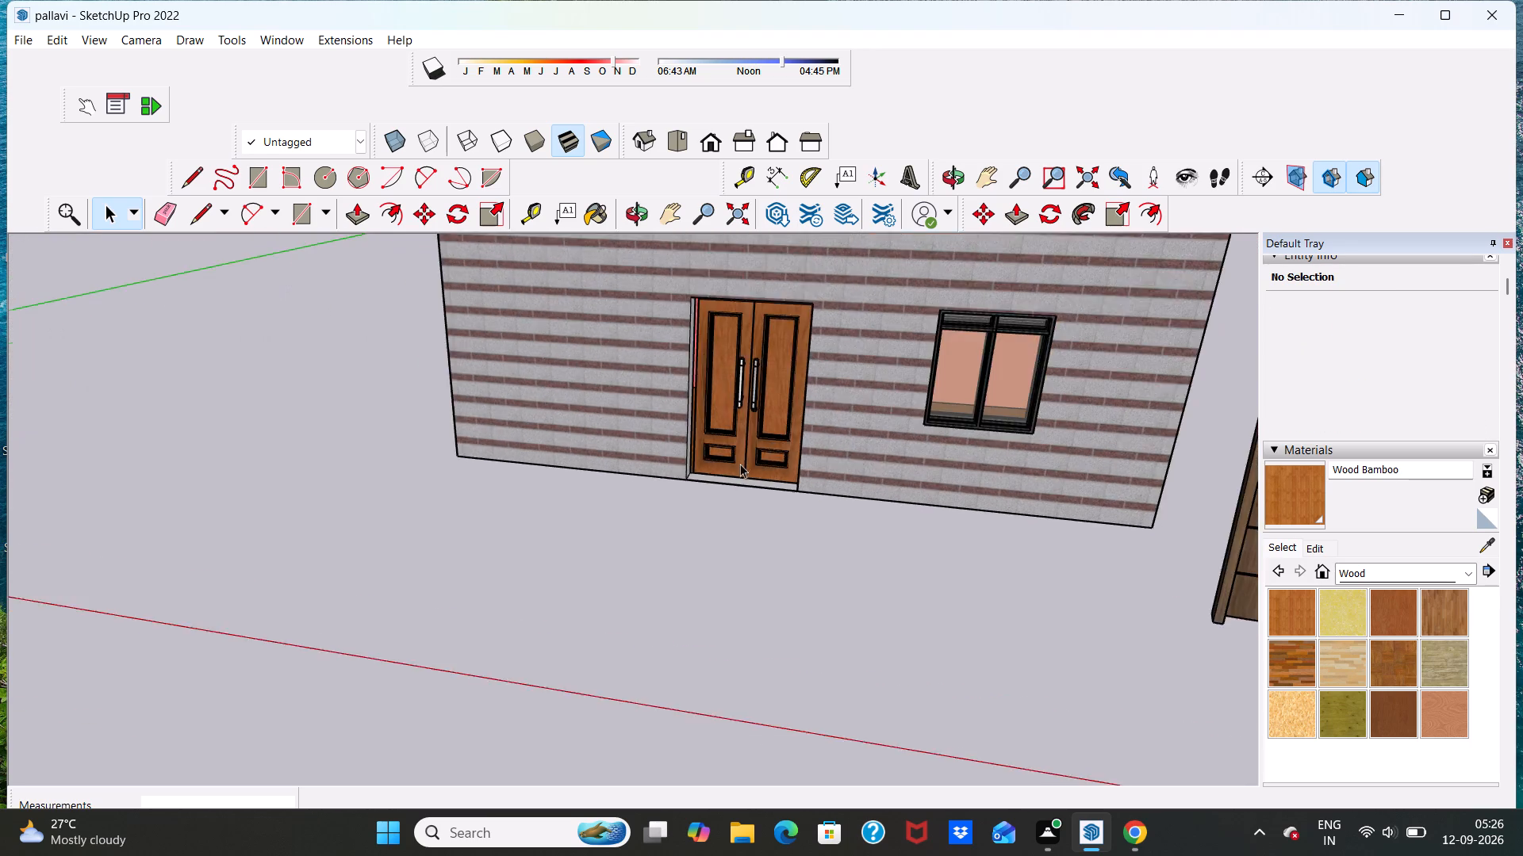
scroll(740, 464, down, 2)
scroll(742, 345, up, 13)
scroll(702, 415, up, 4)
middle_drag(708, 450, 736, 414)
scroll(709, 450, up, 1)
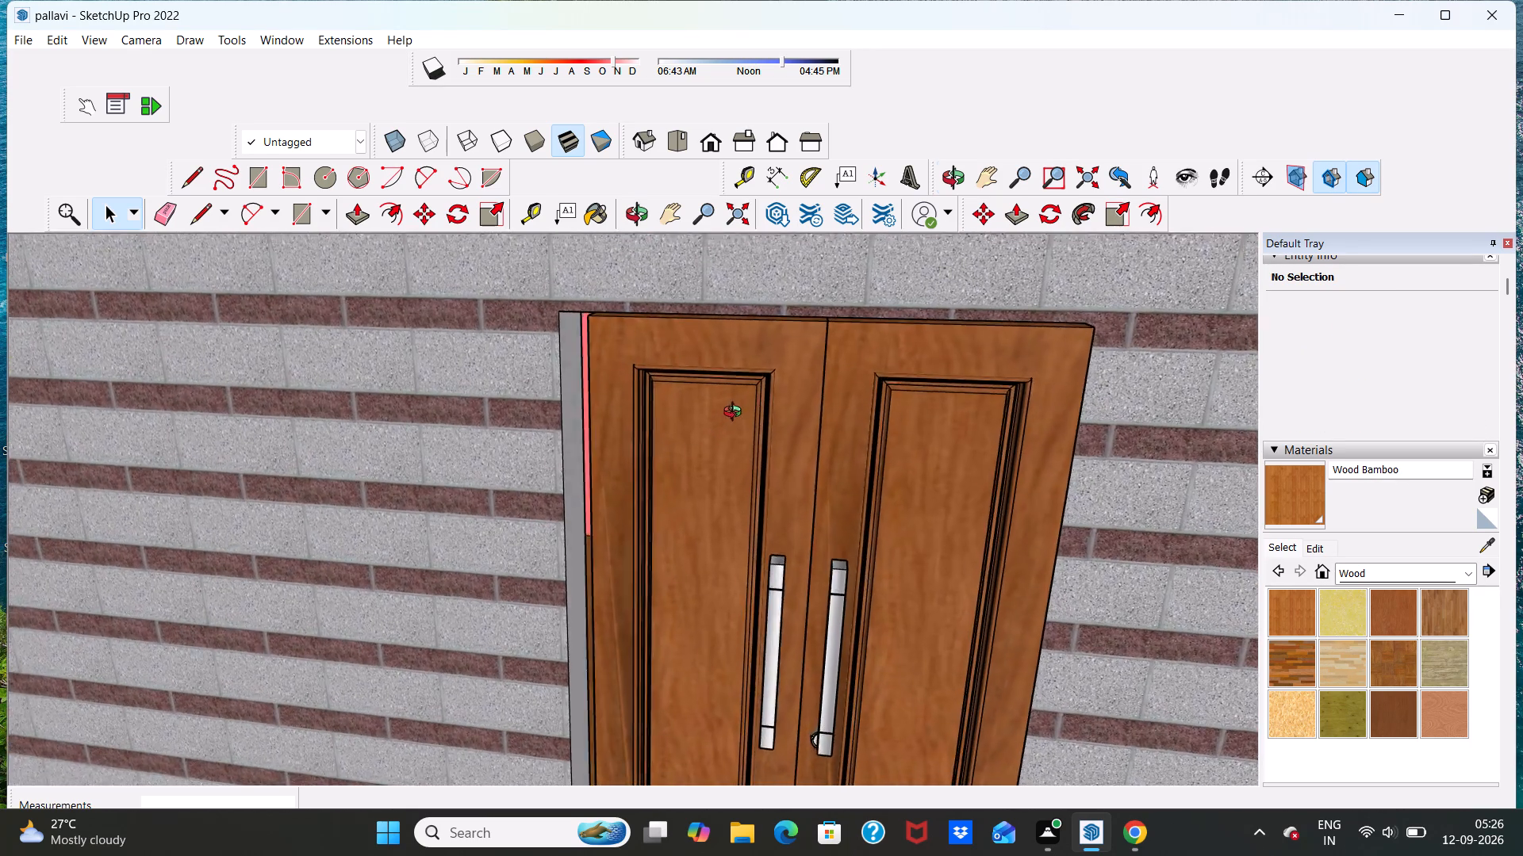
middle_drag(736, 414, 749, 396)
scroll(749, 396, down, 9)
scroll(811, 429, up, 3)
scroll(816, 403, down, 7)
middle_drag(815, 480, 815, 478)
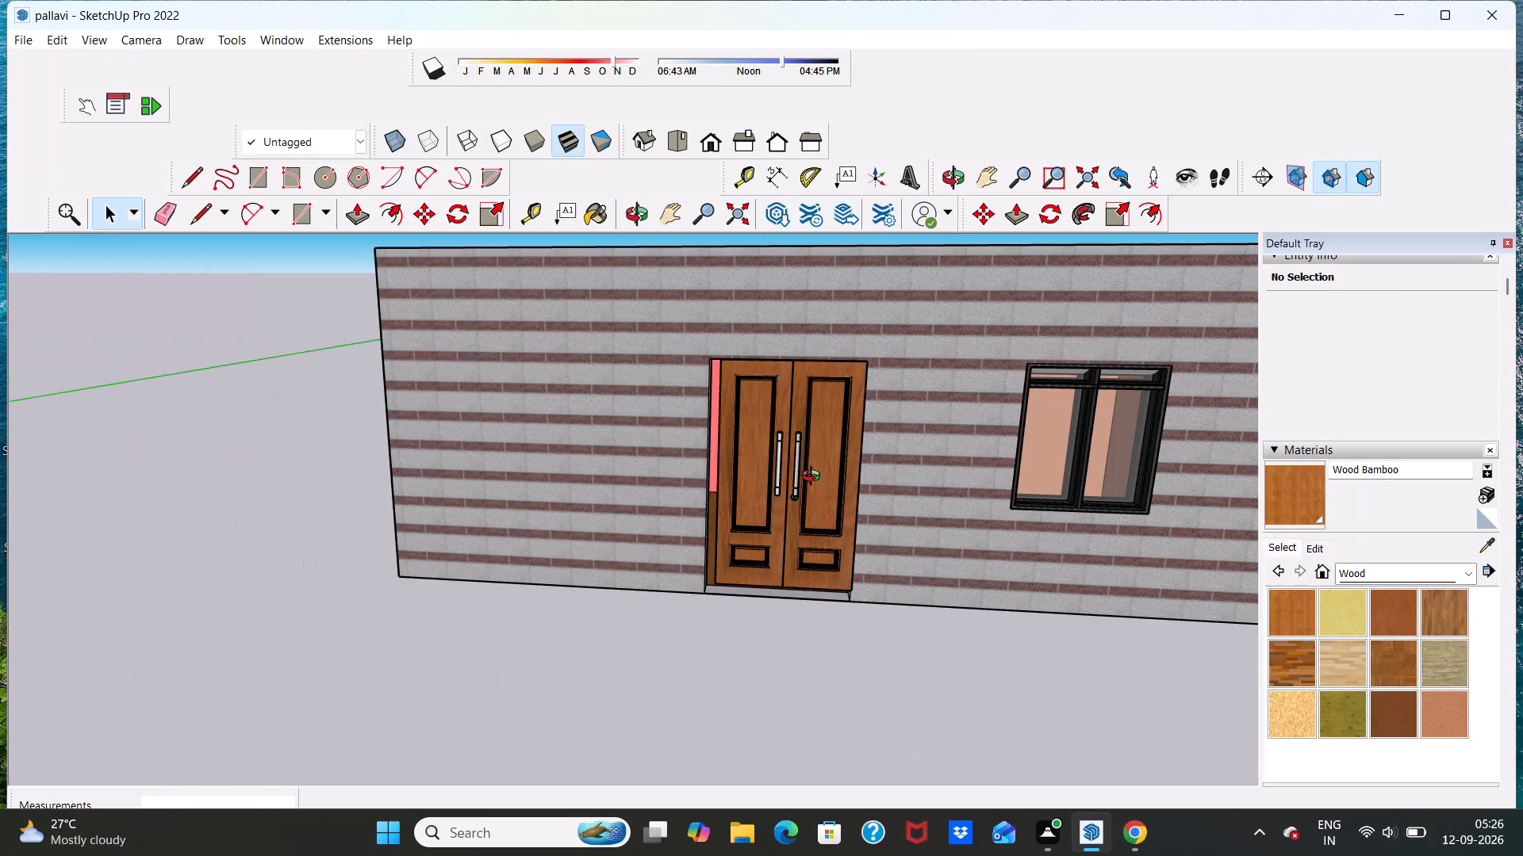
middle_drag(815, 478, 797, 435)
scroll(788, 472, up, 17)
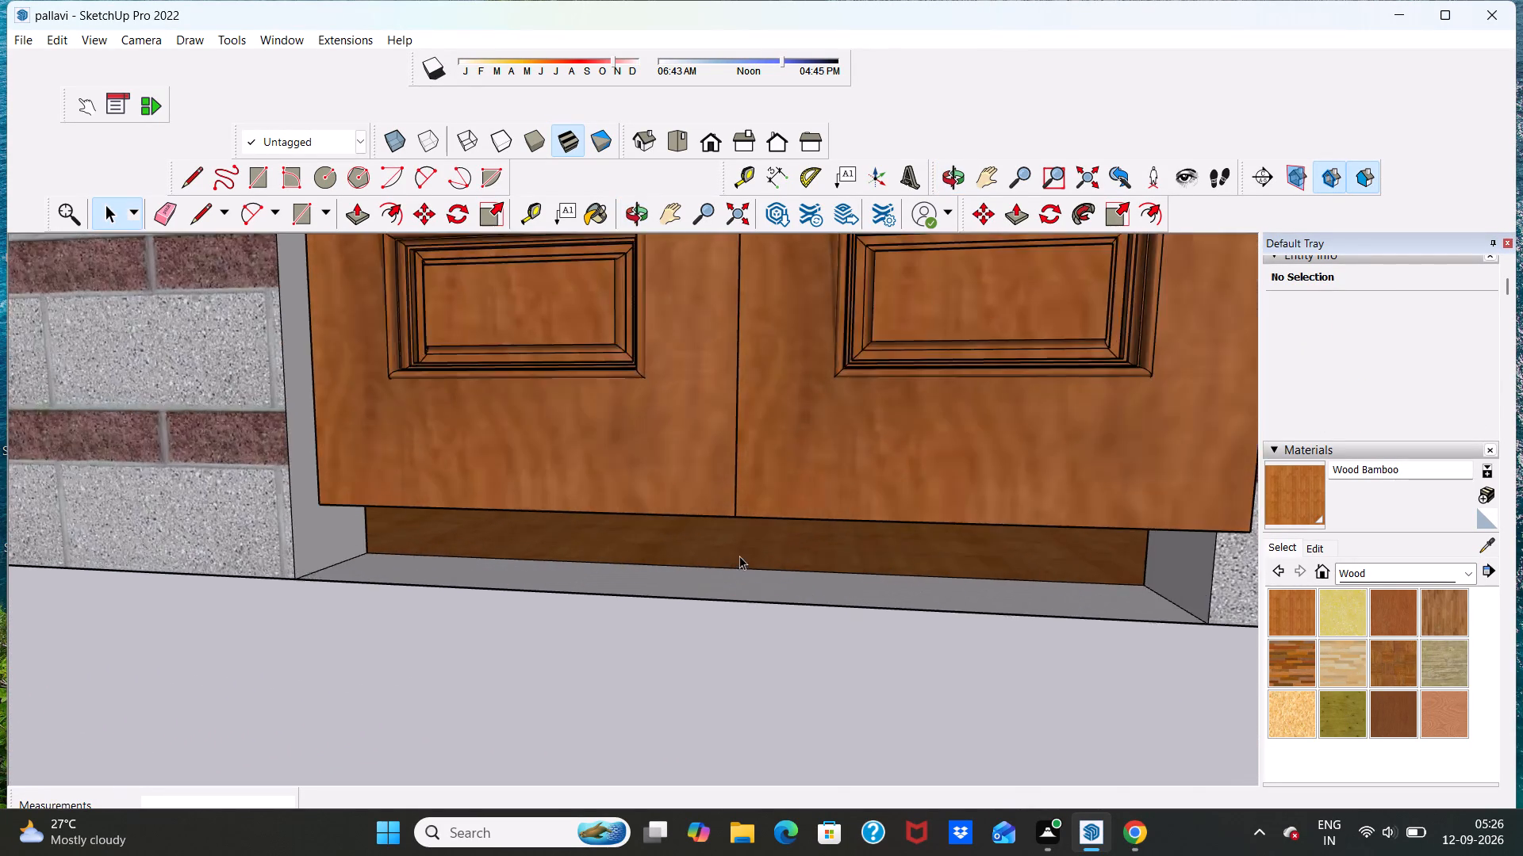
scroll(739, 556, up, 11)
scroll(736, 530, down, 20)
scroll(736, 530, down, 5)
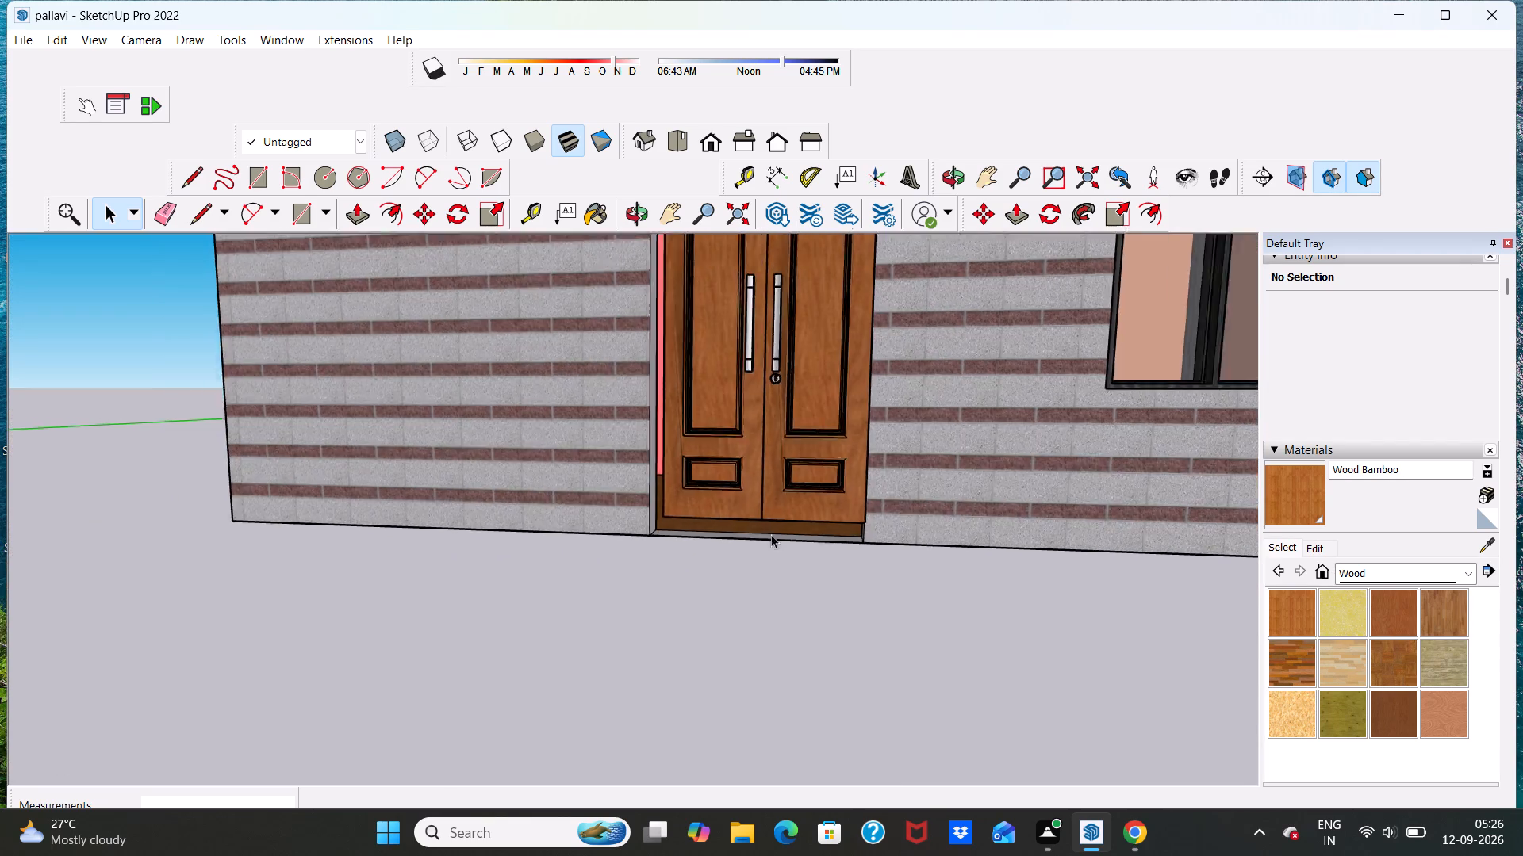
scroll(771, 534, down, 8)
scroll(785, 458, up, 4)
scroll(788, 445, down, 4)
scroll(769, 393, up, 3)
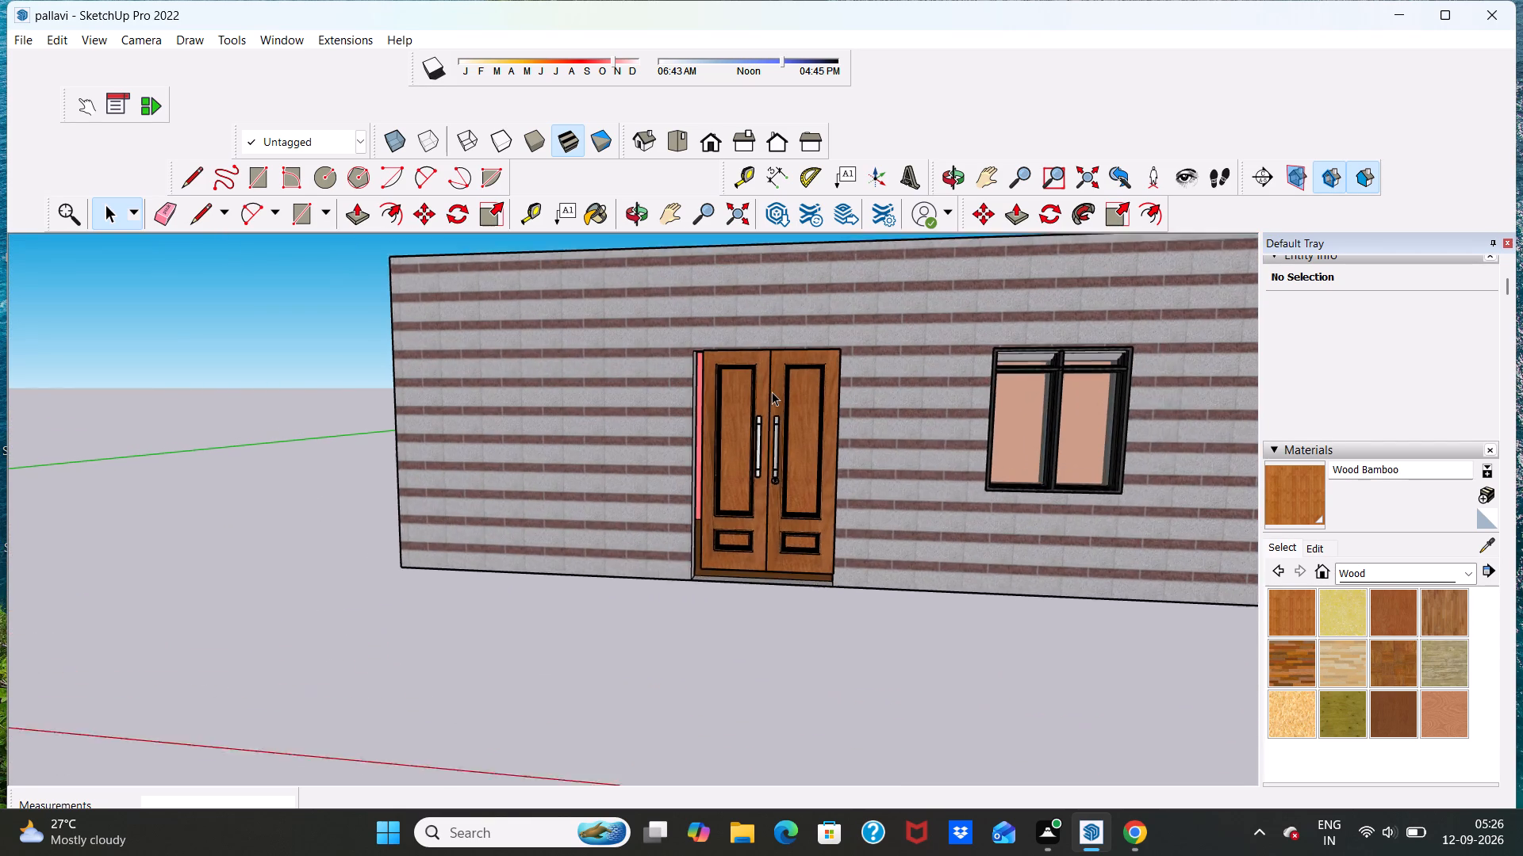
scroll(772, 392, up, 1)
scroll(772, 392, down, 3)
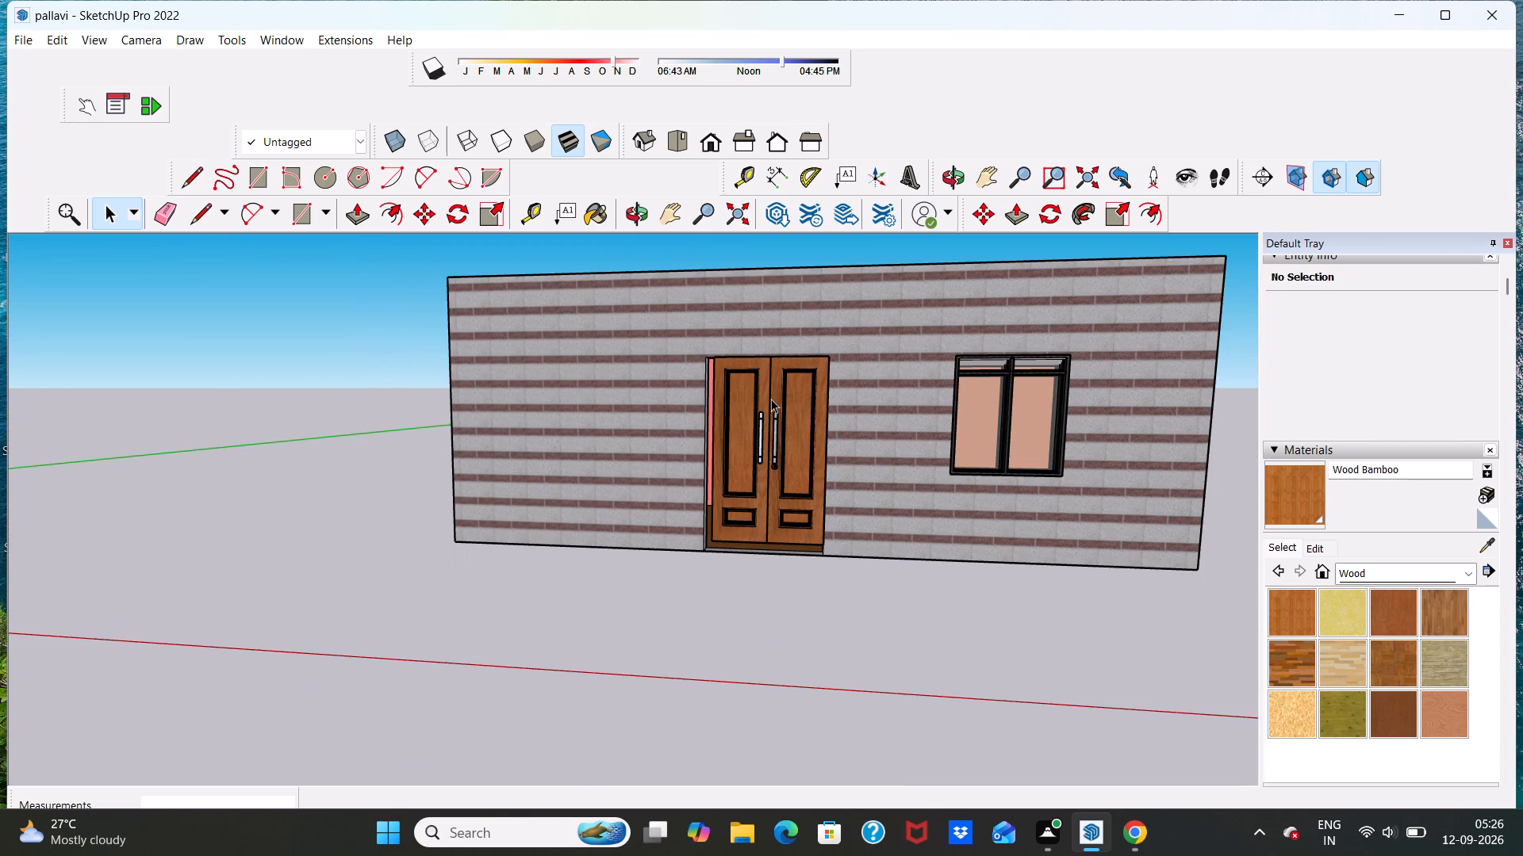
scroll(771, 400, down, 2)
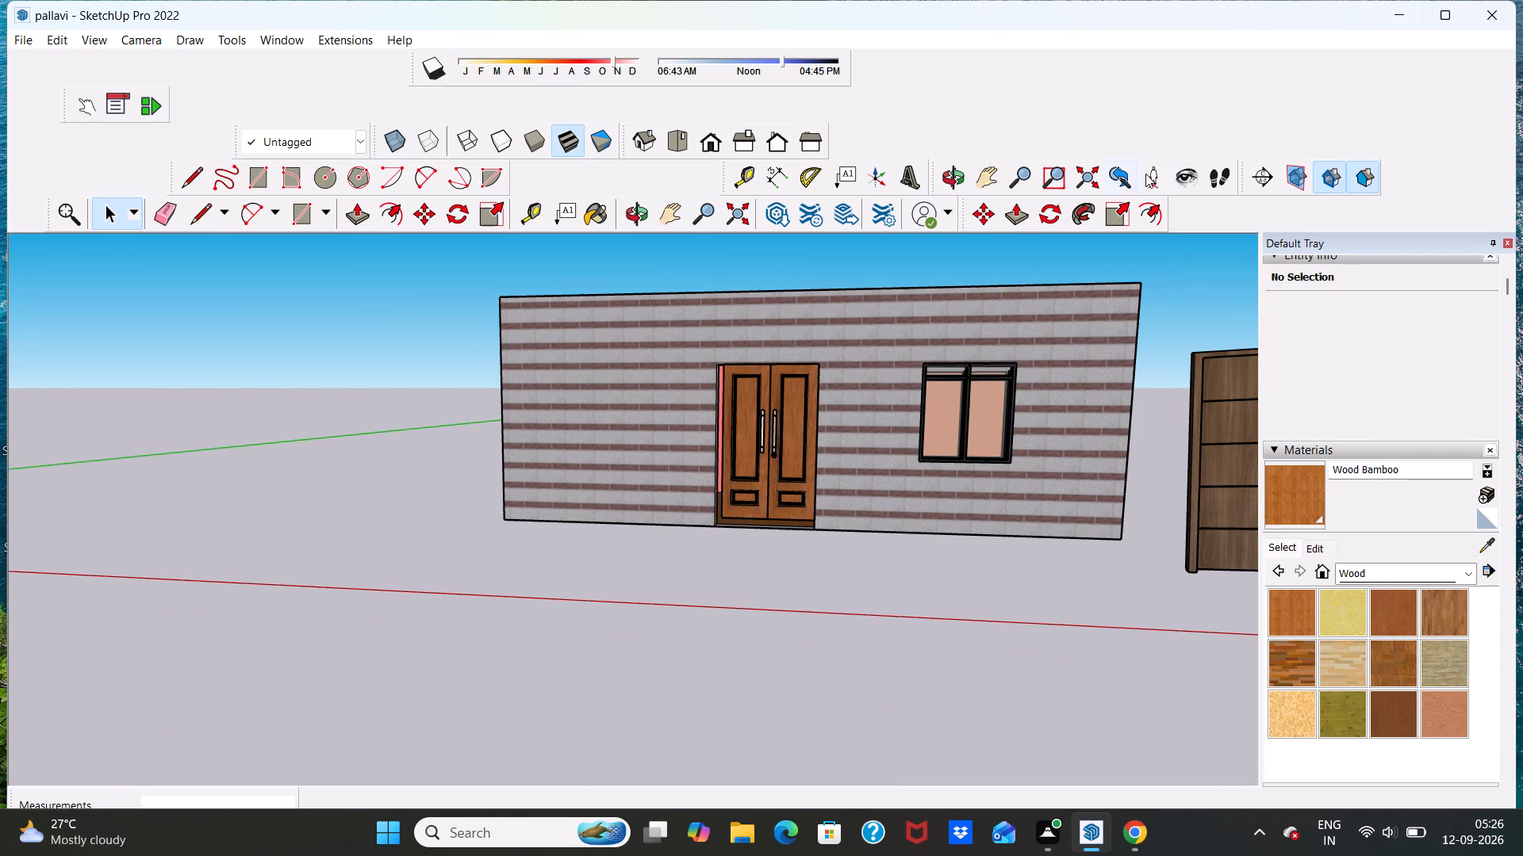
Scale the double door uniformly by about 1.04 from its lower corner nearest the green axis, and deselect it.
click(1109, 217)
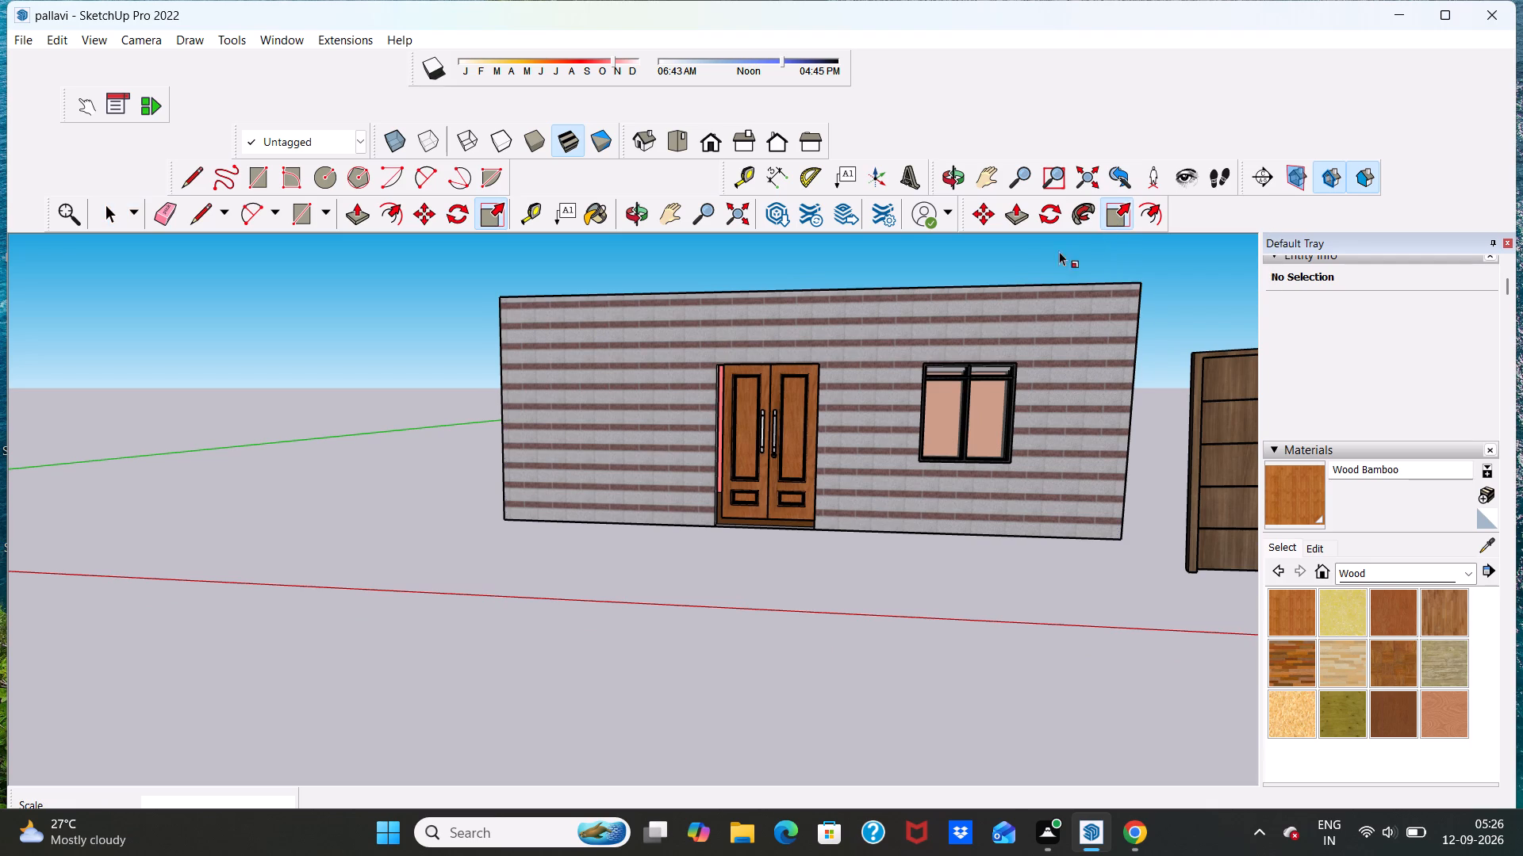
click(758, 449)
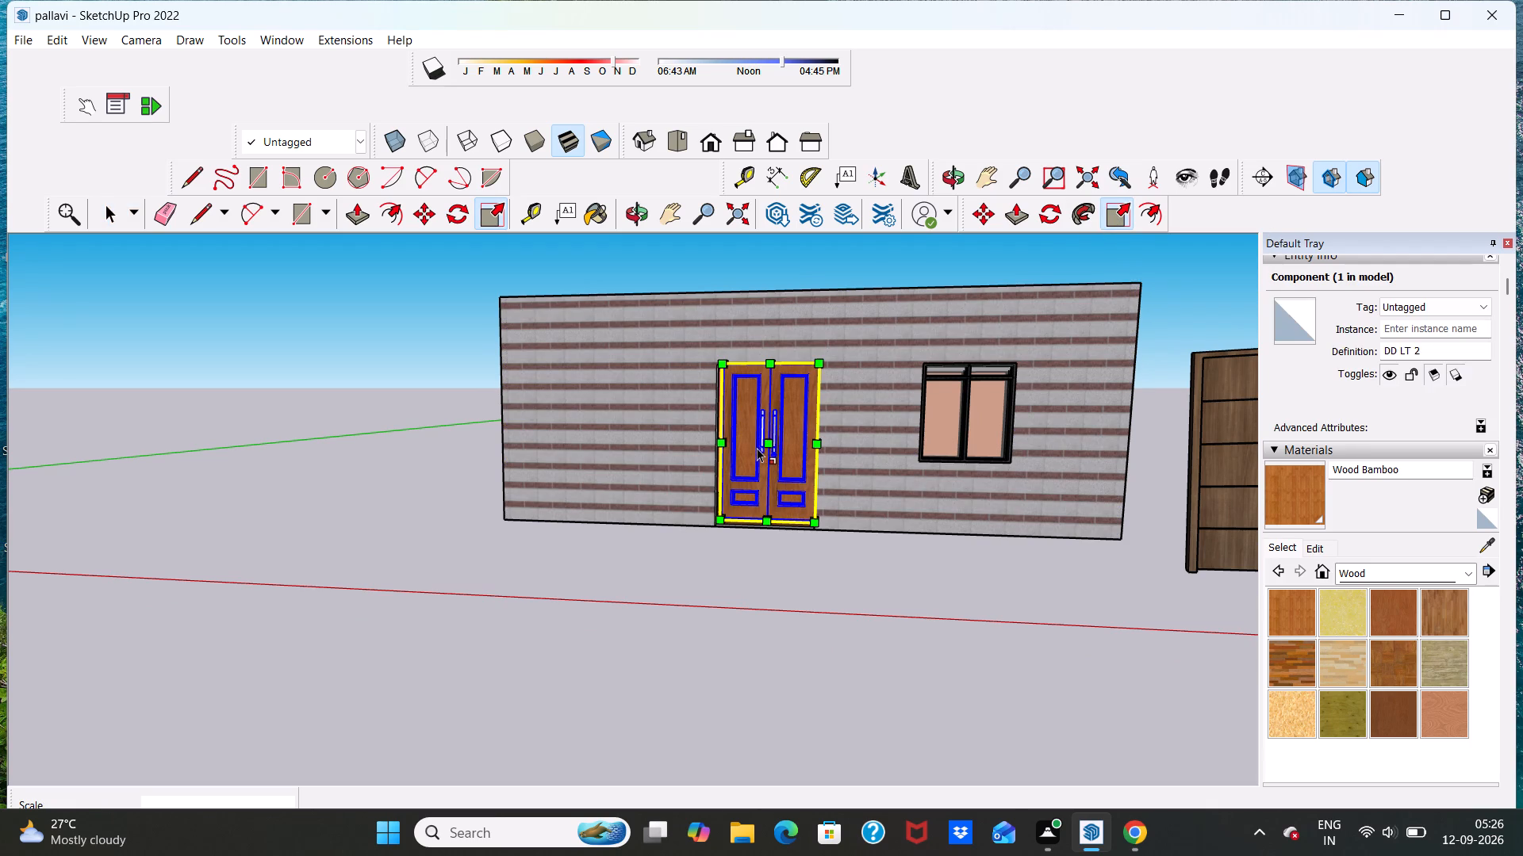
click(723, 522)
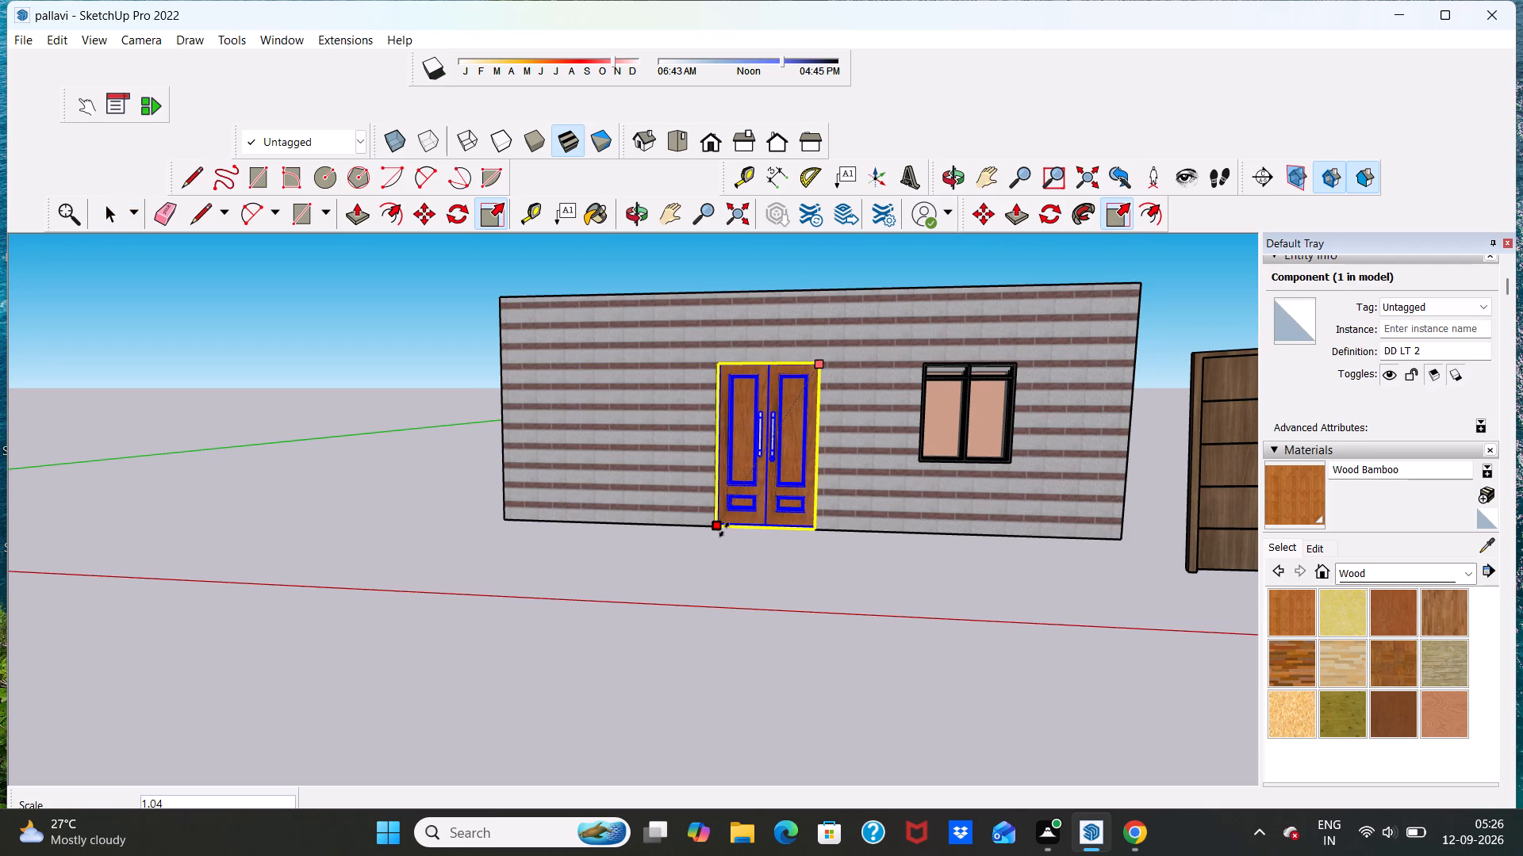
click(723, 527)
scroll(783, 411, up, 3)
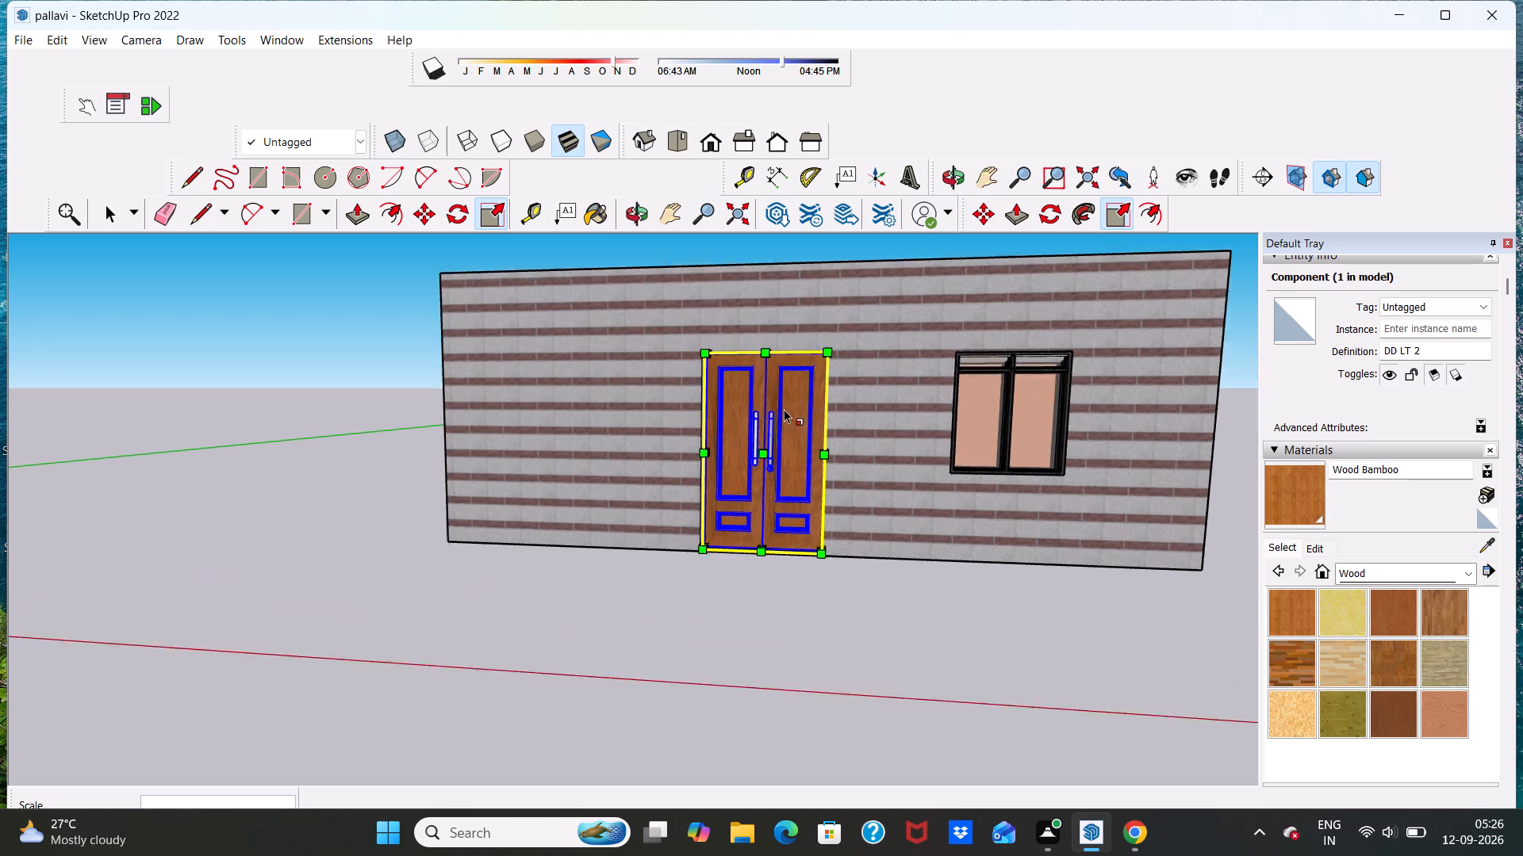
scroll(784, 409, up, 7)
scroll(764, 415, down, 13)
scroll(766, 335, up, 14)
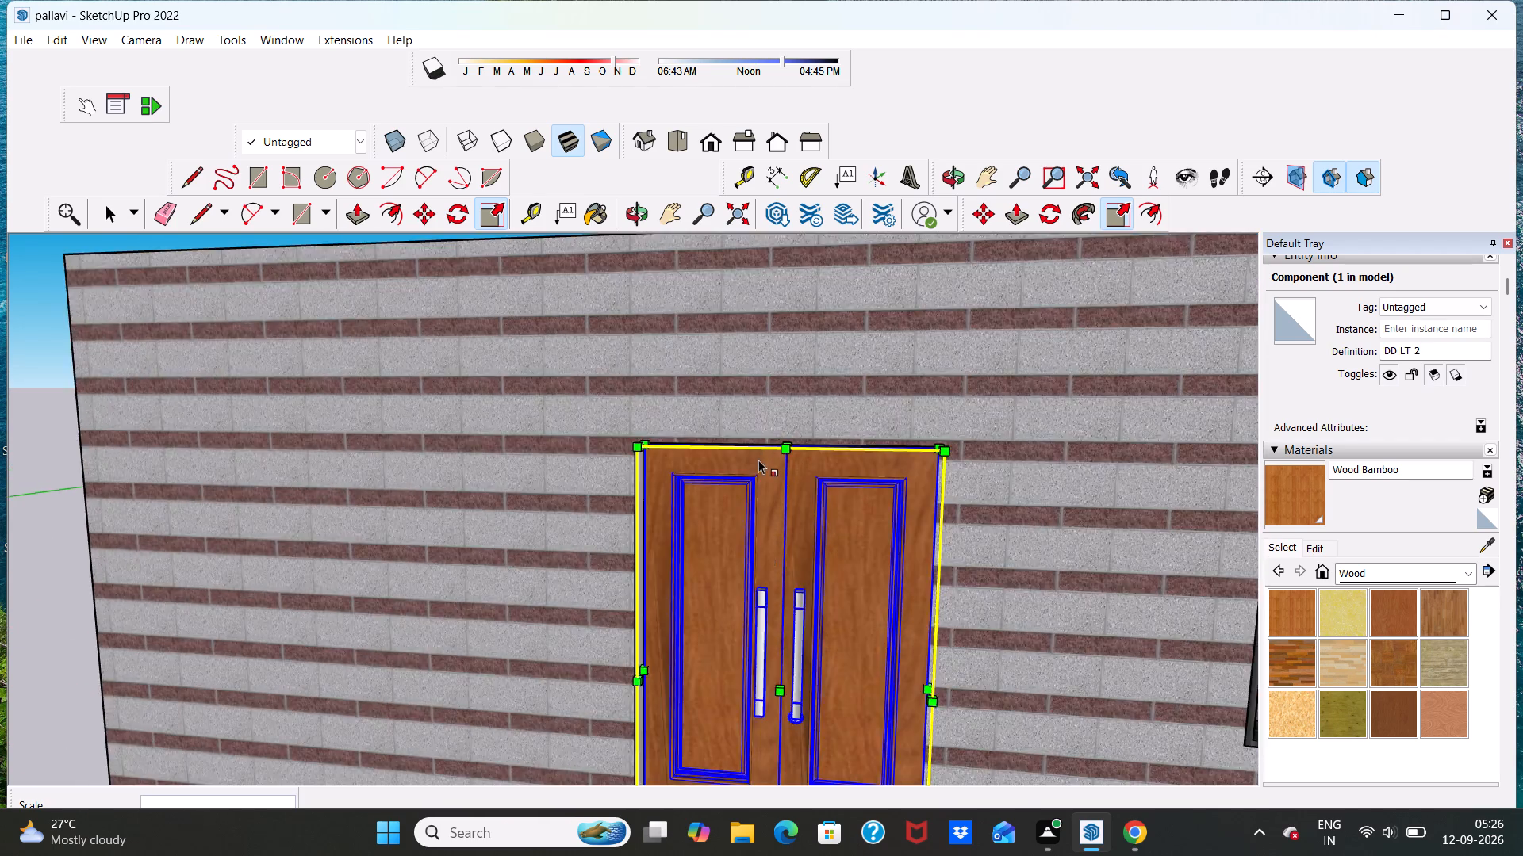
scroll(758, 460, up, 11)
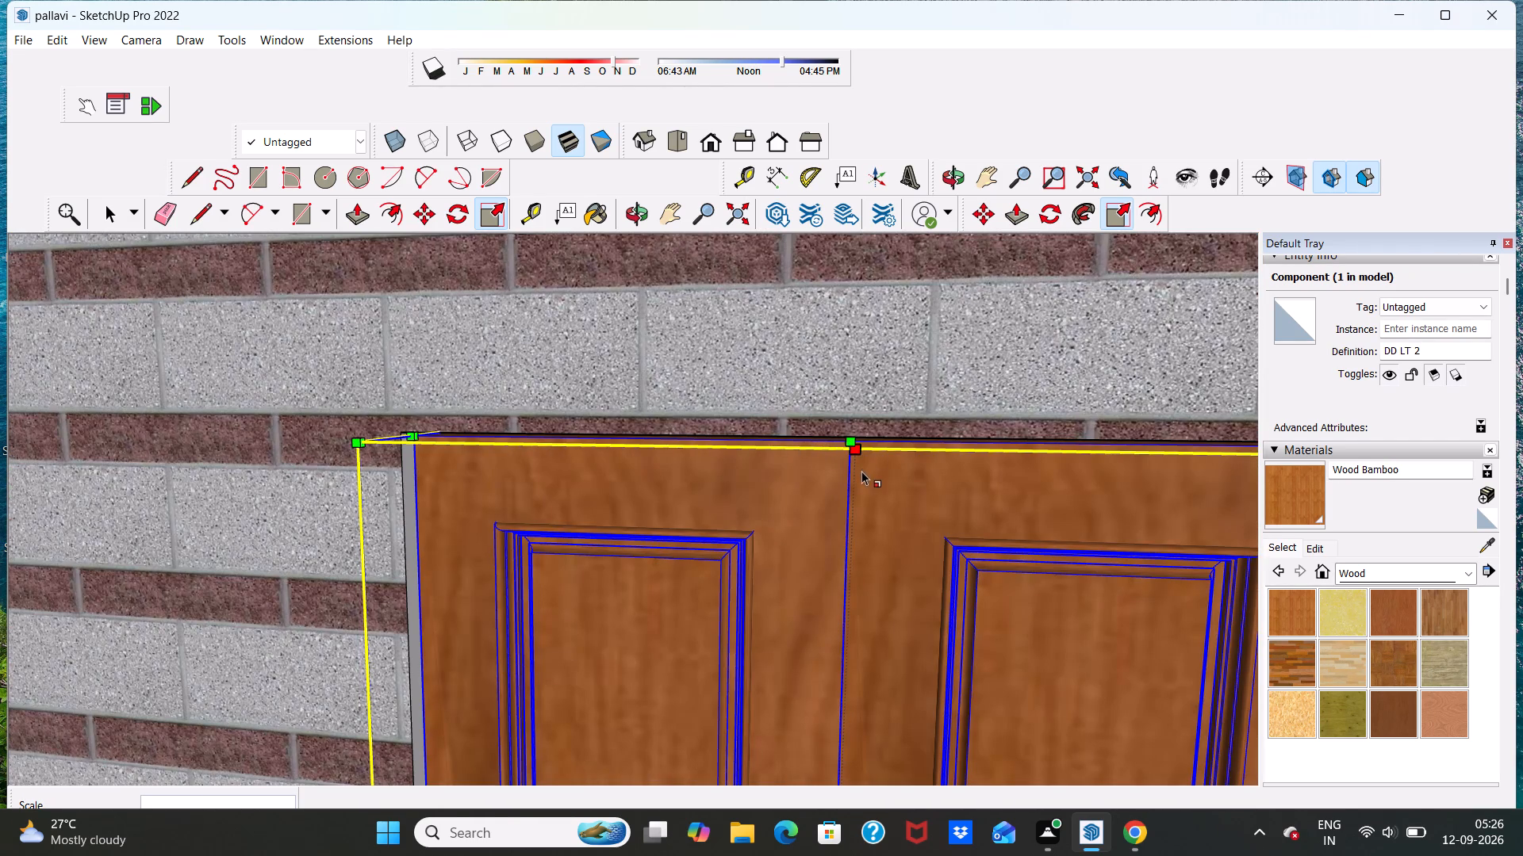
scroll(864, 462, down, 20)
scroll(864, 462, down, 2)
scroll(847, 436, up, 1)
scroll(847, 441, down, 6)
click(795, 626)
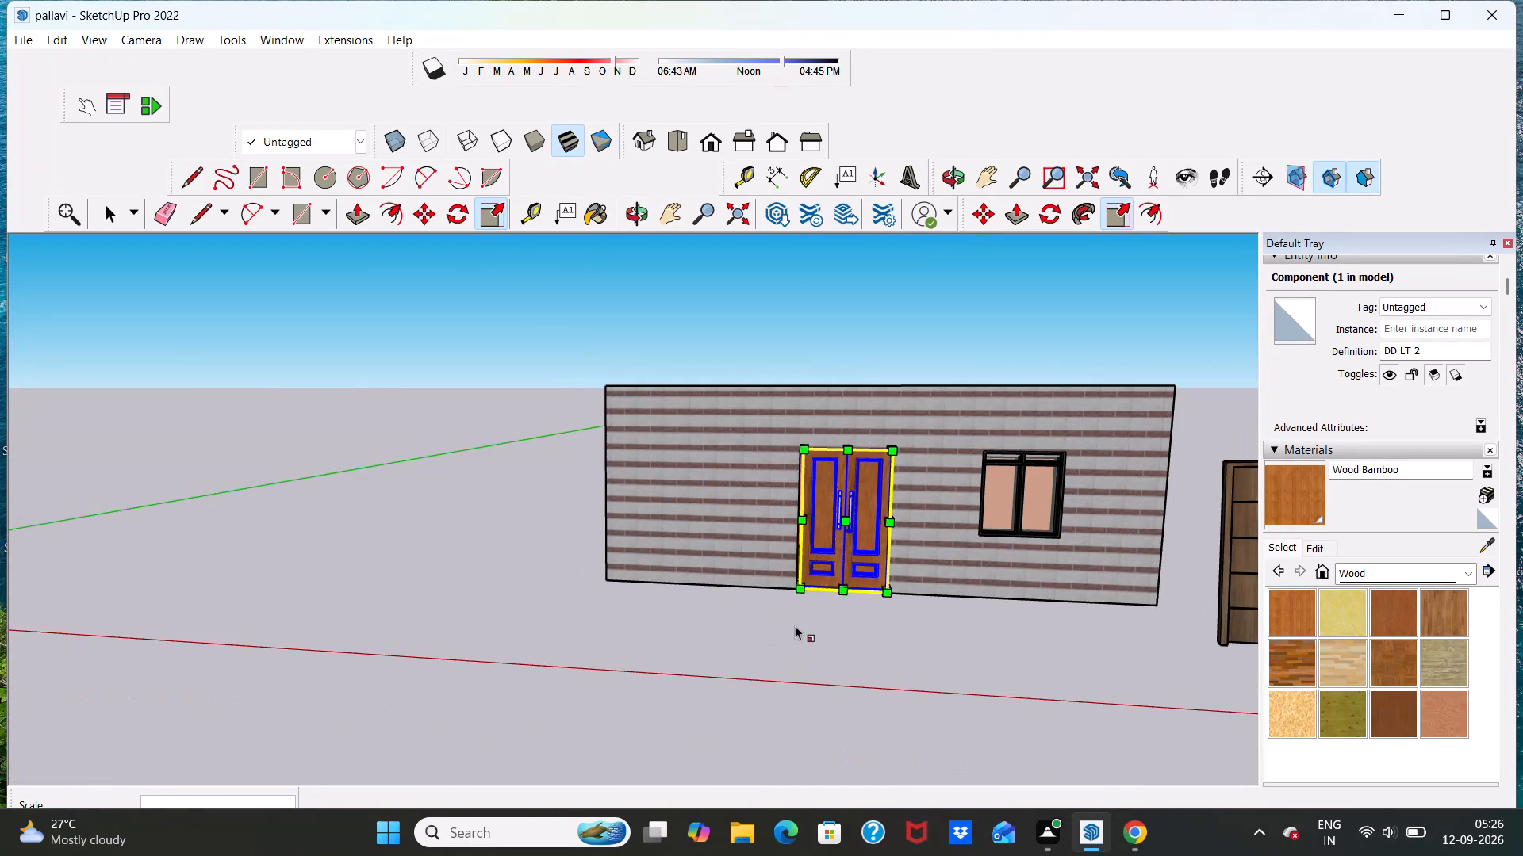
key(space)
click(814, 607)
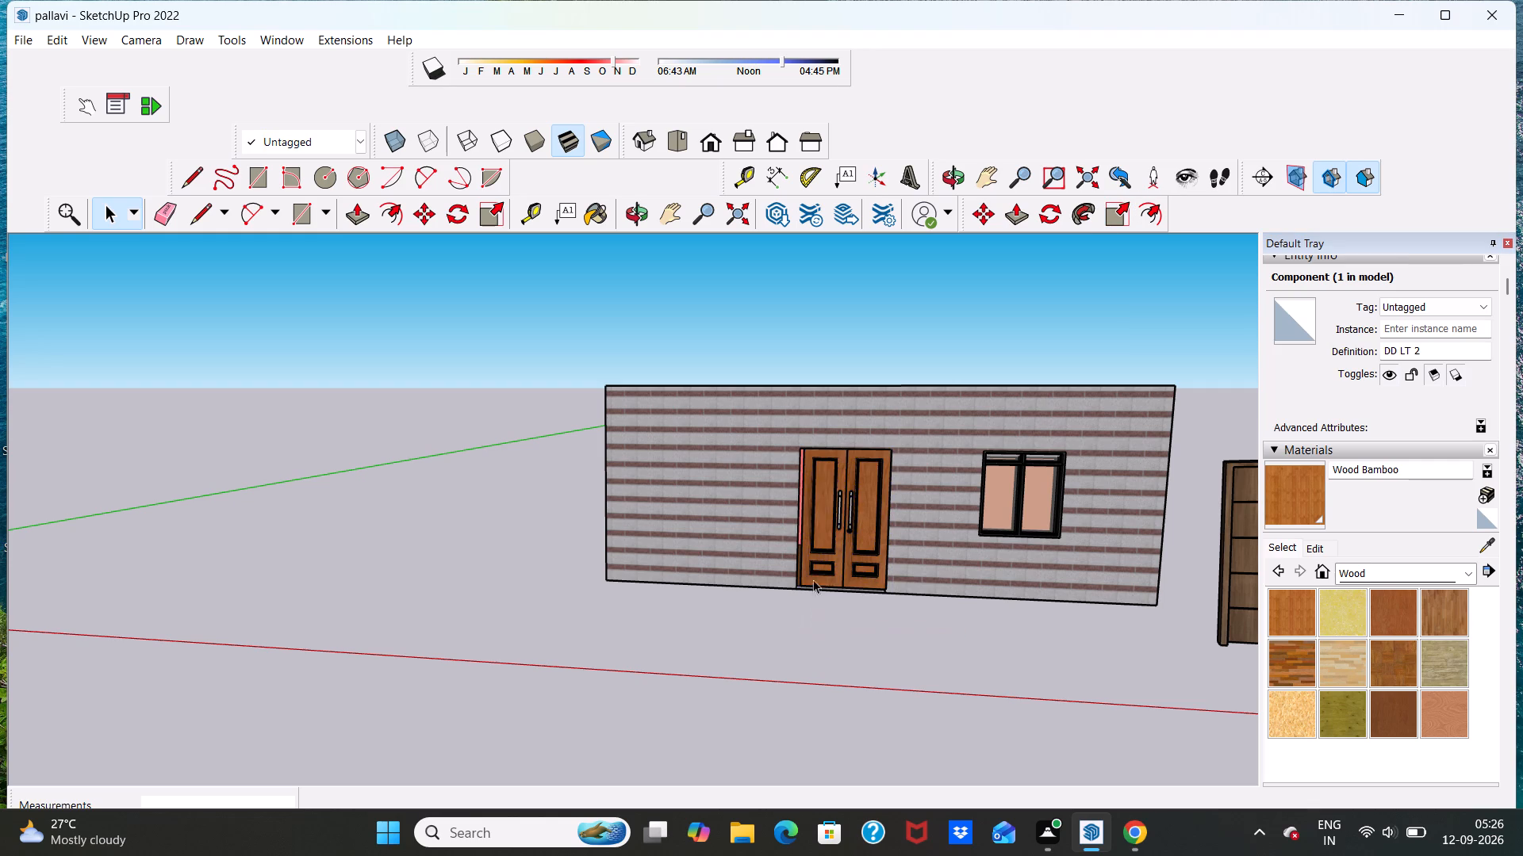
Examine the enlarged double door's bottom edge against the doorway's threshold and side.
scroll(827, 483, up, 11)
scroll(761, 480, down, 9)
scroll(843, 563, up, 6)
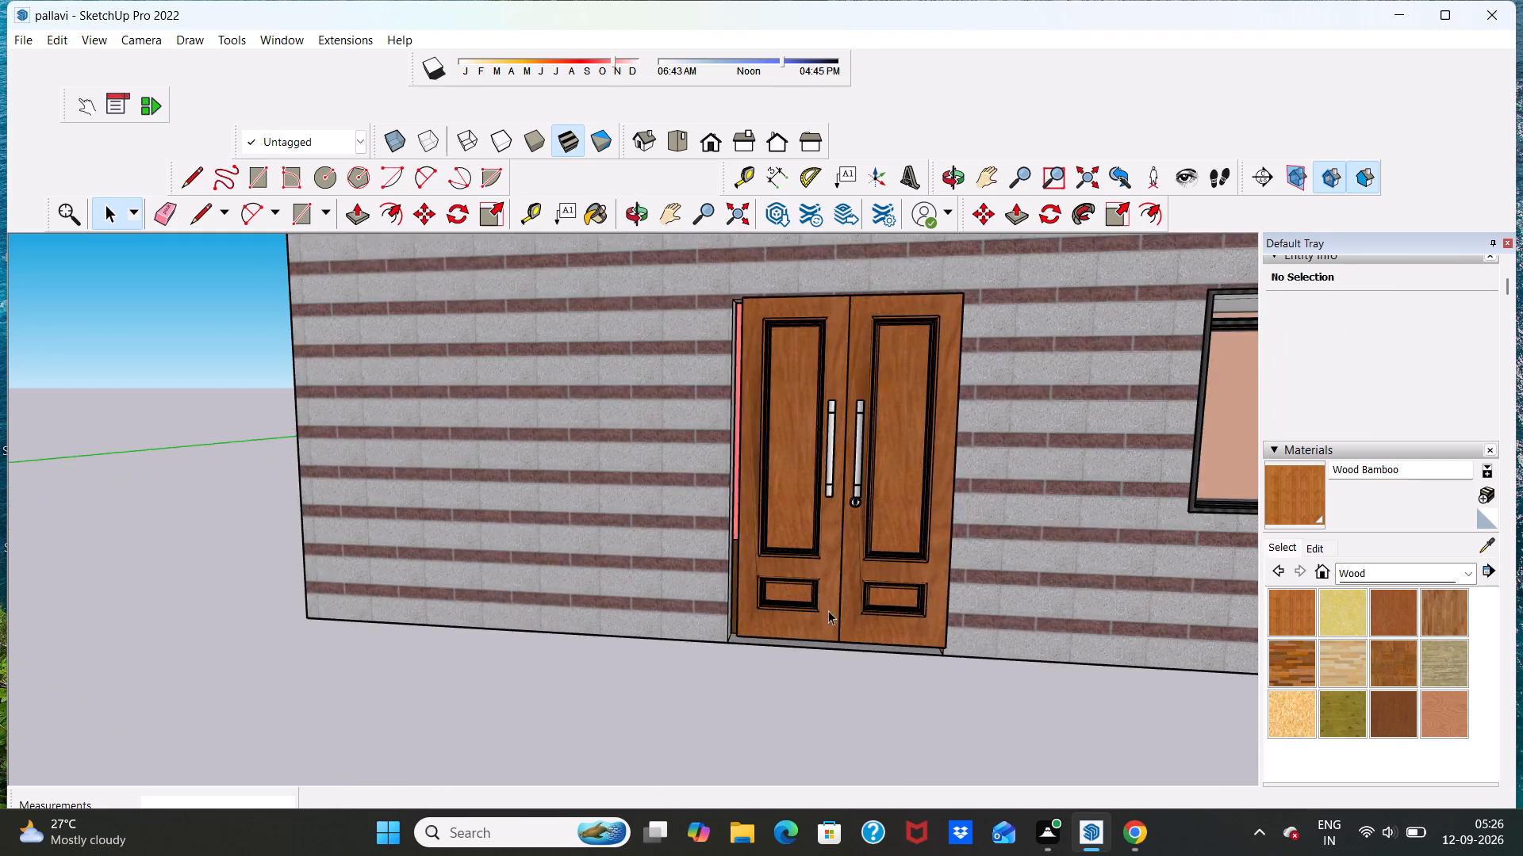
scroll(828, 610, up, 20)
scroll(828, 610, up, 20)
scroll(828, 610, up, 2)
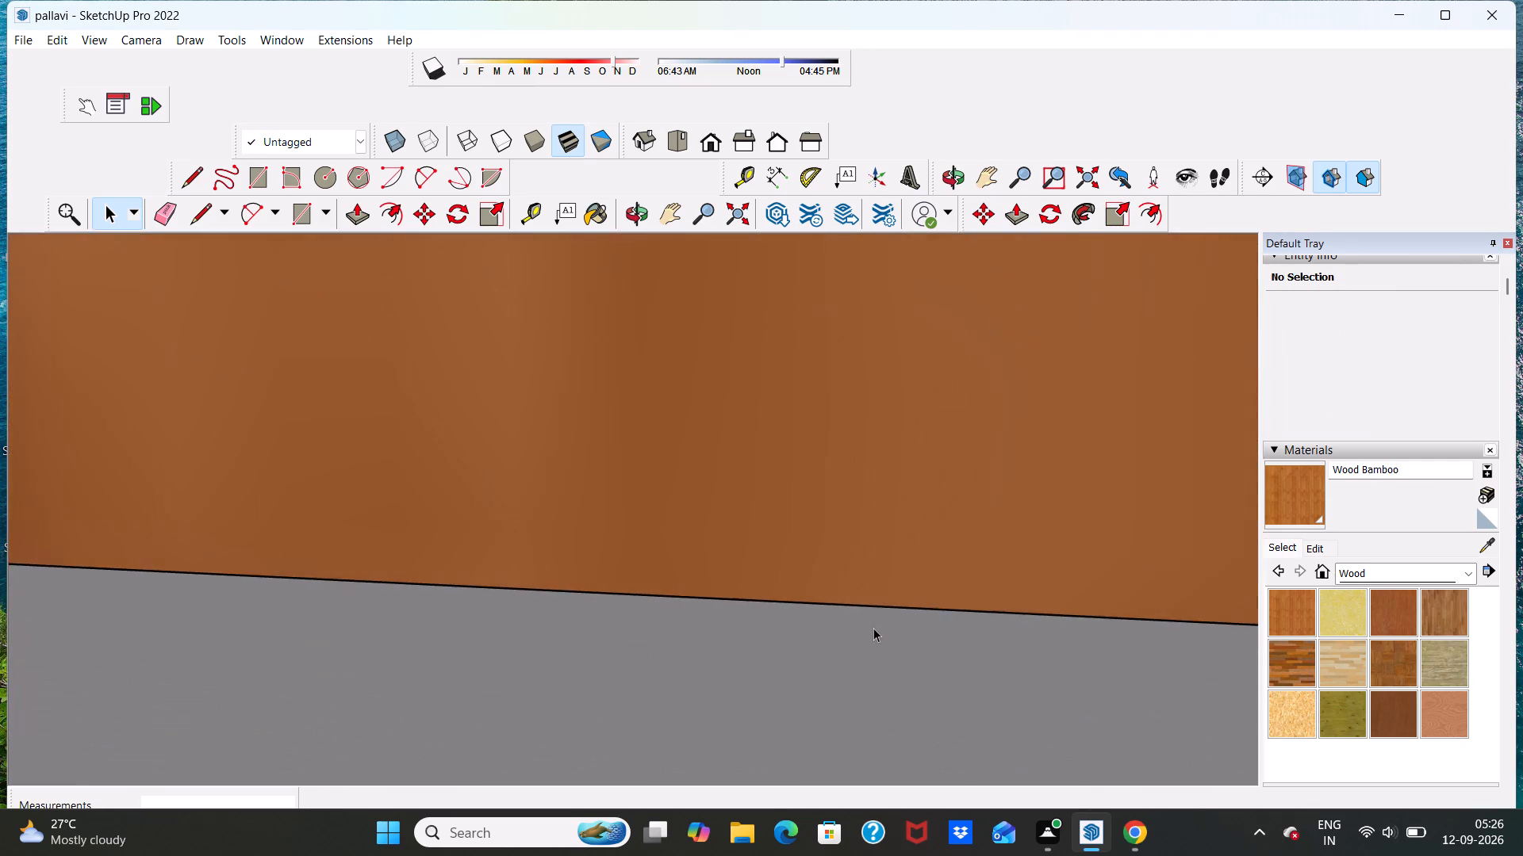
scroll(873, 628, up, 4)
scroll(881, 617, down, 6)
scroll(897, 608, down, 18)
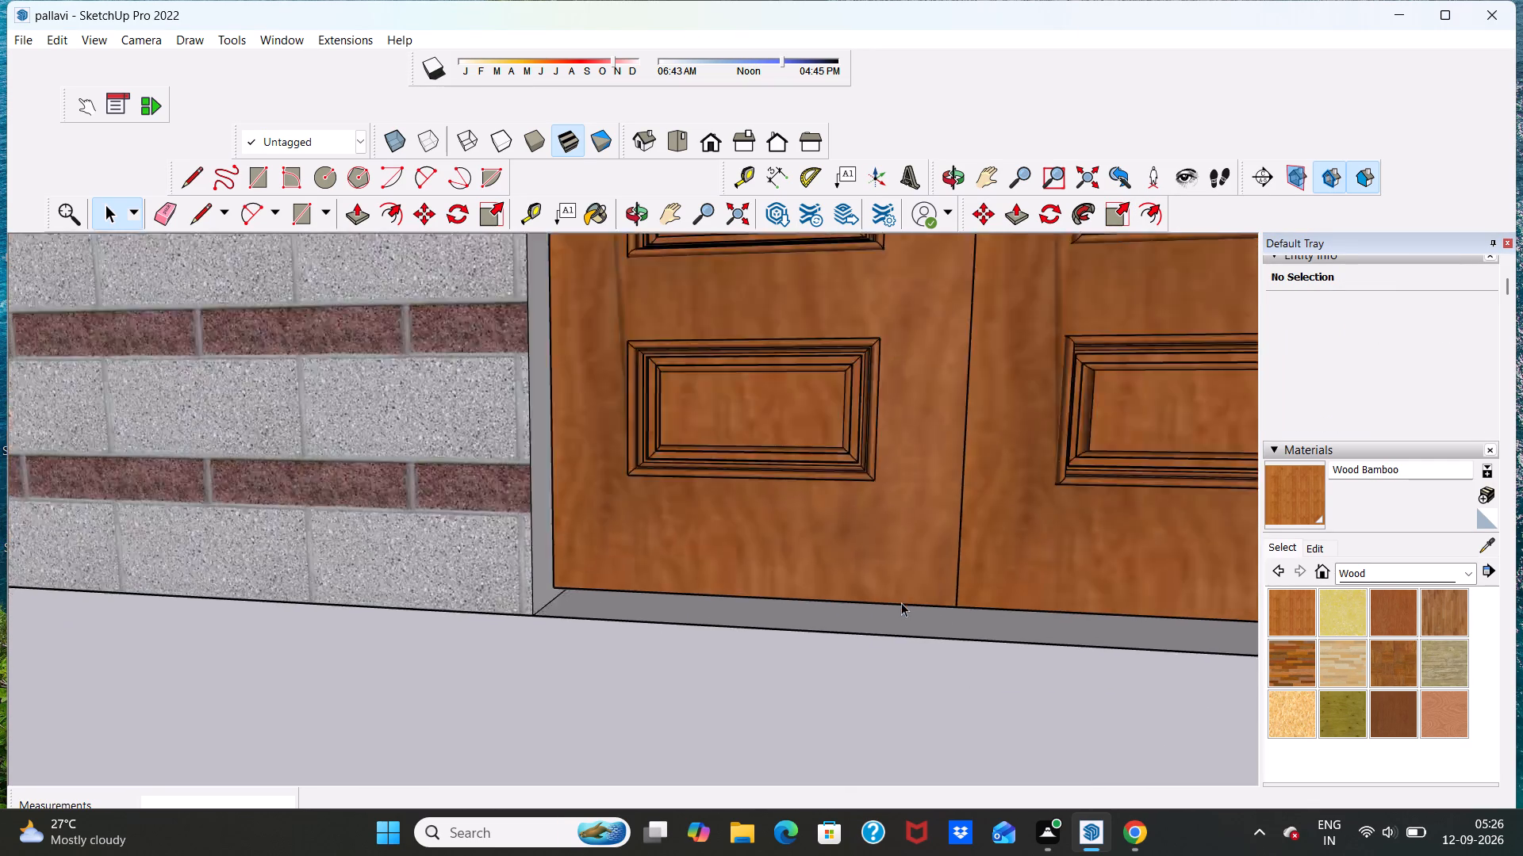
scroll(901, 602, down, 19)
scroll(999, 611, down, 6)
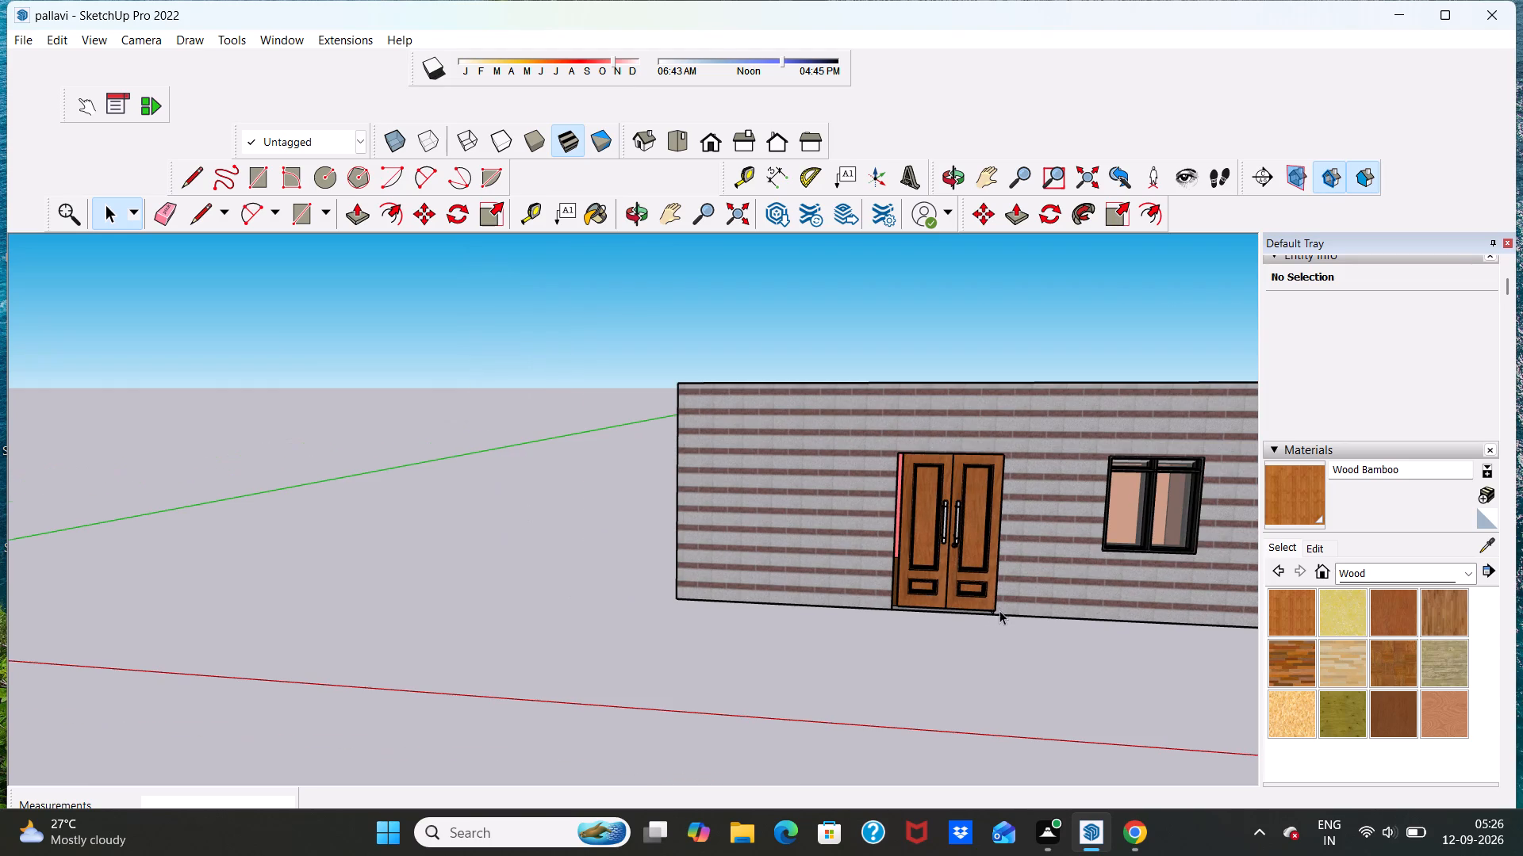
Scale the double door uniformly by about 1.01 from its lower corner nearest the green axis.
click(984, 560)
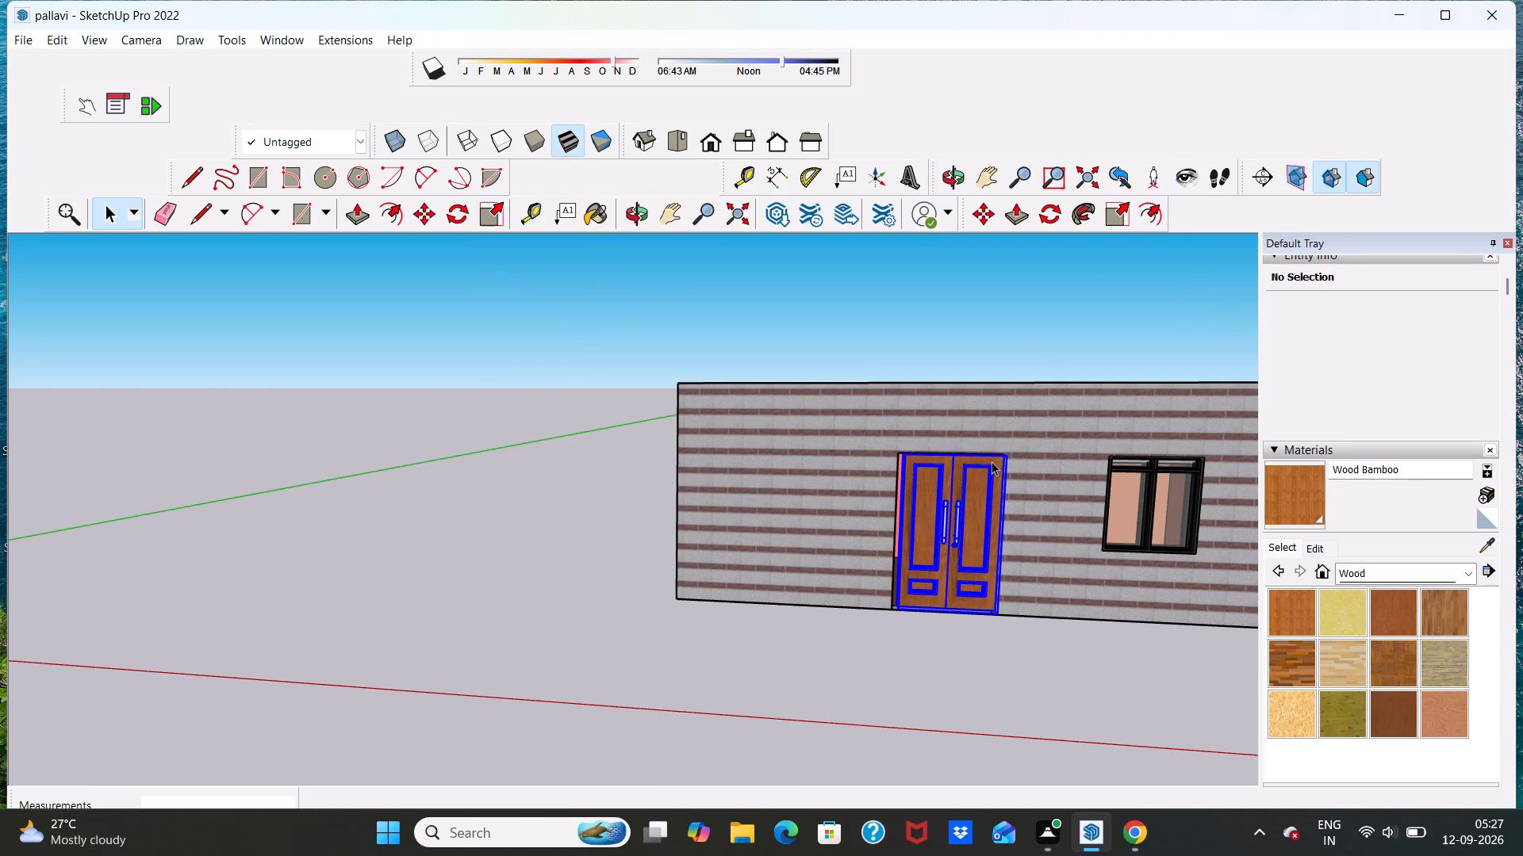
click(1103, 210)
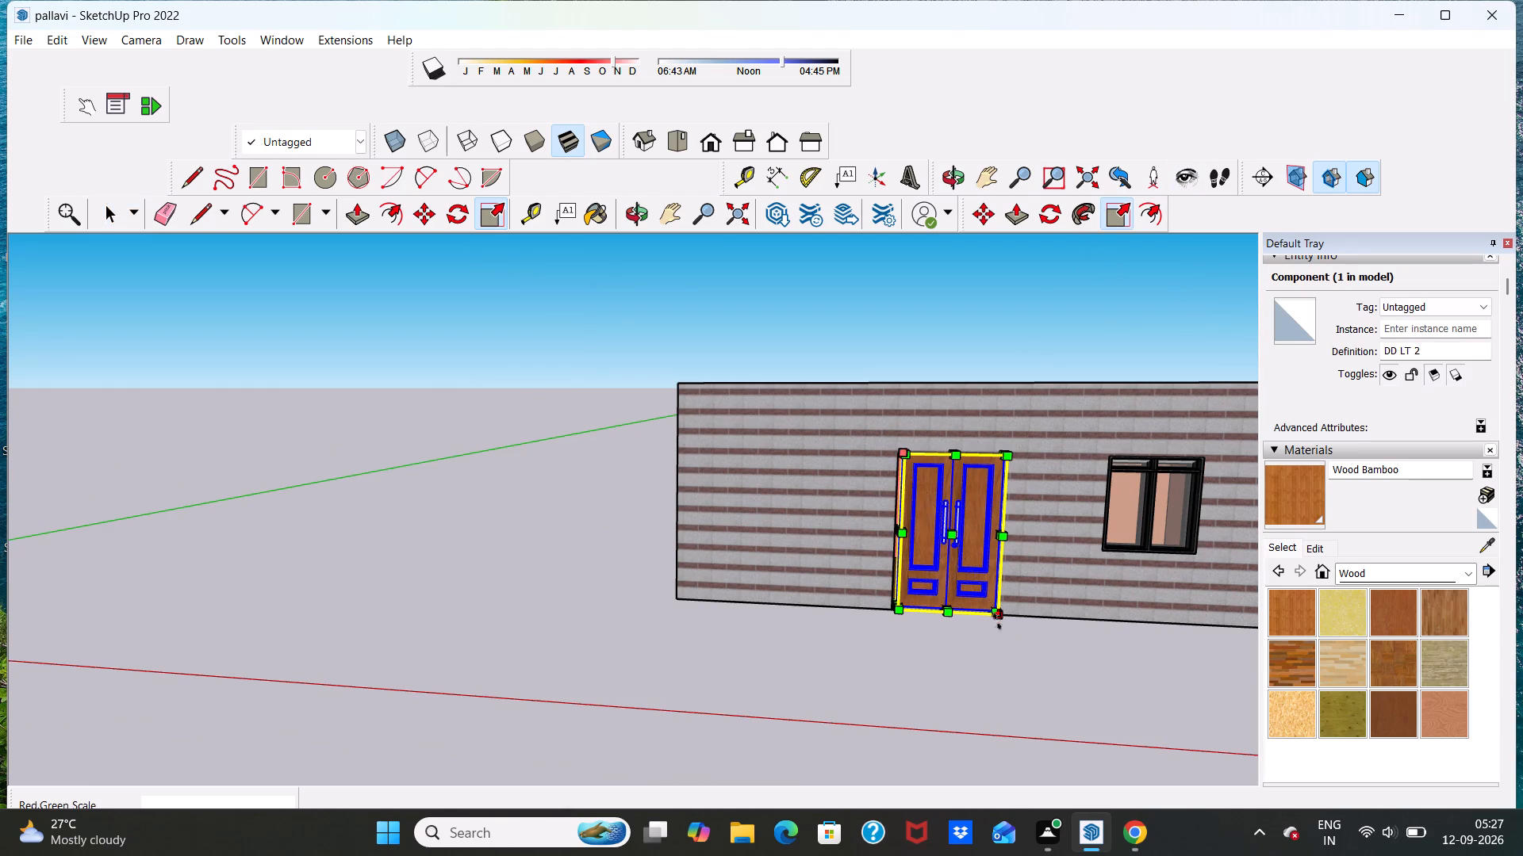
scroll(996, 612, up, 6)
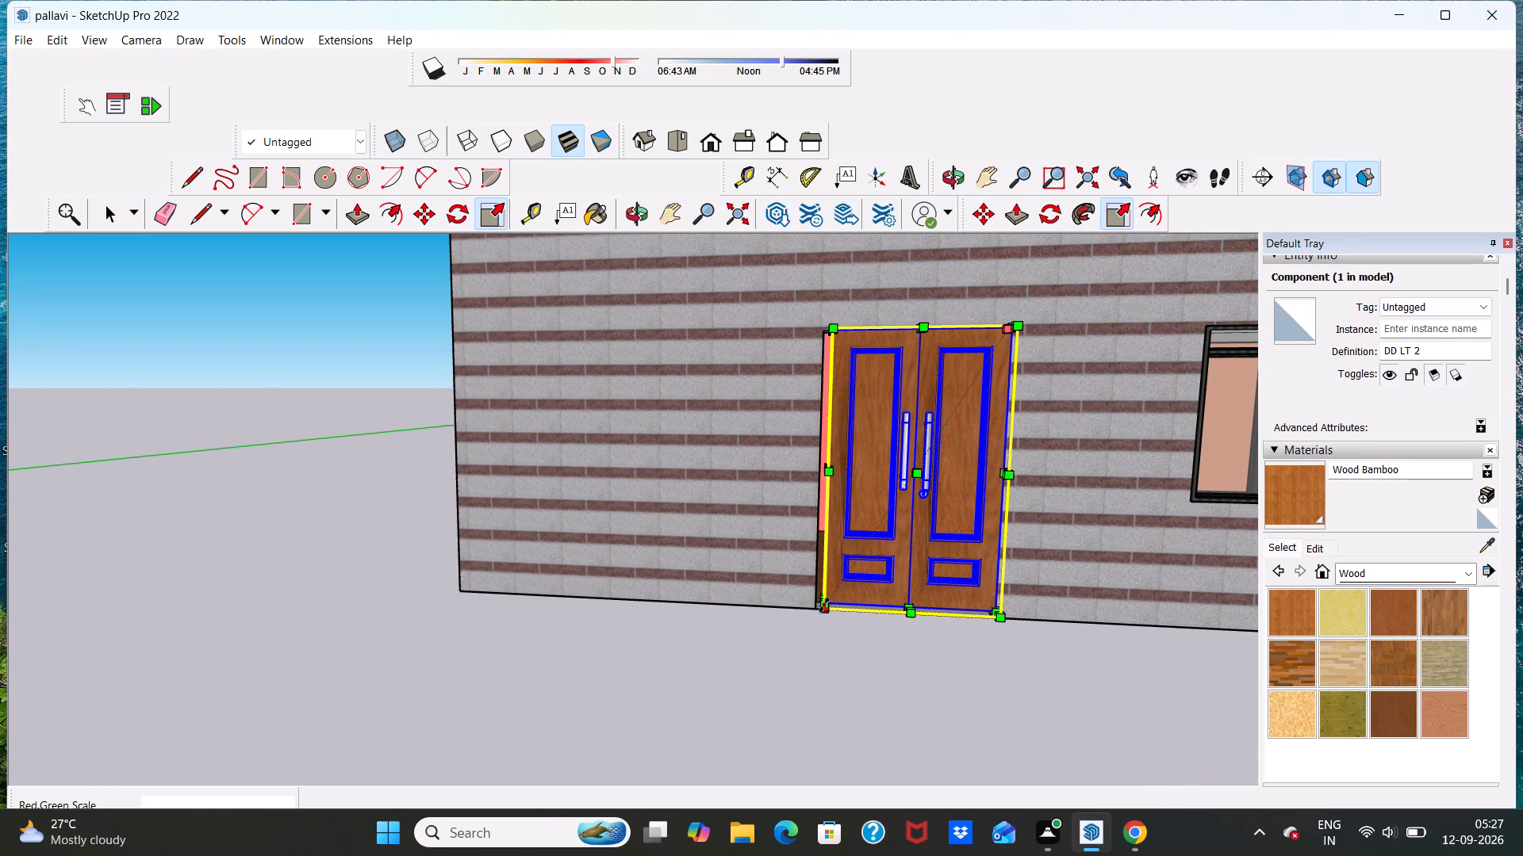
click(826, 601)
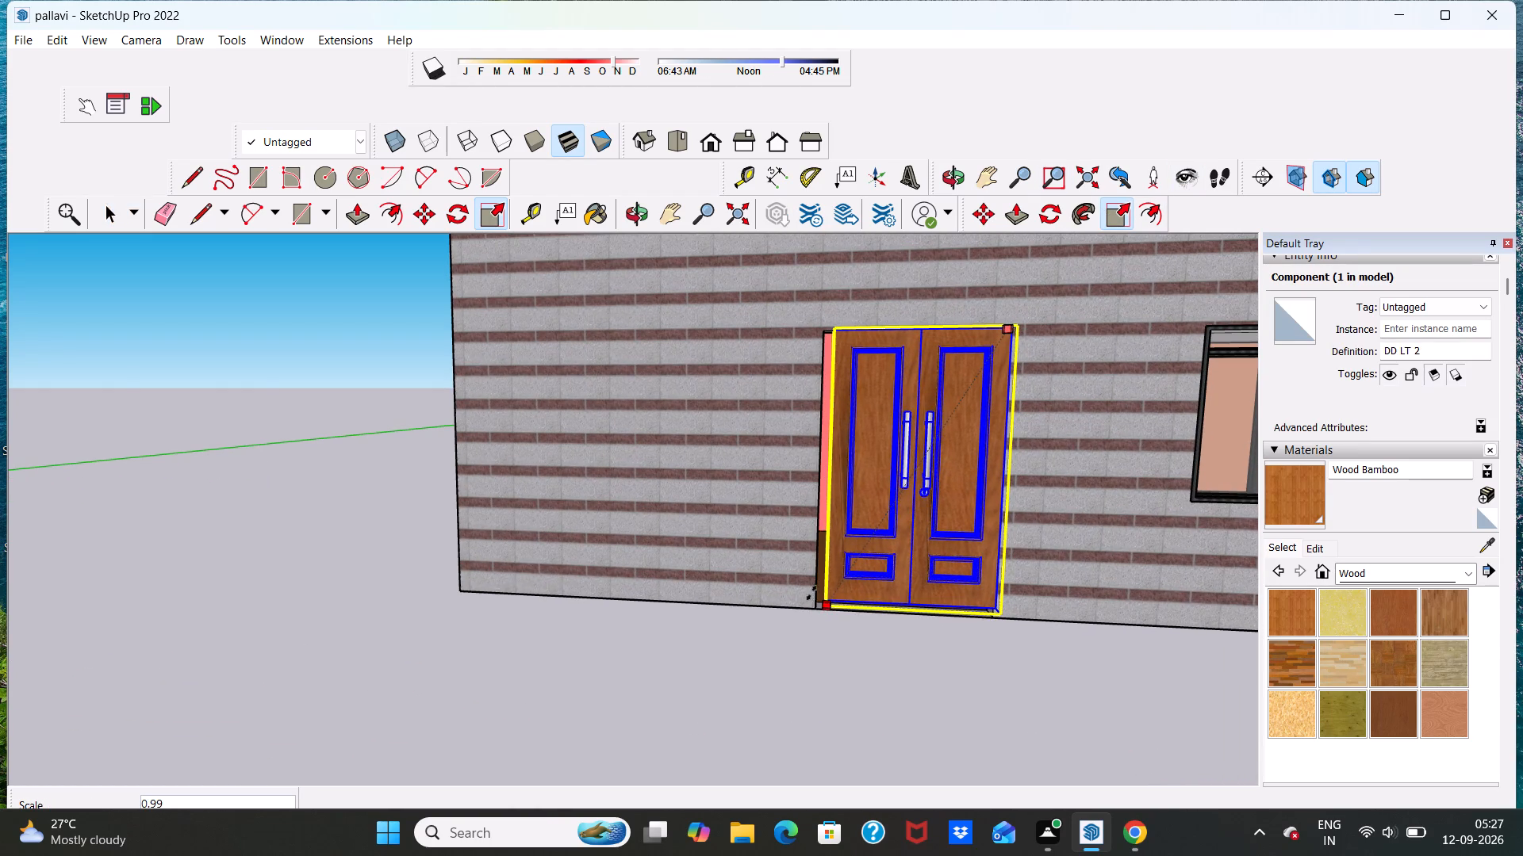
click(792, 585)
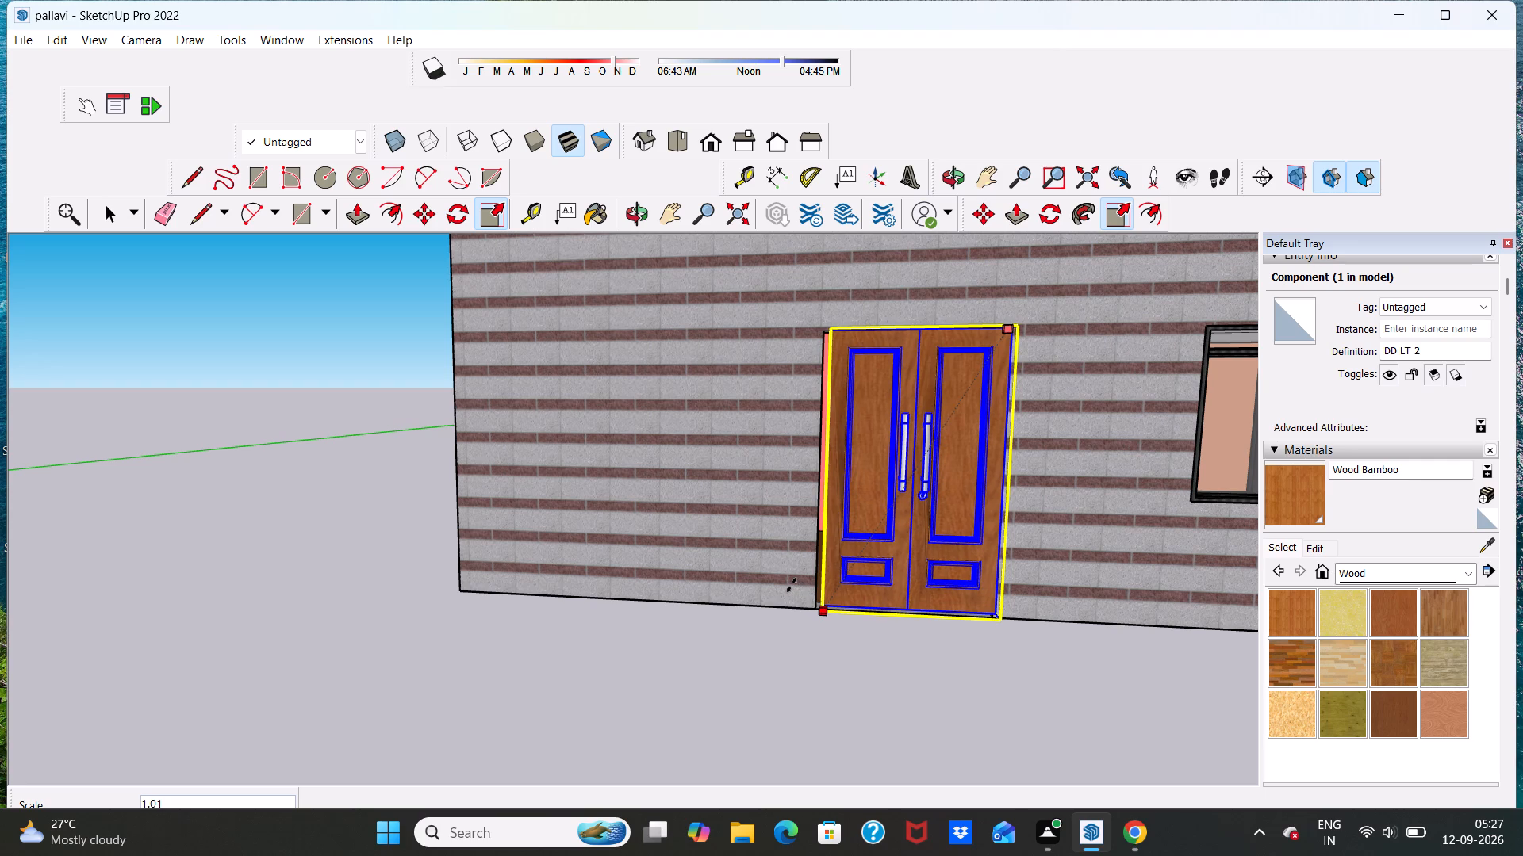
Scale the double door's side edge to the doorway's side, about 1.04 in red and 0.19 in green.
click(827, 470)
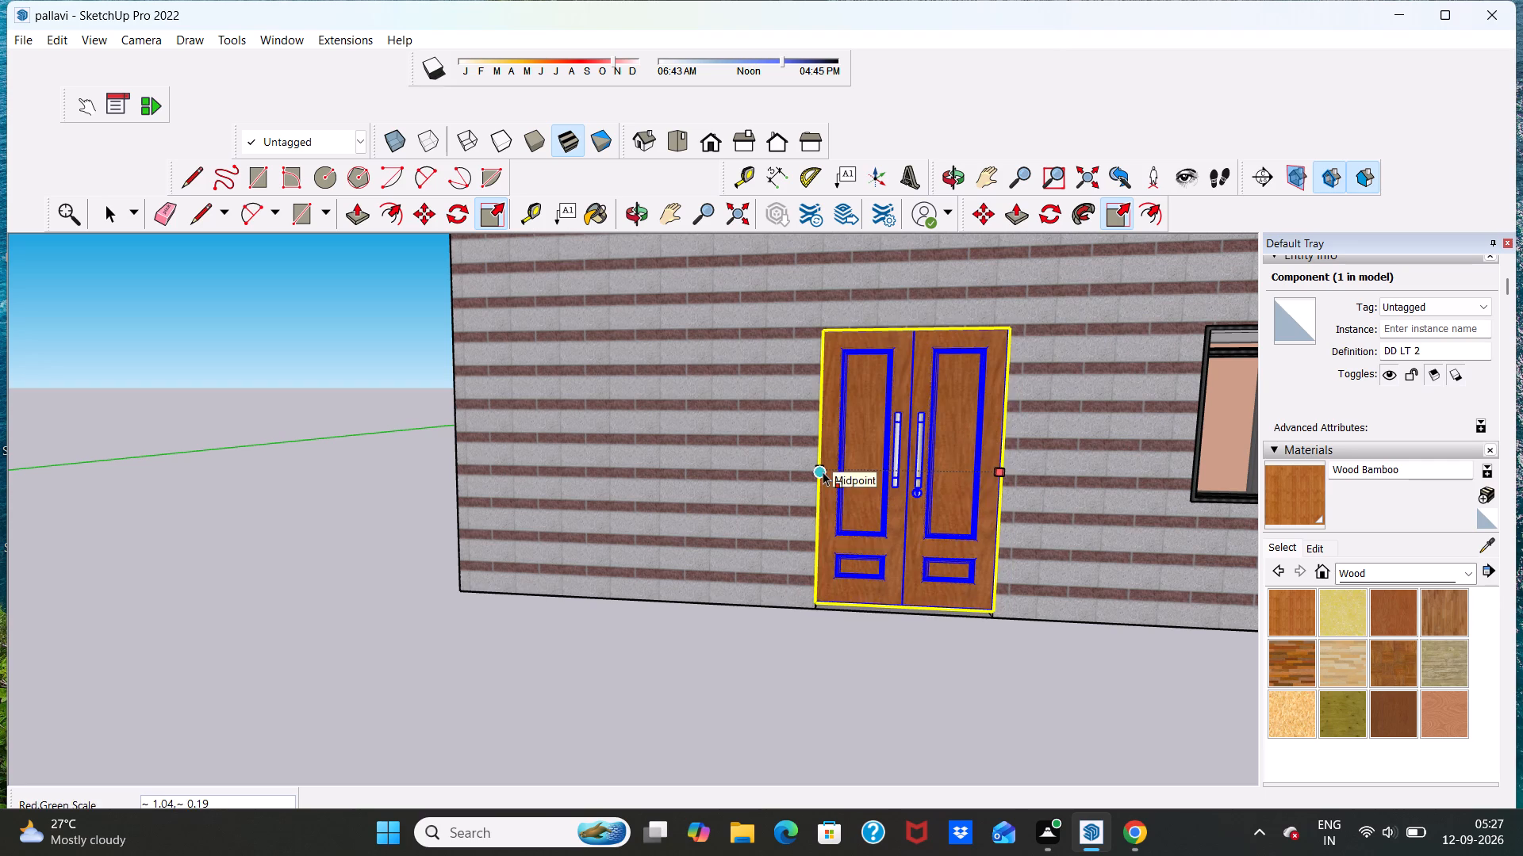
click(823, 471)
Scale the double door's bottom edge to the doorway's base, about 1.34 in green and 1.03 in blue, and deselect it.
scroll(865, 458, down, 8)
scroll(858, 533, up, 13)
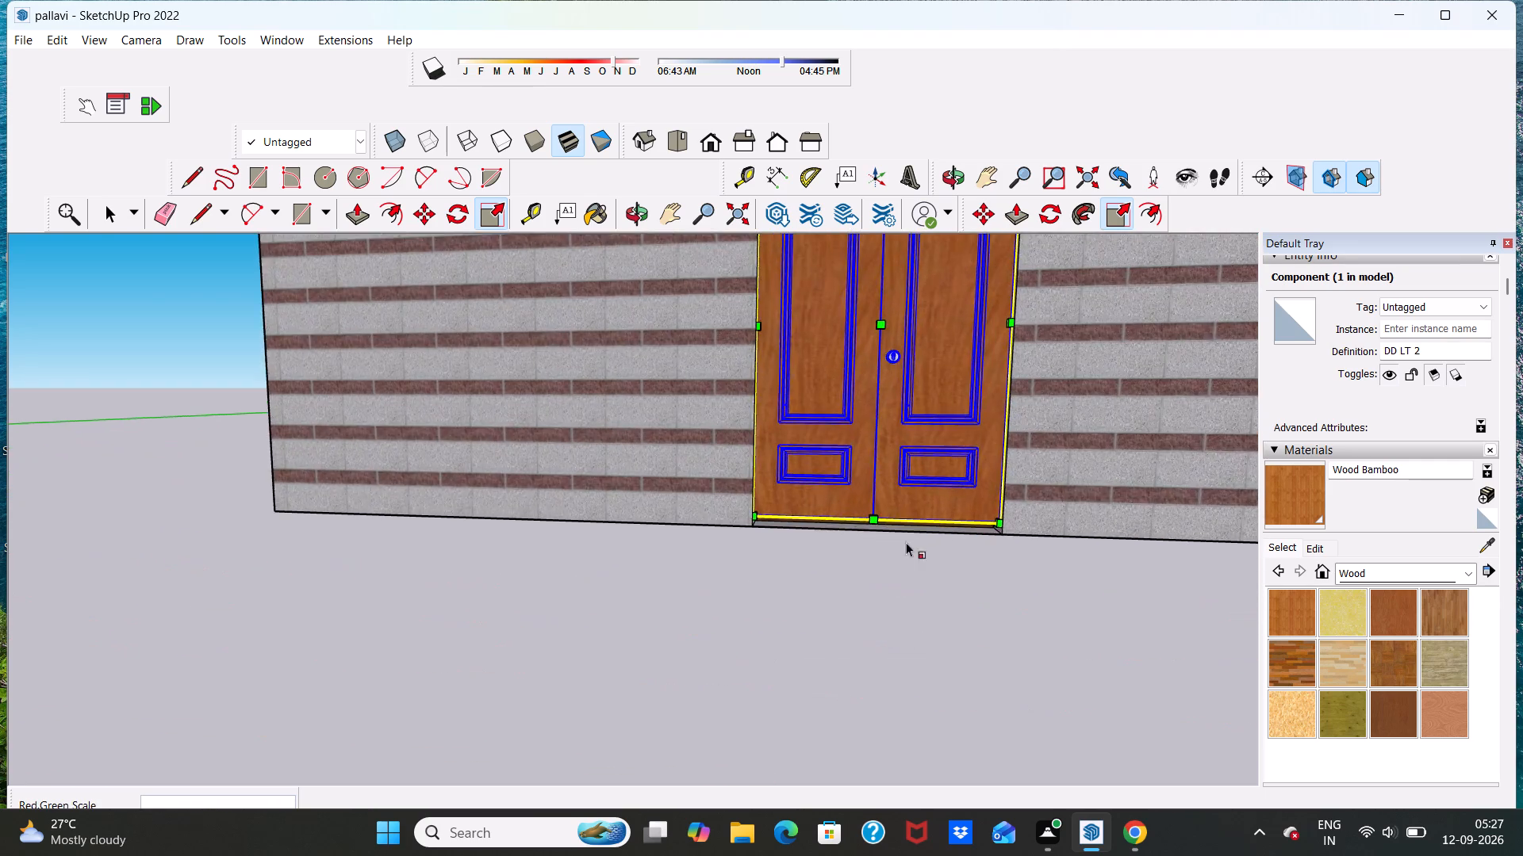
scroll(906, 542, up, 11)
click(860, 504)
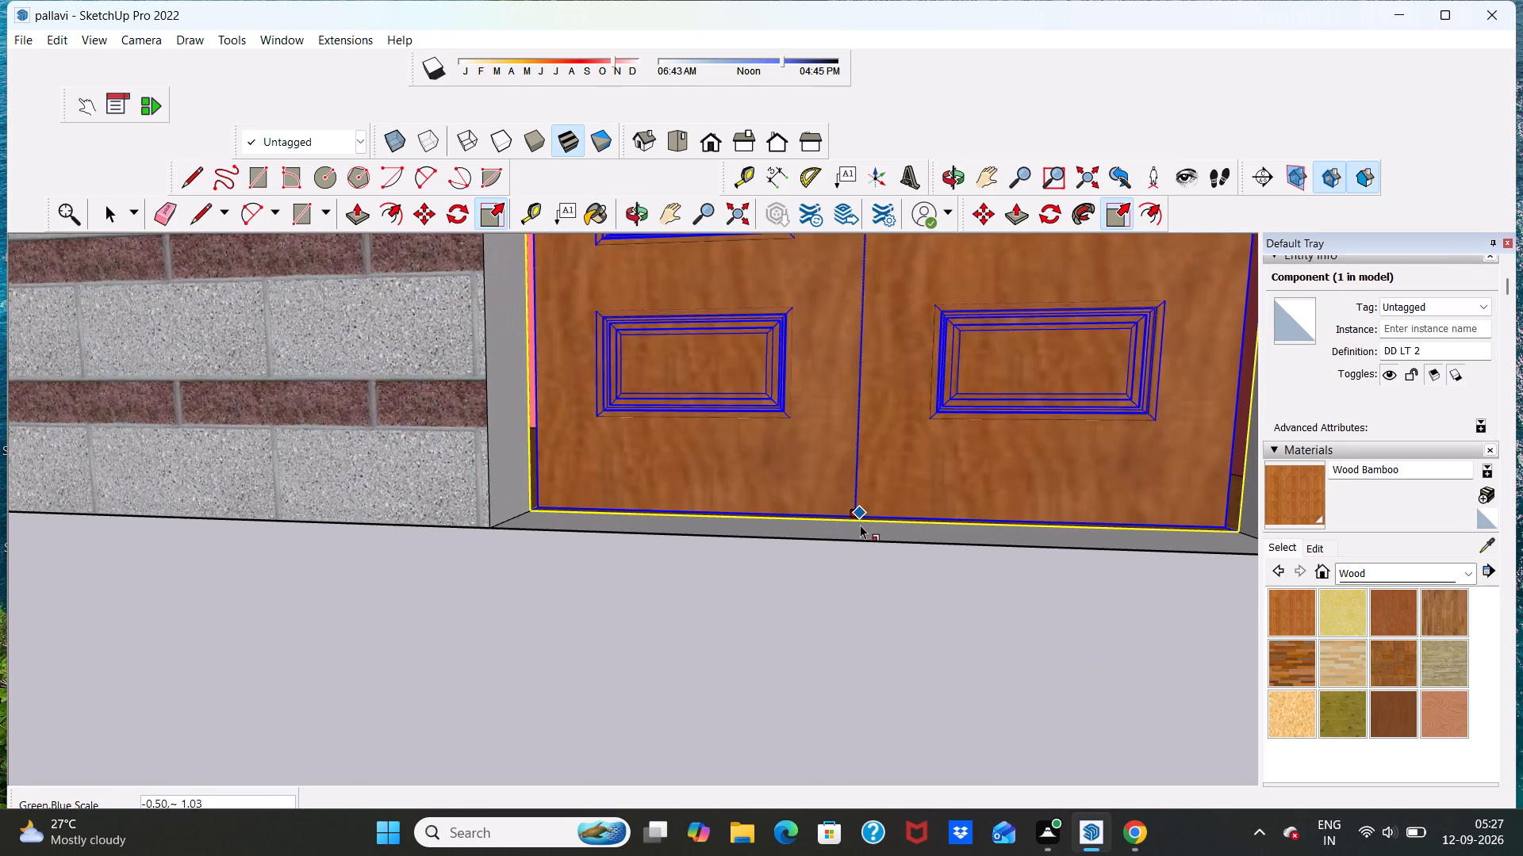
click(858, 538)
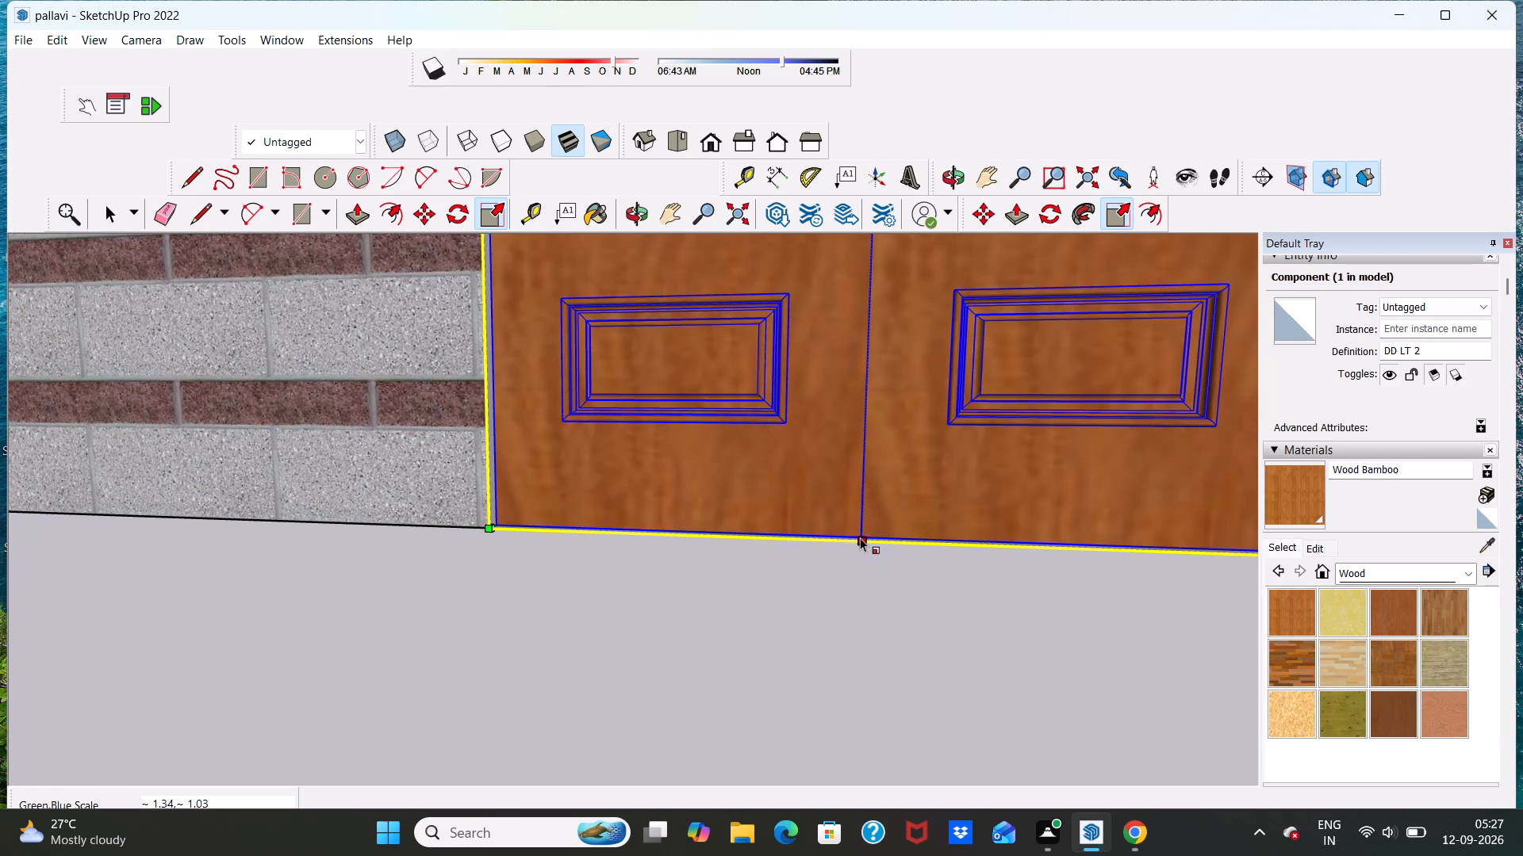
scroll(864, 533, down, 20)
scroll(864, 533, down, 4)
scroll(865, 369, up, 15)
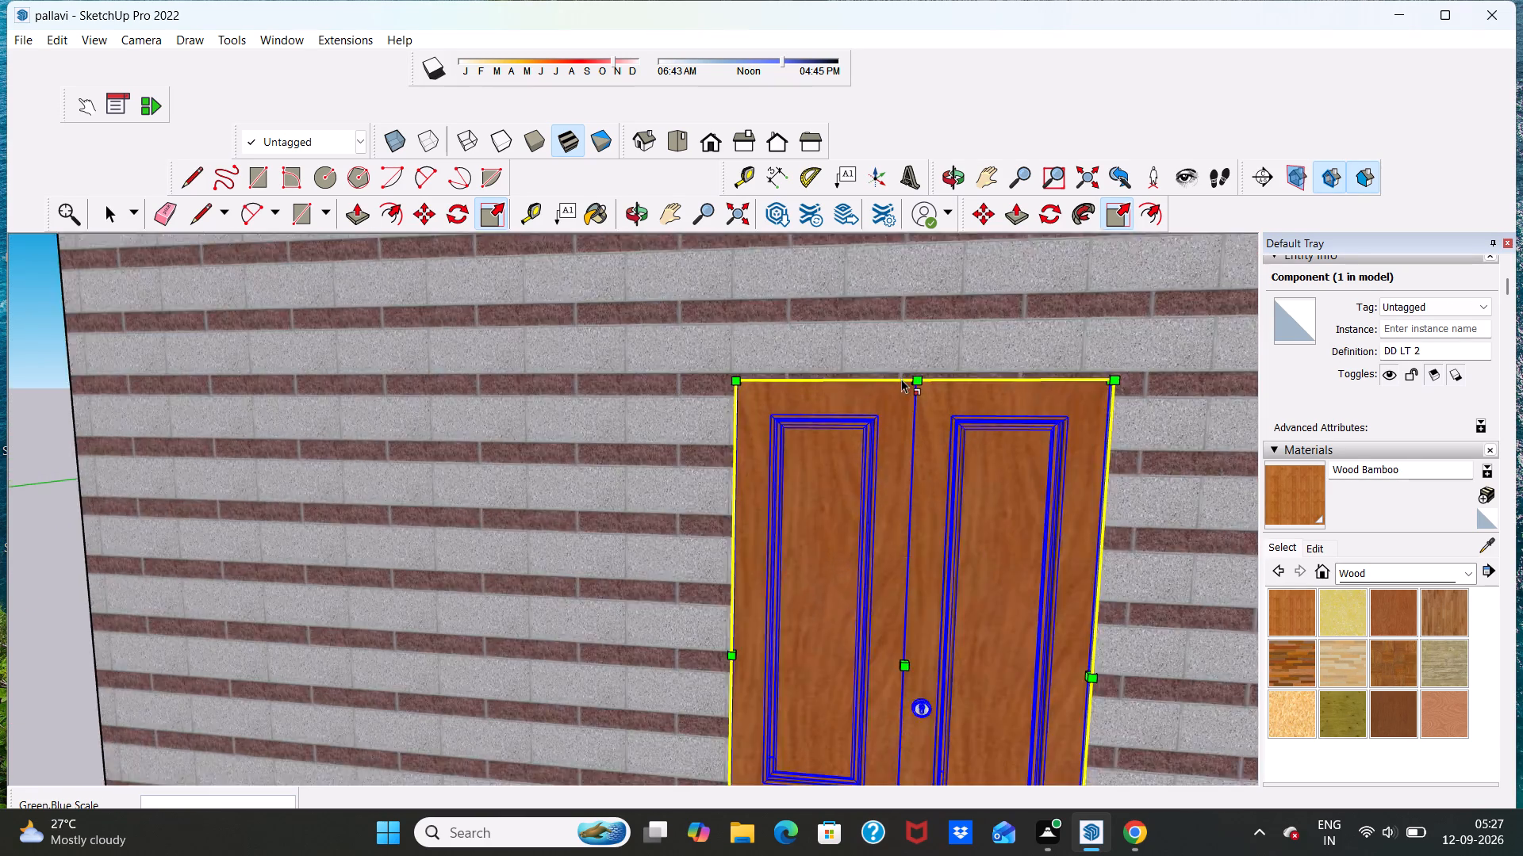
scroll(901, 379, up, 9)
scroll(949, 412, down, 13)
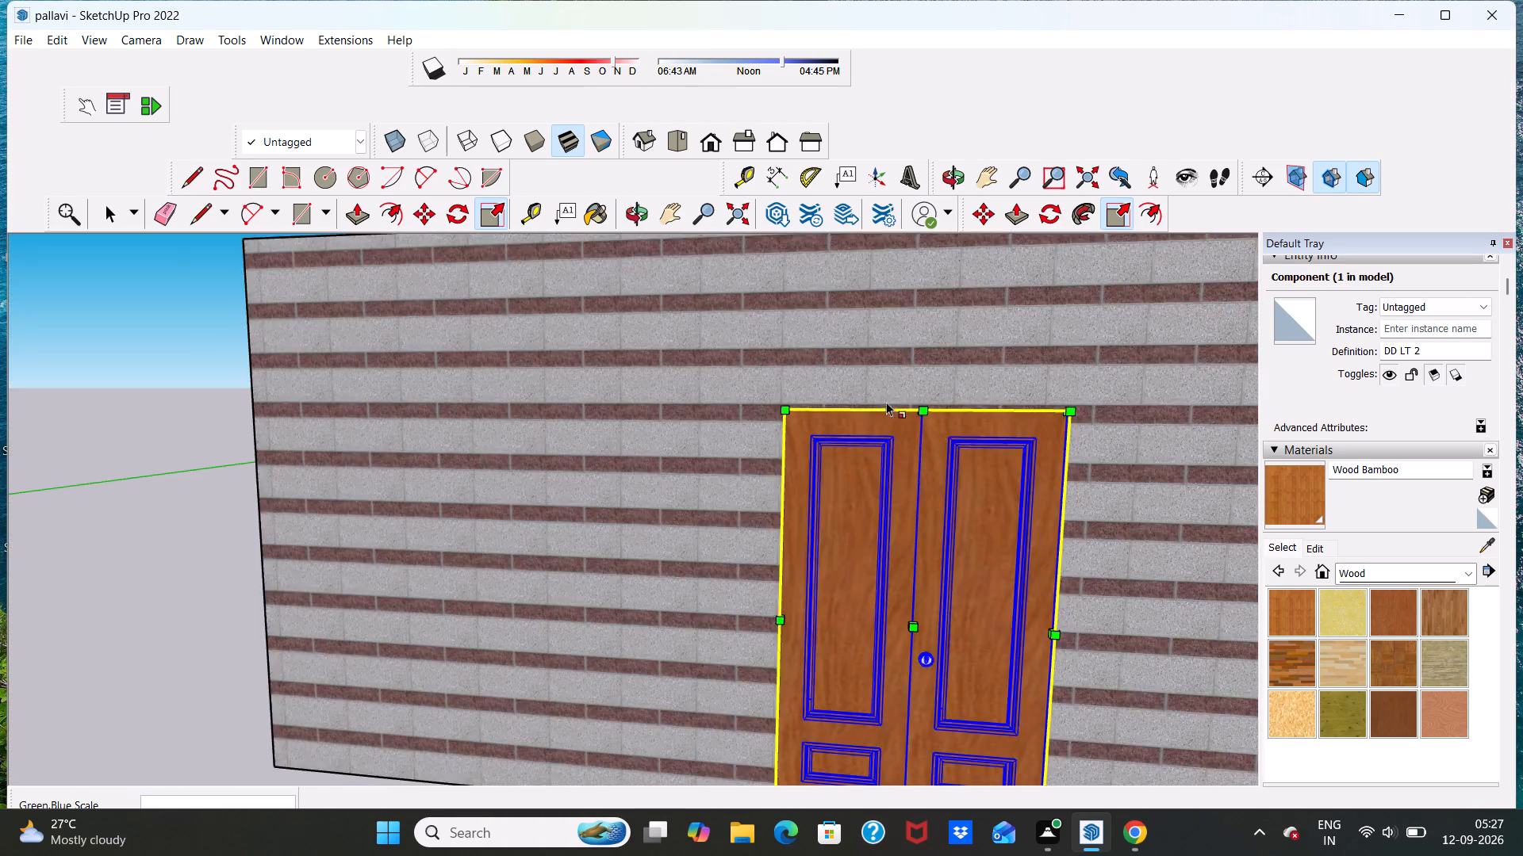
scroll(886, 402, down, 12)
key(space)
click(938, 680)
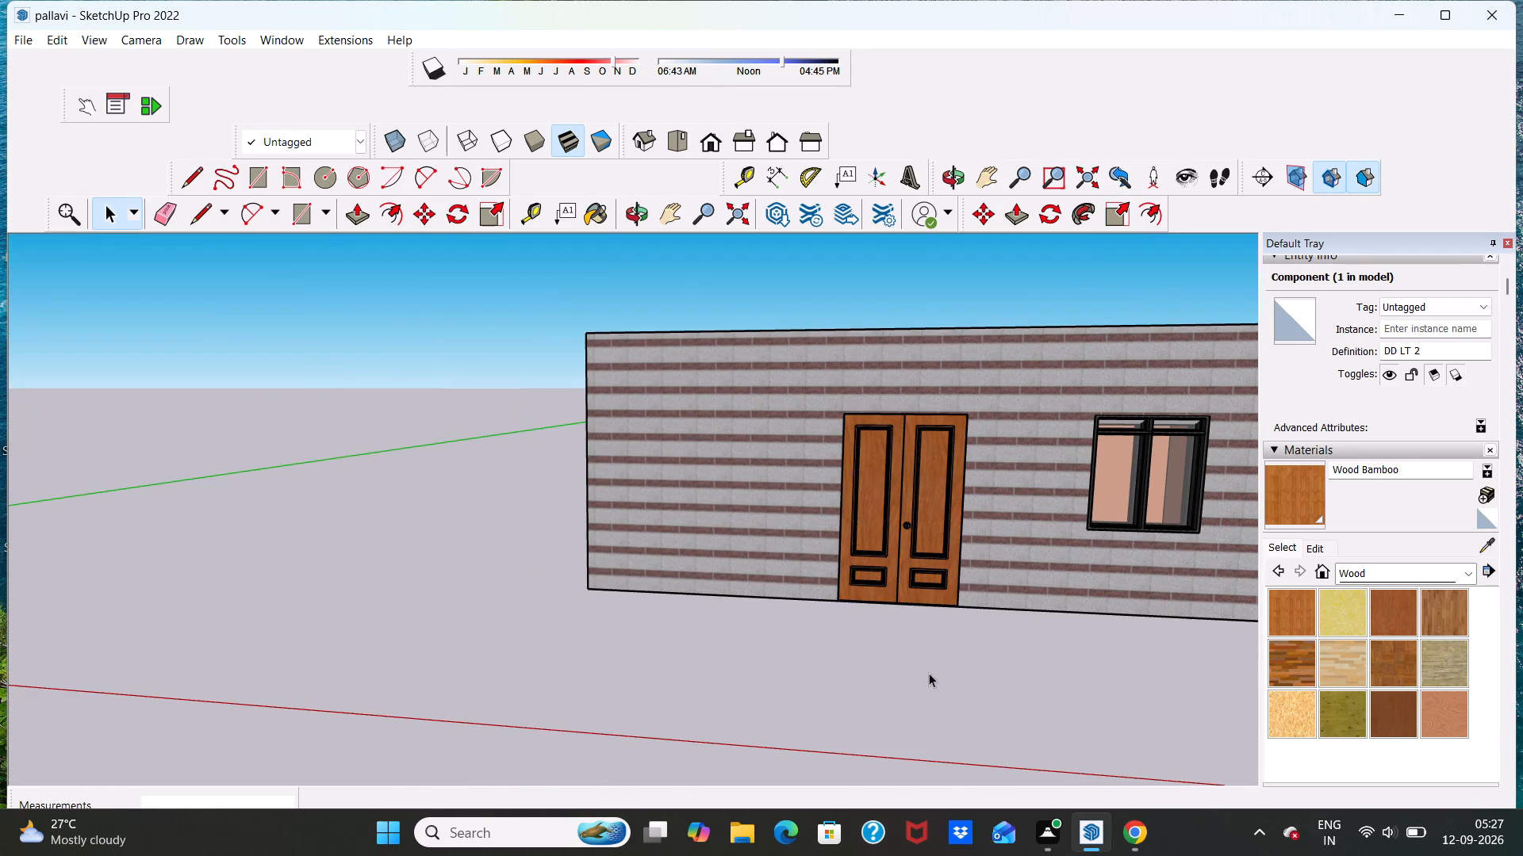
Examine how the rescaled double door fills the front doorway, both close up and against the whole house.
scroll(929, 465, up, 12)
scroll(873, 432, down, 3)
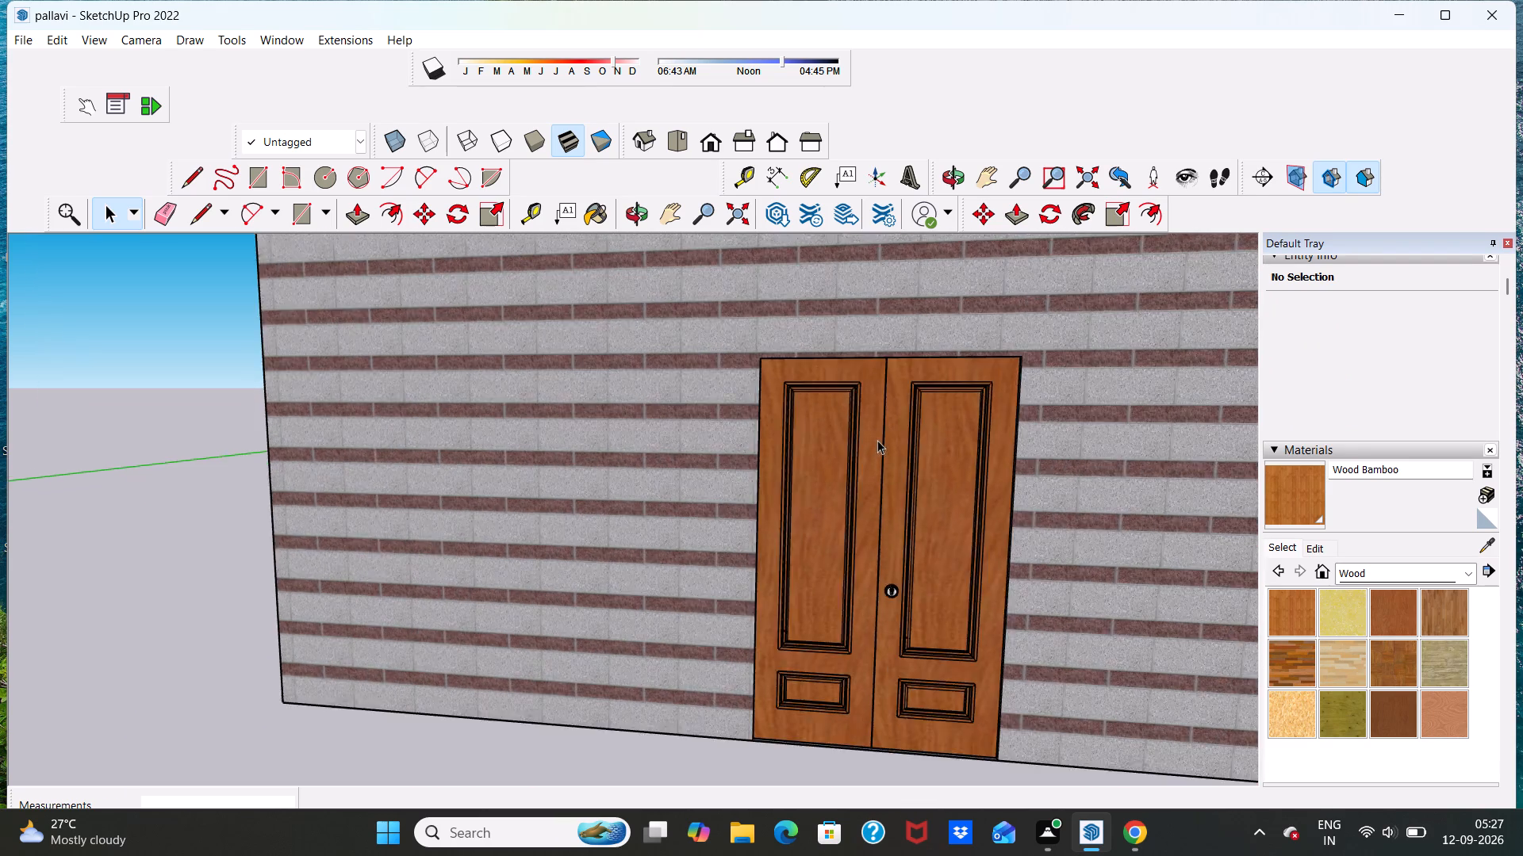
scroll(877, 440, down, 20)
scroll(877, 503, up, 8)
scroll(883, 489, down, 15)
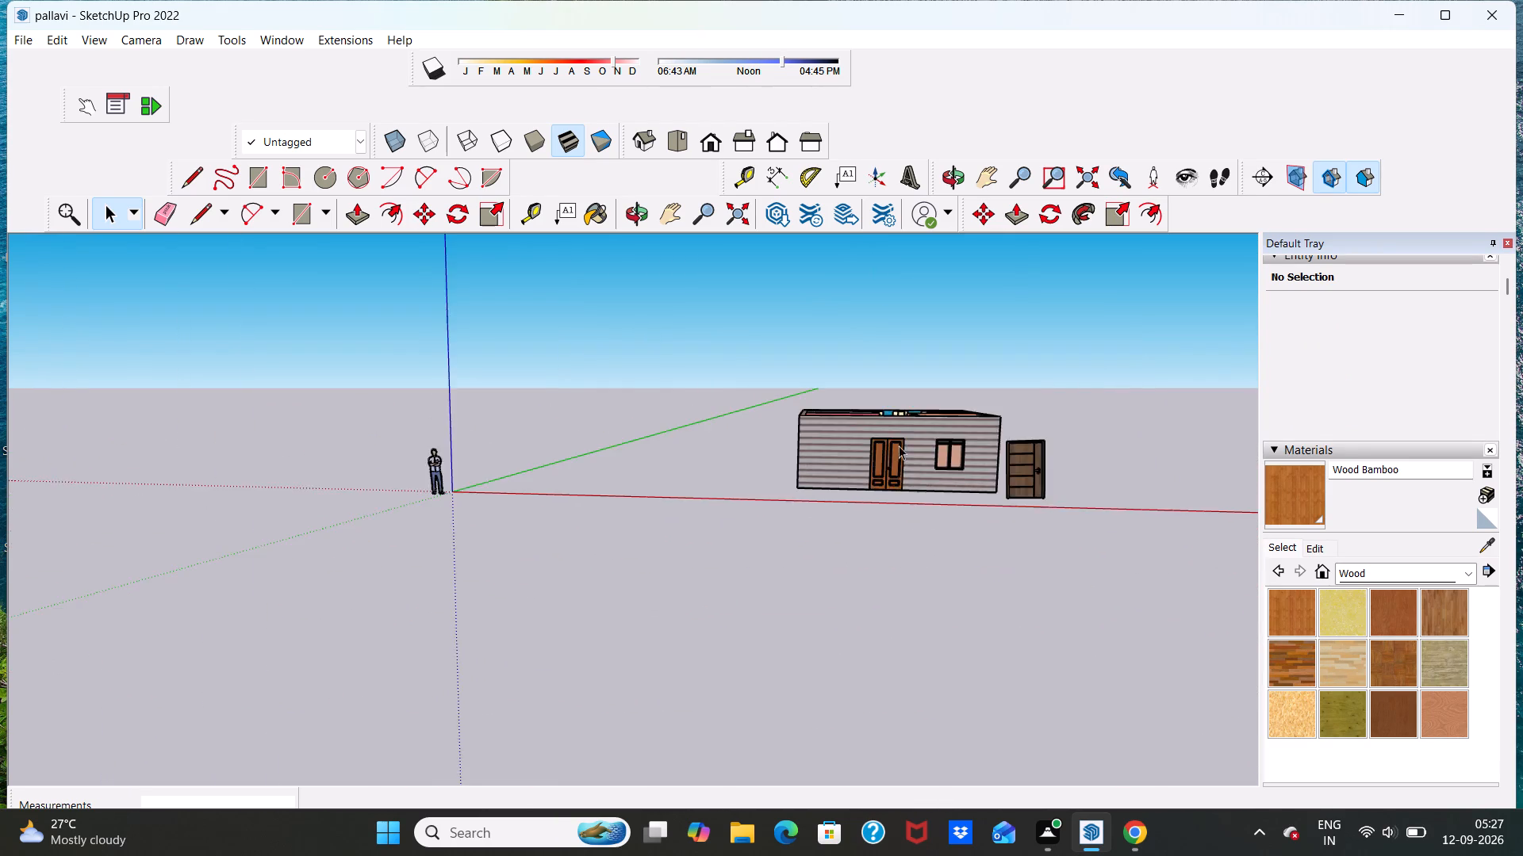
scroll(899, 445, up, 20)
scroll(899, 445, up, 9)
scroll(820, 464, down, 6)
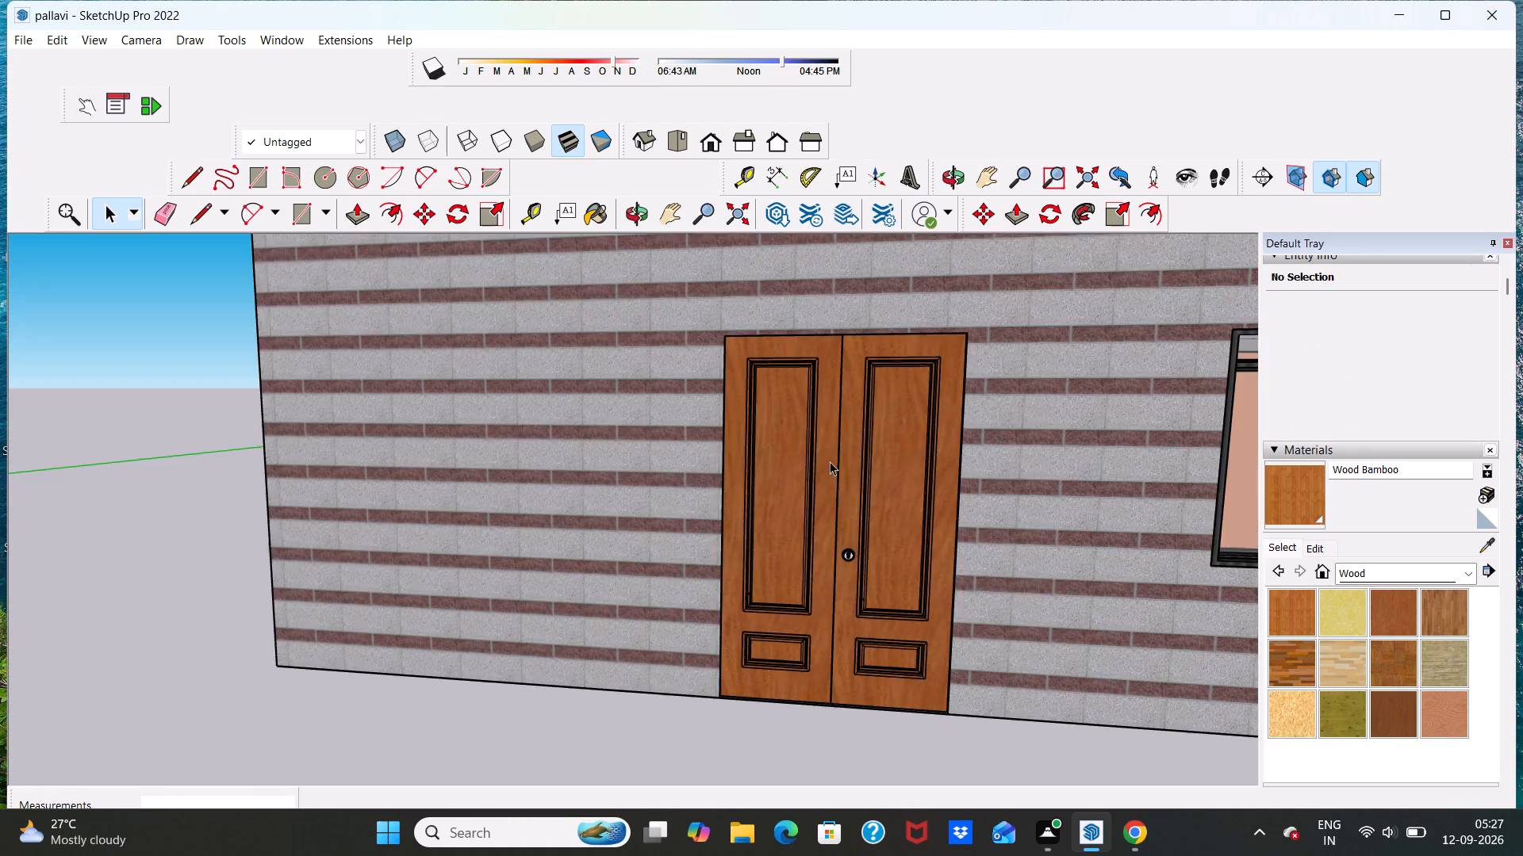
scroll(830, 461, down, 18)
scroll(842, 444, up, 20)
scroll(842, 444, up, 4)
scroll(851, 457, down, 10)
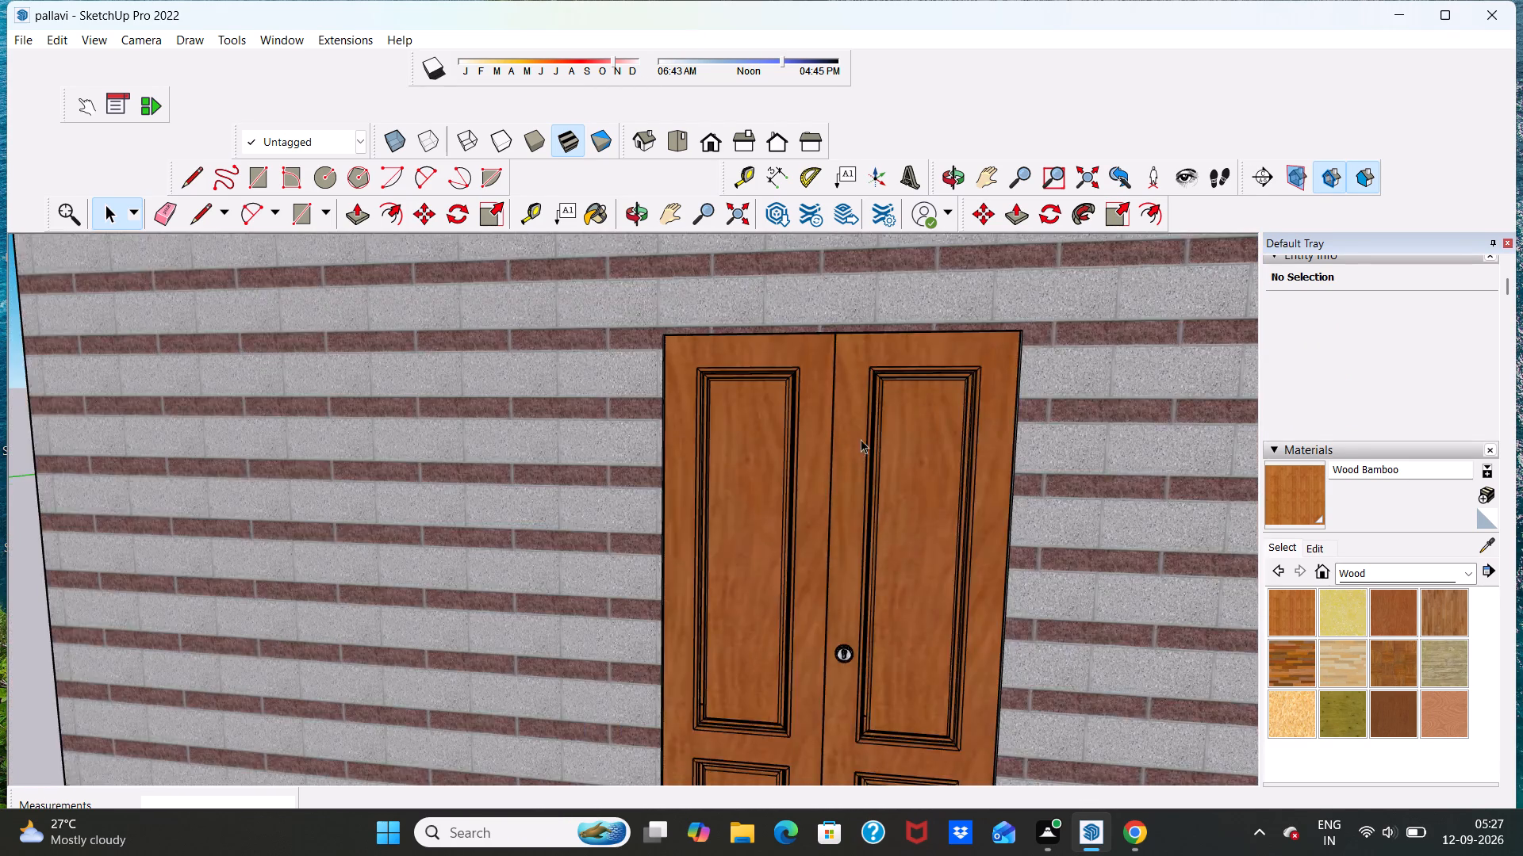
scroll(861, 439, down, 20)
scroll(861, 439, down, 7)
scroll(871, 538, up, 7)
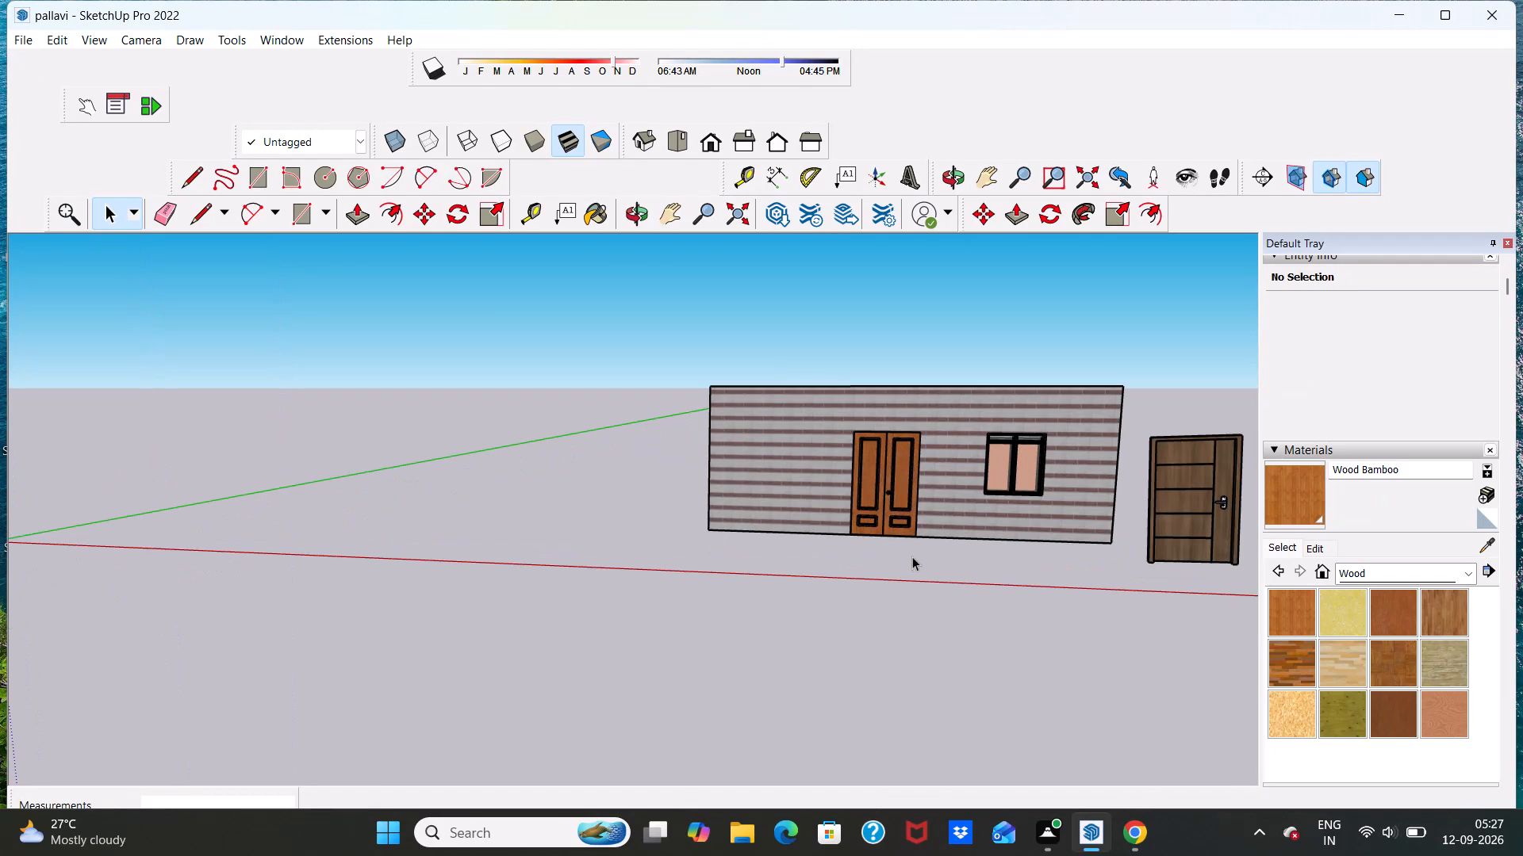
Select the double door, examine its lock and leaf surfaces up close, and deselect it.
click(912, 555)
click(898, 514)
scroll(887, 480, up, 12)
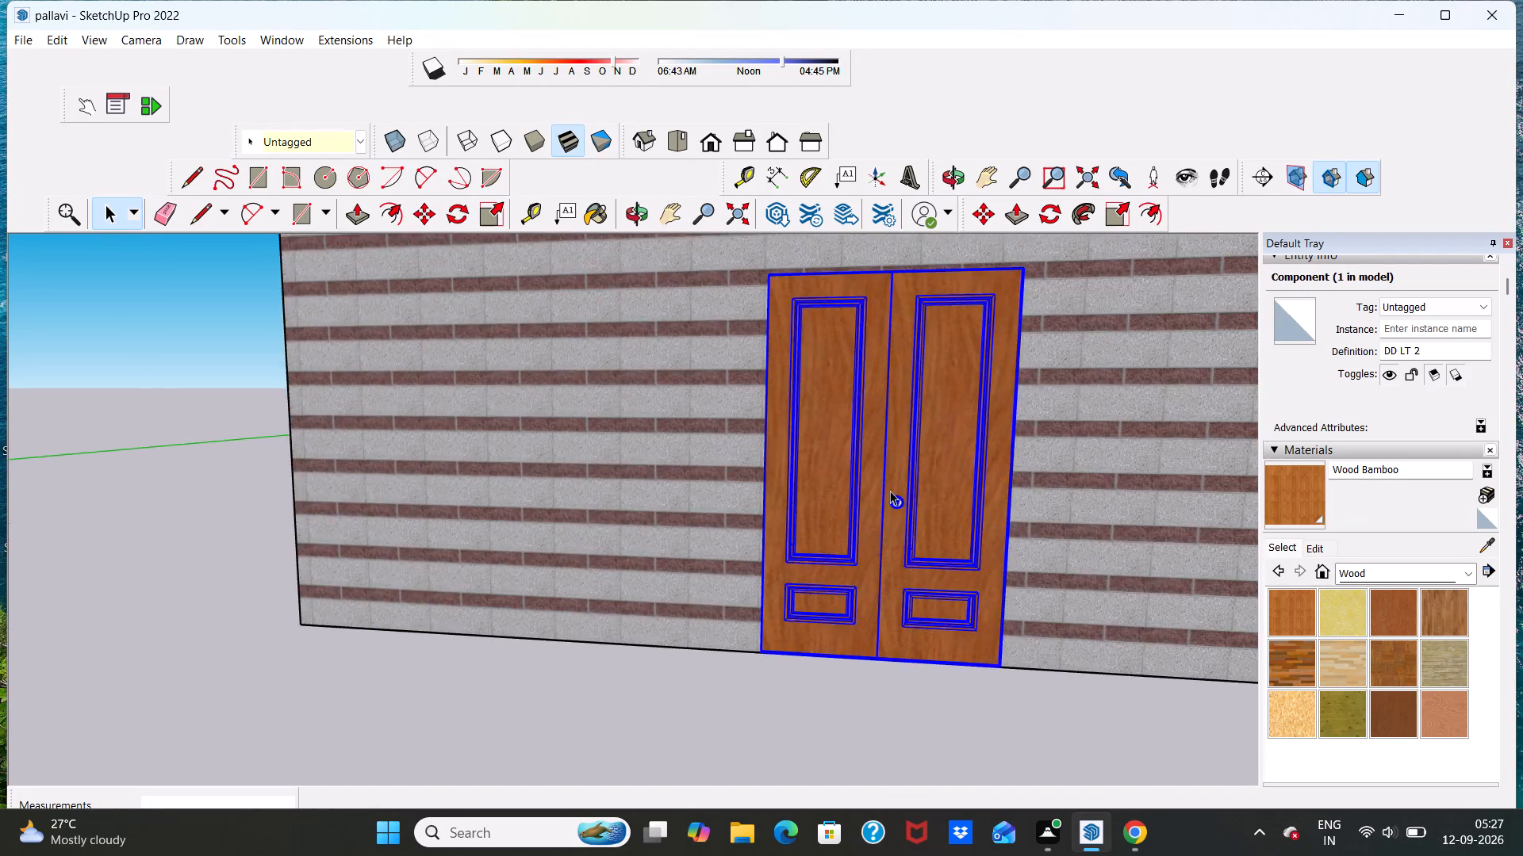
scroll(890, 491, up, 9)
scroll(889, 477, down, 20)
scroll(889, 477, down, 3)
scroll(907, 499, up, 2)
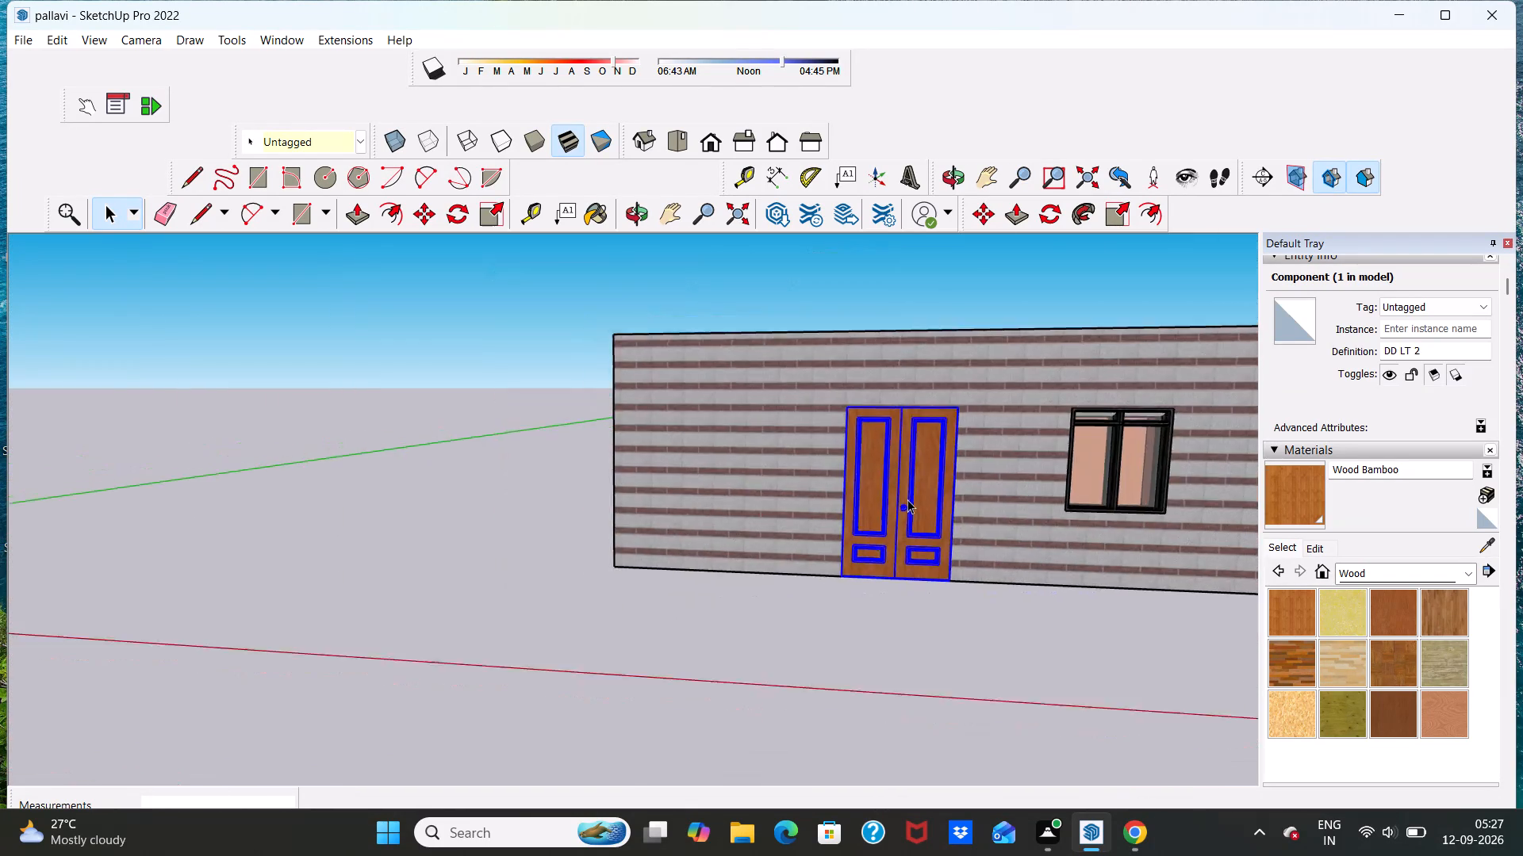
scroll(907, 499, up, 20)
scroll(903, 543, up, 10)
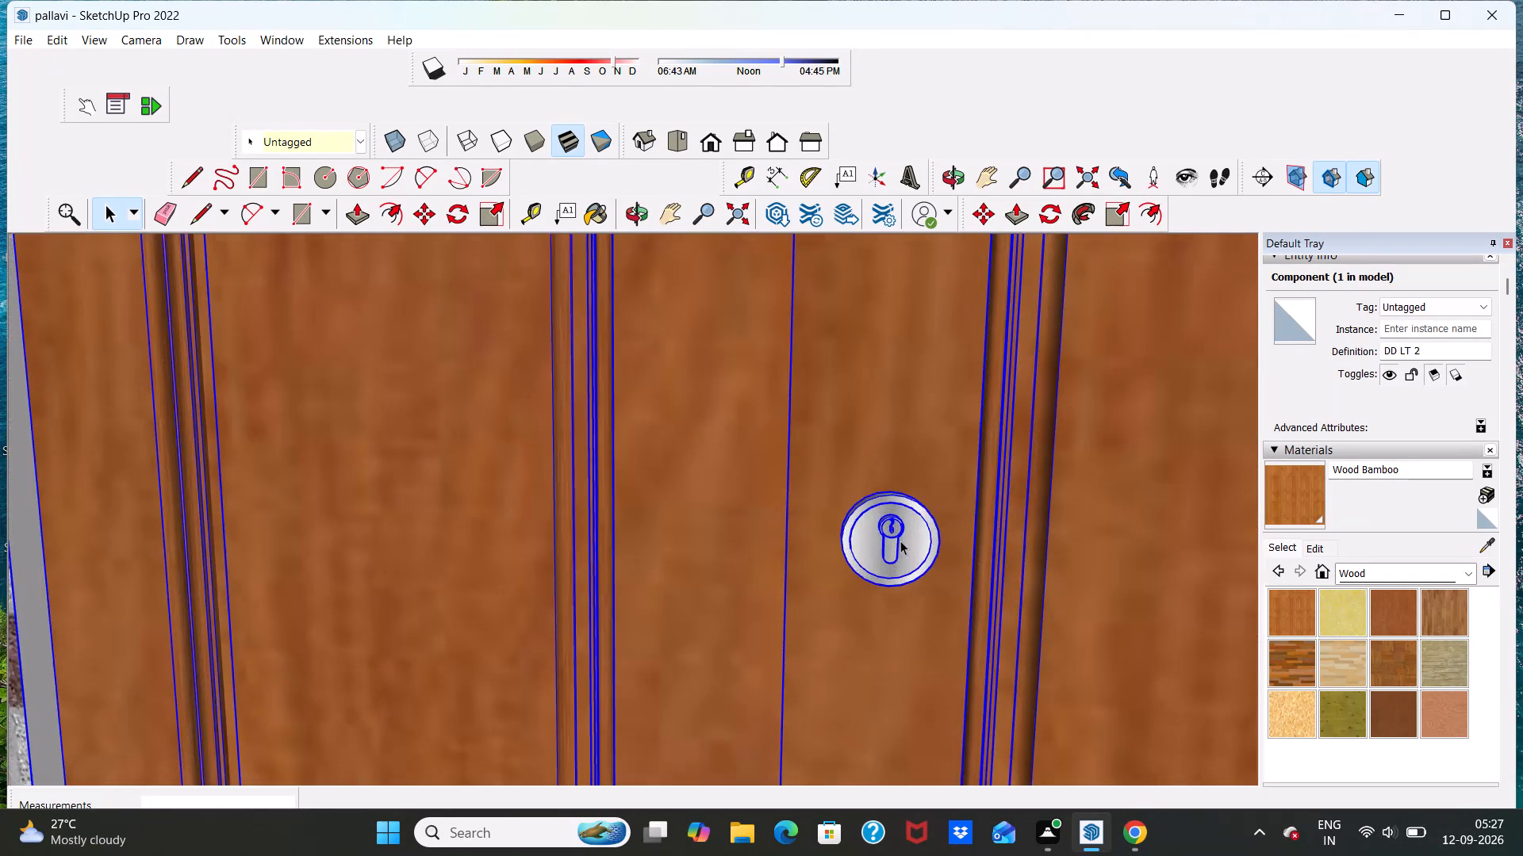
scroll(893, 525, up, 6)
scroll(892, 521, down, 16)
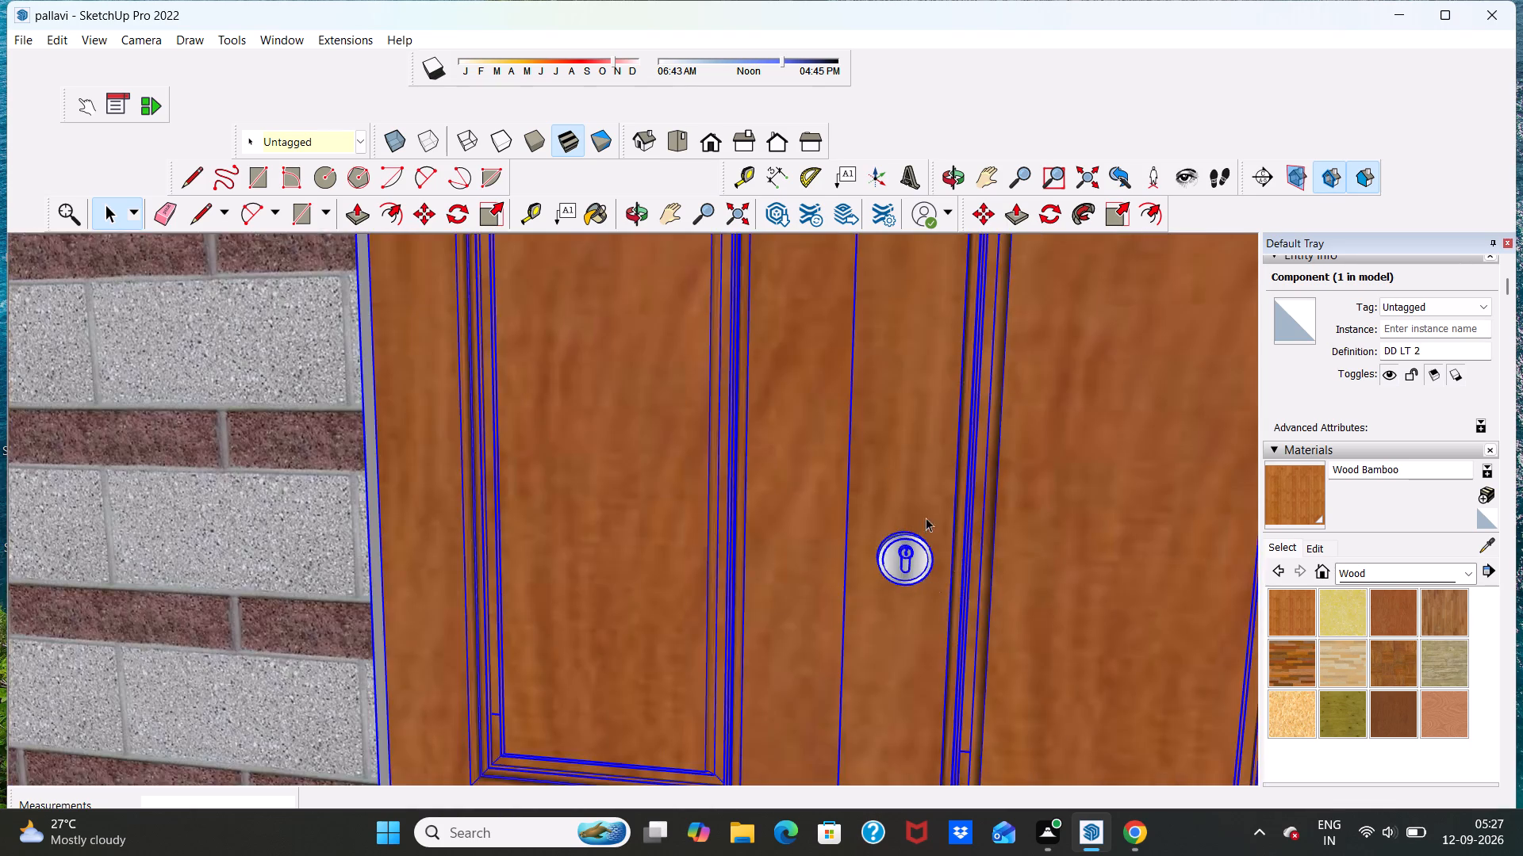
scroll(926, 518, down, 20)
scroll(926, 518, down, 9)
click(896, 644)
Delete the spare single door standing beside the house.
scroll(894, 553, down, 7)
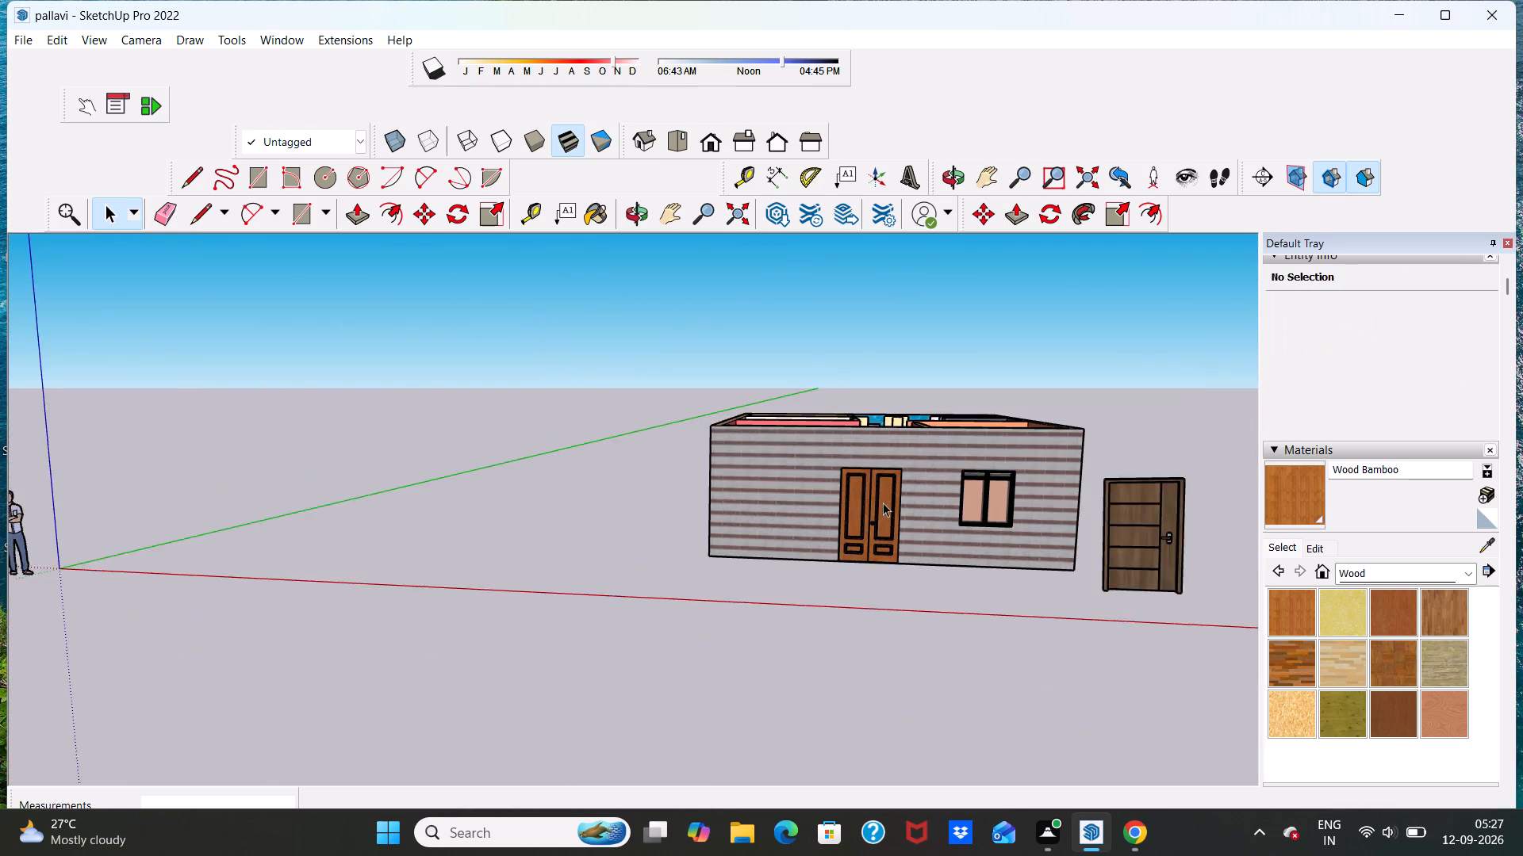
scroll(883, 503, down, 3)
scroll(1123, 590, up, 6)
click(1137, 554)
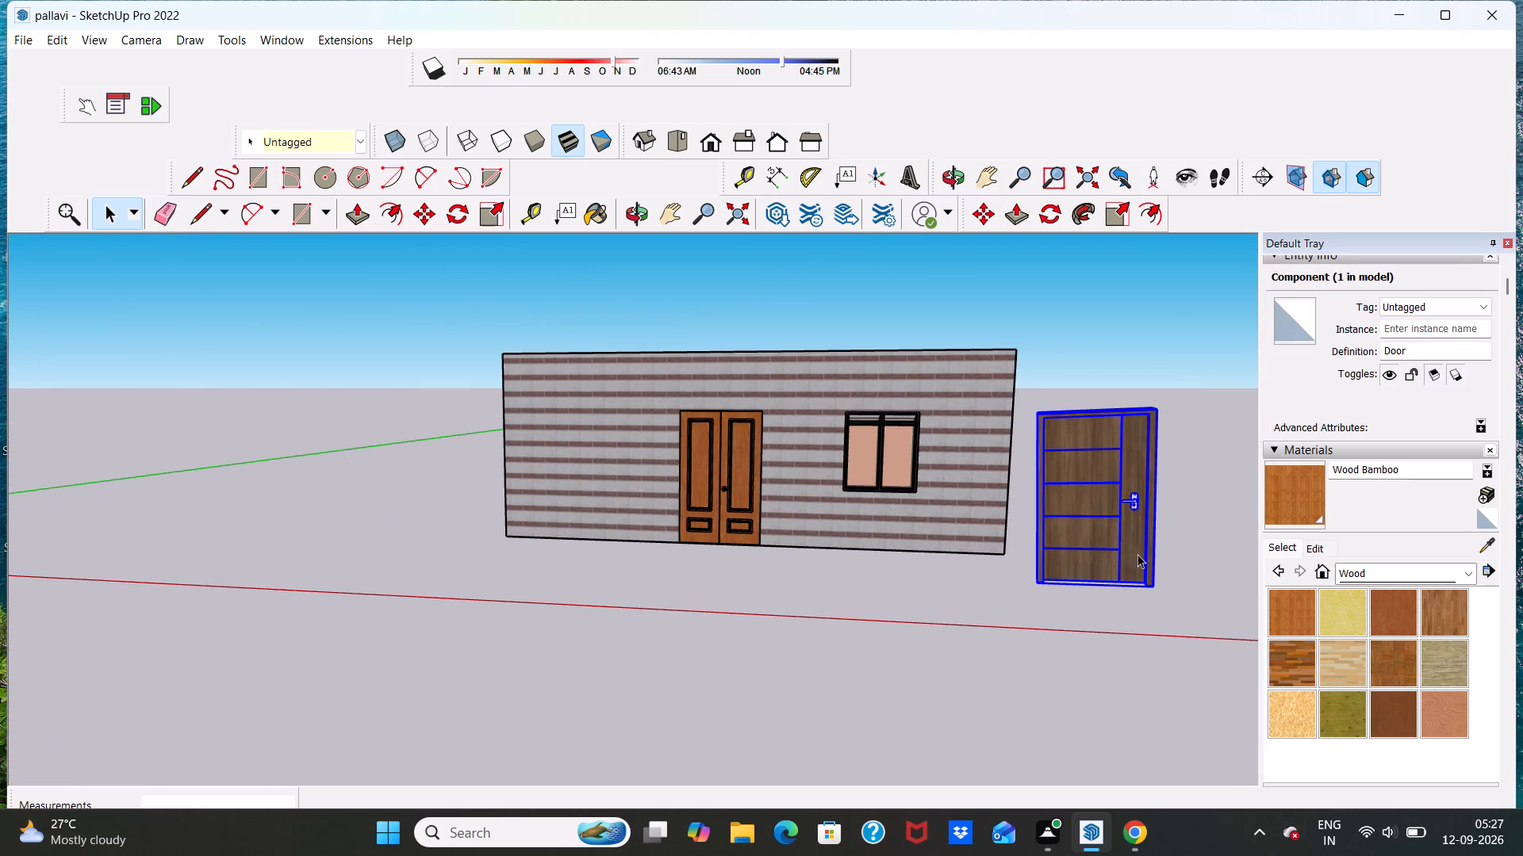
key(Delete)
Copy the fixed glass window from the front wall along the red axis to the open space beyond the house corner.
scroll(1120, 545, down, 6)
scroll(914, 464, up, 15)
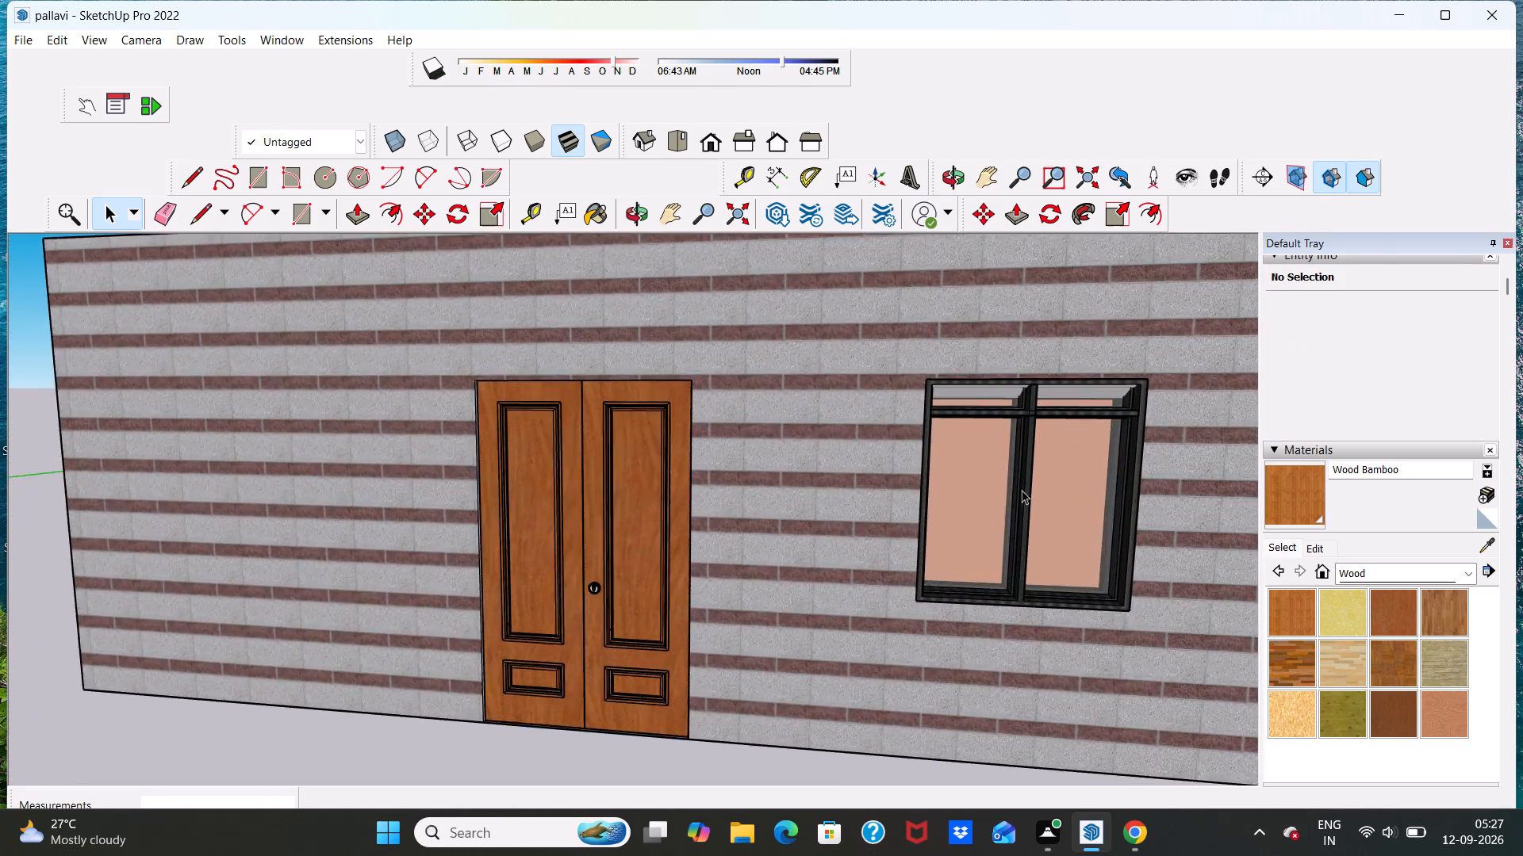
scroll(1022, 489, down, 7)
click(1019, 500)
scroll(998, 492, down, 16)
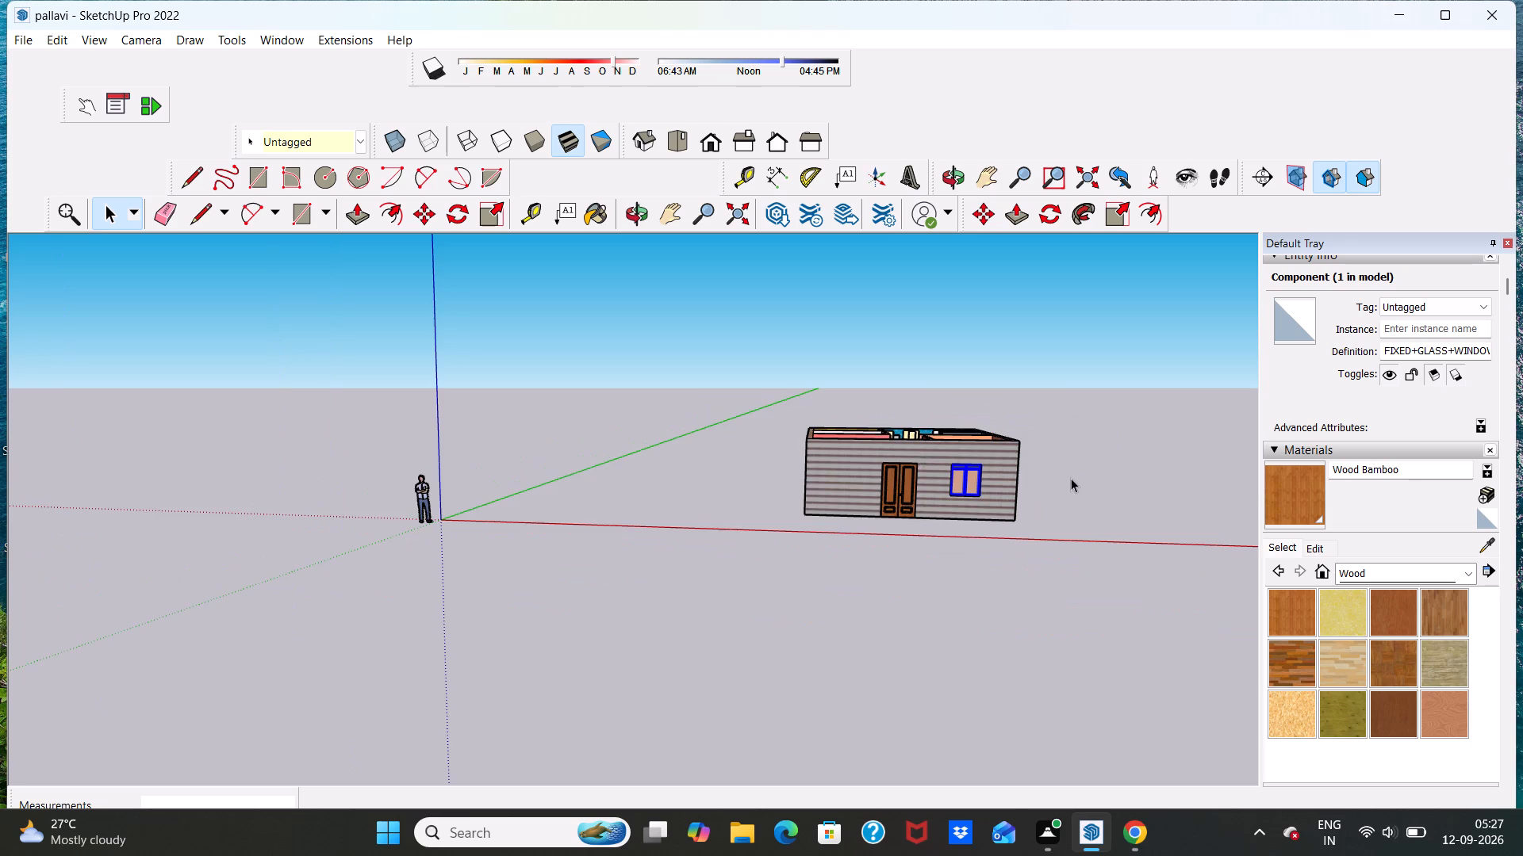
scroll(1072, 478, up, 8)
click(978, 215)
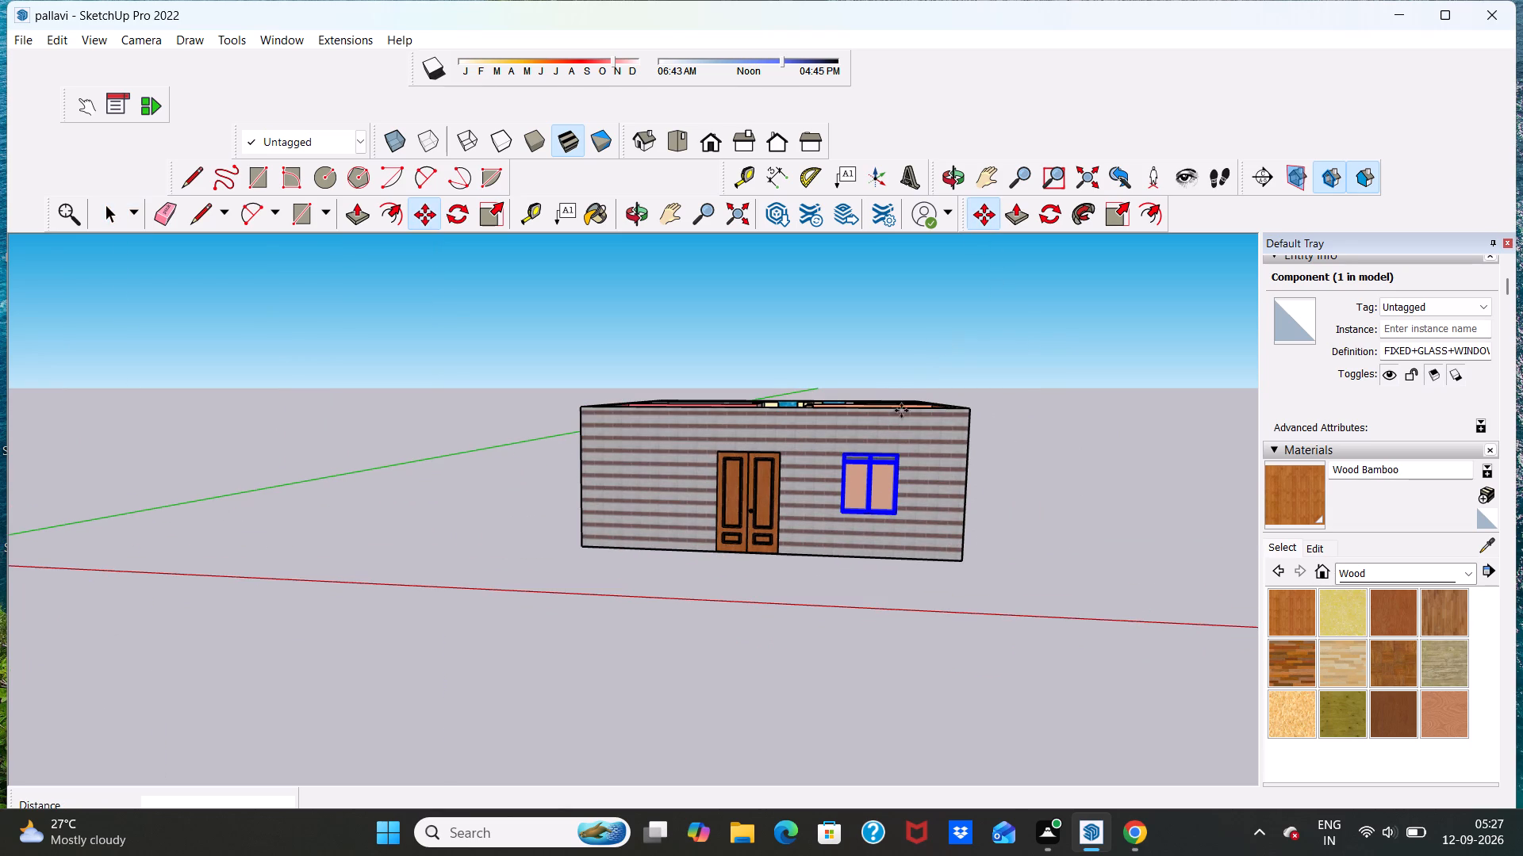
click(903, 457)
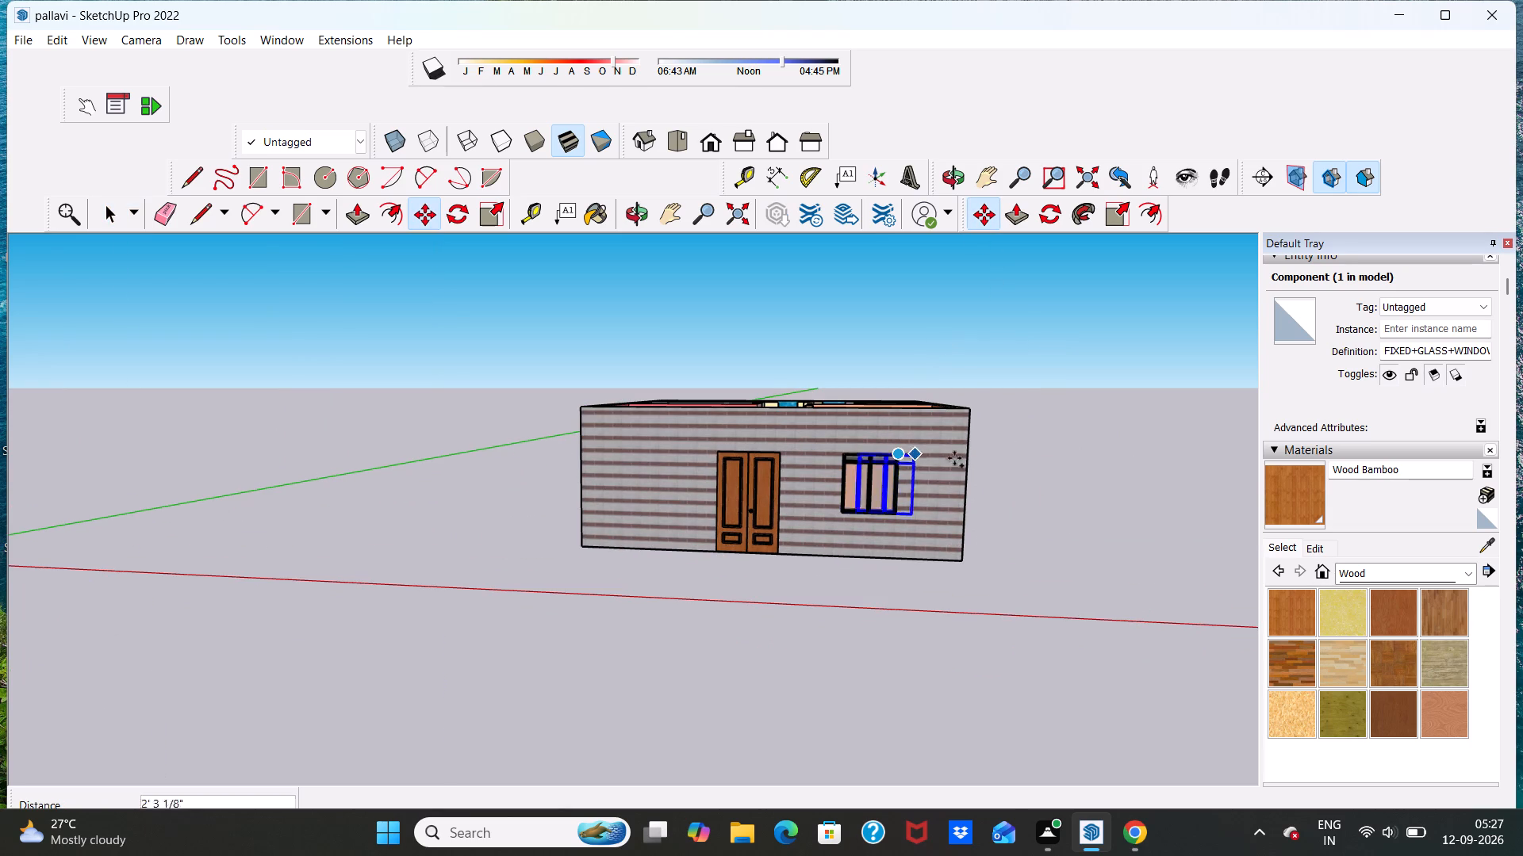
click(1080, 436)
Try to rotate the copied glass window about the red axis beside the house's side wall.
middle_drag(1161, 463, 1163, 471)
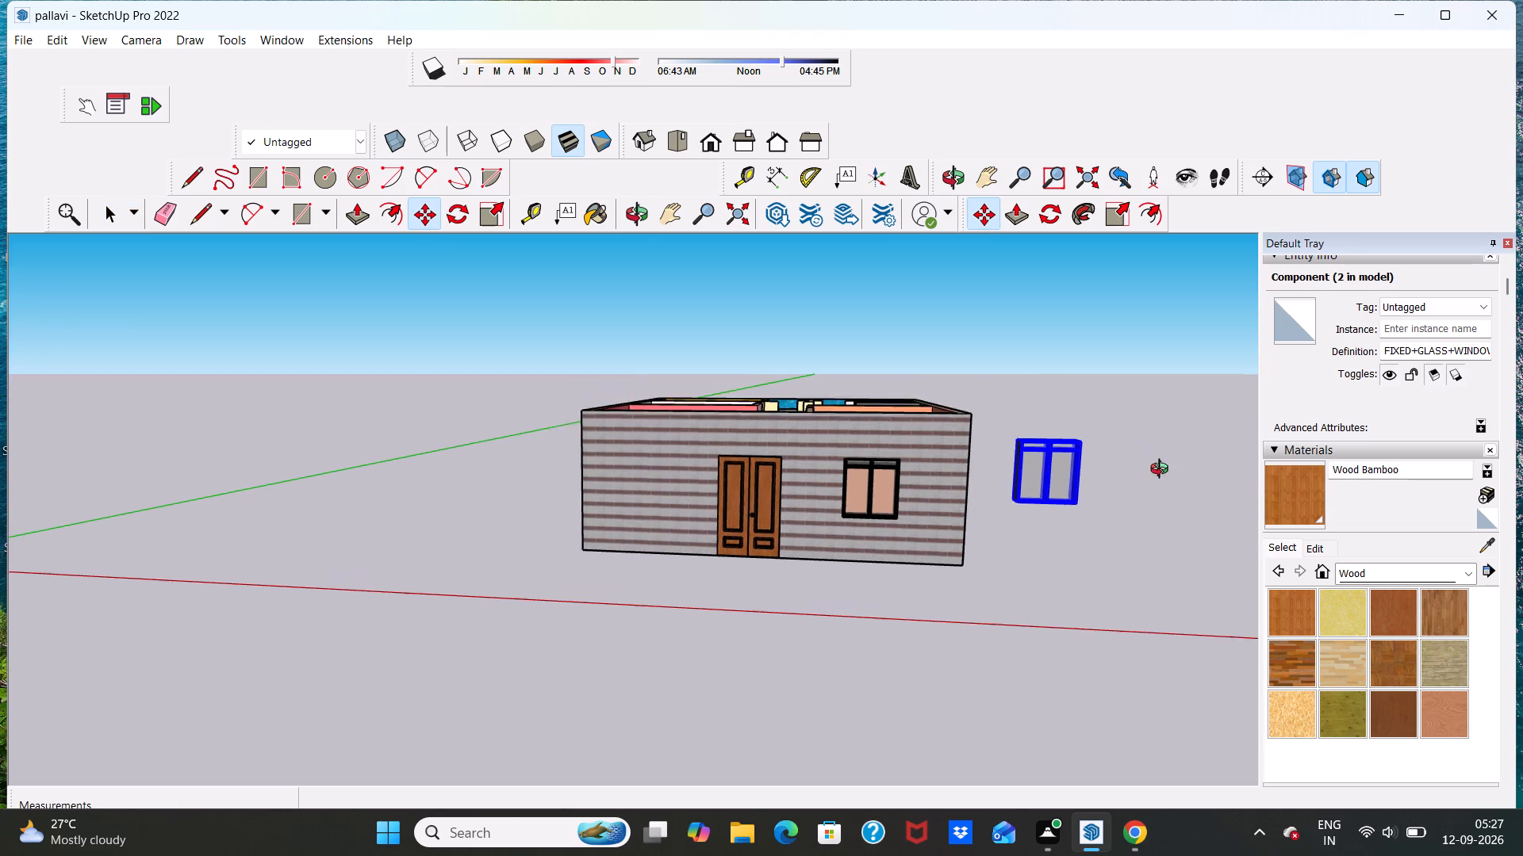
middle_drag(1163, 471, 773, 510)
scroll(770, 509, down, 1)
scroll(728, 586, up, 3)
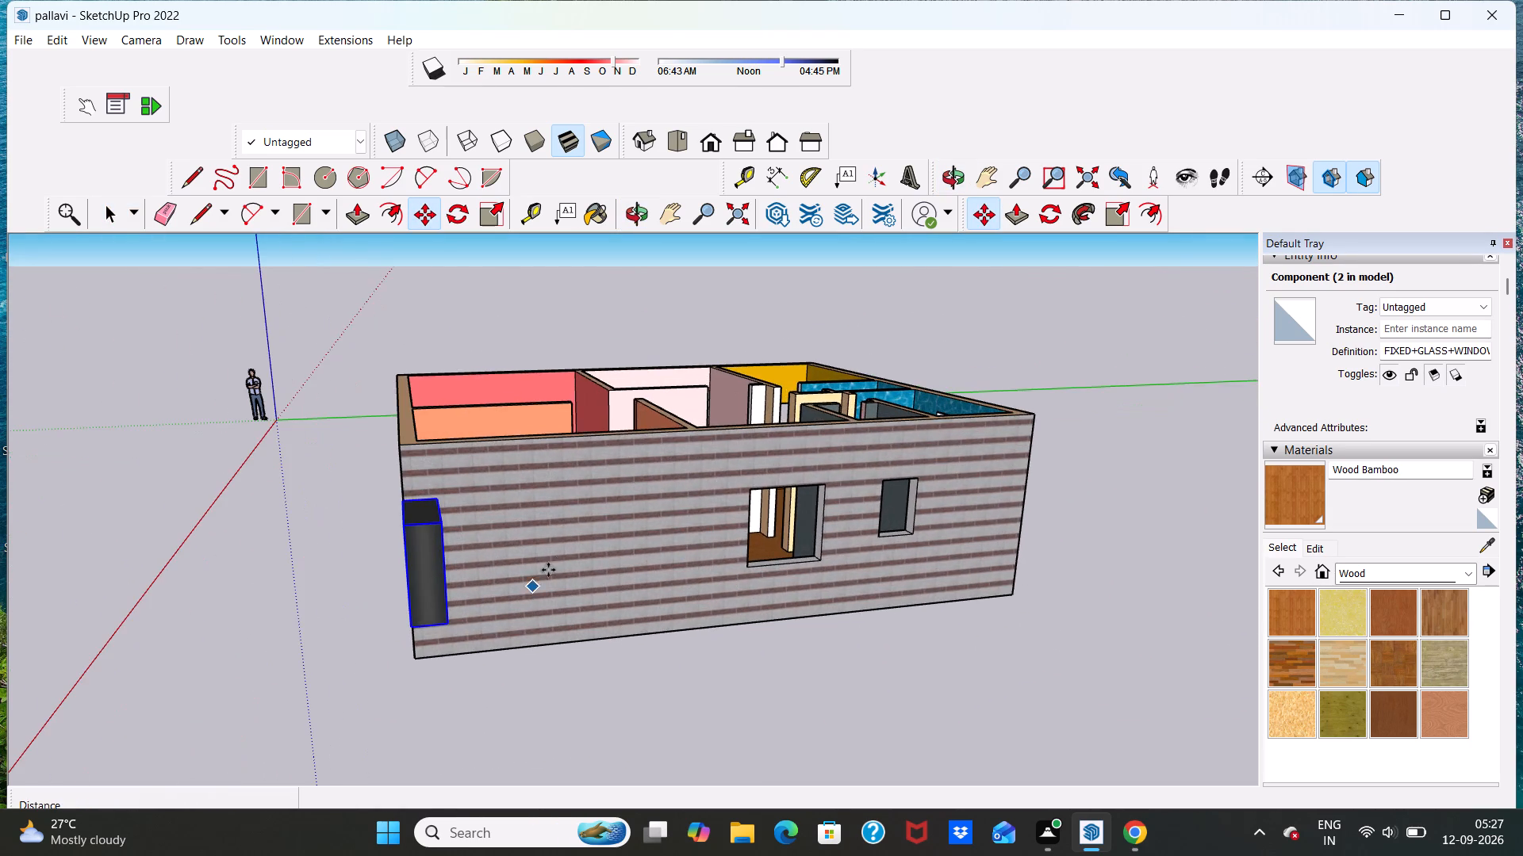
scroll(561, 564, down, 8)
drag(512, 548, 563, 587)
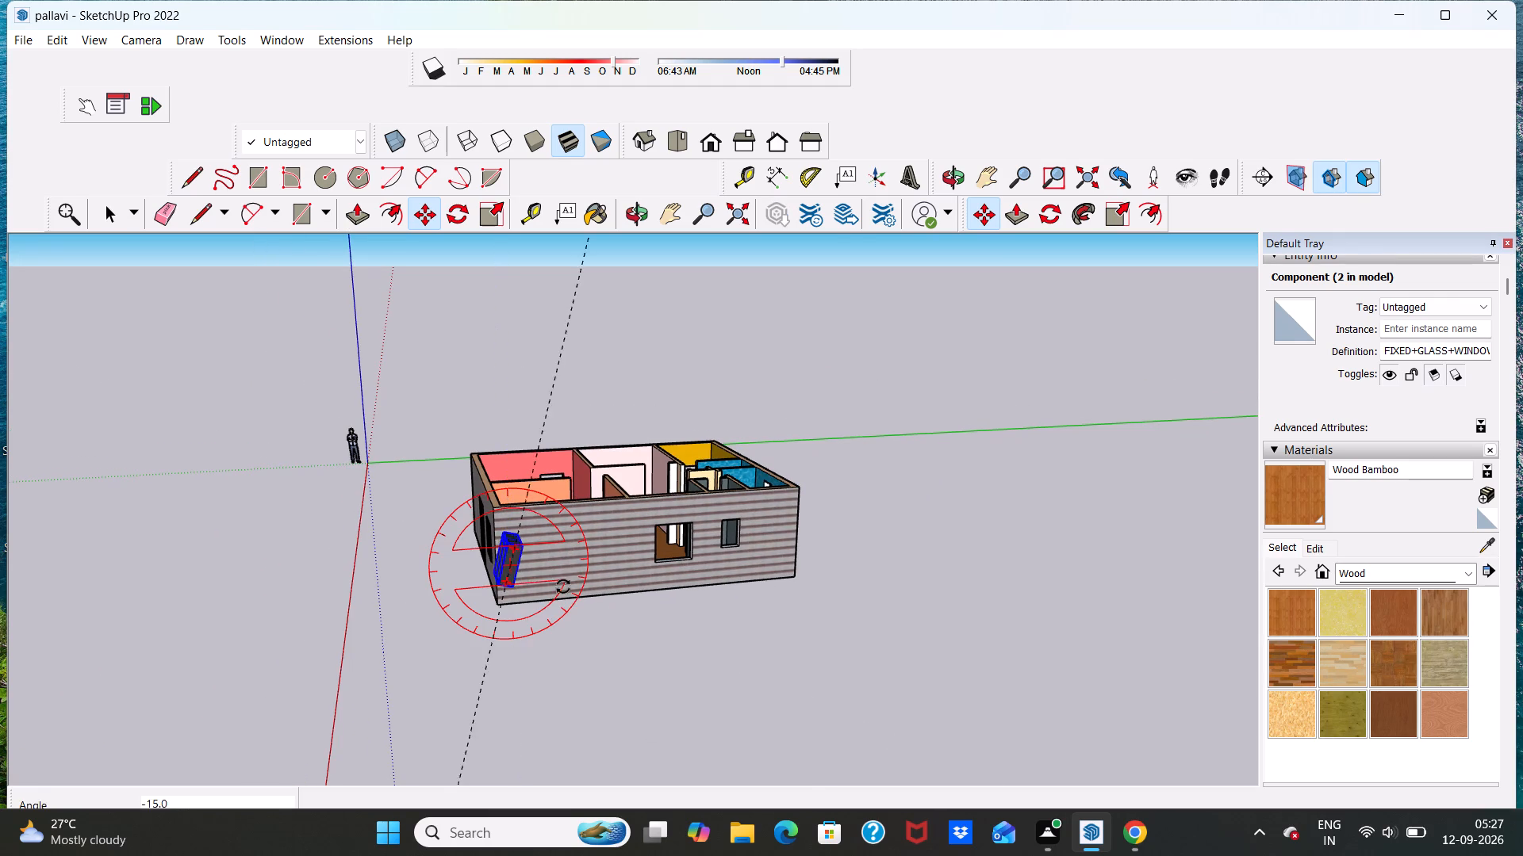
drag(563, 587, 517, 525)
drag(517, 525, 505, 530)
Move the copied glass window by its top corner to stand in front of the side wall's larger window opening.
scroll(513, 557, up, 11)
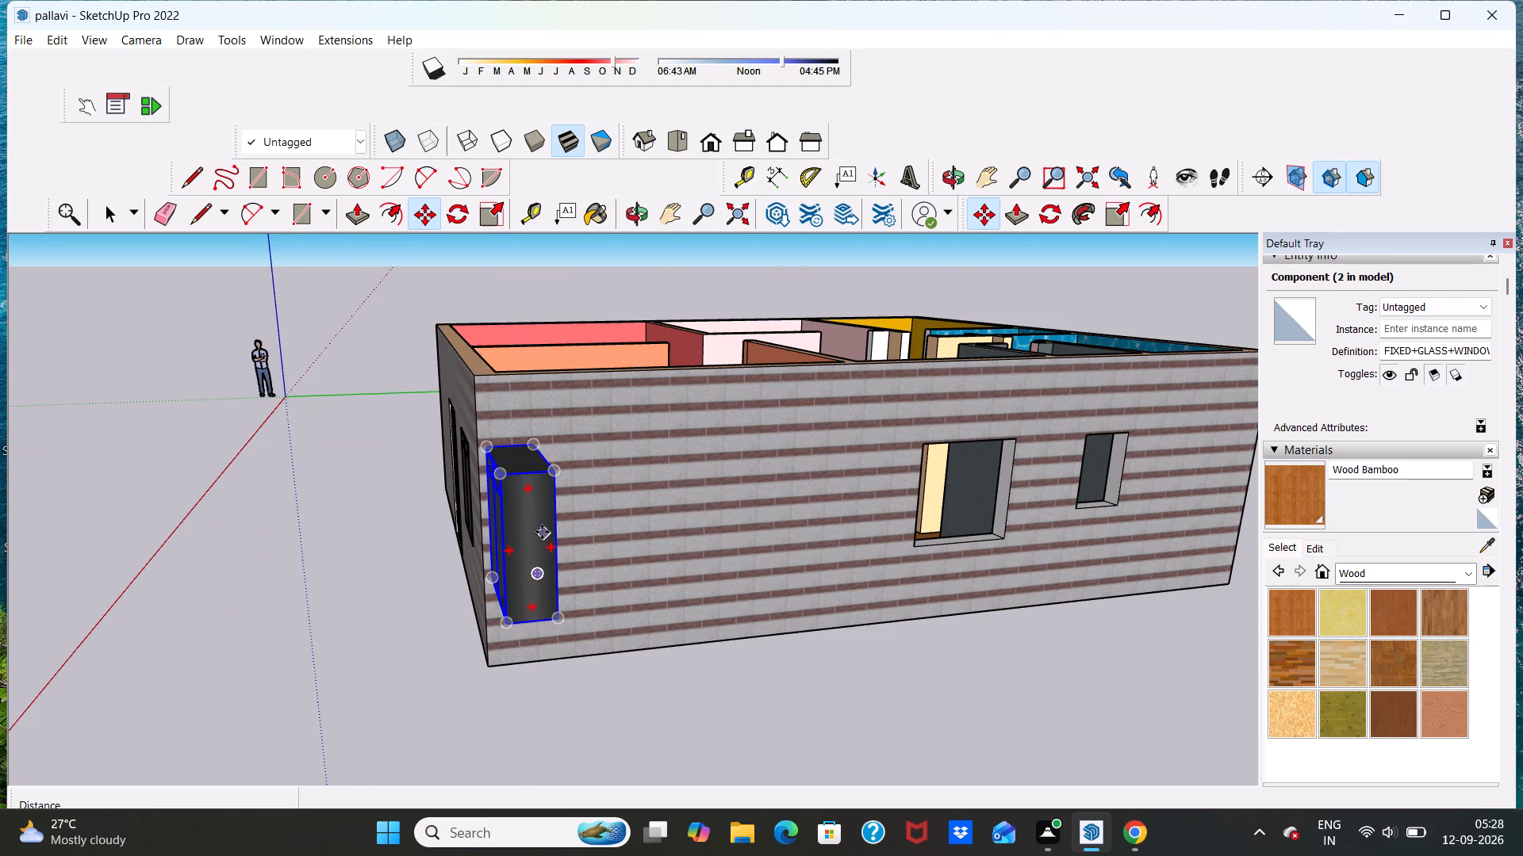
click(500, 480)
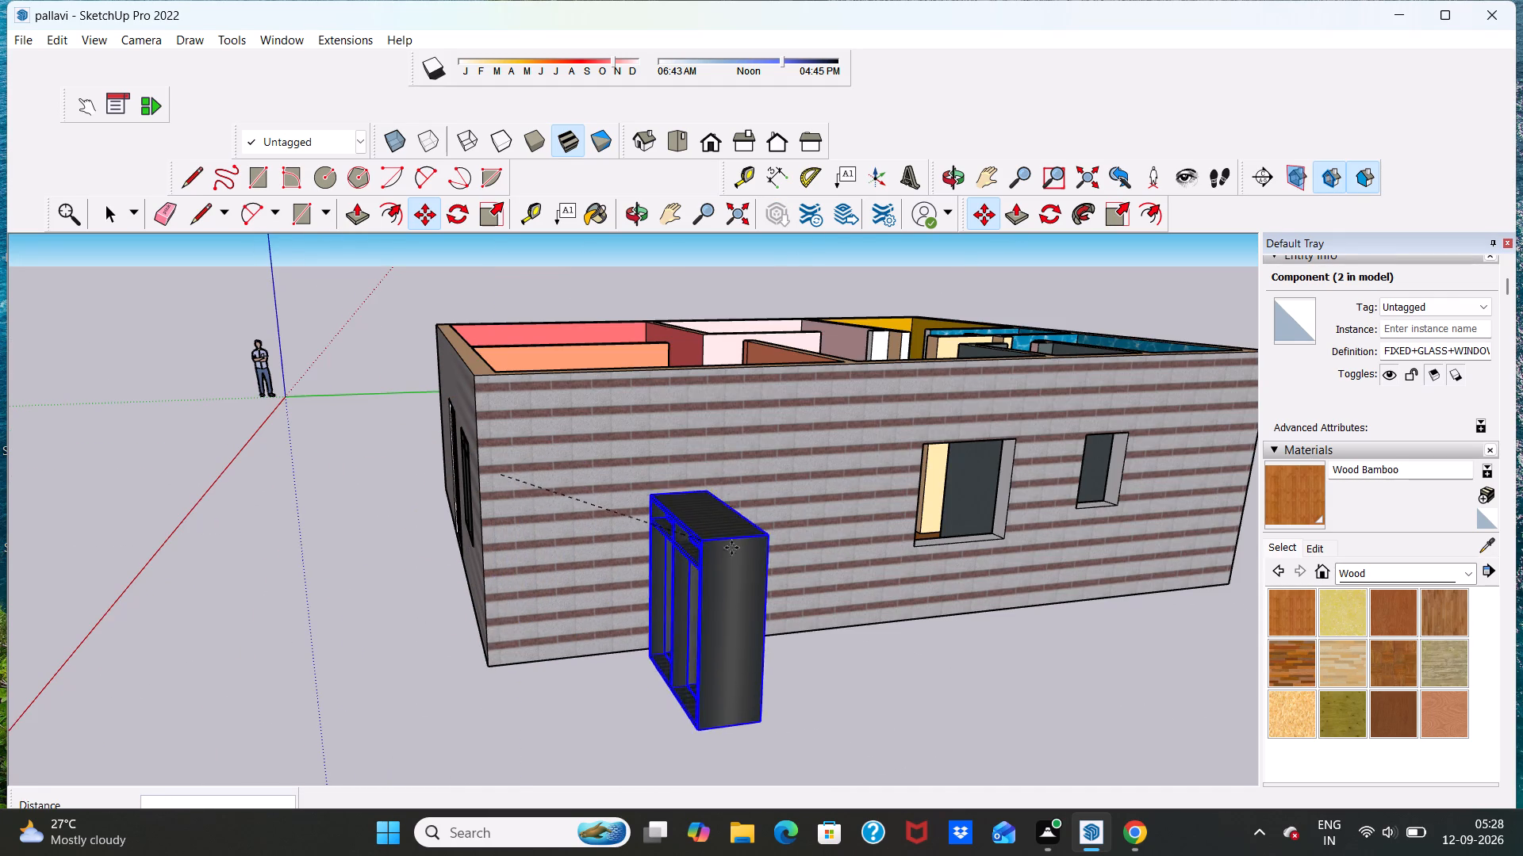
click(912, 579)
scroll(918, 547, down, 12)
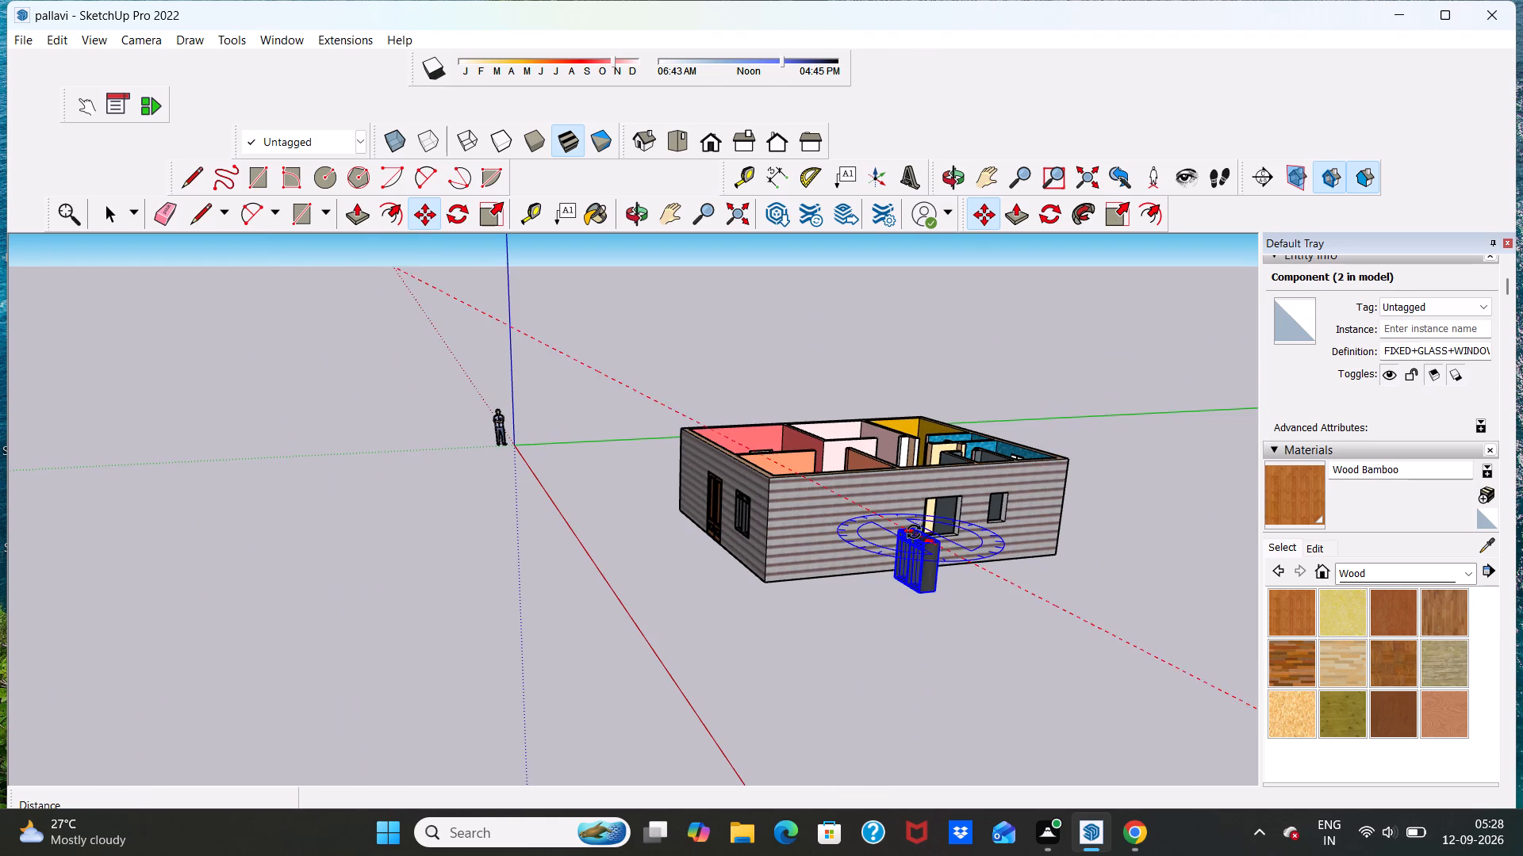
key(space)
scroll(905, 601, up, 11)
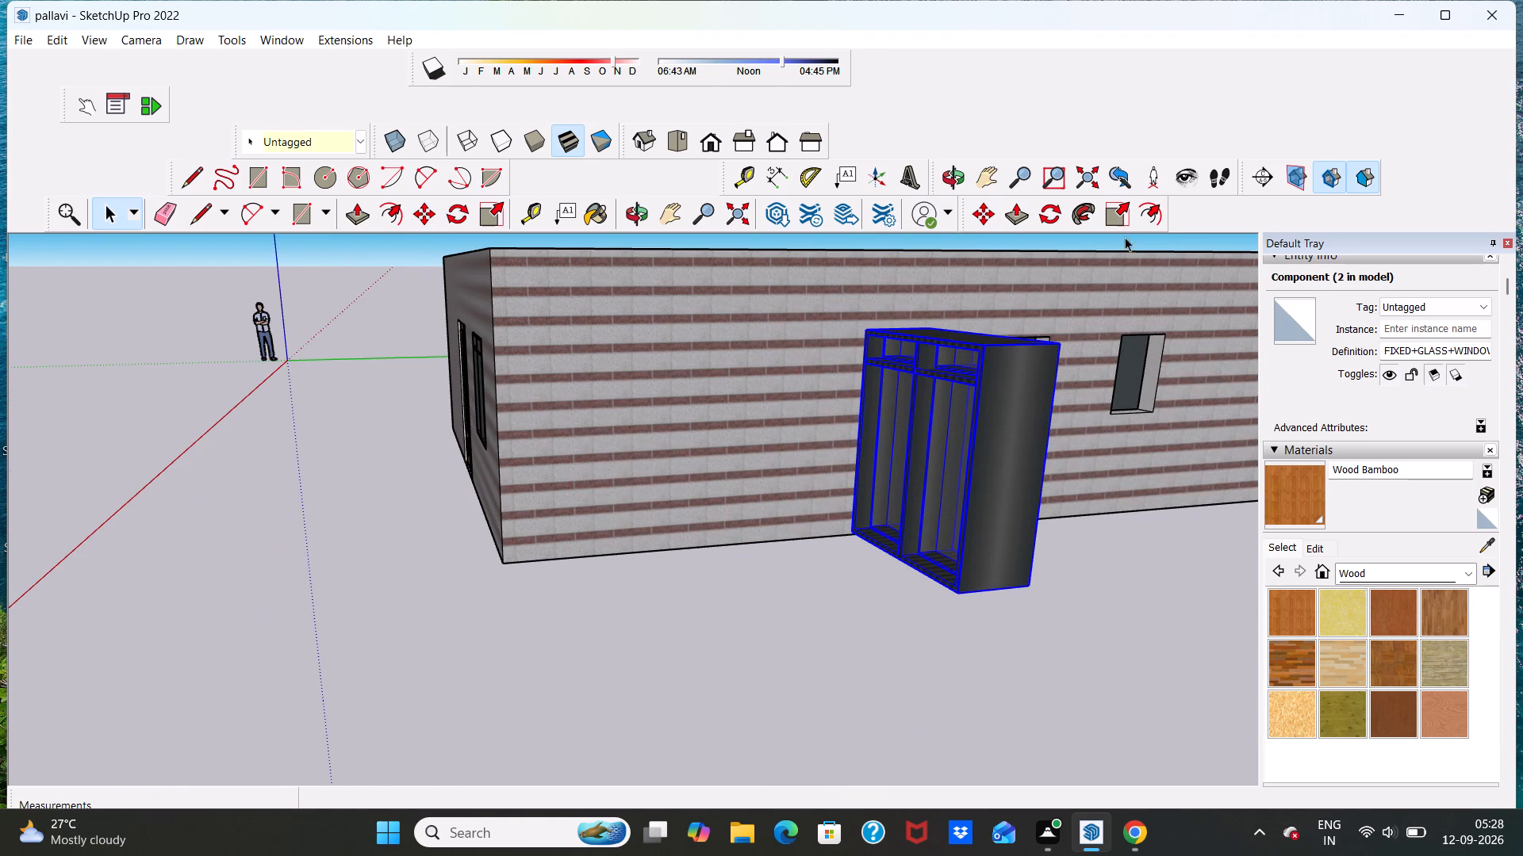
Rotate the copied glass window about 78 degrees around the vertical axis at its bottom corner, turning it parallel to the side wall.
click(1045, 208)
click(957, 598)
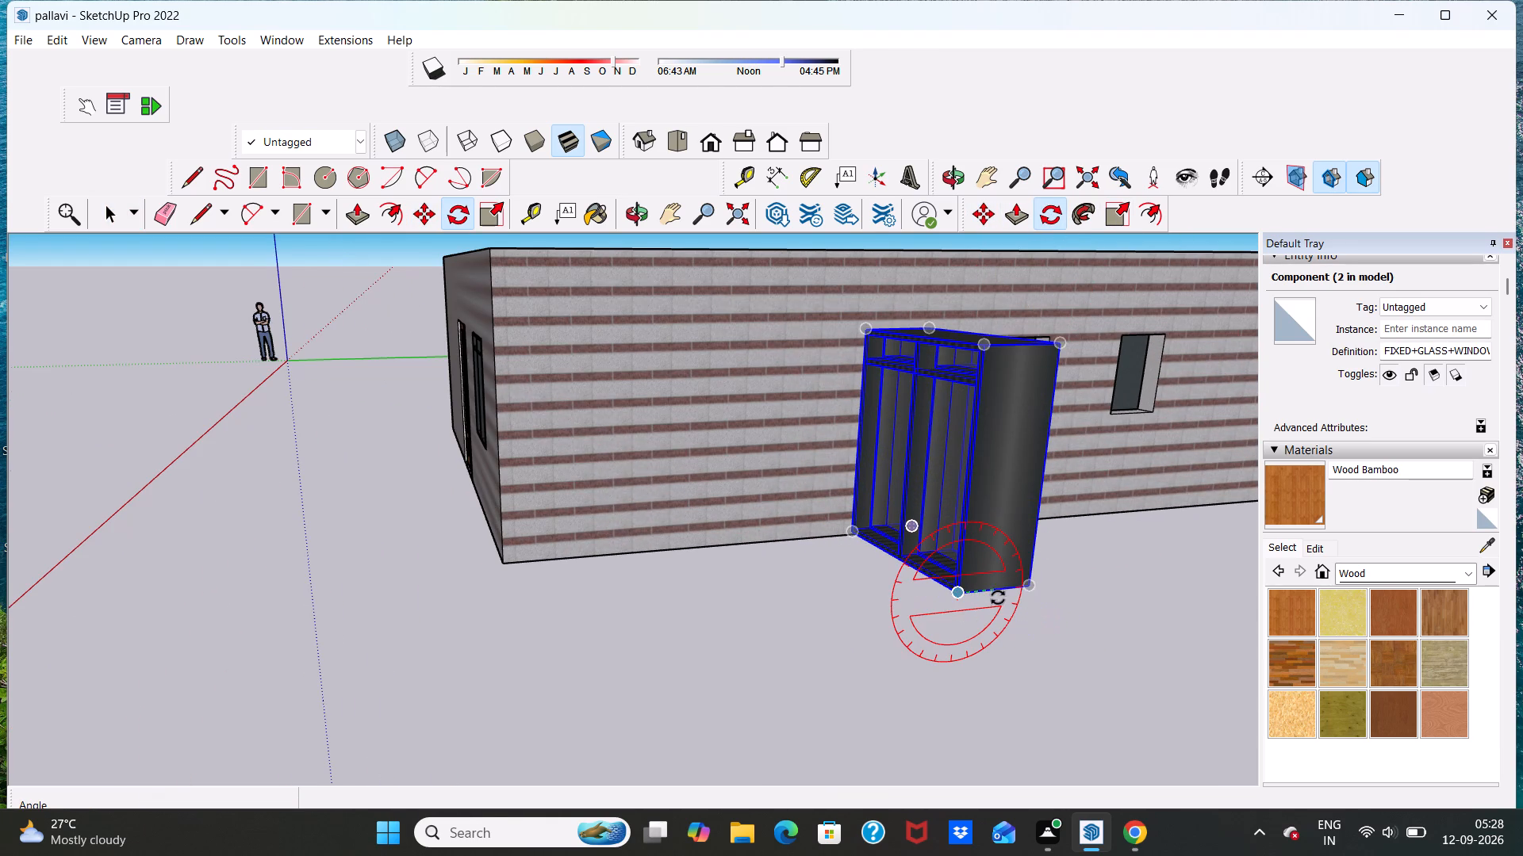
click(1030, 589)
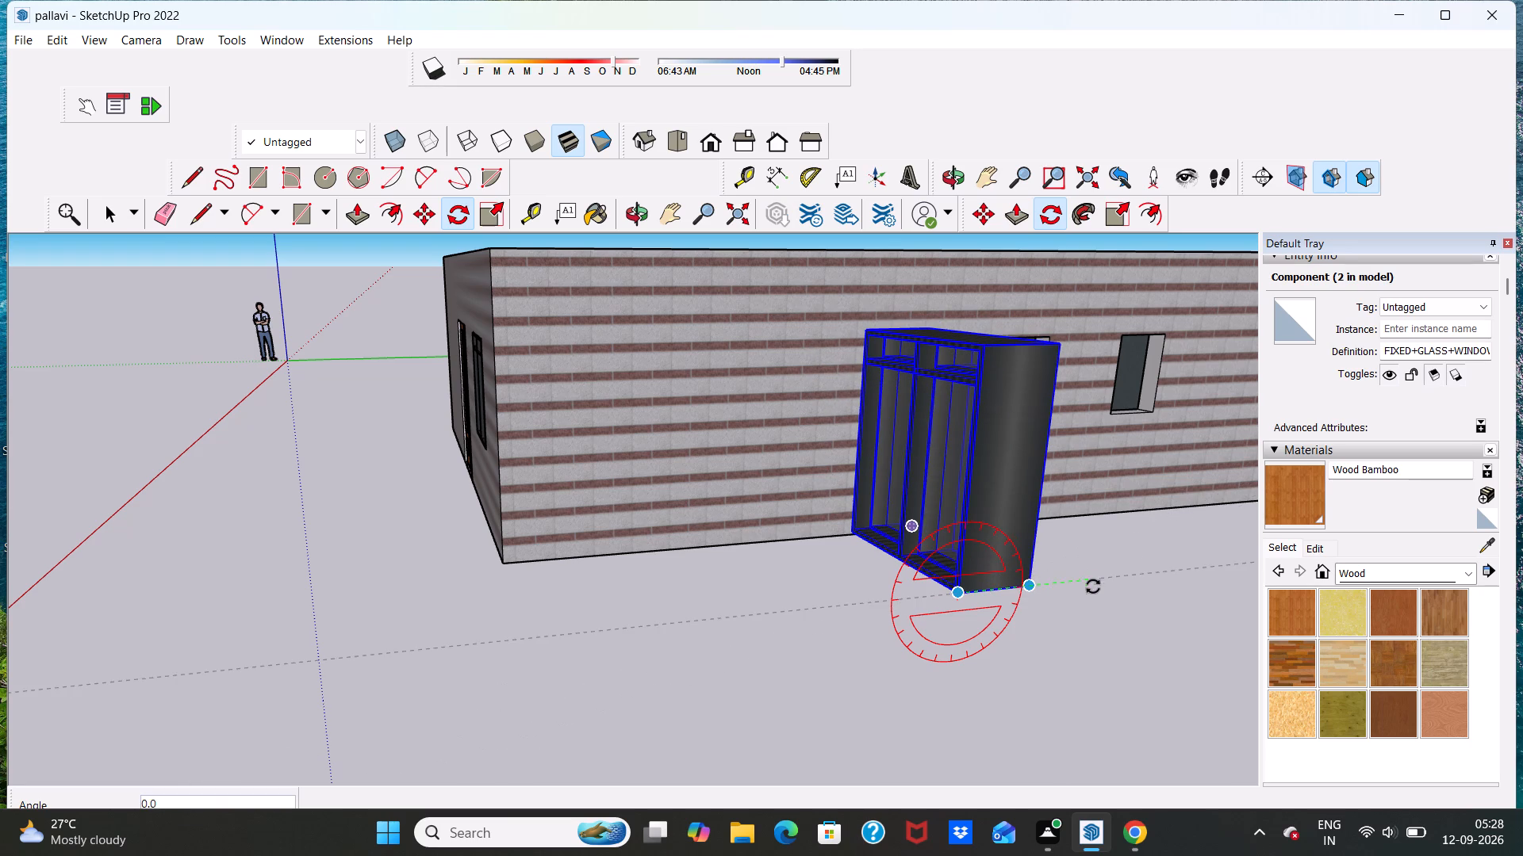
click(1093, 588)
click(851, 535)
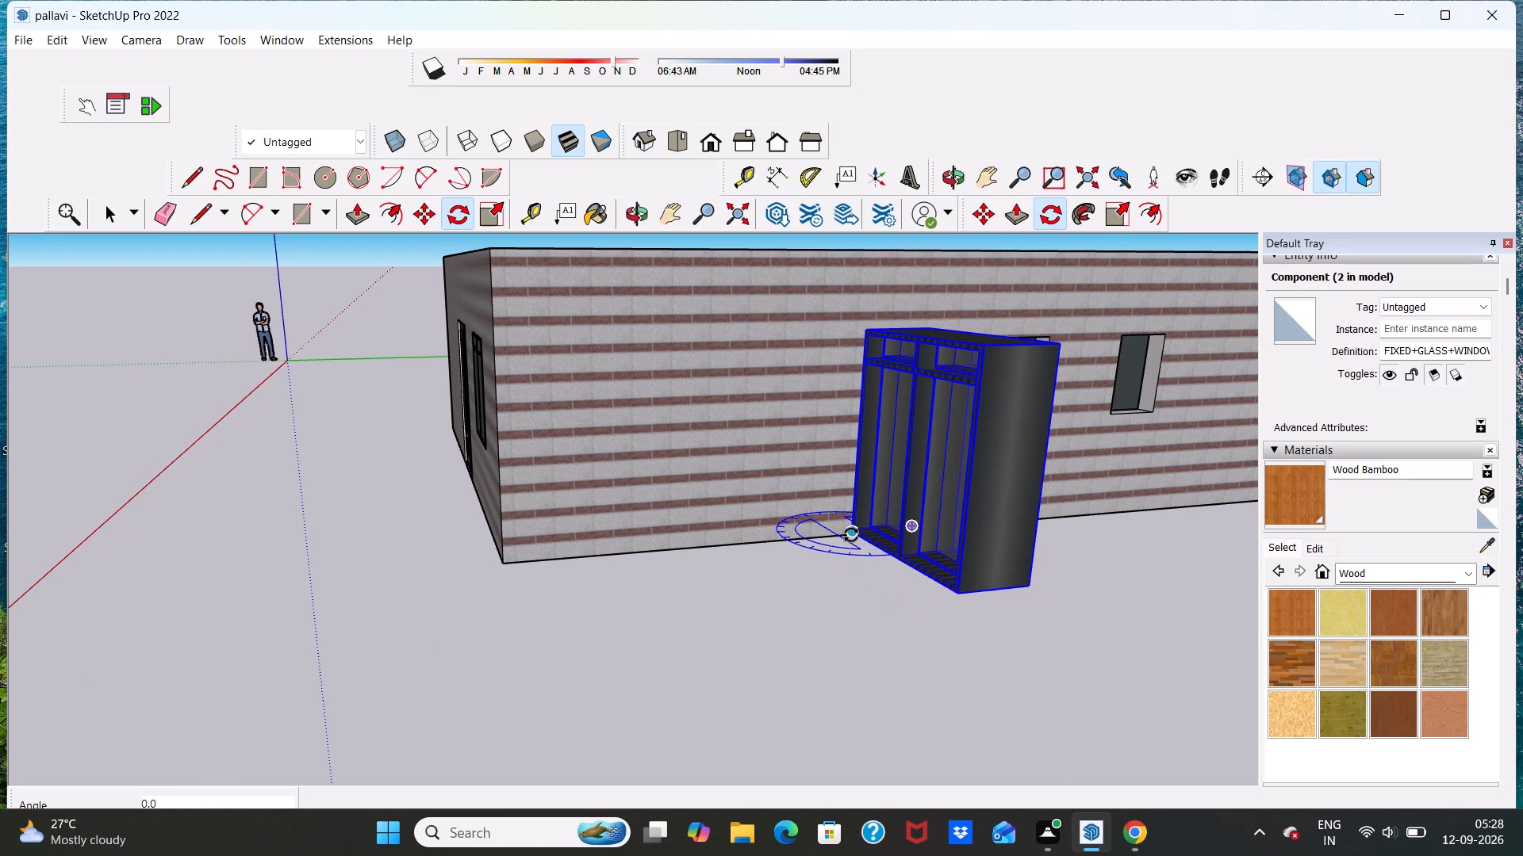
click(952, 598)
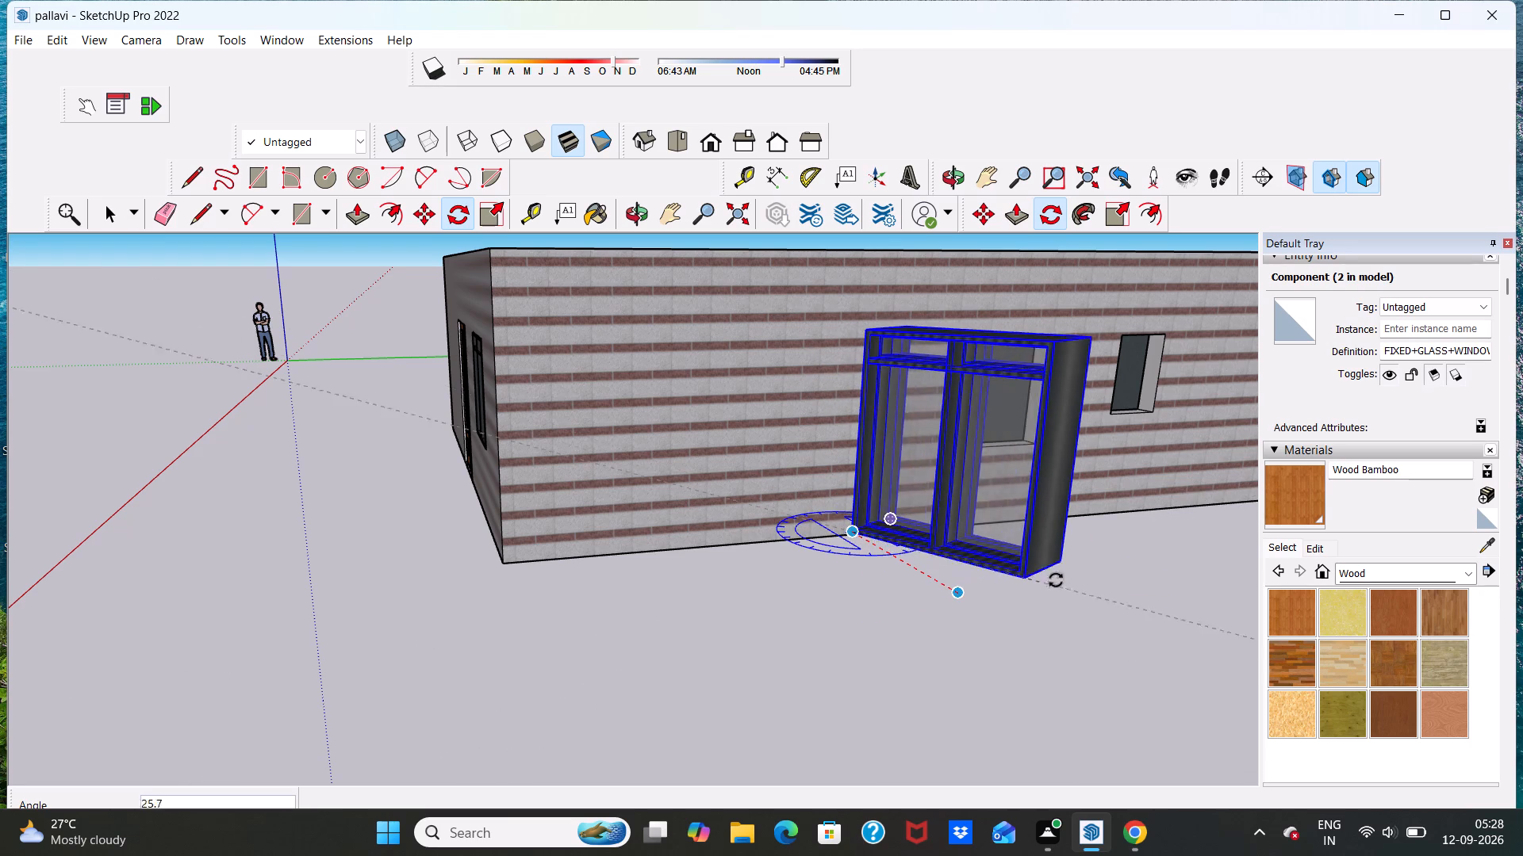
click(1095, 529)
Move the rotated glass window by its front top corner about 10' 11" up to the top corner of the side wall's larger opening.
scroll(1029, 560, down, 2)
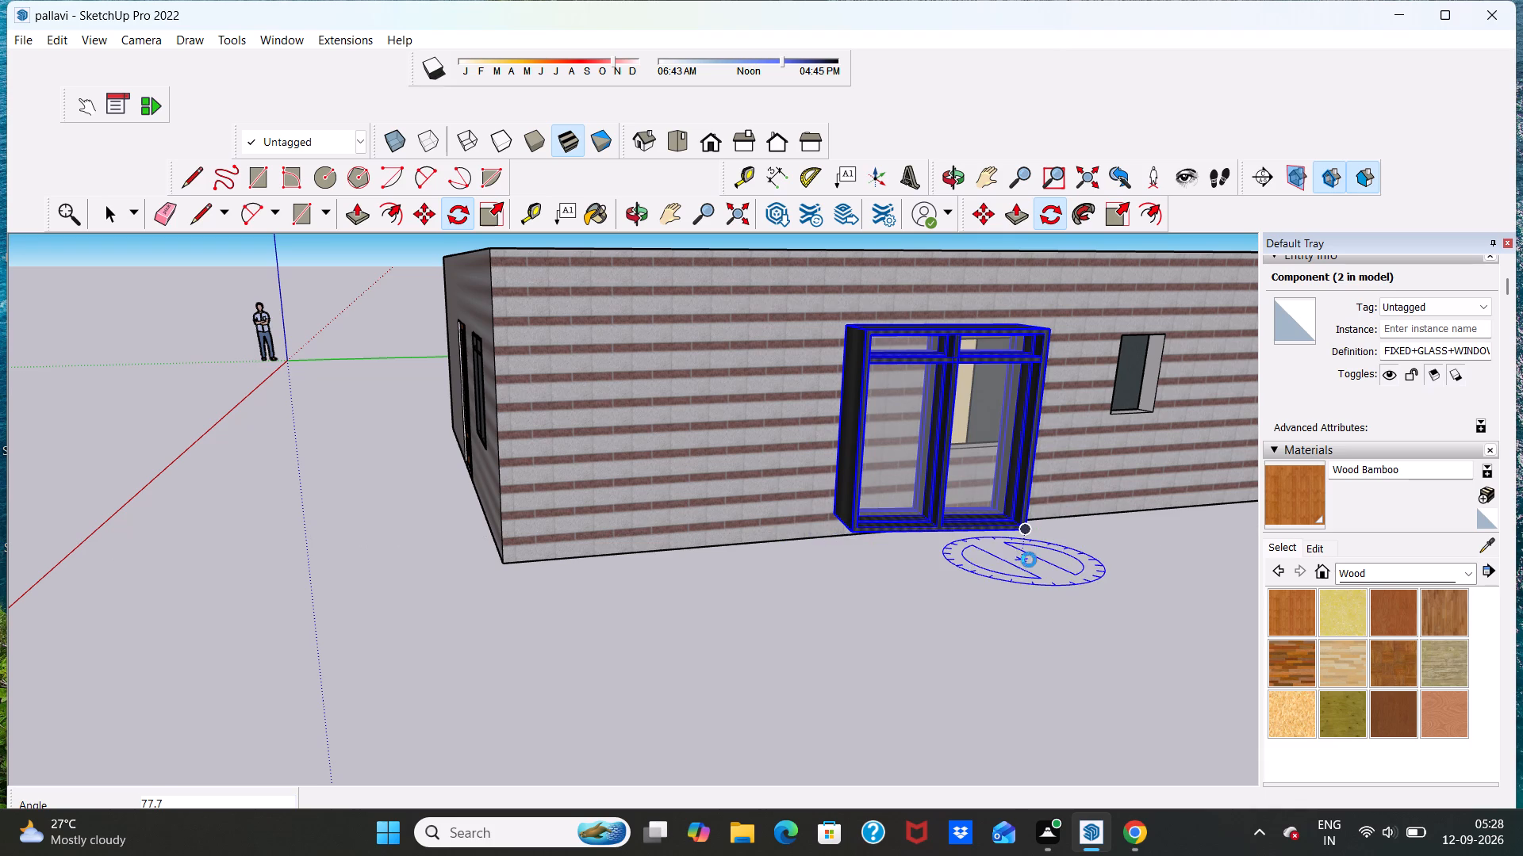
scroll(1029, 560, down, 20)
scroll(1029, 560, down, 1)
scroll(1066, 434, up, 11)
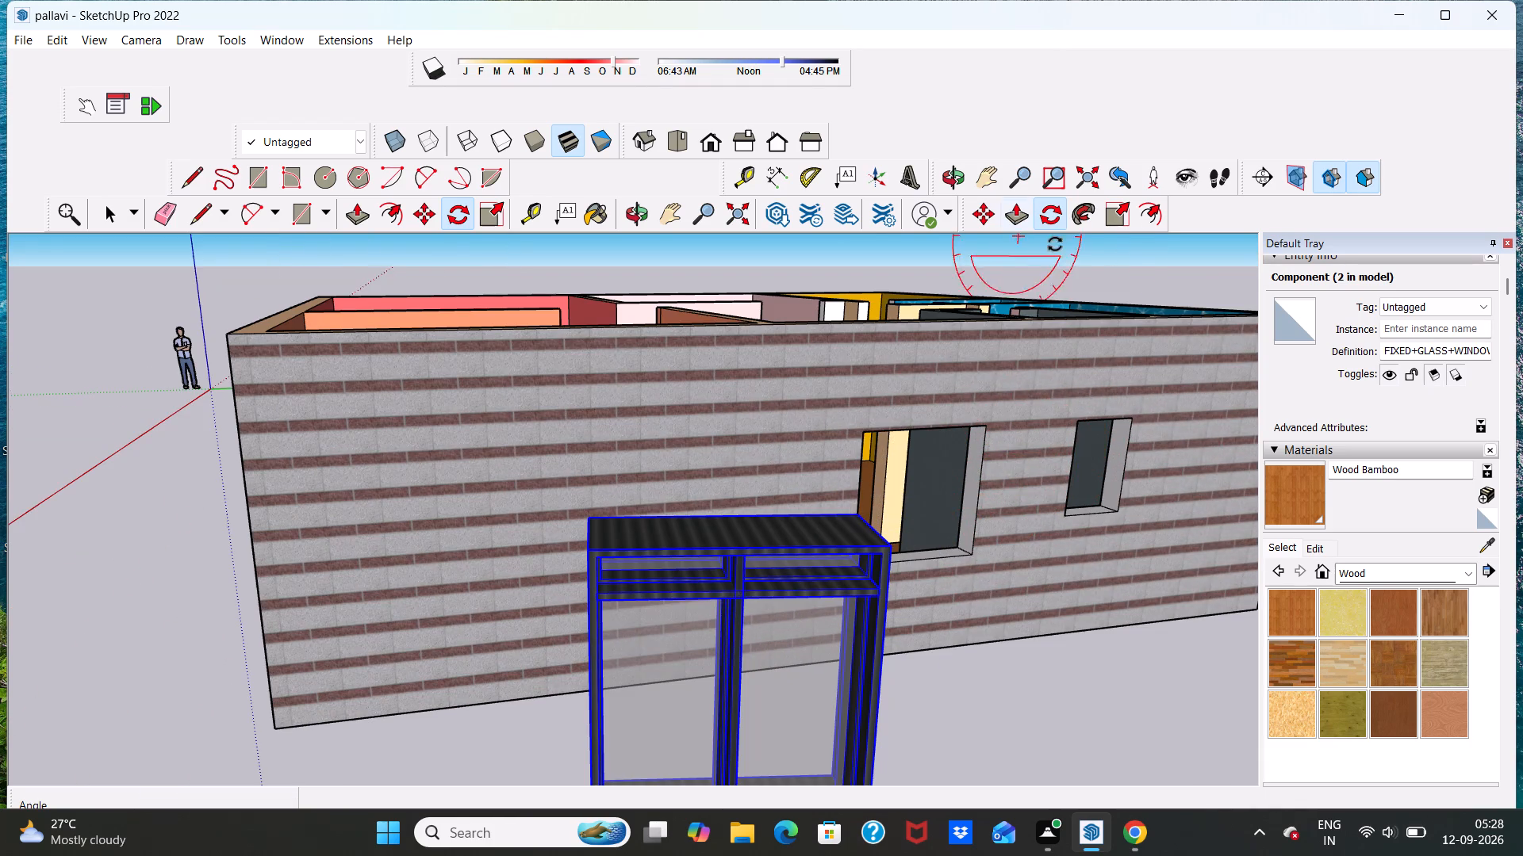
click(987, 208)
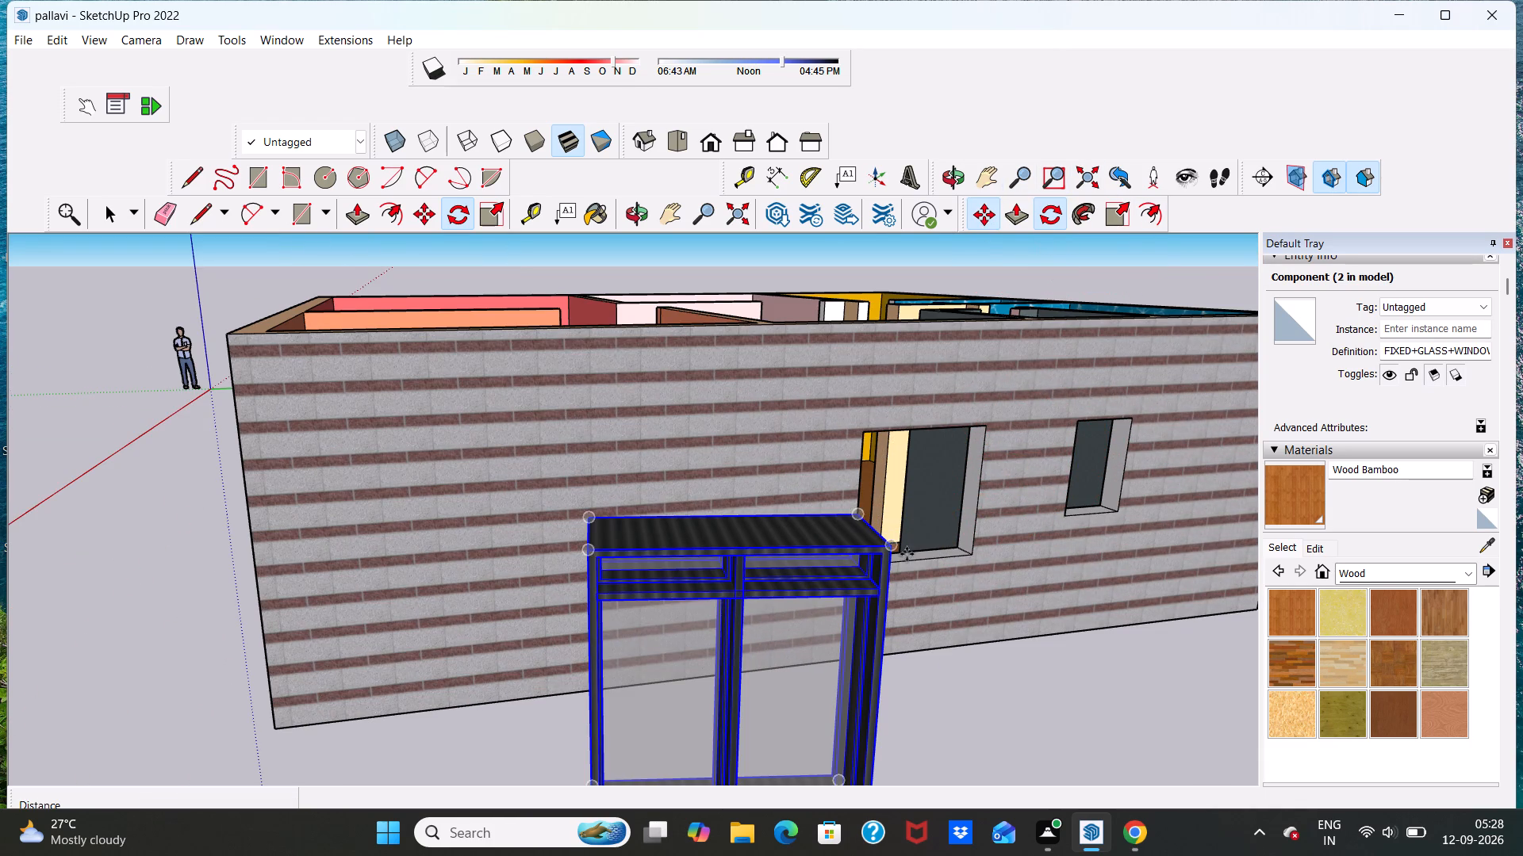
drag(888, 550, 984, 424)
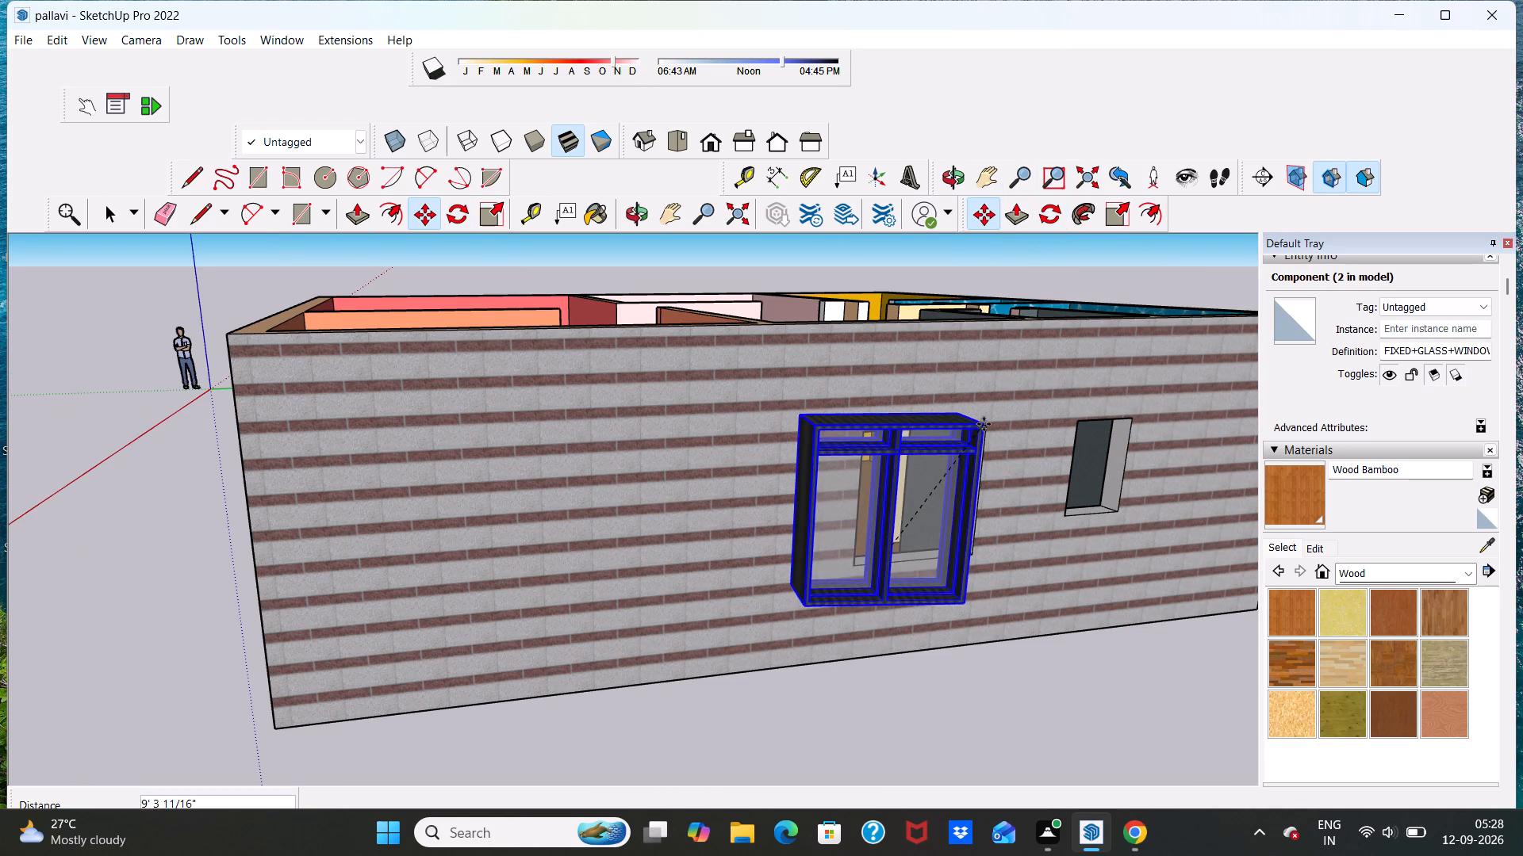
drag(984, 424, 1016, 415)
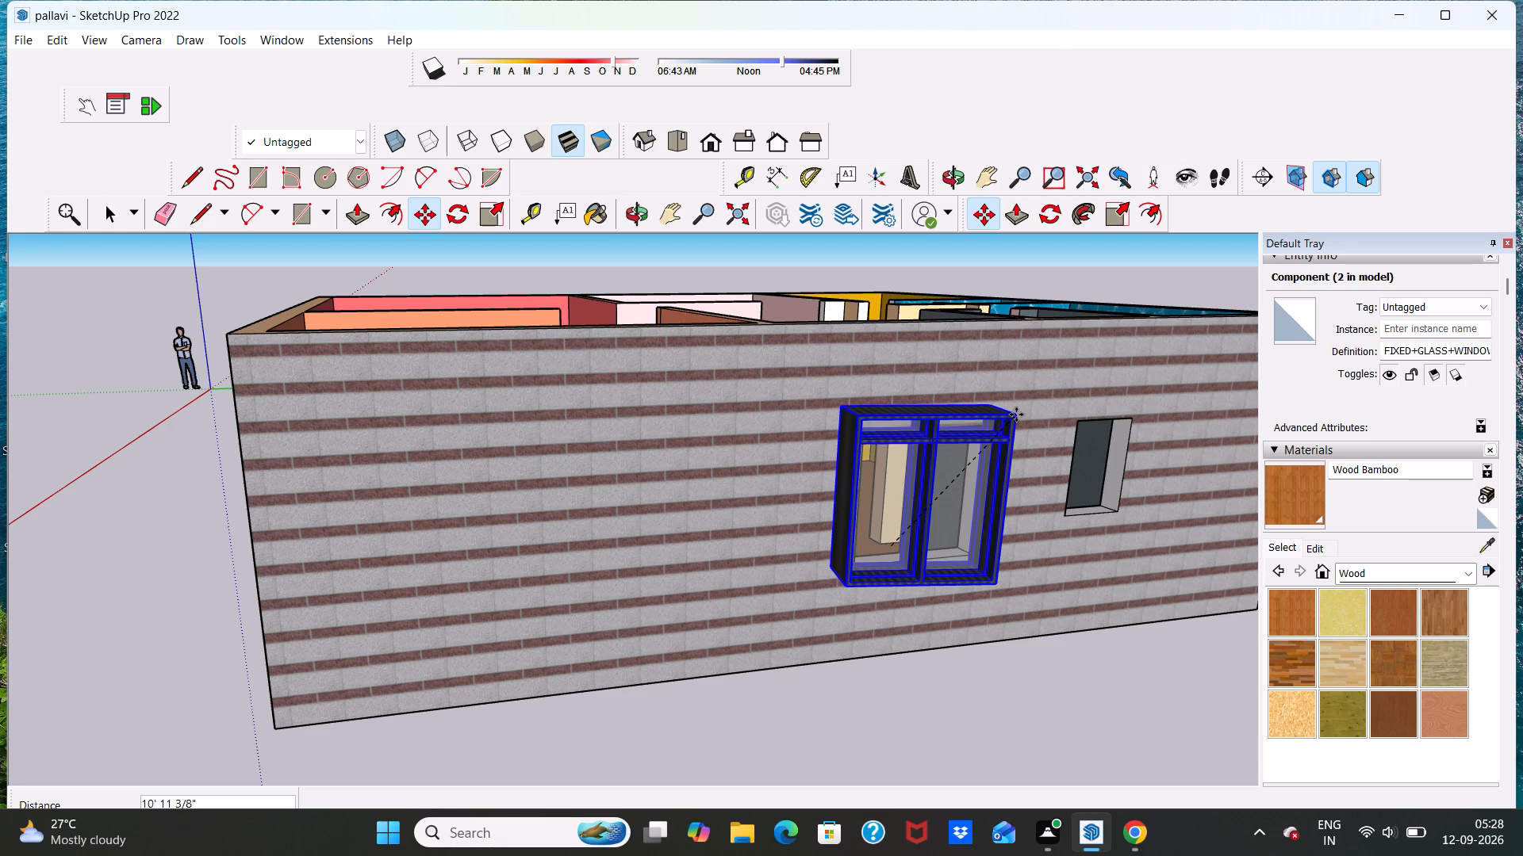
drag(1016, 415, 1017, 411)
Shift the glass window by its bottom corners along the side wall onto the lower corner of the larger opening.
scroll(1036, 510, down, 6)
middle_drag(1039, 543, 925, 490)
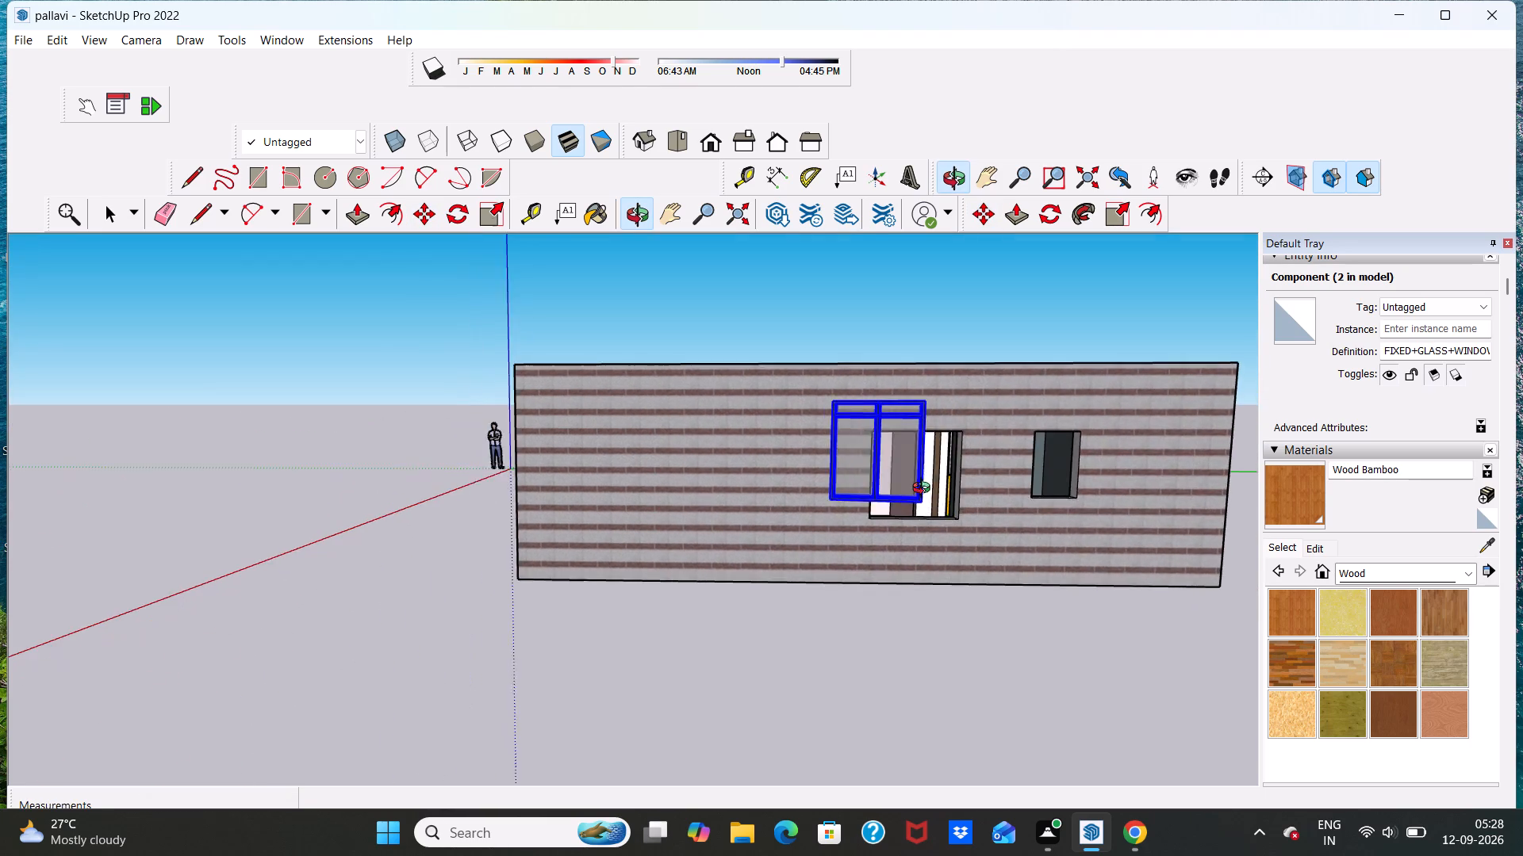
middle_drag(925, 490, 888, 499)
drag(877, 514, 922, 526)
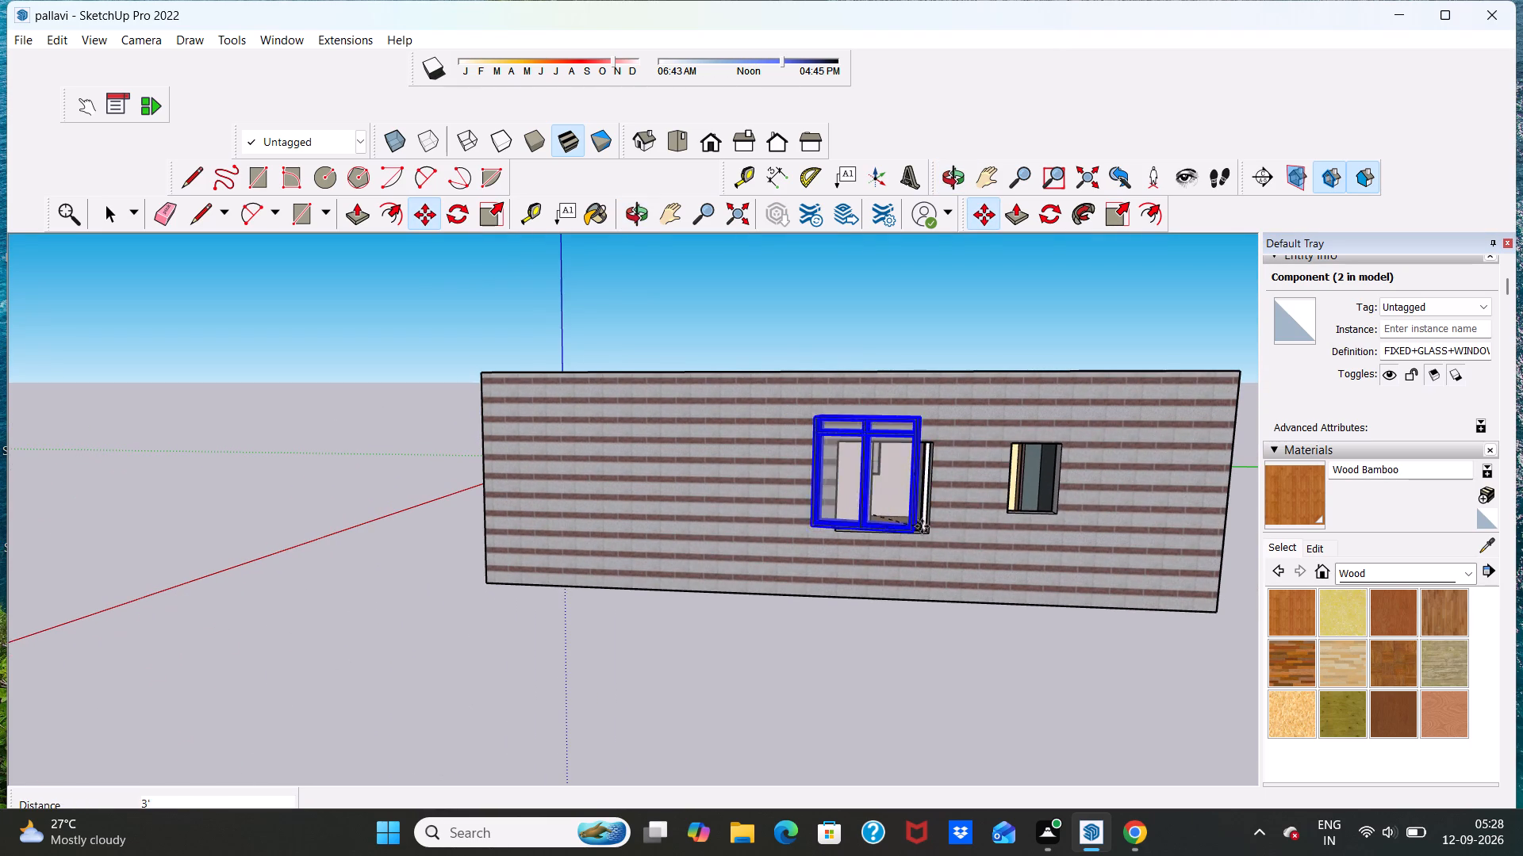
drag(922, 526, 930, 533)
middle_drag(980, 536, 877, 550)
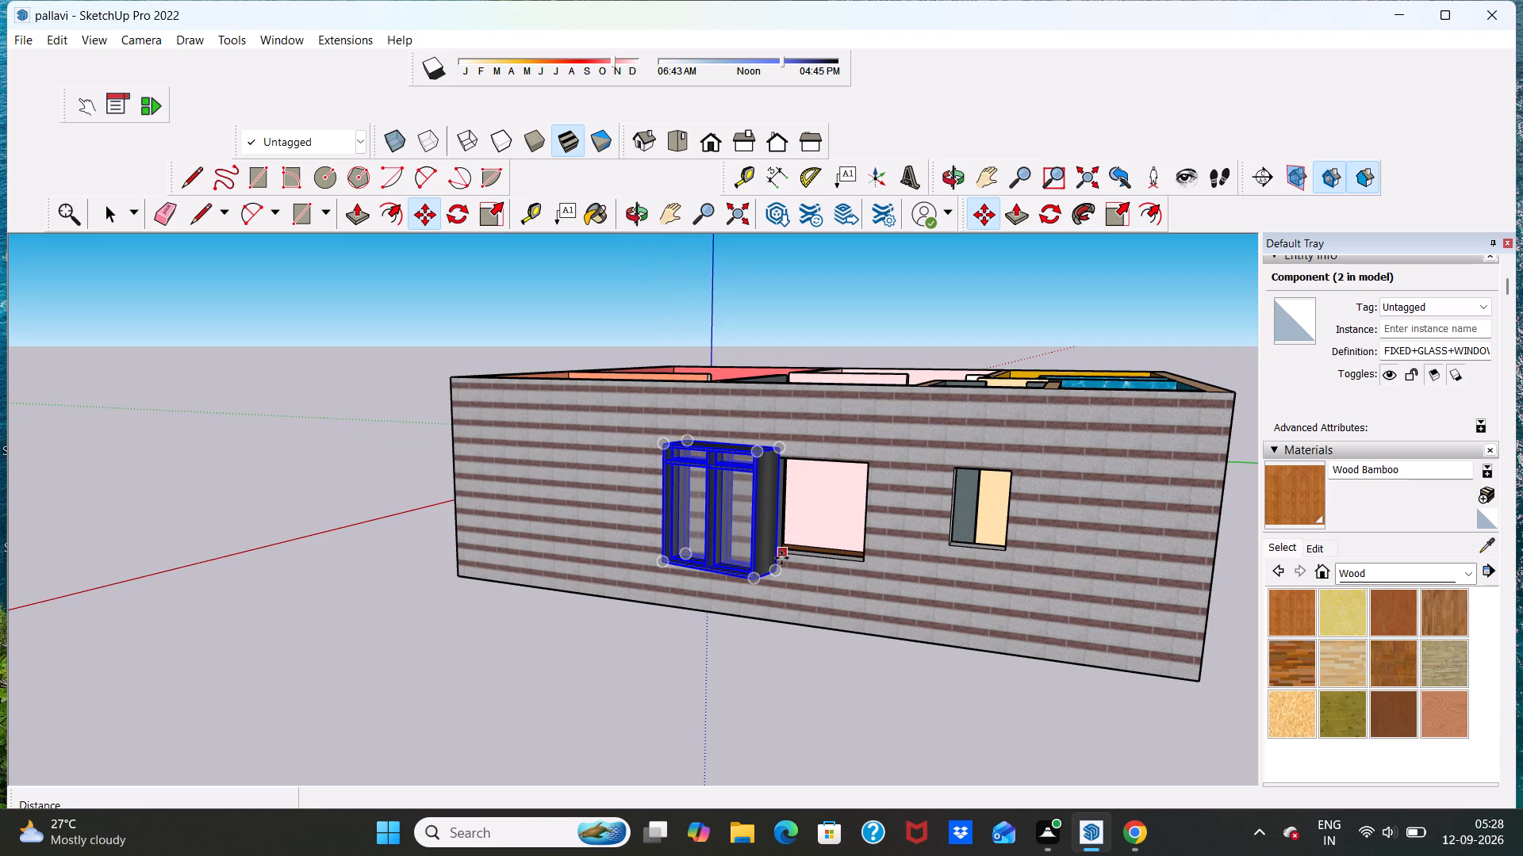
drag(780, 576, 867, 559)
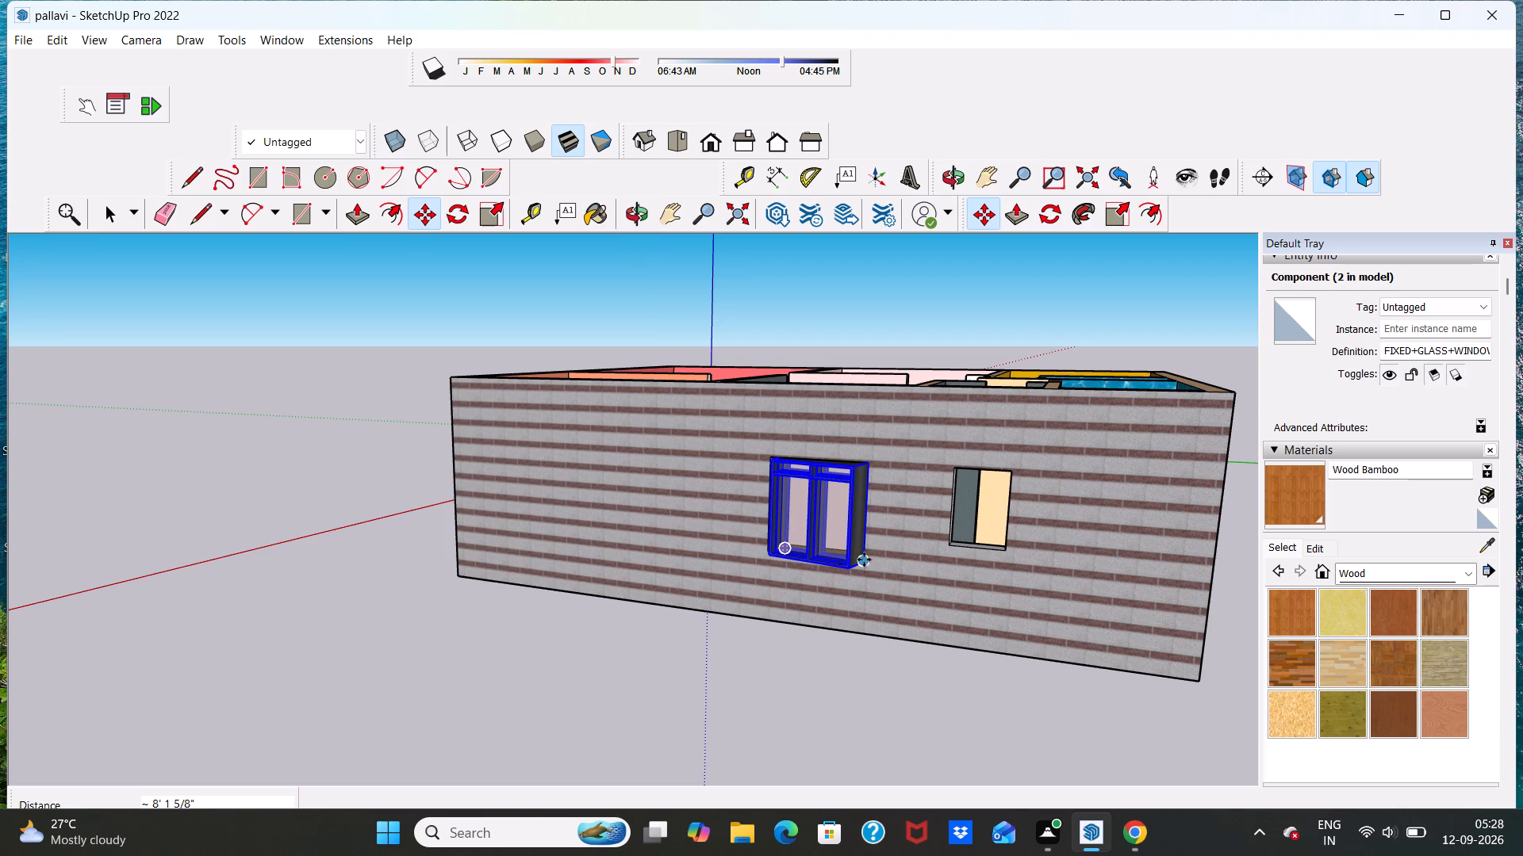
Push the glass window by its front bottom corner into the depth of the side wall's larger opening.
middle_drag(834, 561, 999, 544)
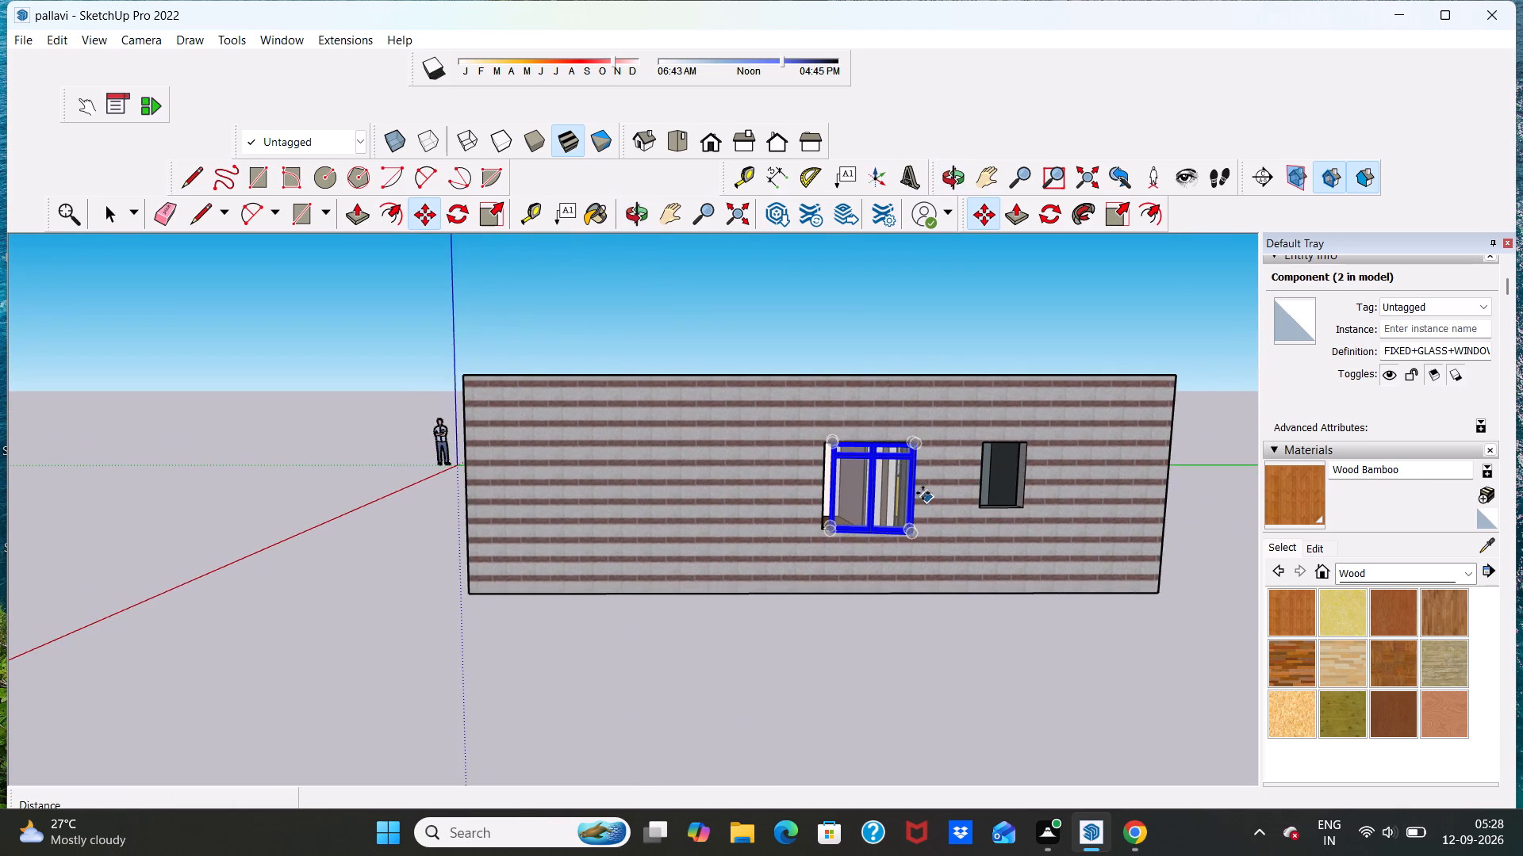
scroll(921, 481, up, 5)
drag(774, 567, 761, 556)
scroll(908, 551, up, 8)
middle_drag(905, 554, 719, 604)
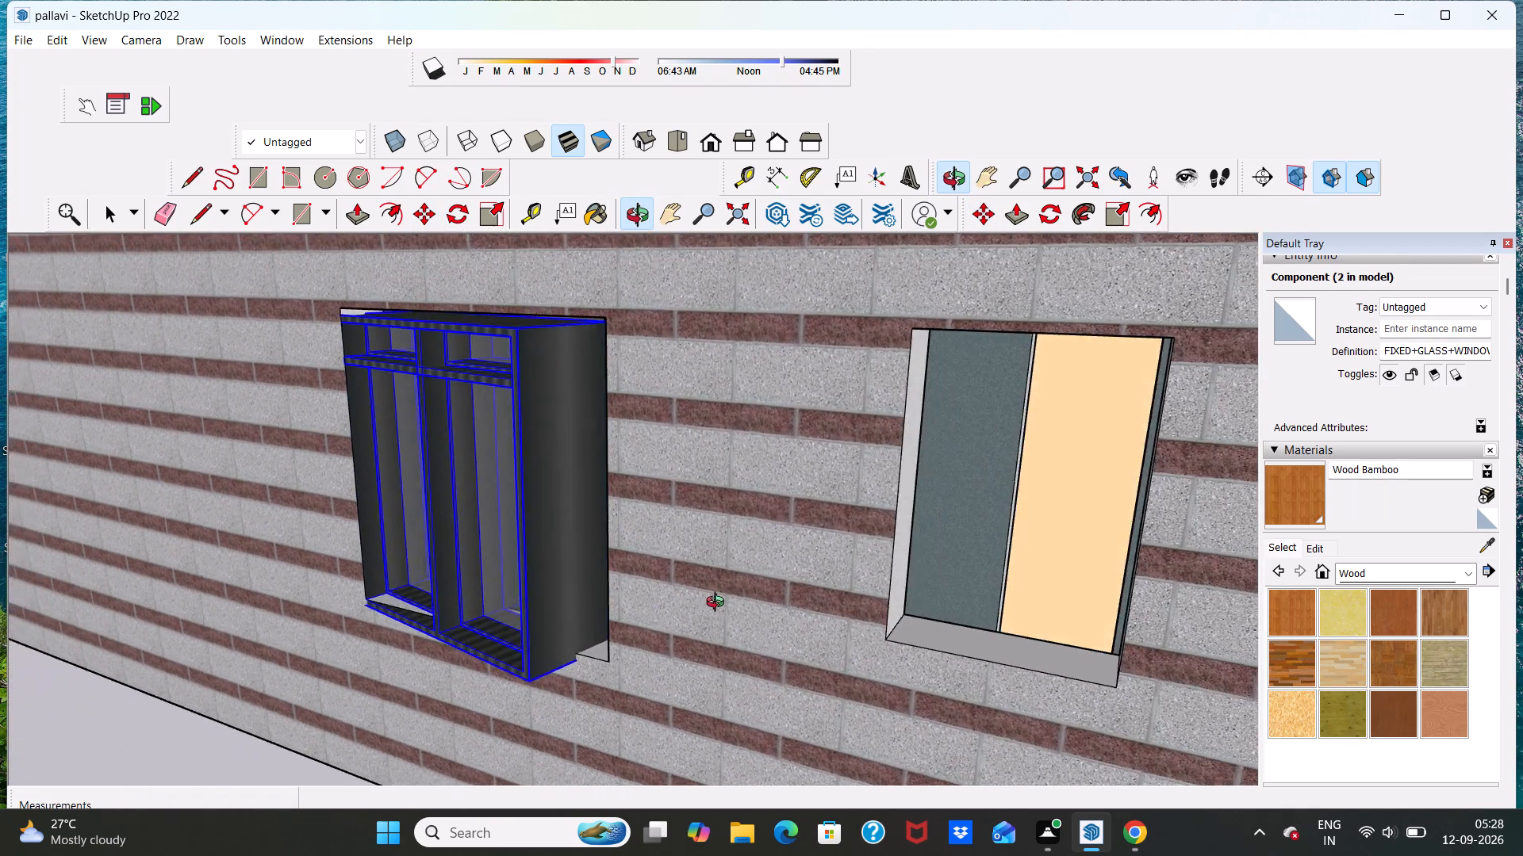
middle_drag(719, 604, 625, 633)
drag(378, 699, 420, 693)
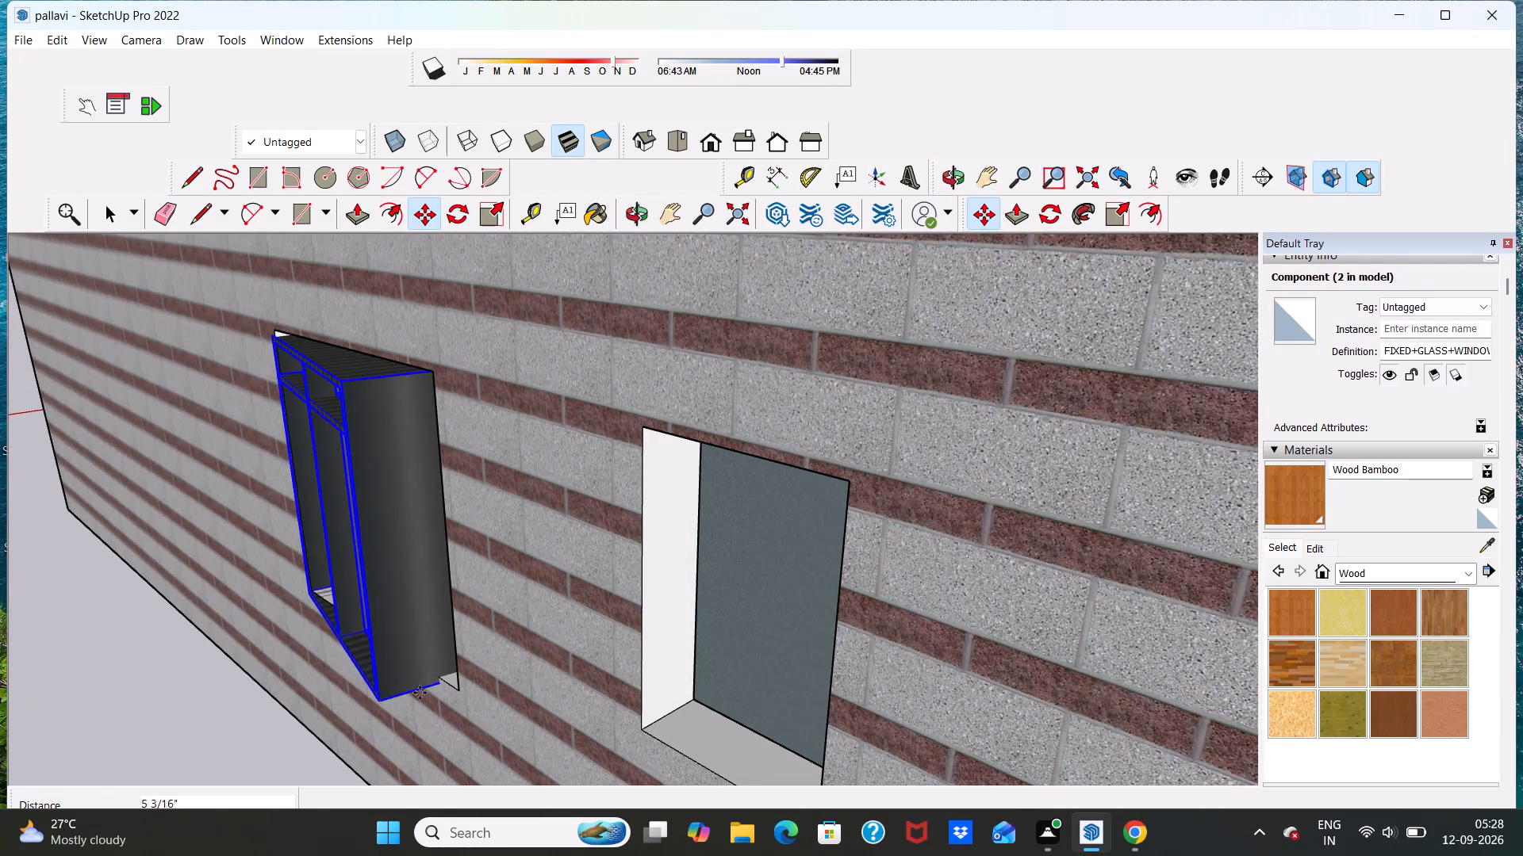
drag(420, 693, 456, 686)
Move the recessed glass window about 10 5/8" back out by its bottom corner to the opening's outer lower corner.
scroll(443, 590, down, 10)
scroll(382, 579, up, 2)
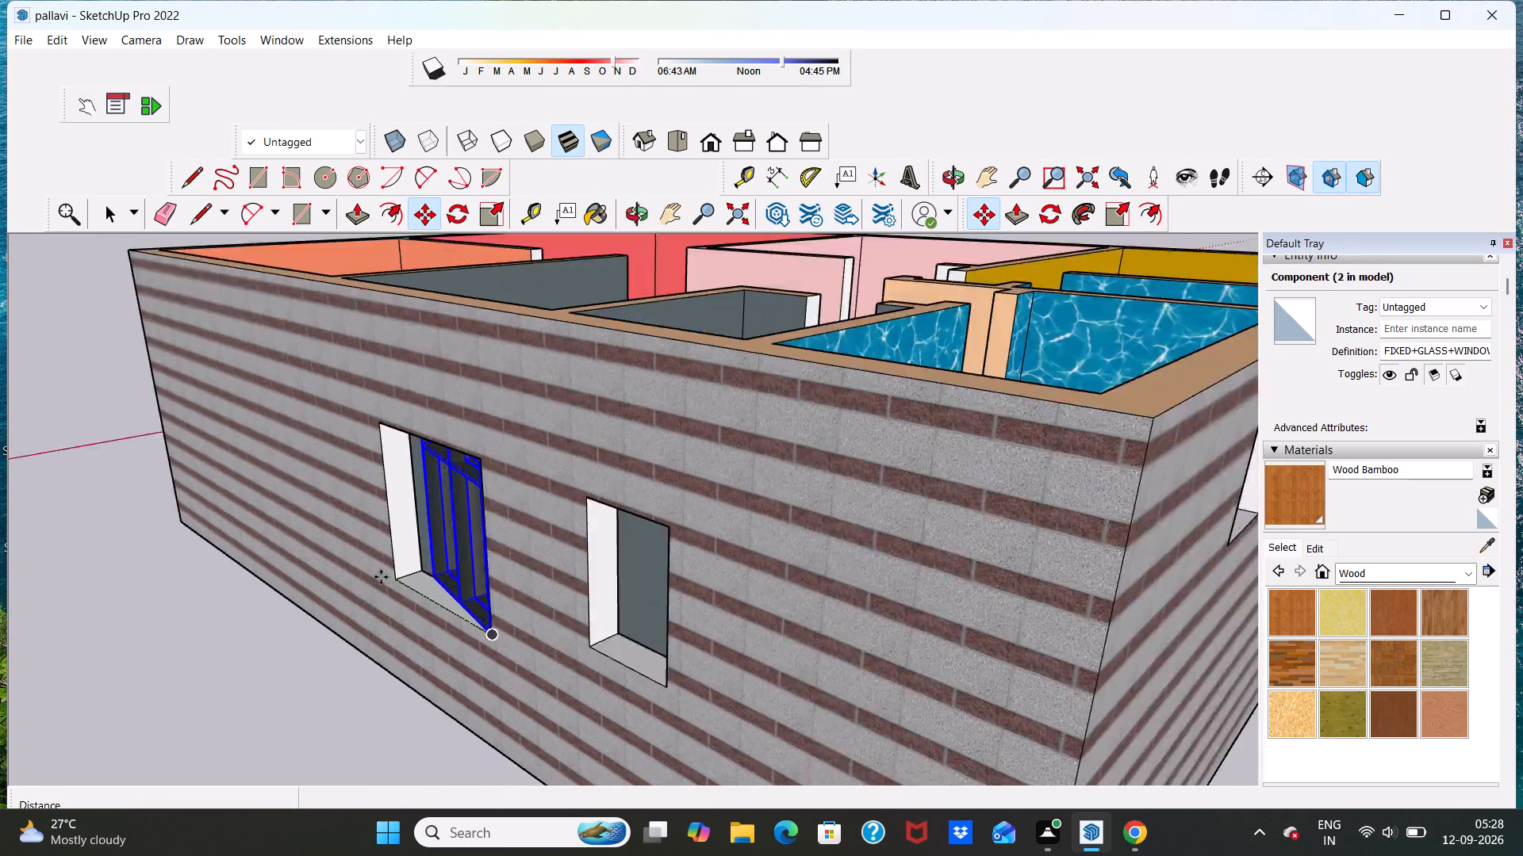
scroll(381, 577, up, 12)
drag(464, 564, 358, 577)
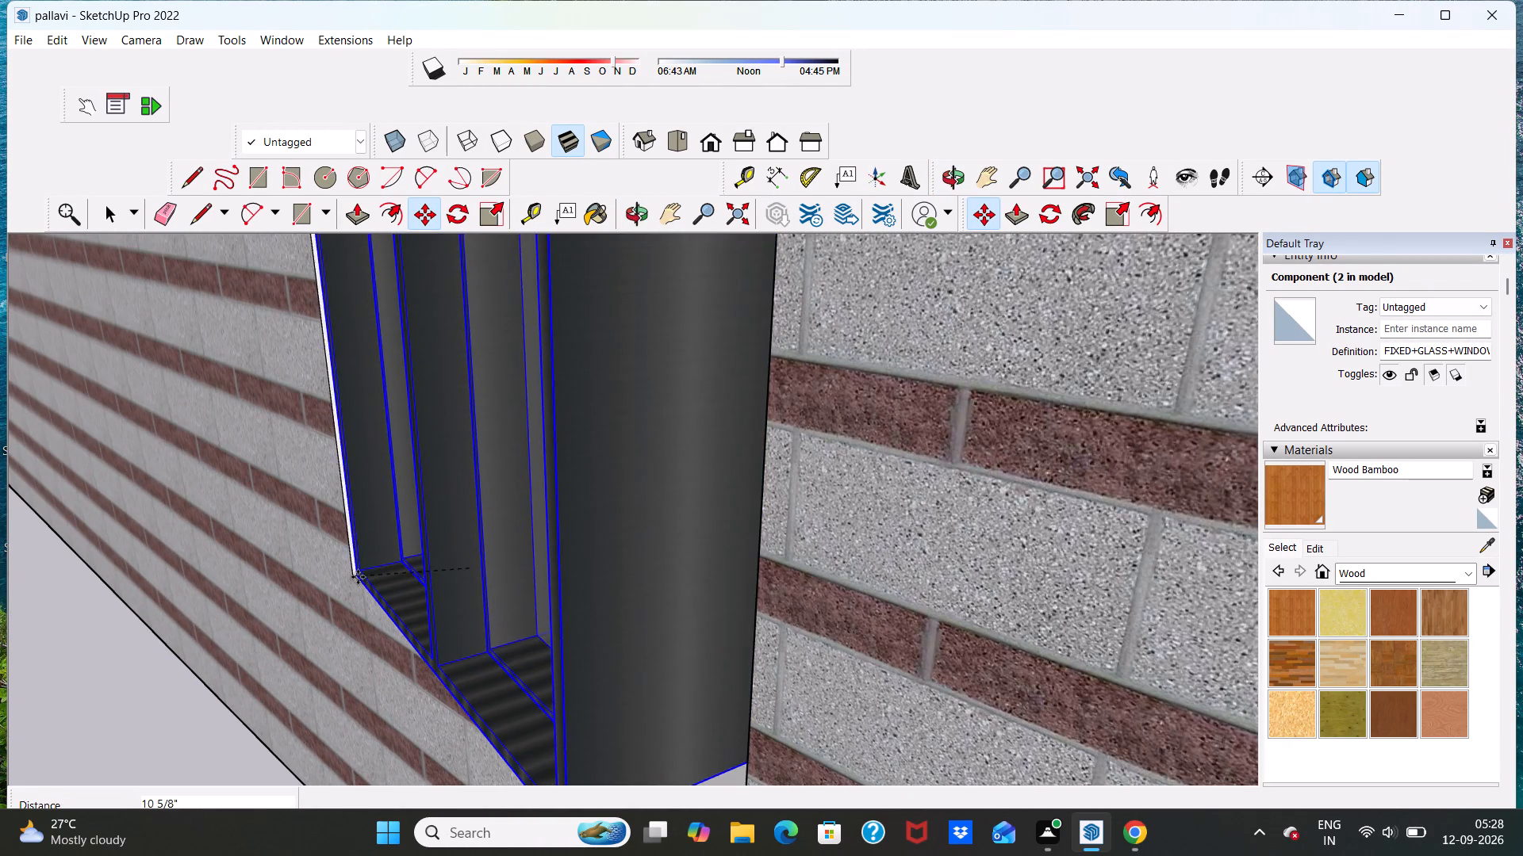
drag(358, 577, 354, 587)
Scale the glass window in red and green by about 1.05 and 0.97 to close the gap at the opening's side.
scroll(423, 539, down, 20)
scroll(423, 539, down, 1)
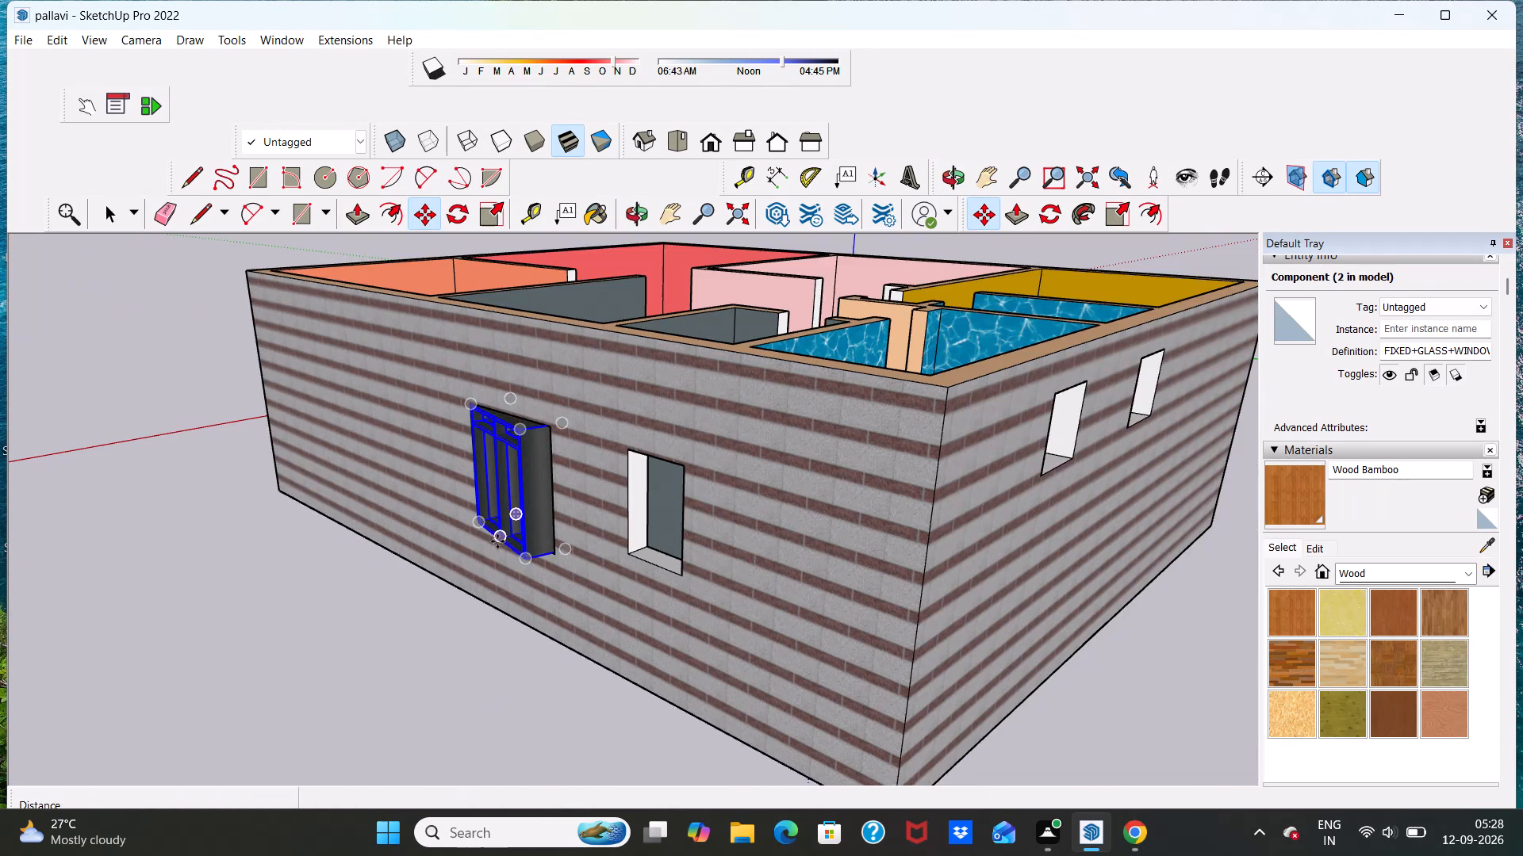
middle_drag(498, 541, 415, 568)
middle_drag(499, 583, 902, 503)
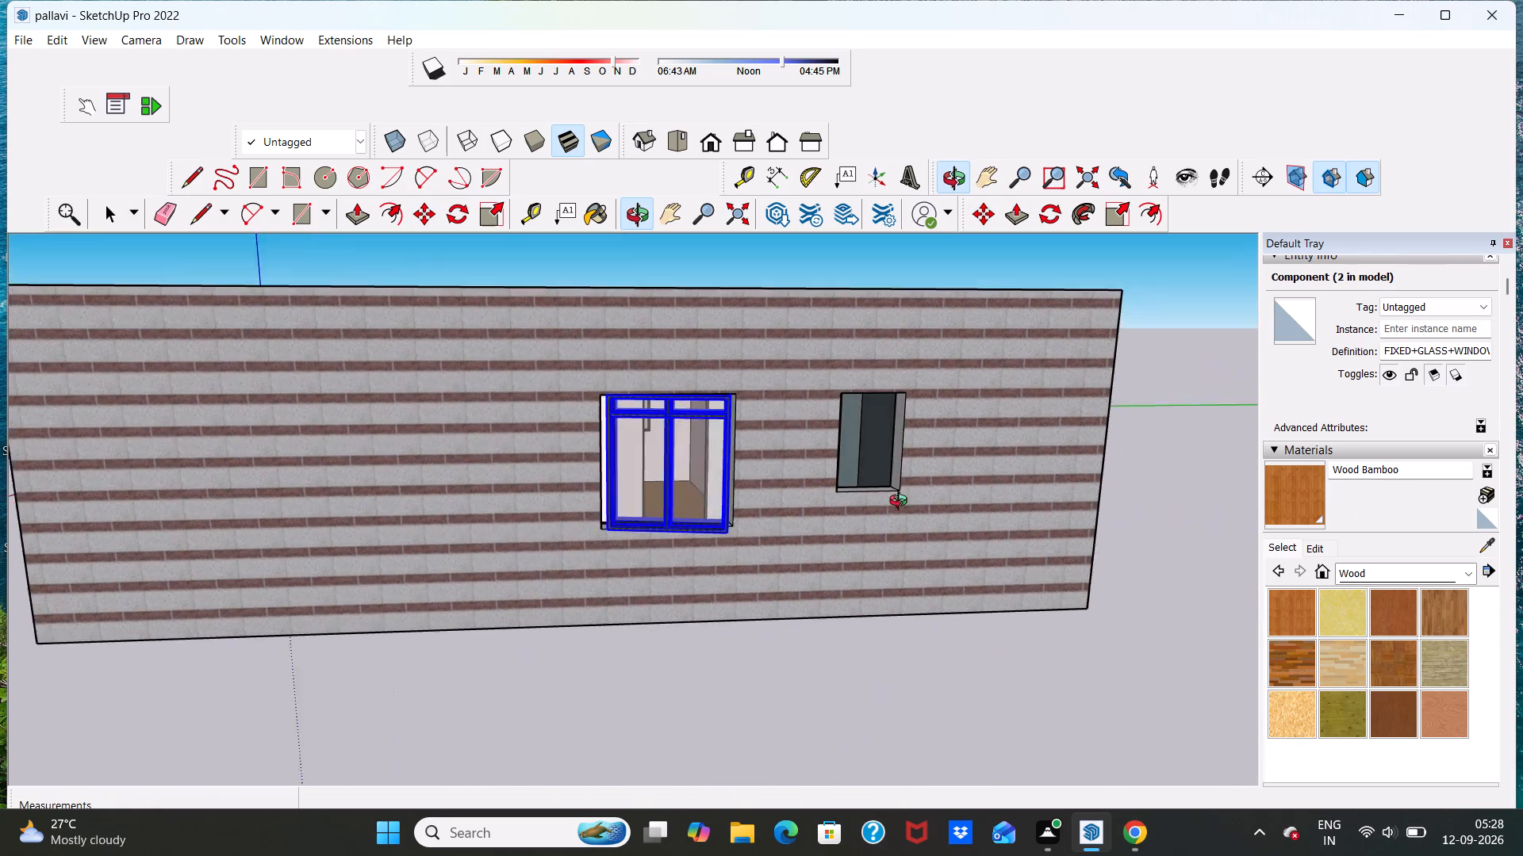
middle_drag(902, 503, 934, 497)
scroll(738, 506, up, 8)
scroll(737, 497, down, 4)
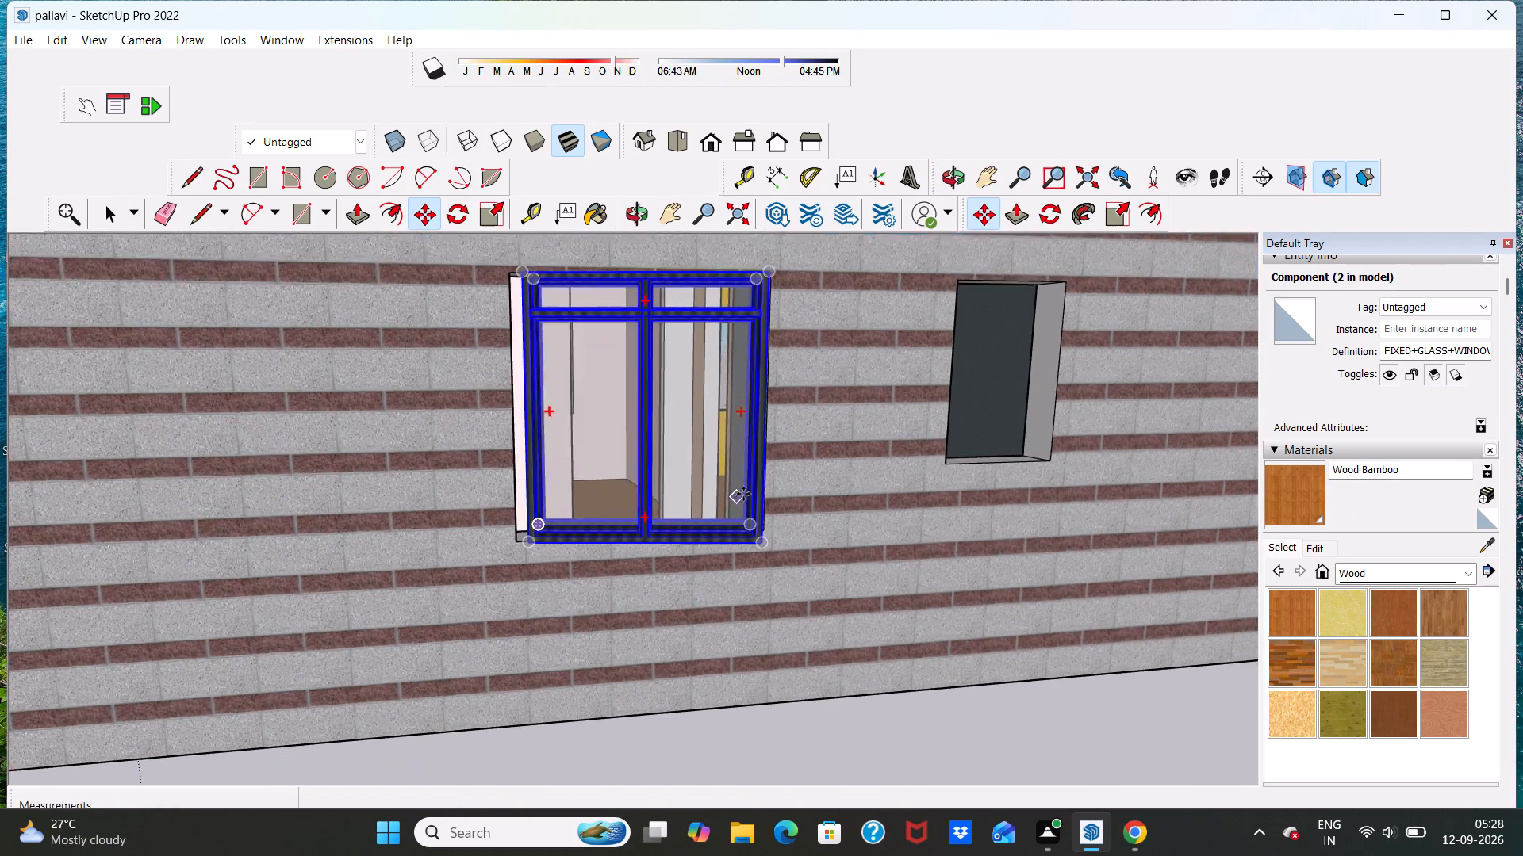
scroll(743, 494, down, 9)
scroll(746, 428, up, 5)
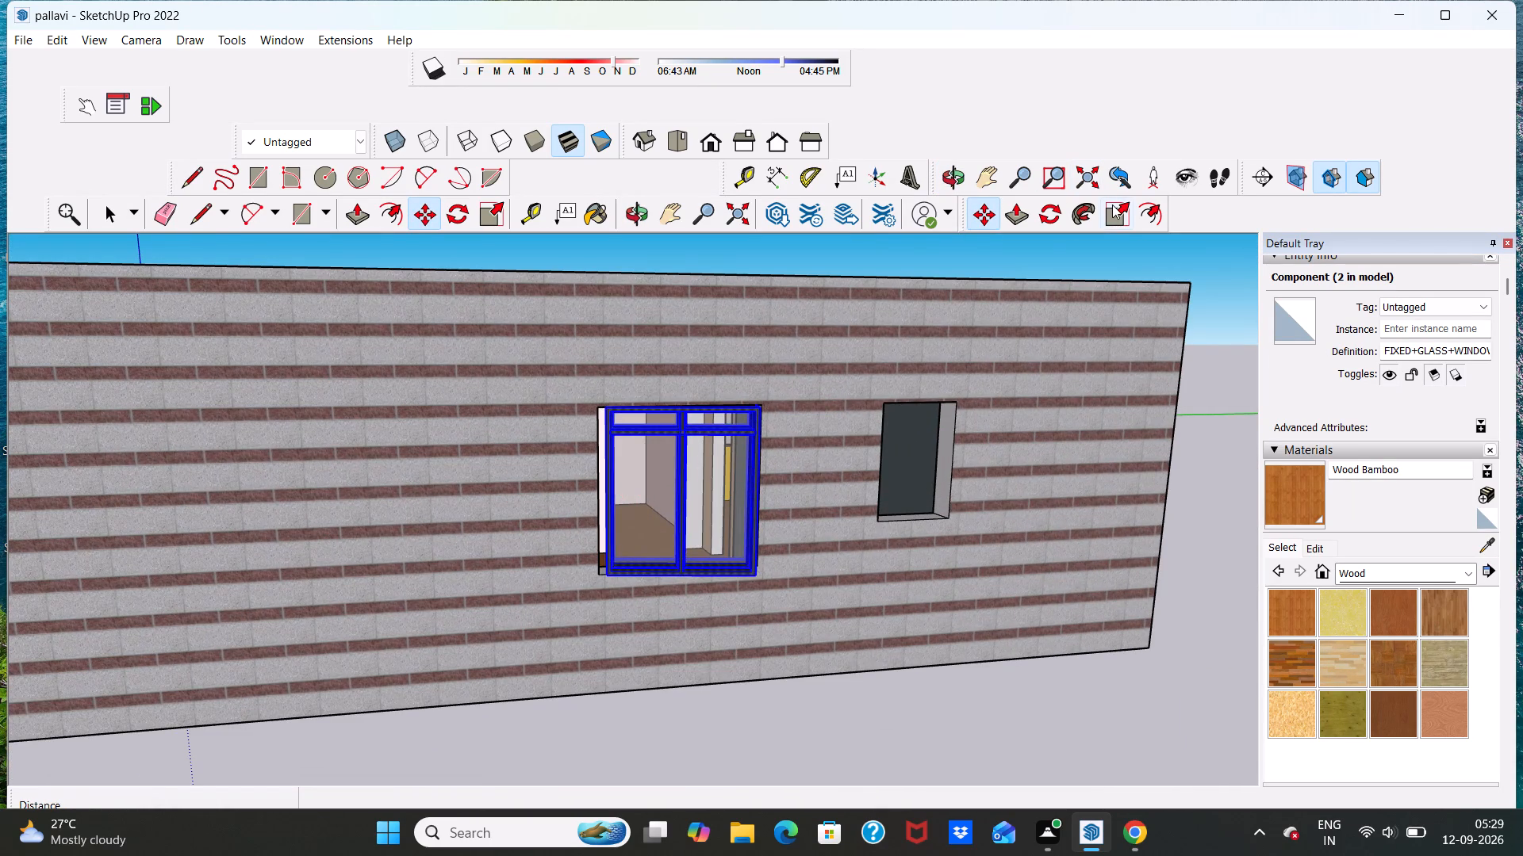
click(1112, 204)
click(603, 496)
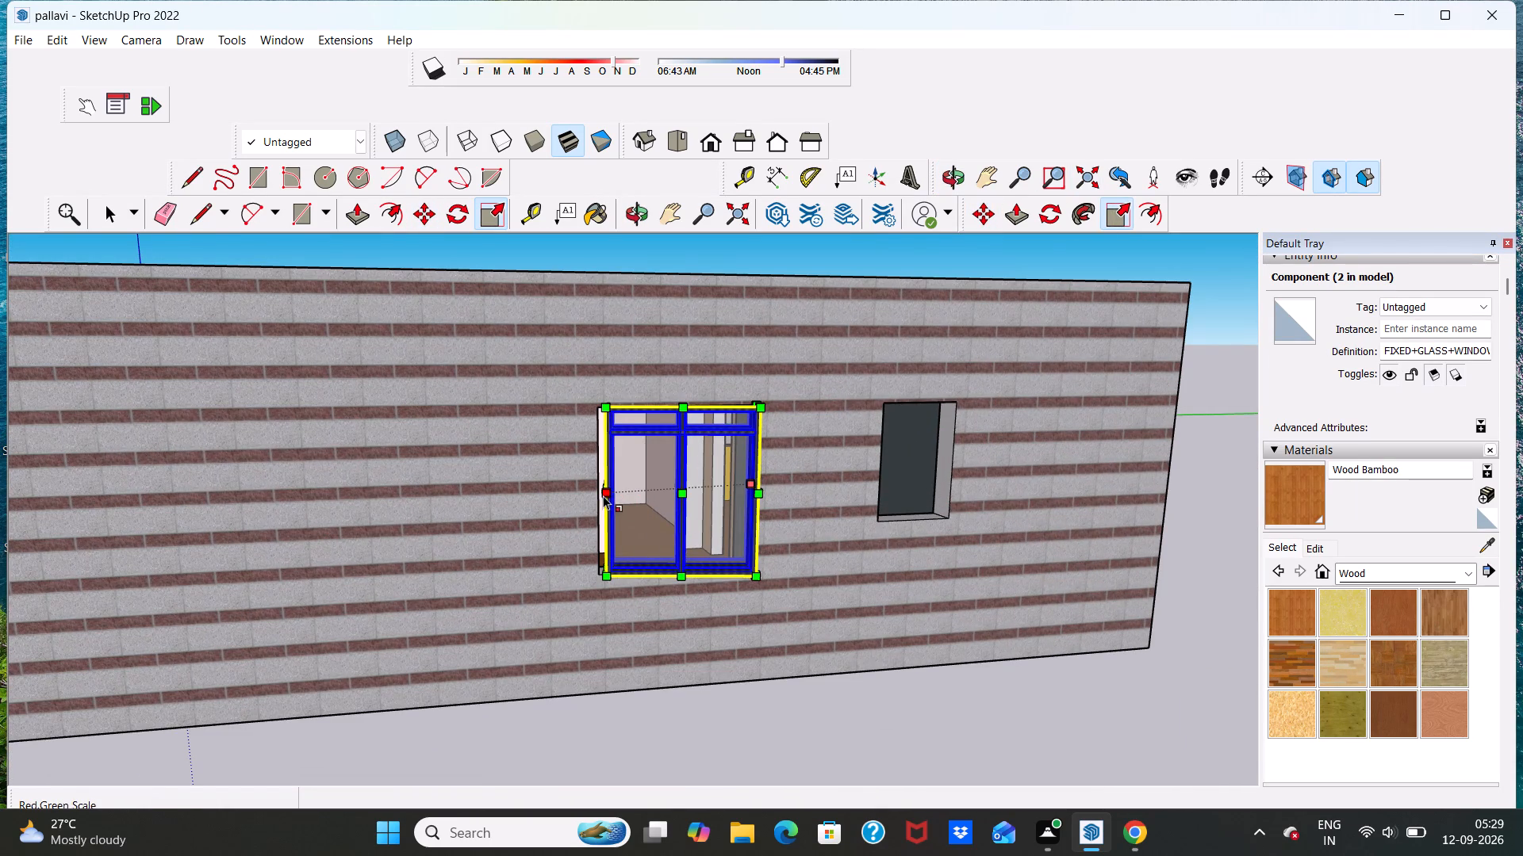
click(593, 496)
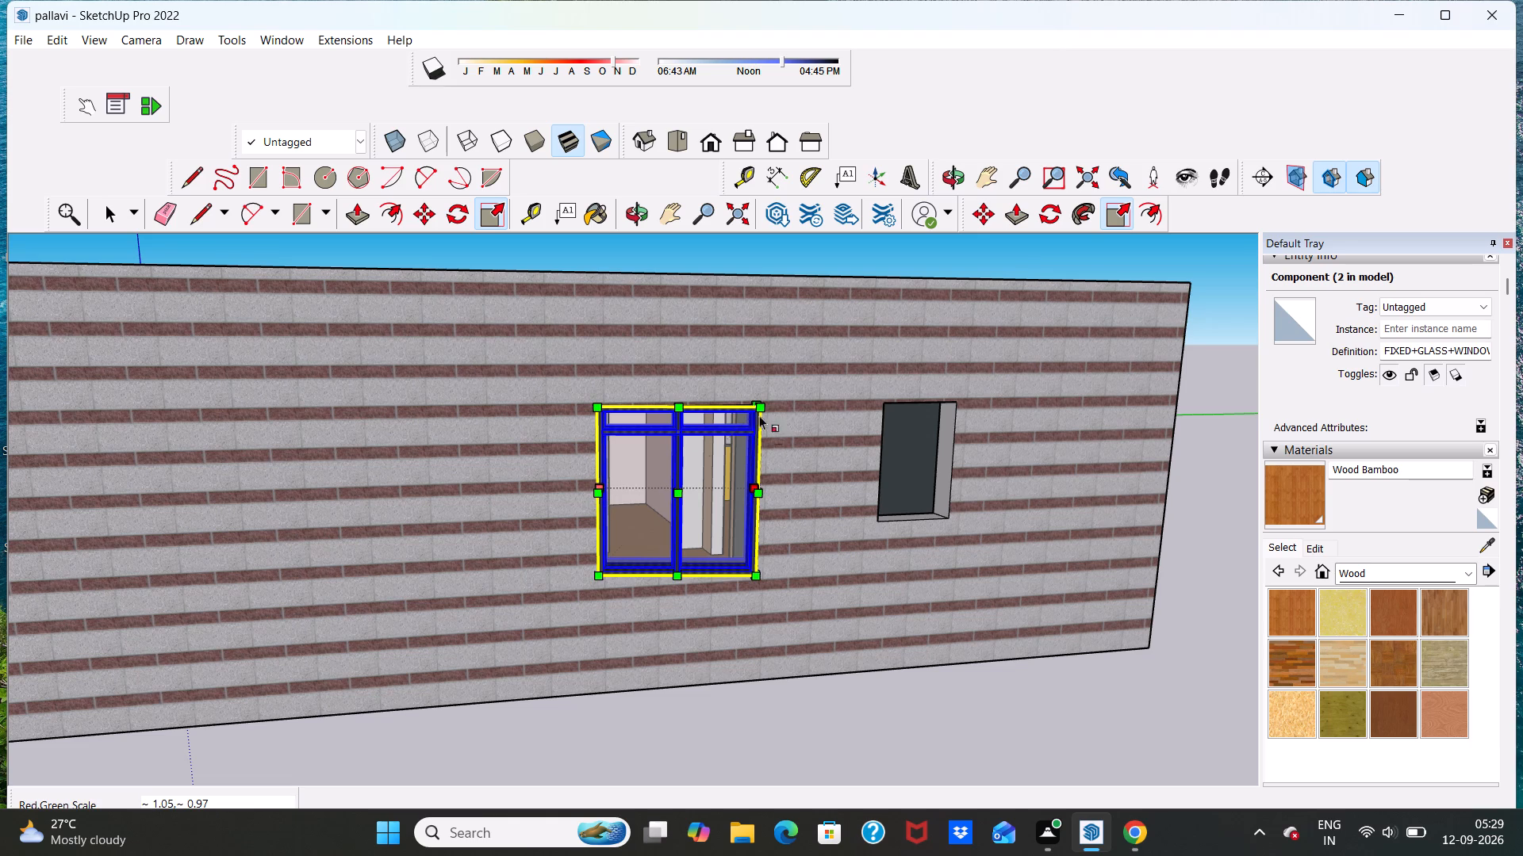
Scale the glass window uniformly from its top corner to about 0.88, and back up by about 1.13 to fill the opening.
click(754, 397)
drag(733, 395, 715, 408)
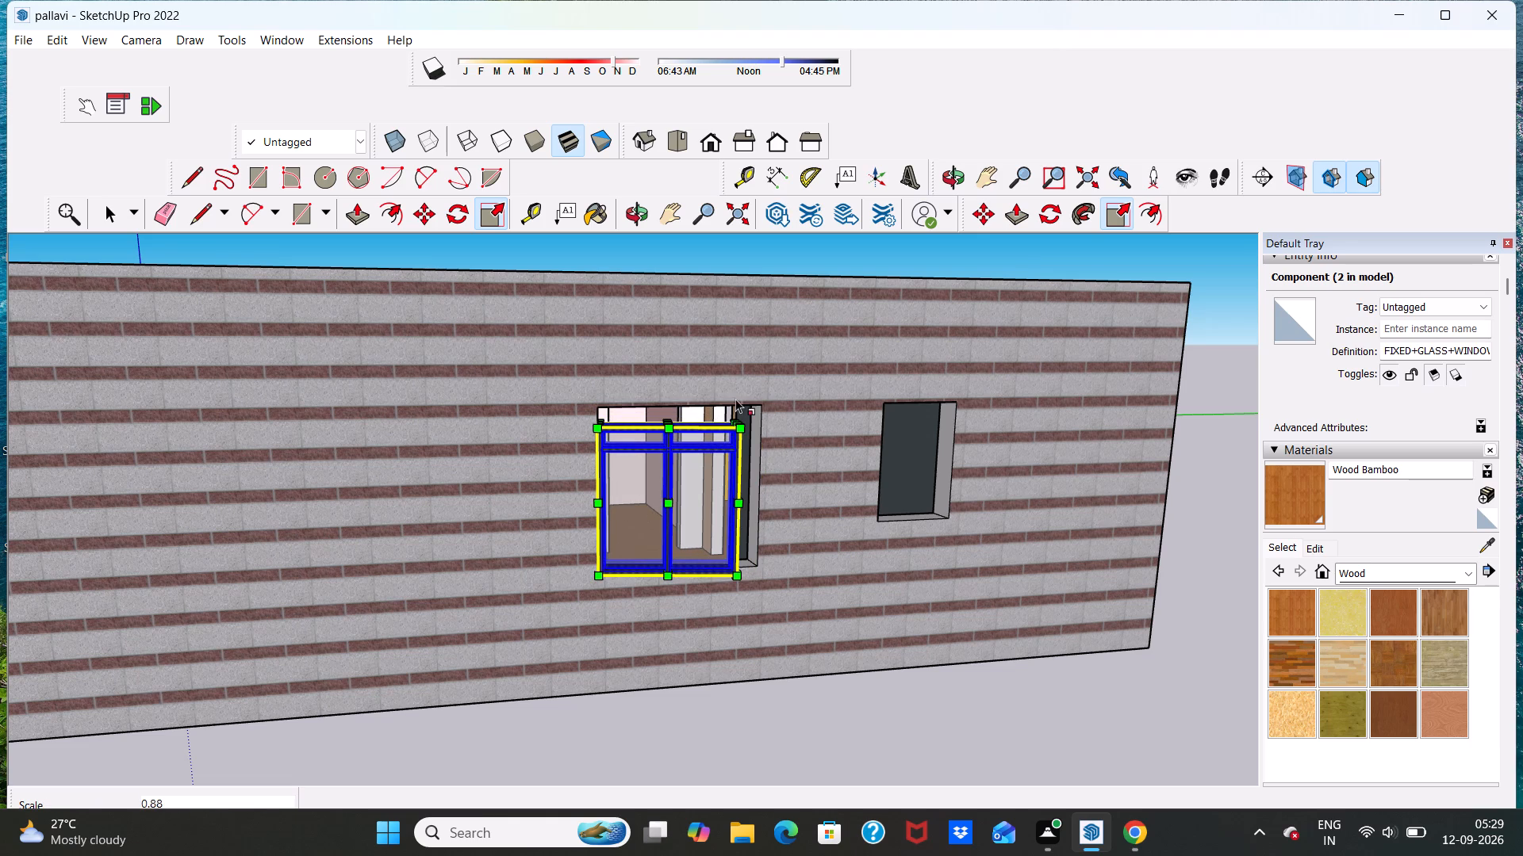
click(742, 430)
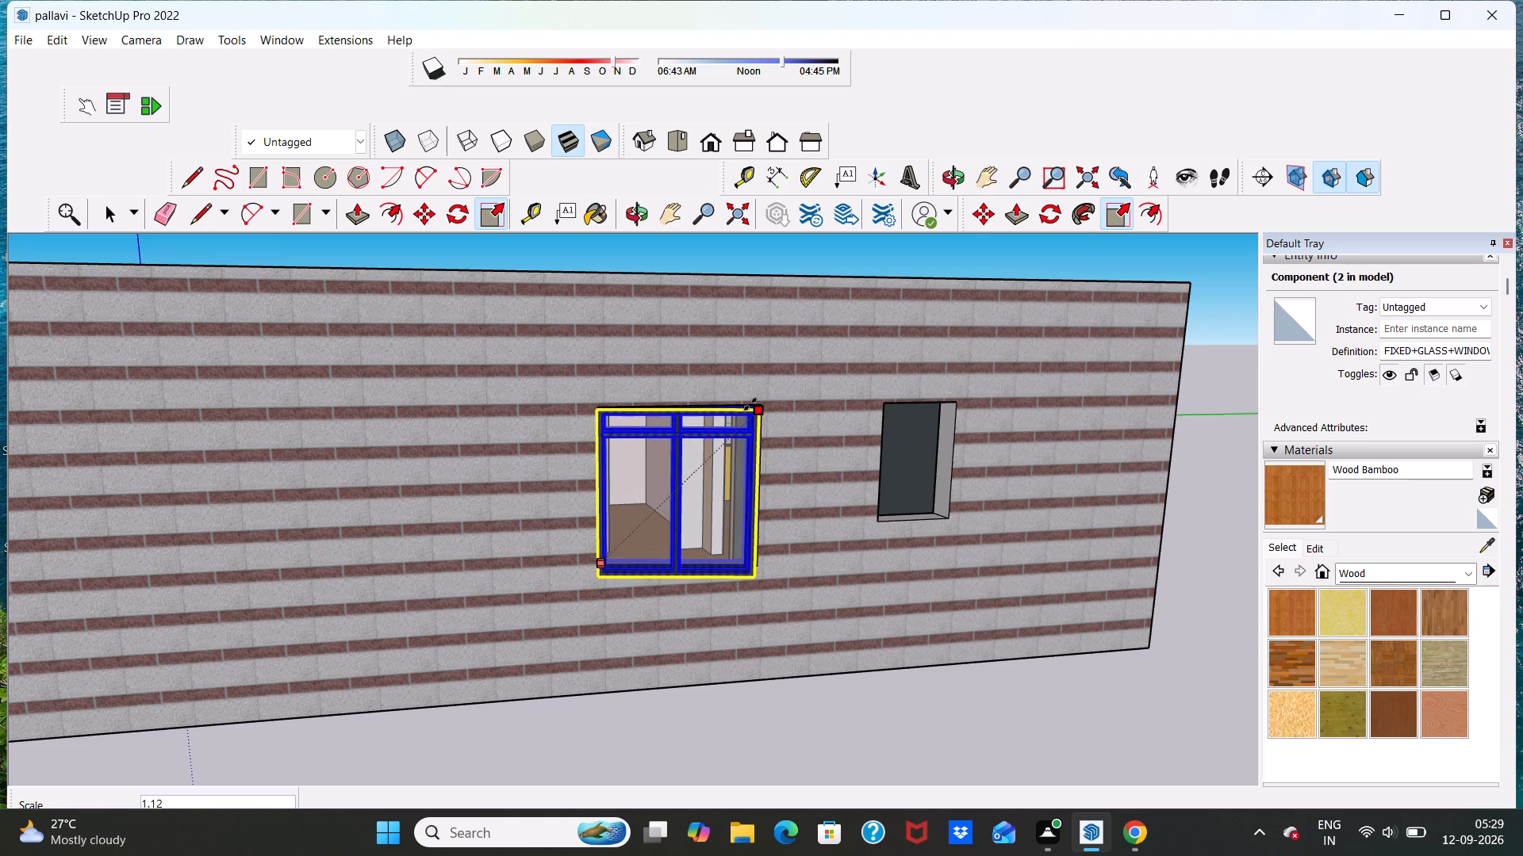
click(750, 403)
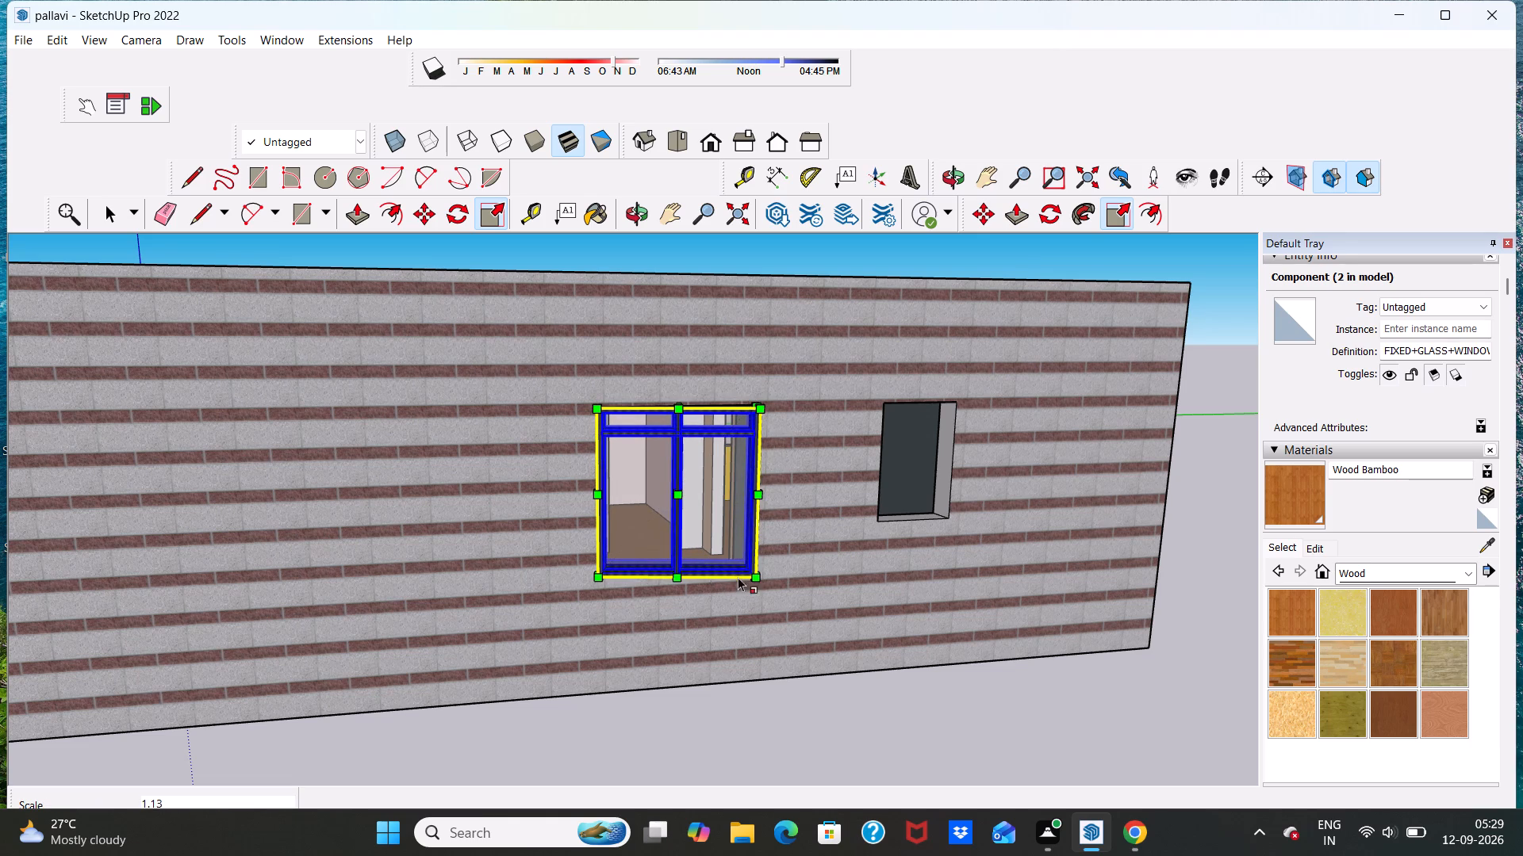
click(752, 570)
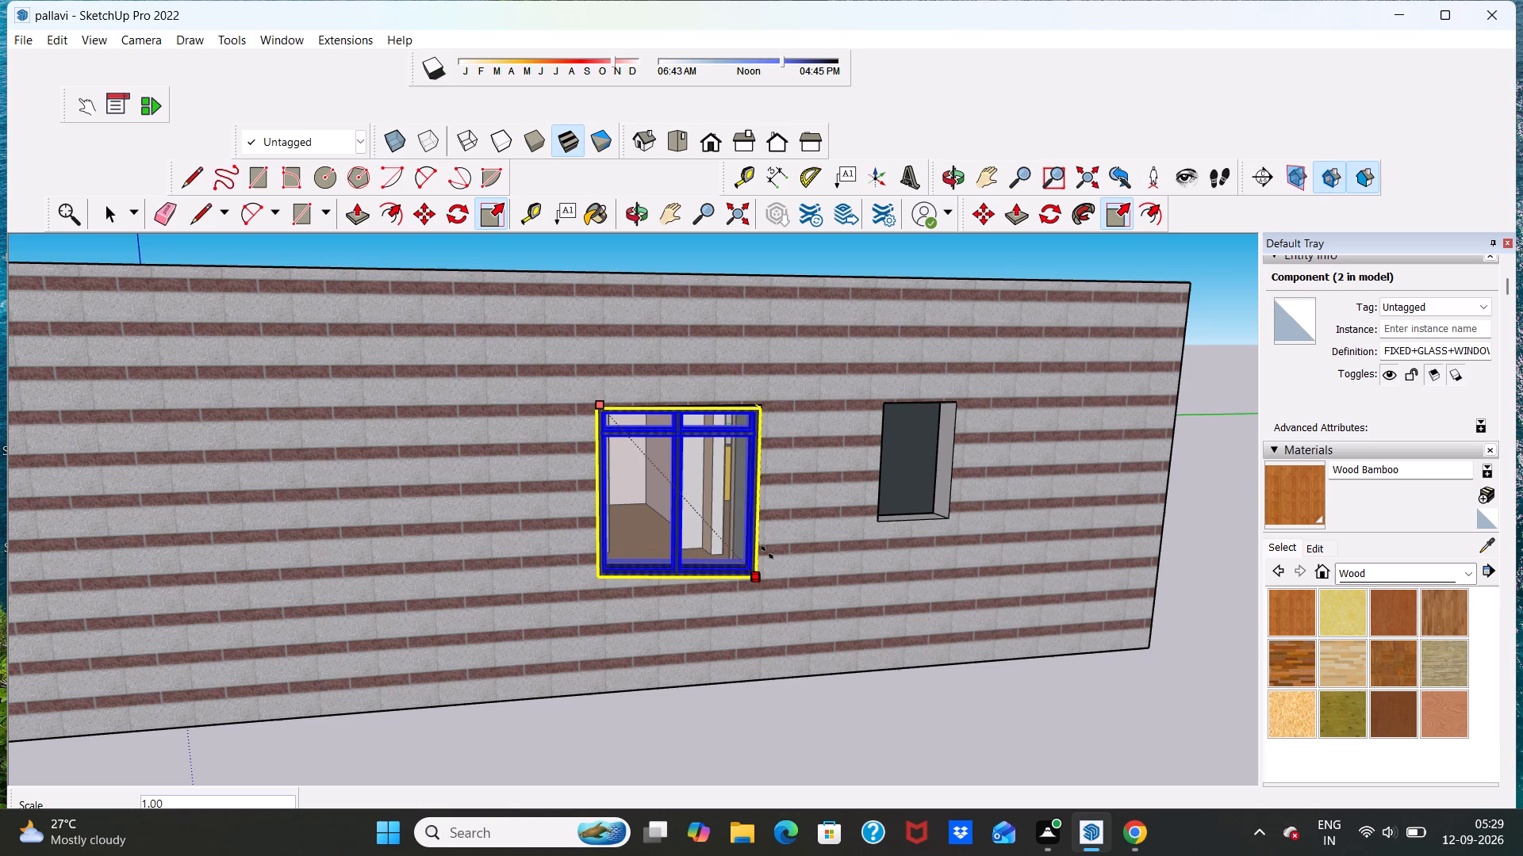
click(767, 552)
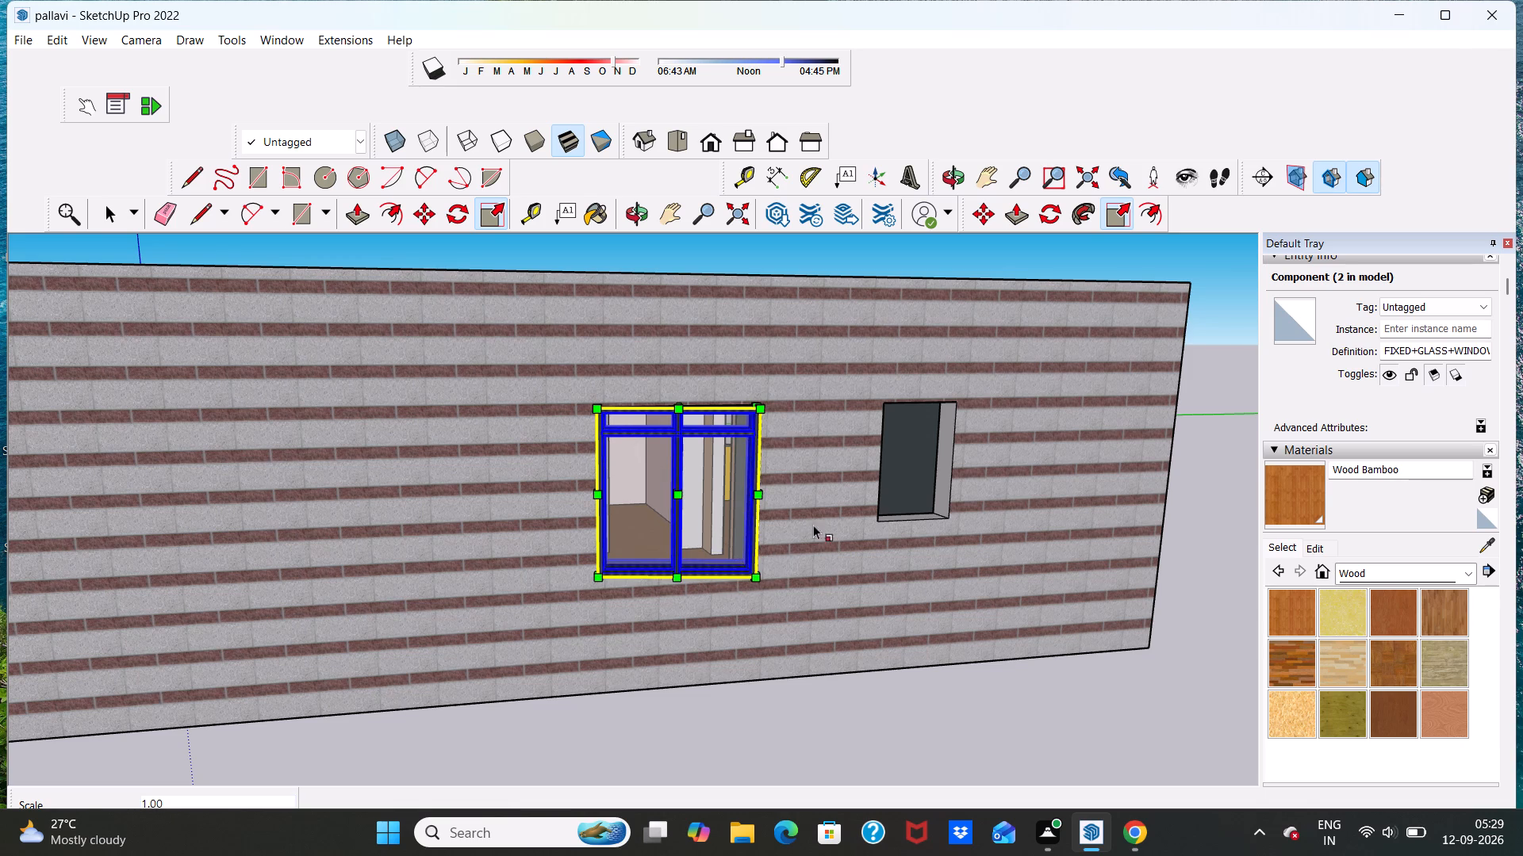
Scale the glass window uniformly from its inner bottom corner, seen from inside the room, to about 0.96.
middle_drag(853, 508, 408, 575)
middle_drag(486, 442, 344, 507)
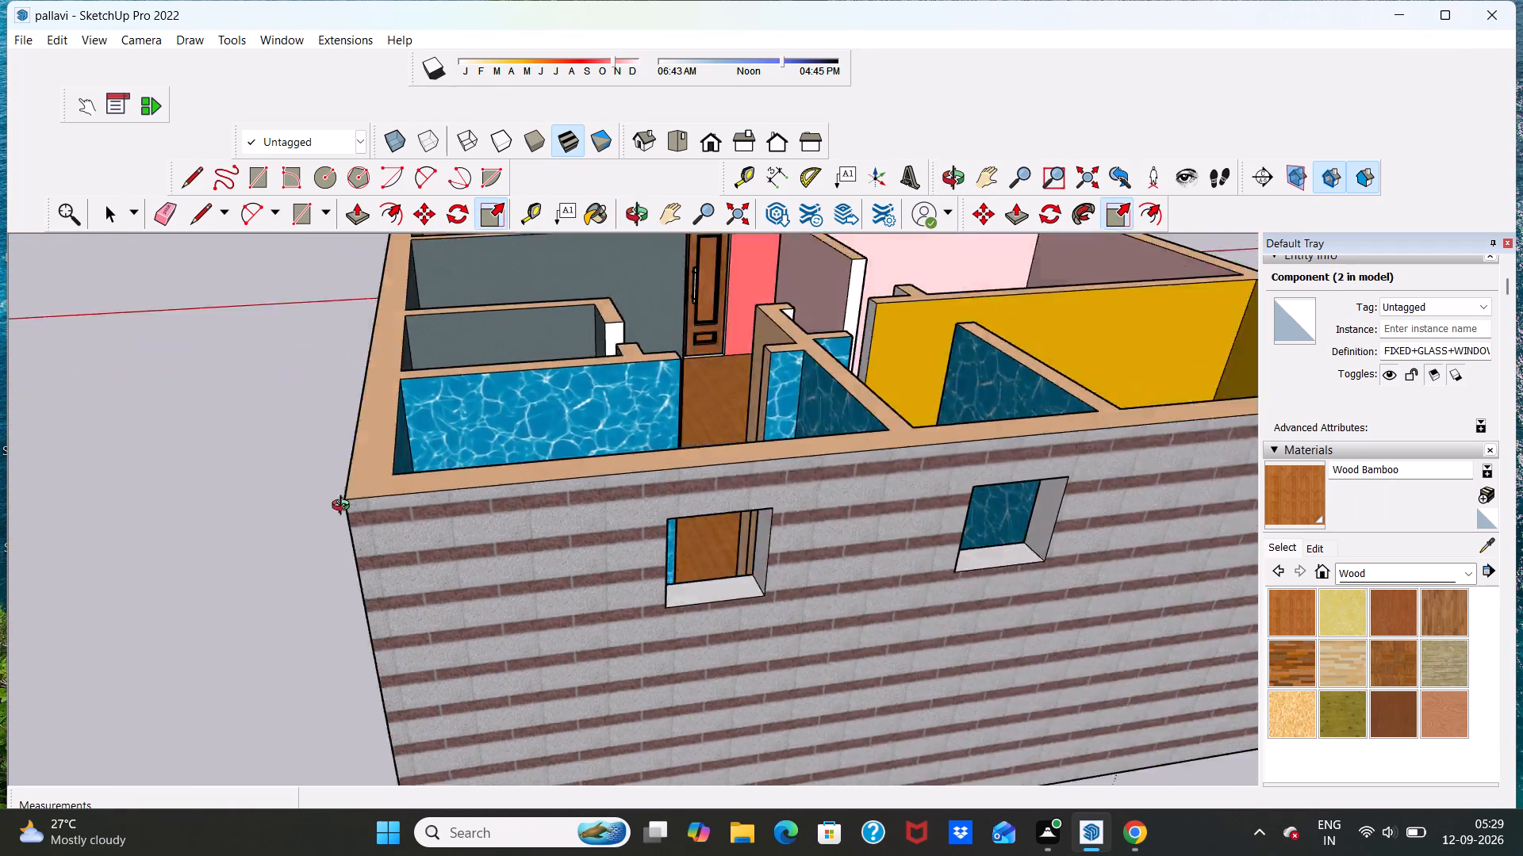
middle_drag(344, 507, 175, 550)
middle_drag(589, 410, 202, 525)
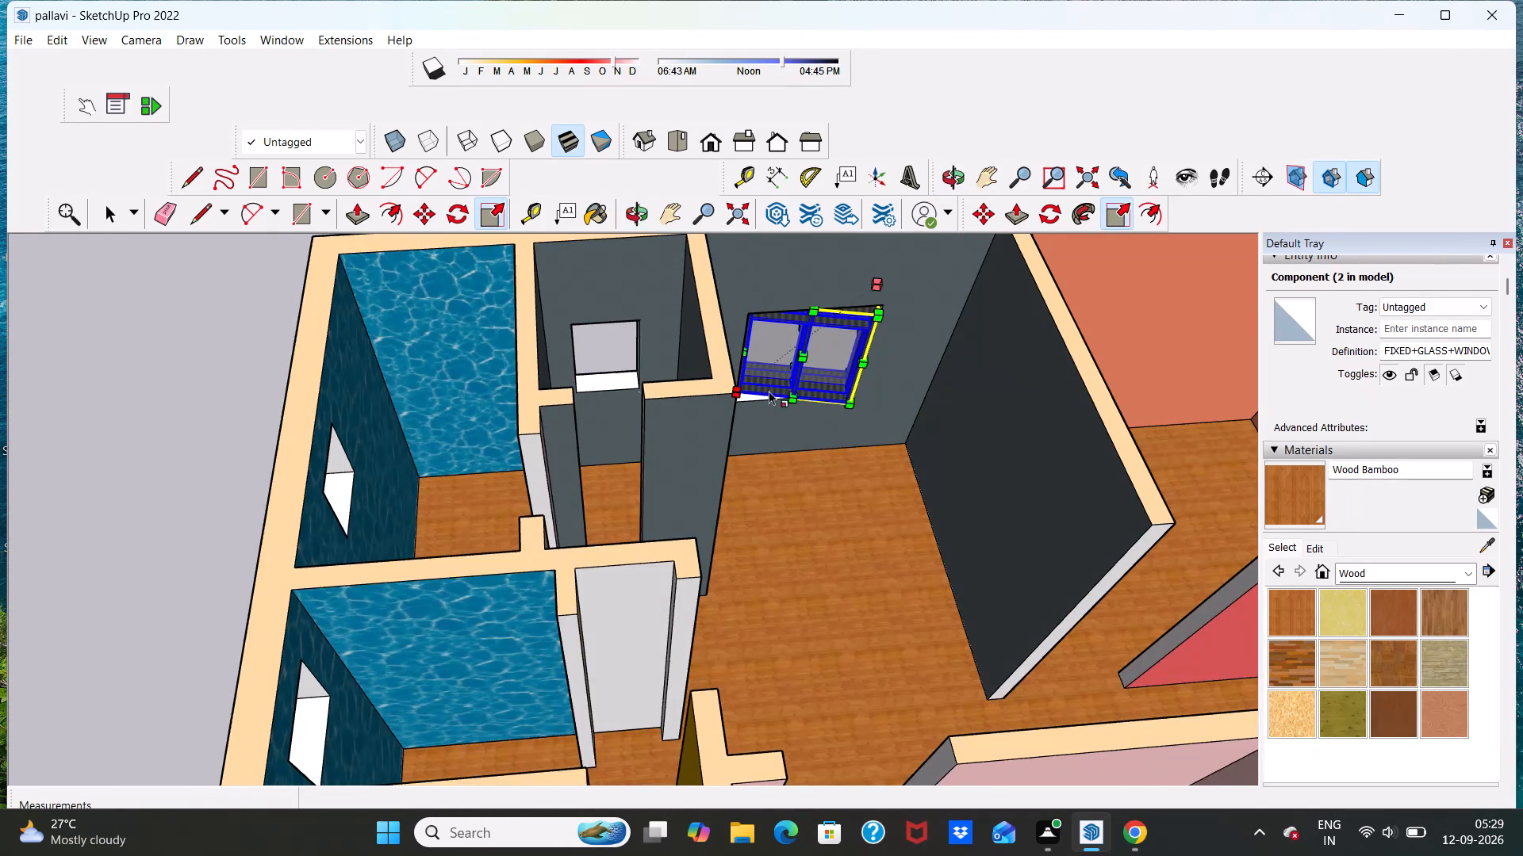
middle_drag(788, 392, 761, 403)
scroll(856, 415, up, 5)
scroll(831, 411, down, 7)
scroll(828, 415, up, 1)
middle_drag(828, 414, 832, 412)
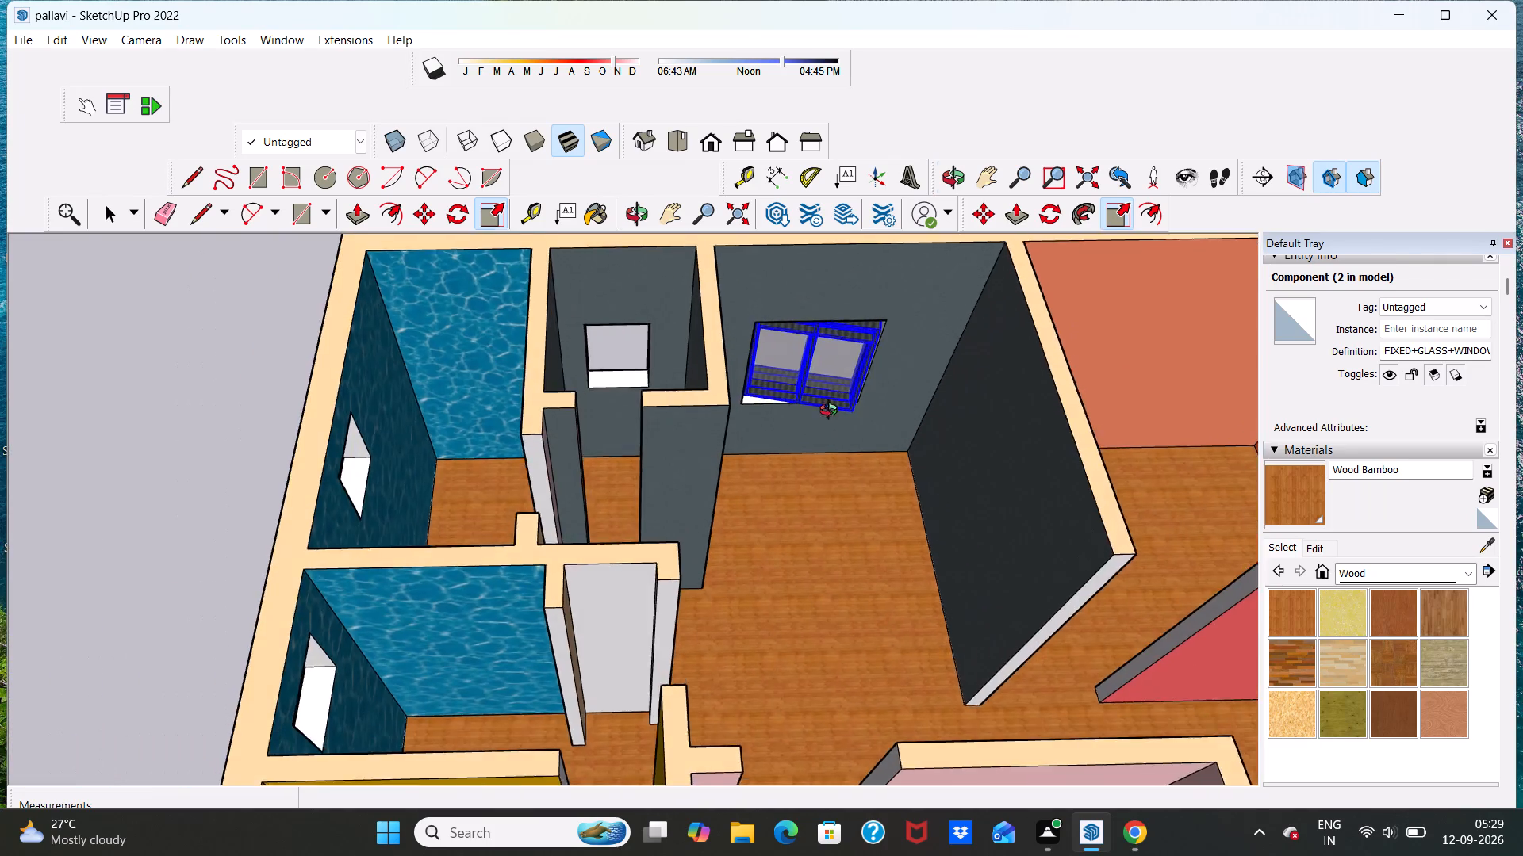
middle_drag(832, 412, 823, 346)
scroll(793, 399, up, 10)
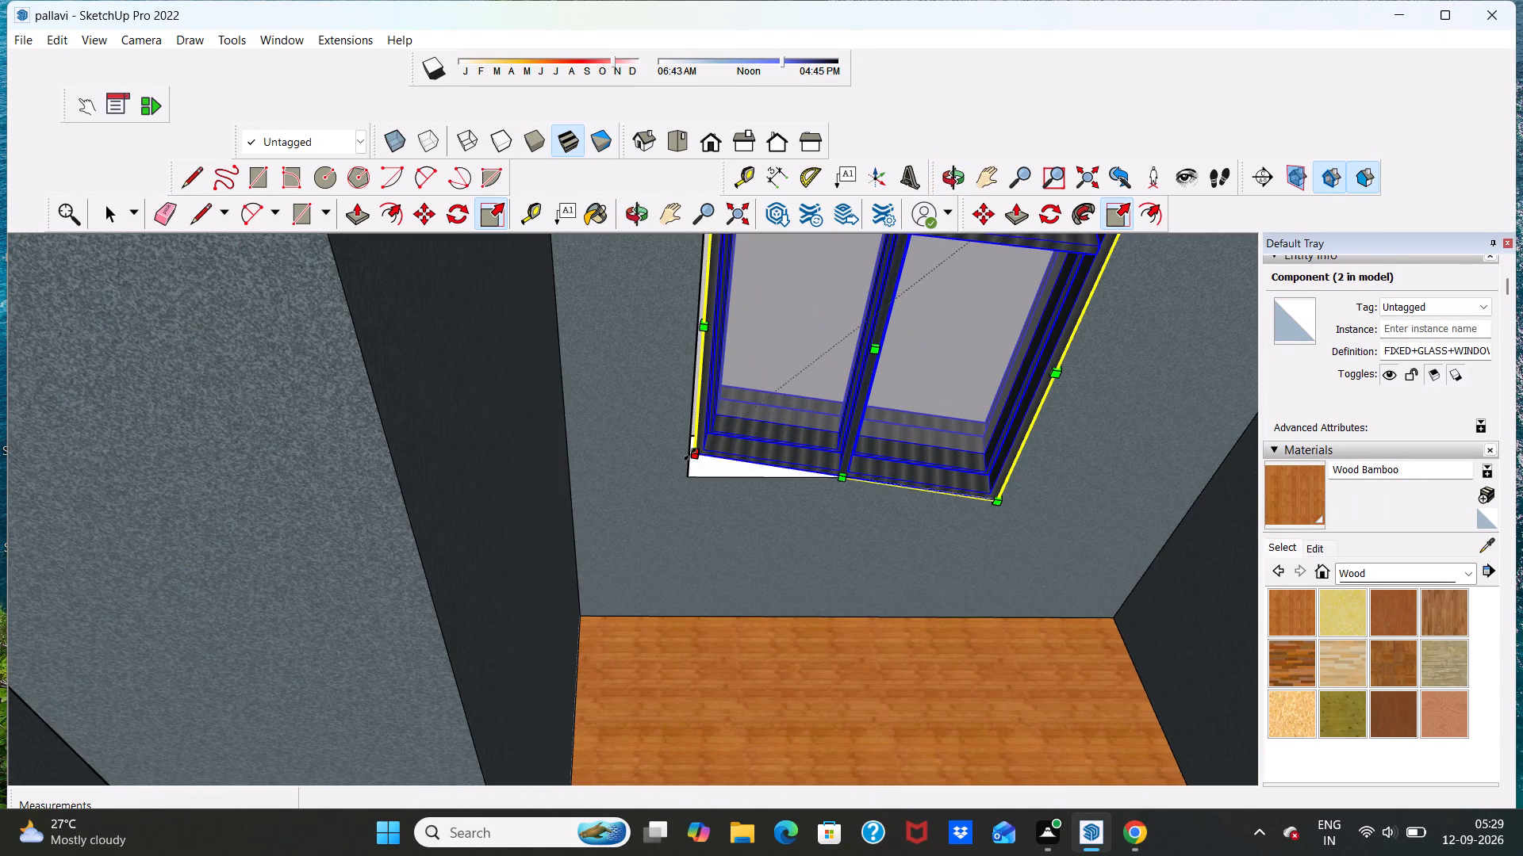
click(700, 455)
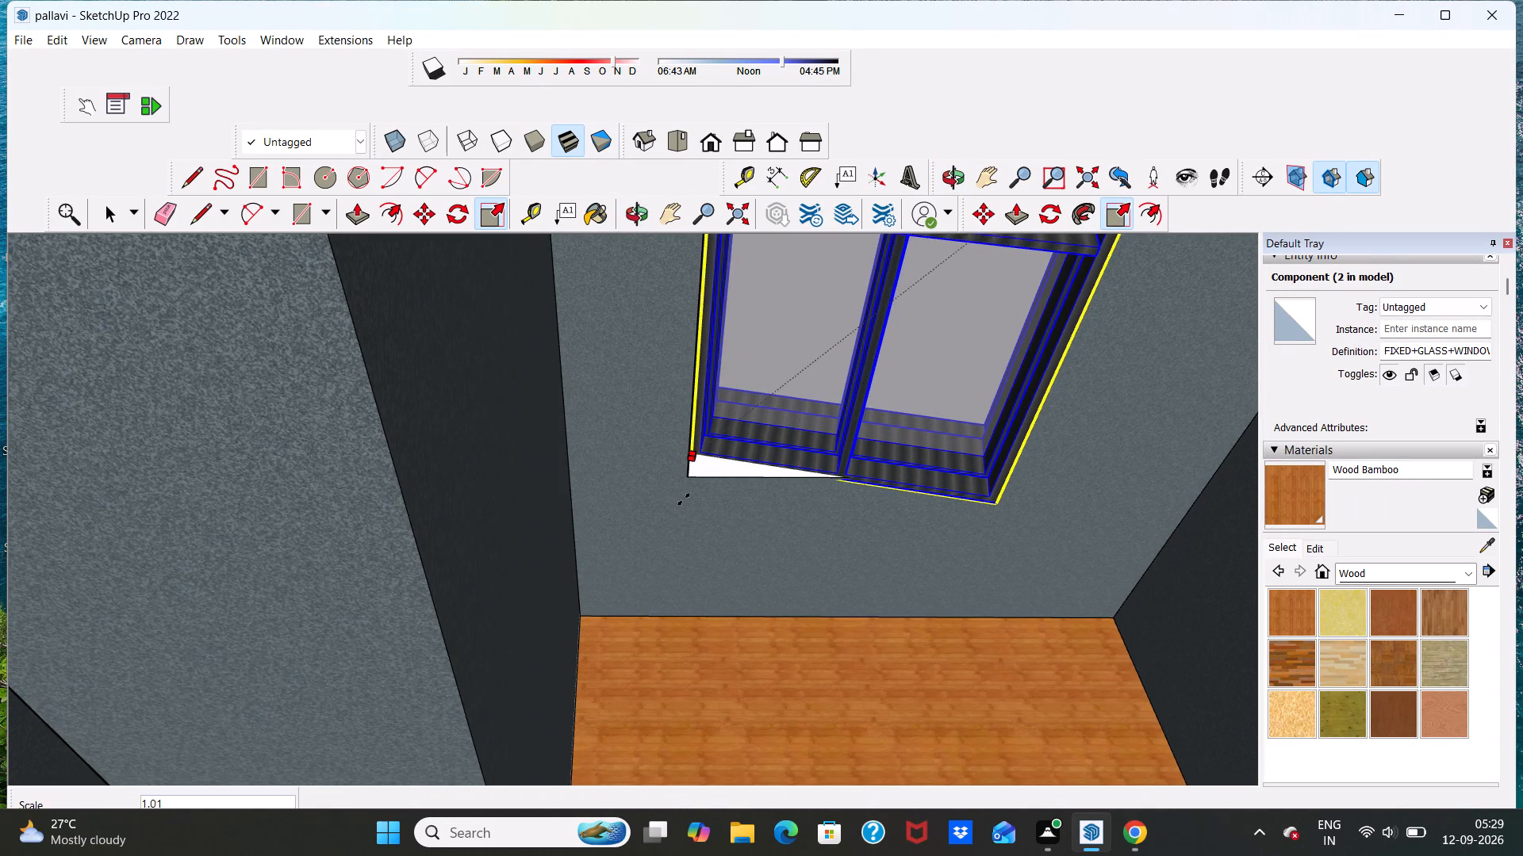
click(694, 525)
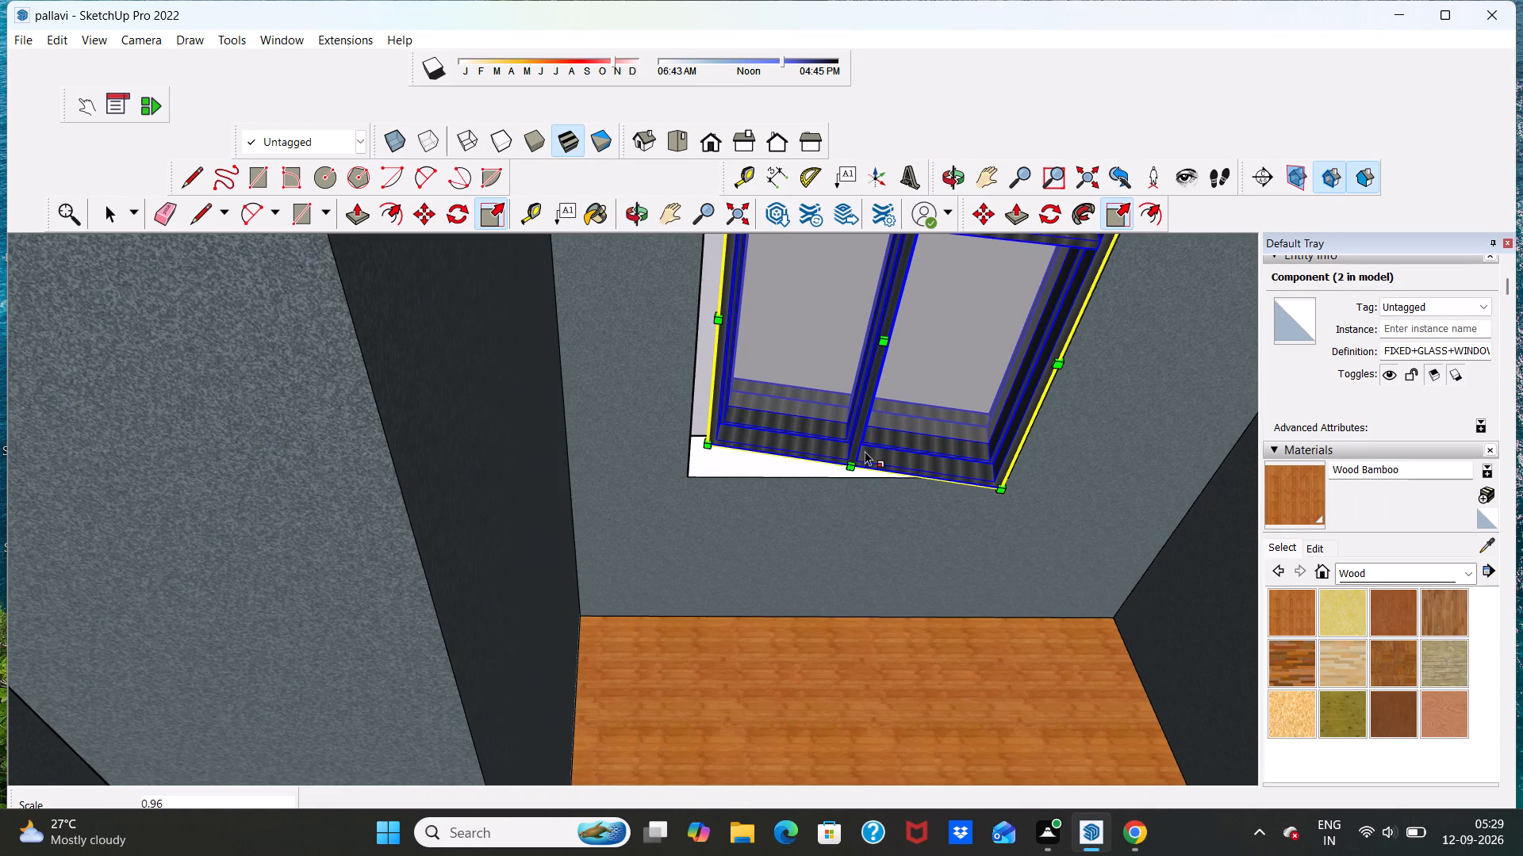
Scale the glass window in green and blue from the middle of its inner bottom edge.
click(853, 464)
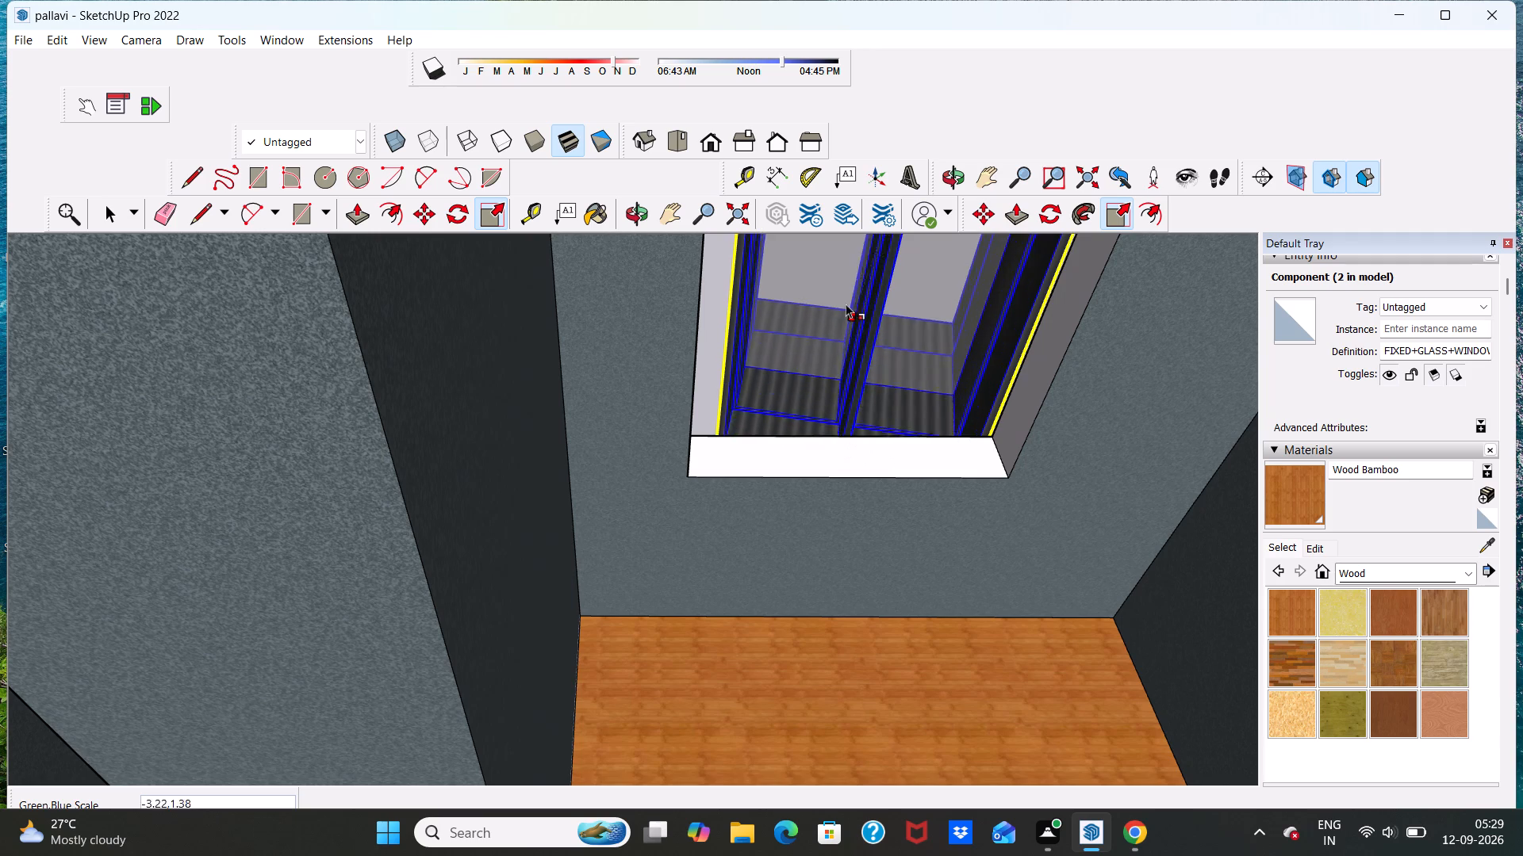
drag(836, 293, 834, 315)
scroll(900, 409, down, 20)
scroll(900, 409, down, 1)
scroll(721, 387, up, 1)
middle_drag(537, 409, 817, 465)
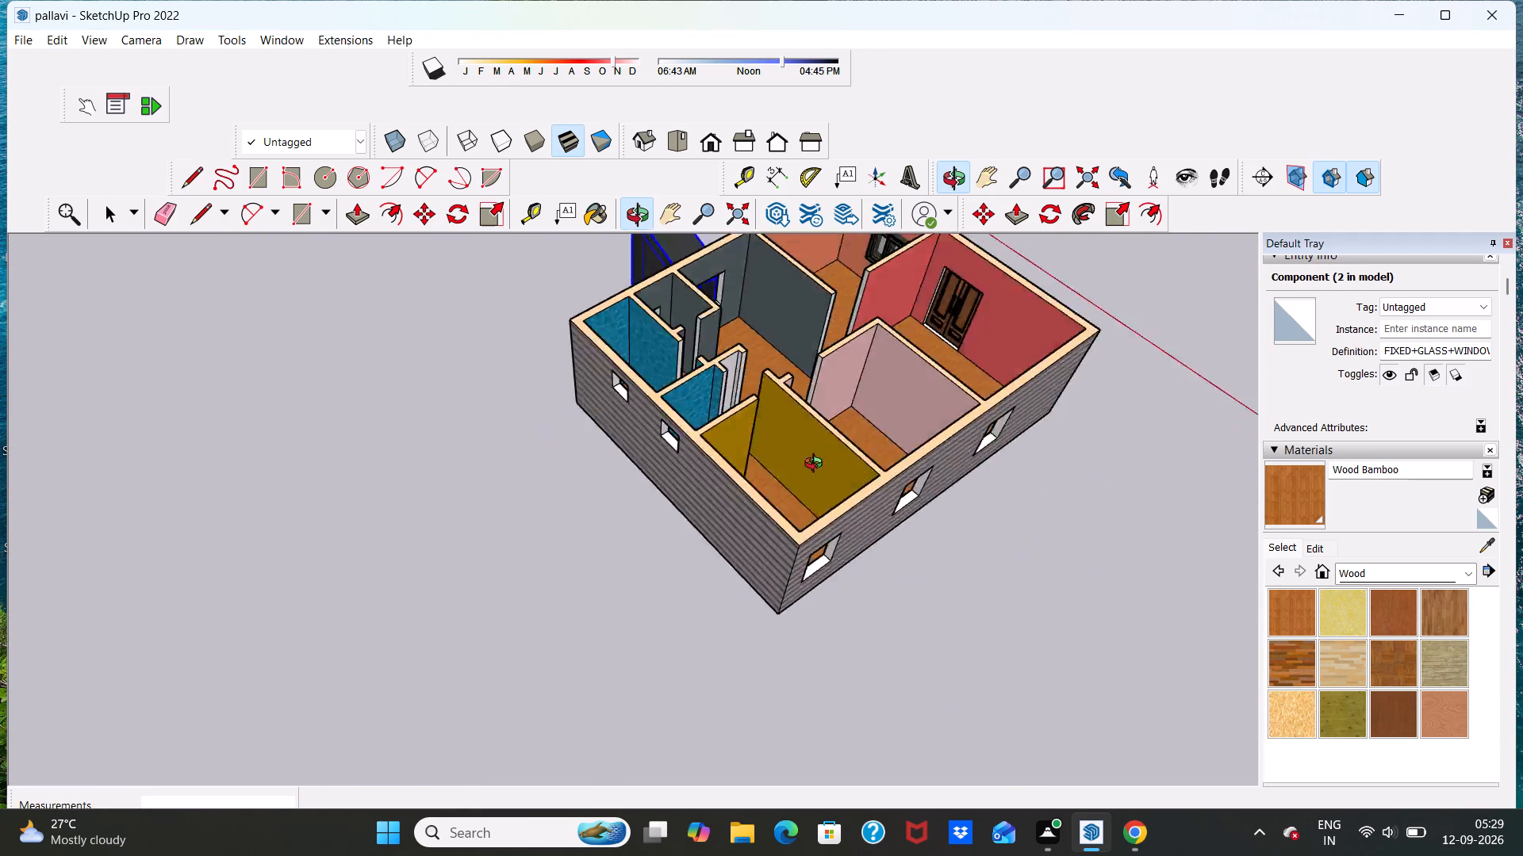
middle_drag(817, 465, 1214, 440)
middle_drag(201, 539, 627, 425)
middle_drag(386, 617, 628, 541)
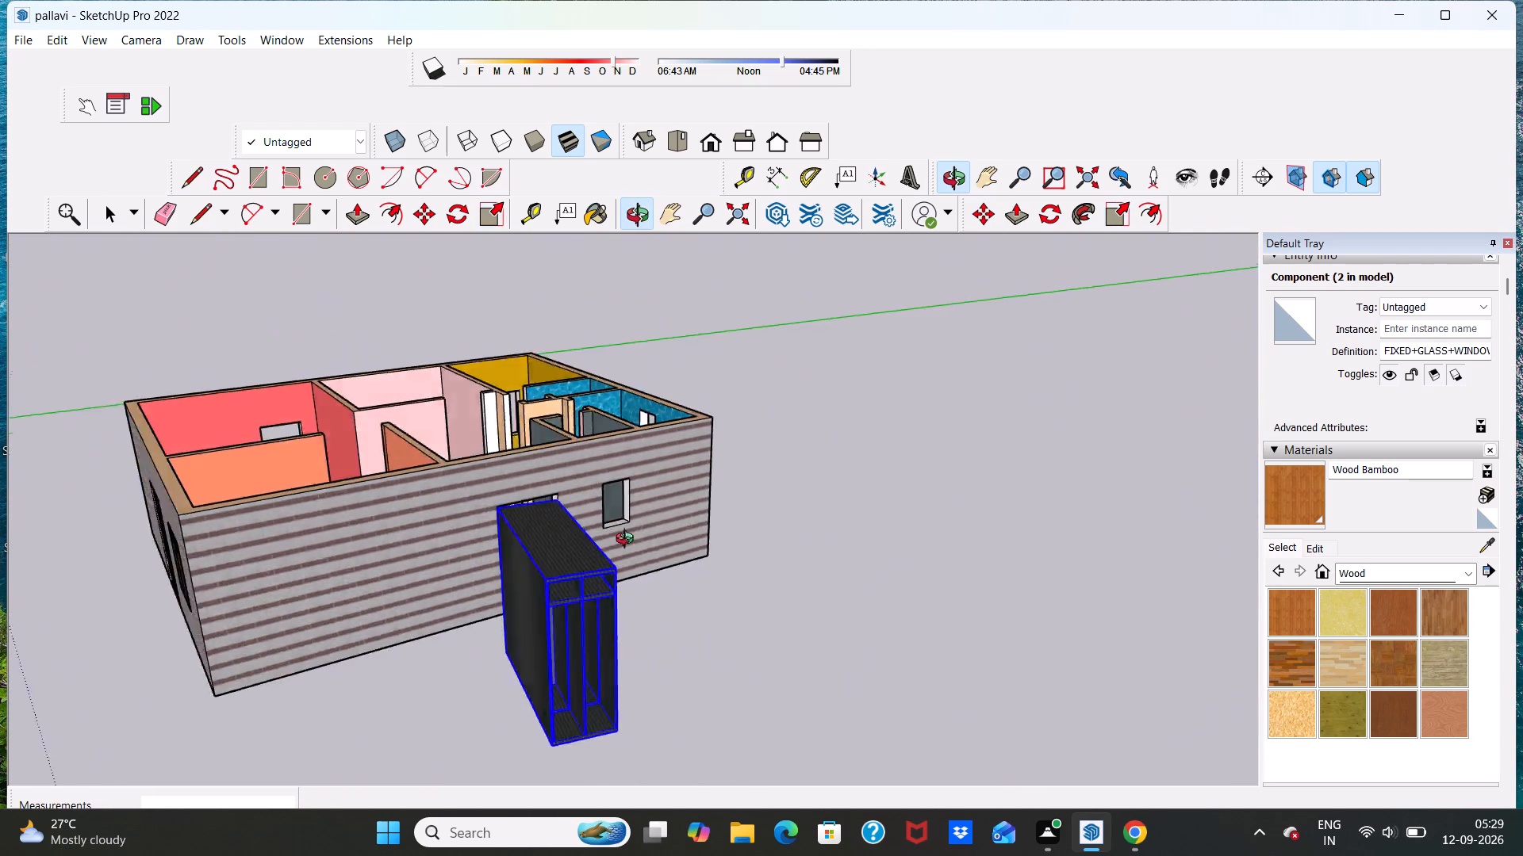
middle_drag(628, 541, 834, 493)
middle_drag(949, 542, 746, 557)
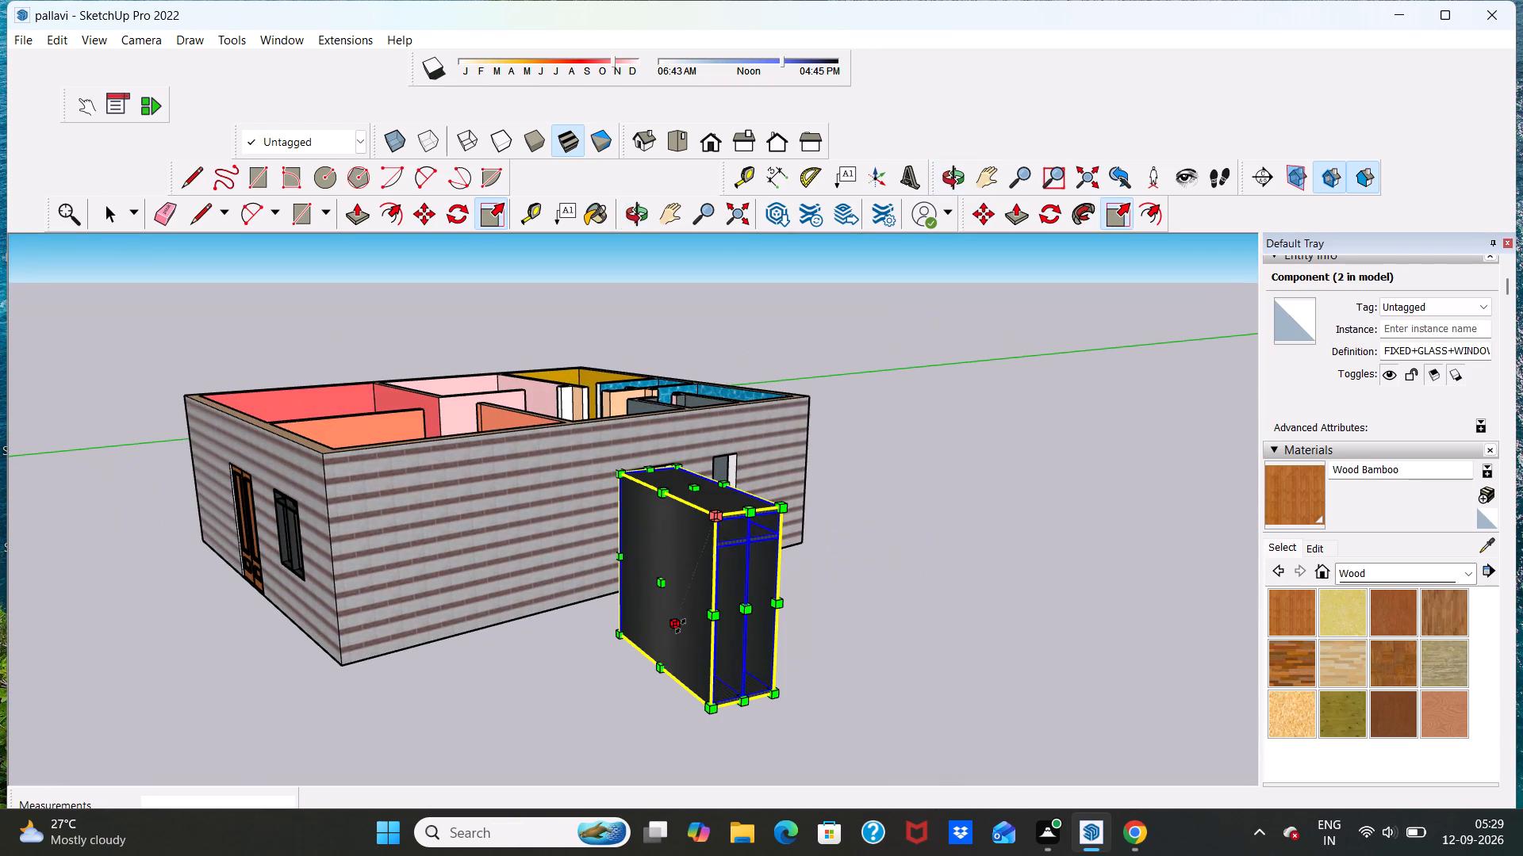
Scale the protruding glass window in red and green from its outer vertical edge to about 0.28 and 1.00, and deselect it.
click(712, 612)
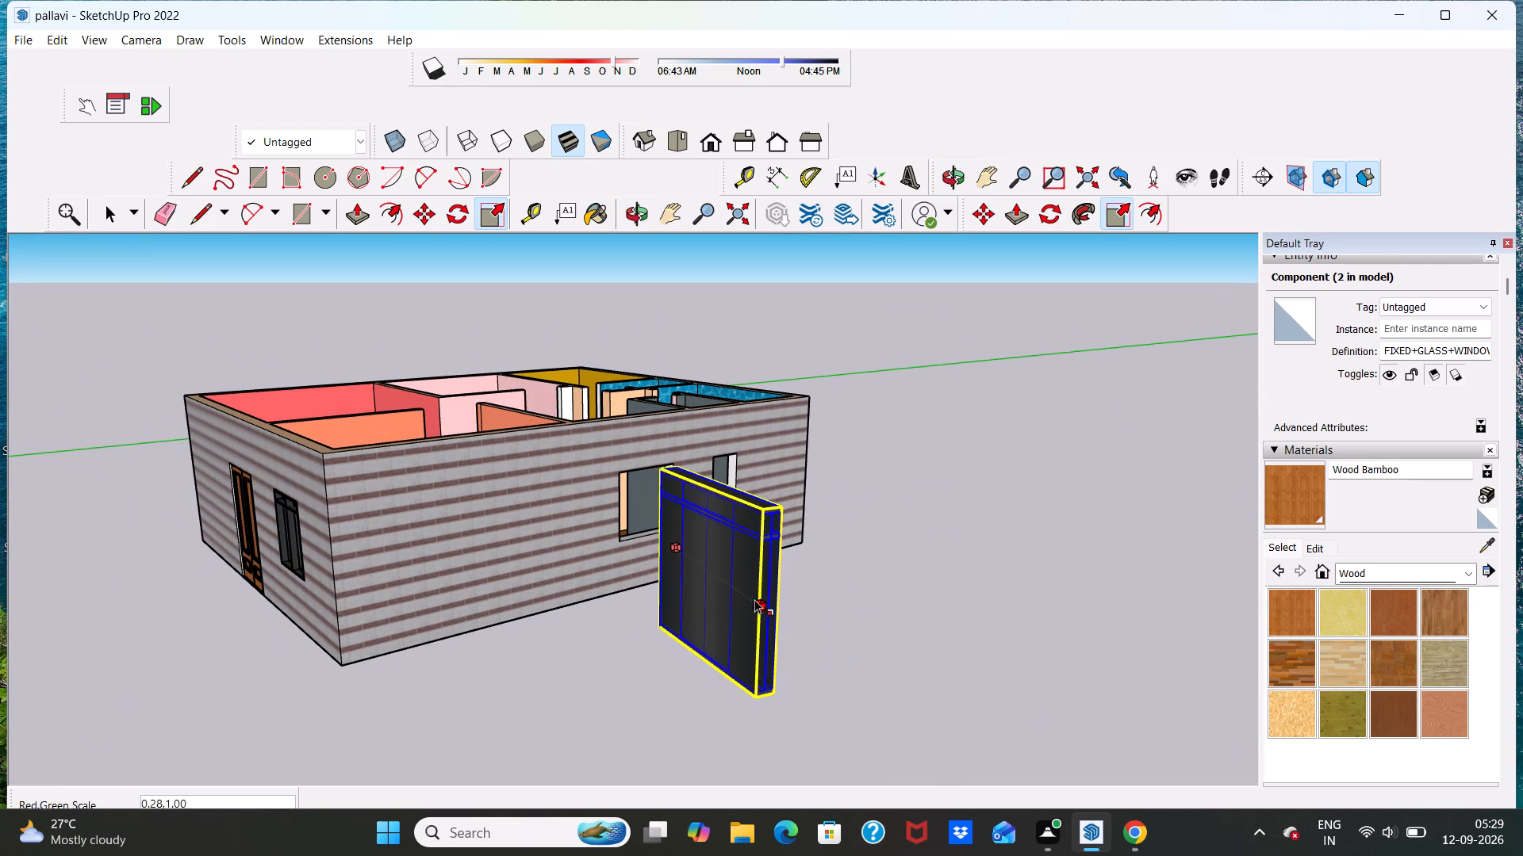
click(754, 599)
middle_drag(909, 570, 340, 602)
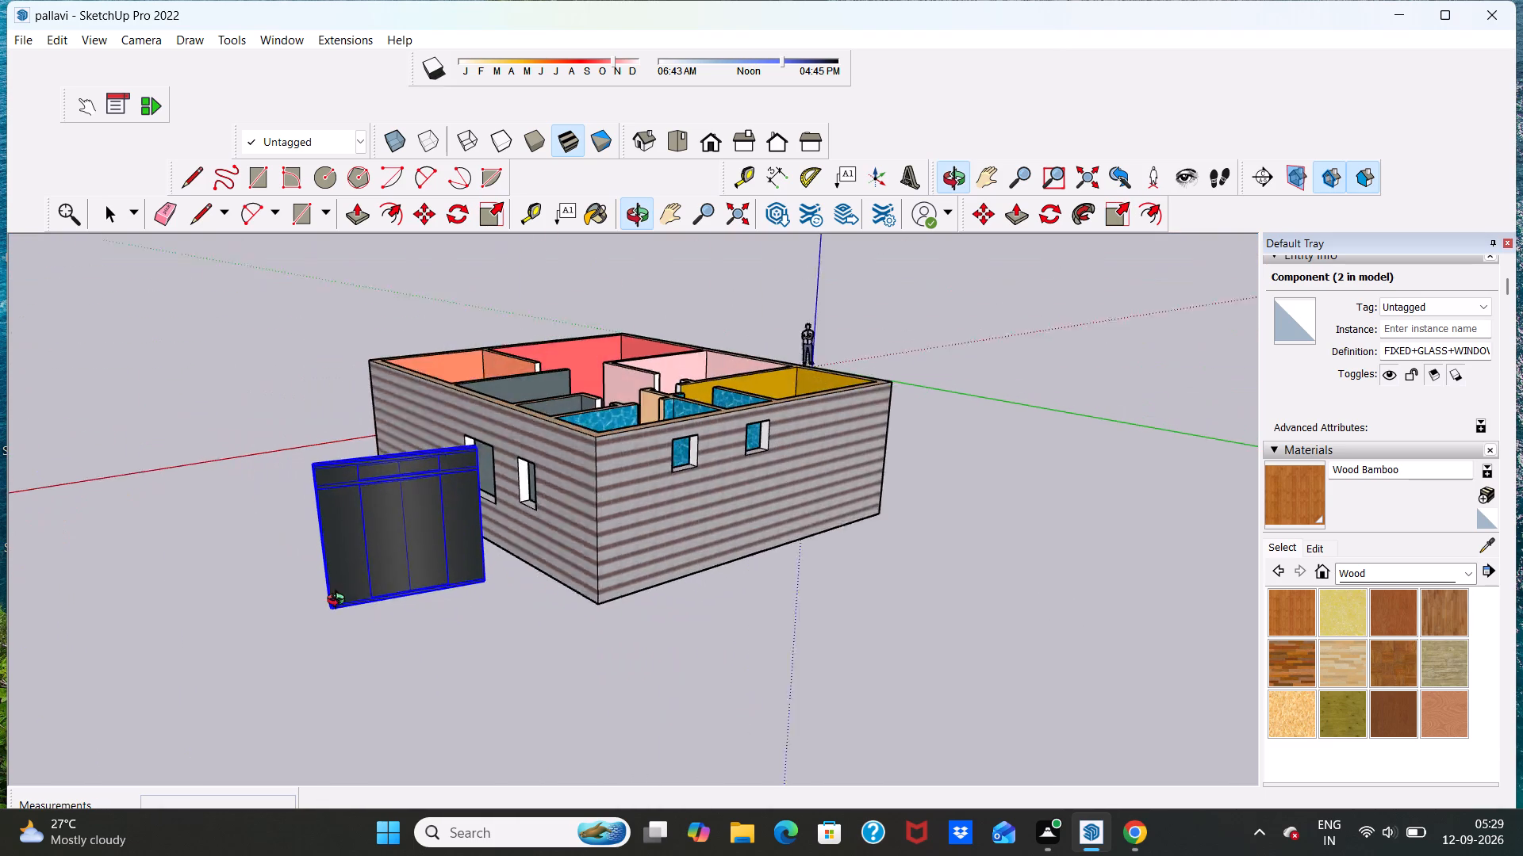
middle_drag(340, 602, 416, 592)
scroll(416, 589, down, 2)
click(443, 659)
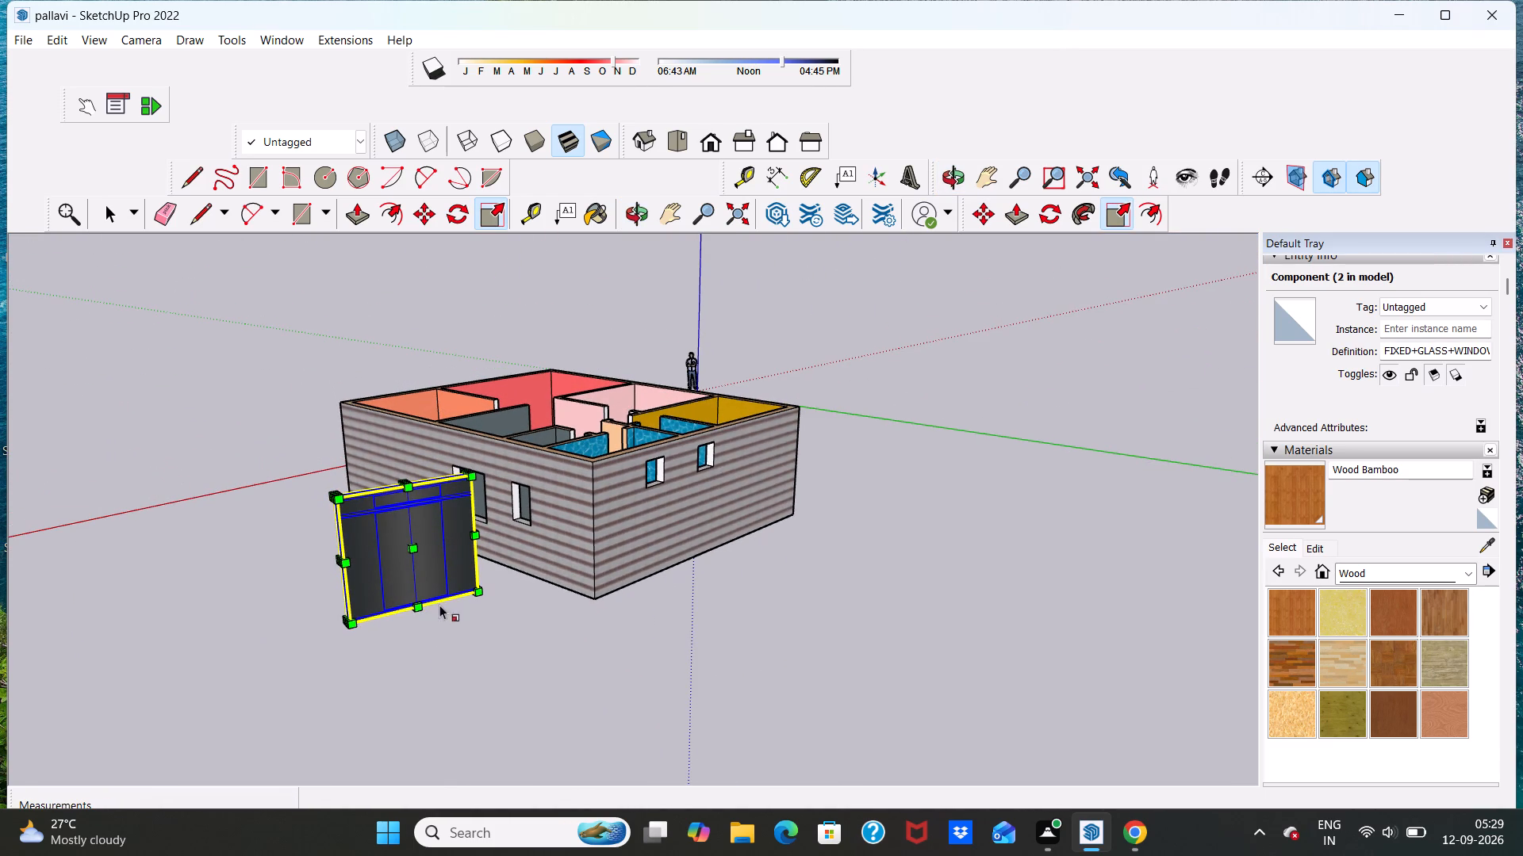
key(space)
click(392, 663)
Examine the scaled glass window and its position against the side wall's larger opening from several sides.
scroll(446, 613, up, 4)
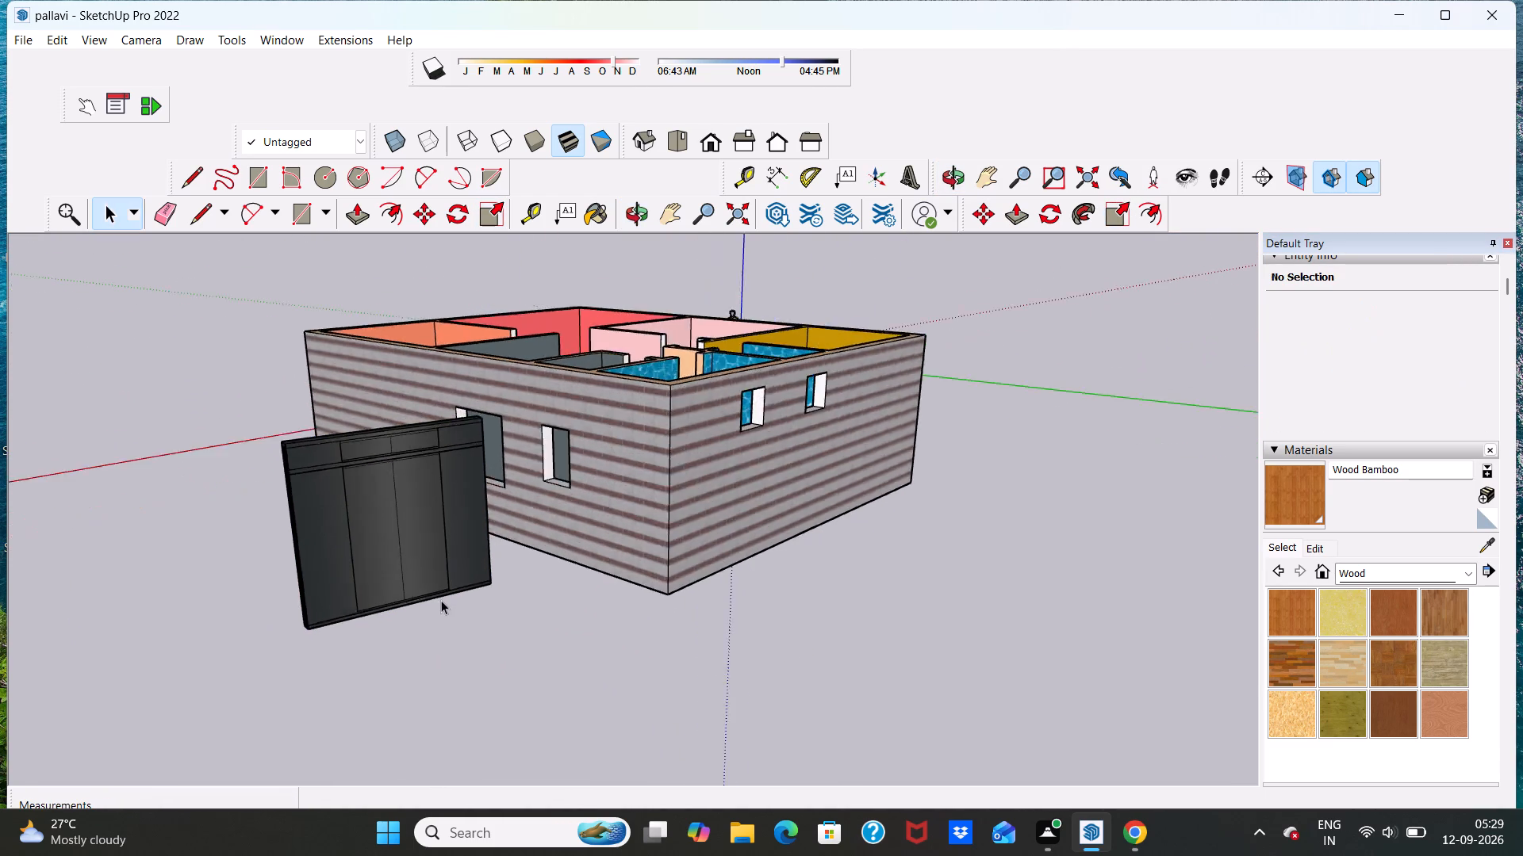
scroll(441, 600, up, 2)
scroll(439, 598, down, 8)
middle_drag(523, 598, 632, 613)
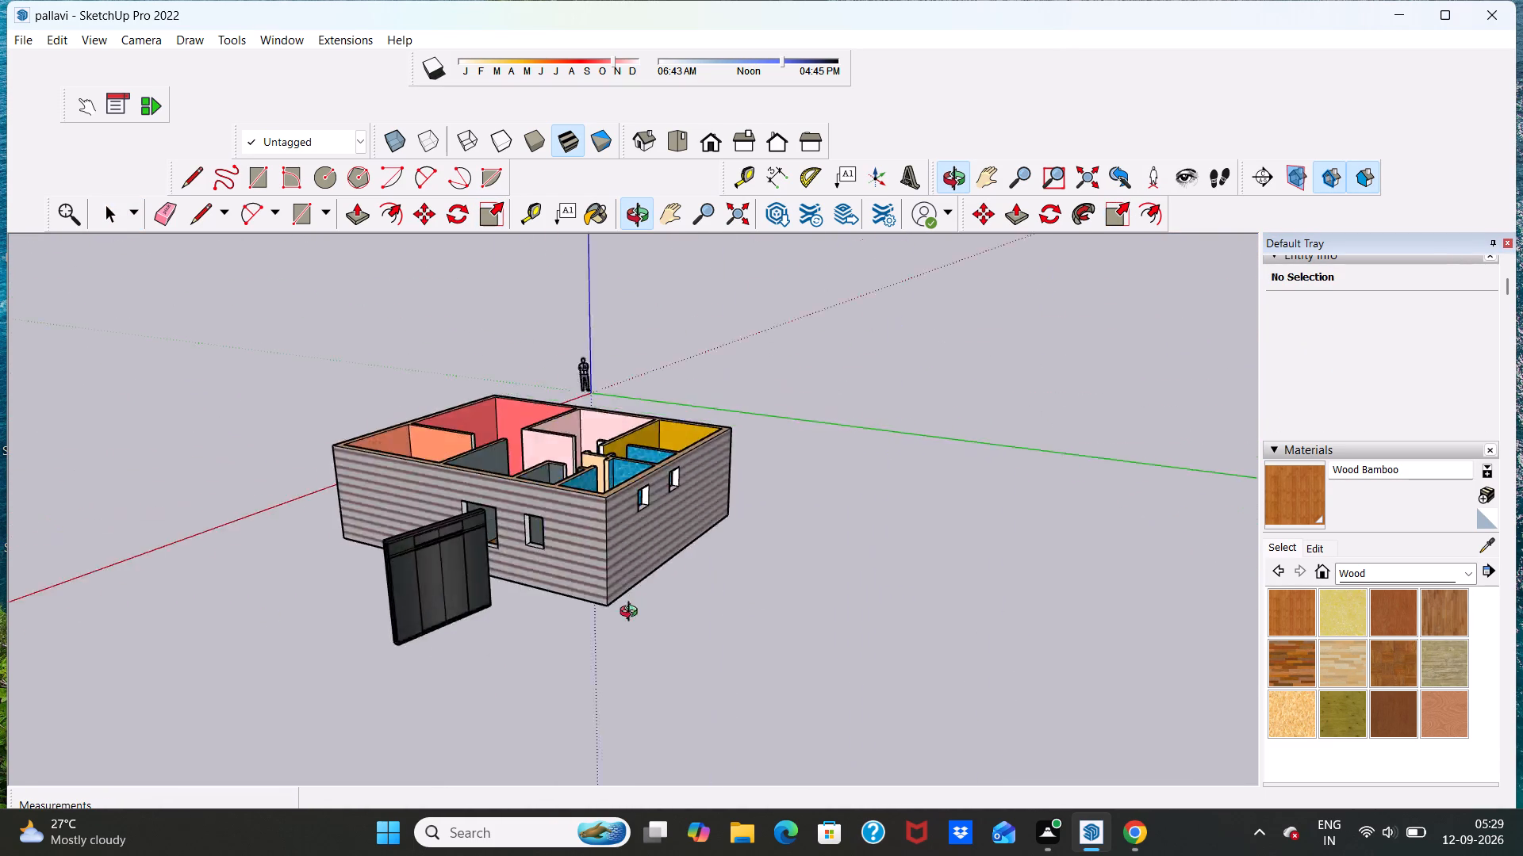
middle_drag(632, 613, 999, 556)
middle_drag(655, 633, 792, 621)
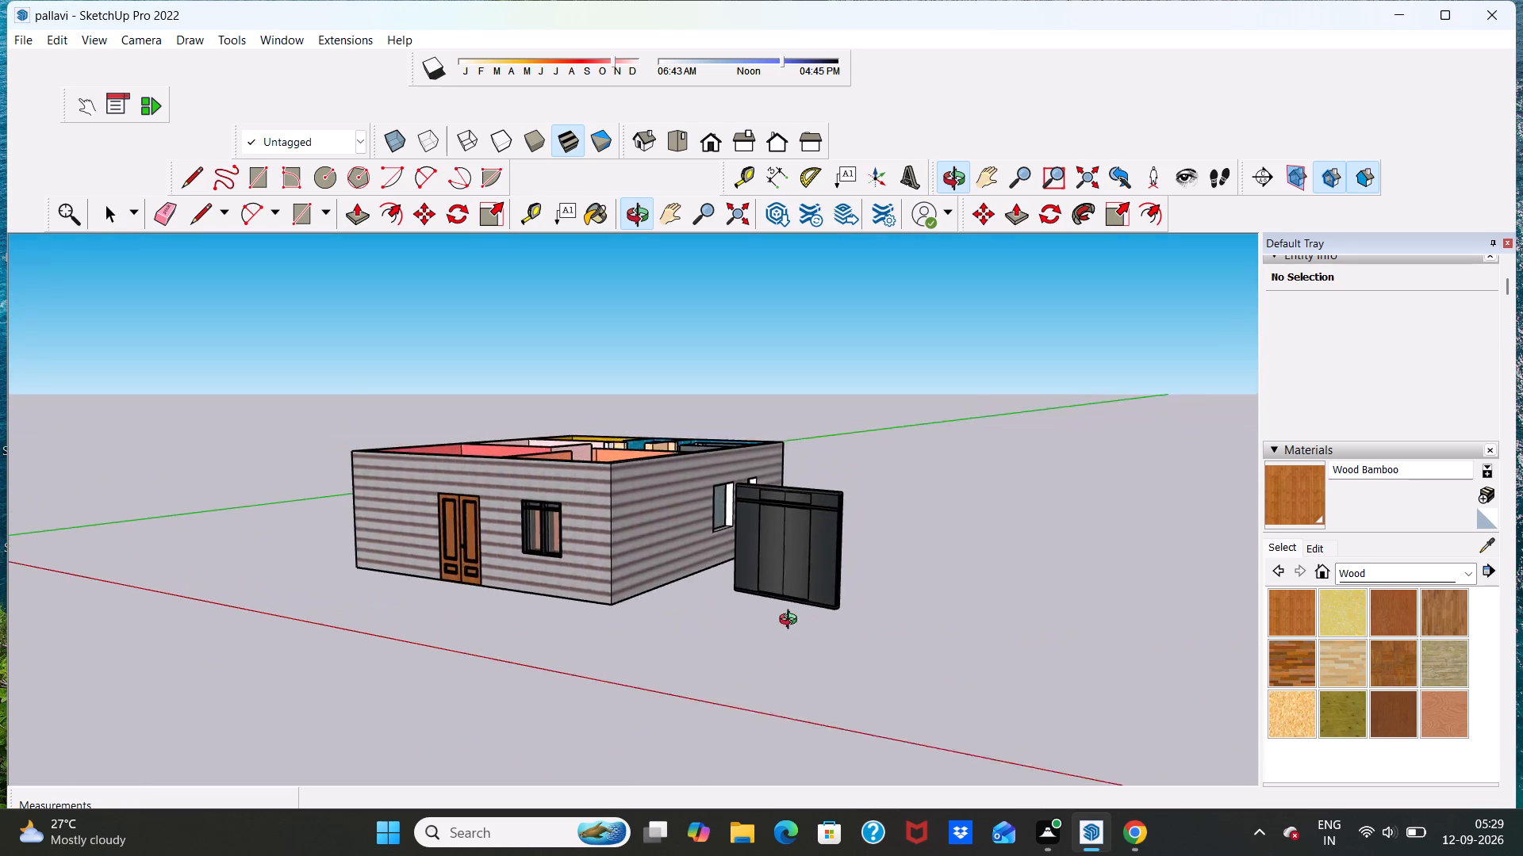
middle_drag(792, 621, 849, 626)
scroll(805, 559, up, 7)
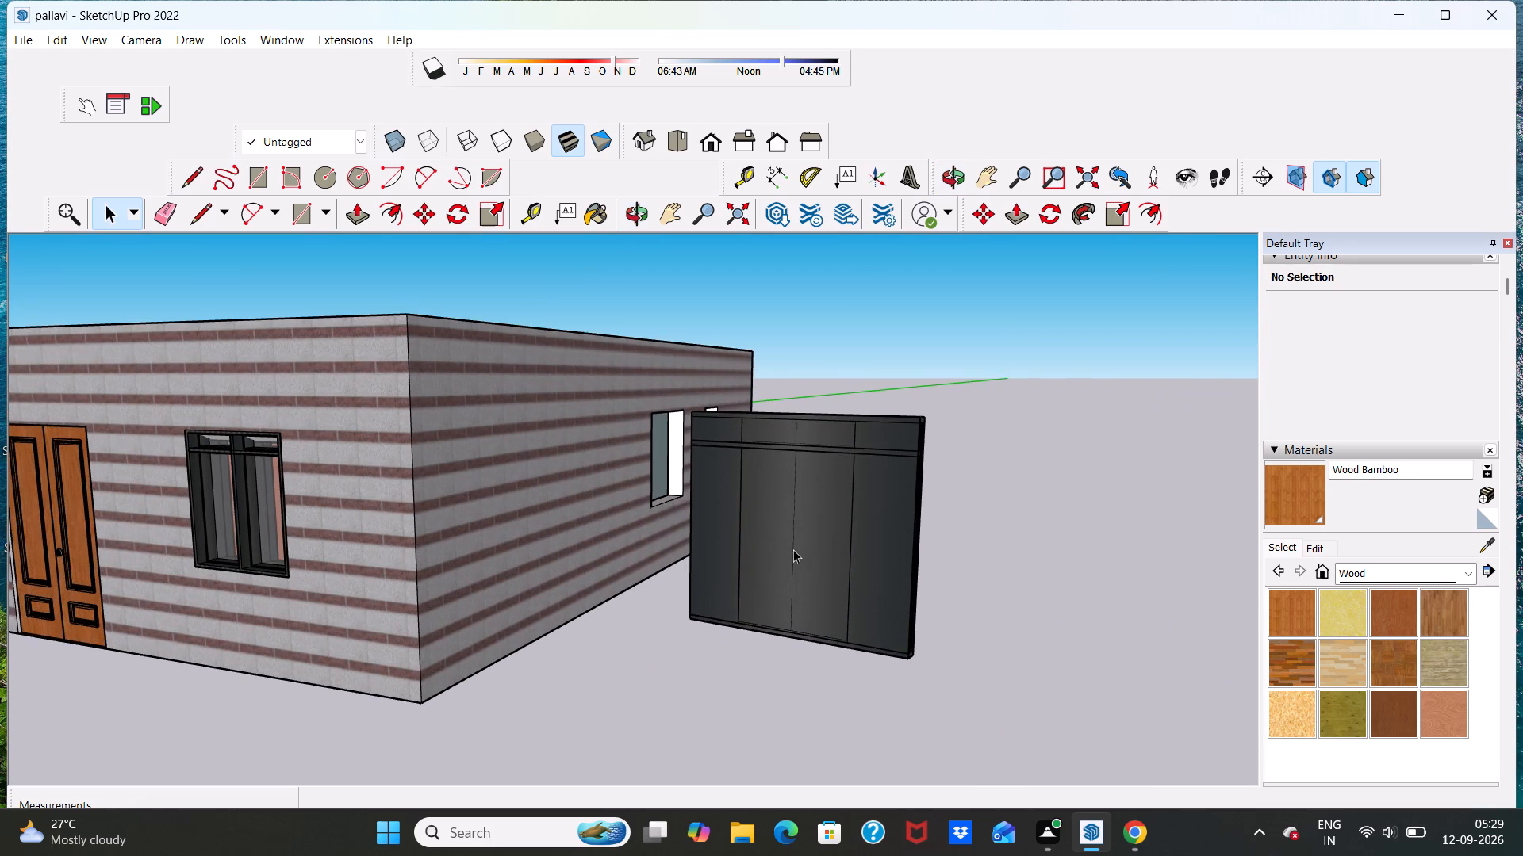
scroll(789, 546, down, 4)
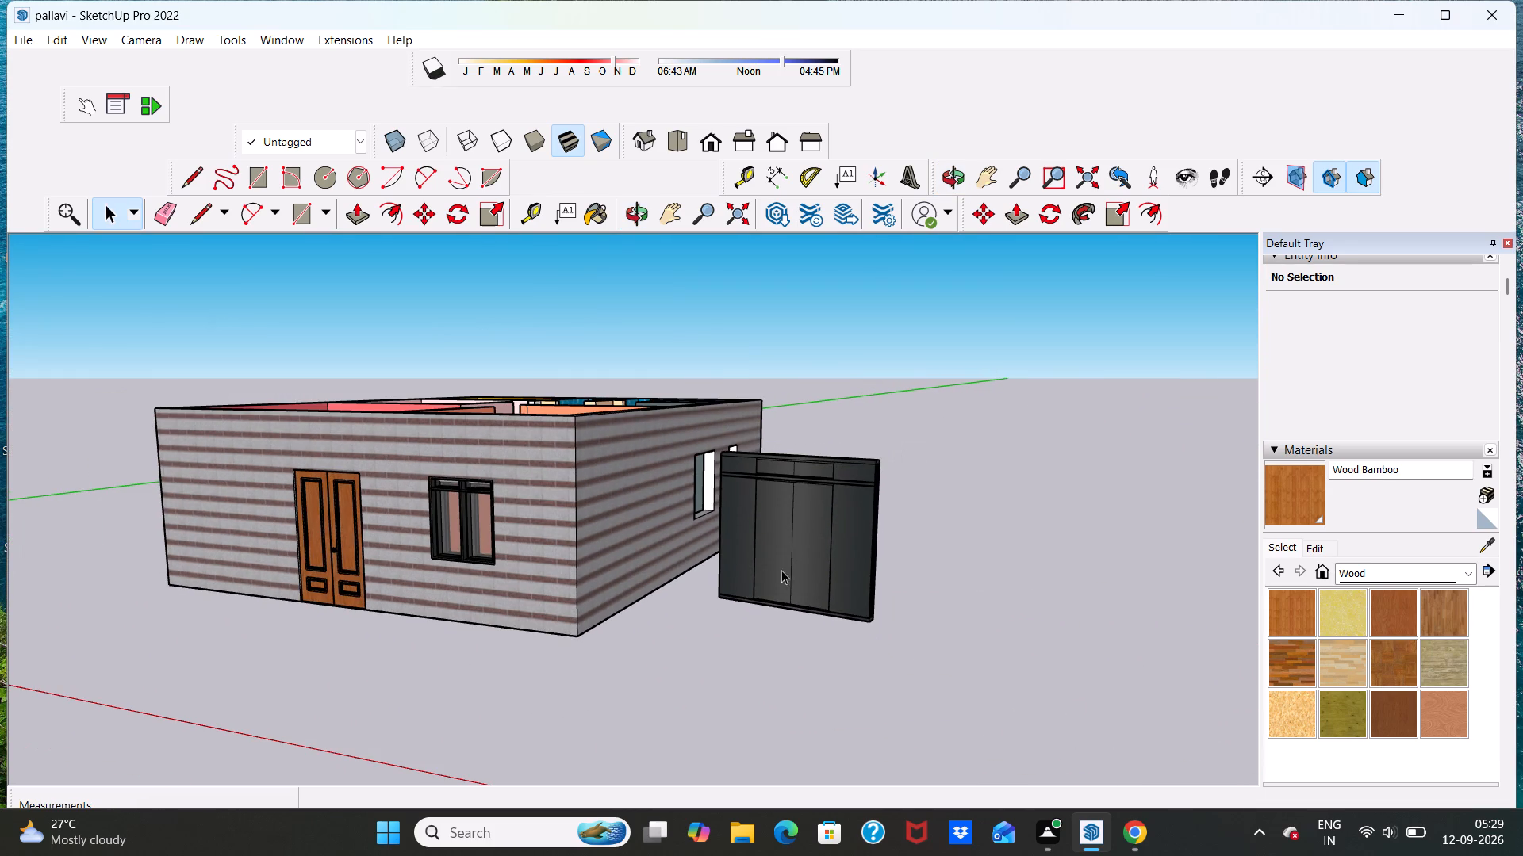
scroll(810, 551, up, 13)
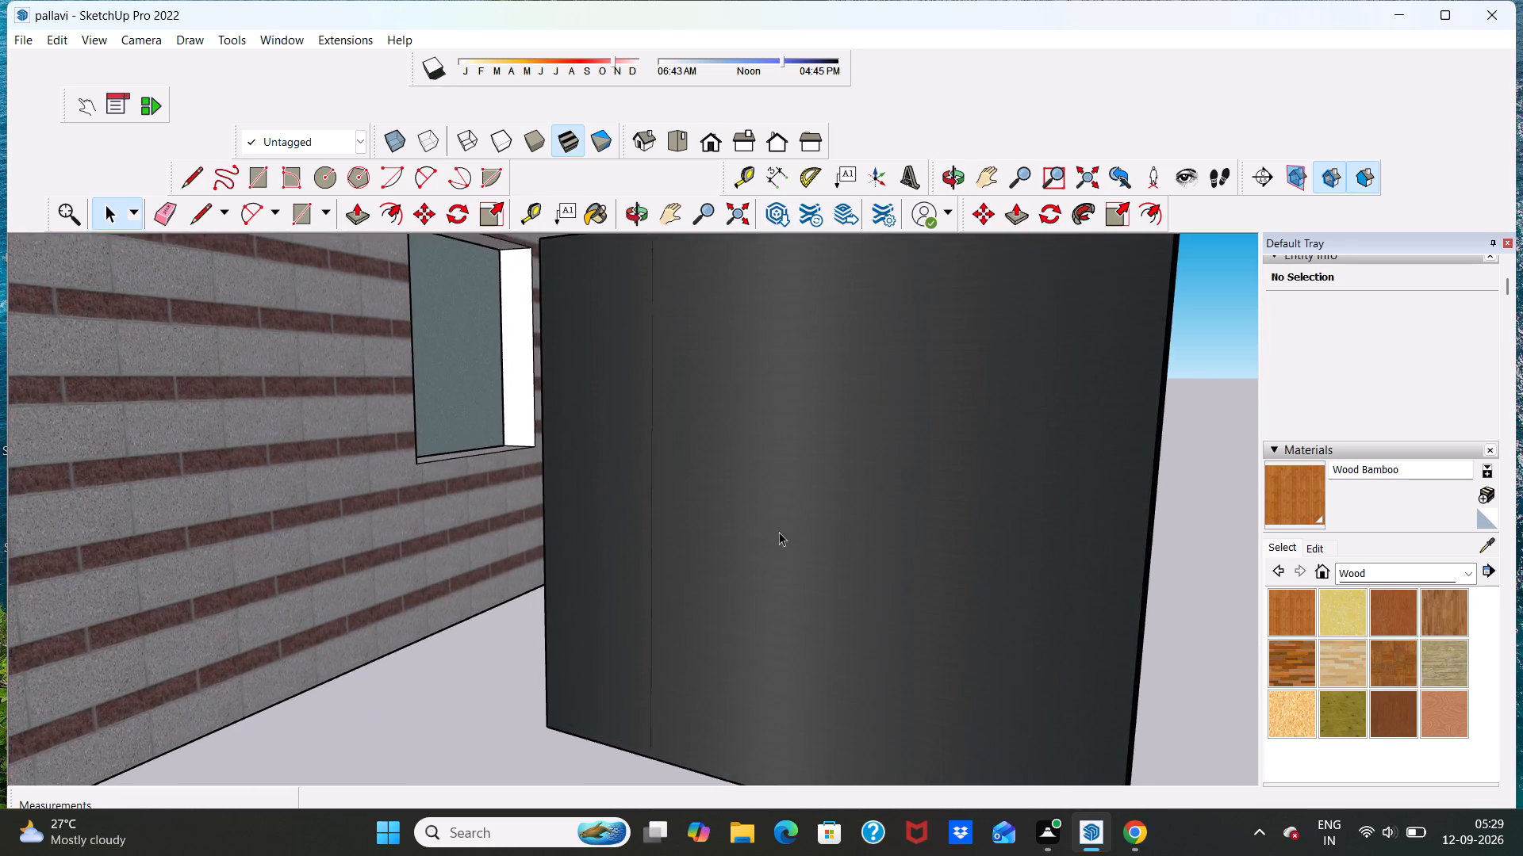
scroll(779, 532, down, 16)
Undo the recent scaling and moving of the glass window, back to where it stands outside the side wall.
key(ctrl+z)
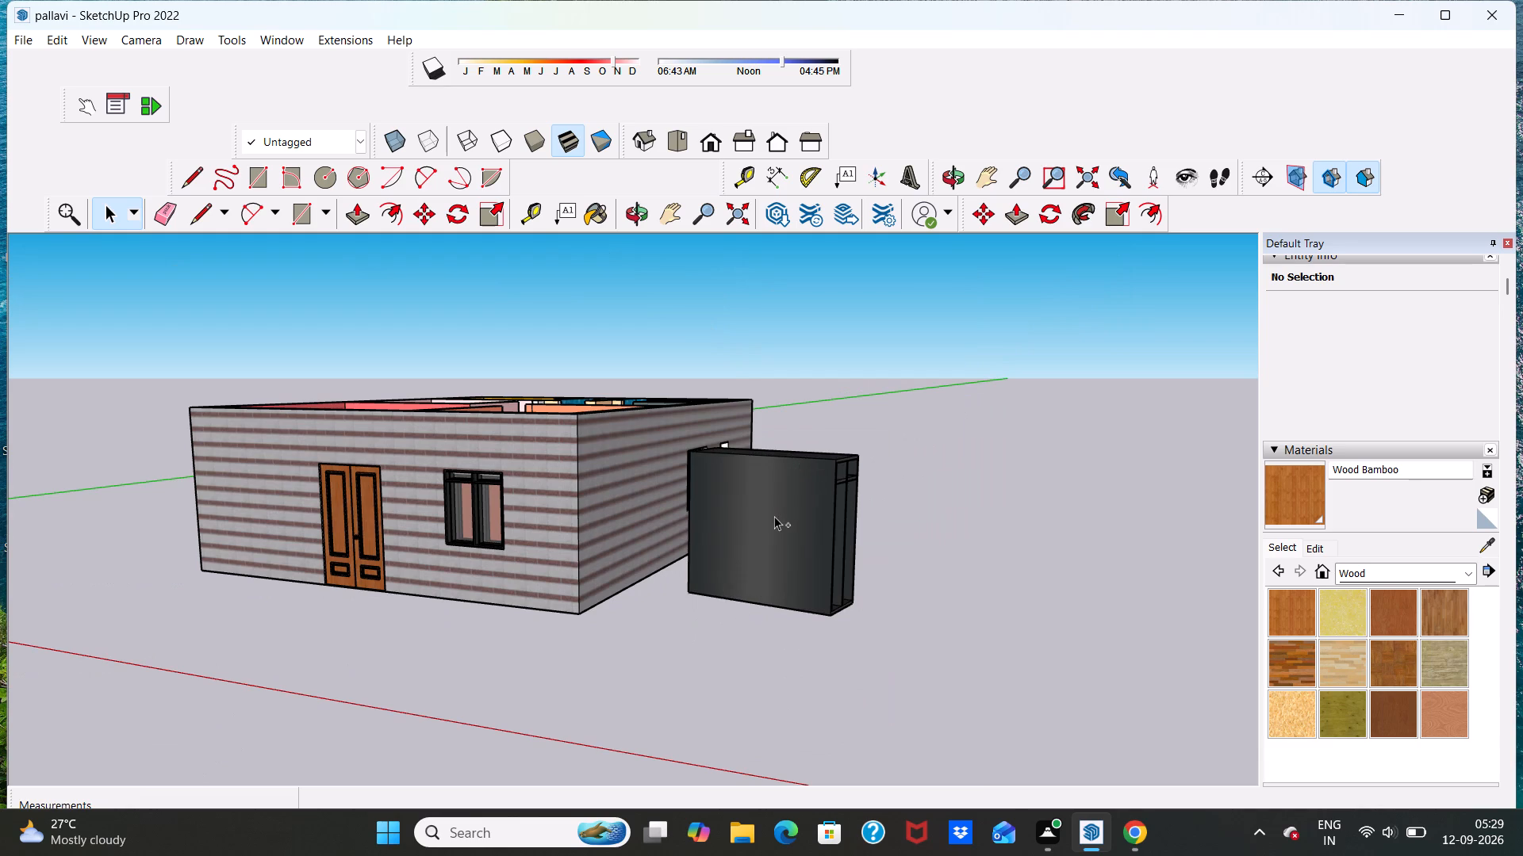
key(z)
key(ctrl+z)
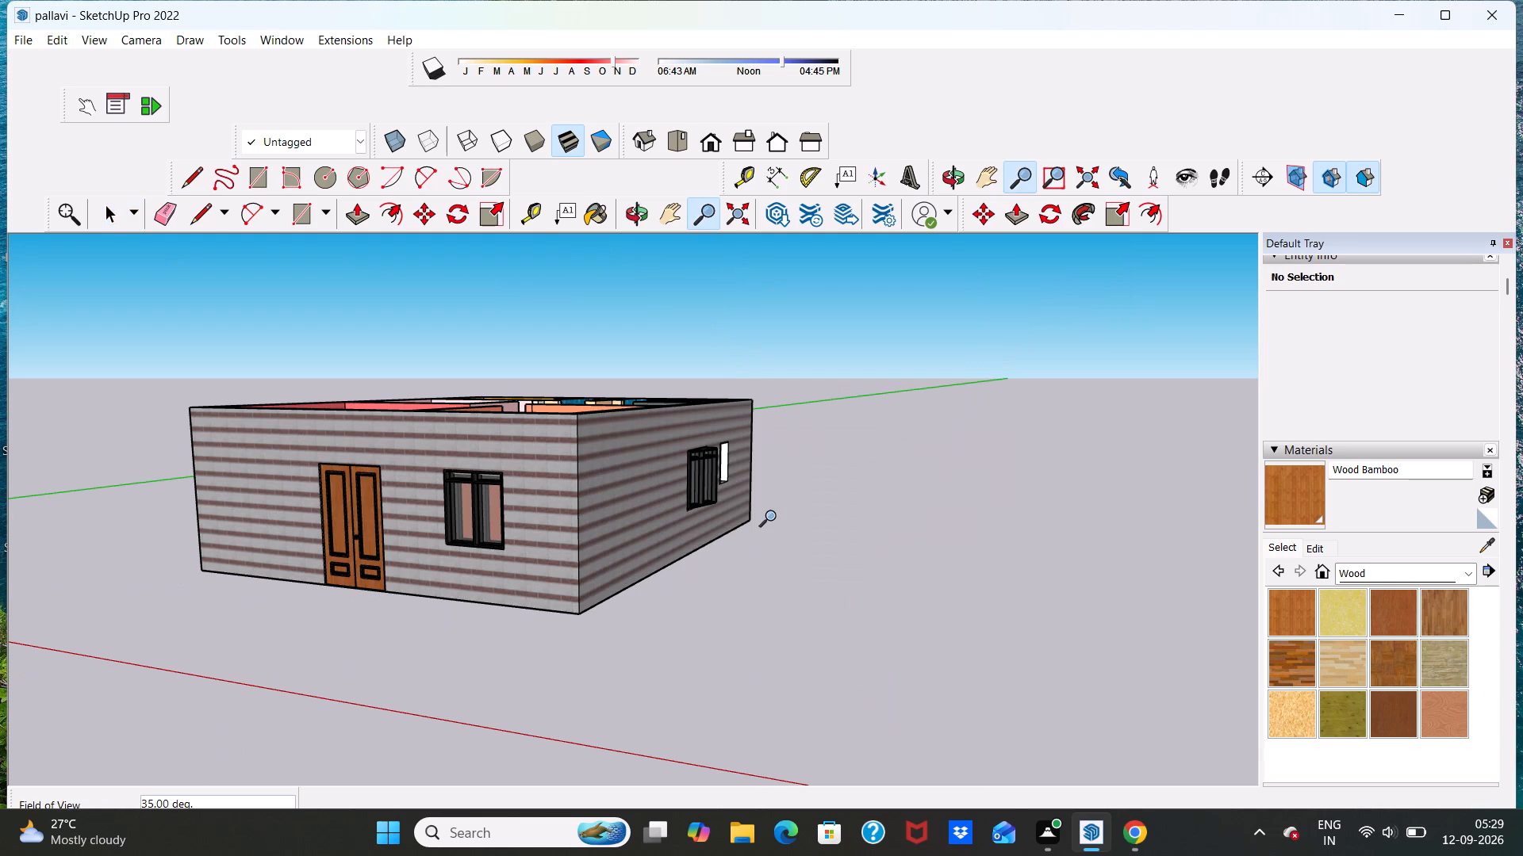
scroll(721, 483, up, 4)
key(ctrl+z)
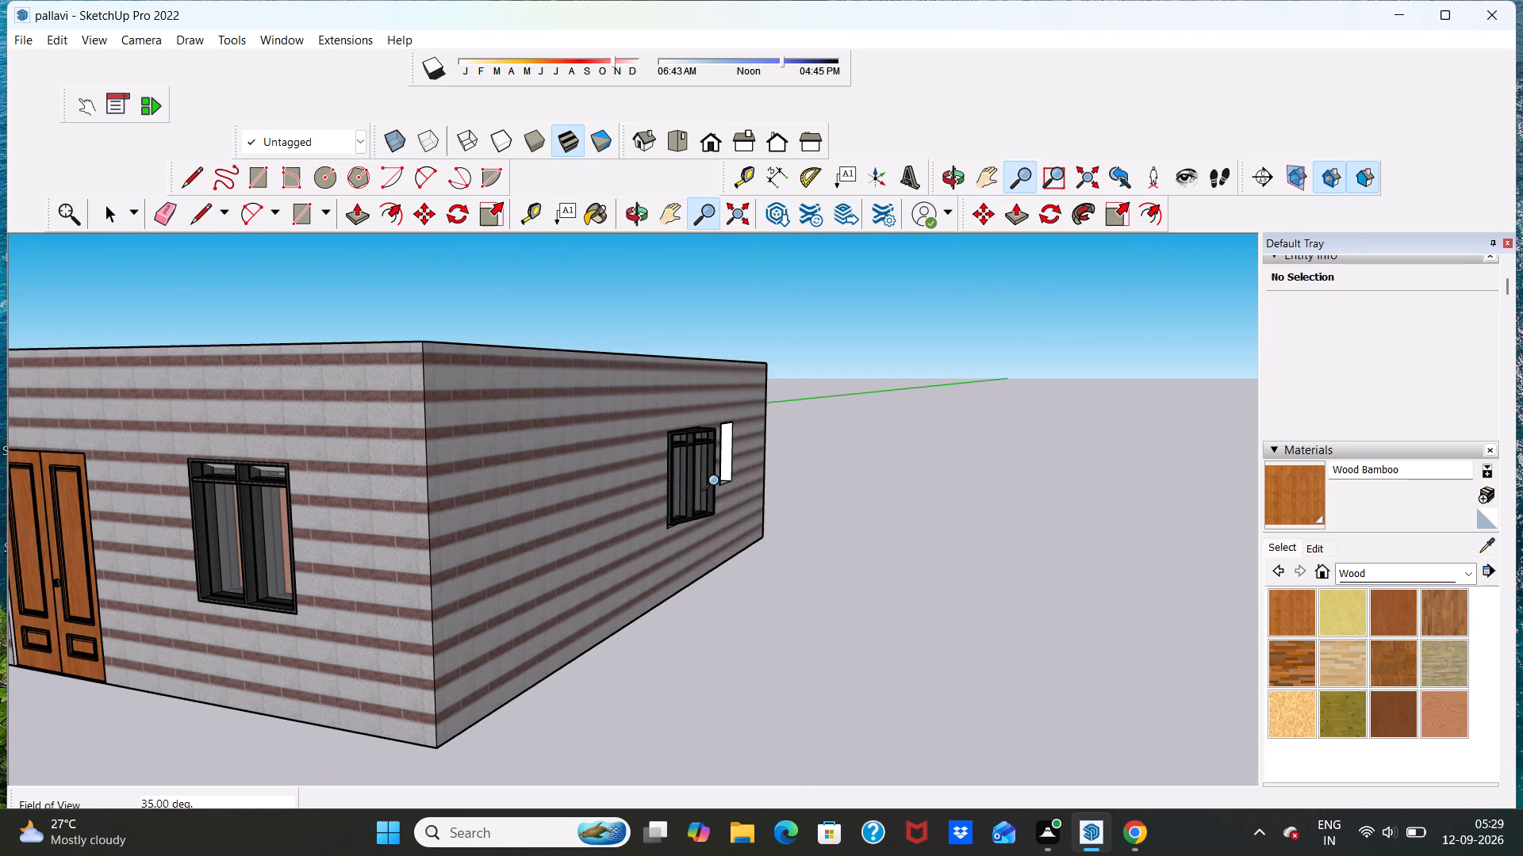
key(ctrl+z)
key(ctrl+shift+z)
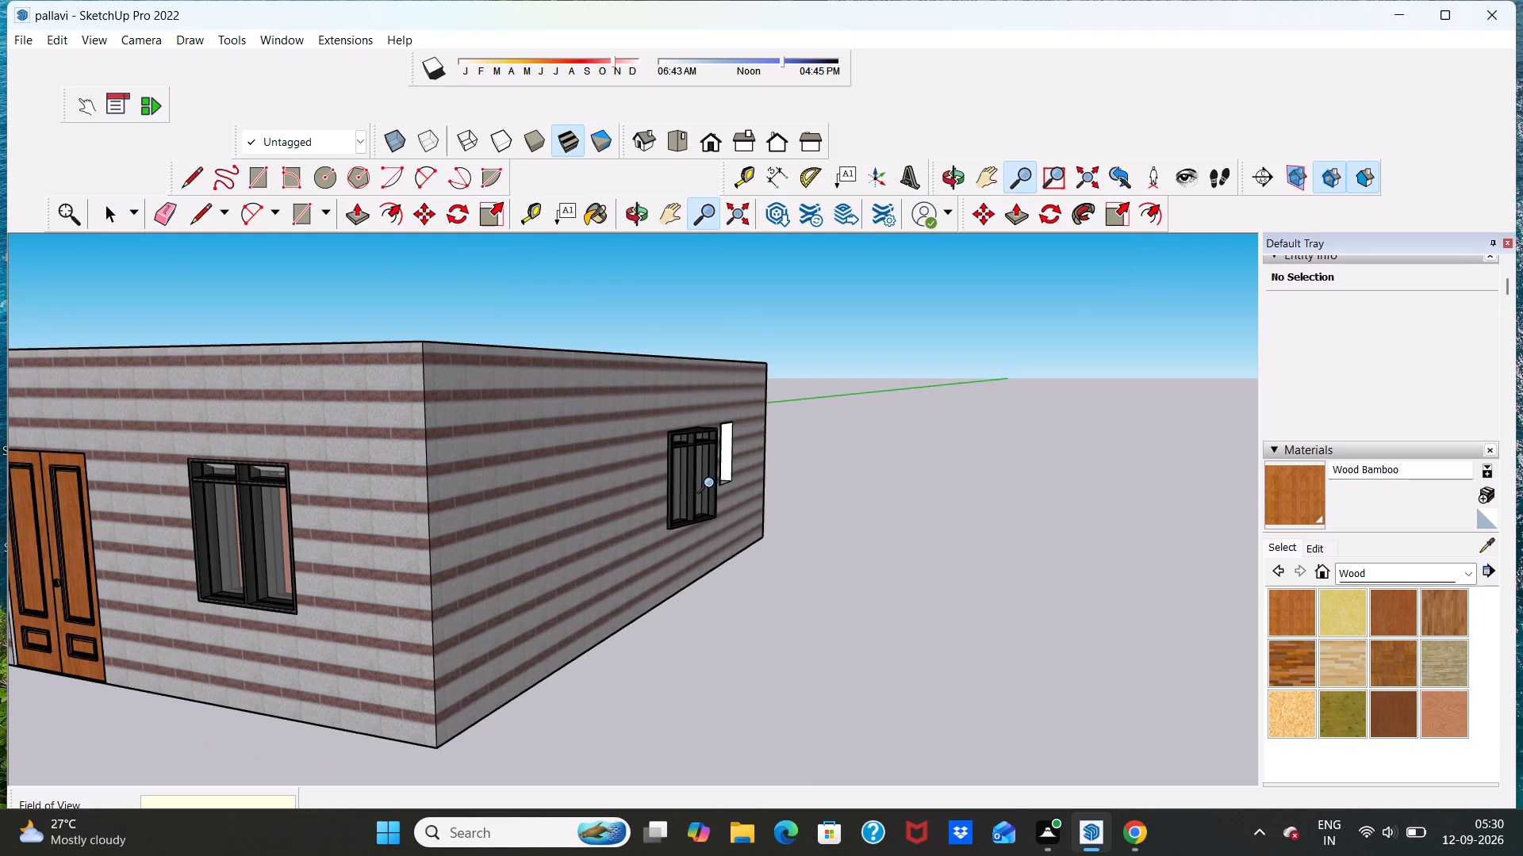
key(ctrl+z)
key(ctrl+z)
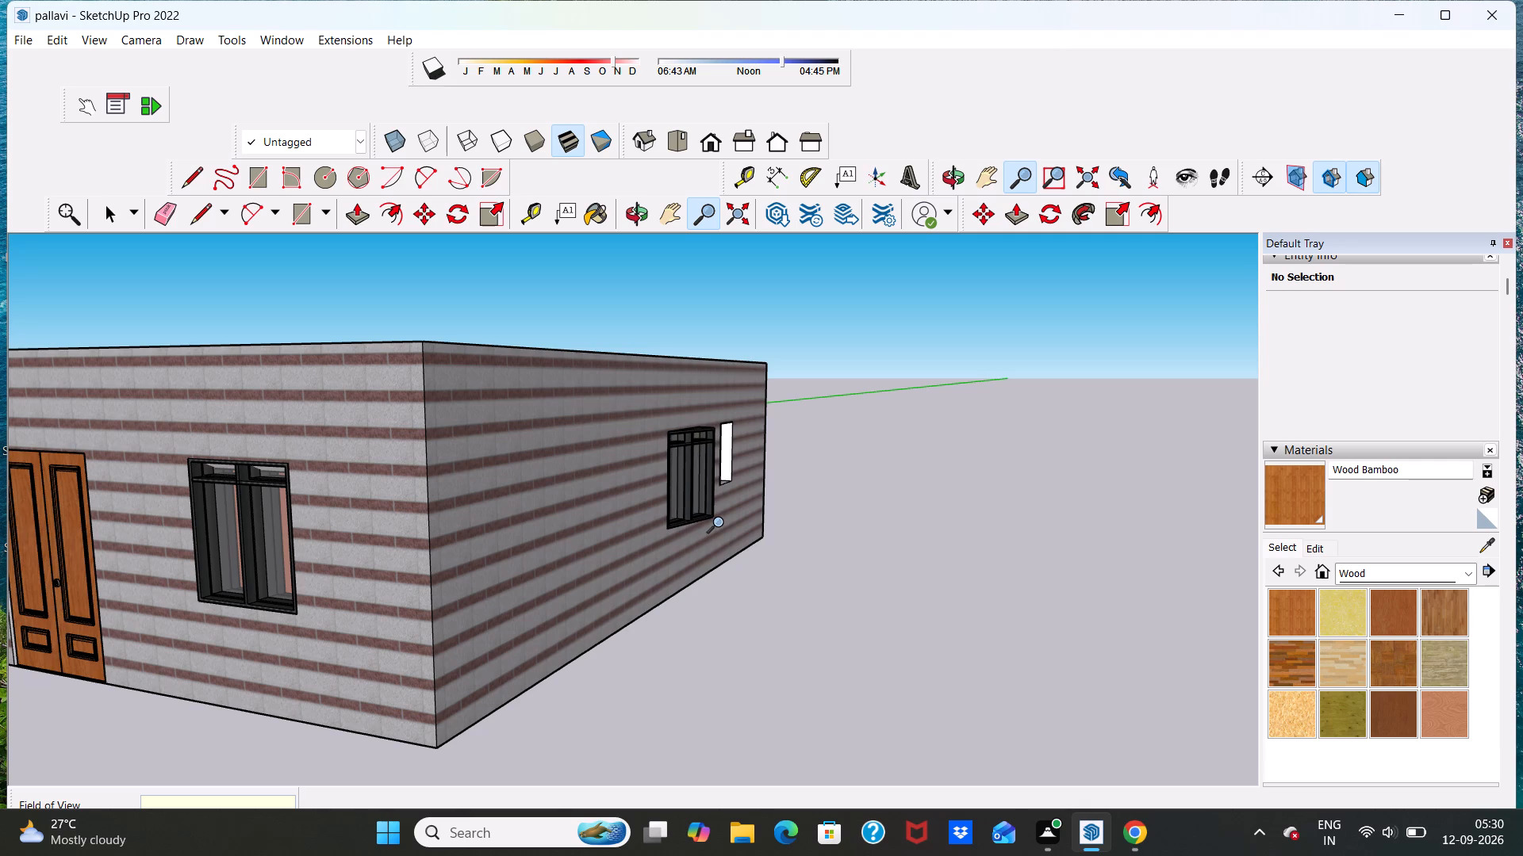
key(space)
key(ctrl+z)
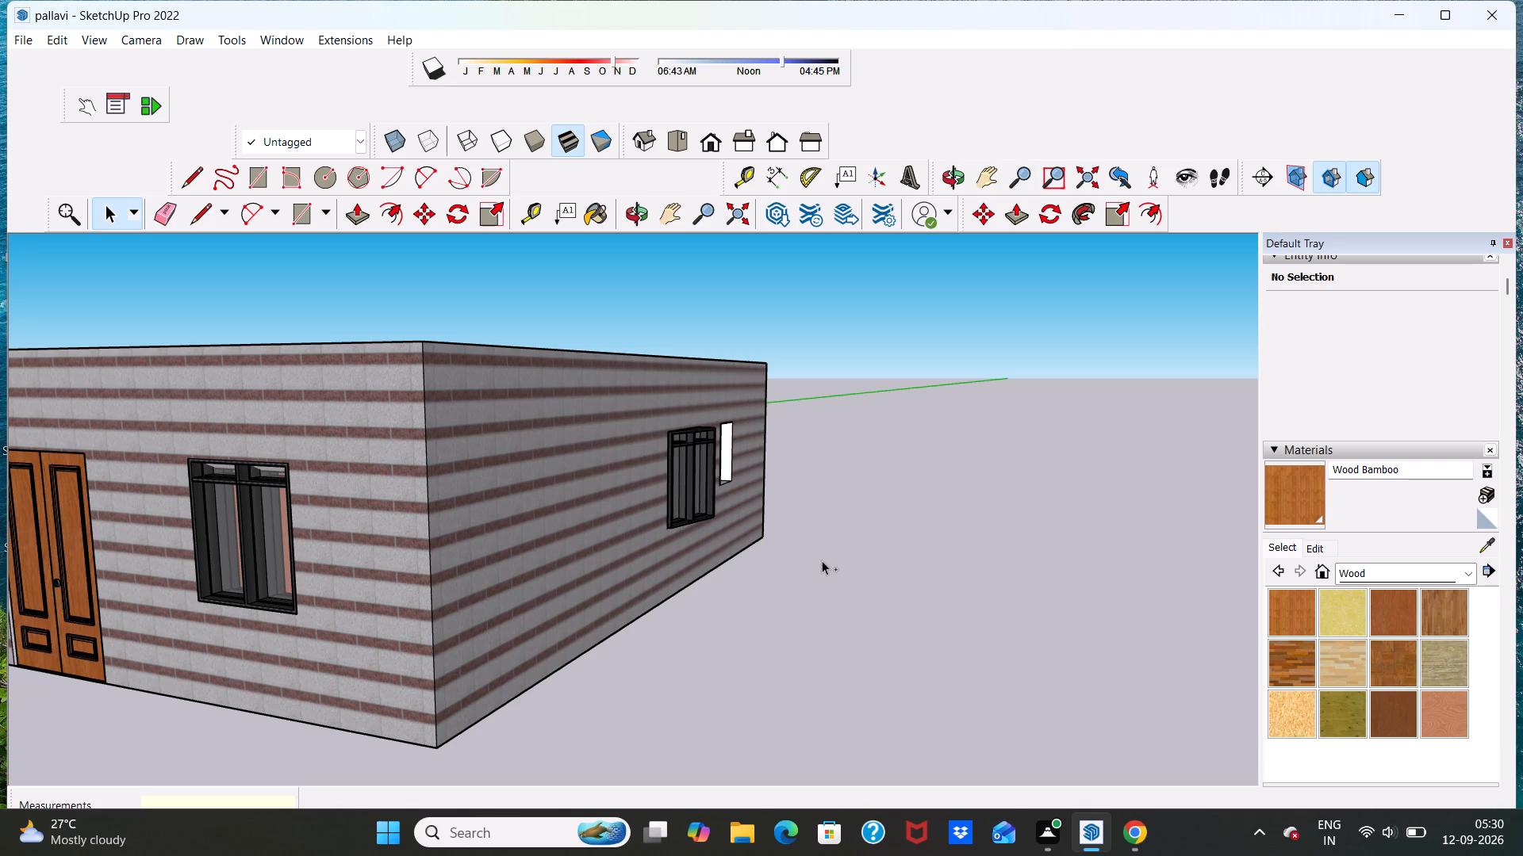
key(ctrl+z)
key(ctrl+z)
key(ctrl+z)
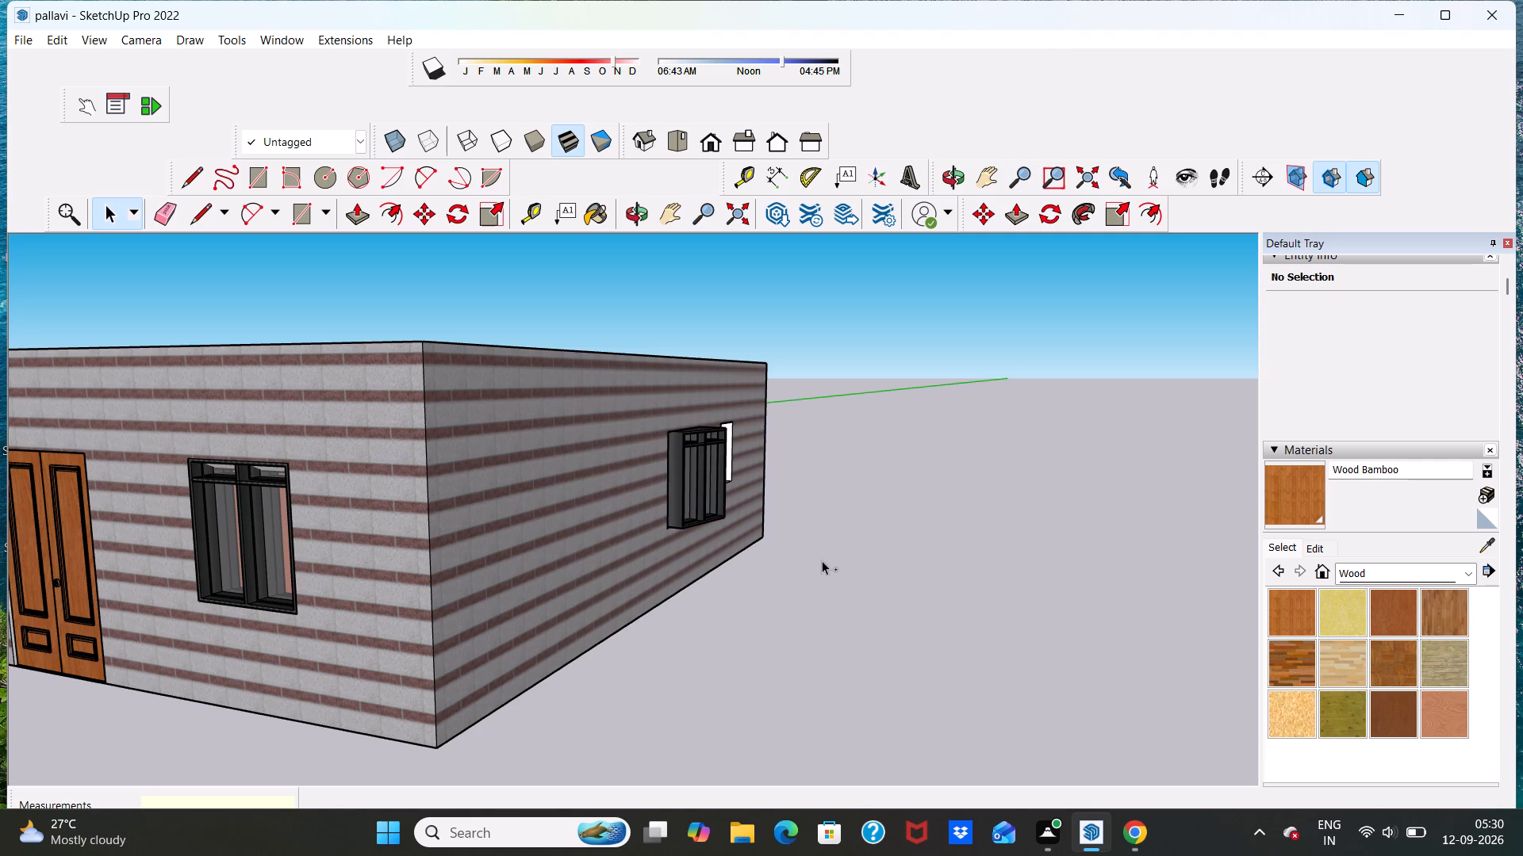
key(ctrl+z)
Try to rotate the glass window outside the side wall about its bottom corner, in the plane of the wall.
scroll(887, 443, up, 12)
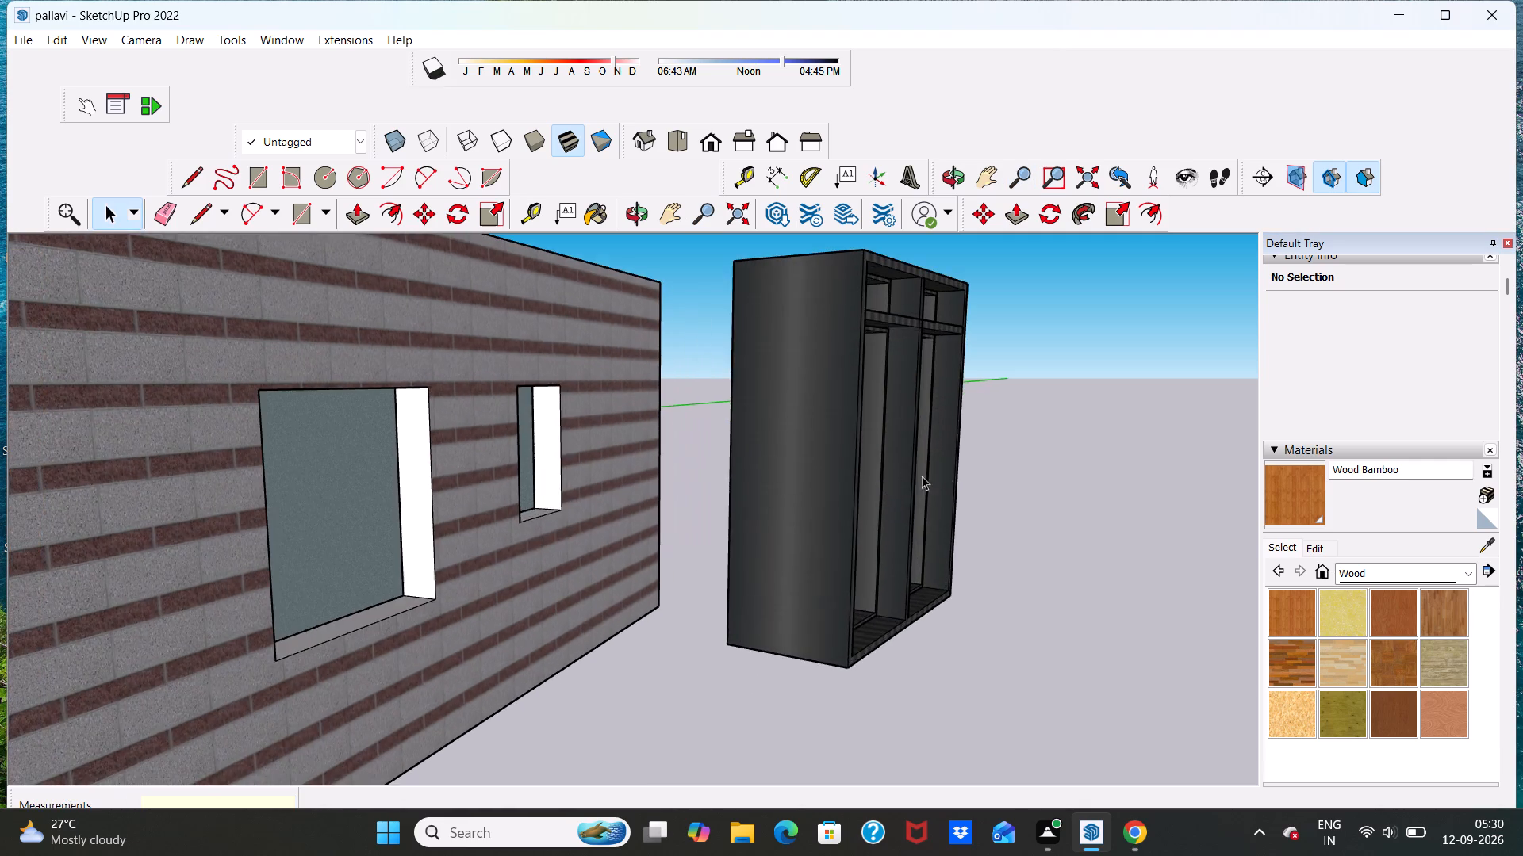
middle_drag(988, 469, 760, 514)
scroll(825, 471, down, 8)
scroll(715, 480, up, 1)
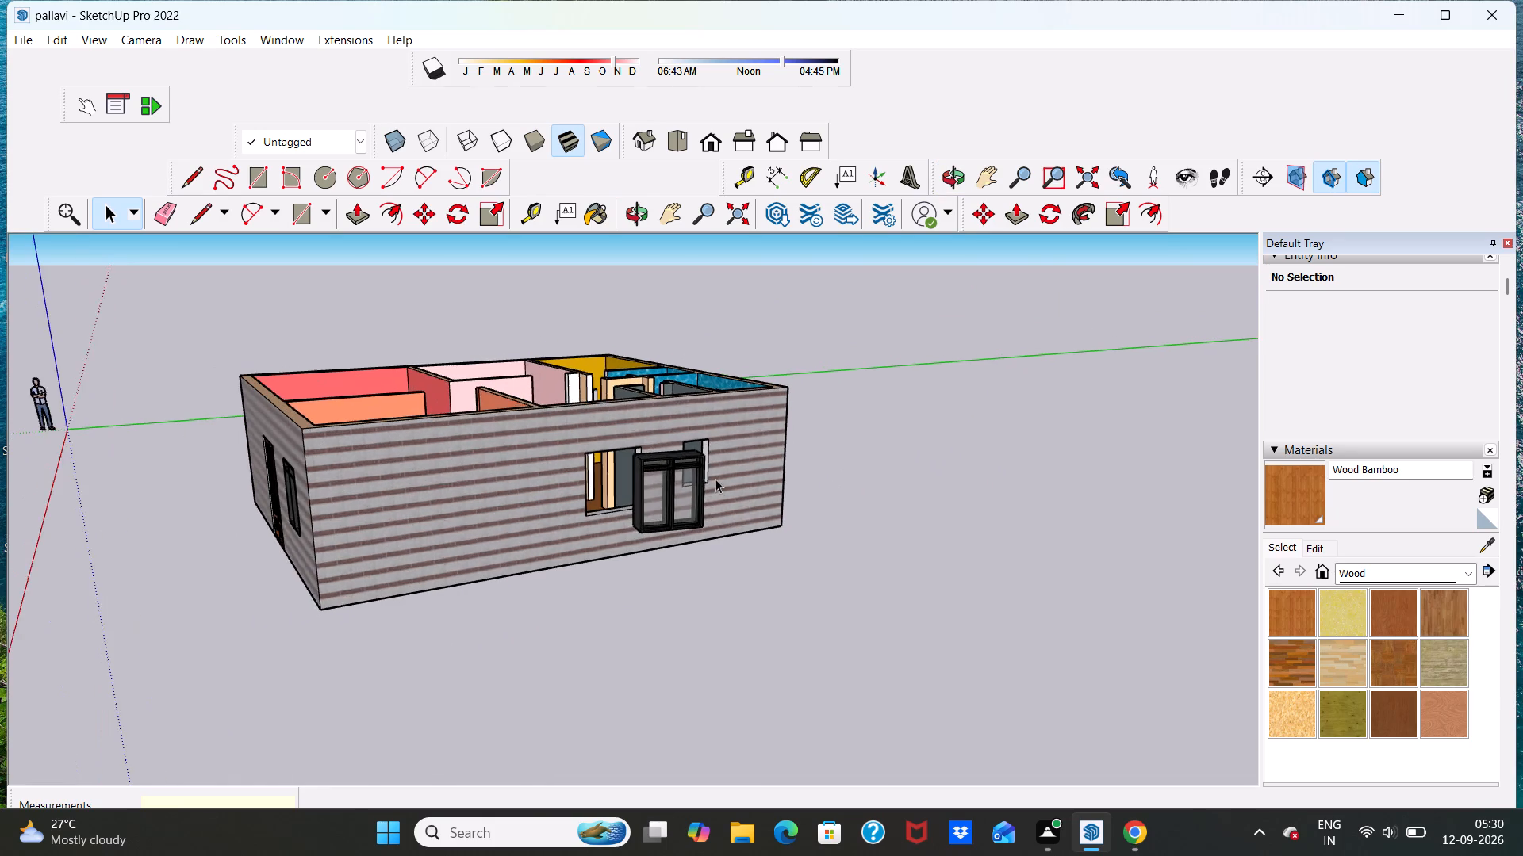
middle_drag(706, 481, 580, 497)
scroll(558, 527, up, 5)
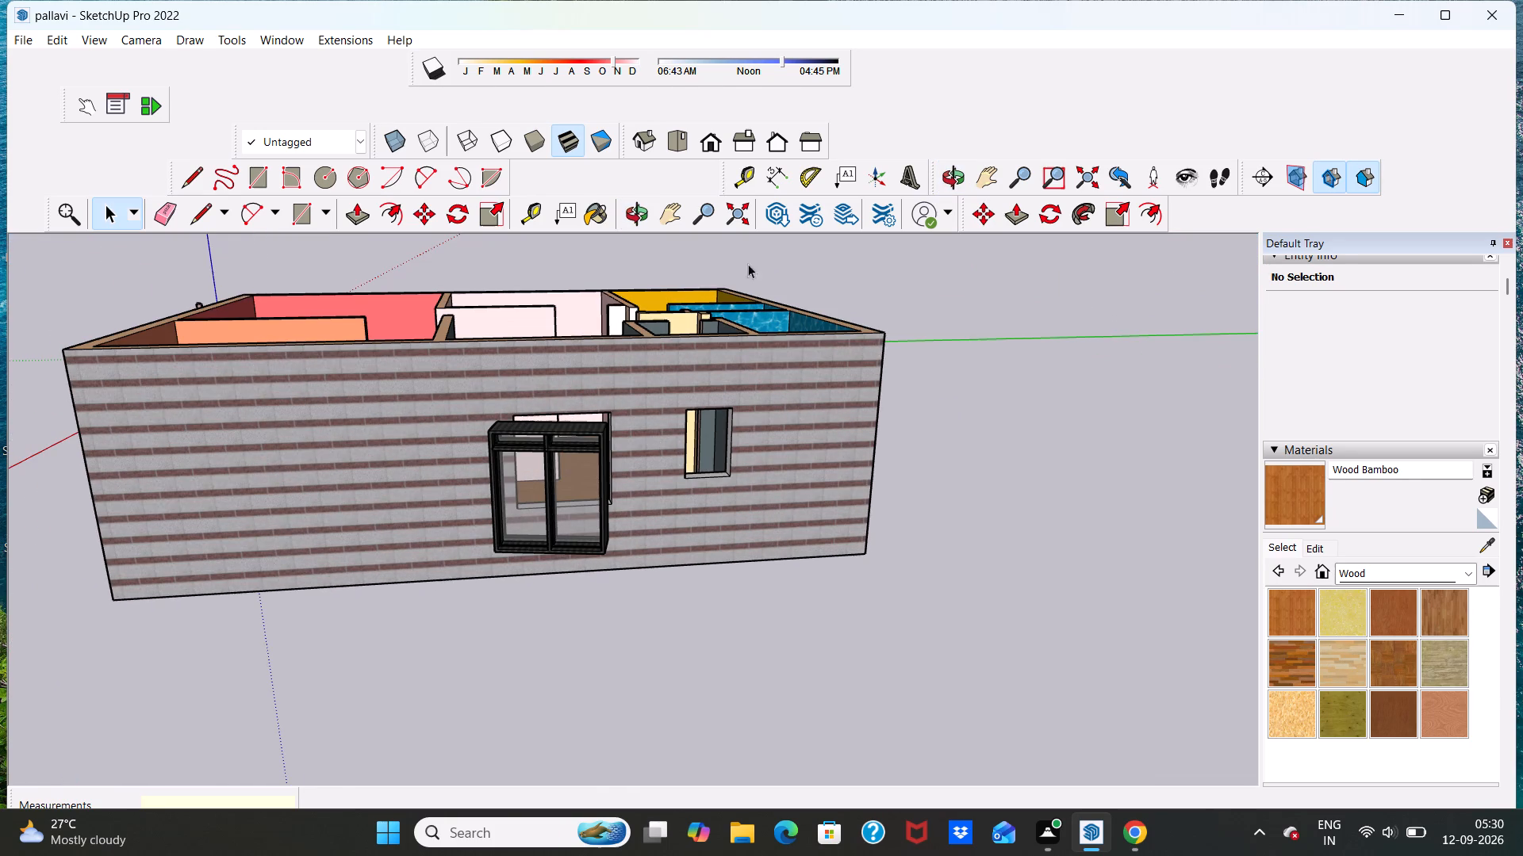
click(562, 536)
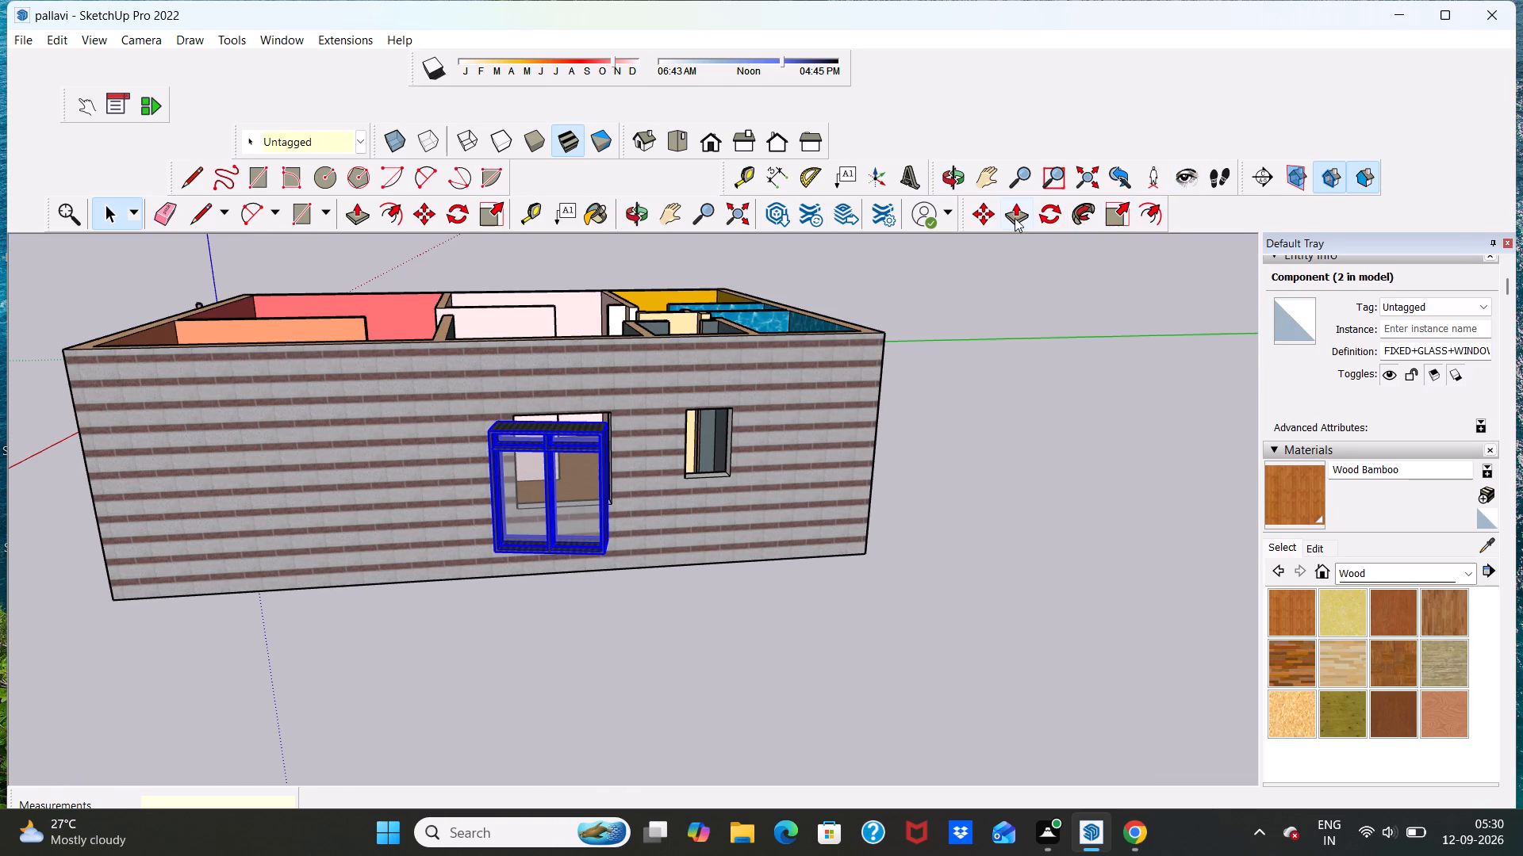
click(1055, 213)
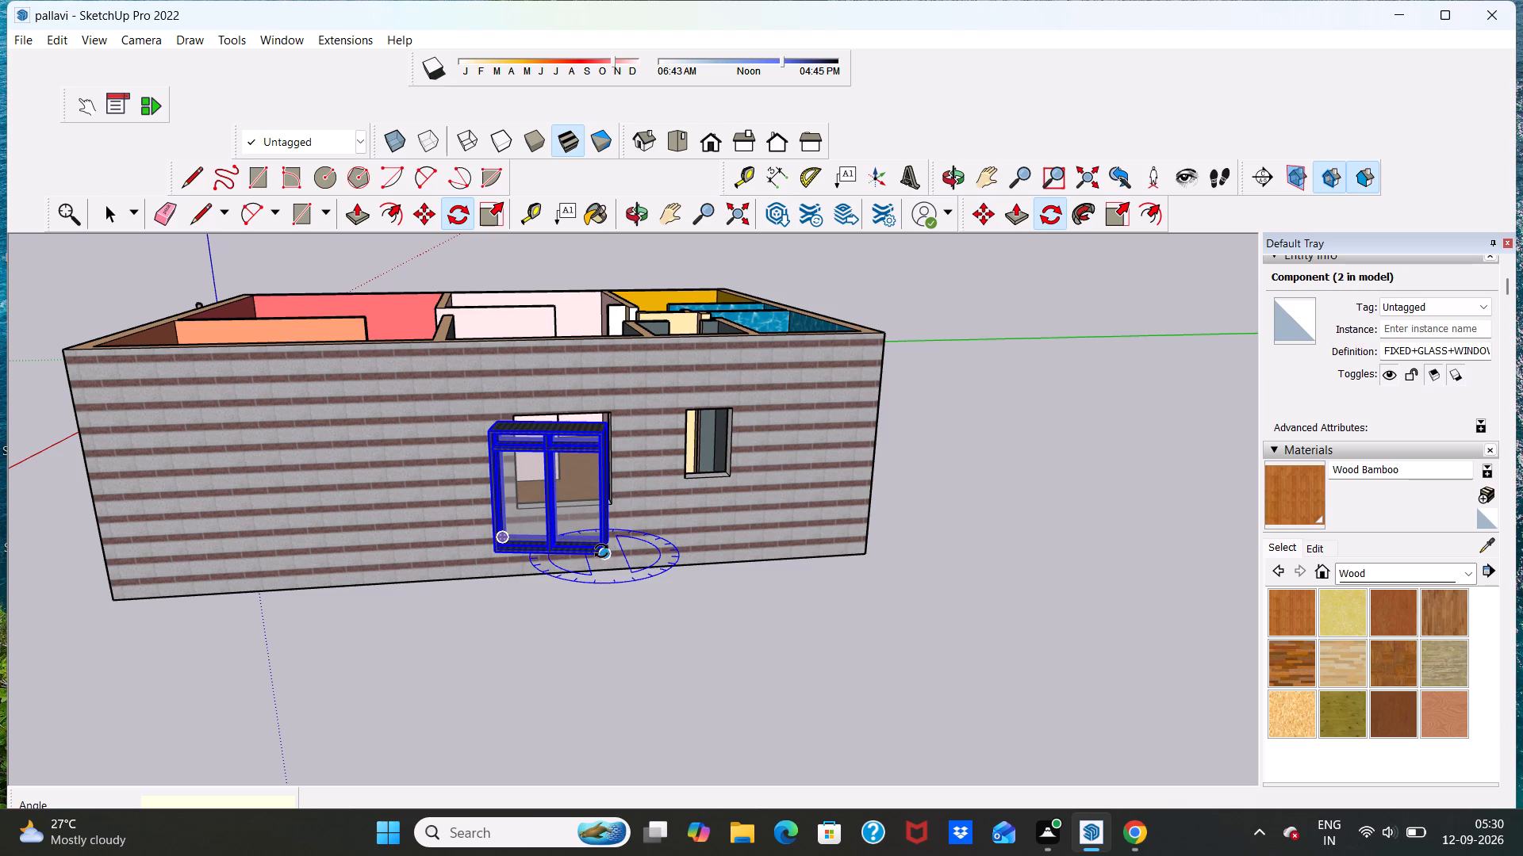
scroll(604, 560, up, 5)
click(604, 556)
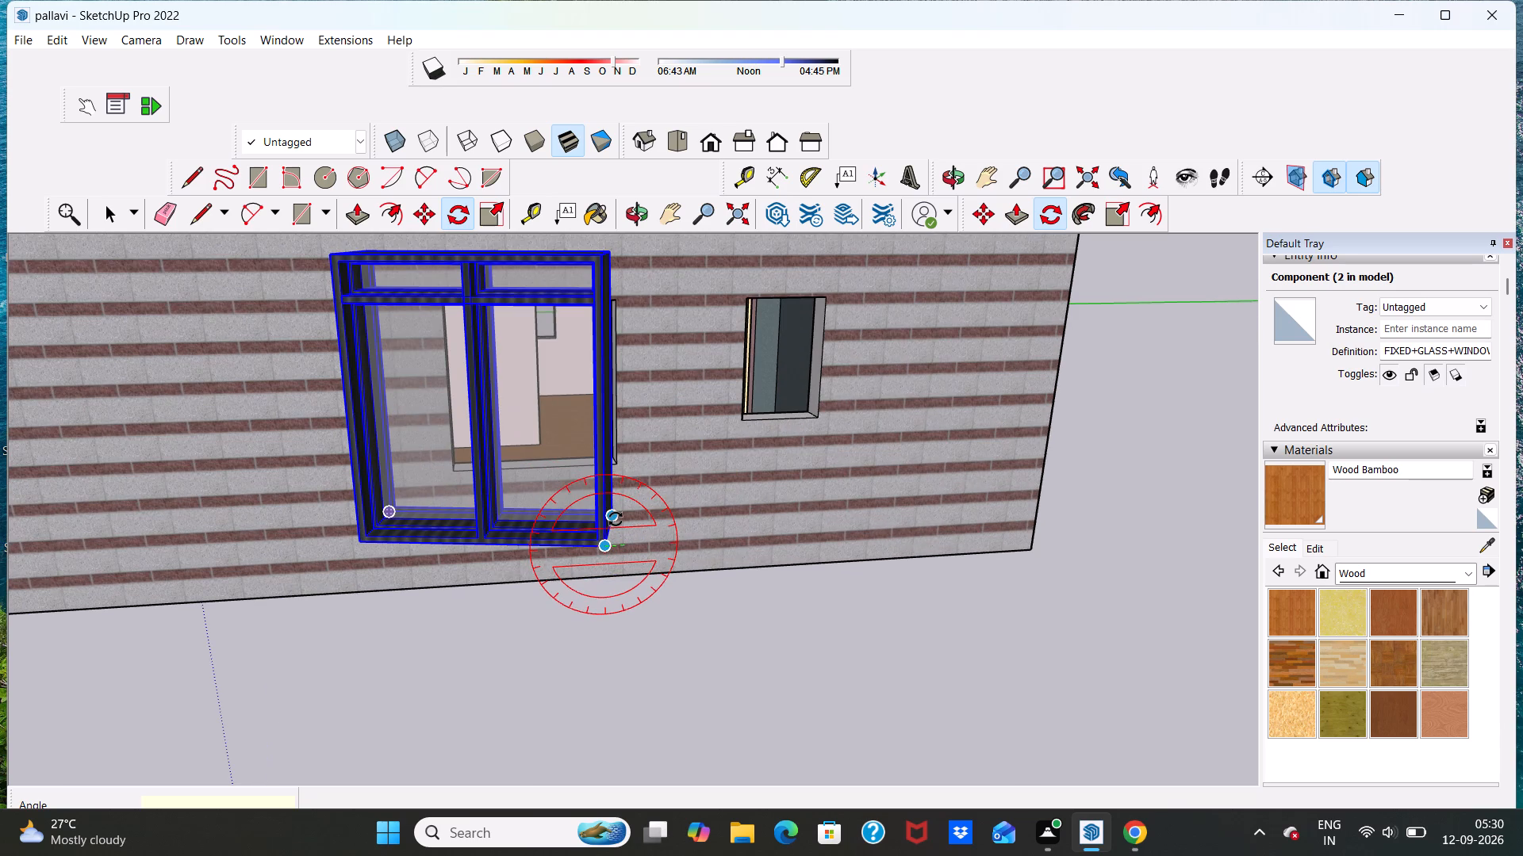
click(616, 518)
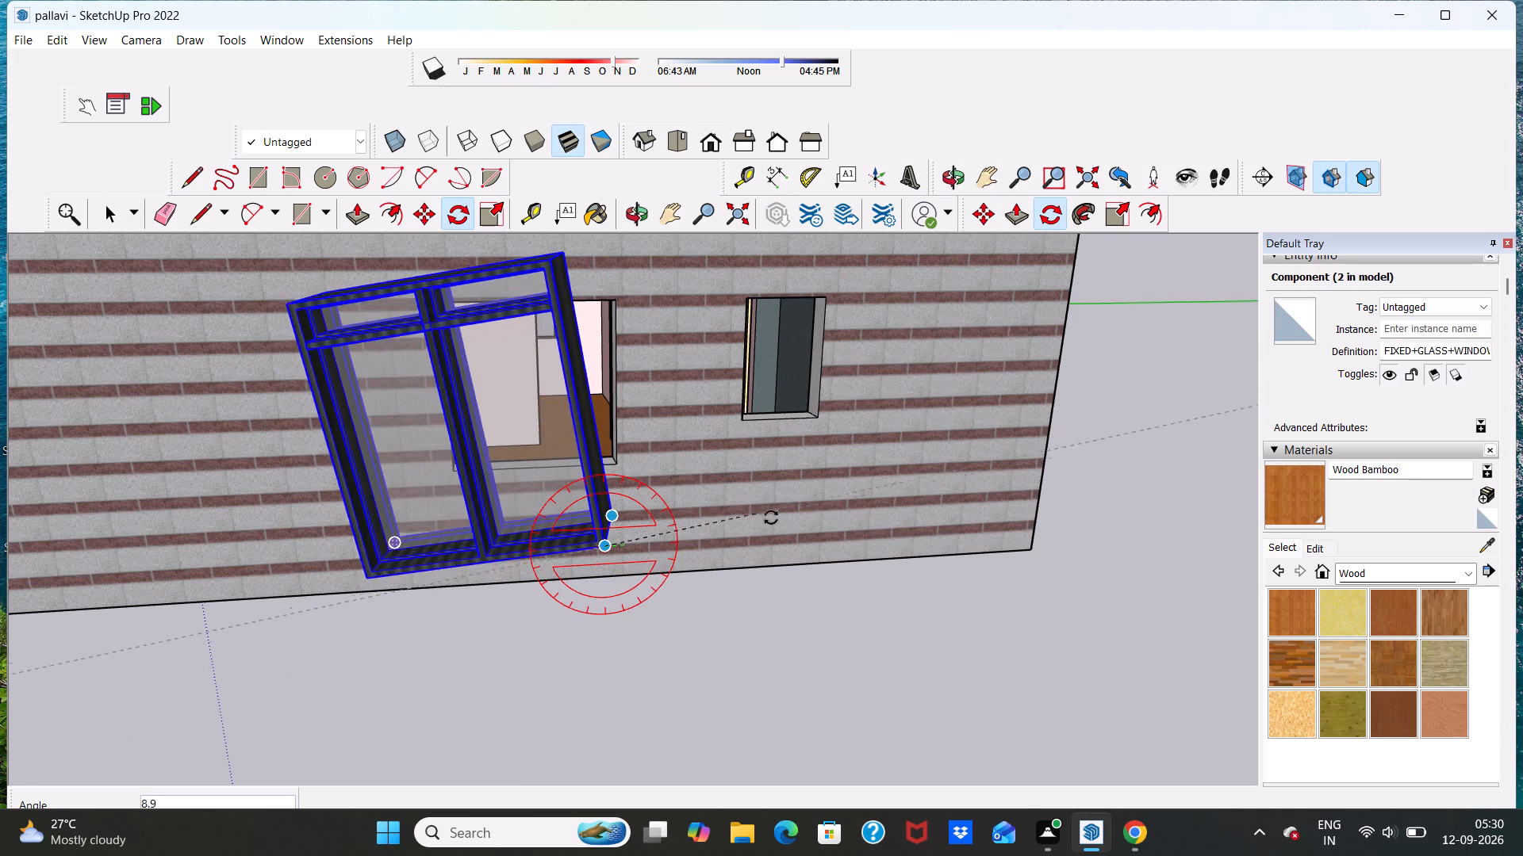
click(830, 533)
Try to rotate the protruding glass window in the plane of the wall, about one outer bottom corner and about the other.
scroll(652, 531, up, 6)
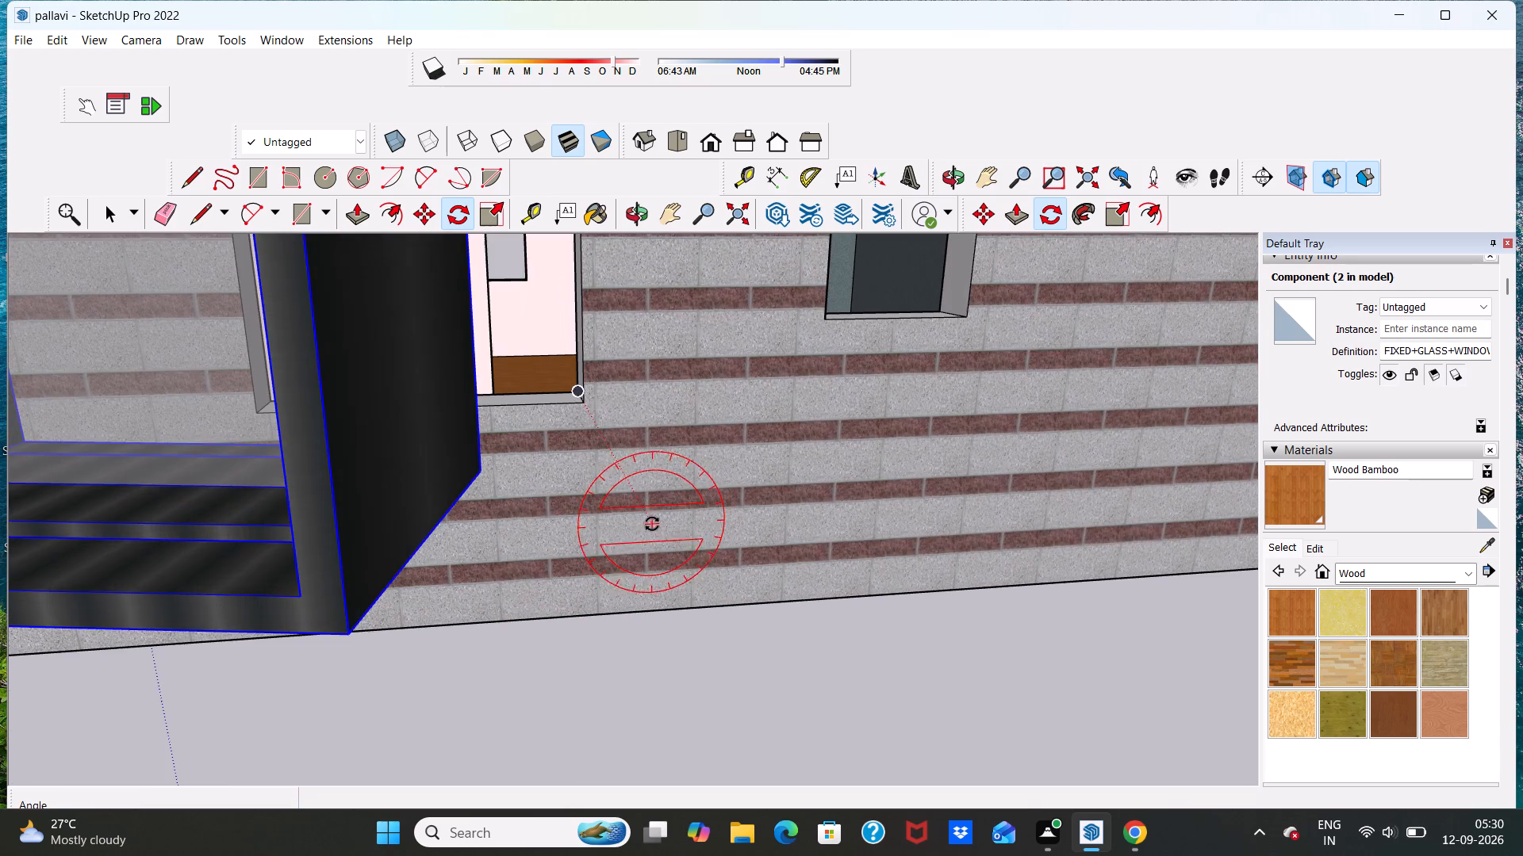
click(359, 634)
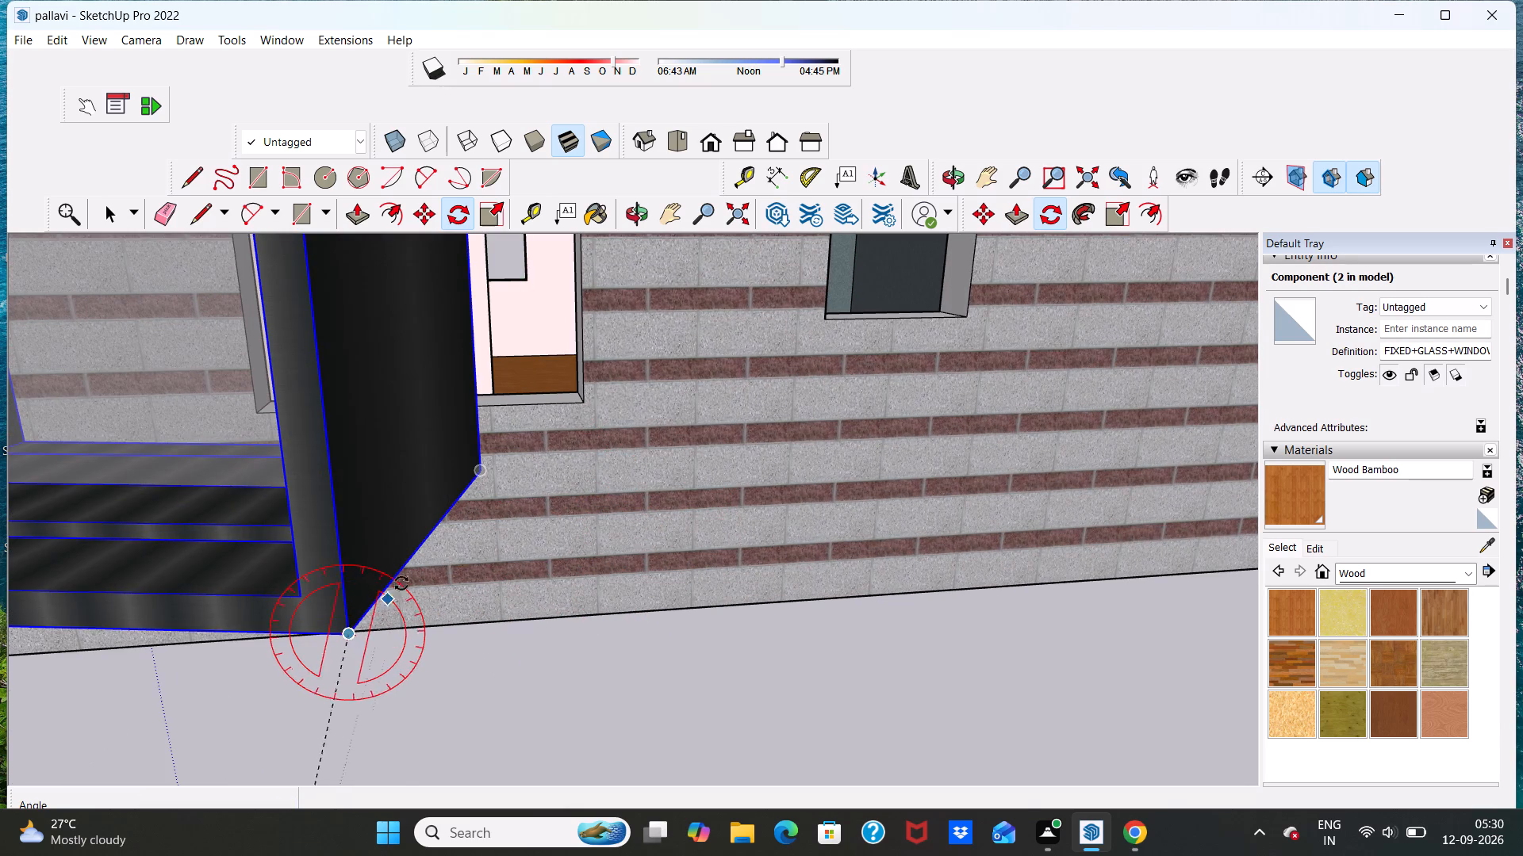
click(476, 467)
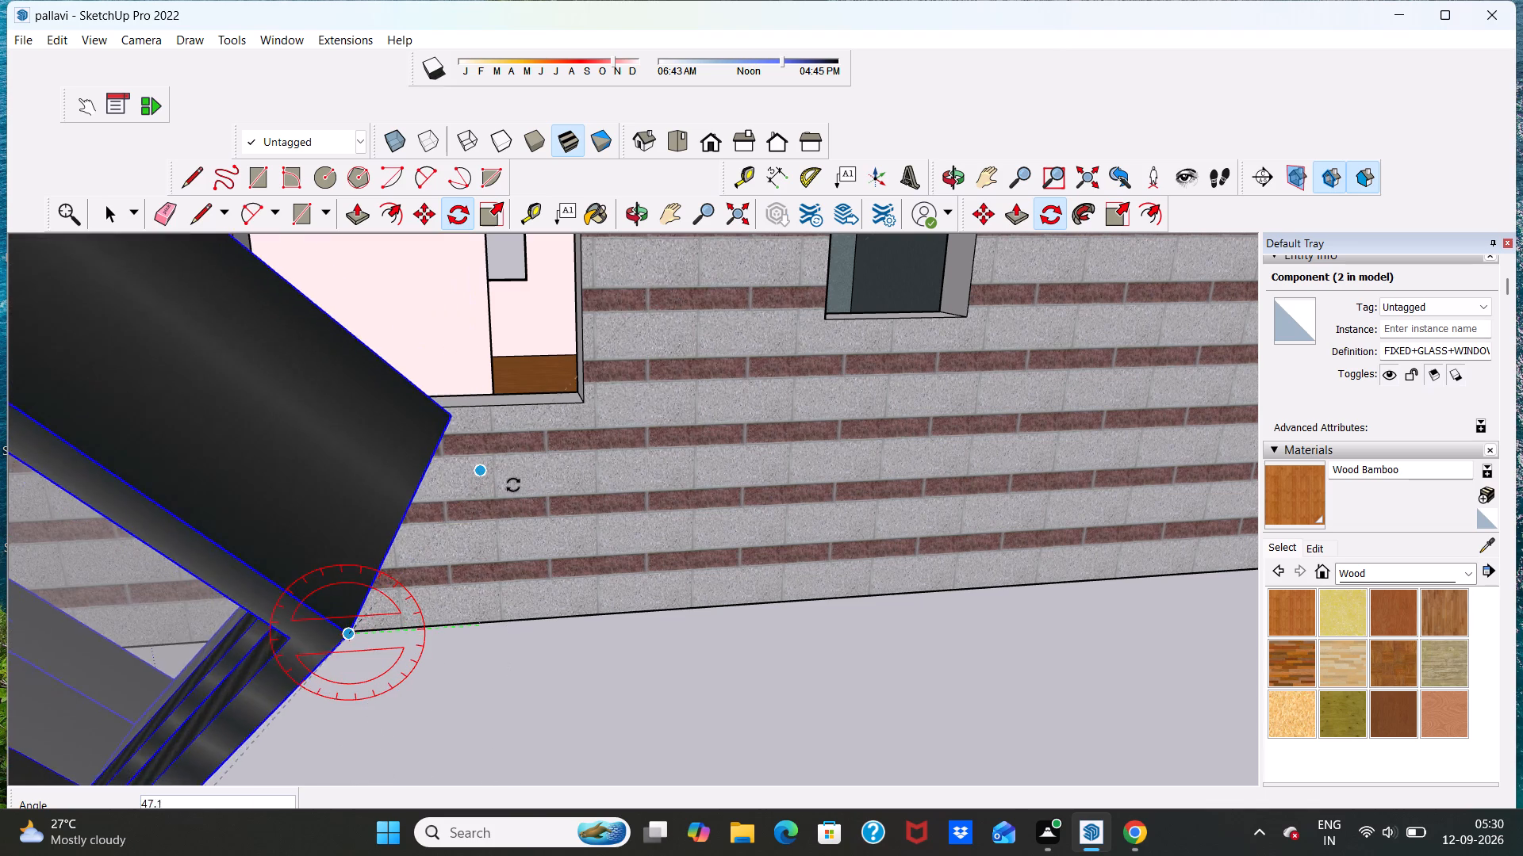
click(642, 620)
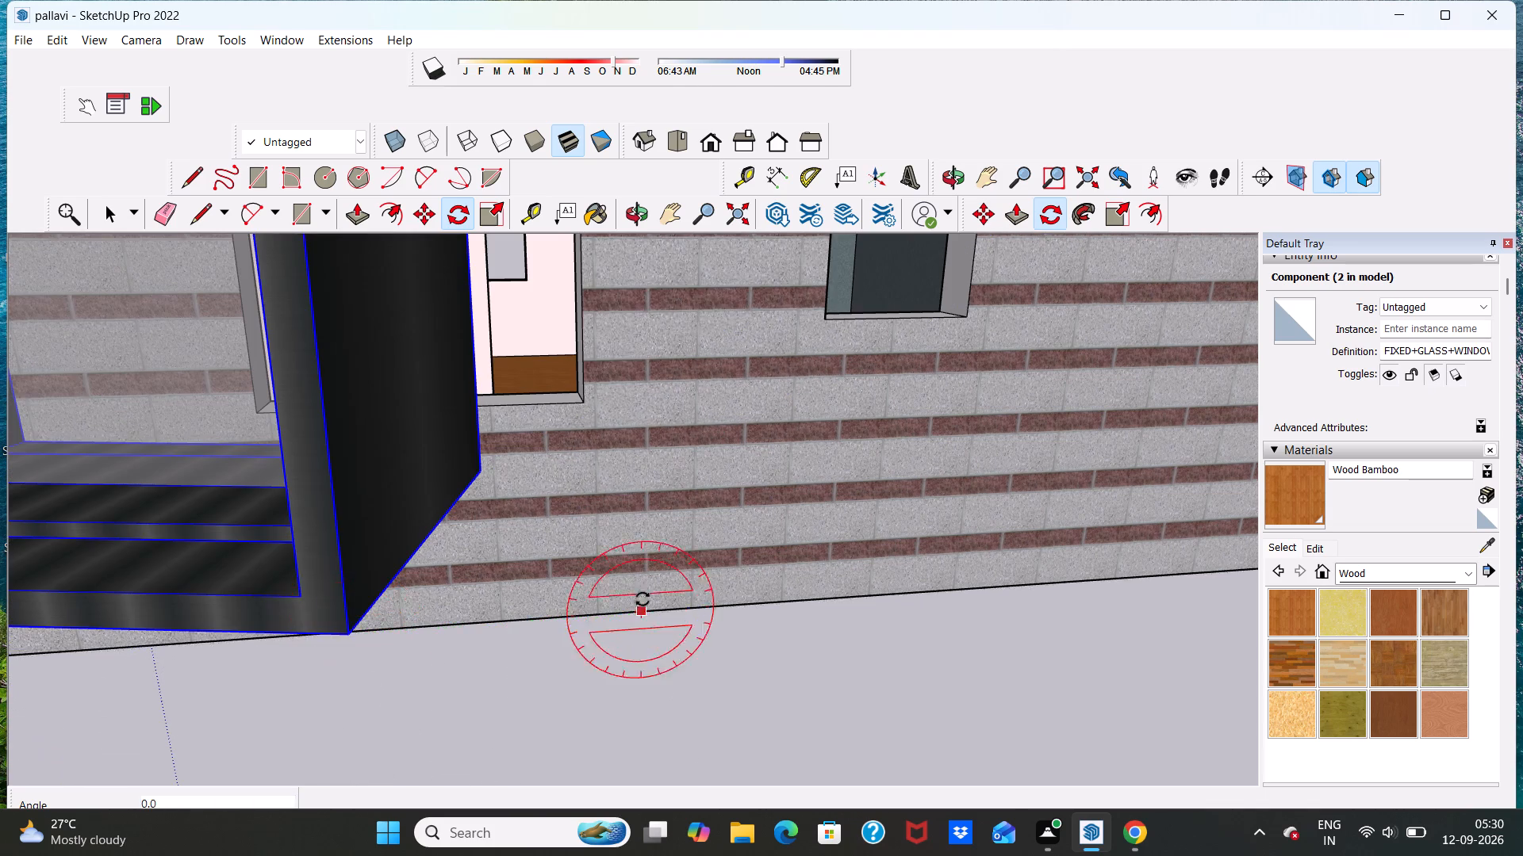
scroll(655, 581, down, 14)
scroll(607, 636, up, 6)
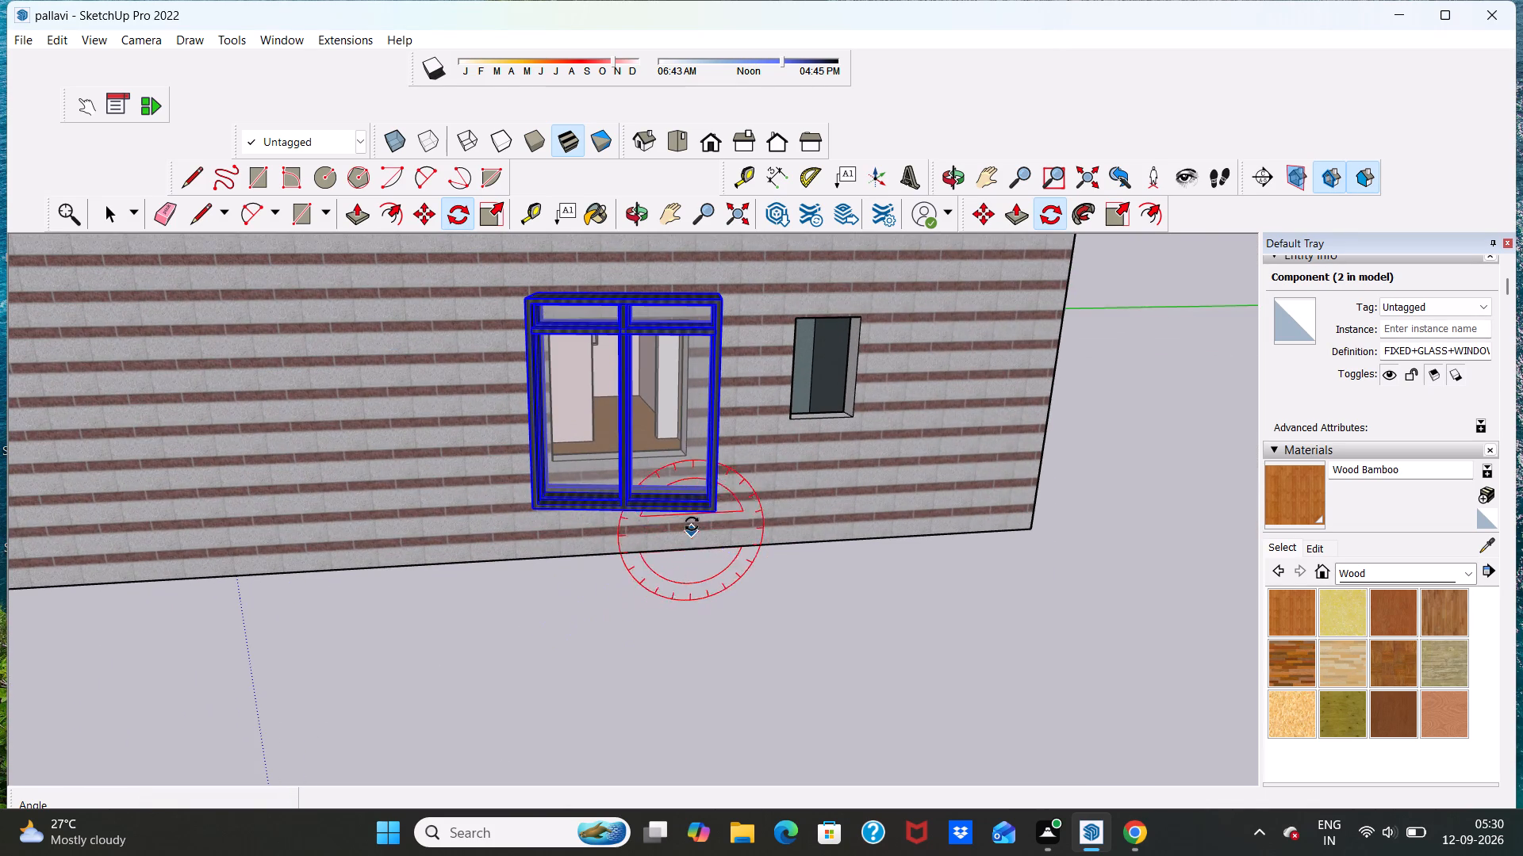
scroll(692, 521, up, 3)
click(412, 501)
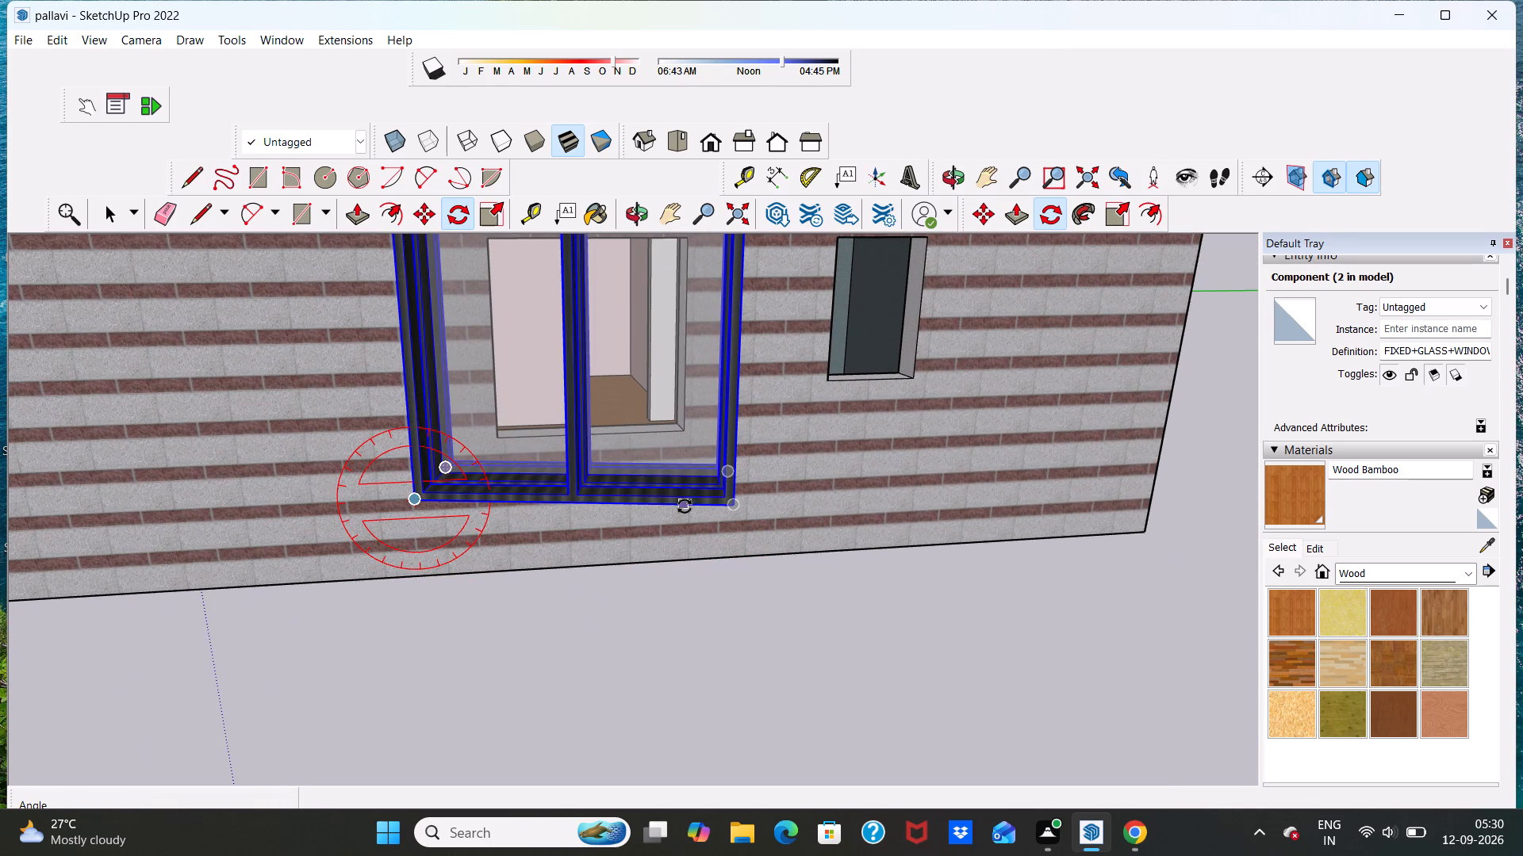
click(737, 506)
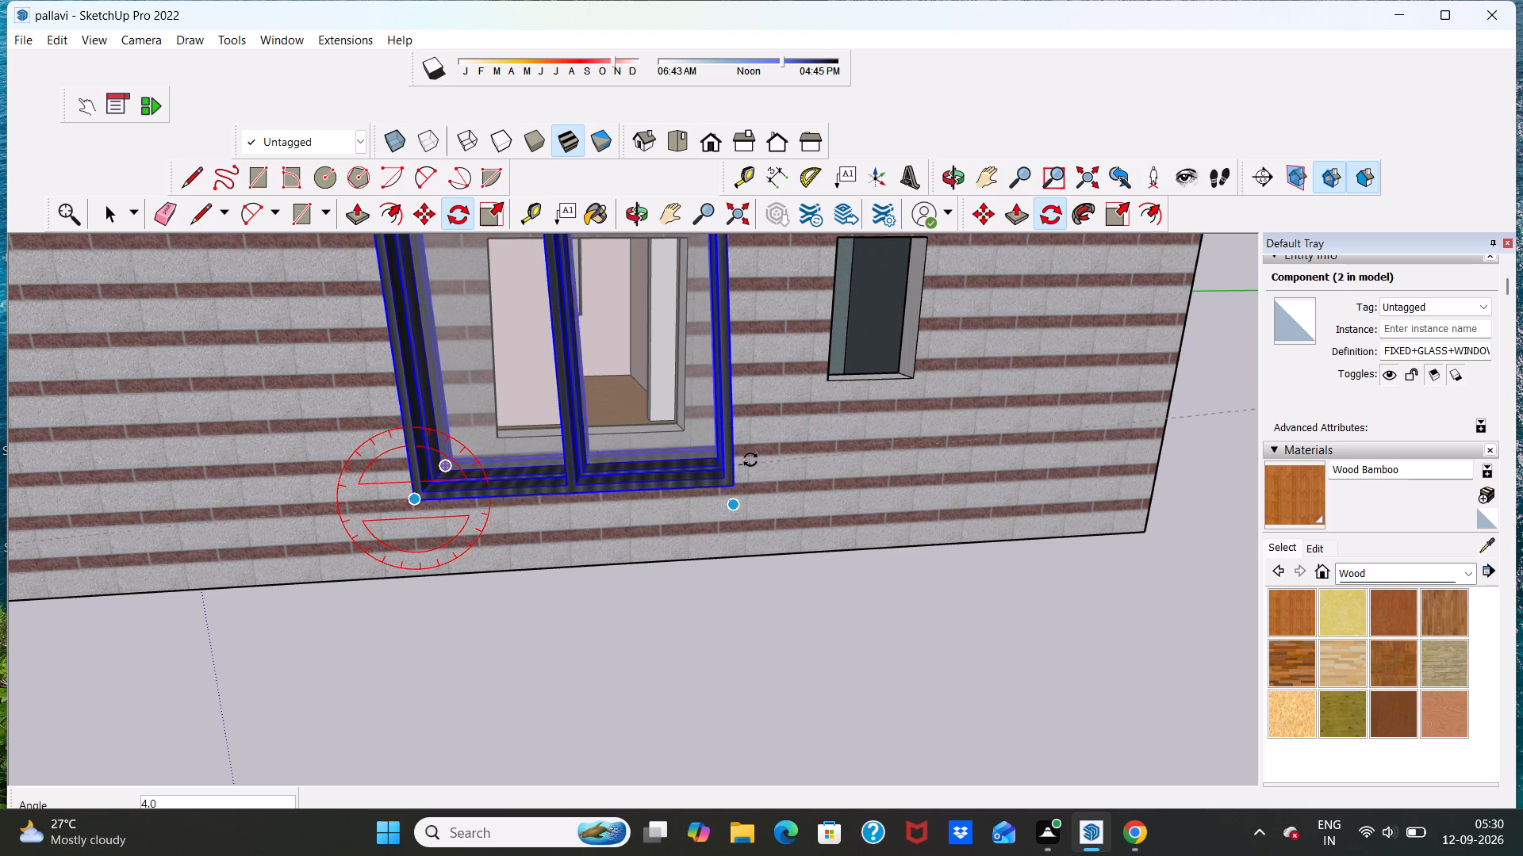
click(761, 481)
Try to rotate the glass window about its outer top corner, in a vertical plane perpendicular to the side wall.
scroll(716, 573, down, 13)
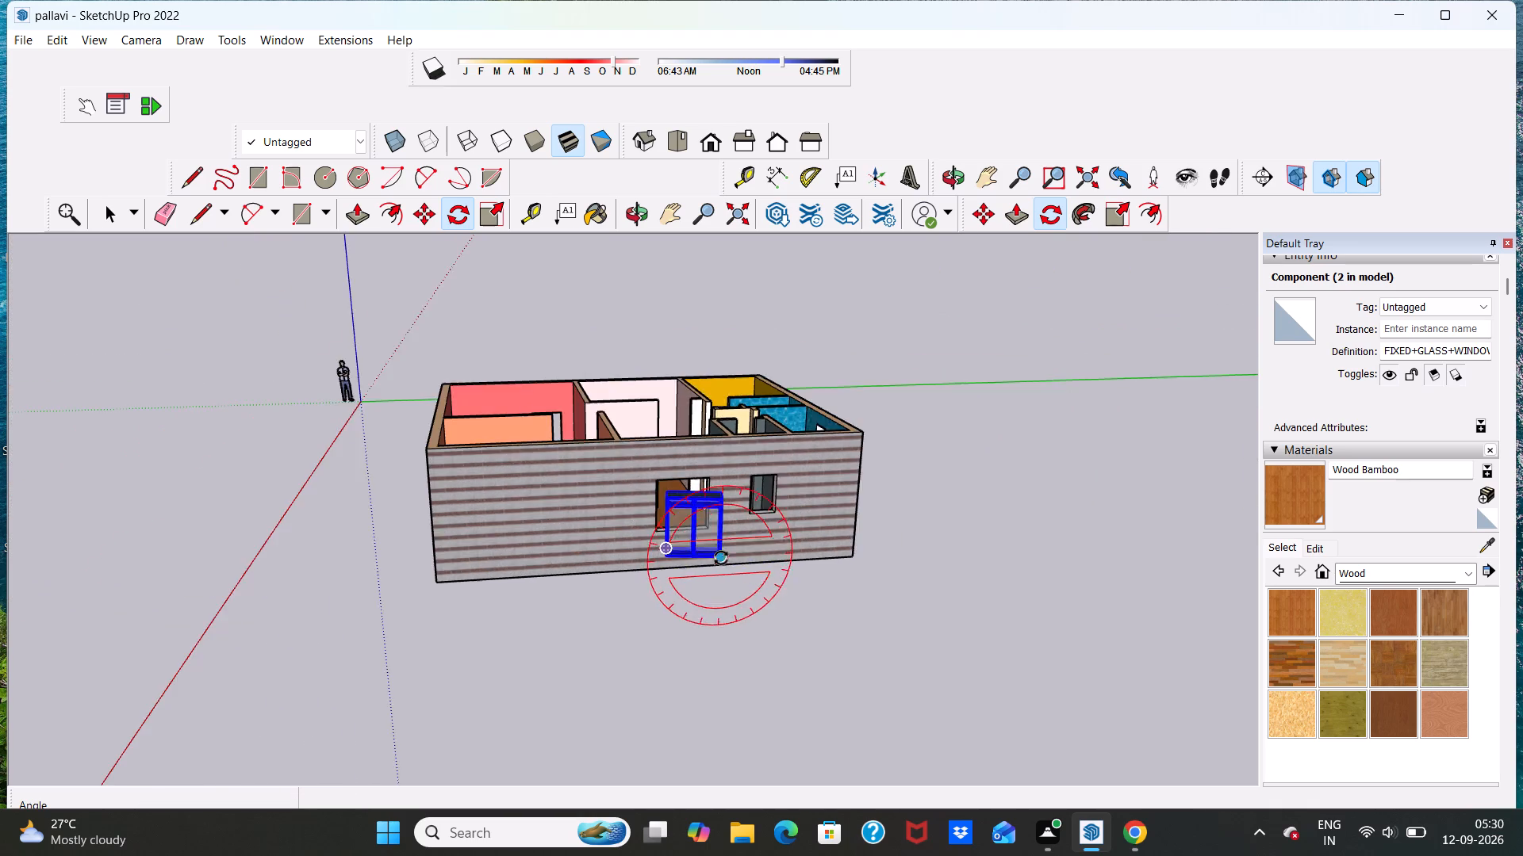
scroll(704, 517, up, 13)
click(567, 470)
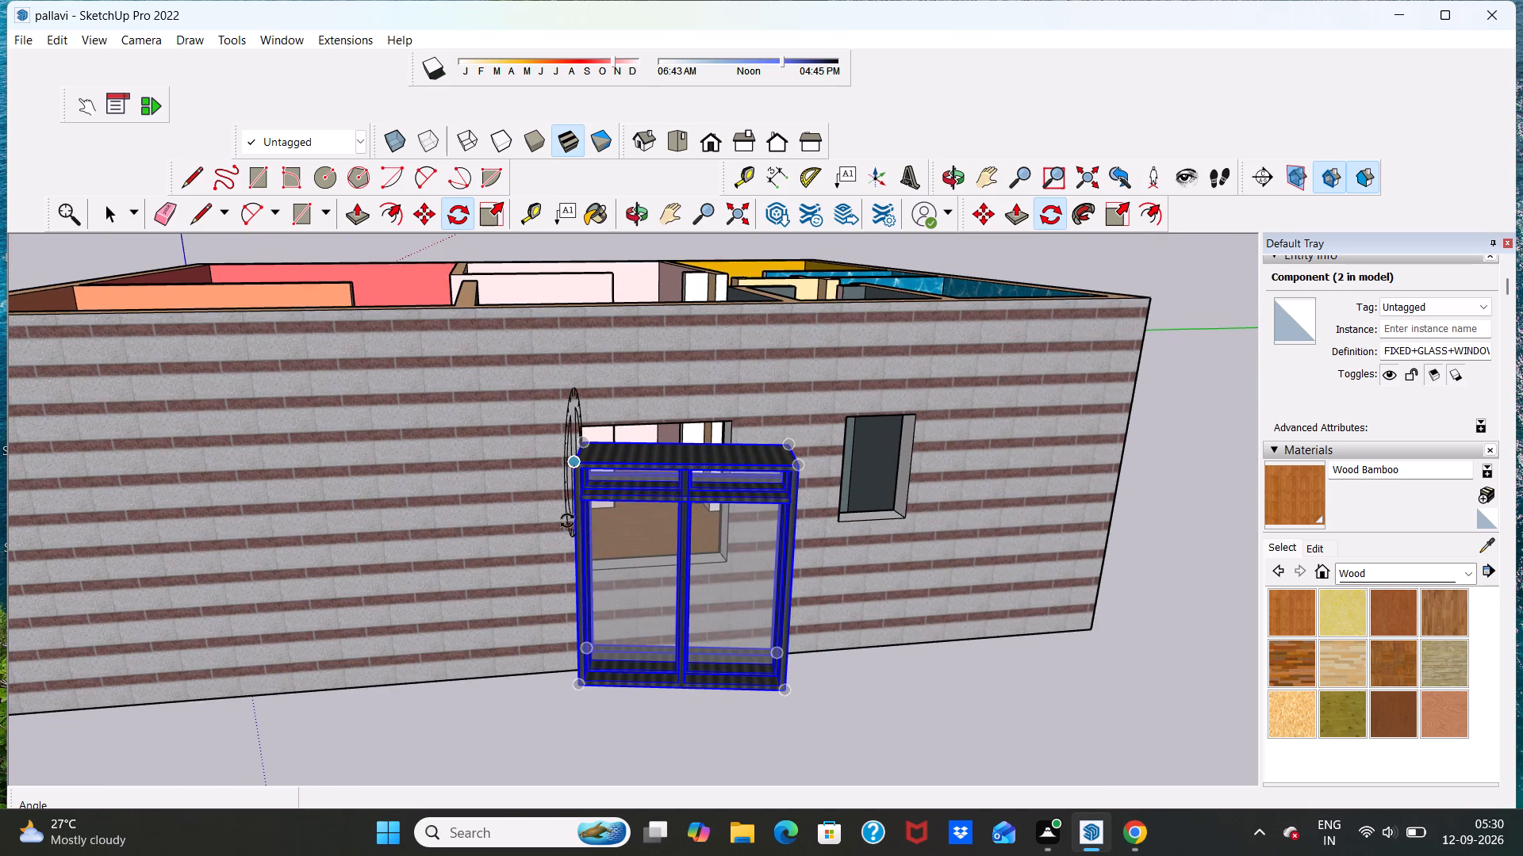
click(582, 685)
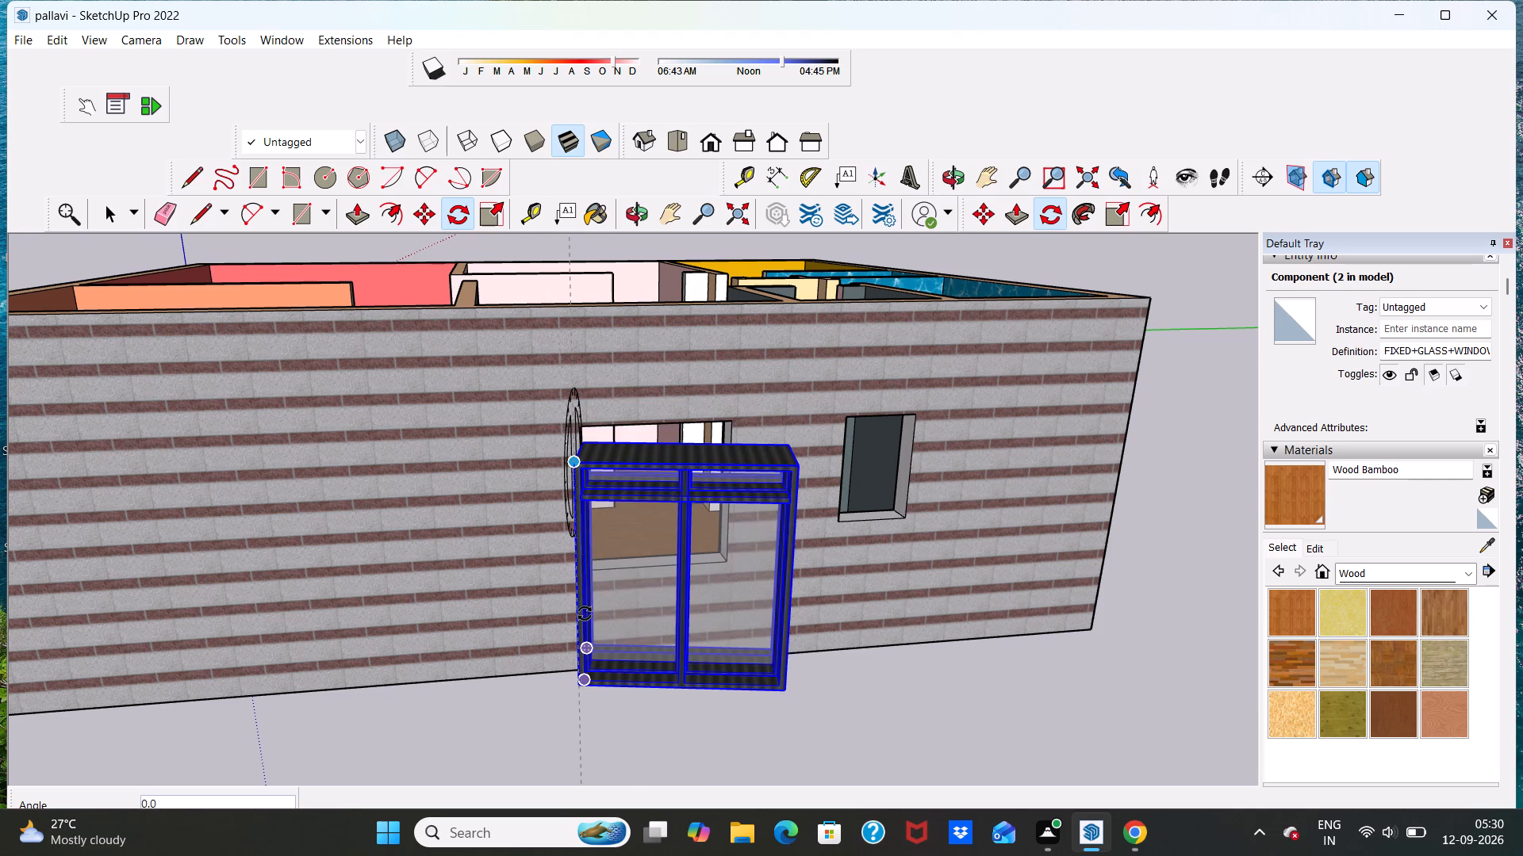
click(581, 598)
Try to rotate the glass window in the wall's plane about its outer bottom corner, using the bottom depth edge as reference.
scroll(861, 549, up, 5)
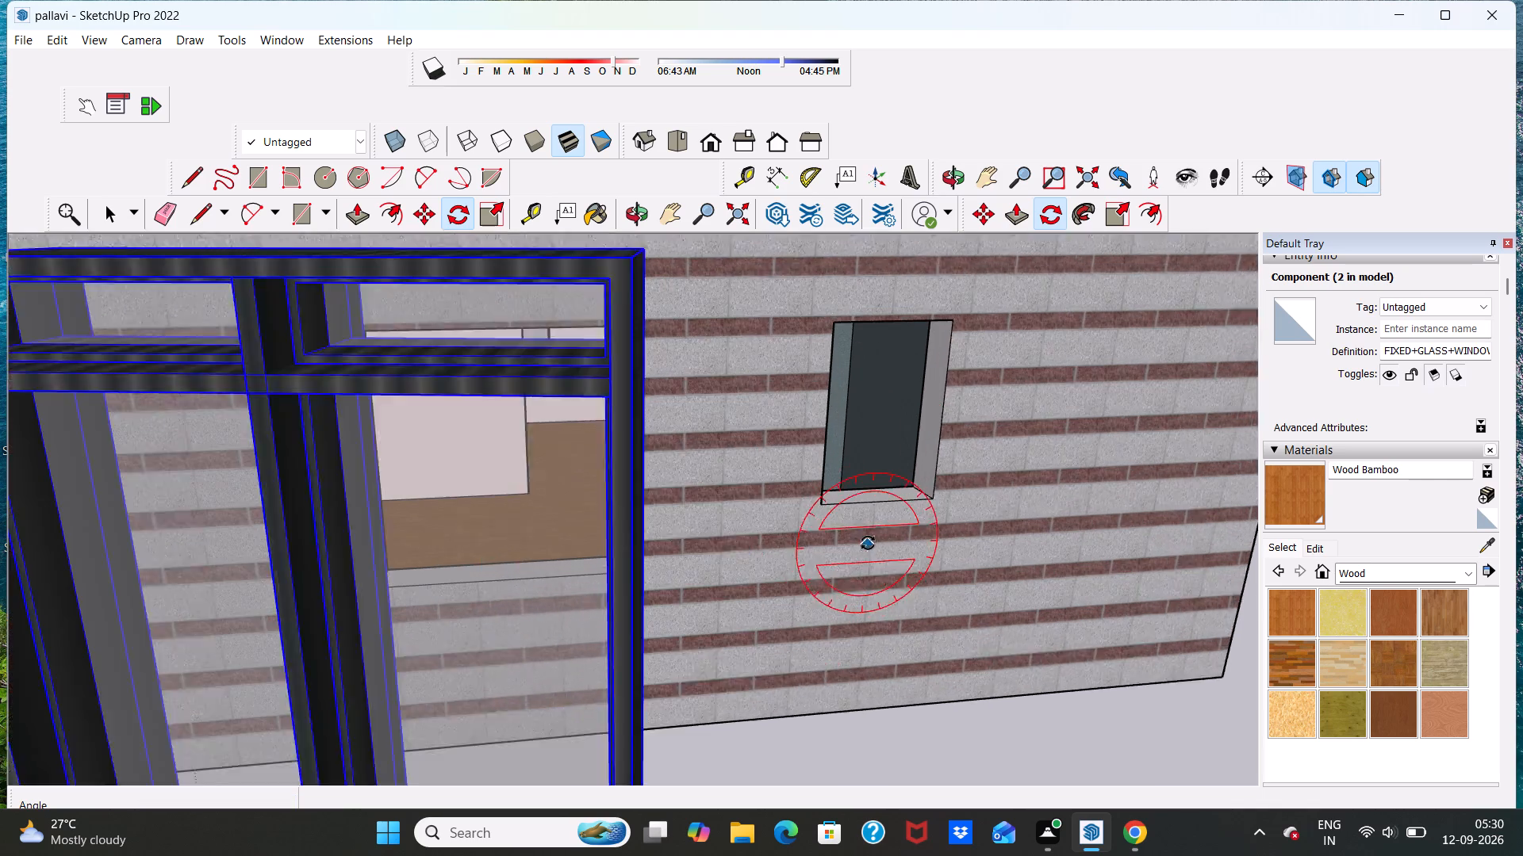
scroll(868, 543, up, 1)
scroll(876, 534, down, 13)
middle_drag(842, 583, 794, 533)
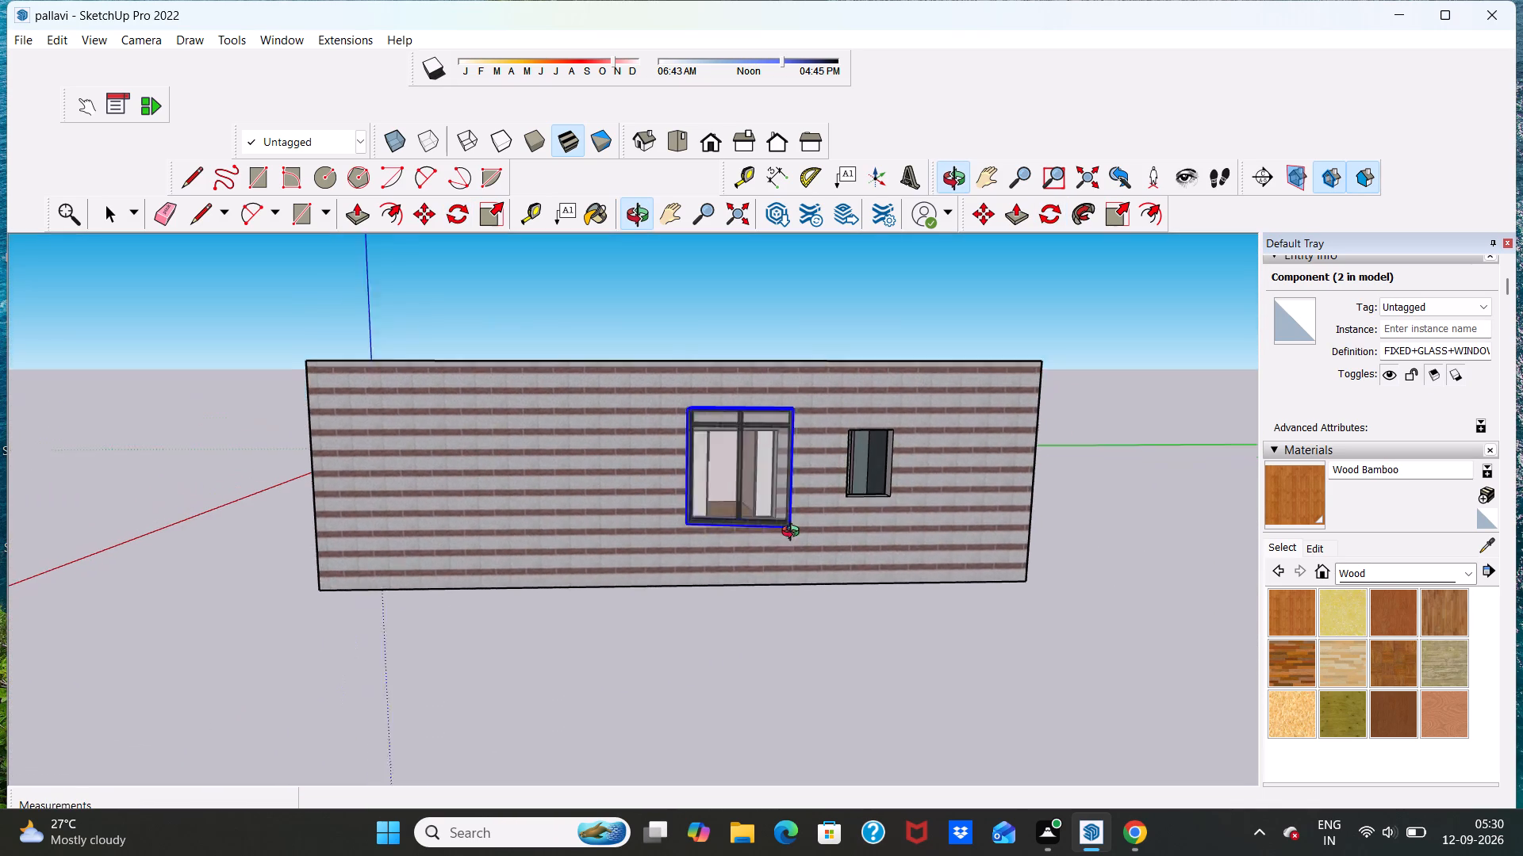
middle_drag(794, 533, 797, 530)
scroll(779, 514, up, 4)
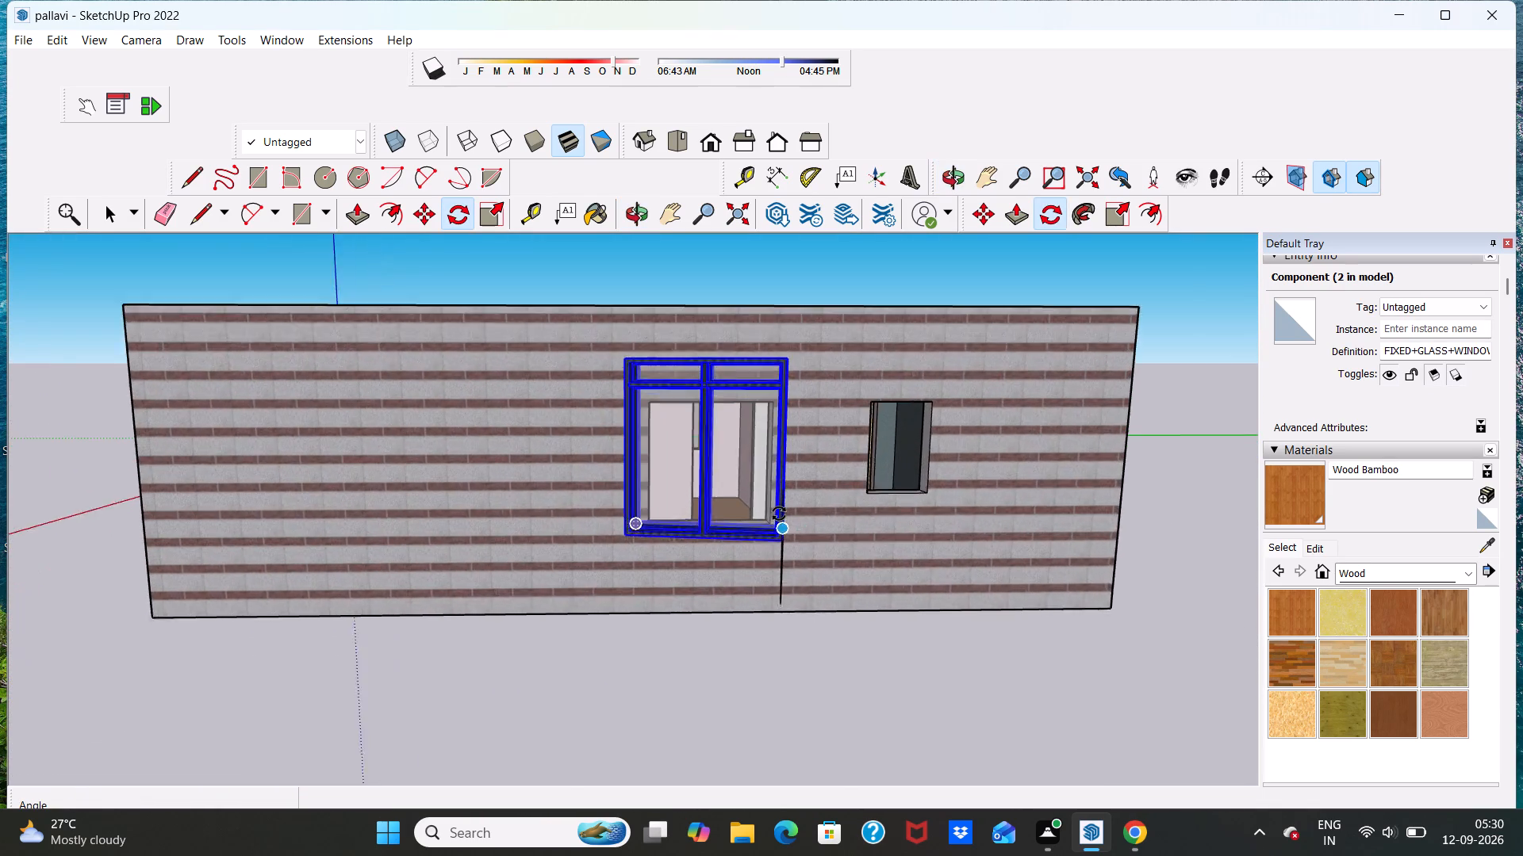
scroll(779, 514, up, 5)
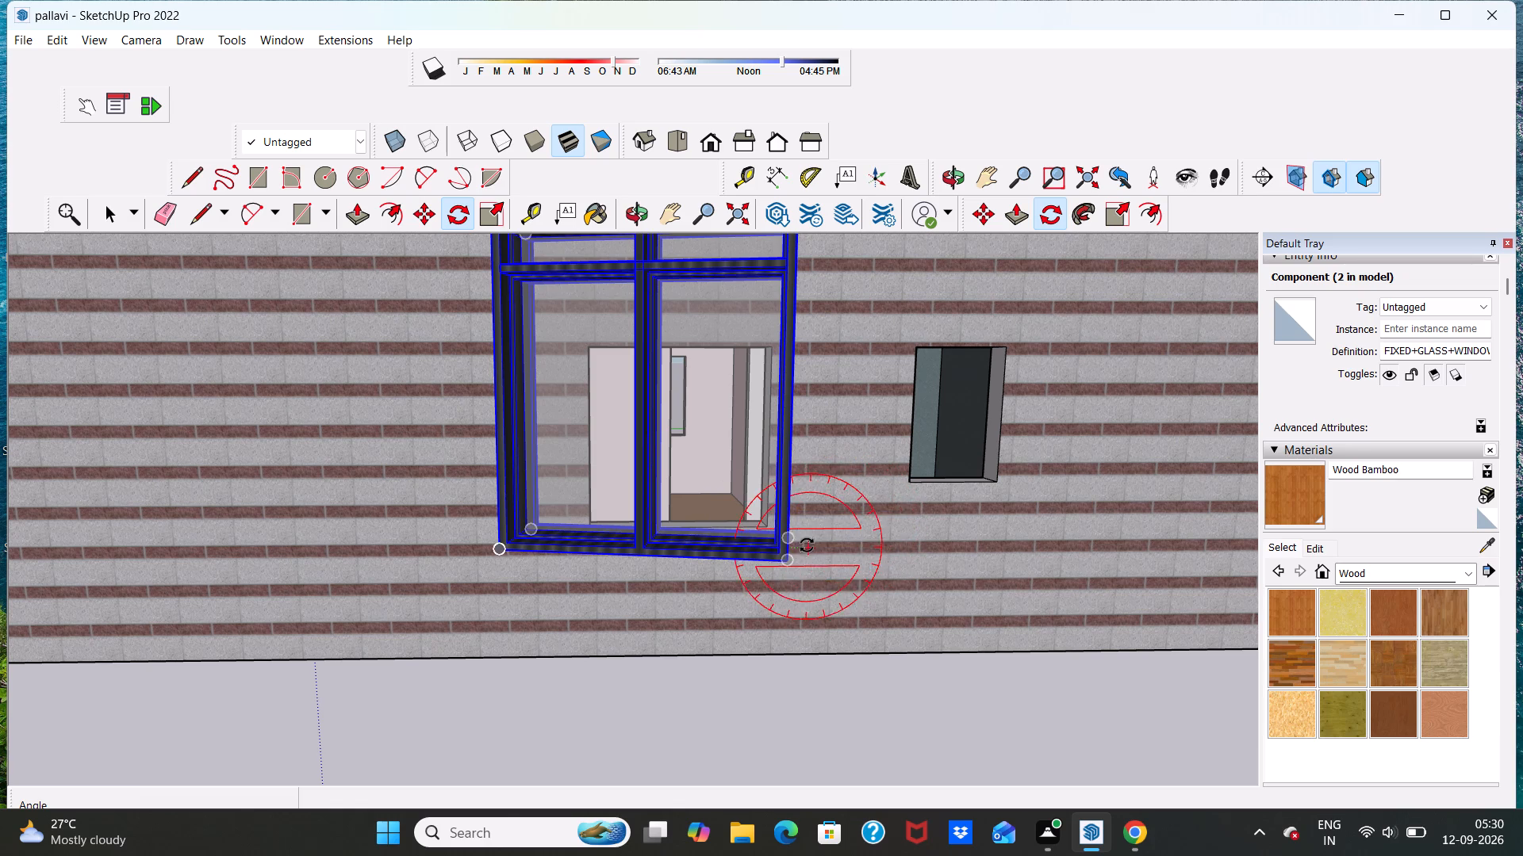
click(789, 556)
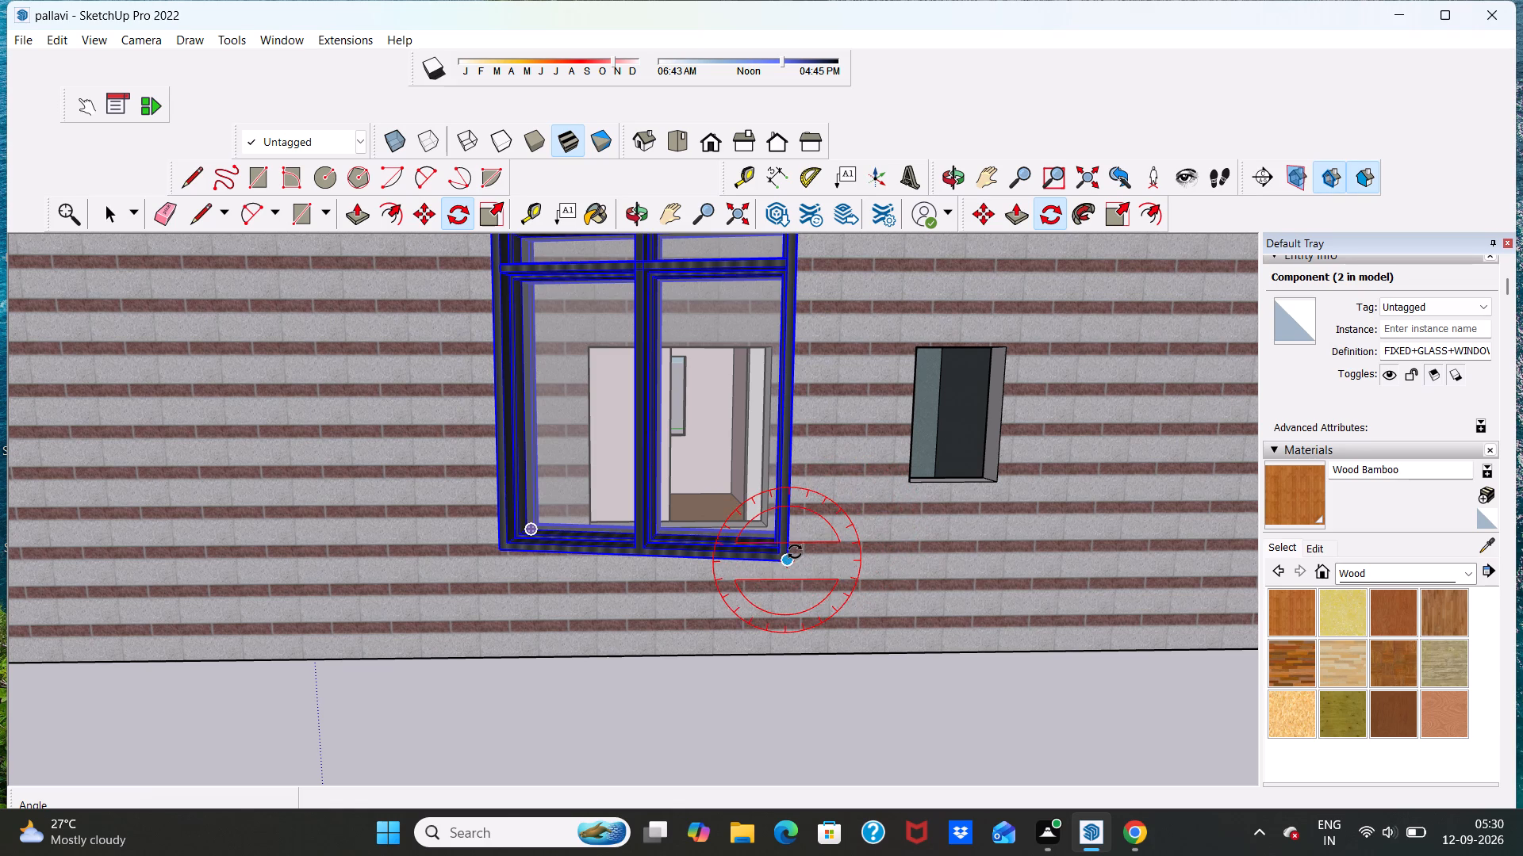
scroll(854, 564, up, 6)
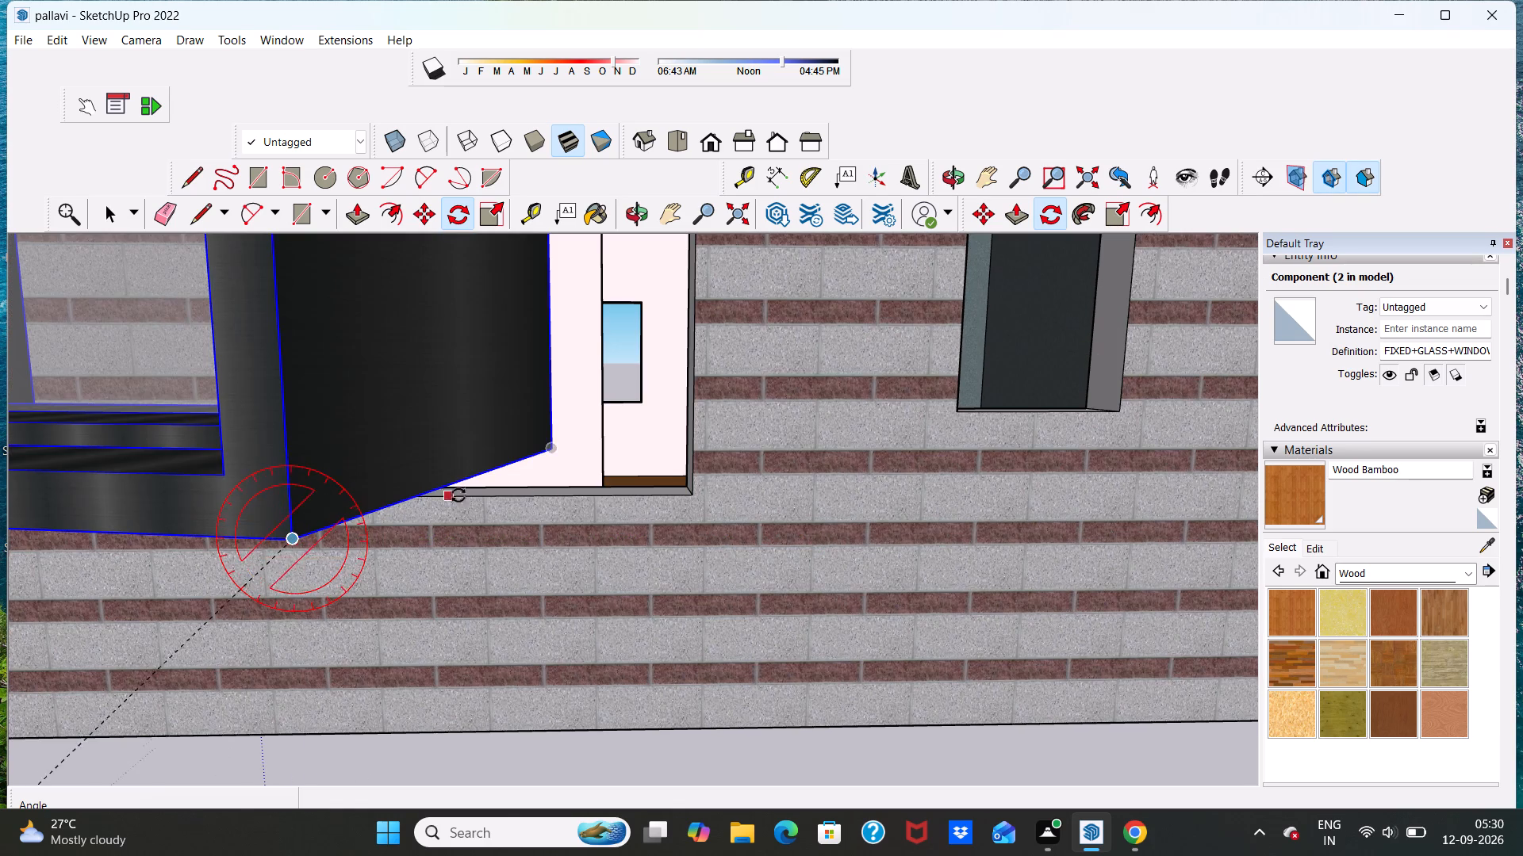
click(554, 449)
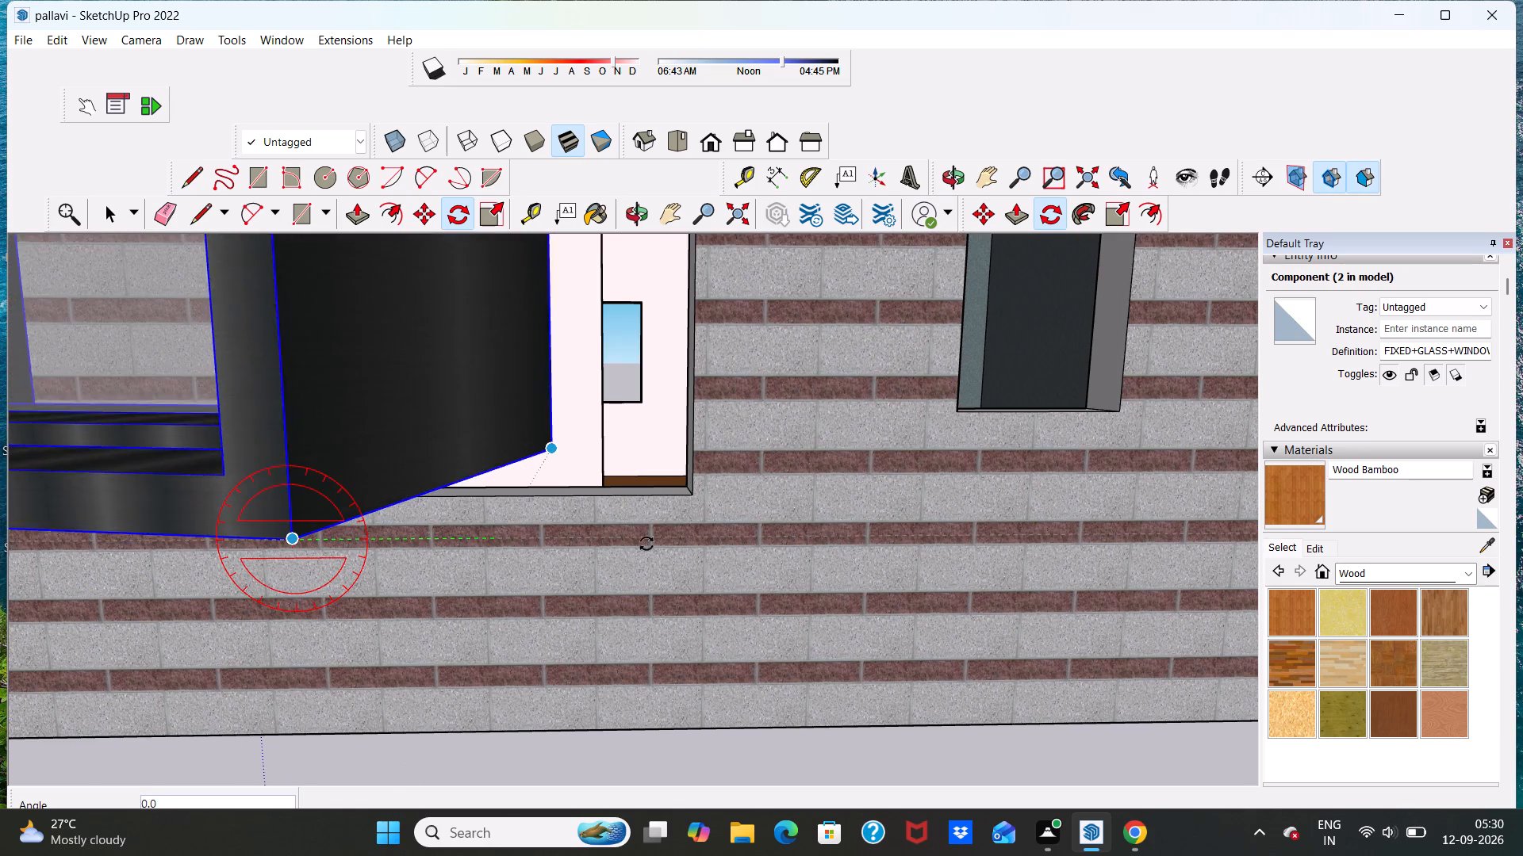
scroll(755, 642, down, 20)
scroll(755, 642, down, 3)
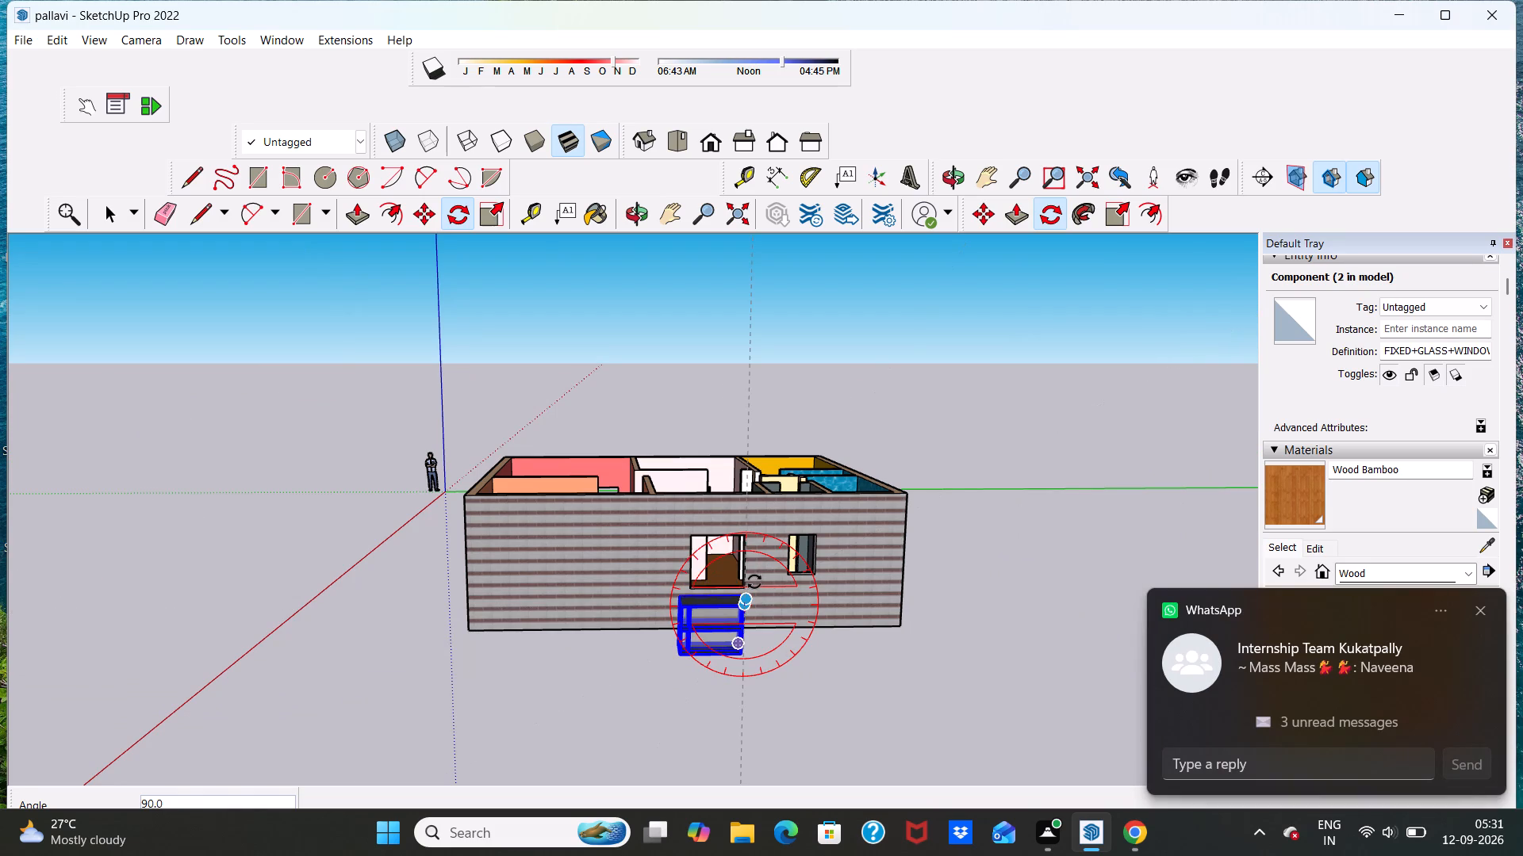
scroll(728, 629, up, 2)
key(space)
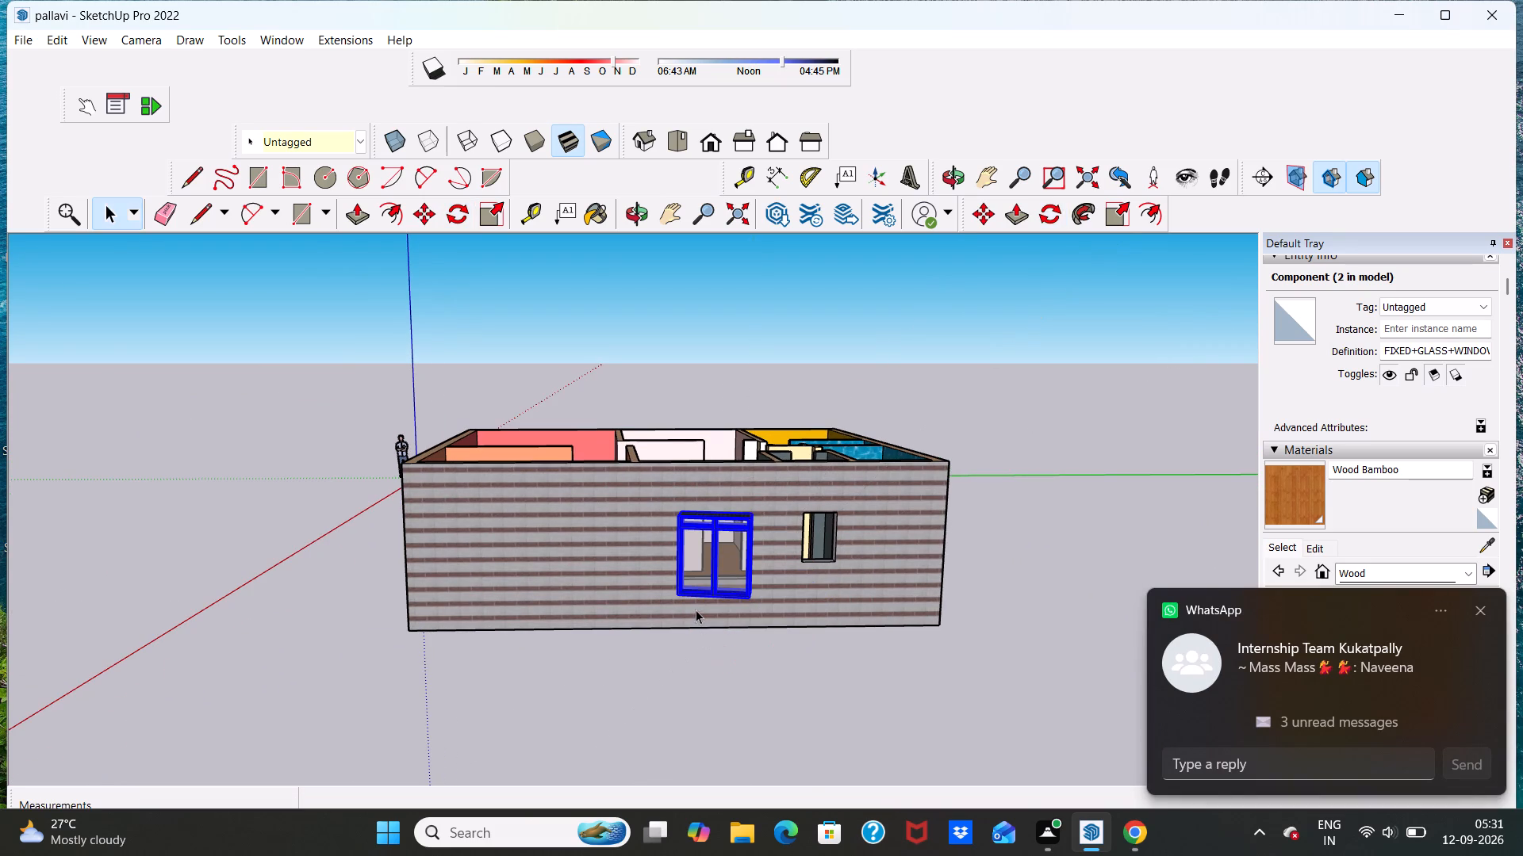
Thin the glass window's depth by scaling from its vertical edge nearest the wall, to 1.00 in red and 0.22 in green.
scroll(670, 585, up, 7)
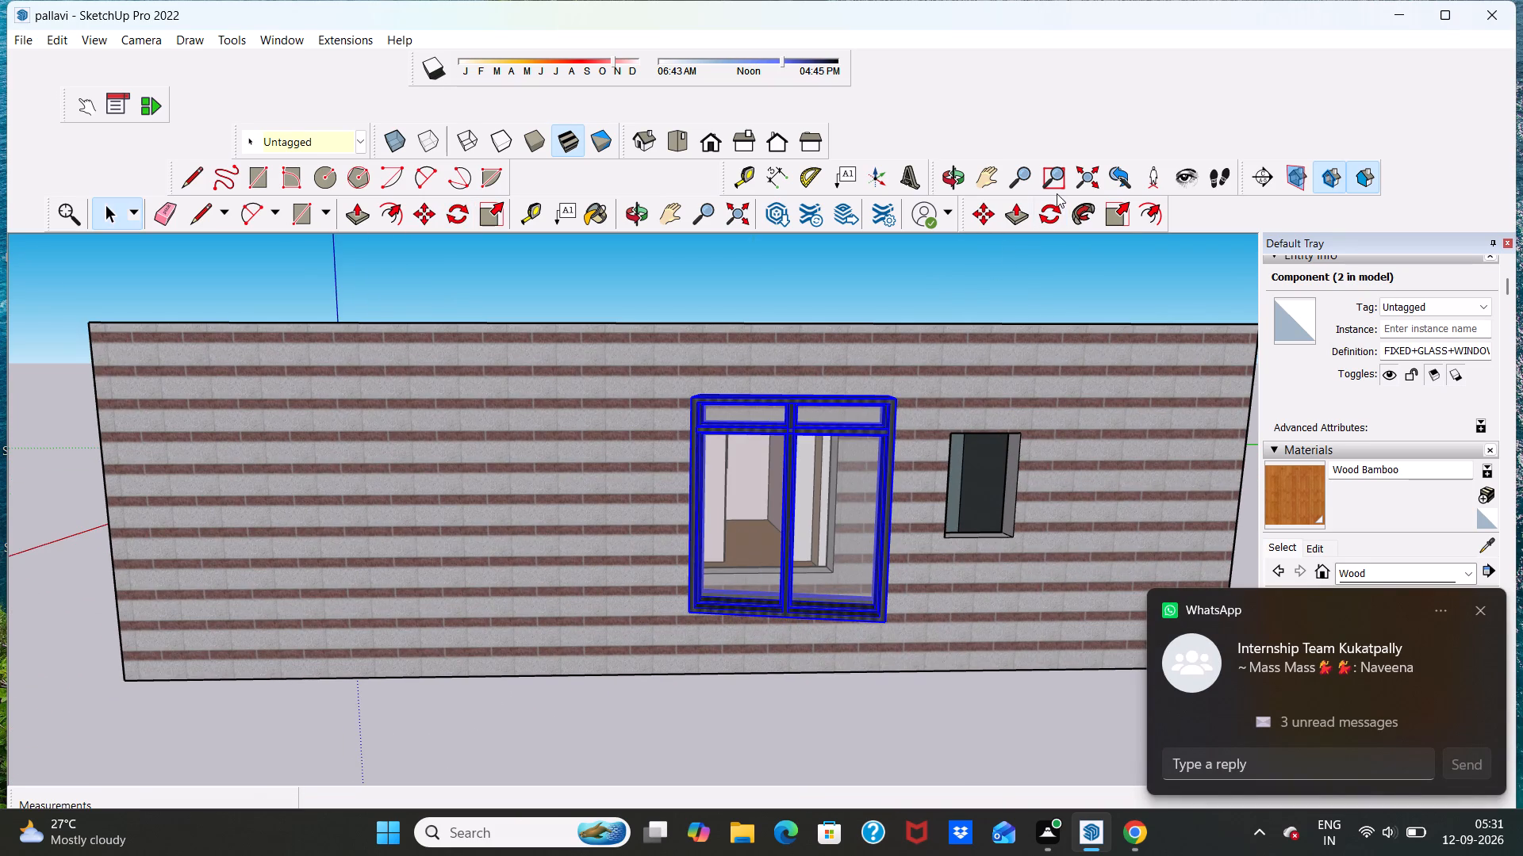
click(996, 208)
scroll(944, 435, up, 6)
middle_drag(920, 445, 649, 451)
scroll(638, 400, down, 13)
scroll(307, 422, up, 5)
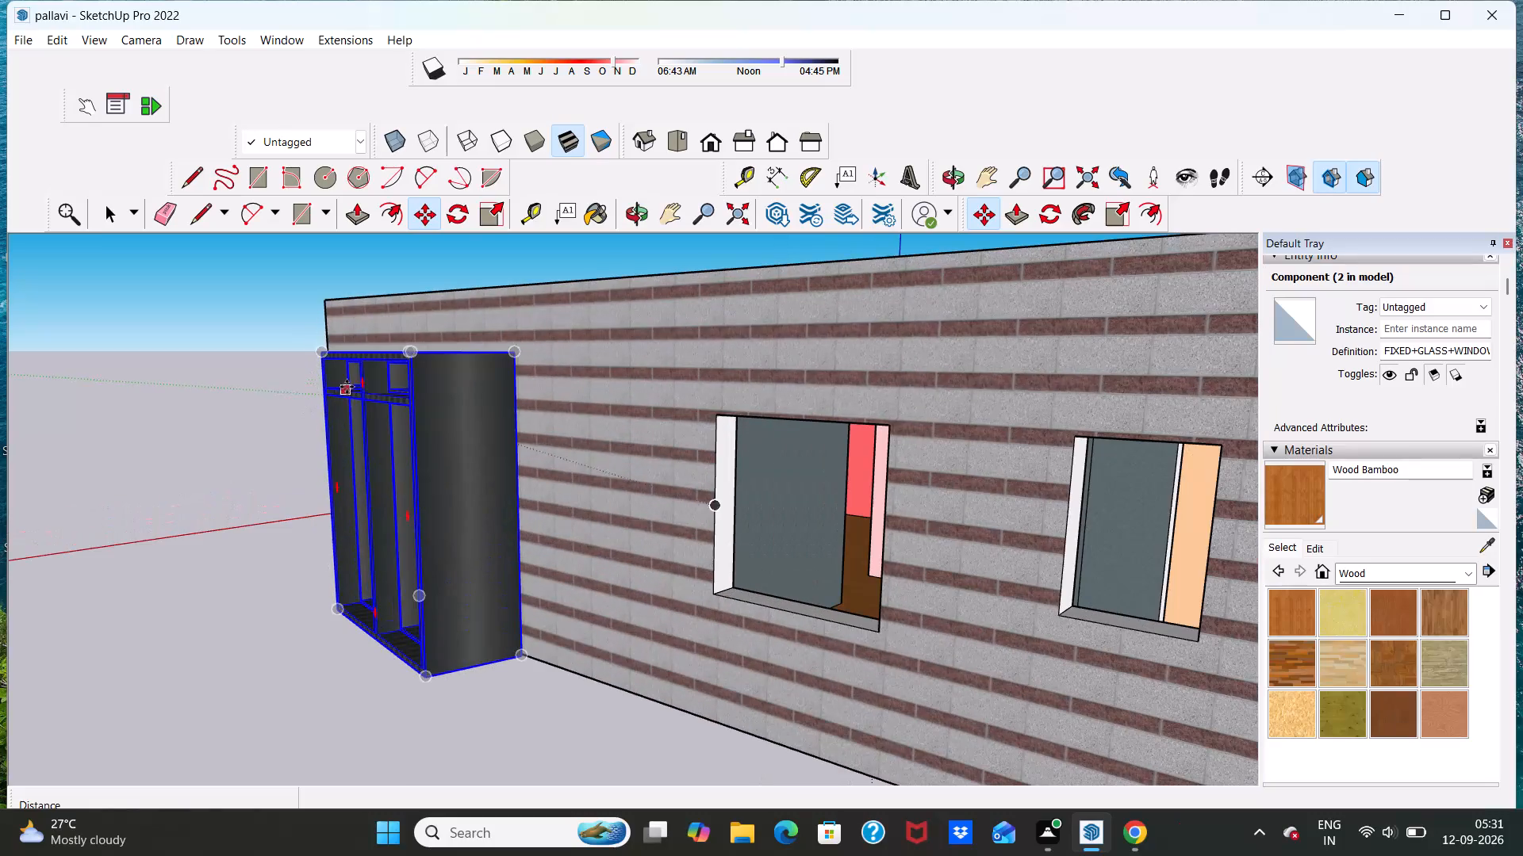
click(1115, 211)
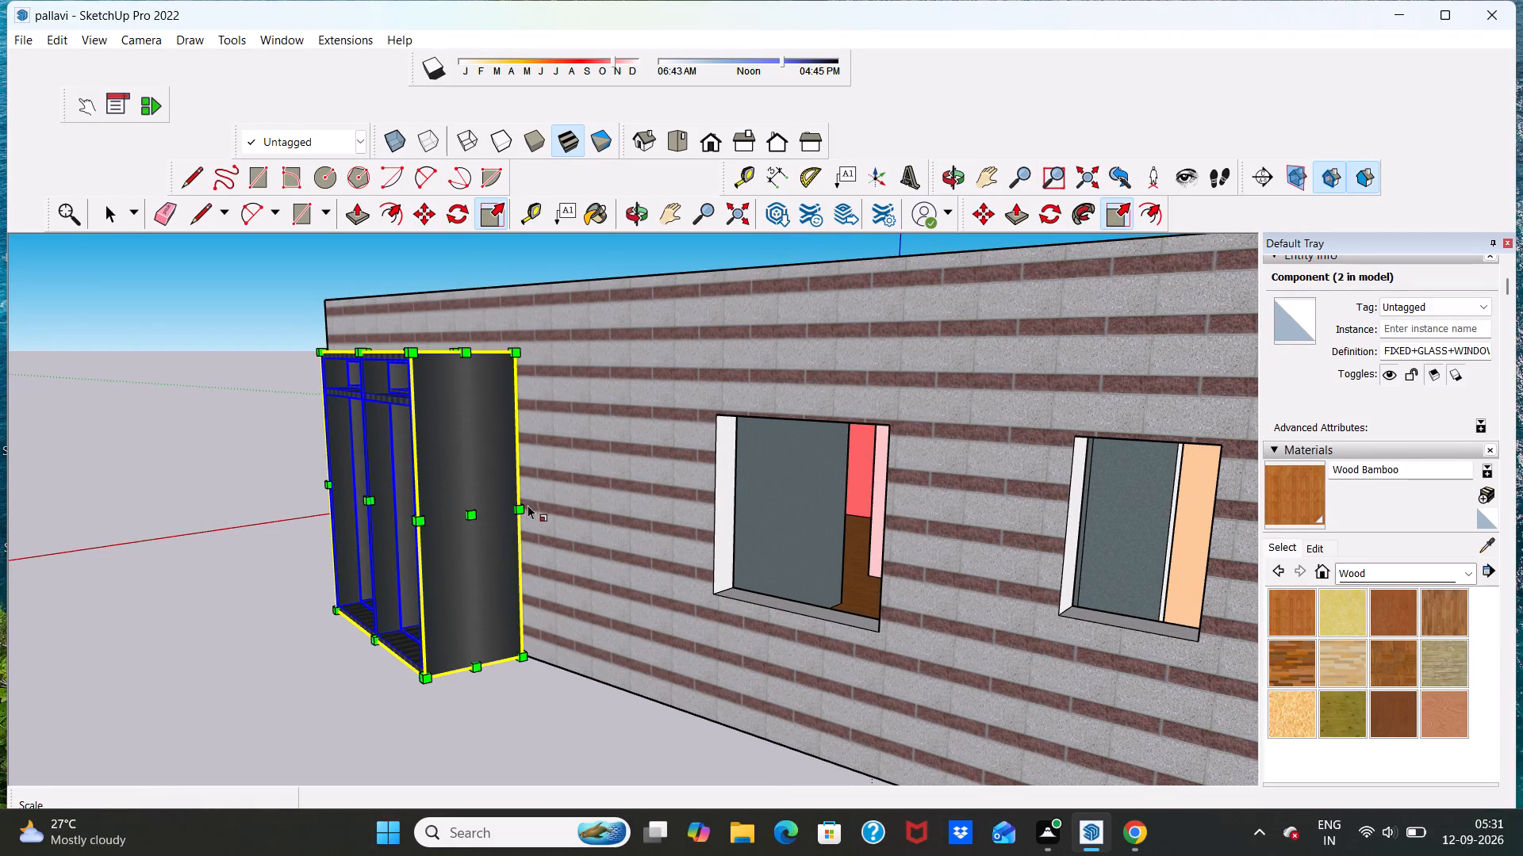
click(521, 506)
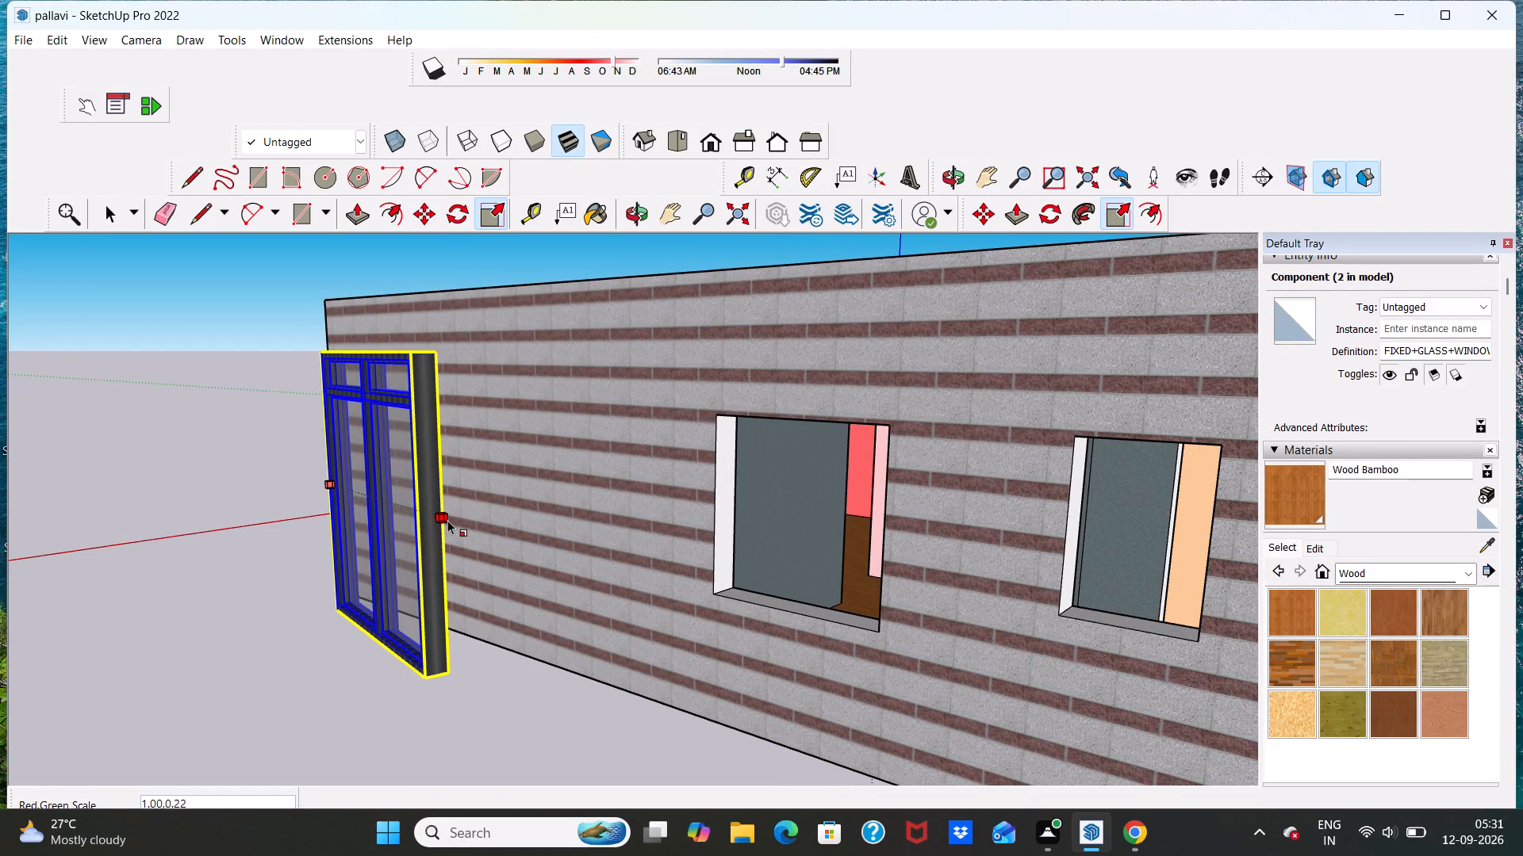
click(447, 520)
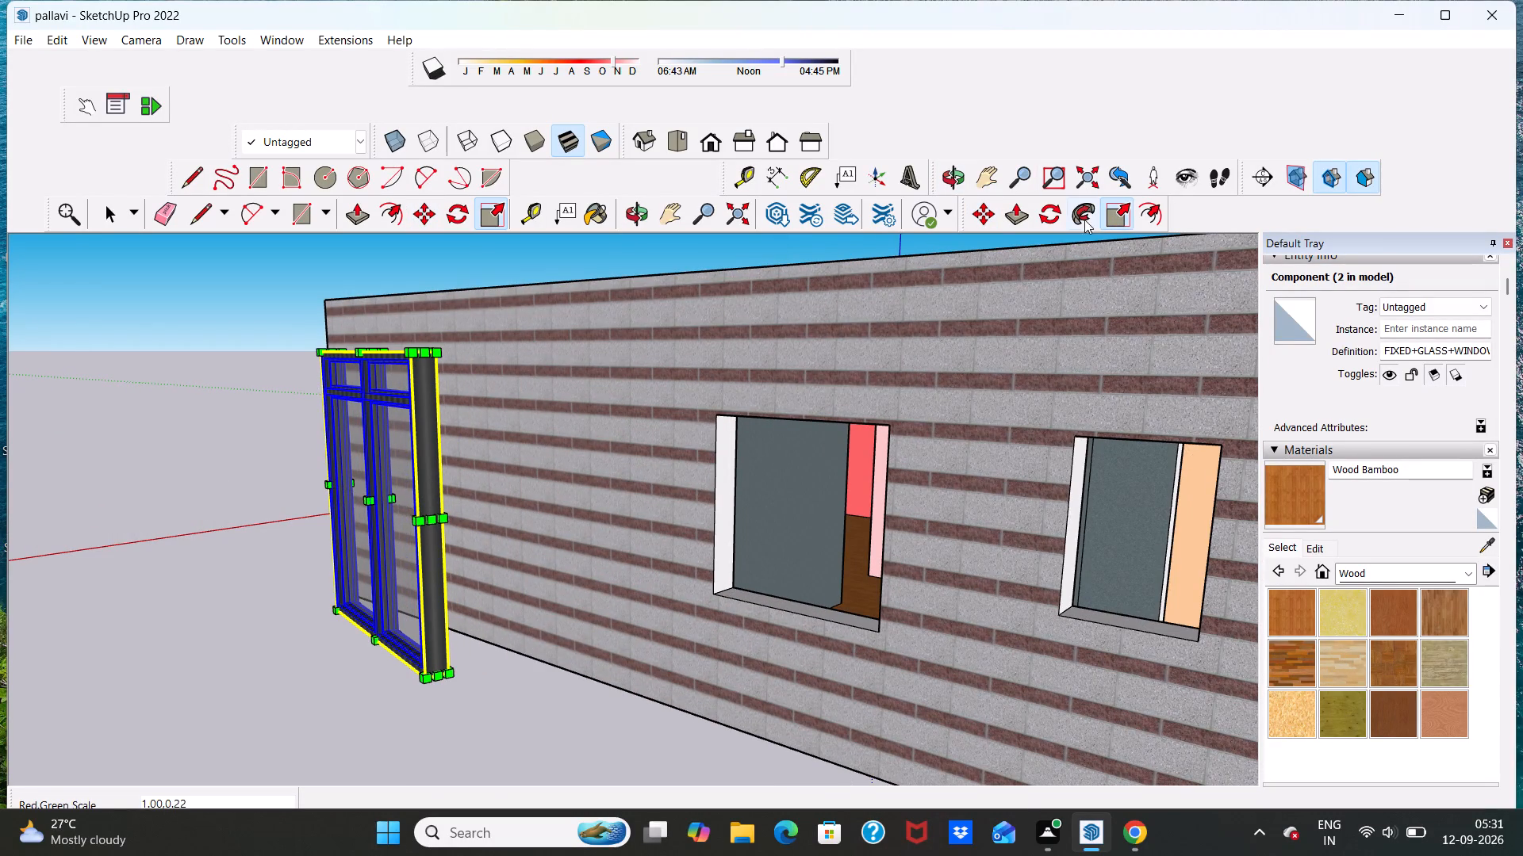
Move the thinned glass window by its top corner so it lines up over the side wall's larger opening.
click(976, 214)
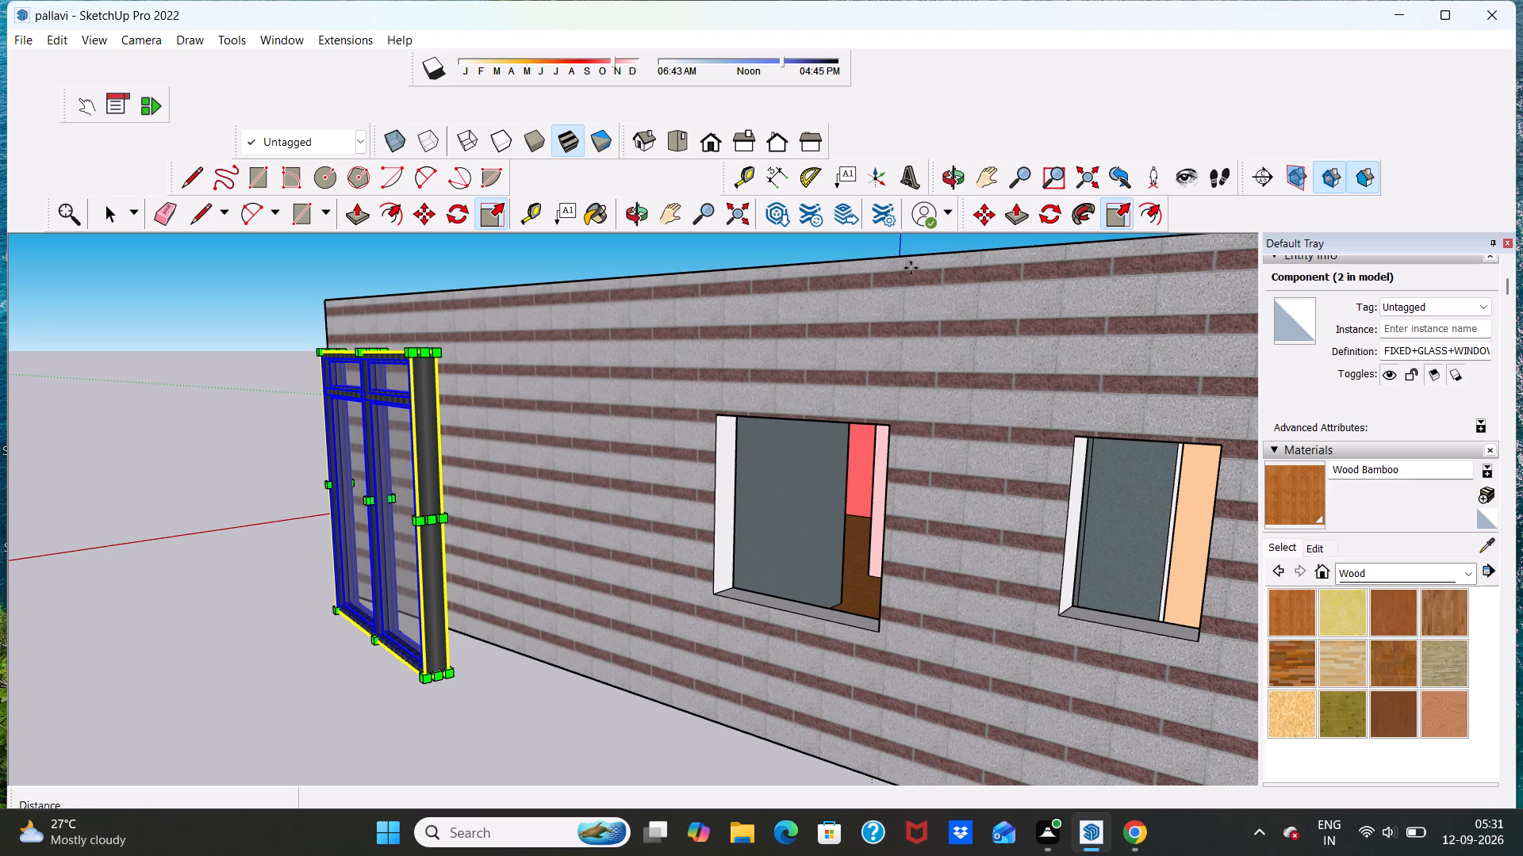
drag(436, 357, 695, 425)
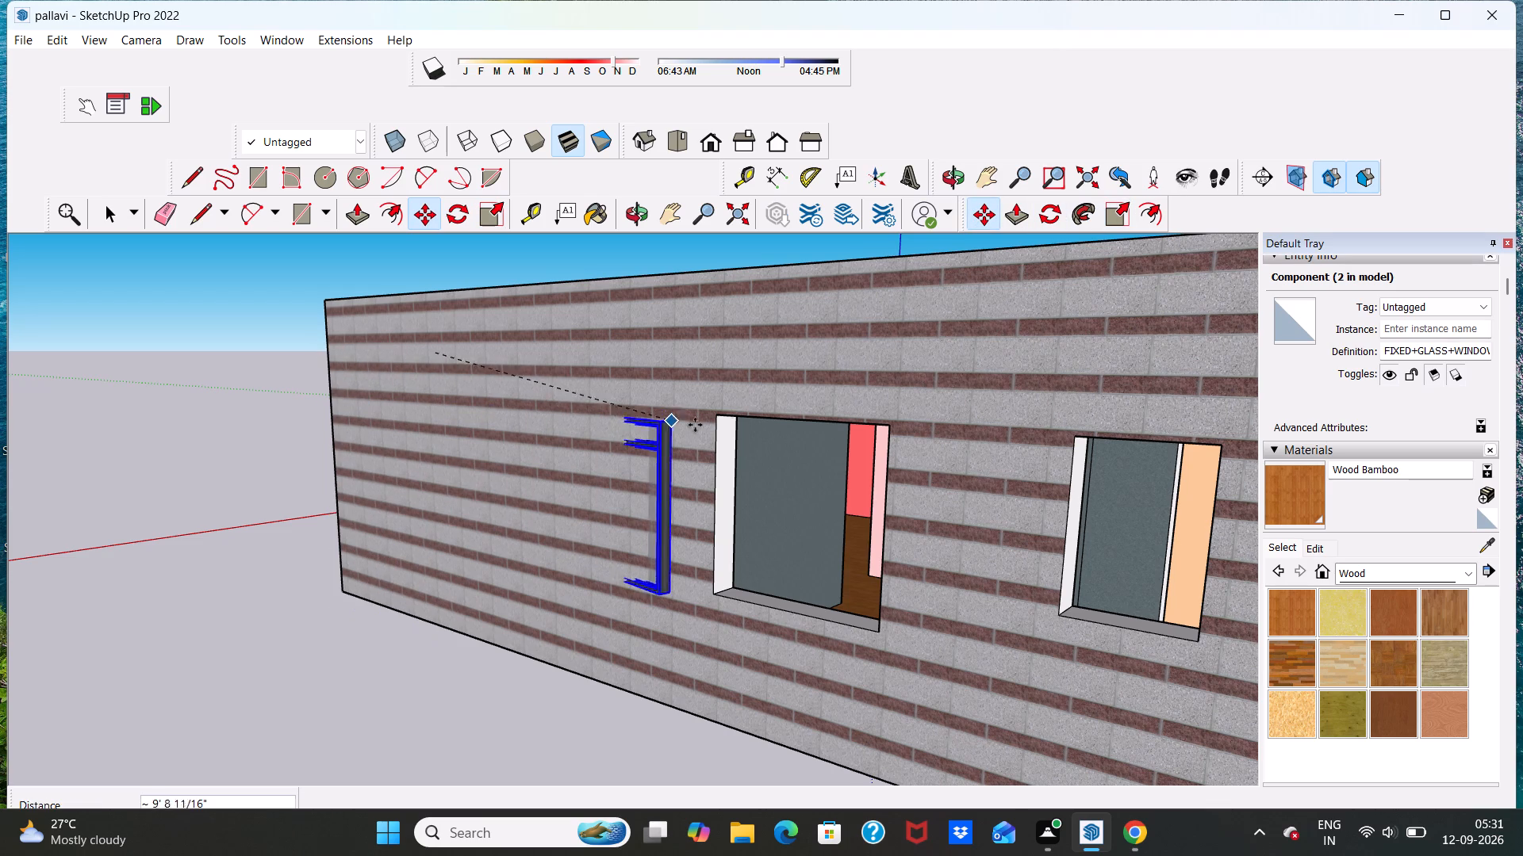
drag(695, 425, 876, 425)
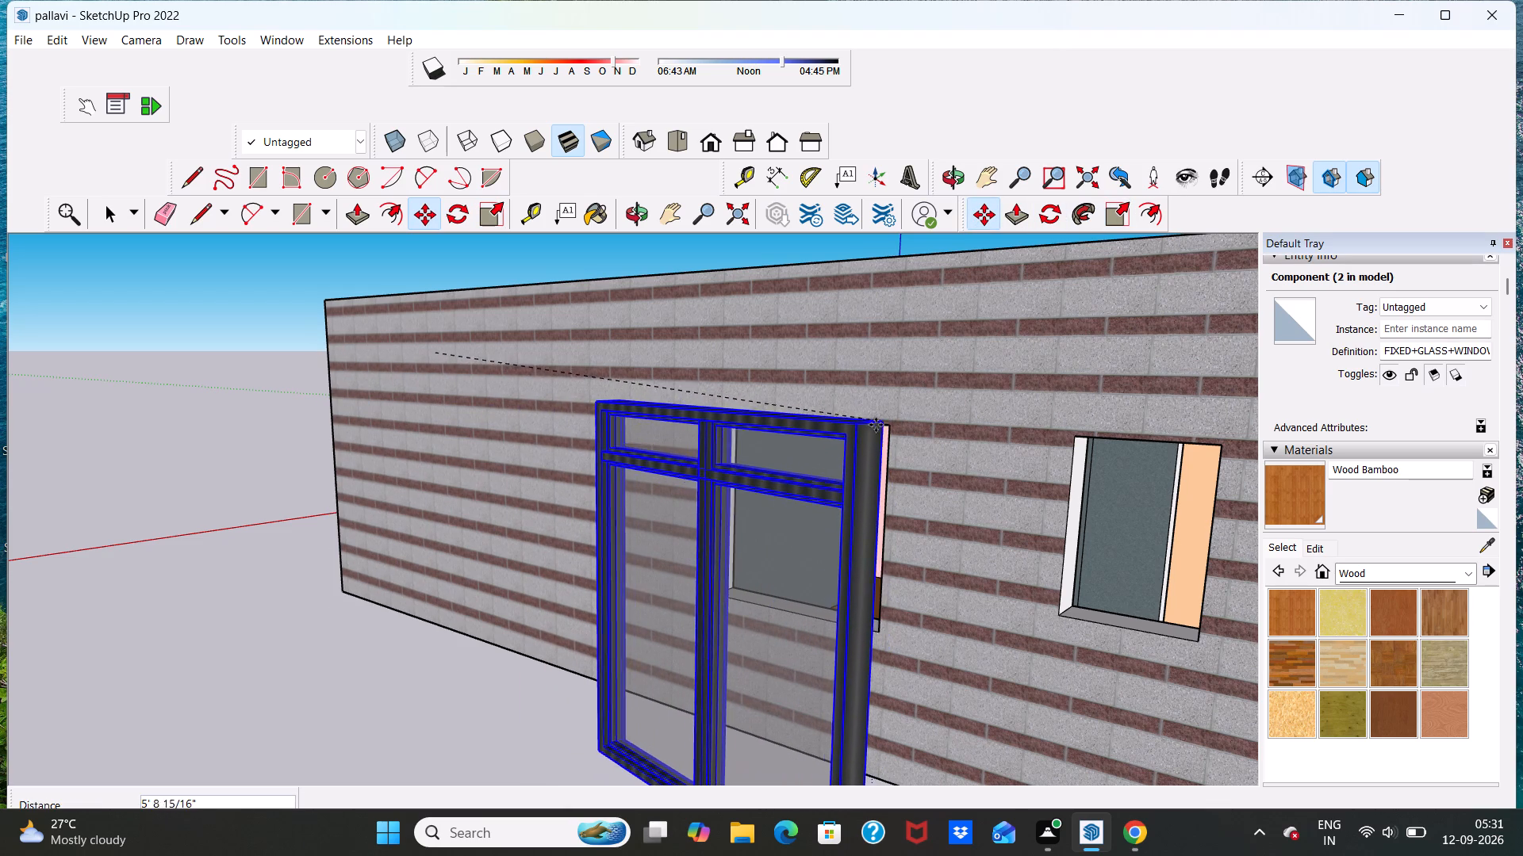
drag(876, 425, 928, 383)
scroll(929, 377, down, 4)
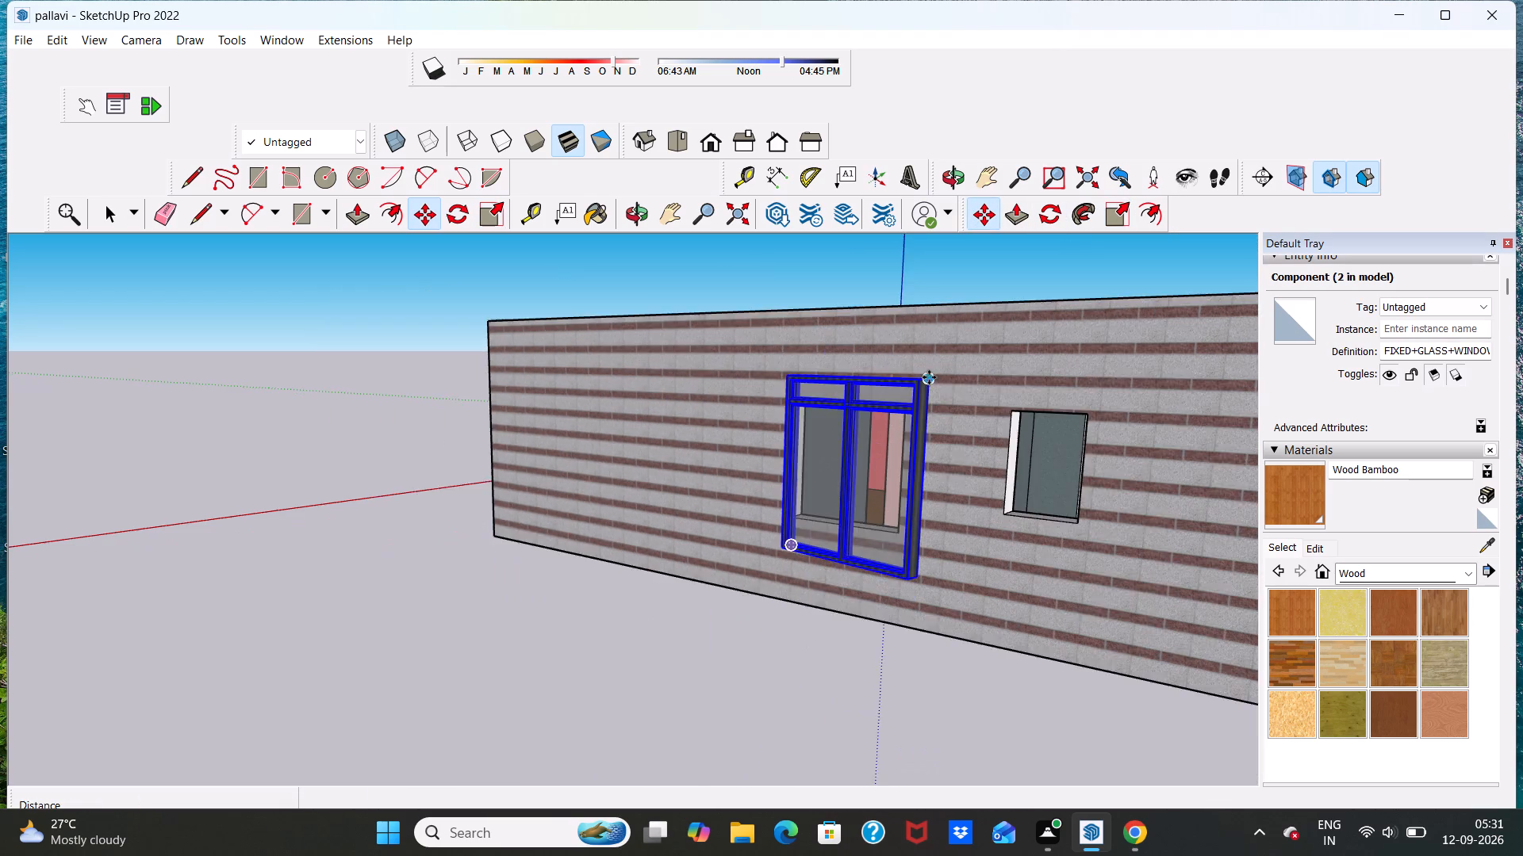
scroll(929, 377, down, 6)
scroll(865, 450, up, 6)
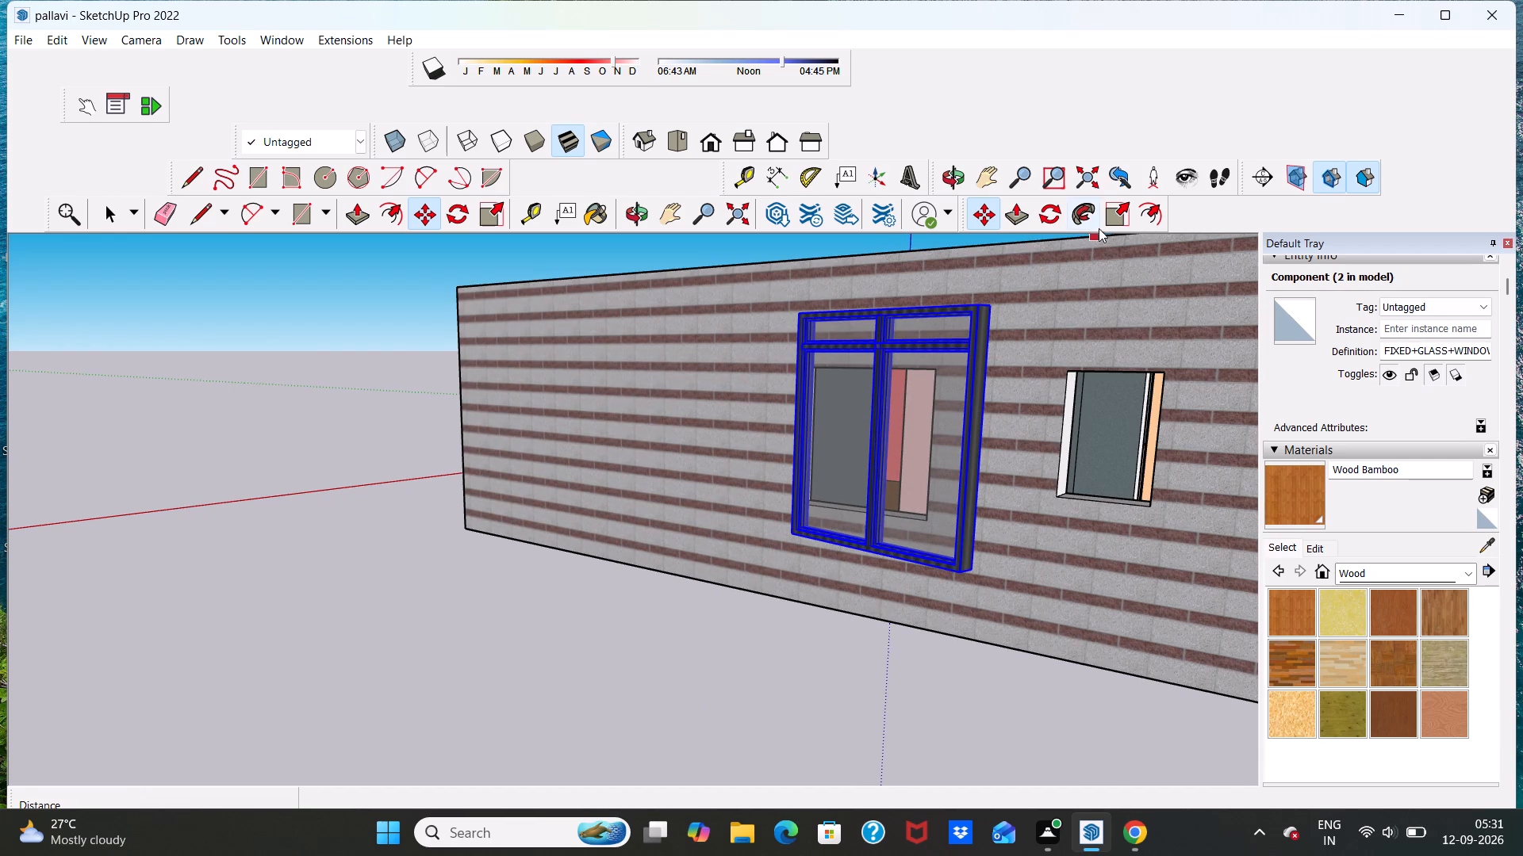
Scale the glass window from its bottom edge to 0.62 green and 0.76 blue, and uniformly from its bottom corner to 0.92.
click(1110, 215)
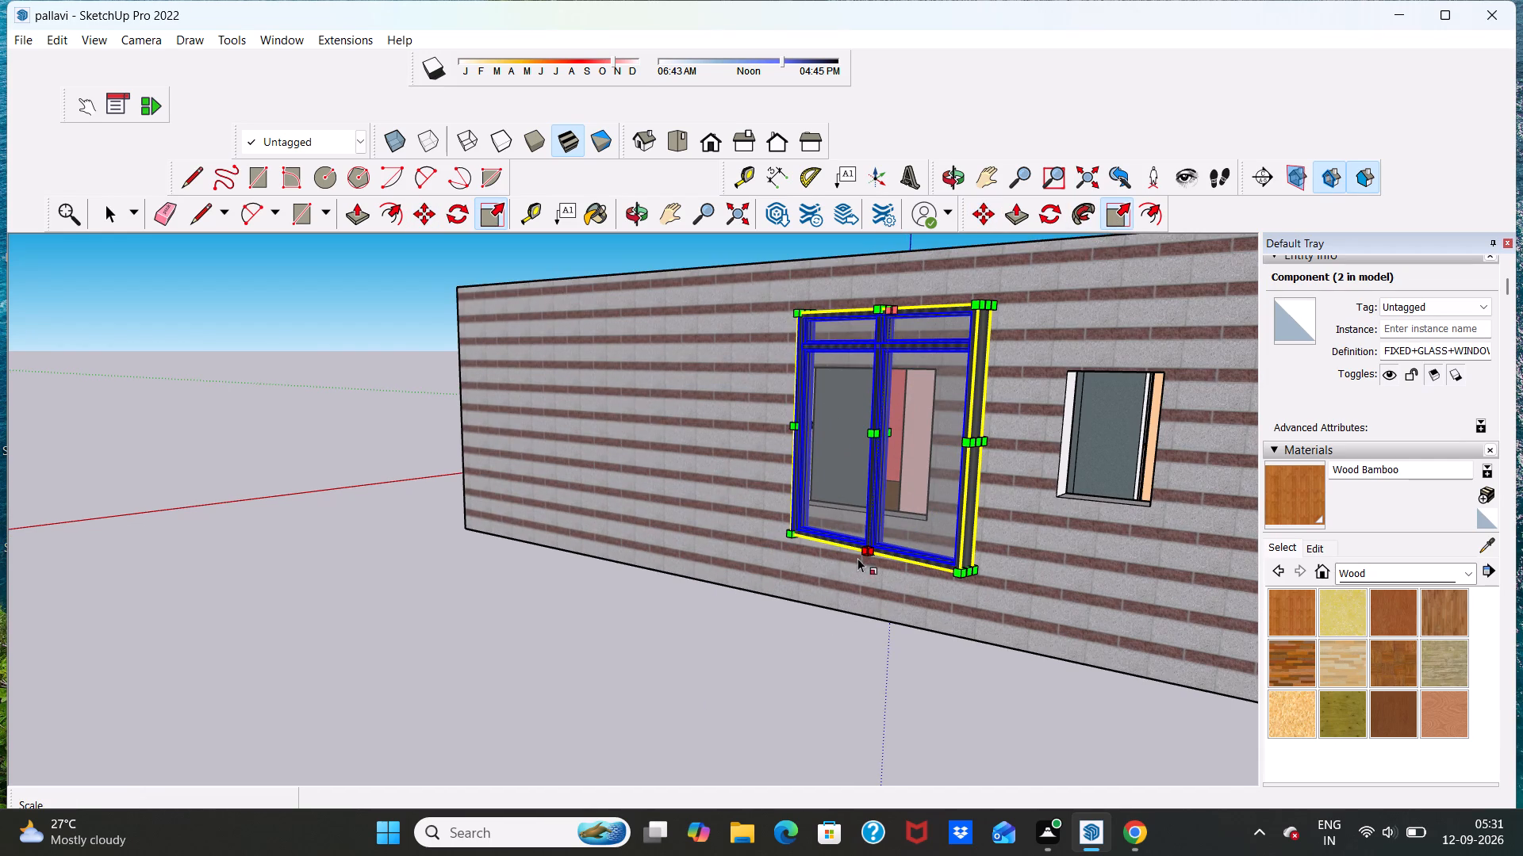
click(863, 544)
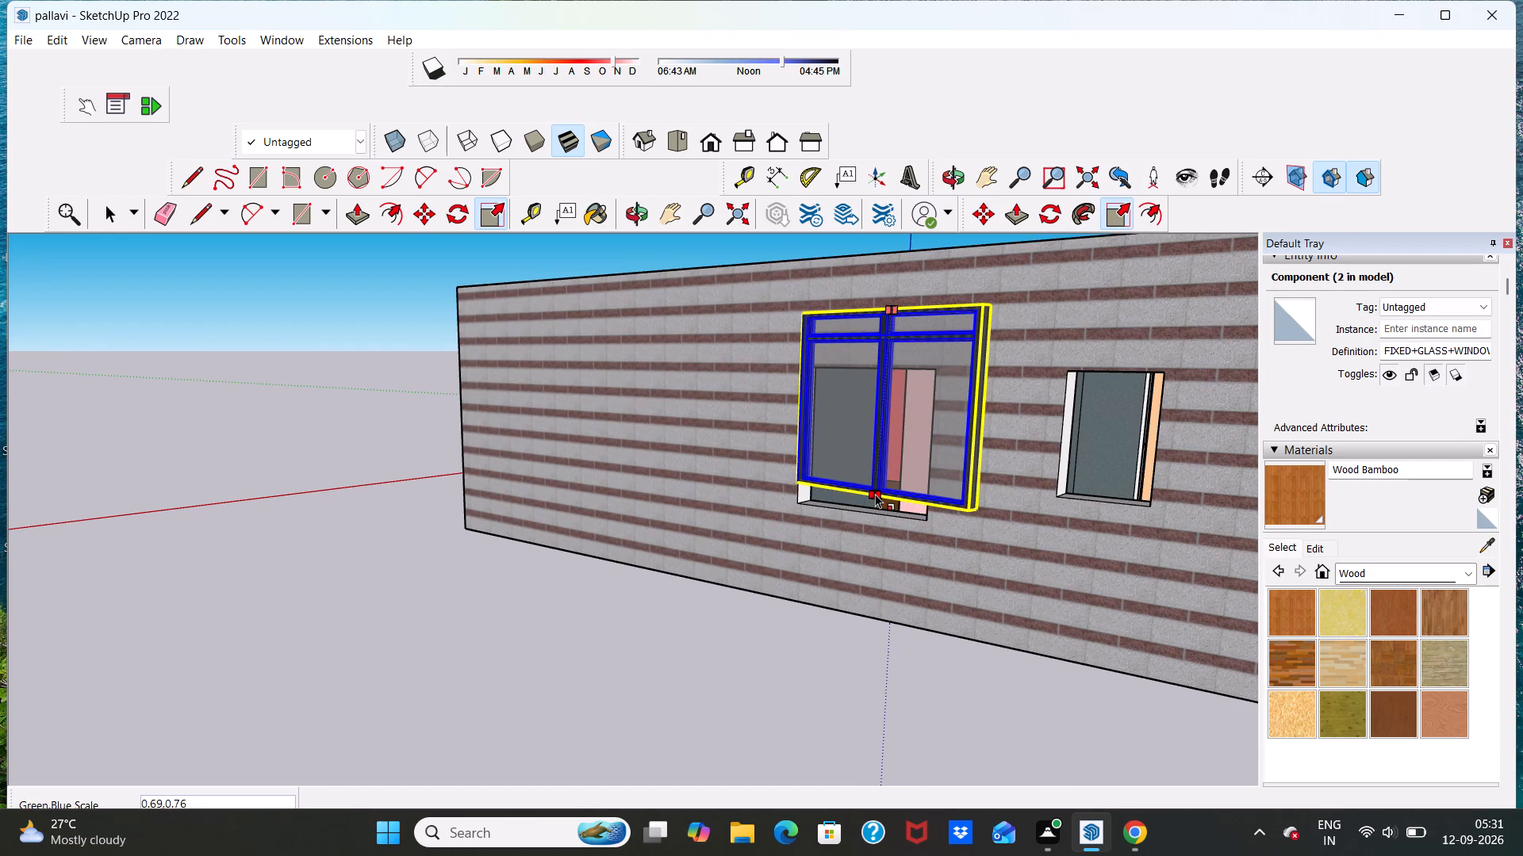
click(875, 495)
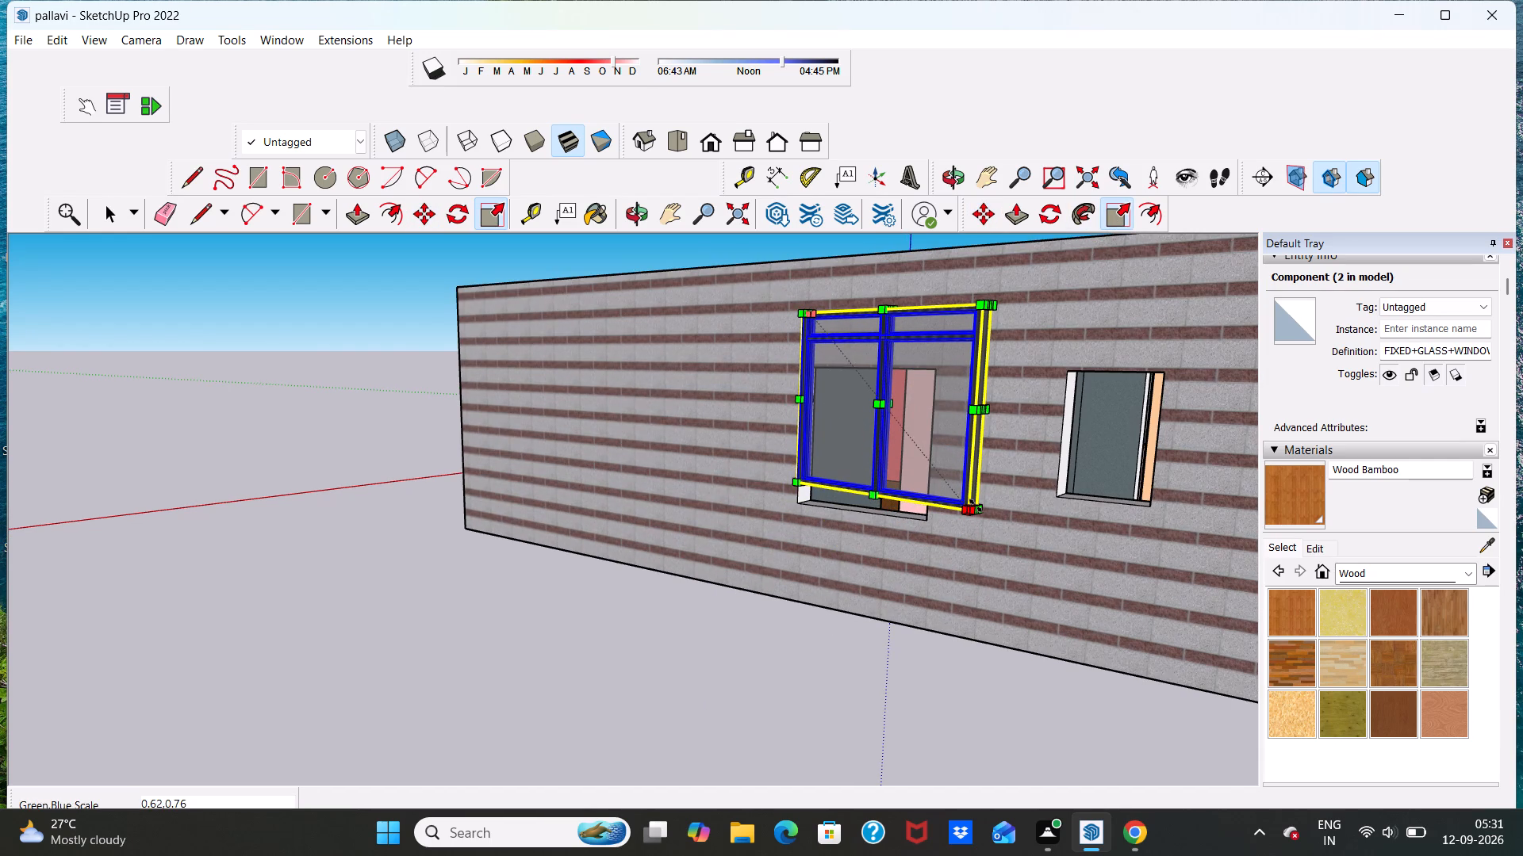
click(976, 506)
click(926, 502)
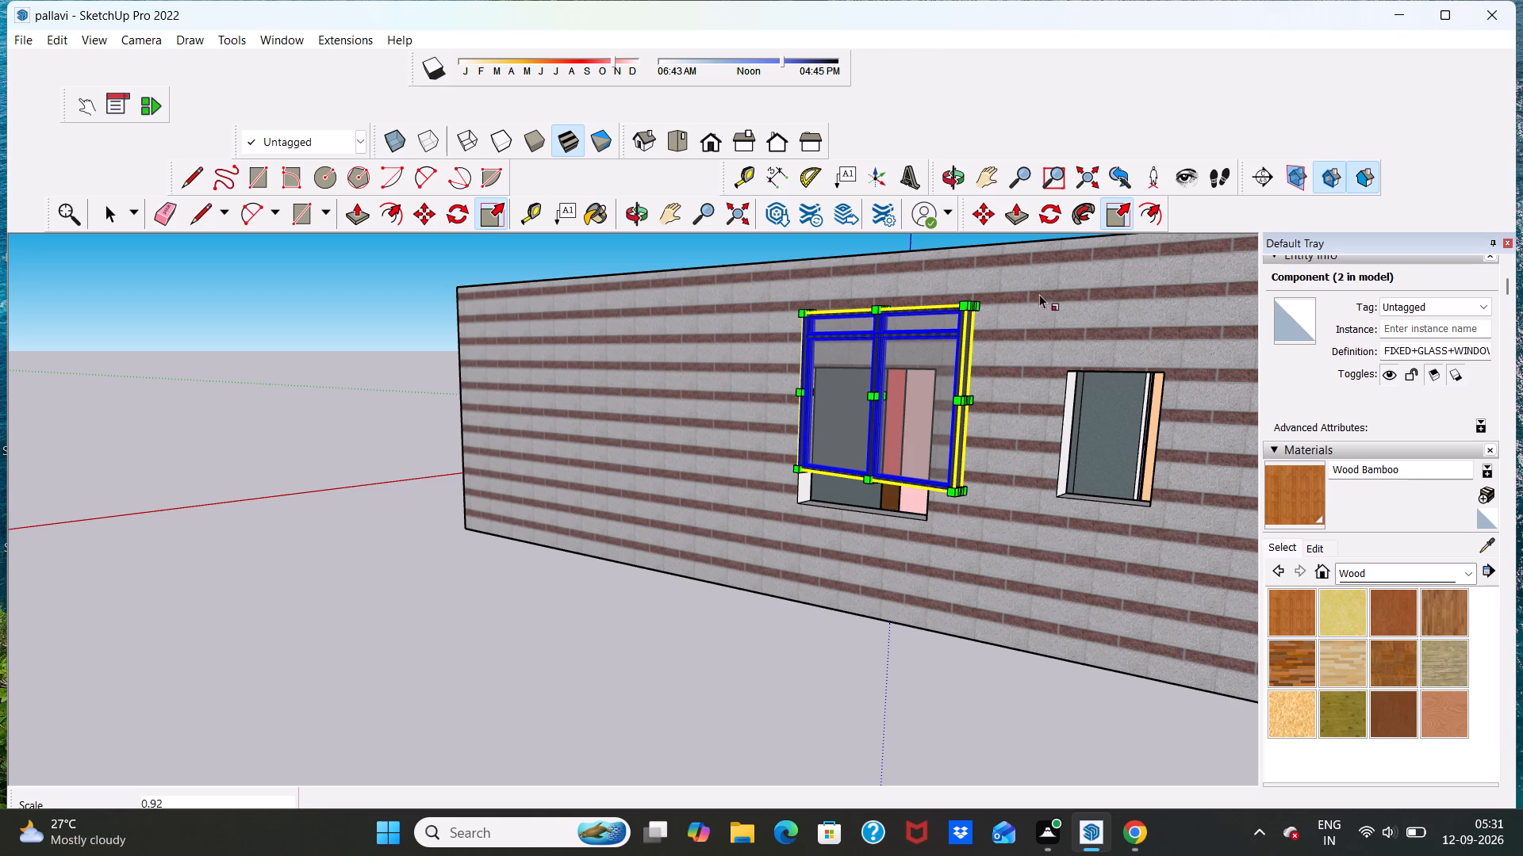
Examine the scaled glass window's position against the side wall and its larger opening from above and from outside.
scroll(879, 541, up, 4)
scroll(839, 480, down, 17)
scroll(784, 462, up, 1)
middle_drag(783, 479, 847, 575)
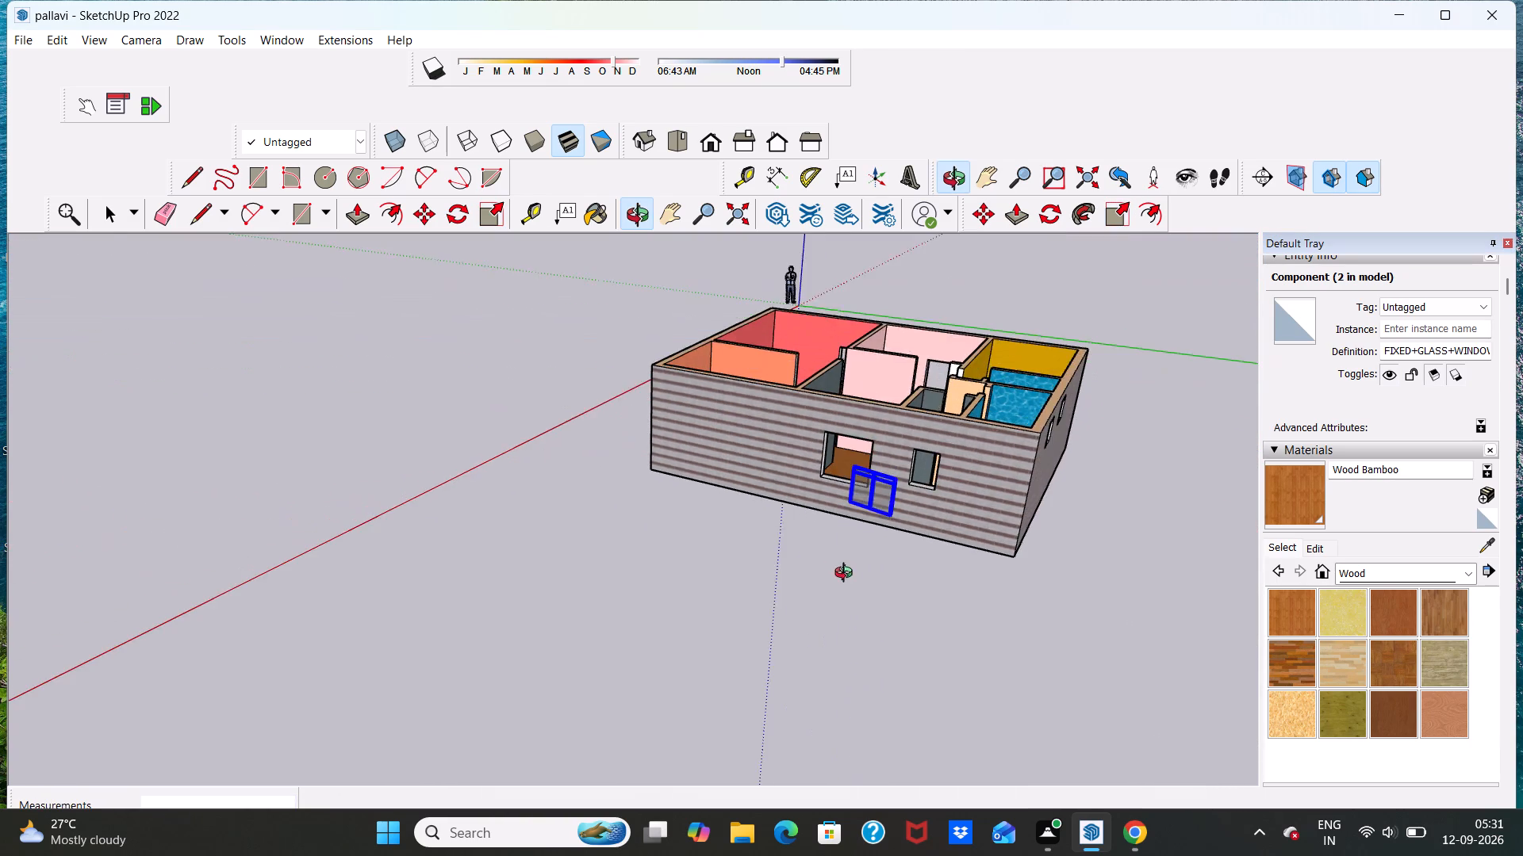
middle_drag(847, 575, 850, 554)
scroll(883, 472, up, 6)
middle_drag(919, 500, 988, 476)
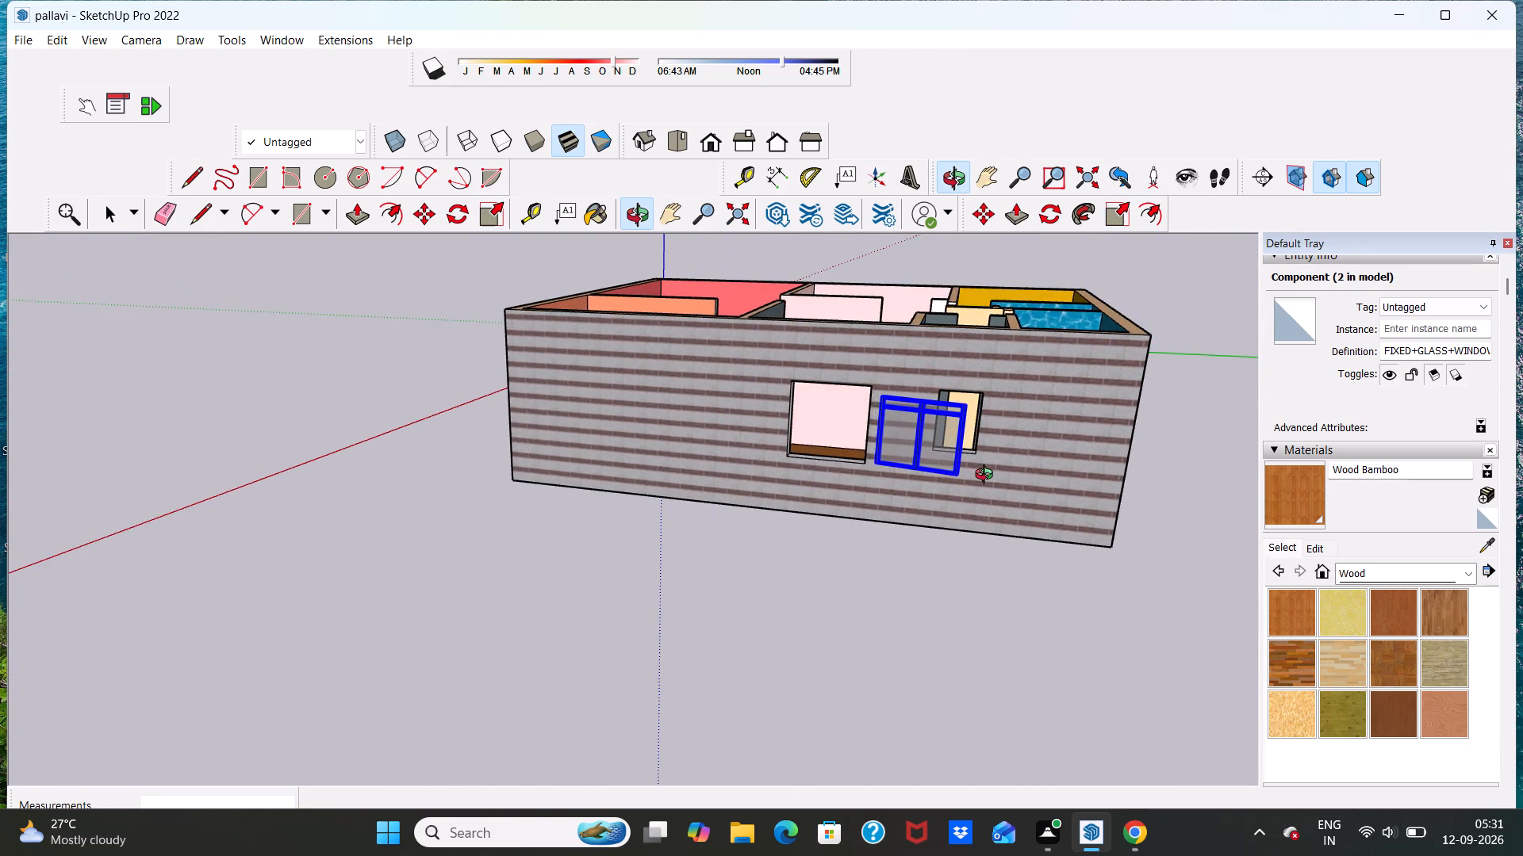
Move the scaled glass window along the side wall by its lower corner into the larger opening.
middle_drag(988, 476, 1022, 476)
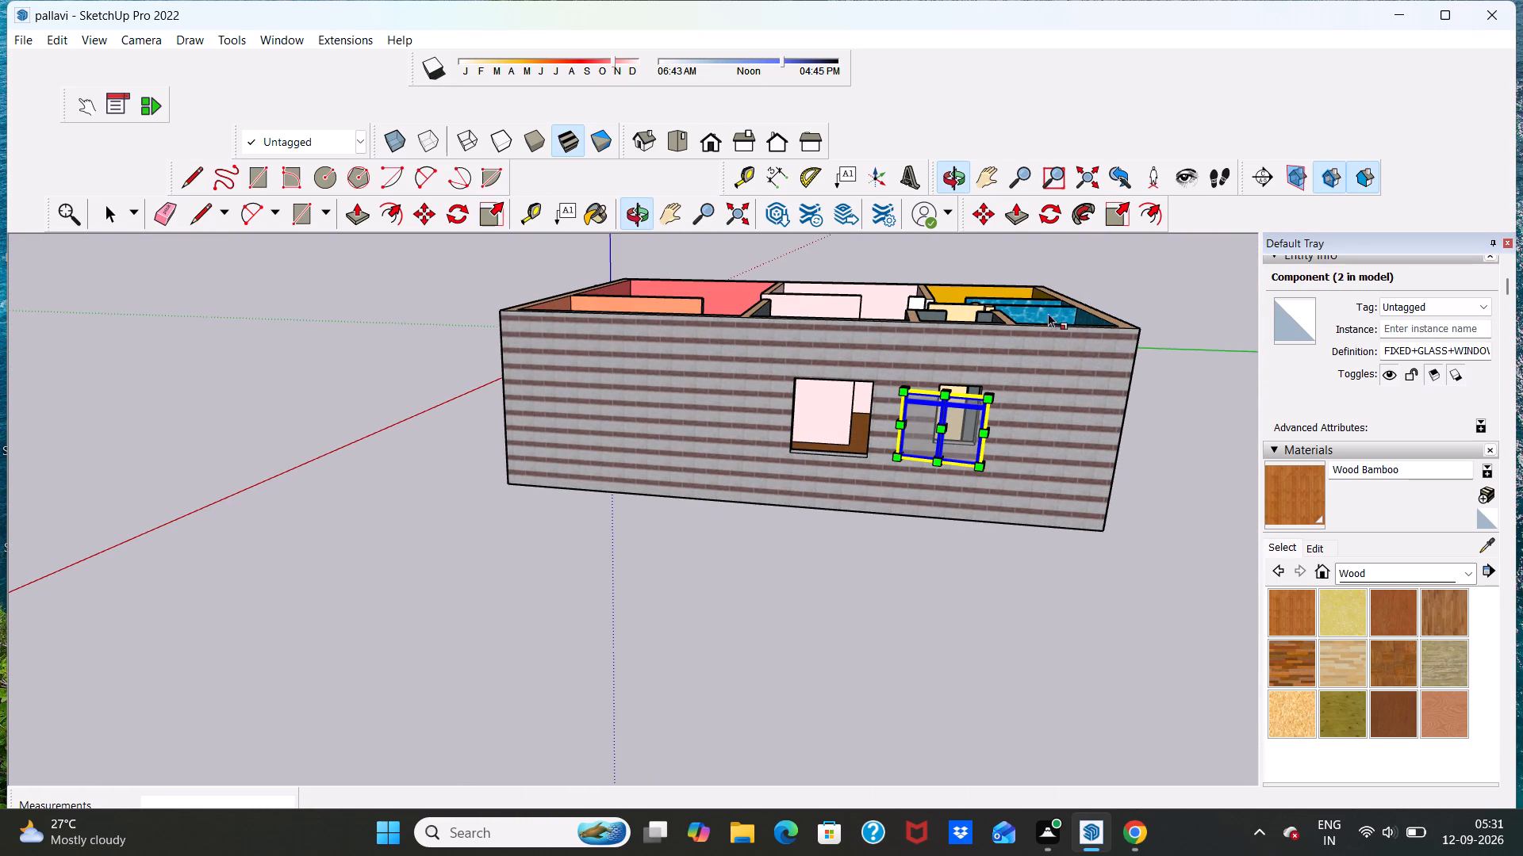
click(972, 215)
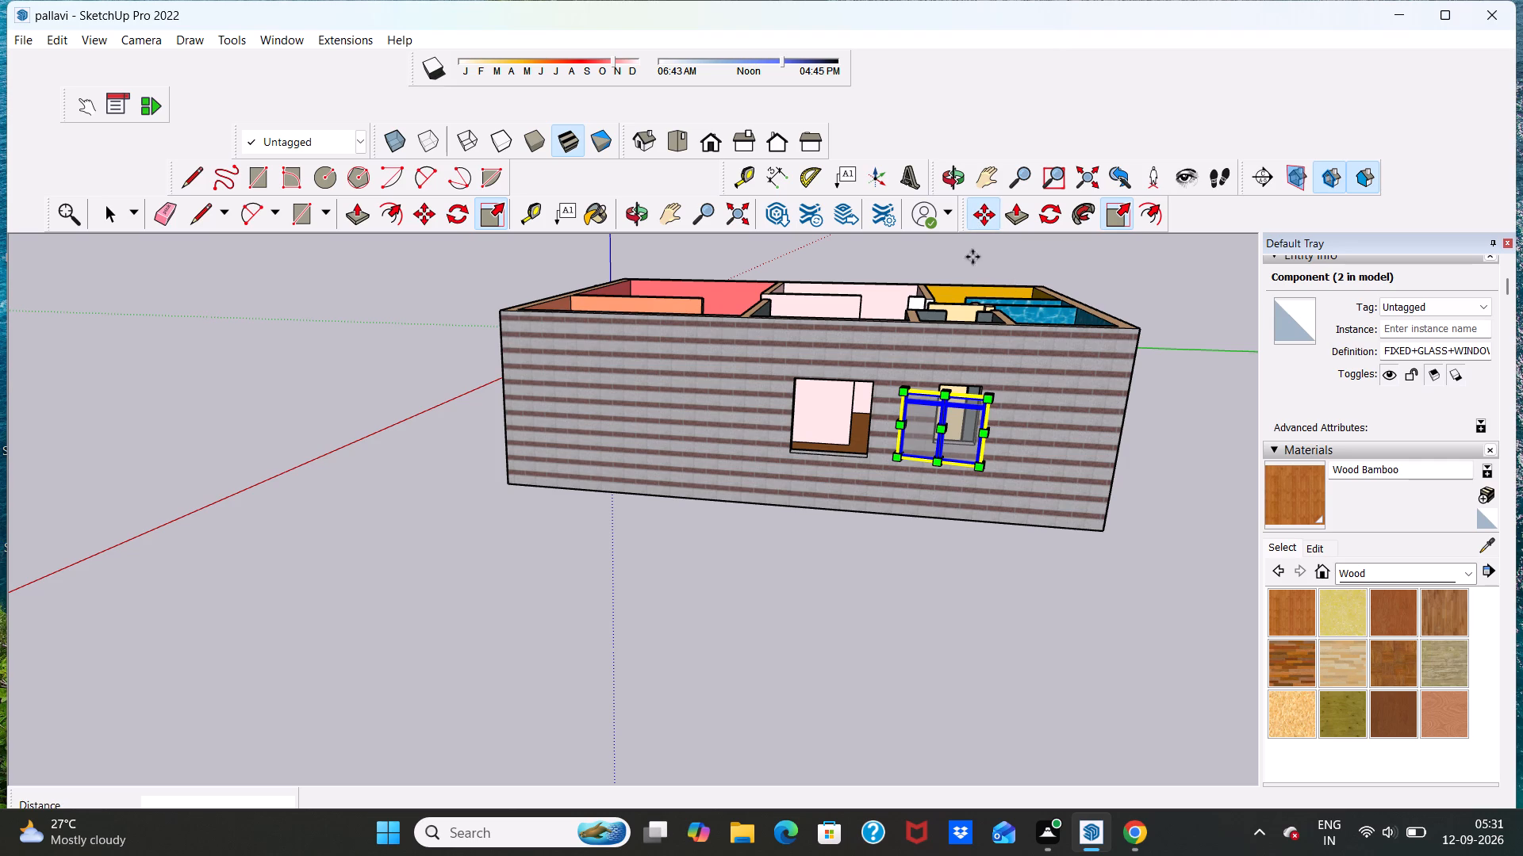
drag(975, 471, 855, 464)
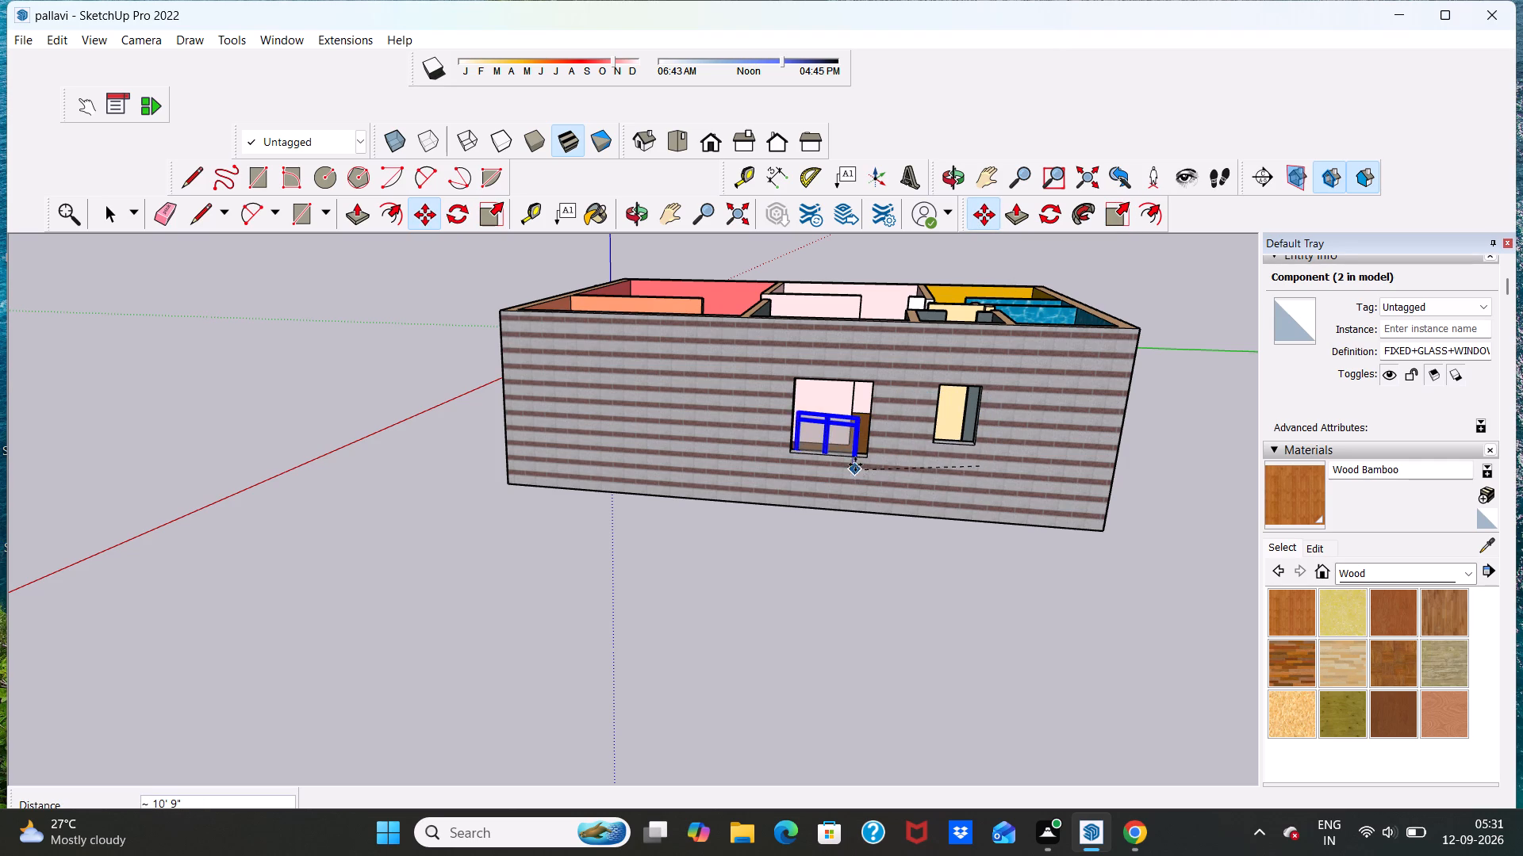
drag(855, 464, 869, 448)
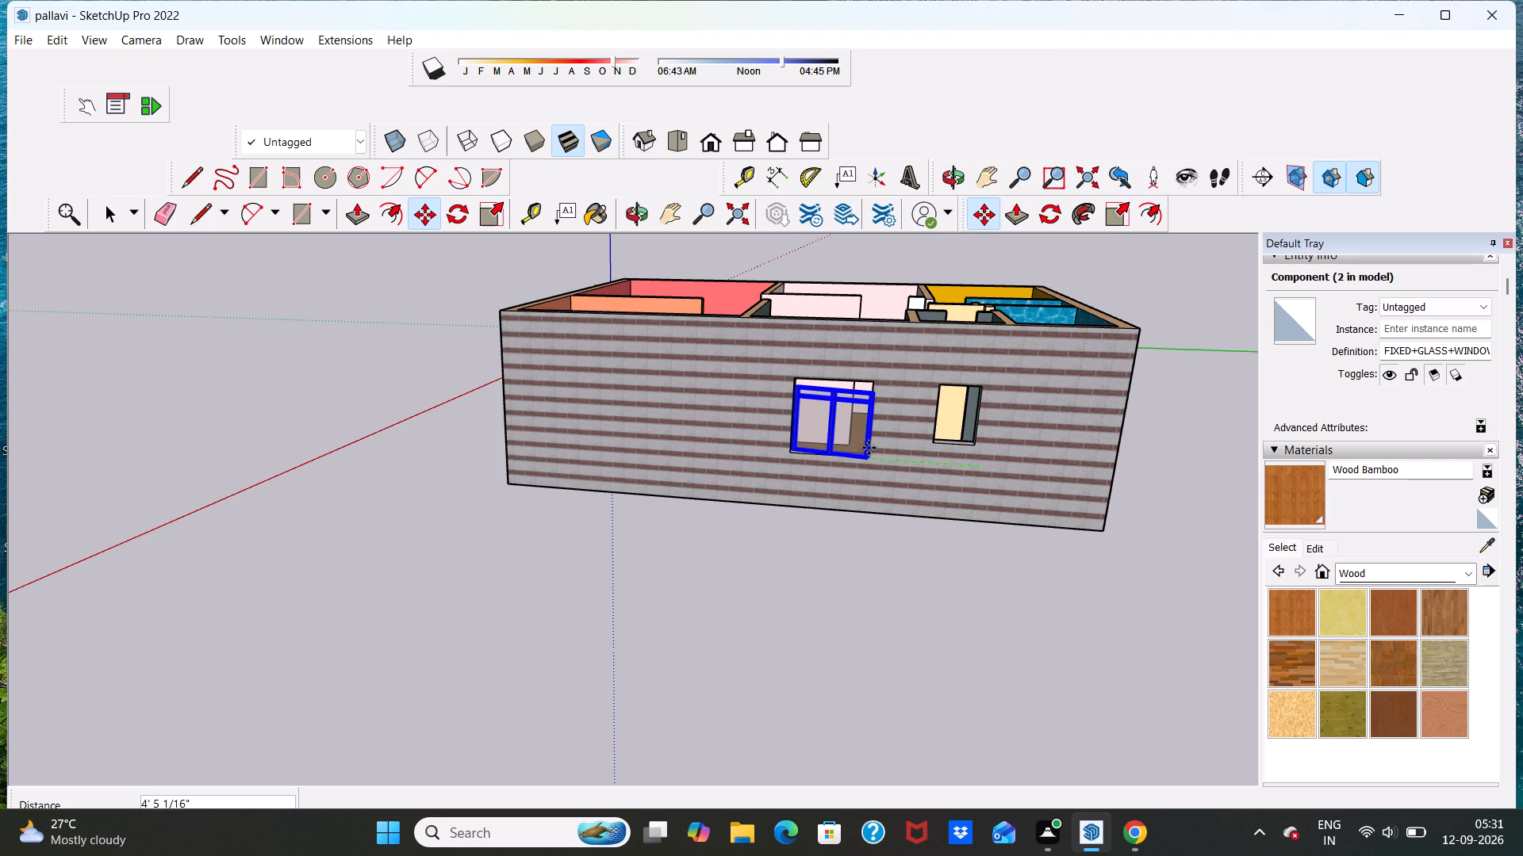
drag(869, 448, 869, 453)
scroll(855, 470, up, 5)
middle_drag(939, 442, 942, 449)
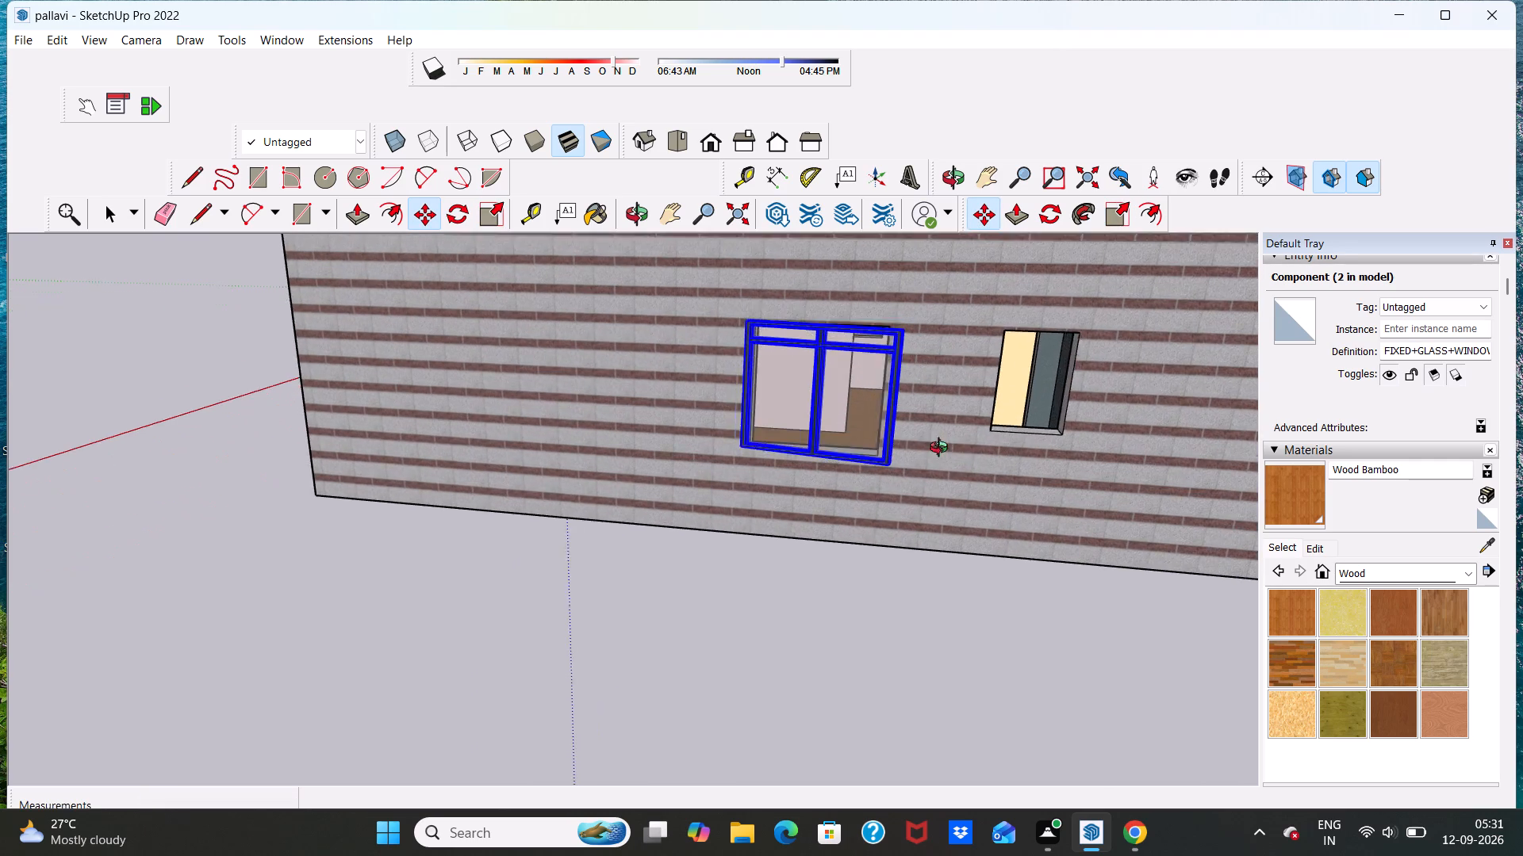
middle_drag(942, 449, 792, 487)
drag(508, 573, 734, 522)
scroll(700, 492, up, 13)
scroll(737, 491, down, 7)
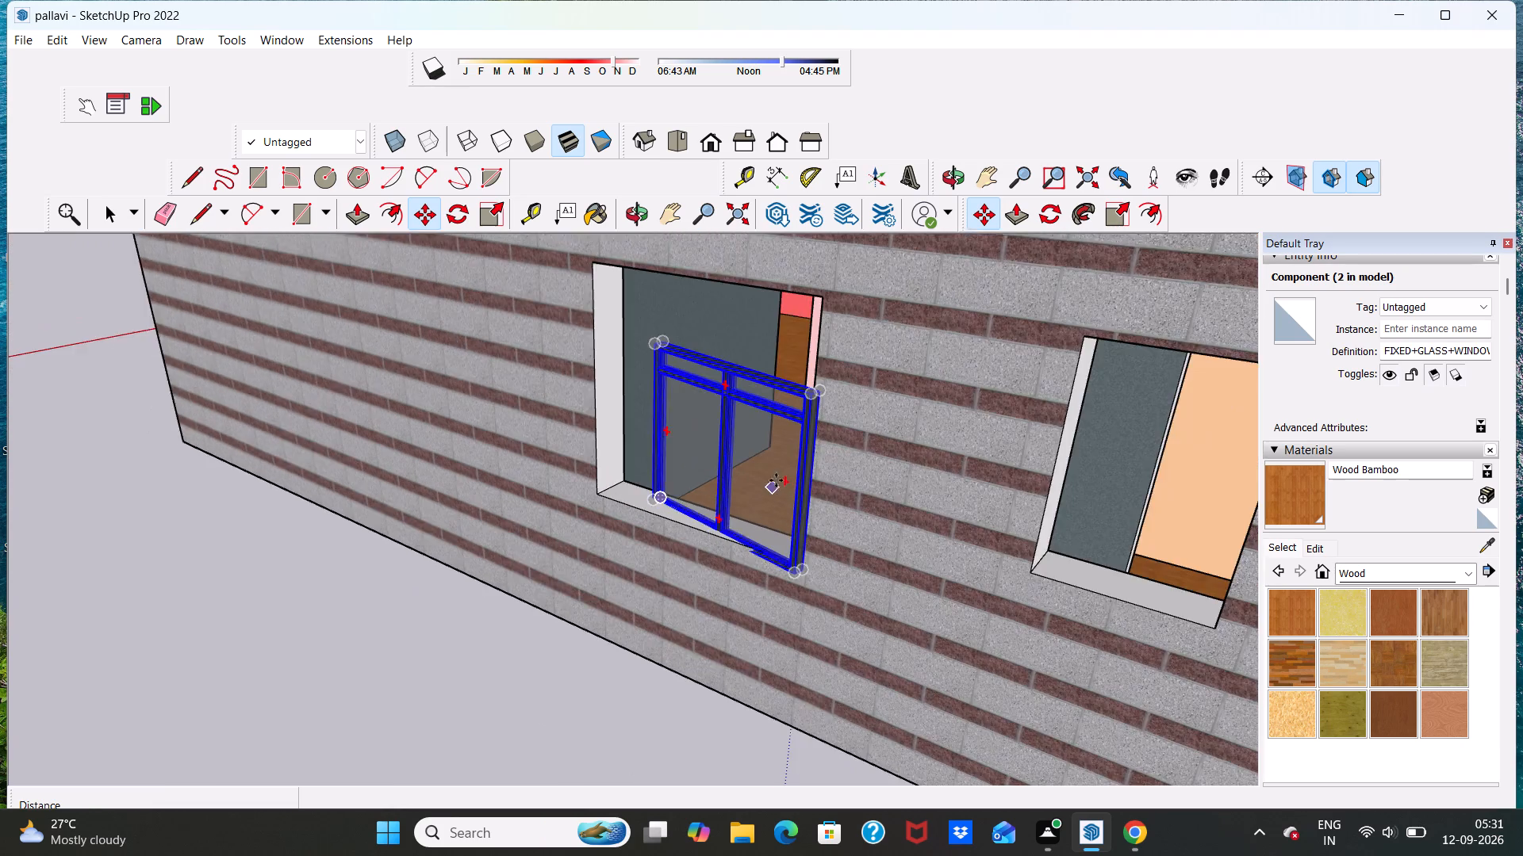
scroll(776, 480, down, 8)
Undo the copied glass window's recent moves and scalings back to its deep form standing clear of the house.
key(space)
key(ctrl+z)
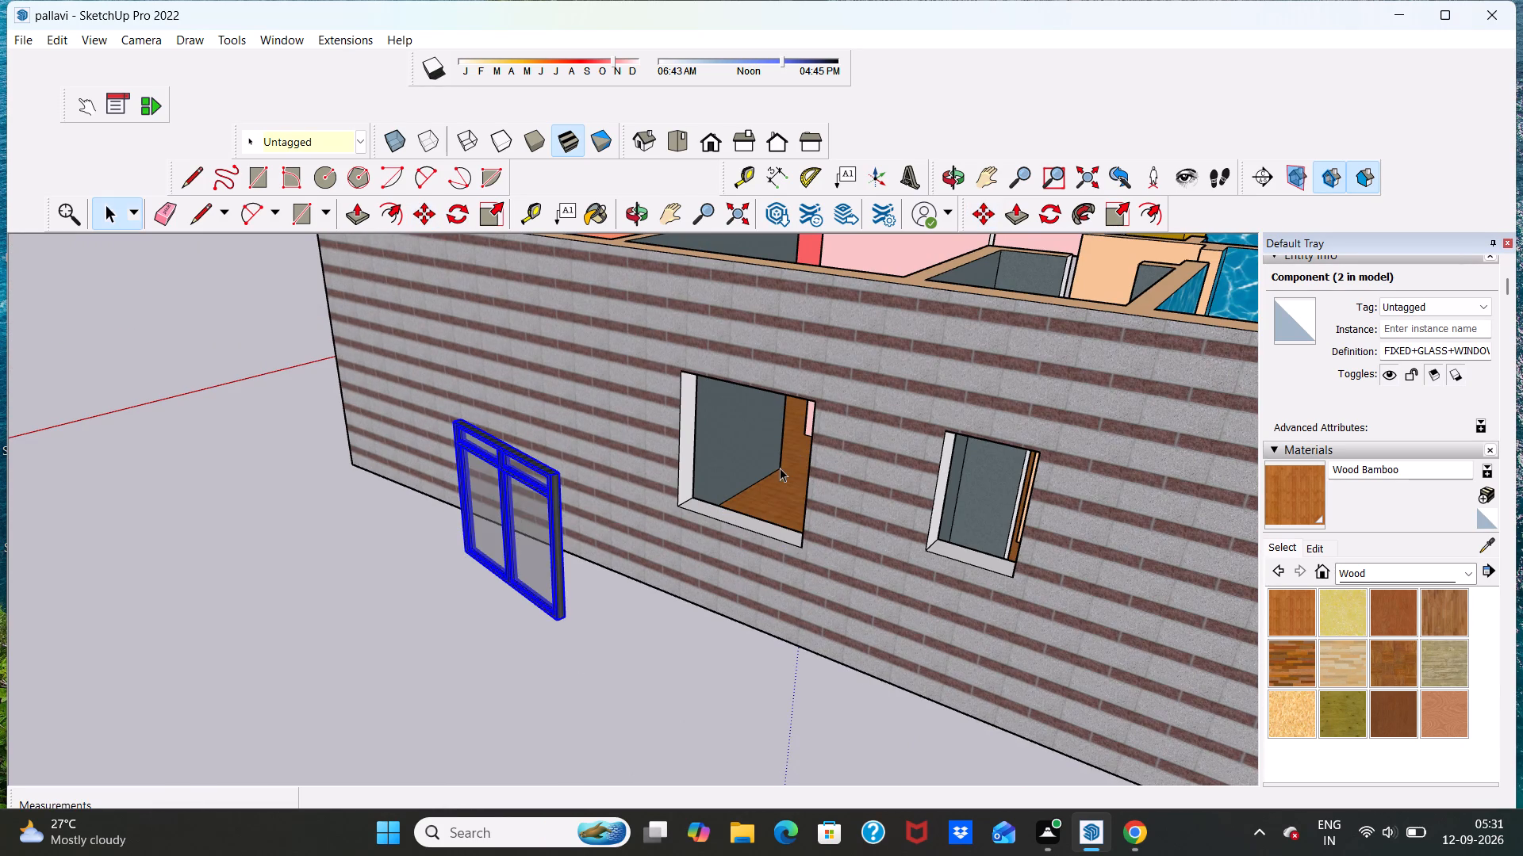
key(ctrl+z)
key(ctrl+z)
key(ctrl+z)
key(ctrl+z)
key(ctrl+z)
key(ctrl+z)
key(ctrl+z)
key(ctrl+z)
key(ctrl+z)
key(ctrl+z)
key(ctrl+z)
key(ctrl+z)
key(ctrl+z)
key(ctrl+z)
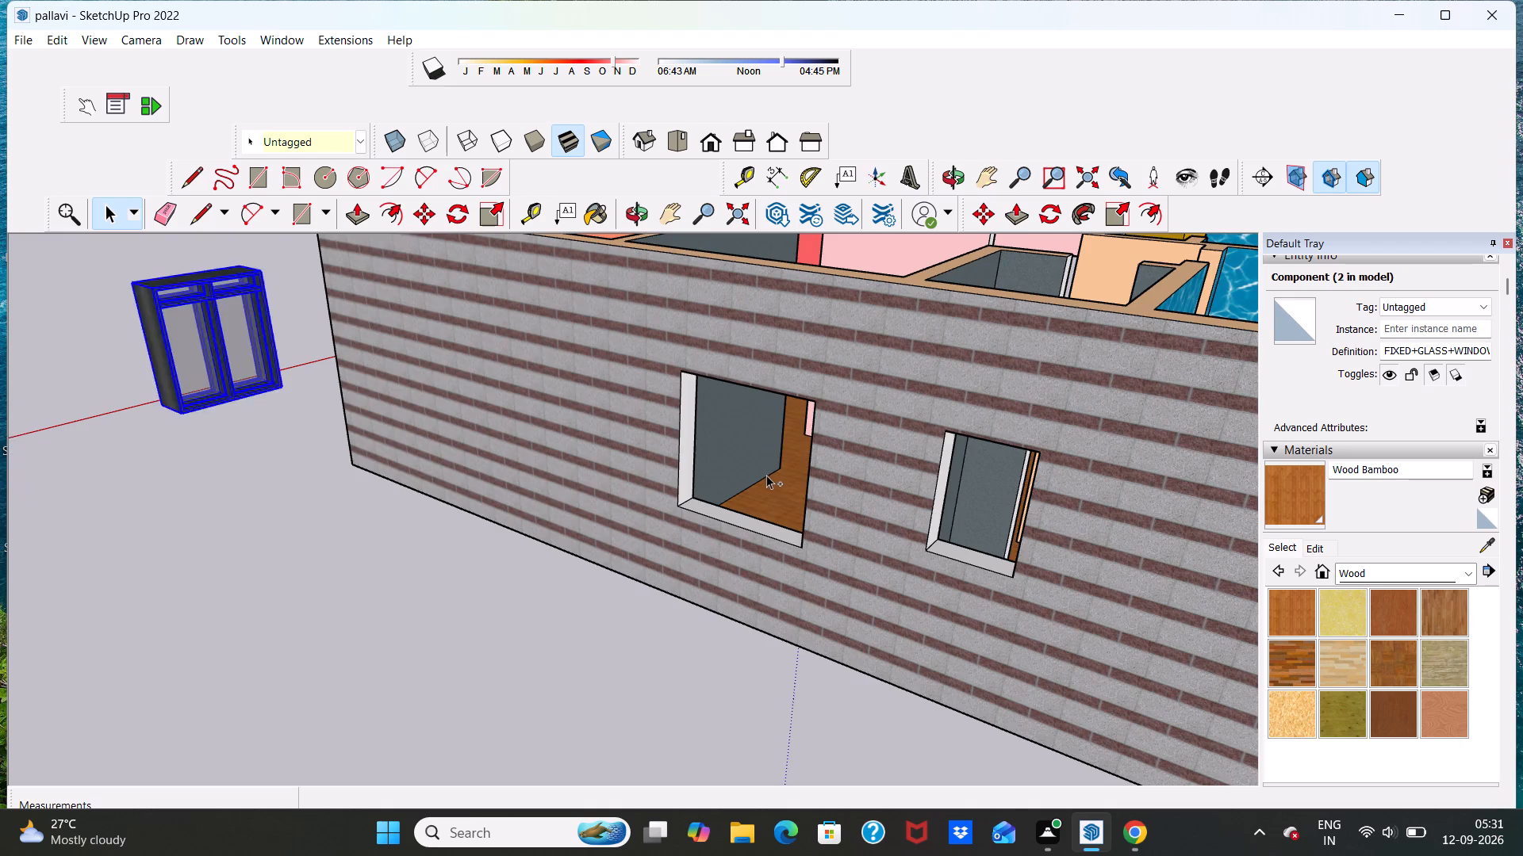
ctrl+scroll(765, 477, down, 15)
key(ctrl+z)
Delete the copied glass window standing beside the house.
middle_drag(562, 541, 623, 573)
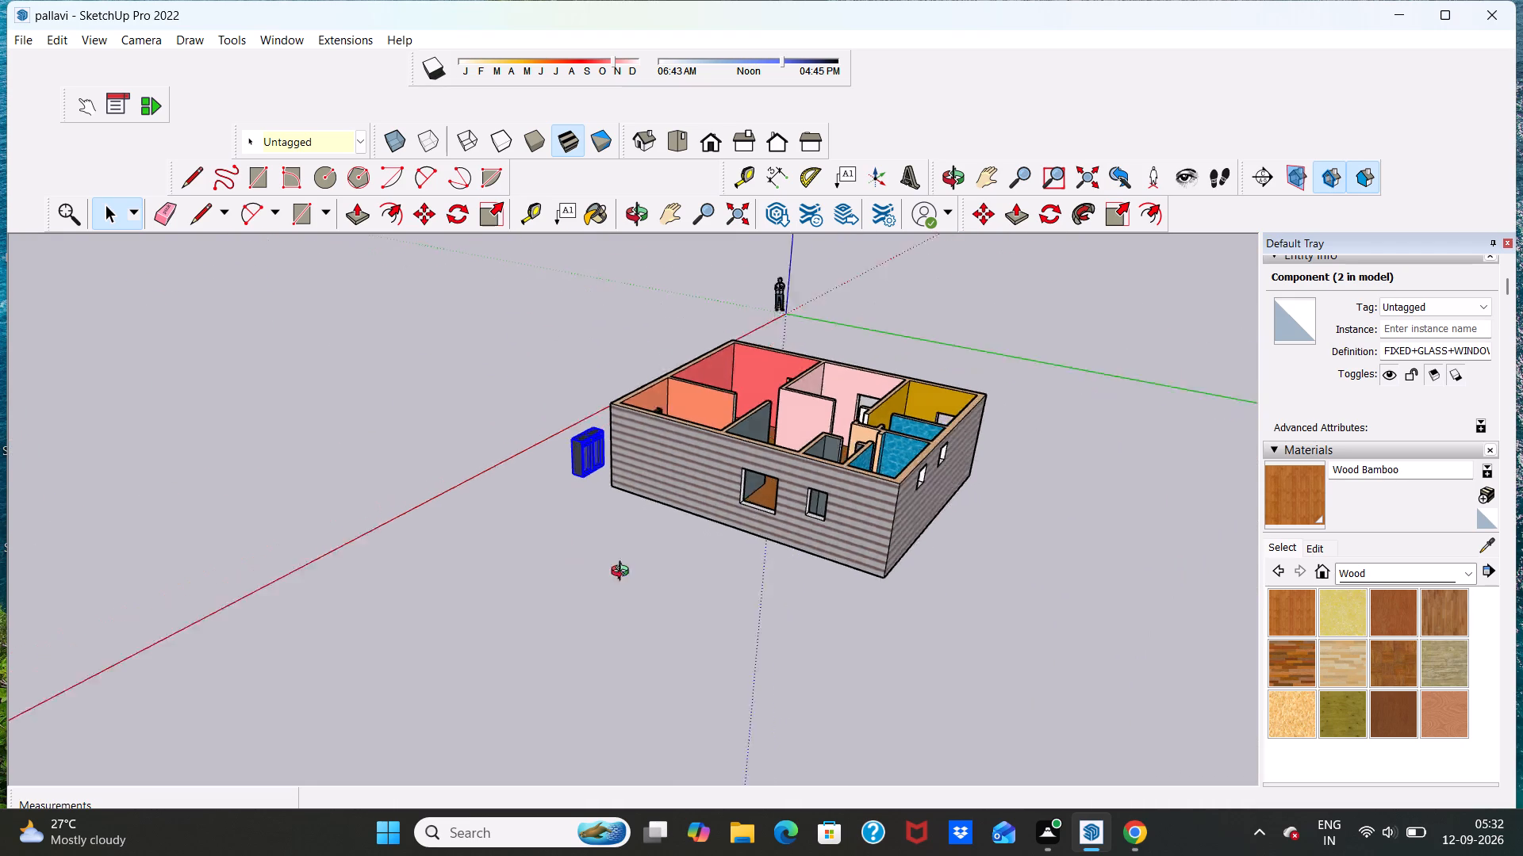
middle_drag(623, 573, 1209, 489)
middle_drag(477, 569, 675, 521)
scroll(744, 412, up, 2)
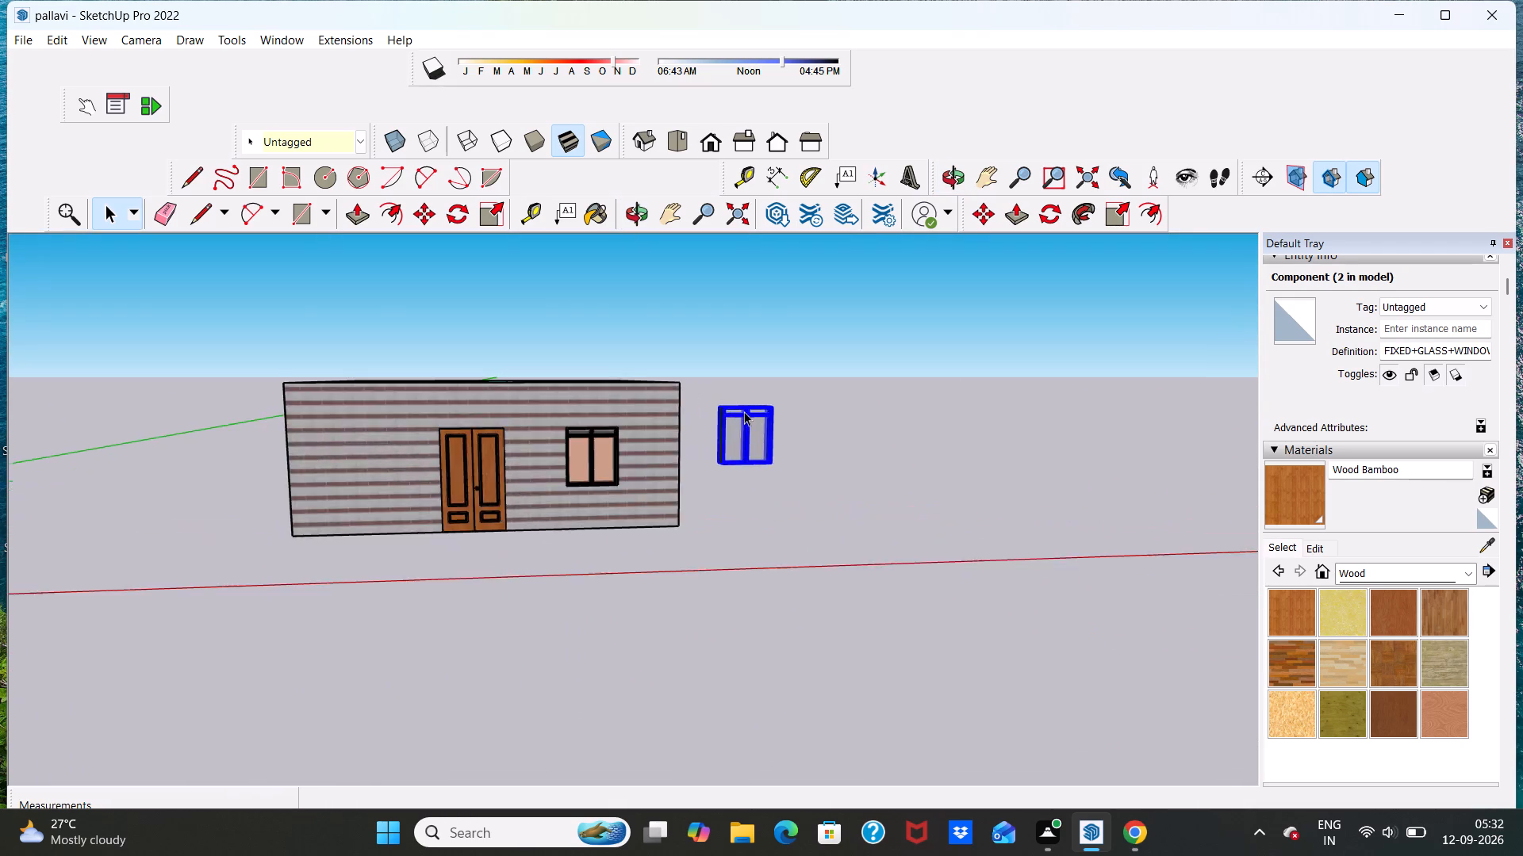
scroll(744, 411, up, 6)
click(744, 441)
click(742, 441)
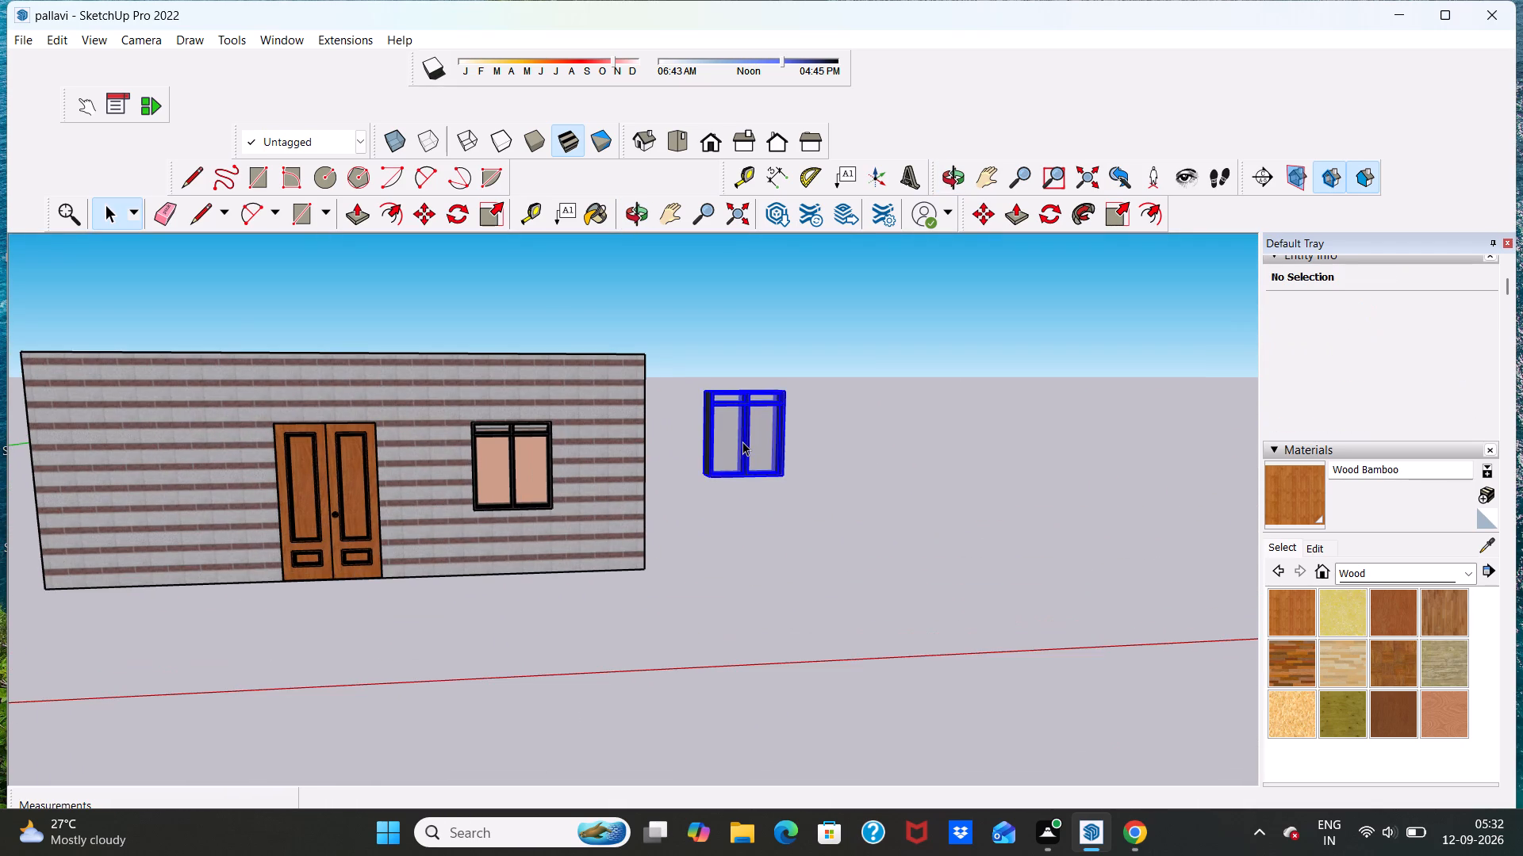
key(Delete)
Examine the house from several sides, including the door and glass window fitted in the front wall.
scroll(696, 492, down, 10)
middle_drag(754, 478, 560, 520)
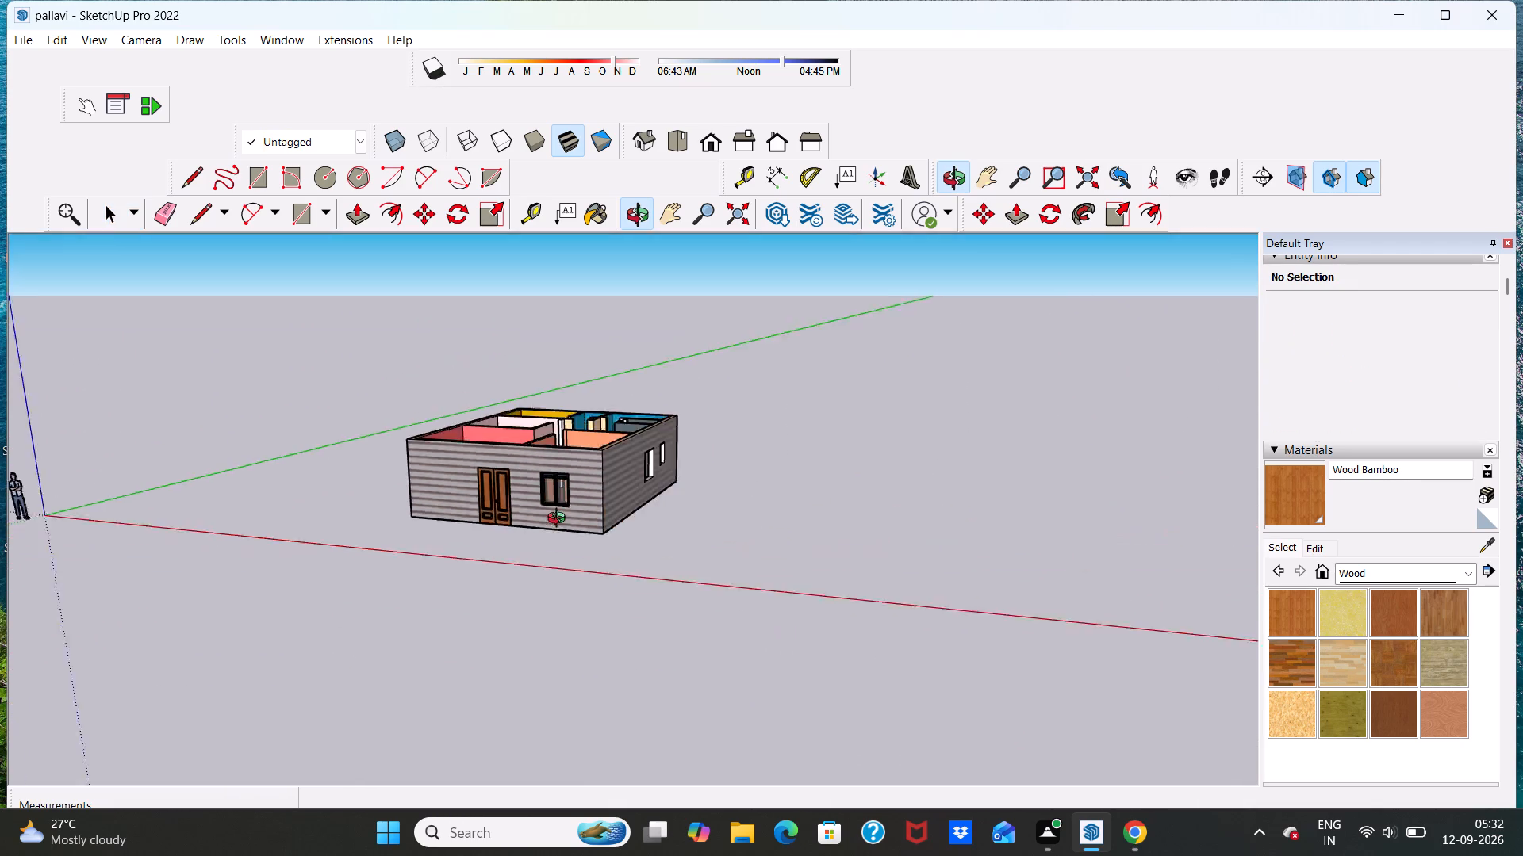
middle_drag(560, 520, 661, 512)
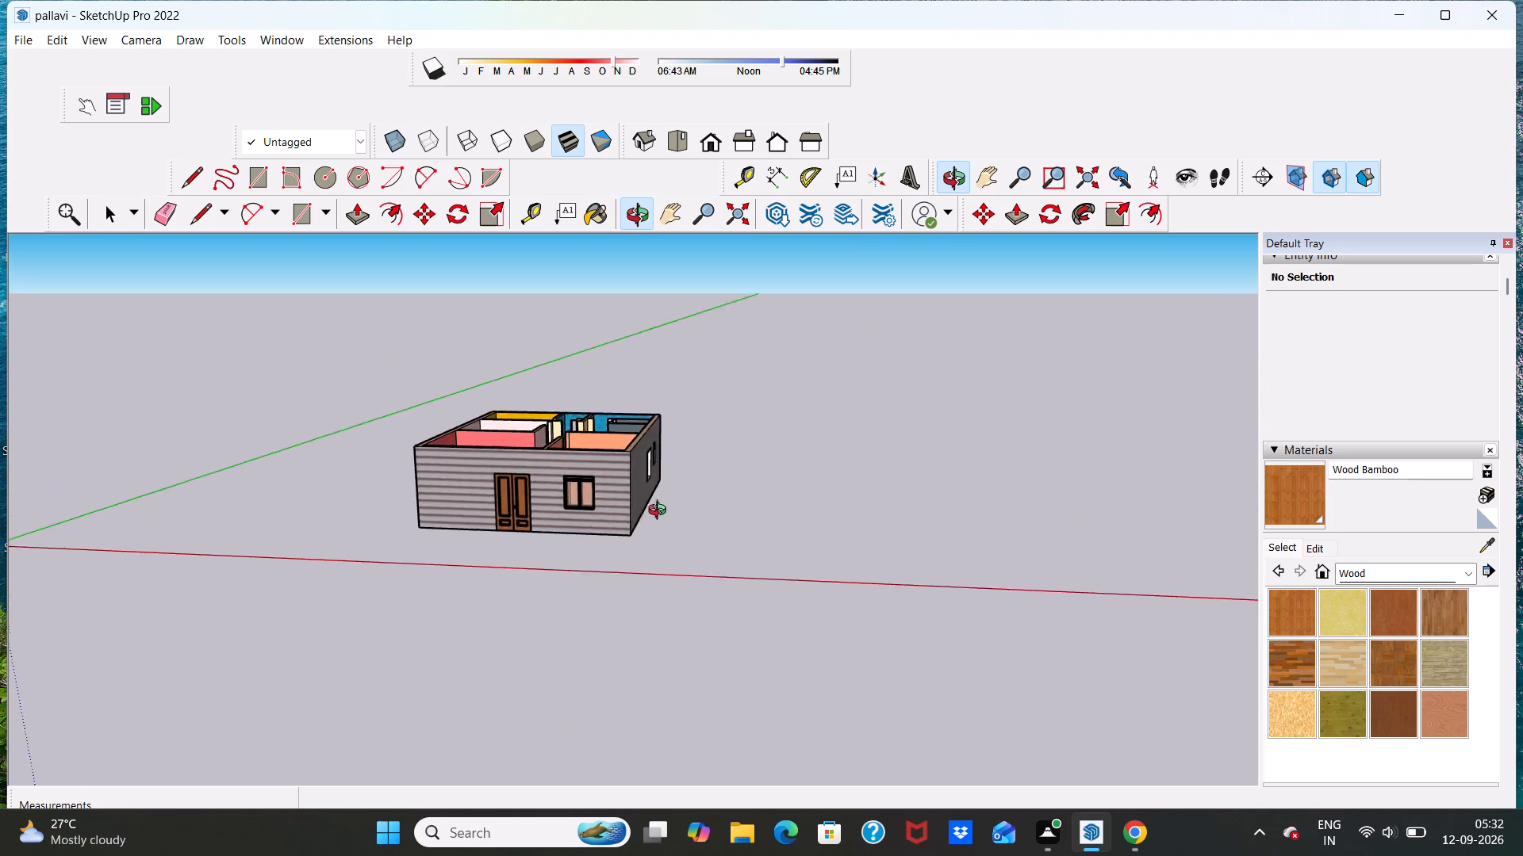
middle_drag(661, 512, 324, 579)
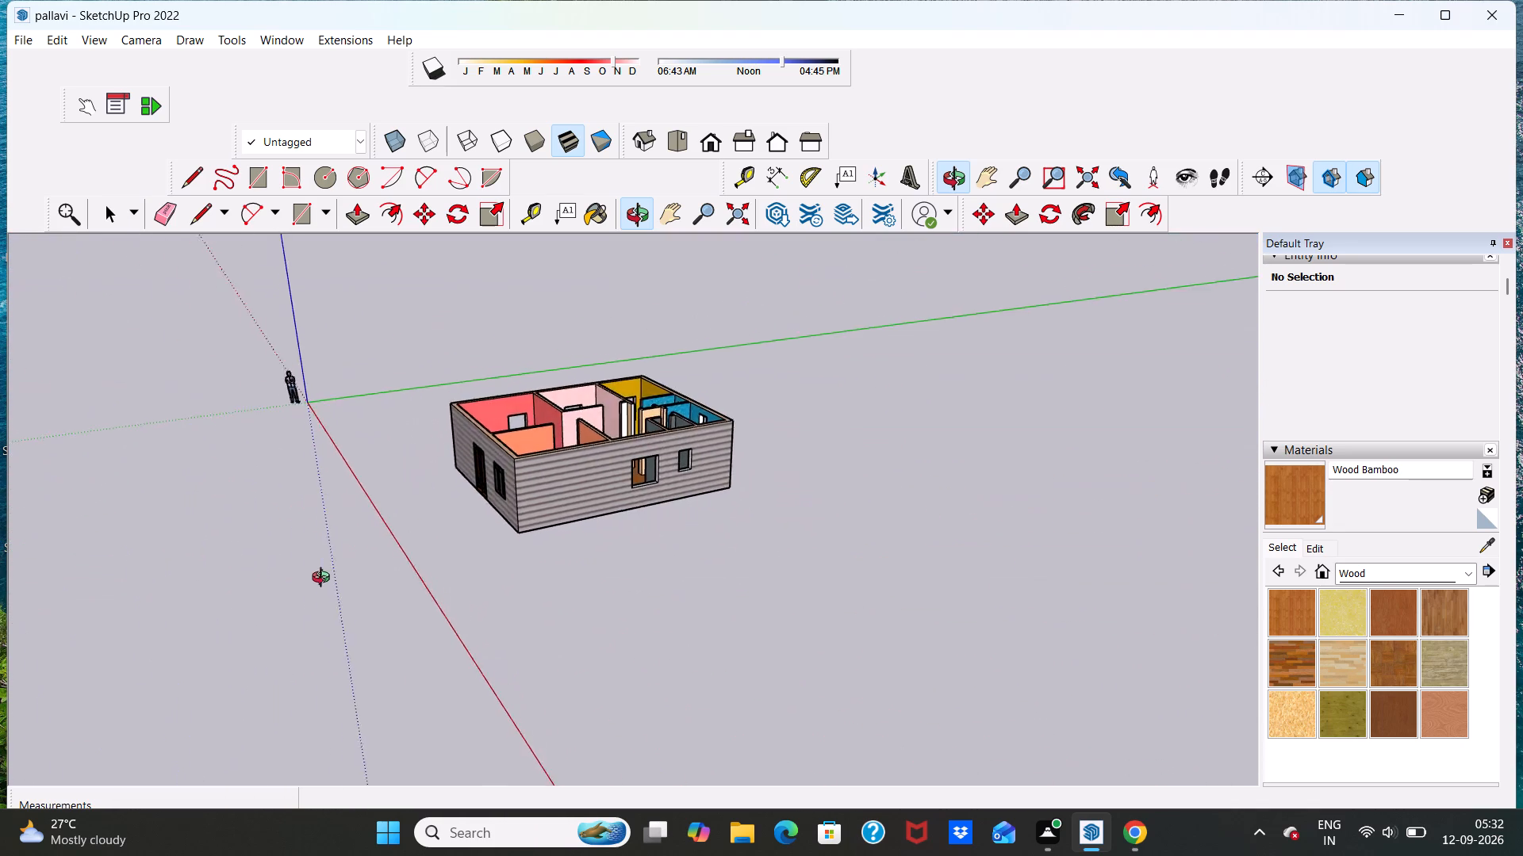
middle_drag(324, 579, 645, 506)
scroll(578, 487, up, 14)
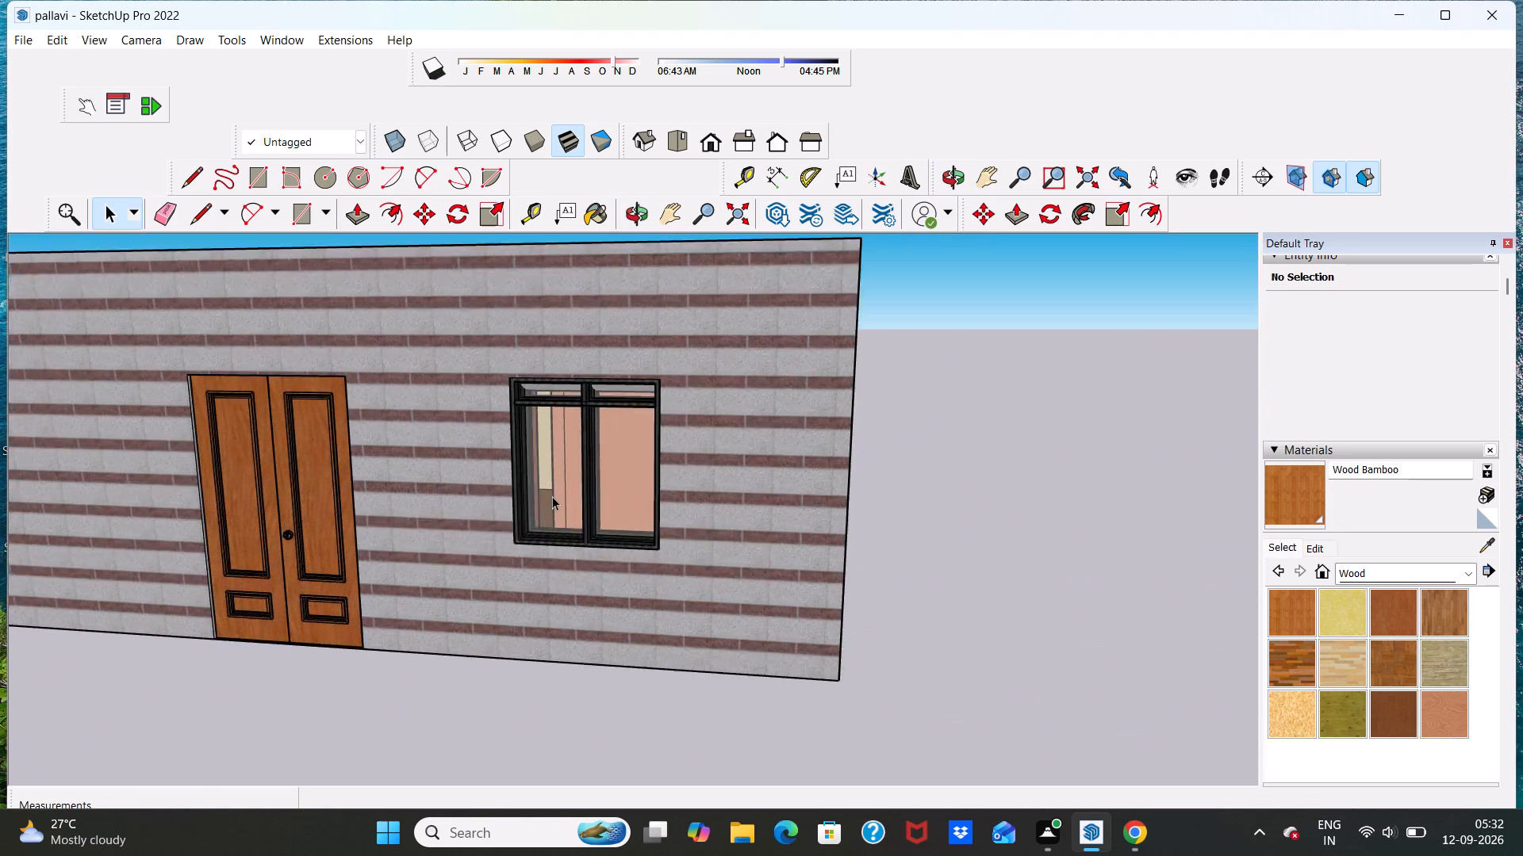
scroll(552, 496, up, 2)
scroll(552, 496, down, 14)
scroll(519, 503, up, 8)
Draw a 4' by 4' rectangle corner to corner across the side wall's larger opening.
middle_drag(758, 448, 473, 503)
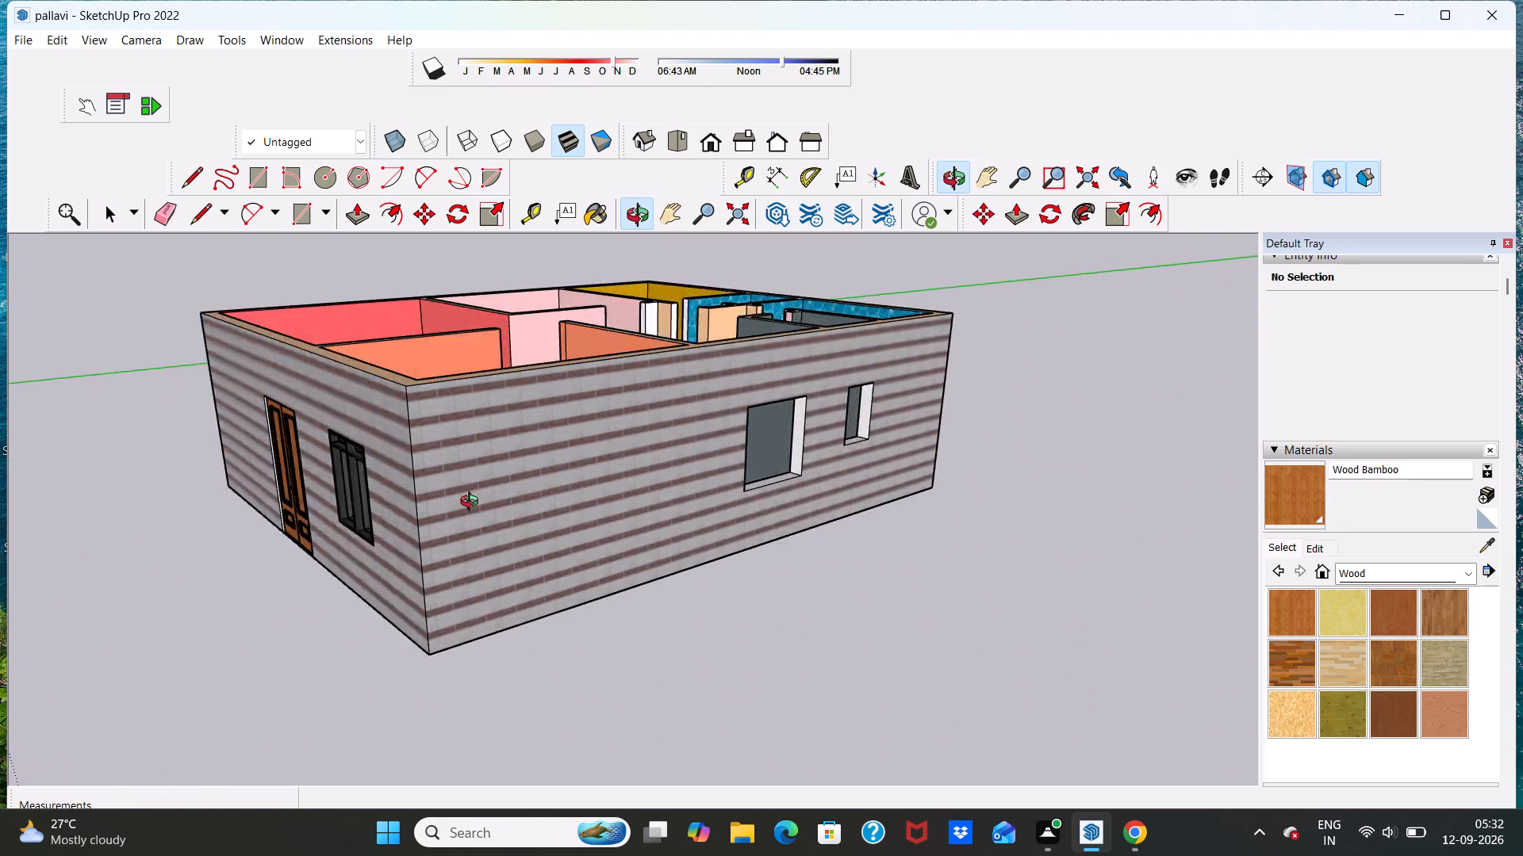
middle_drag(473, 503, 314, 531)
middle_drag(692, 507, 597, 407)
scroll(642, 424, up, 5)
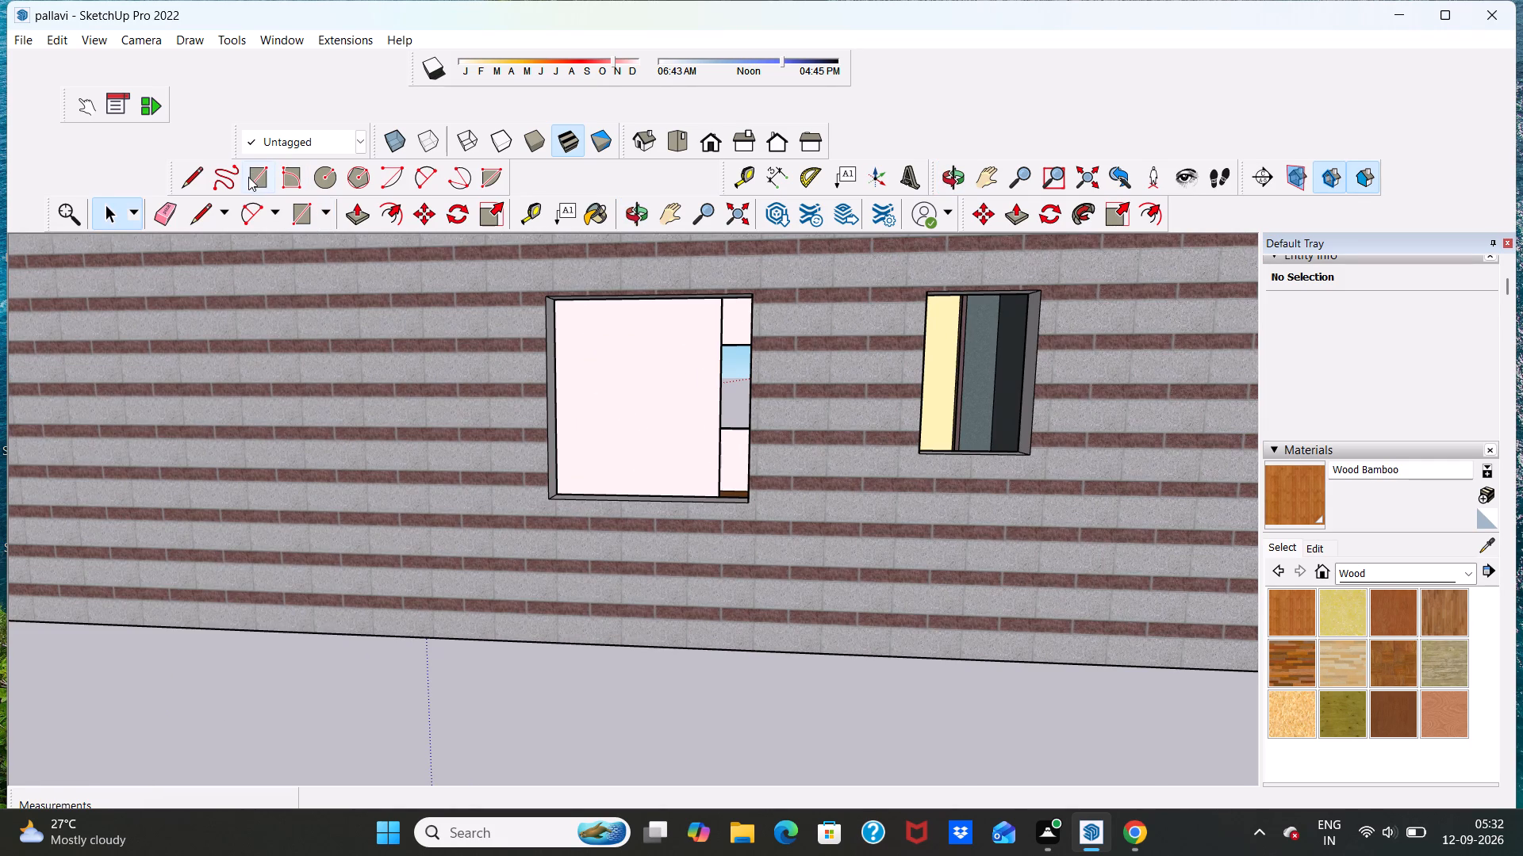
drag(248, 177, 270, 190)
click(545, 296)
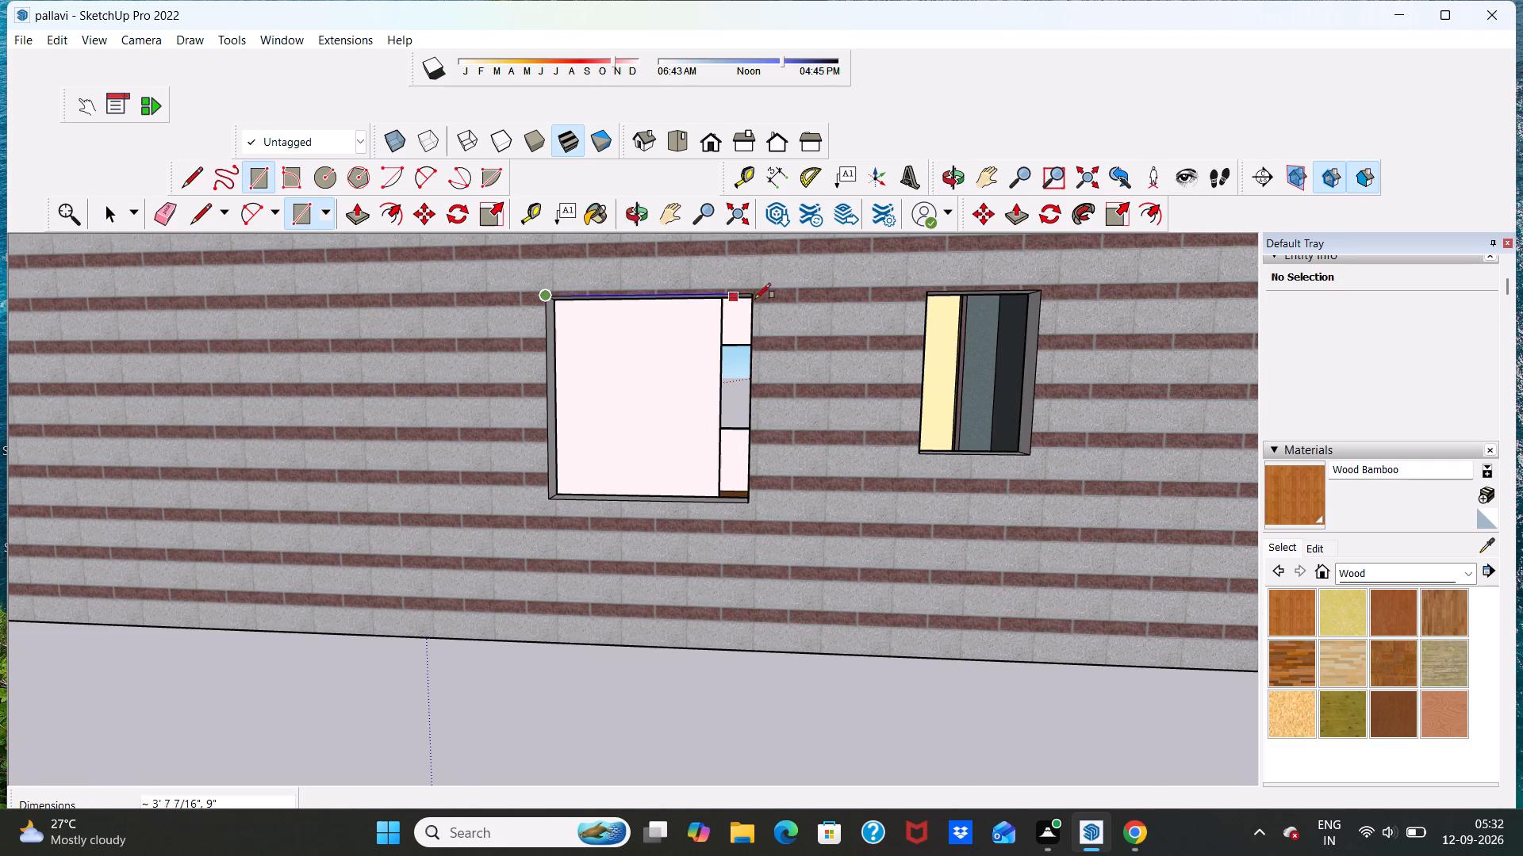
click(748, 301)
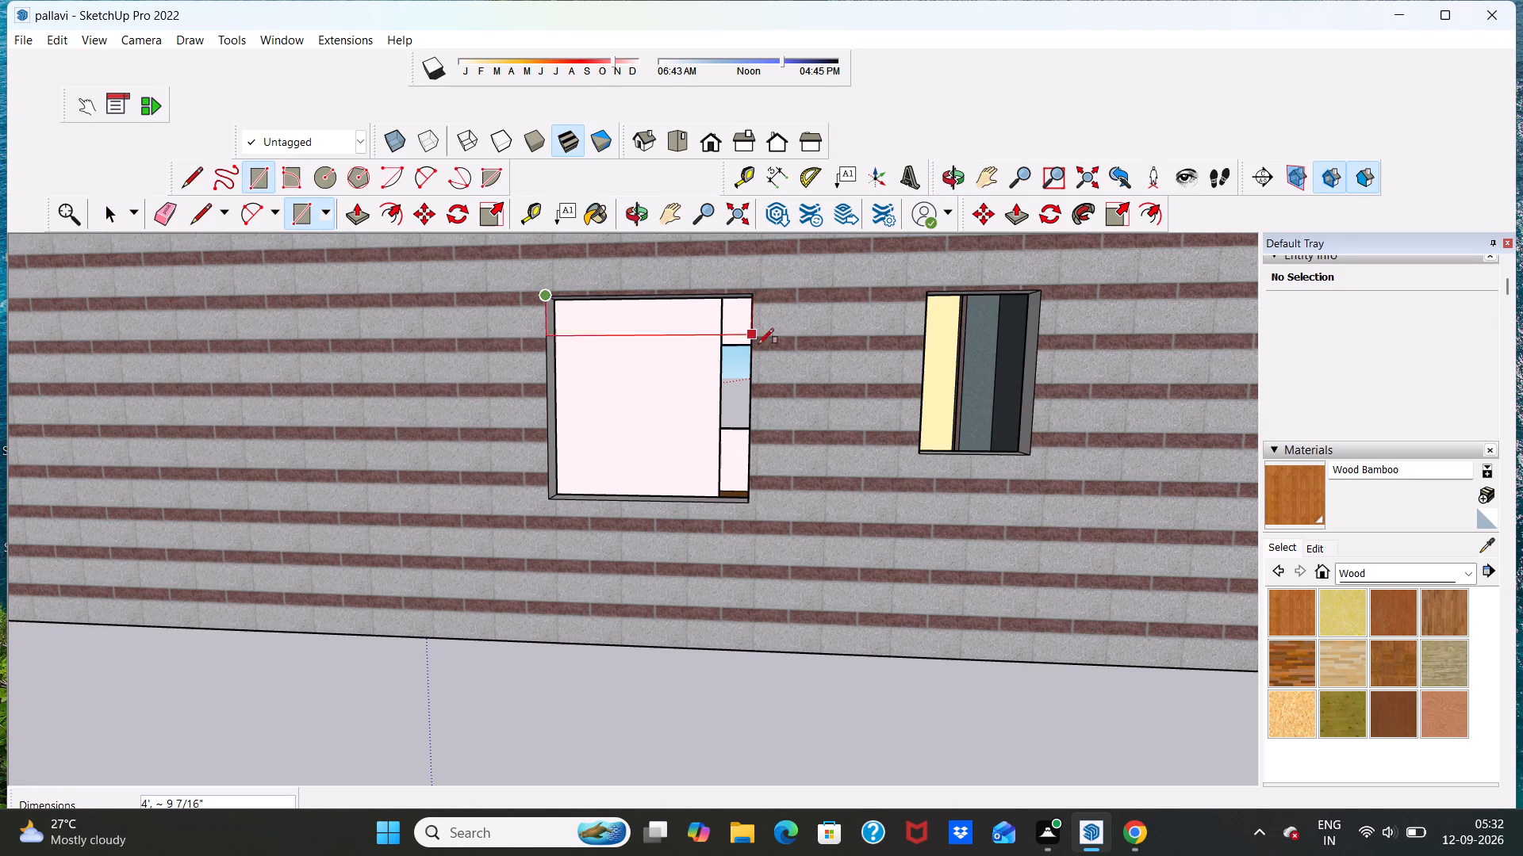
click(746, 503)
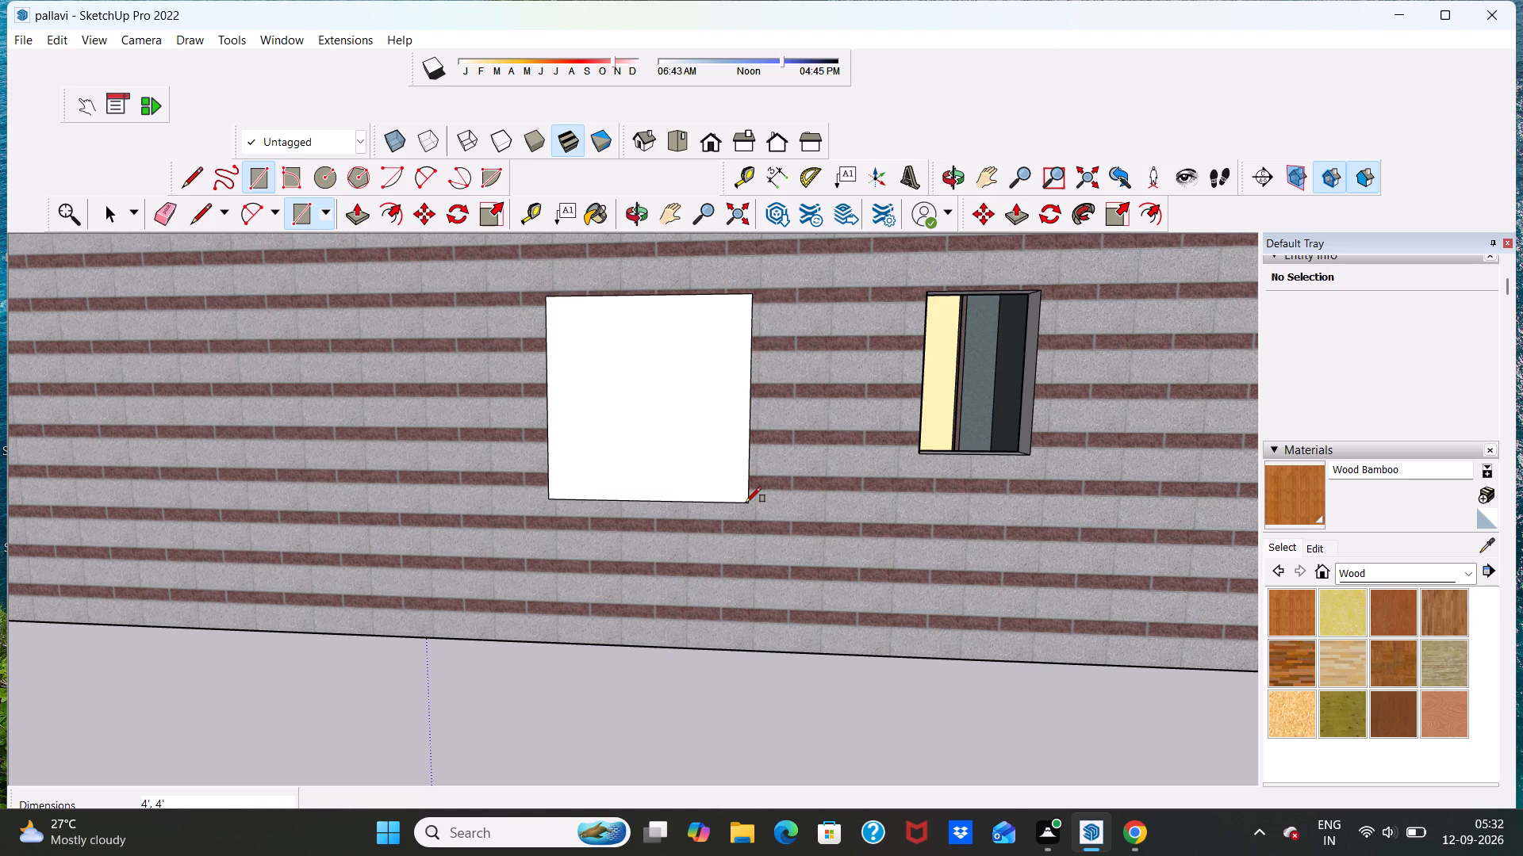
scroll(751, 497, down, 10)
scroll(756, 510, up, 10)
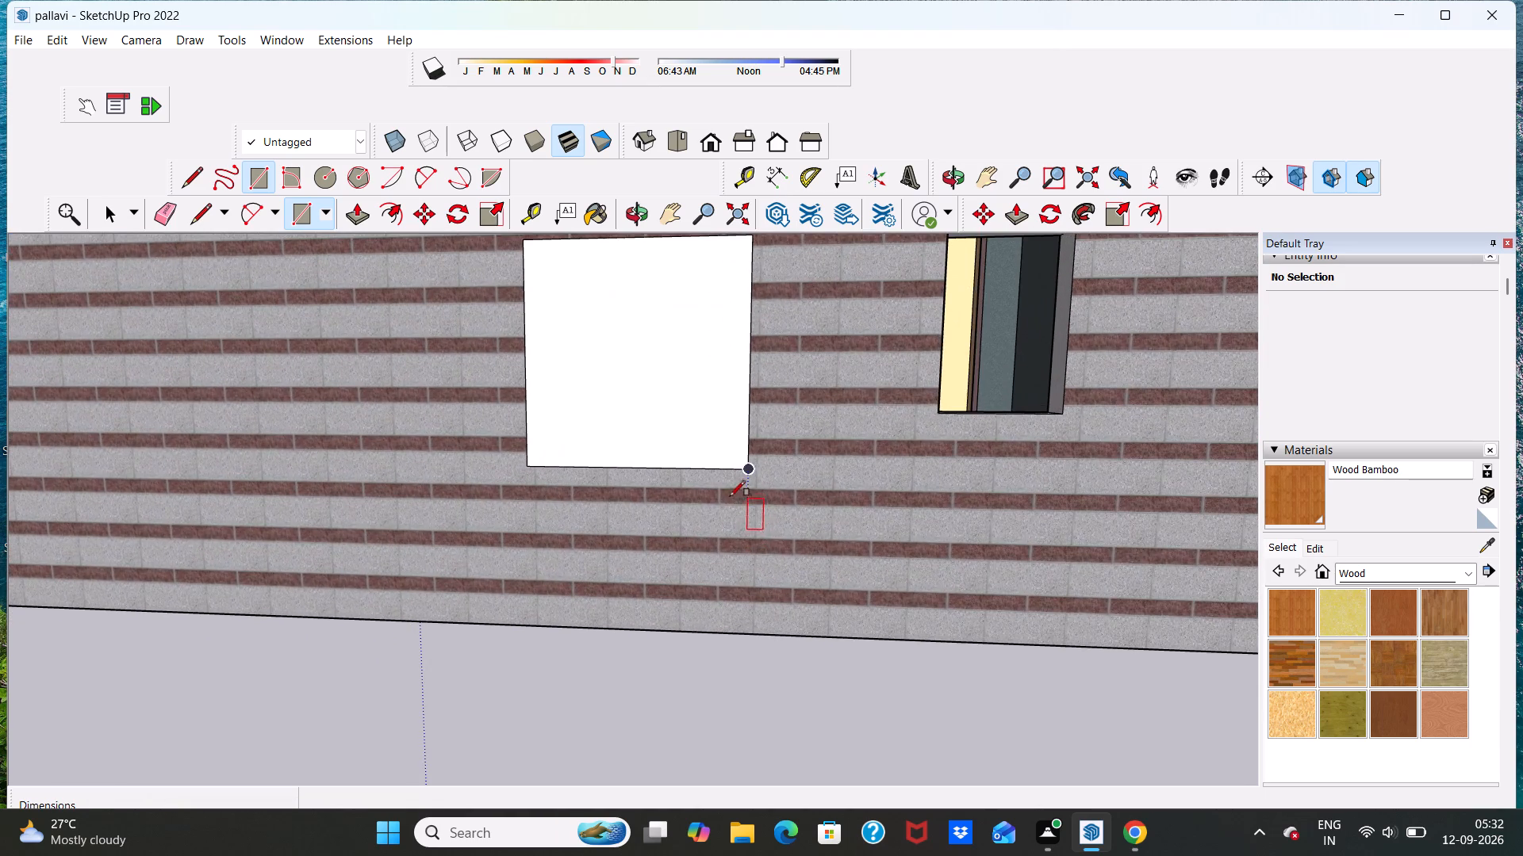
scroll(728, 492, down, 7)
key(space)
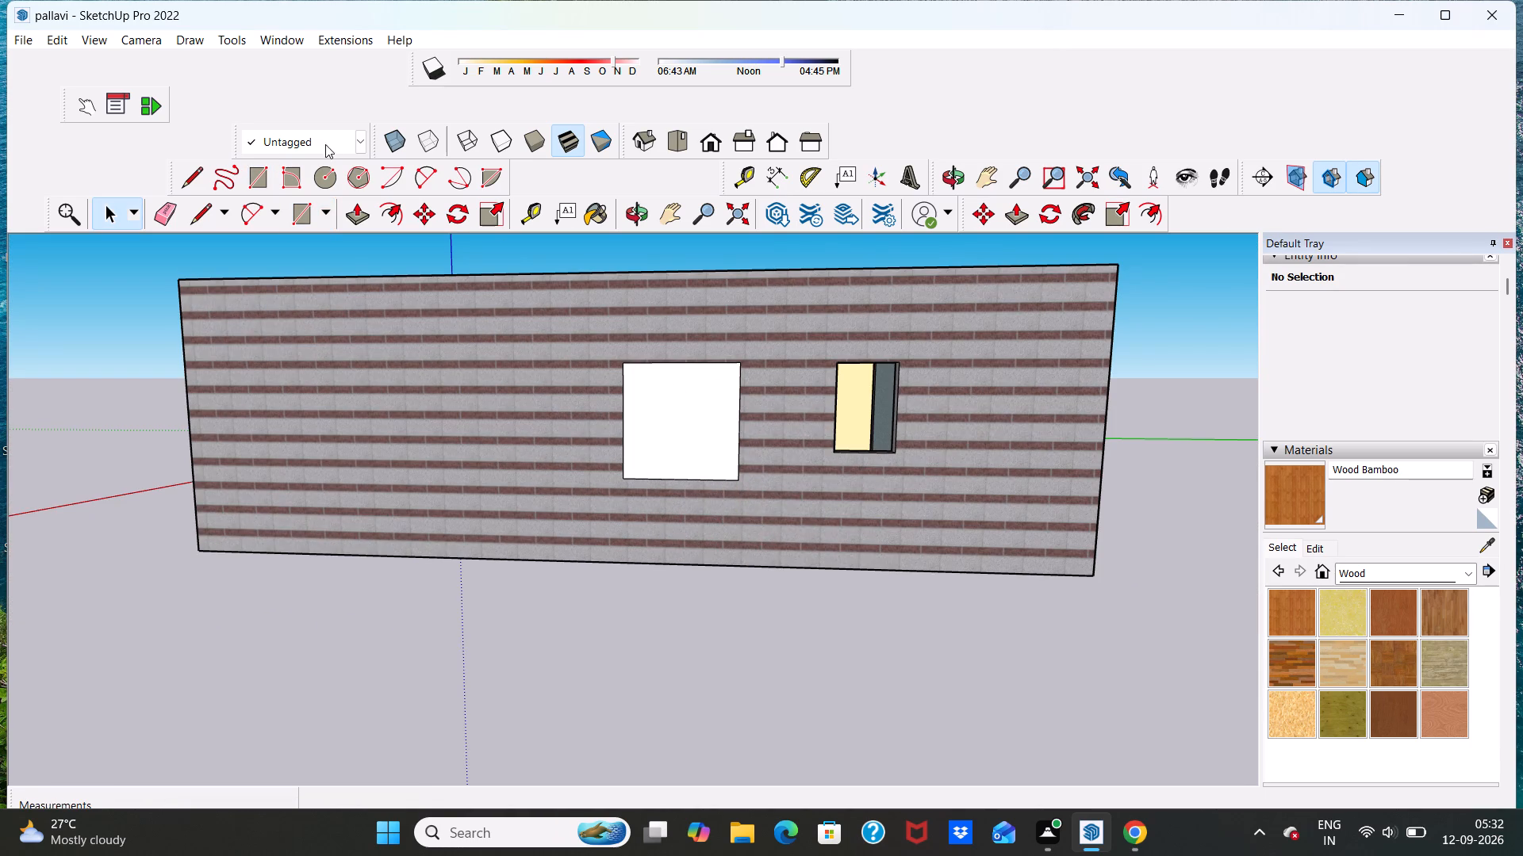
Divide the square face into four equal panes with one vertical and one horizontal line through its edge midpoints.
click(203, 180)
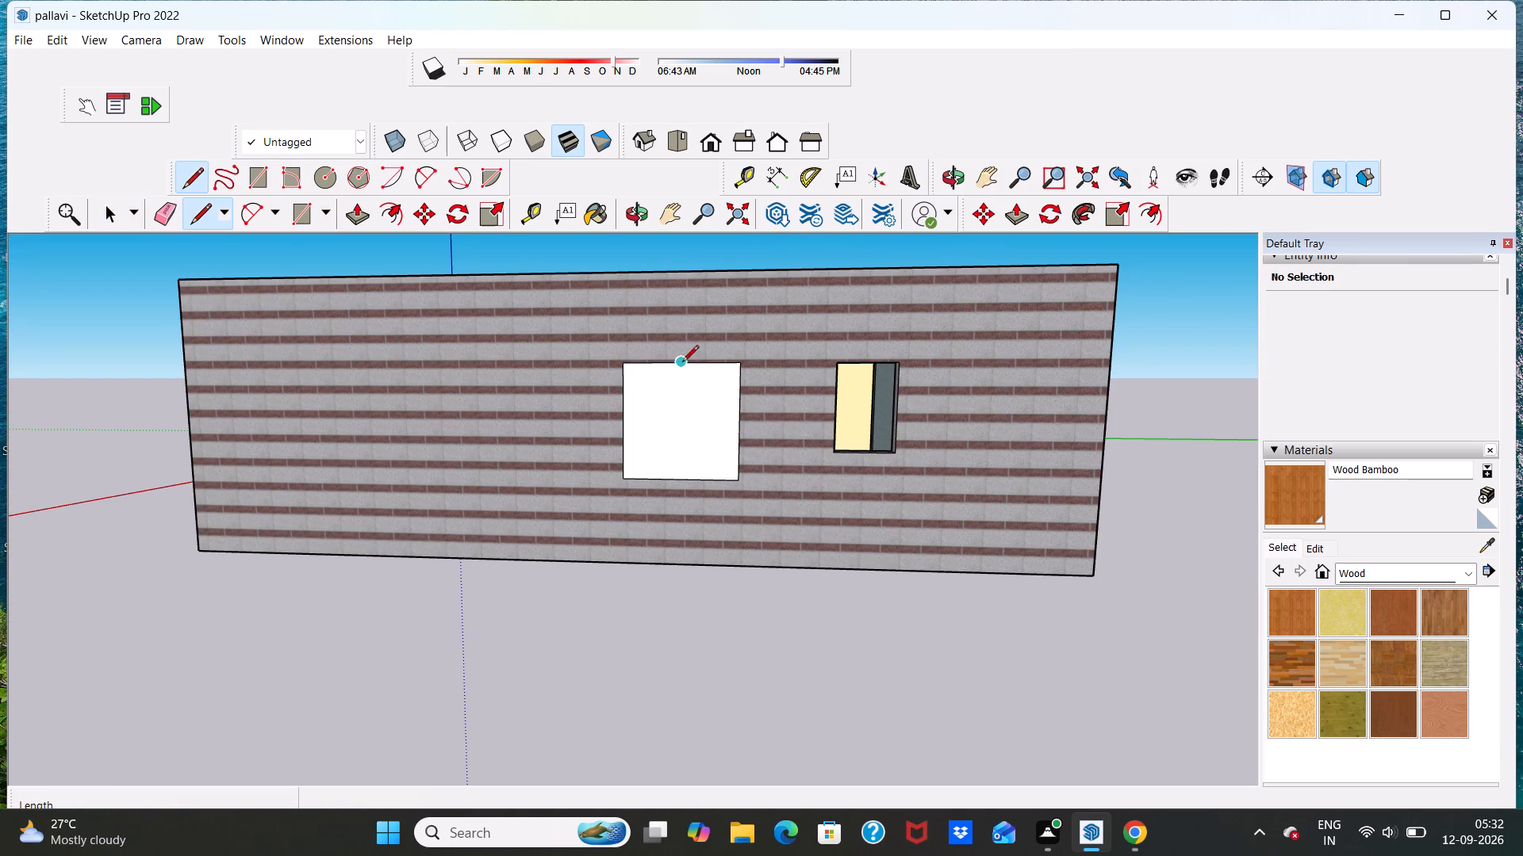
click(683, 362)
click(679, 476)
click(626, 422)
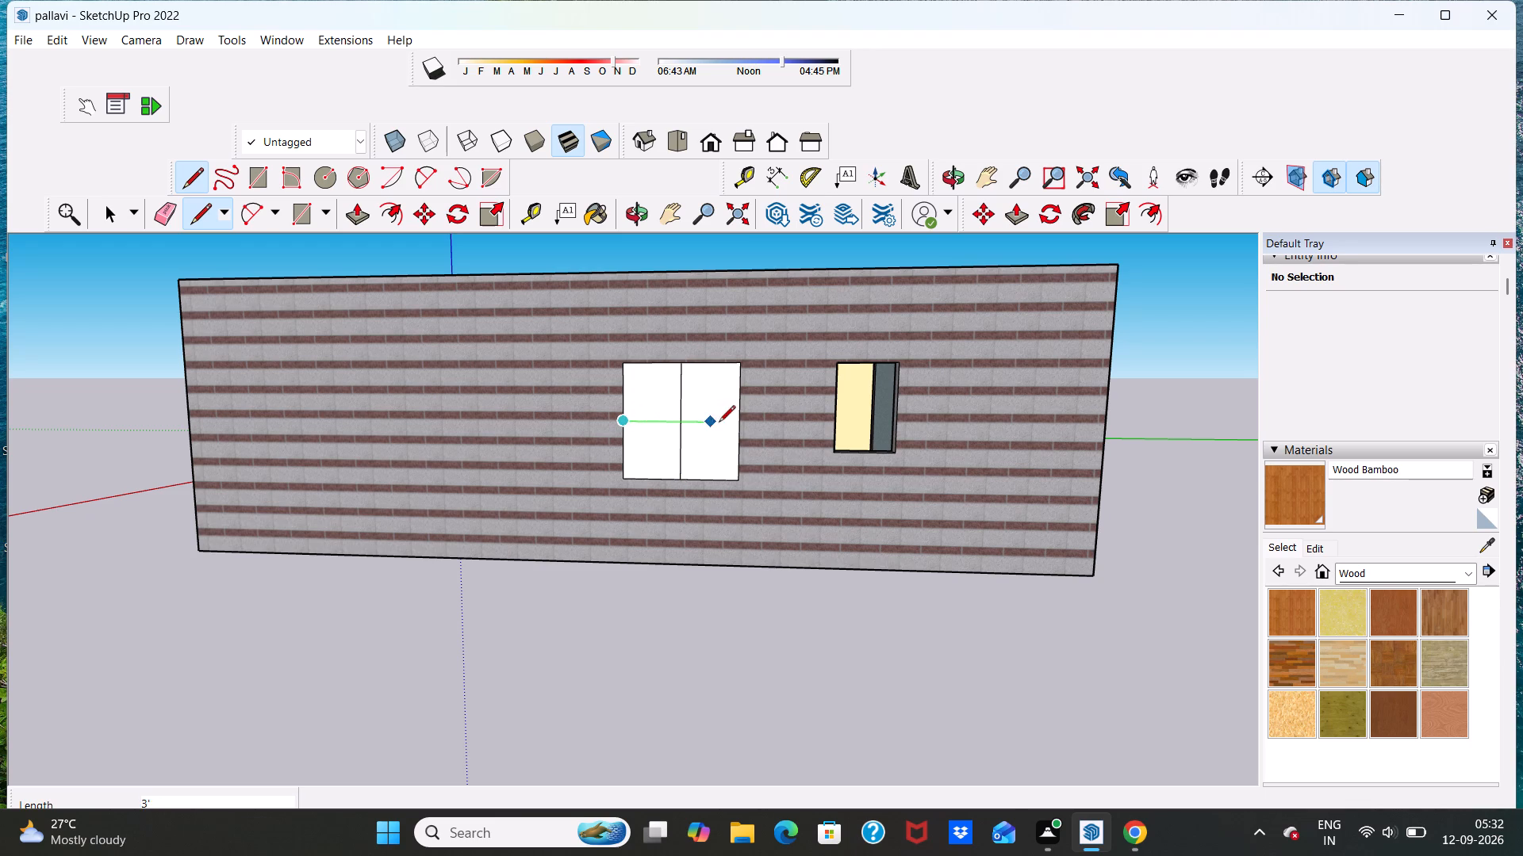
click(732, 426)
scroll(772, 422, down, 6)
scroll(785, 416, up, 3)
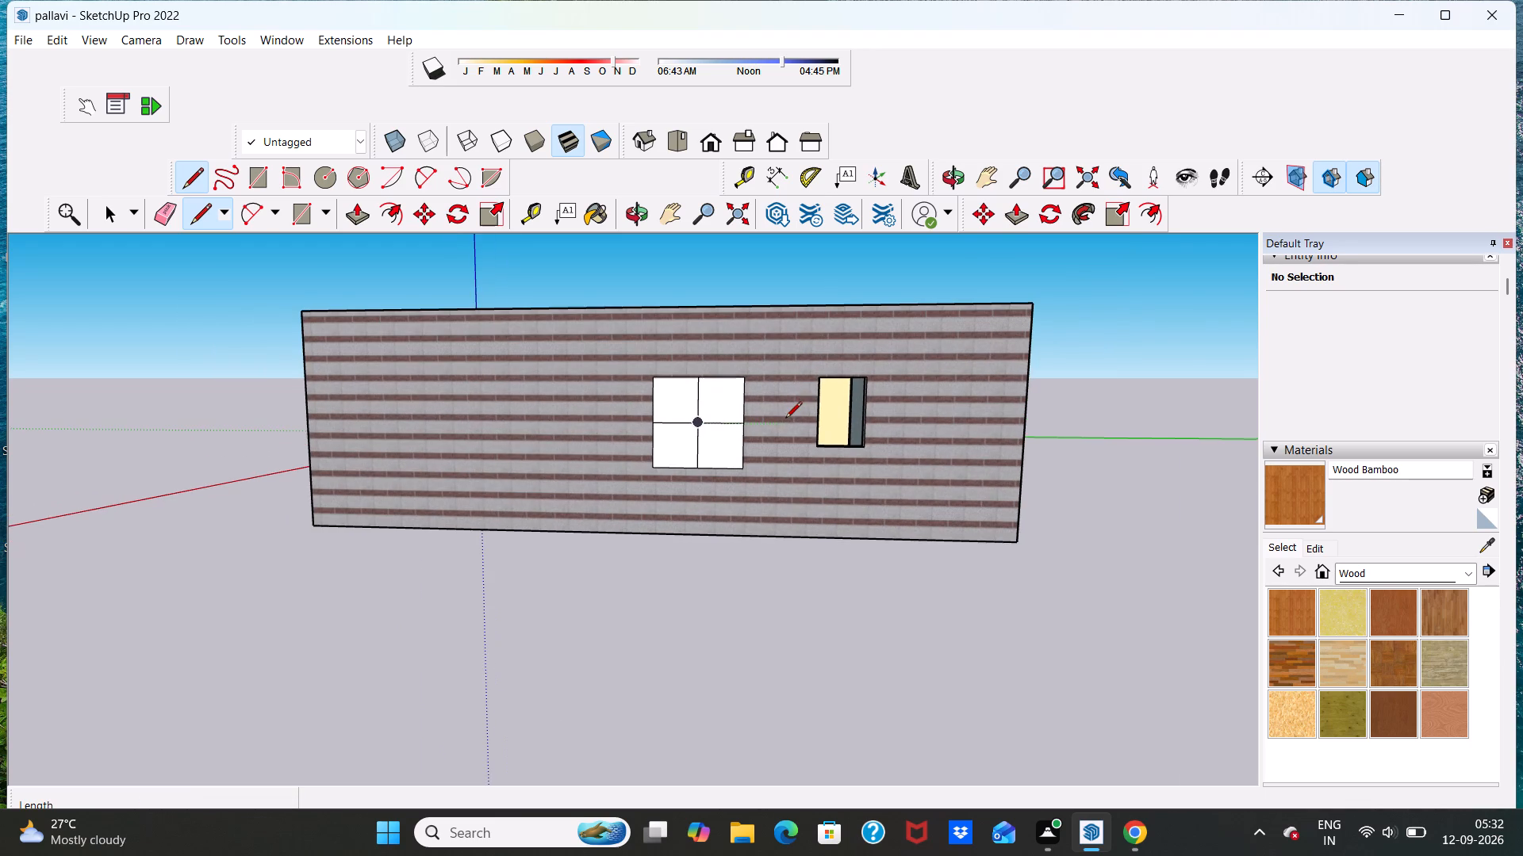
key(space)
Paint all four panes of the larger opening with Translucent Glass Tinted from the Glass and Mirrors materials.
click(673, 403)
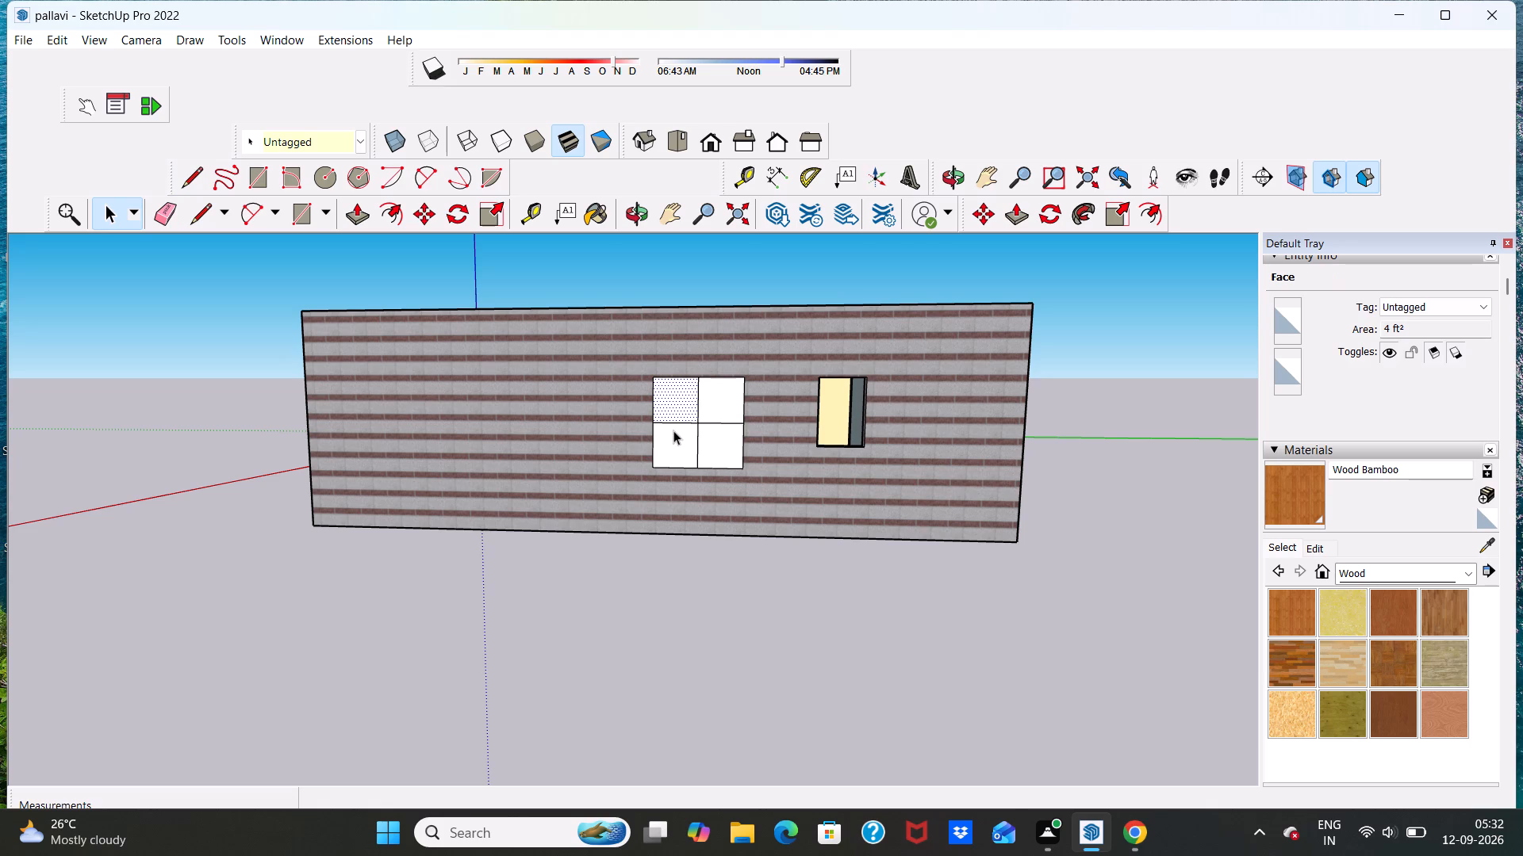
key(space)
click(781, 608)
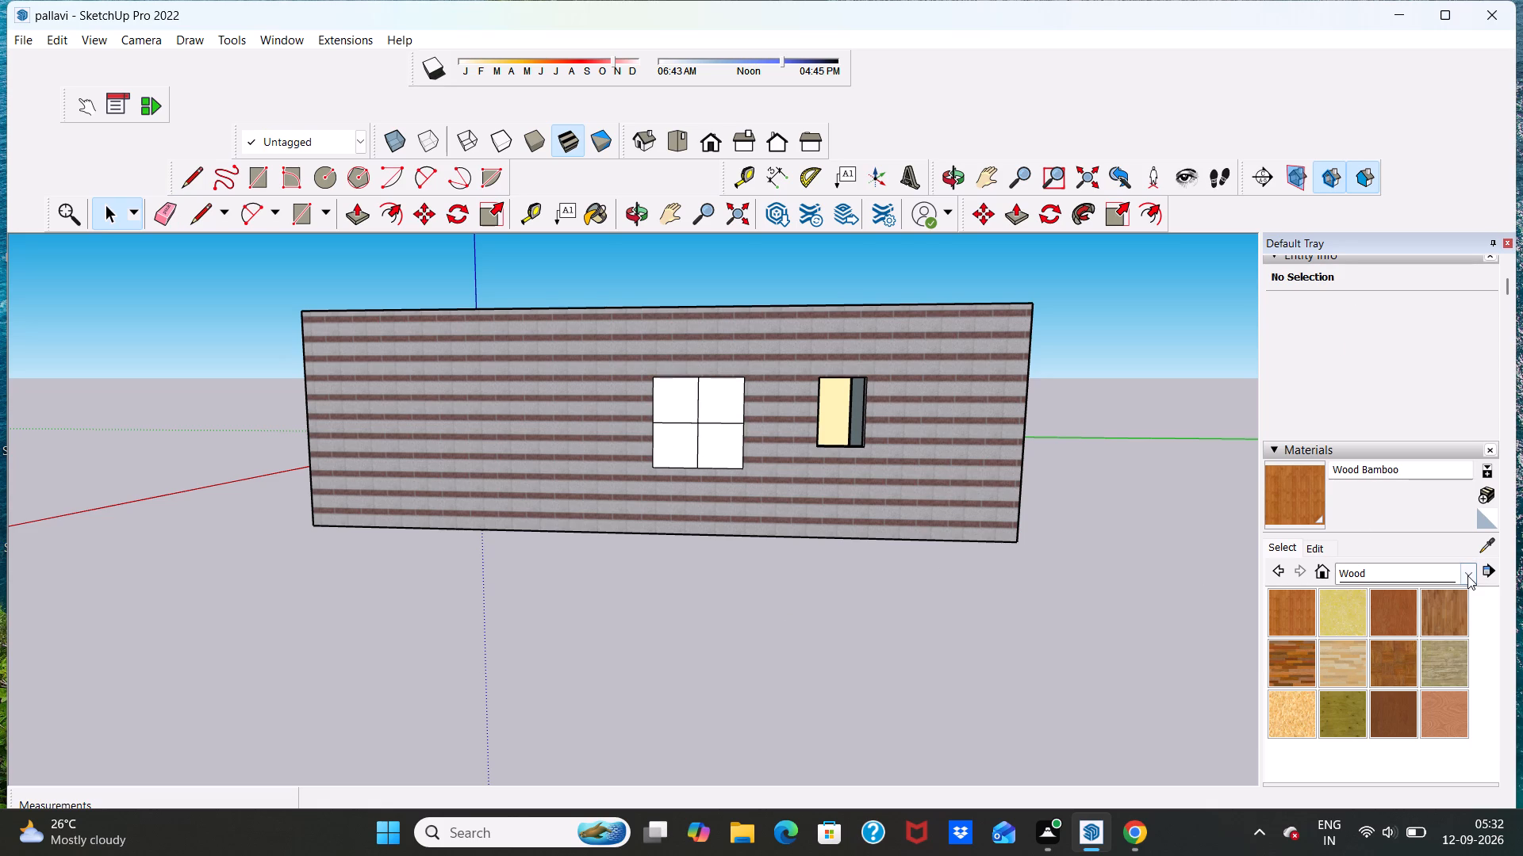
click(1466, 573)
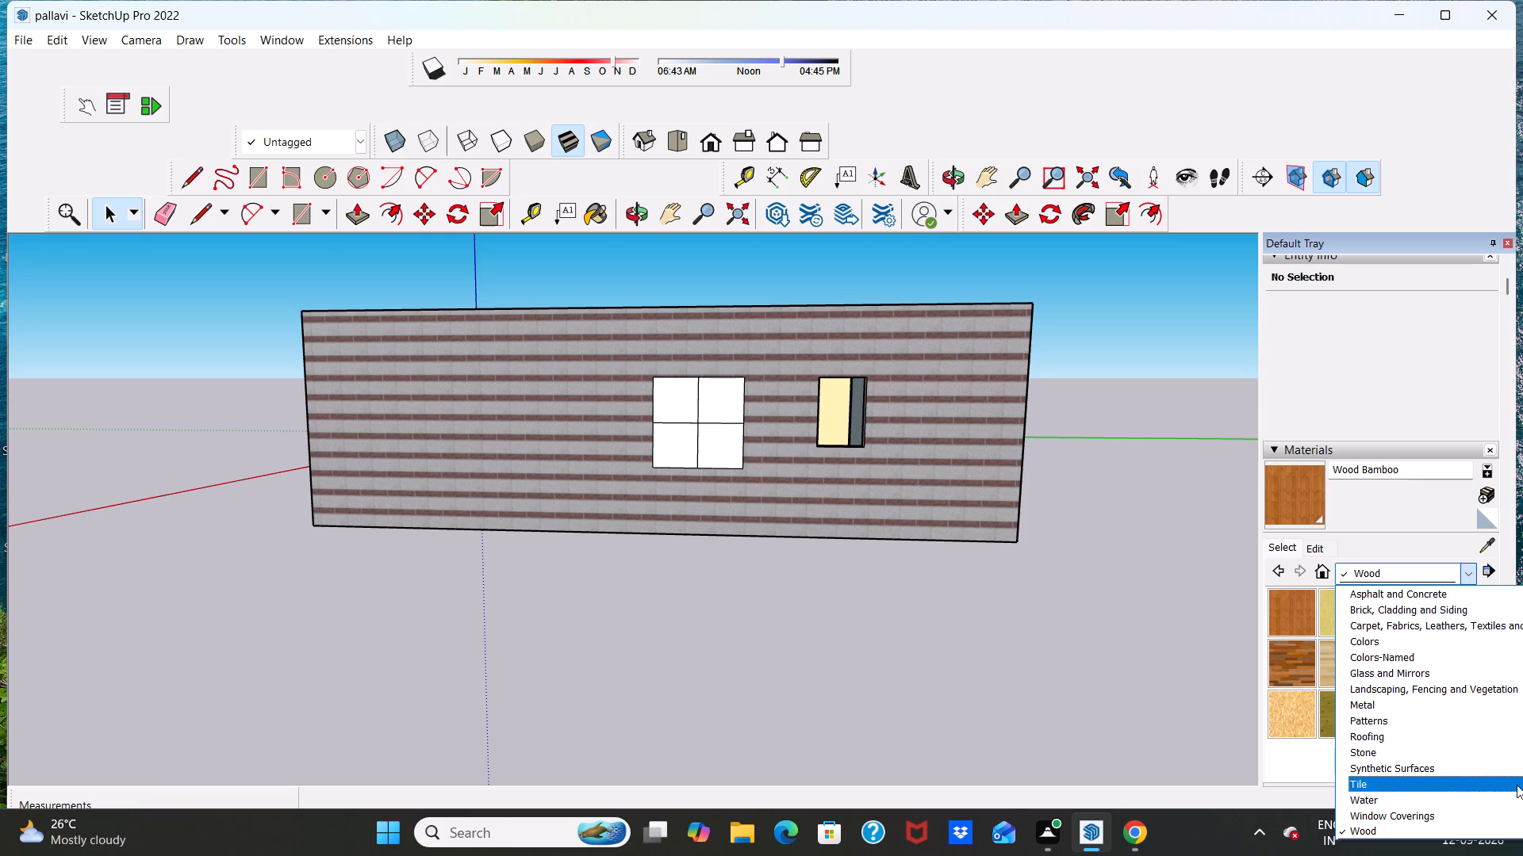
click(1471, 671)
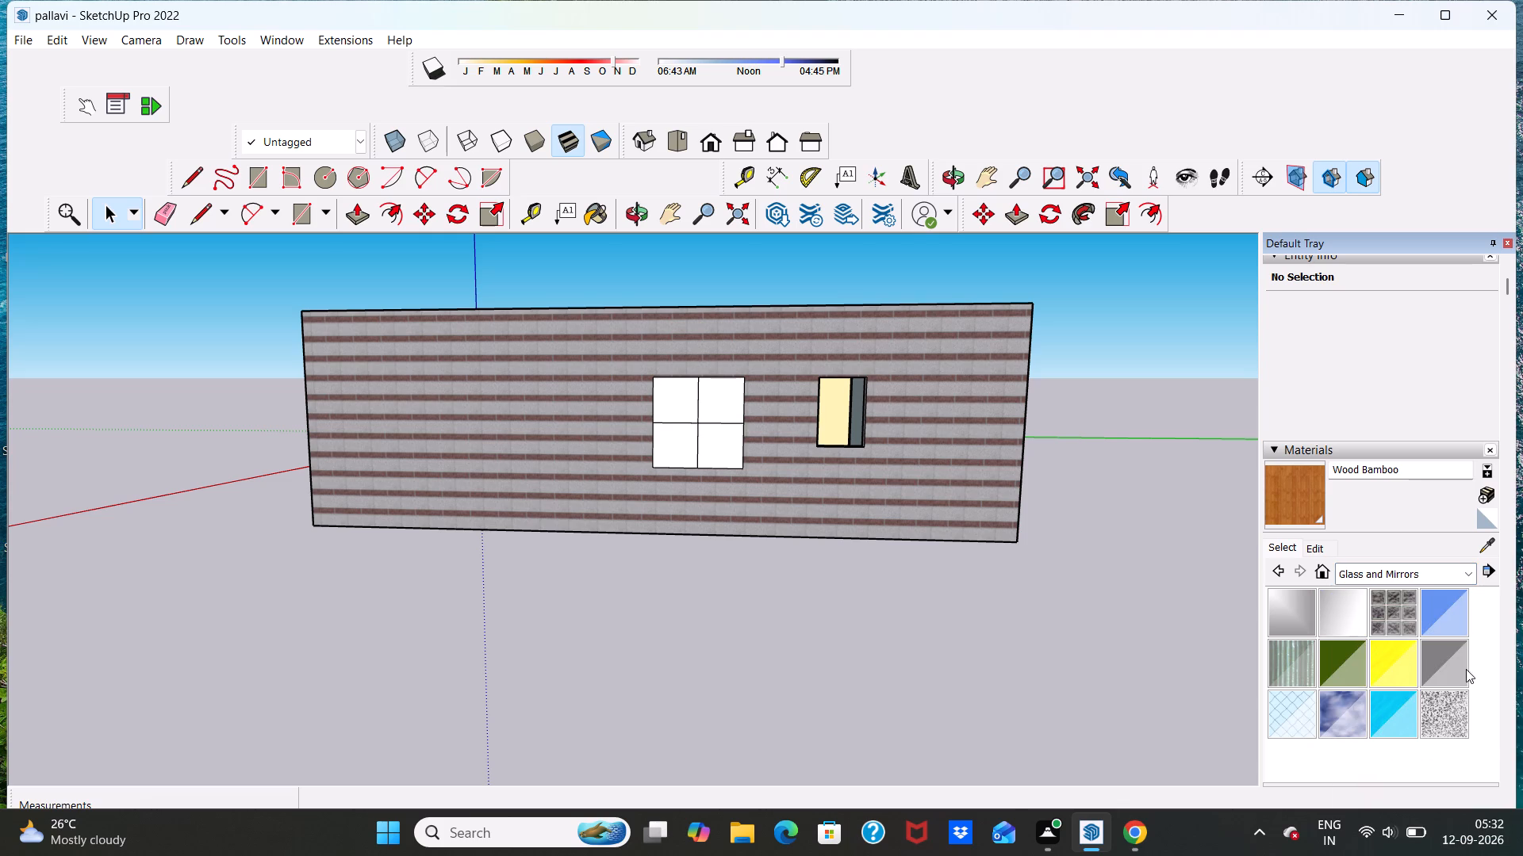
click(1398, 710)
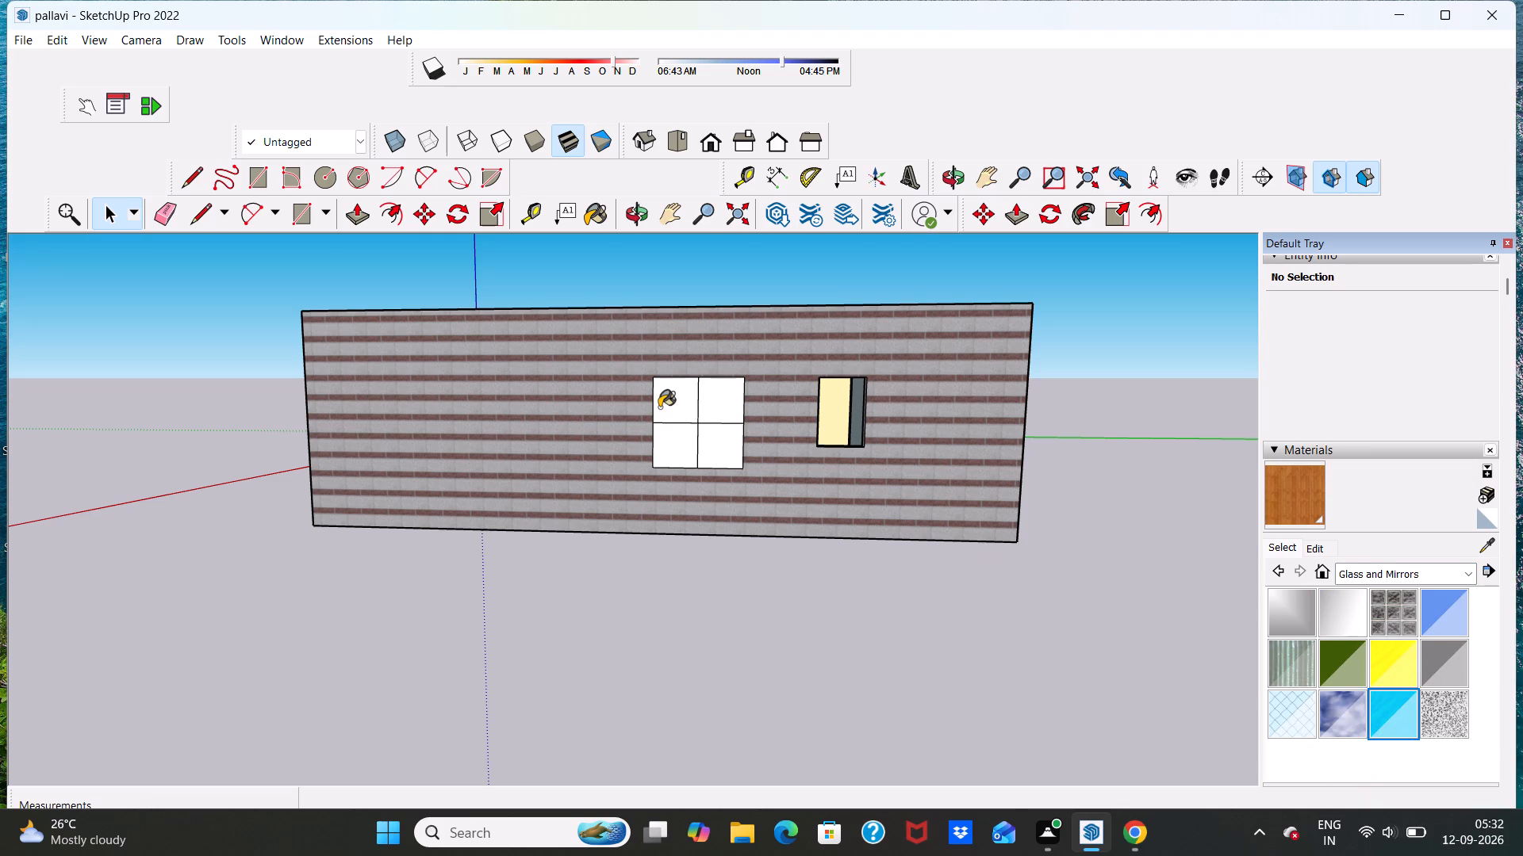
click(659, 407)
click(712, 405)
click(729, 455)
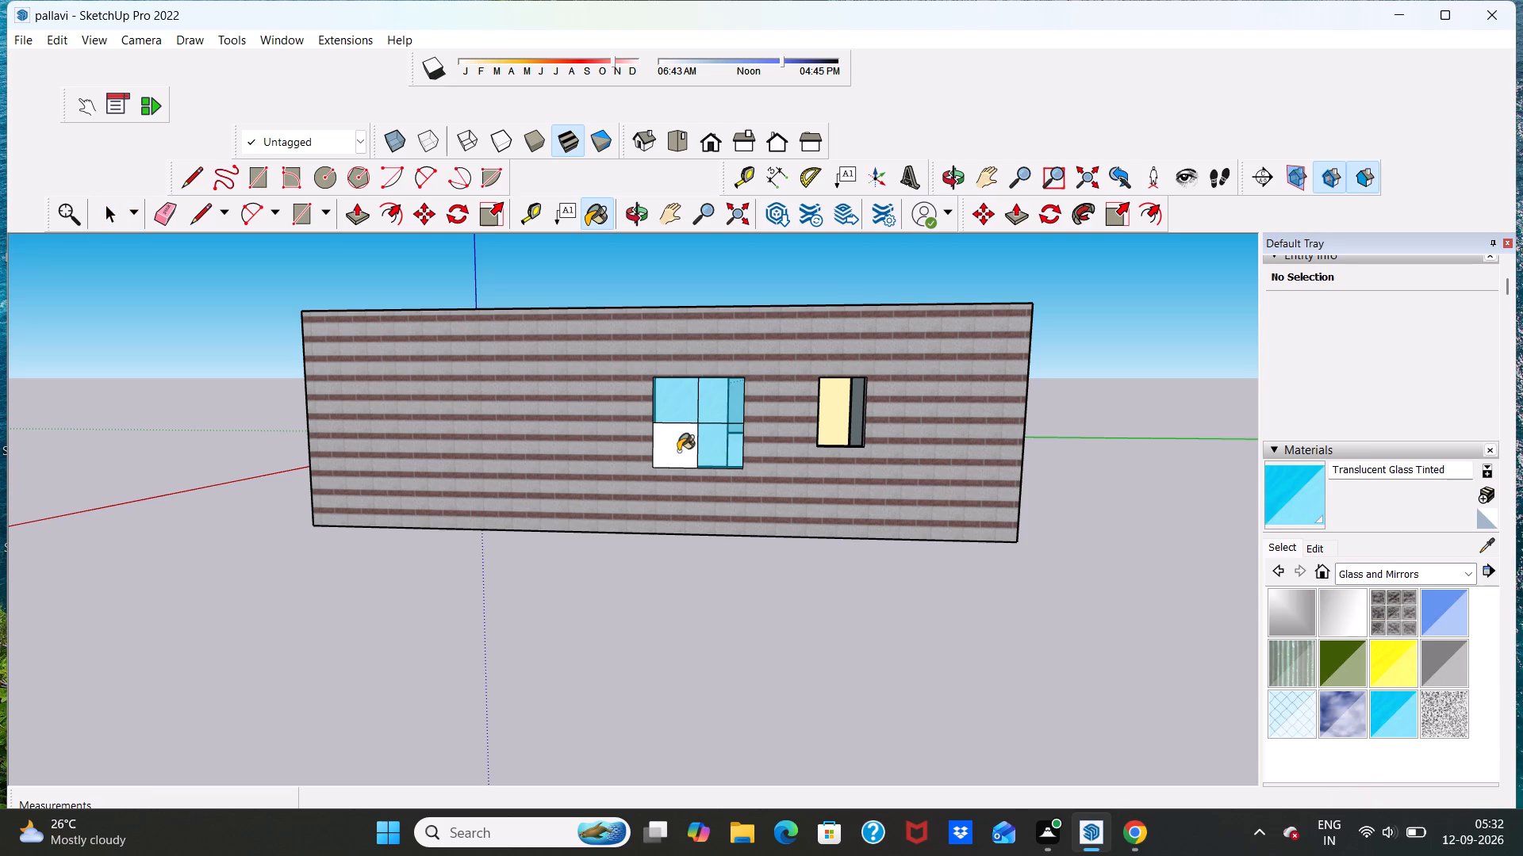
click(678, 451)
scroll(752, 440, down, 7)
scroll(819, 421, up, 11)
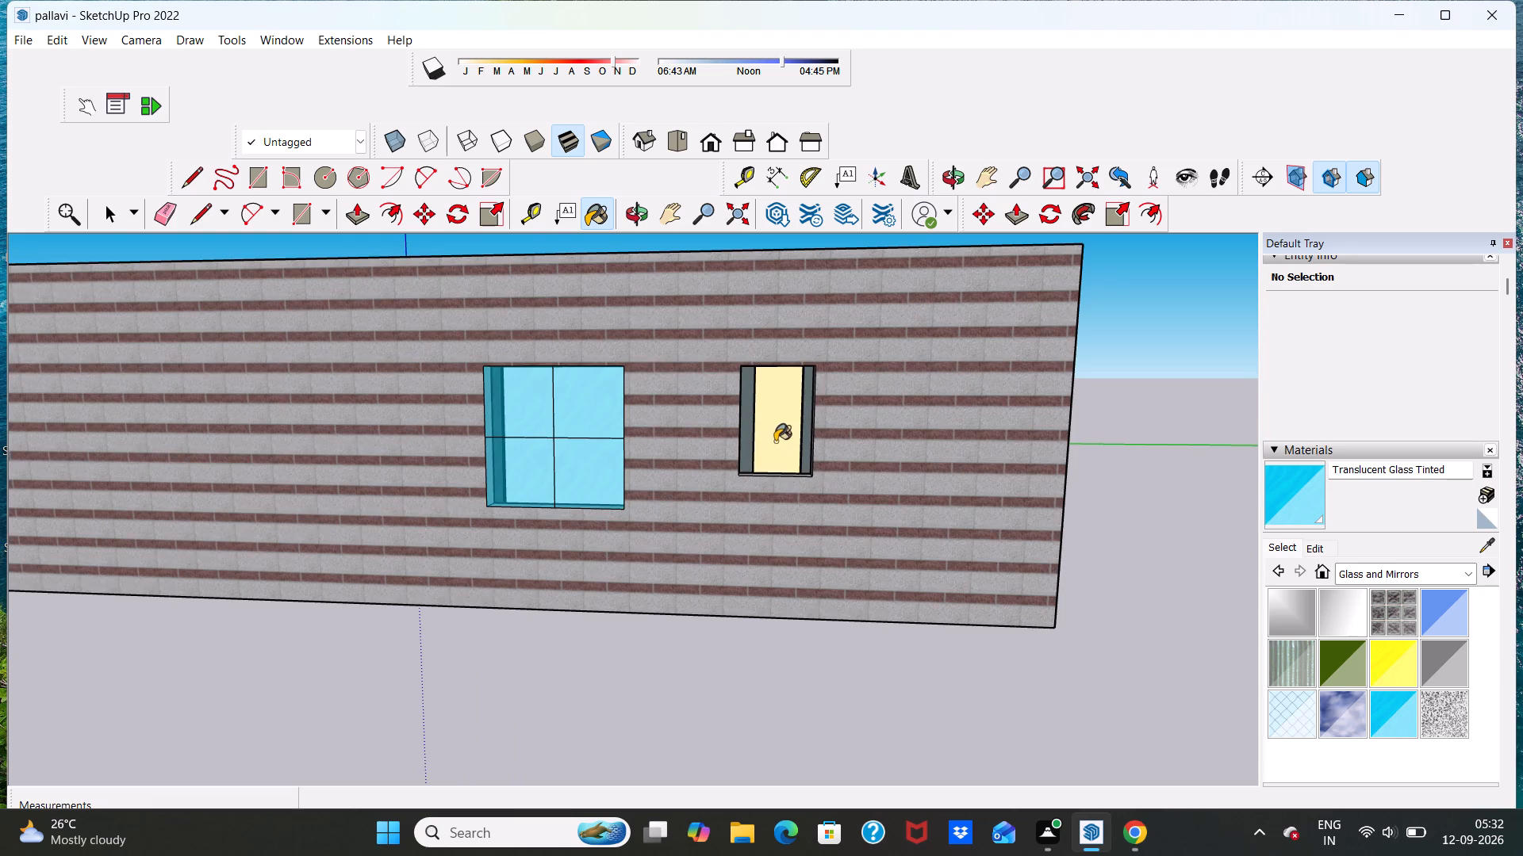
scroll(773, 439, down, 6)
scroll(785, 444, up, 4)
key(space)
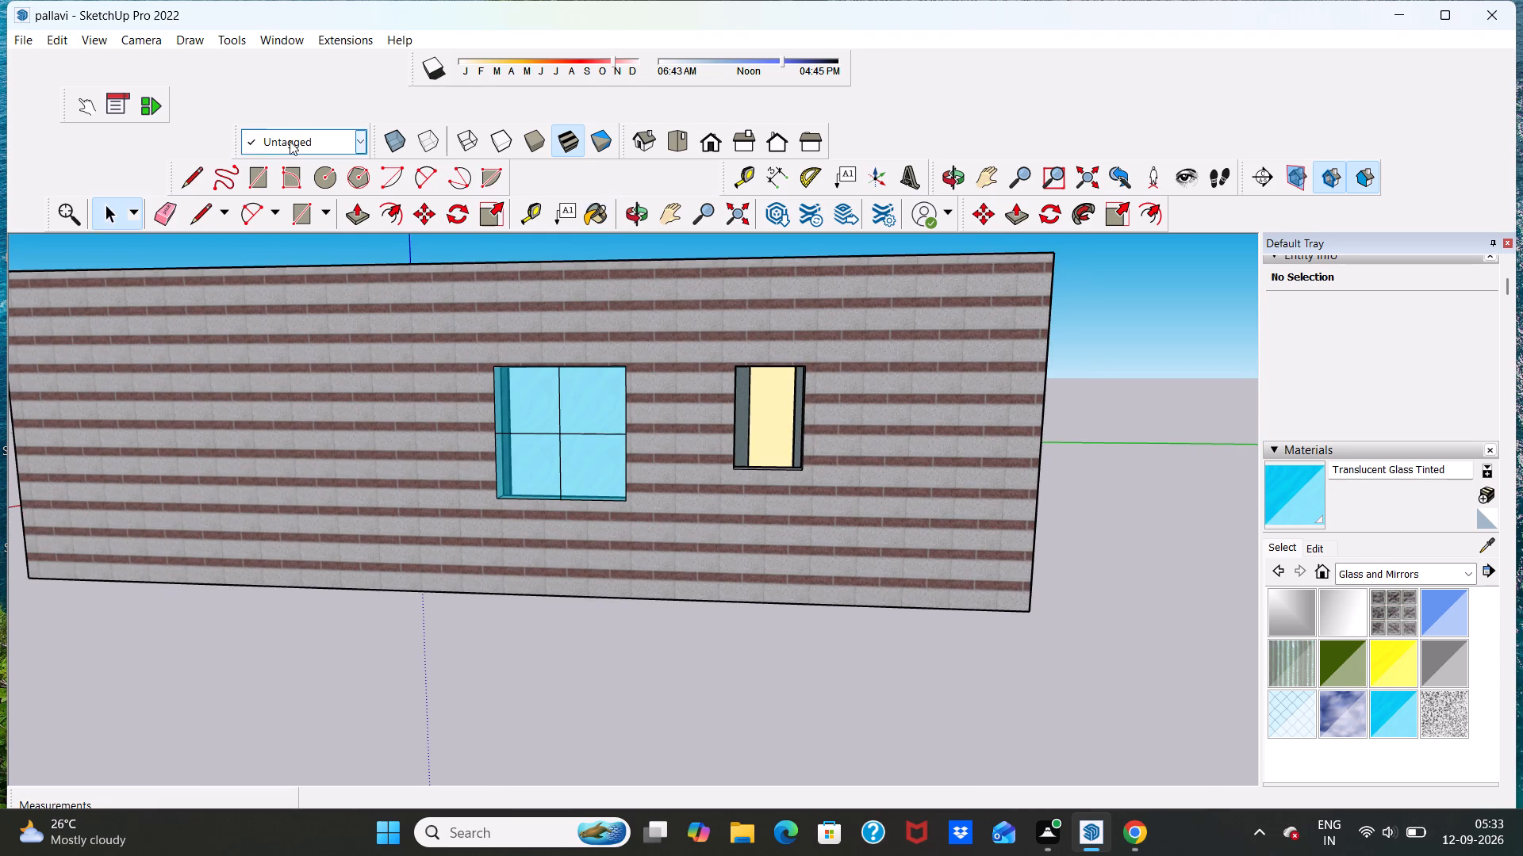
Close the side wall's smaller opening with a face by drawing a 2' line across its top edge.
click(198, 176)
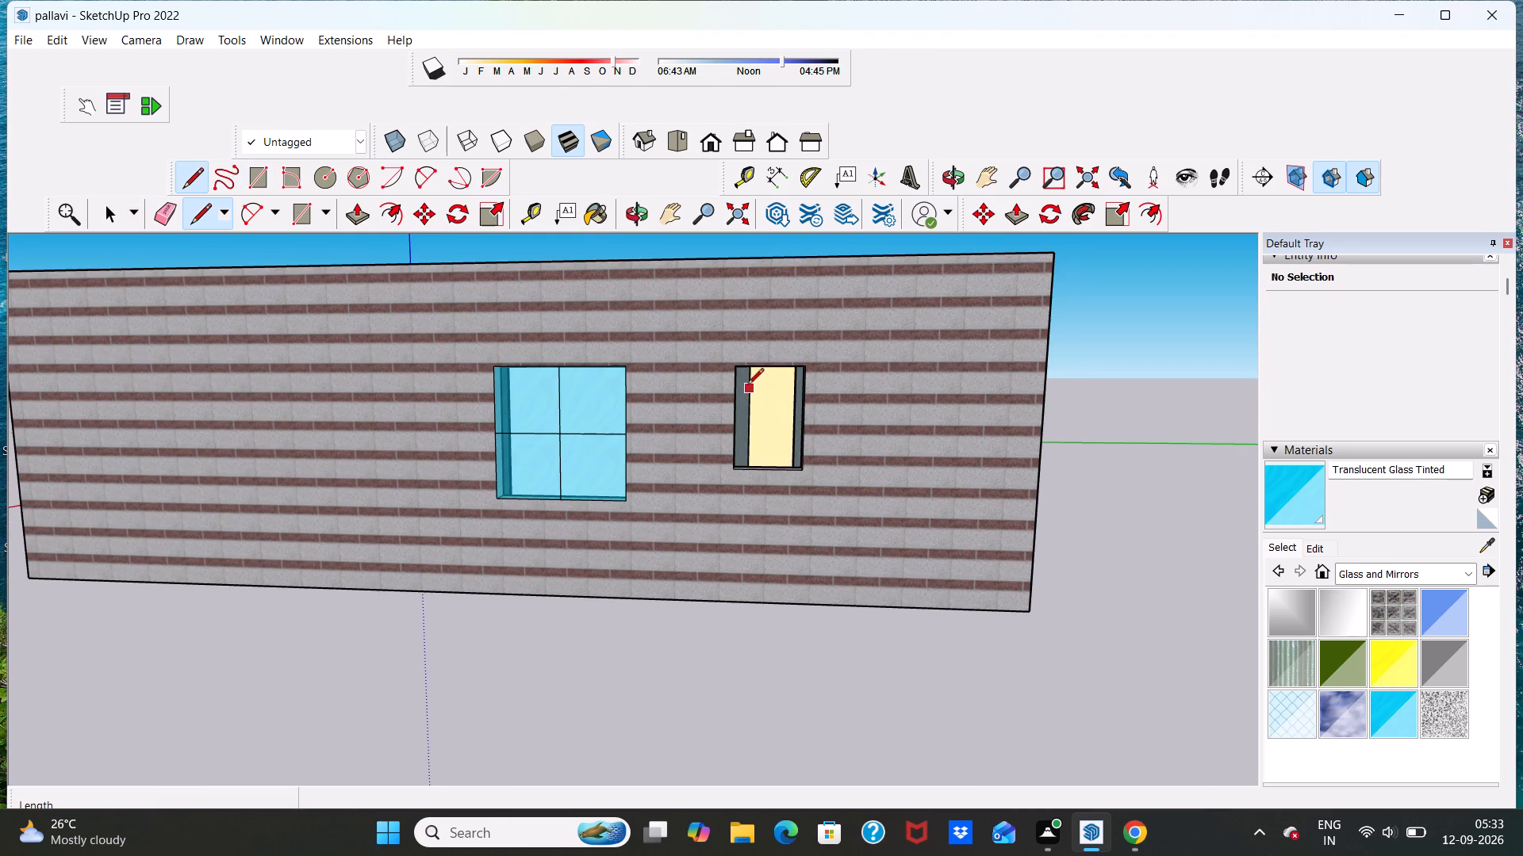
click(738, 371)
click(800, 373)
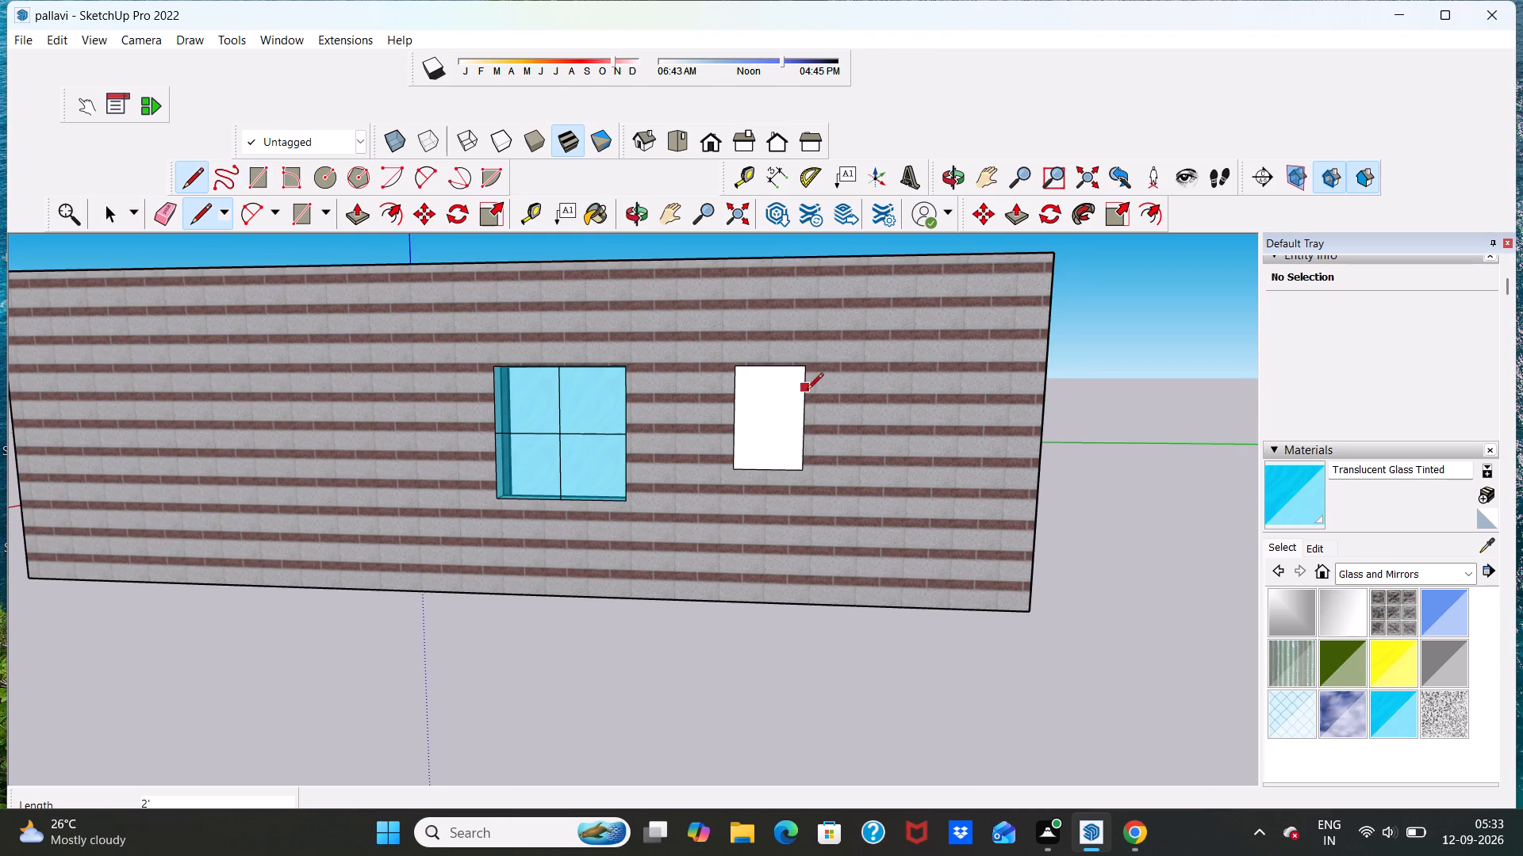
key(space)
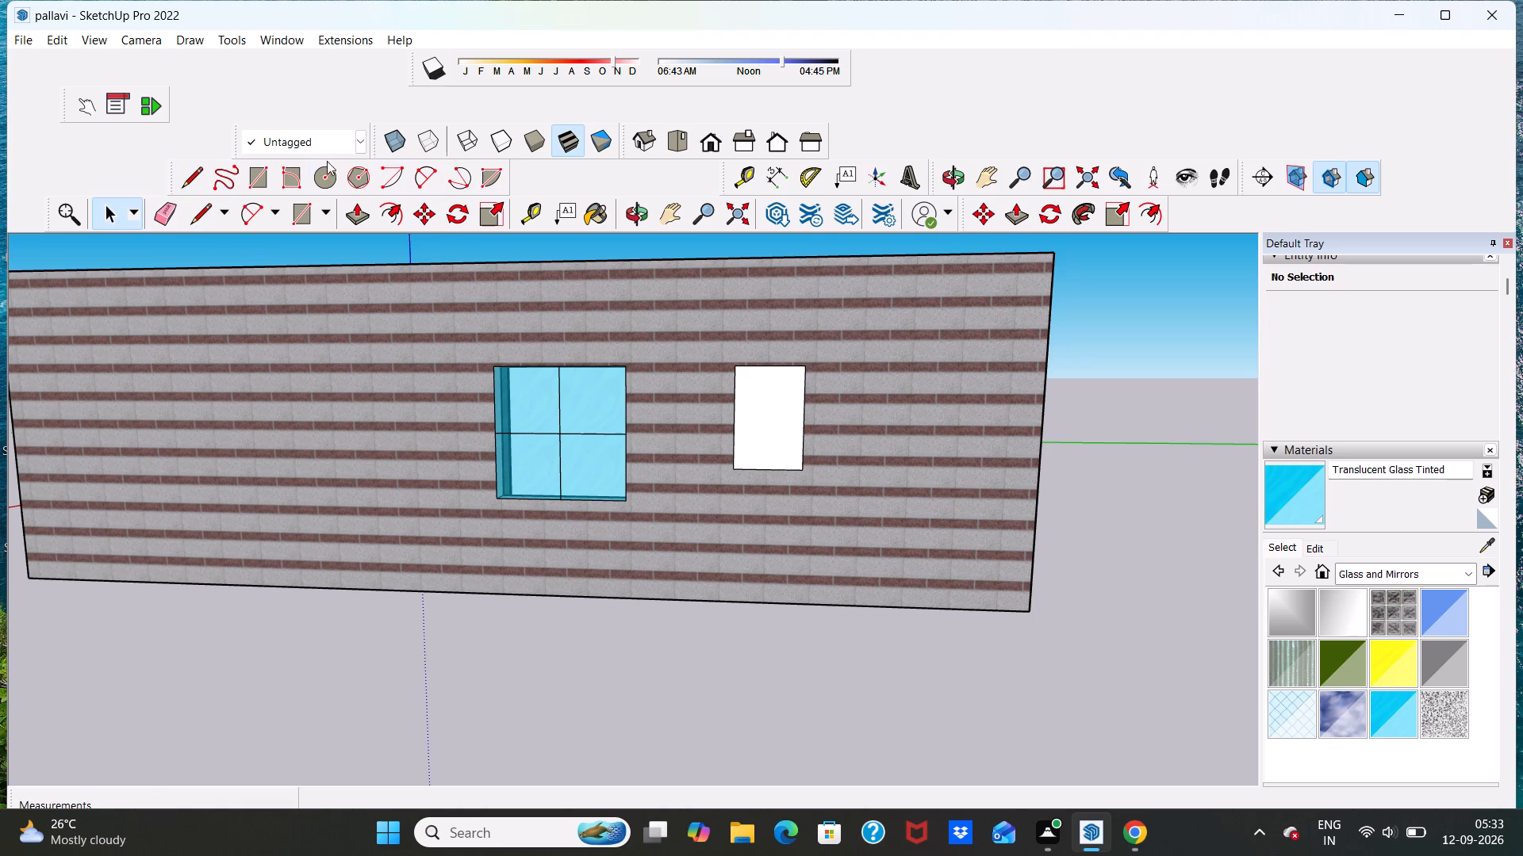
Offset the smaller opening's face inward by about 3" to outline a window frame.
click(390, 211)
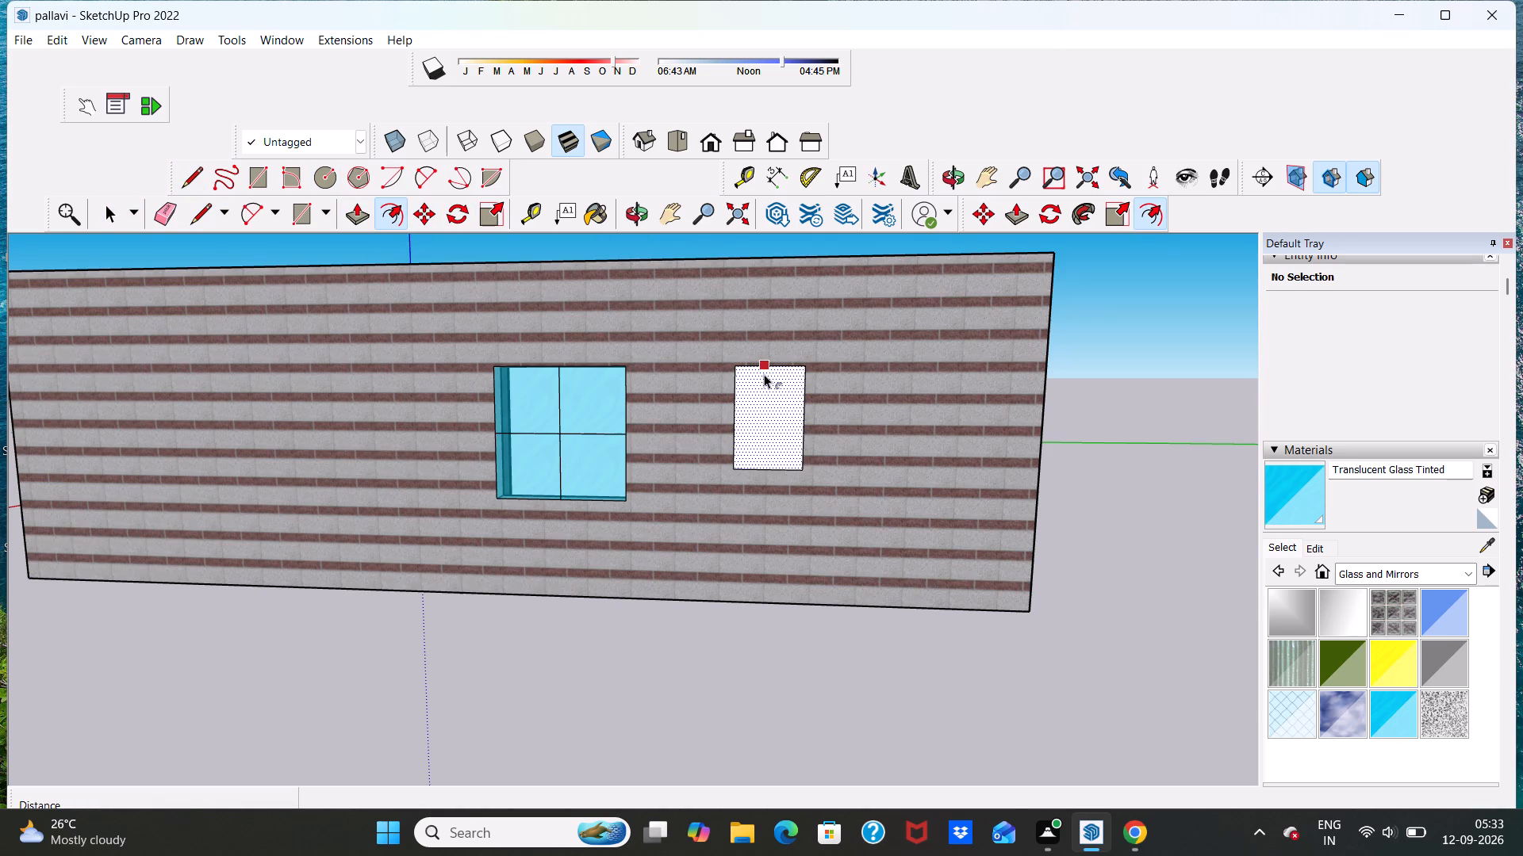
click(765, 374)
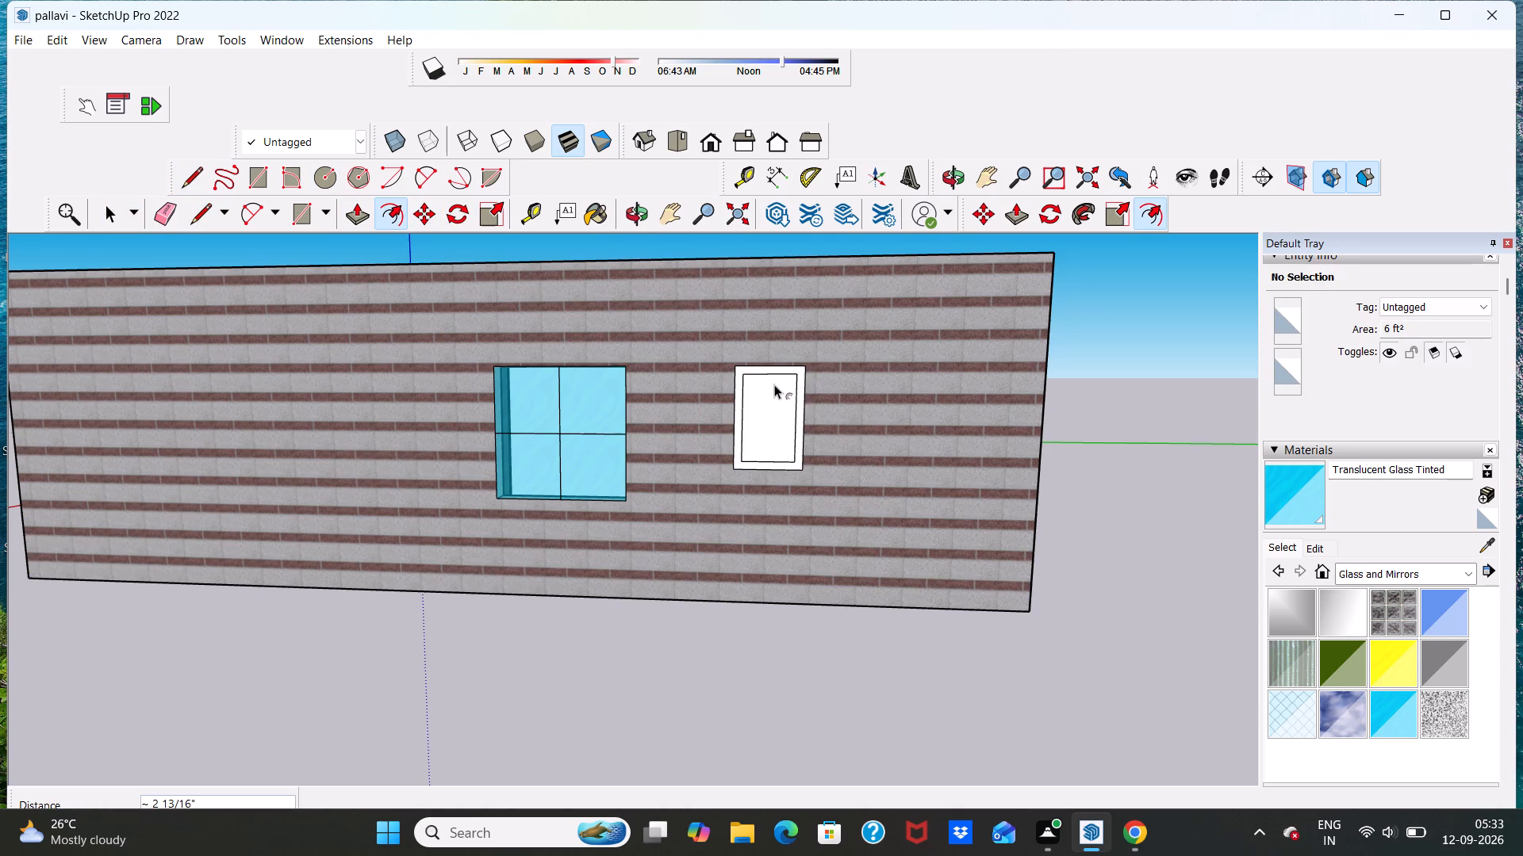
key(space)
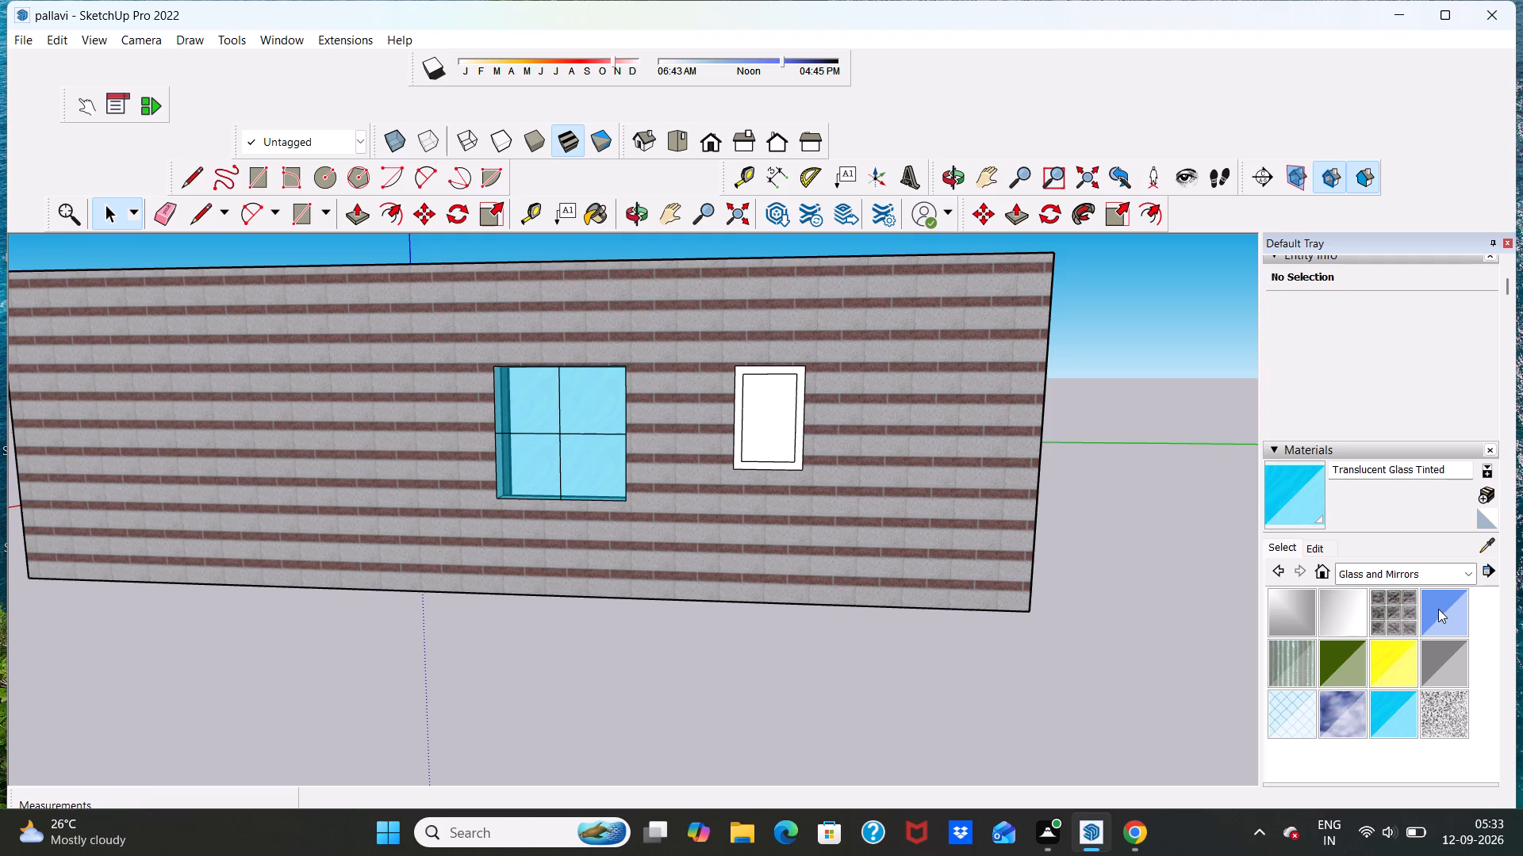
Paint the smaller window's inner pane with Translucent Glass Blue.
click(1439, 610)
click(763, 410)
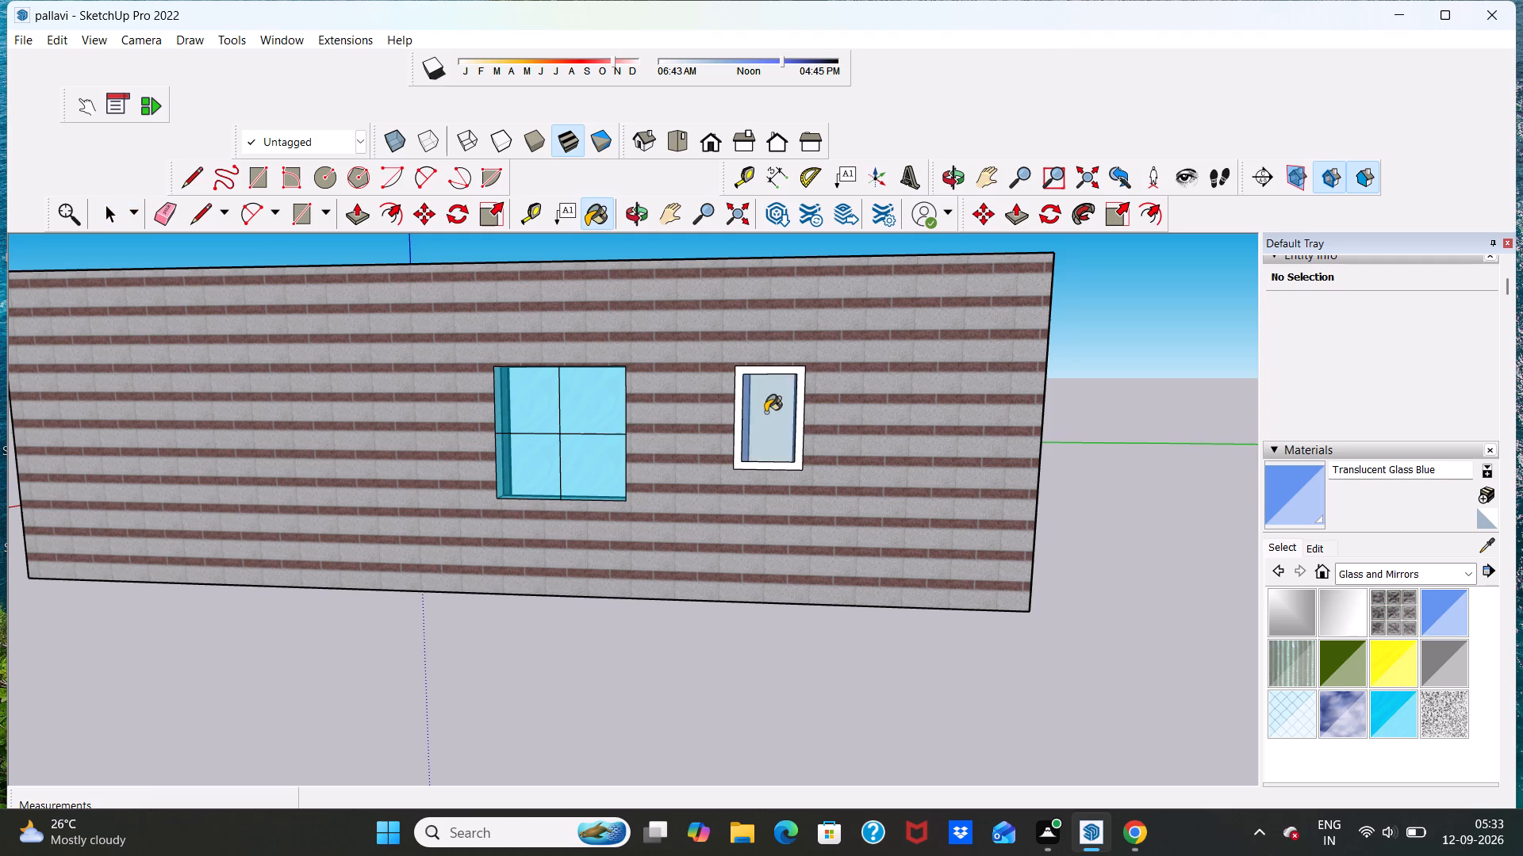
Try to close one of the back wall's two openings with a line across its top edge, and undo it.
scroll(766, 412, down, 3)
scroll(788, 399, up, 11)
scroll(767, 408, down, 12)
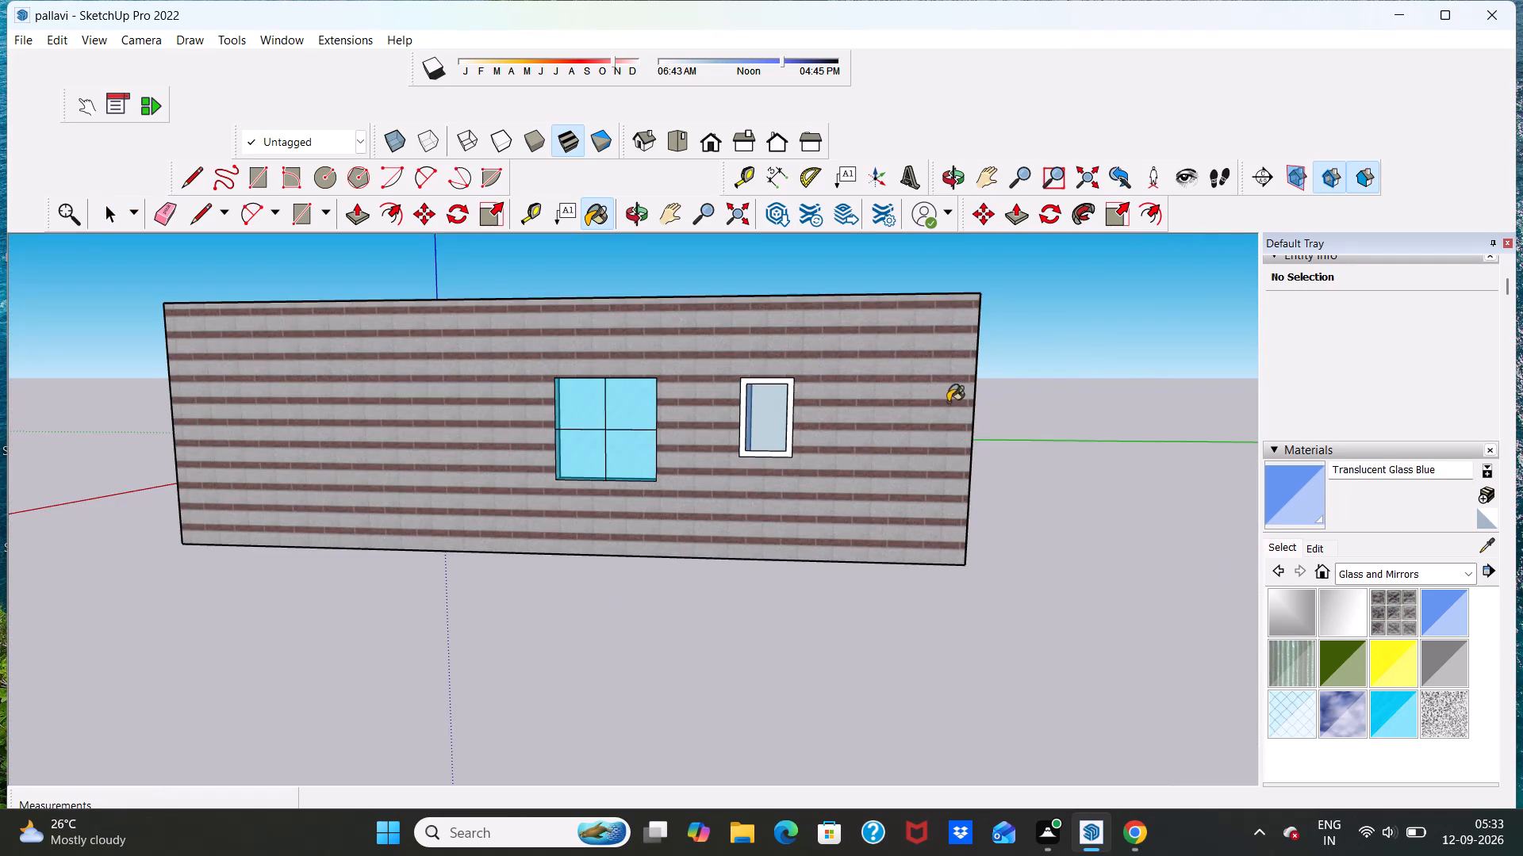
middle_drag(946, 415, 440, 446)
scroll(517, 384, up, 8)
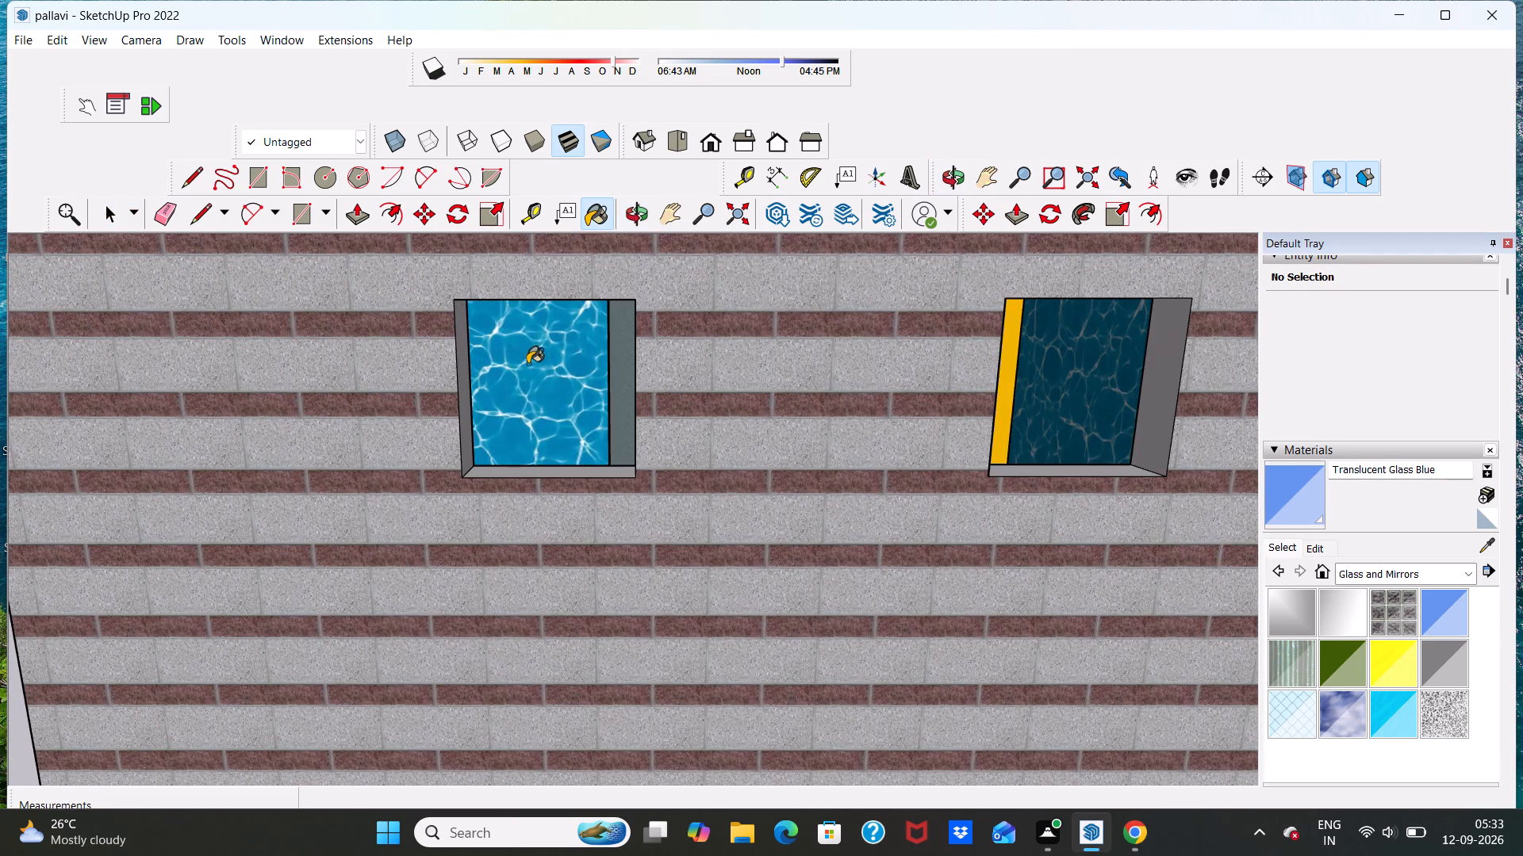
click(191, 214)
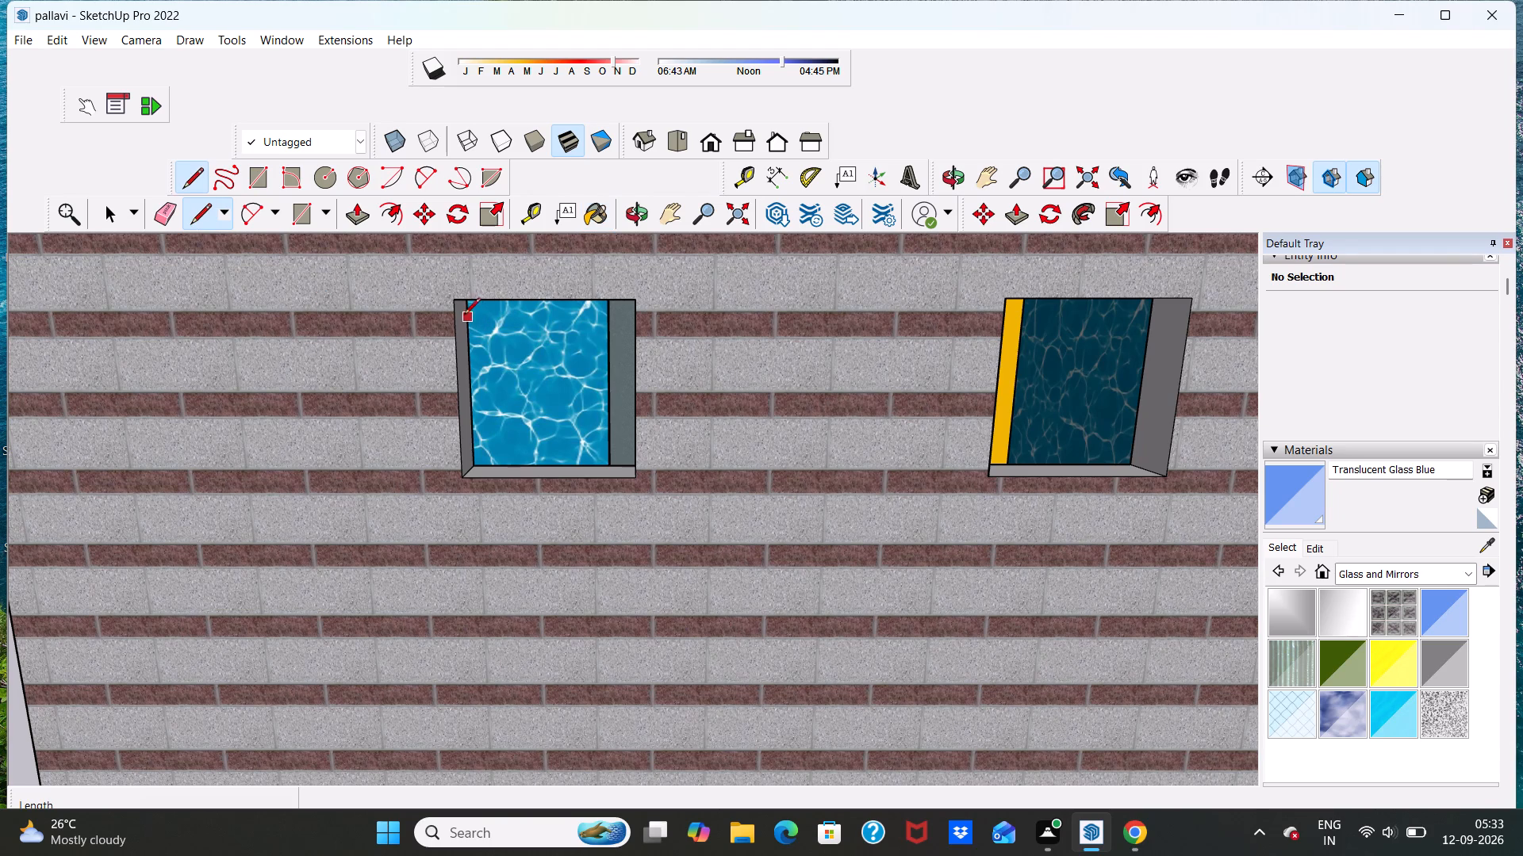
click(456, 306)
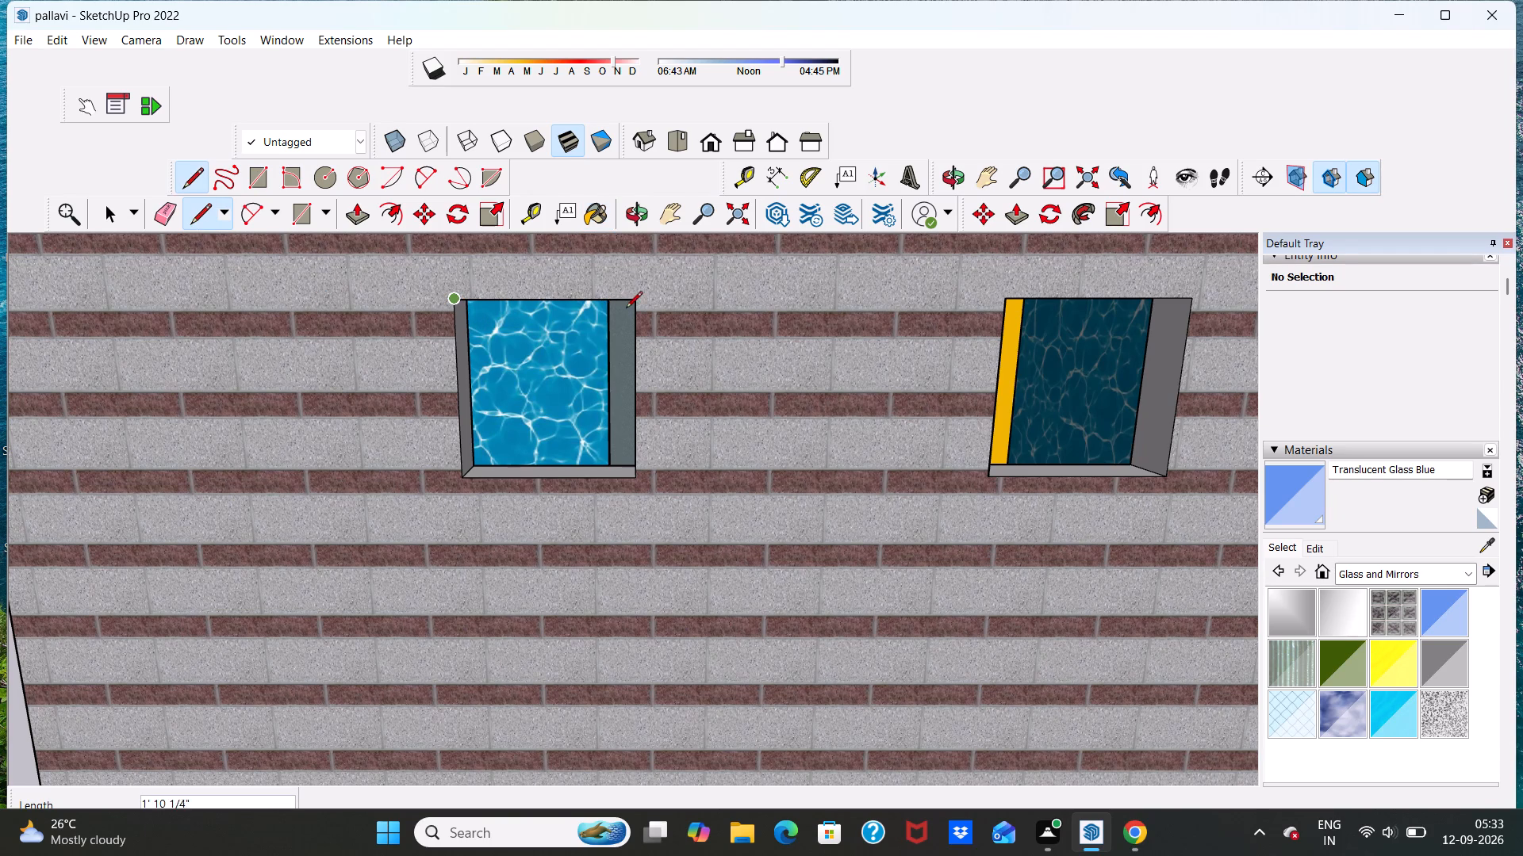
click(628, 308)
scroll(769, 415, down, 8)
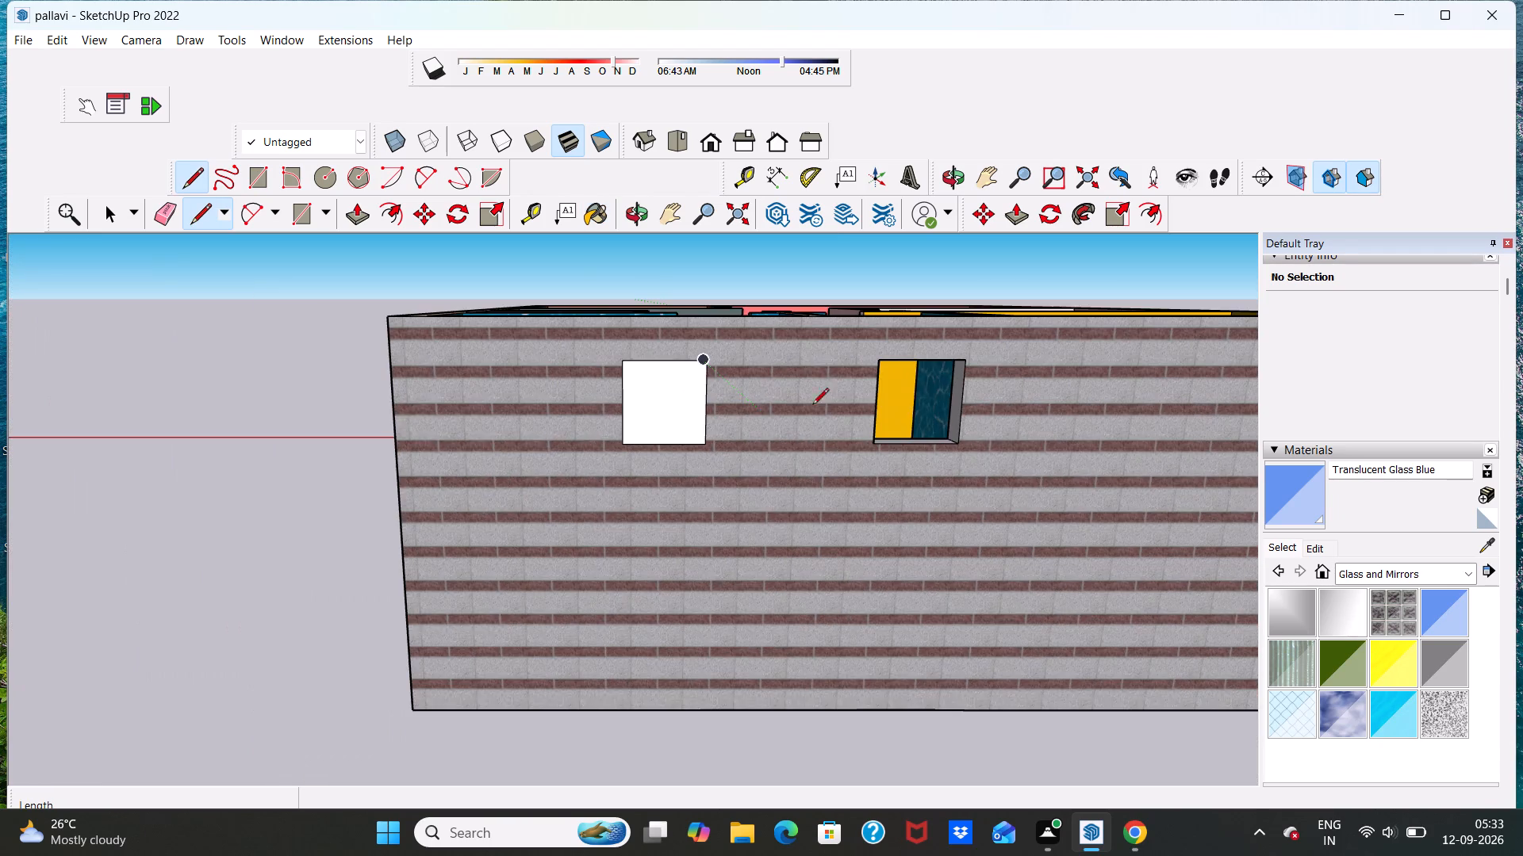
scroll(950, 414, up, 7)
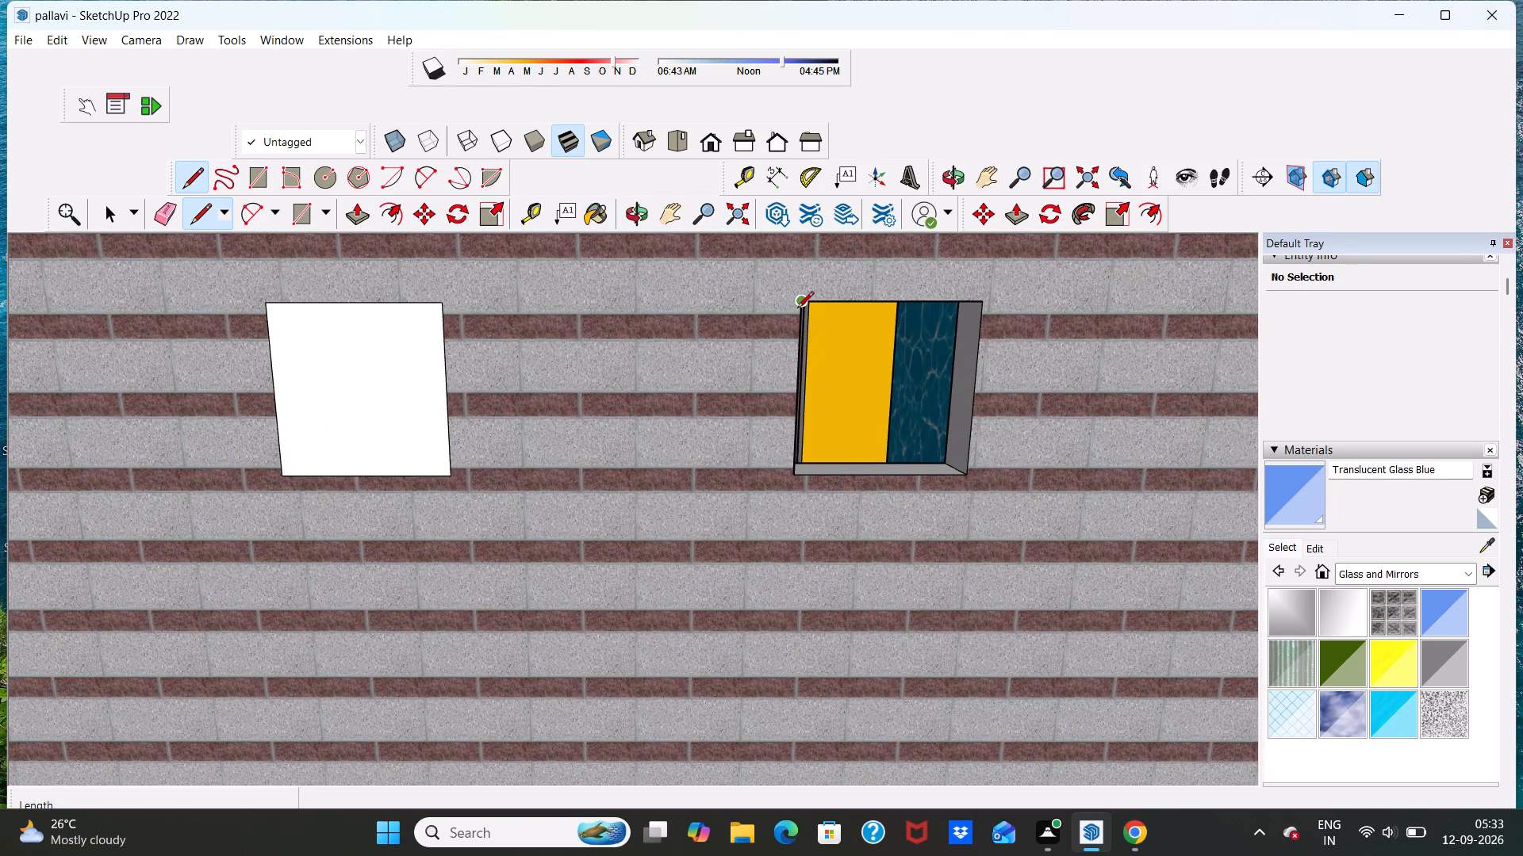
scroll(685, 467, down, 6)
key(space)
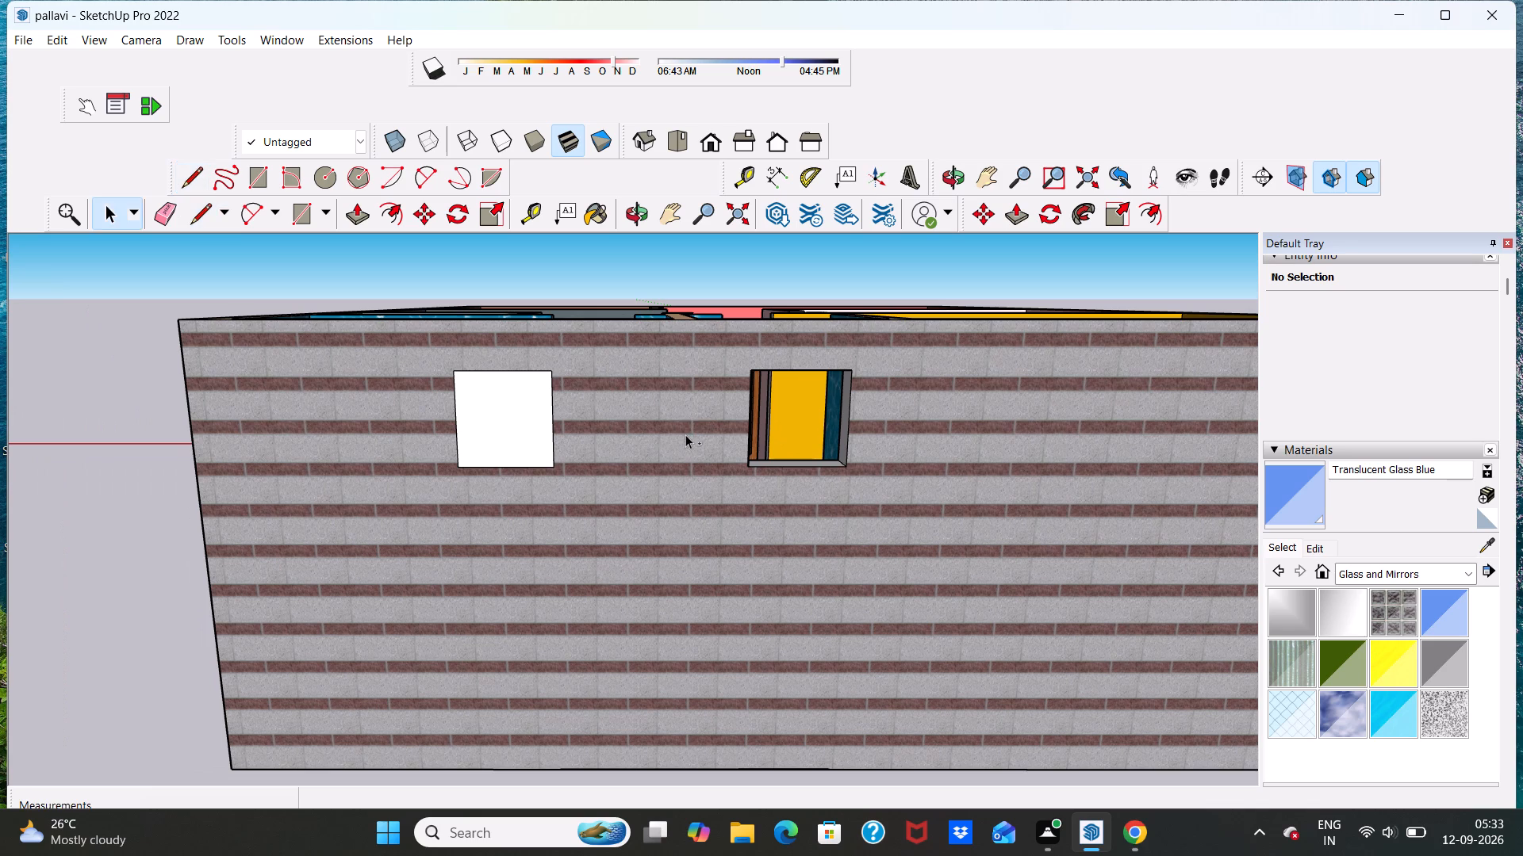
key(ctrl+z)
Close all three openings in the opposite side wall with faces by drawing a 3' line across each top edge.
scroll(677, 437, down, 12)
middle_drag(892, 472, 581, 484)
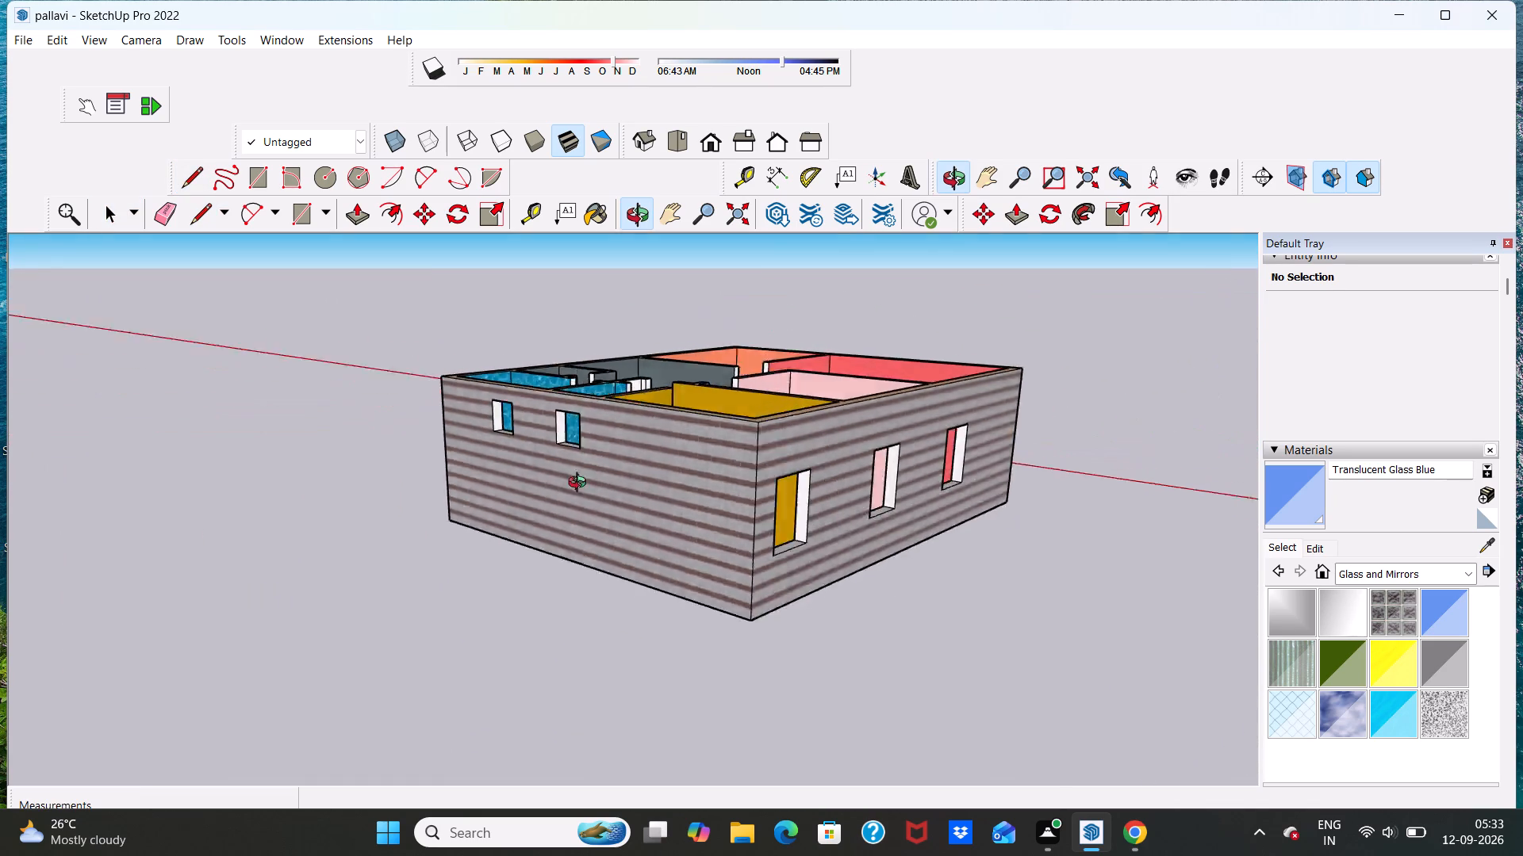
middle_drag(581, 484, 340, 493)
scroll(552, 545, up, 5)
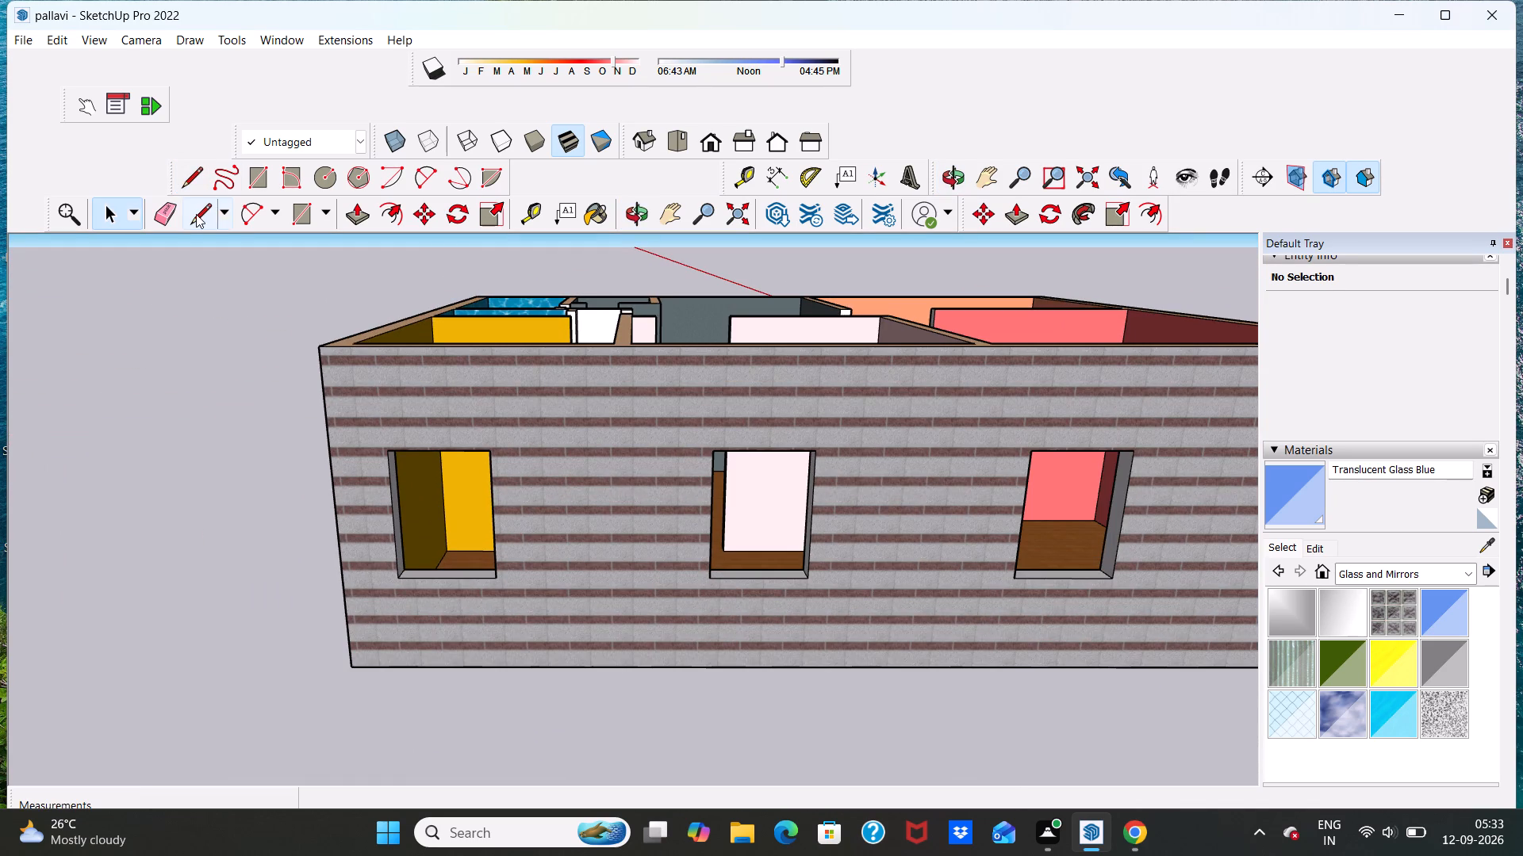
click(196, 214)
click(385, 452)
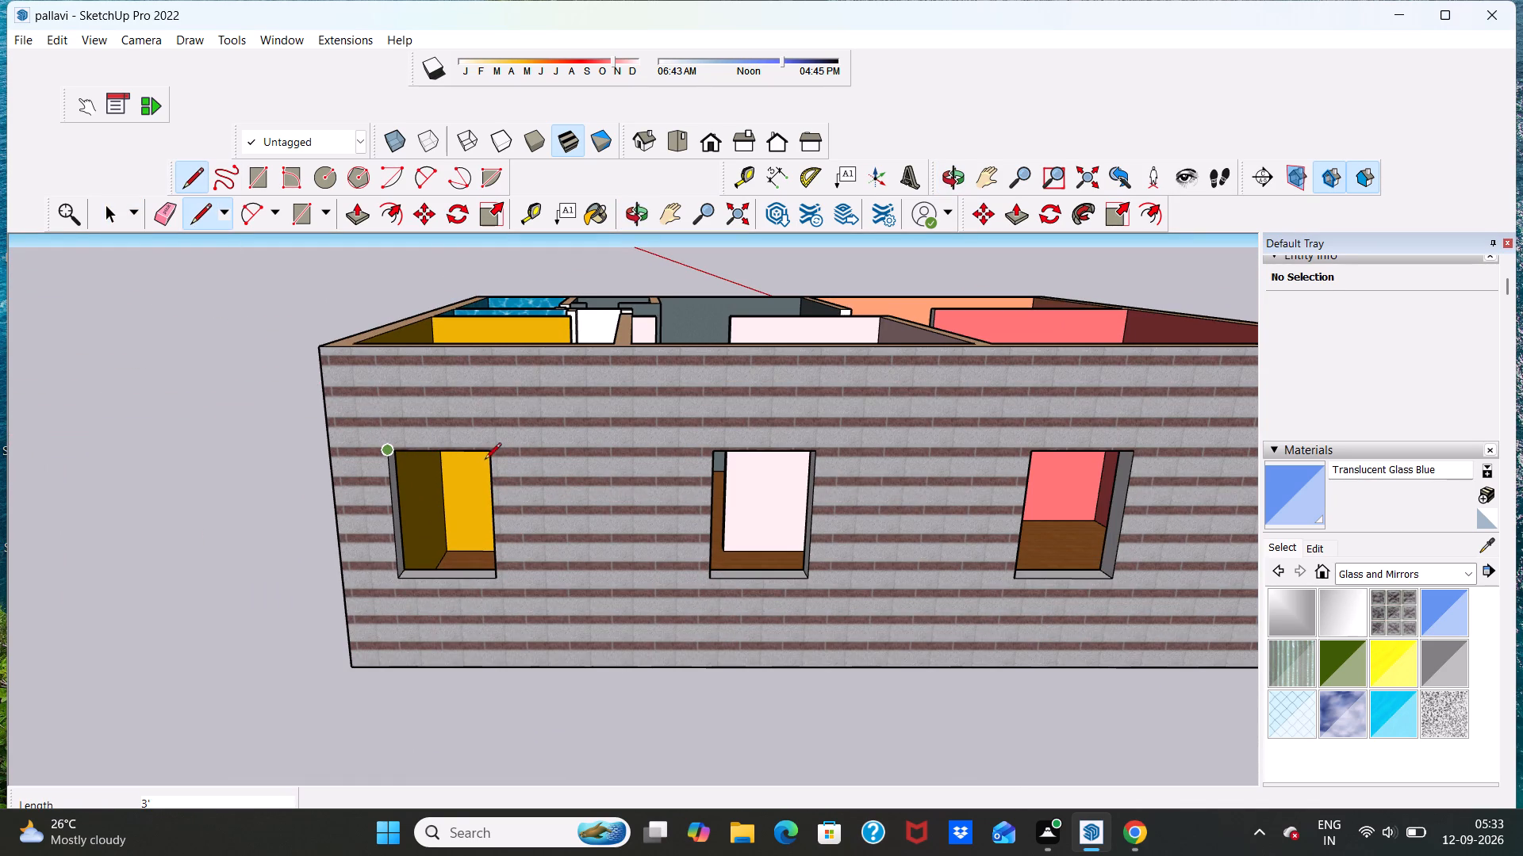
click(486, 458)
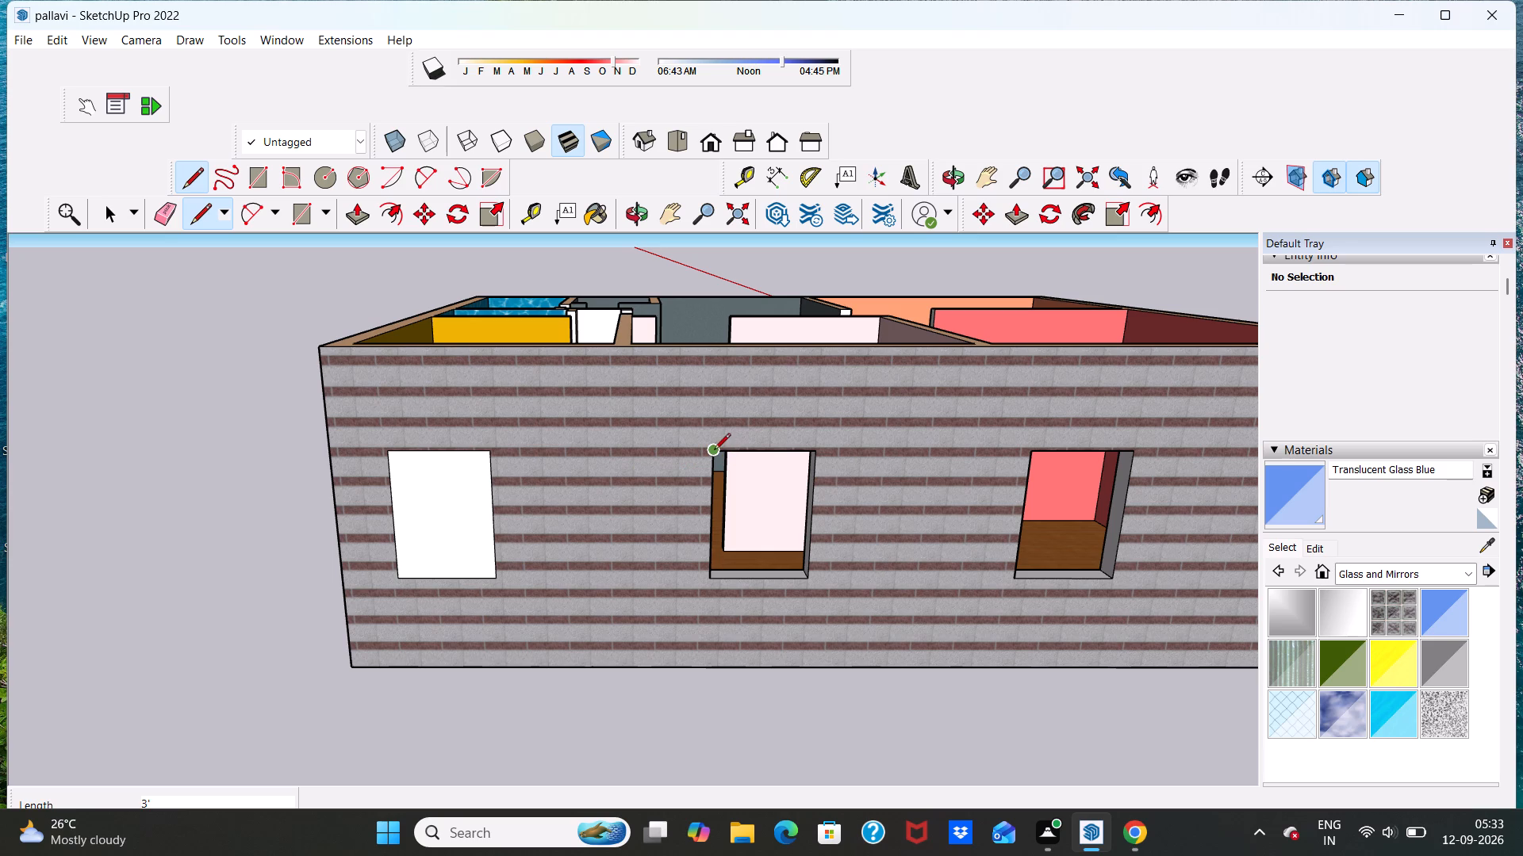
click(713, 450)
click(812, 453)
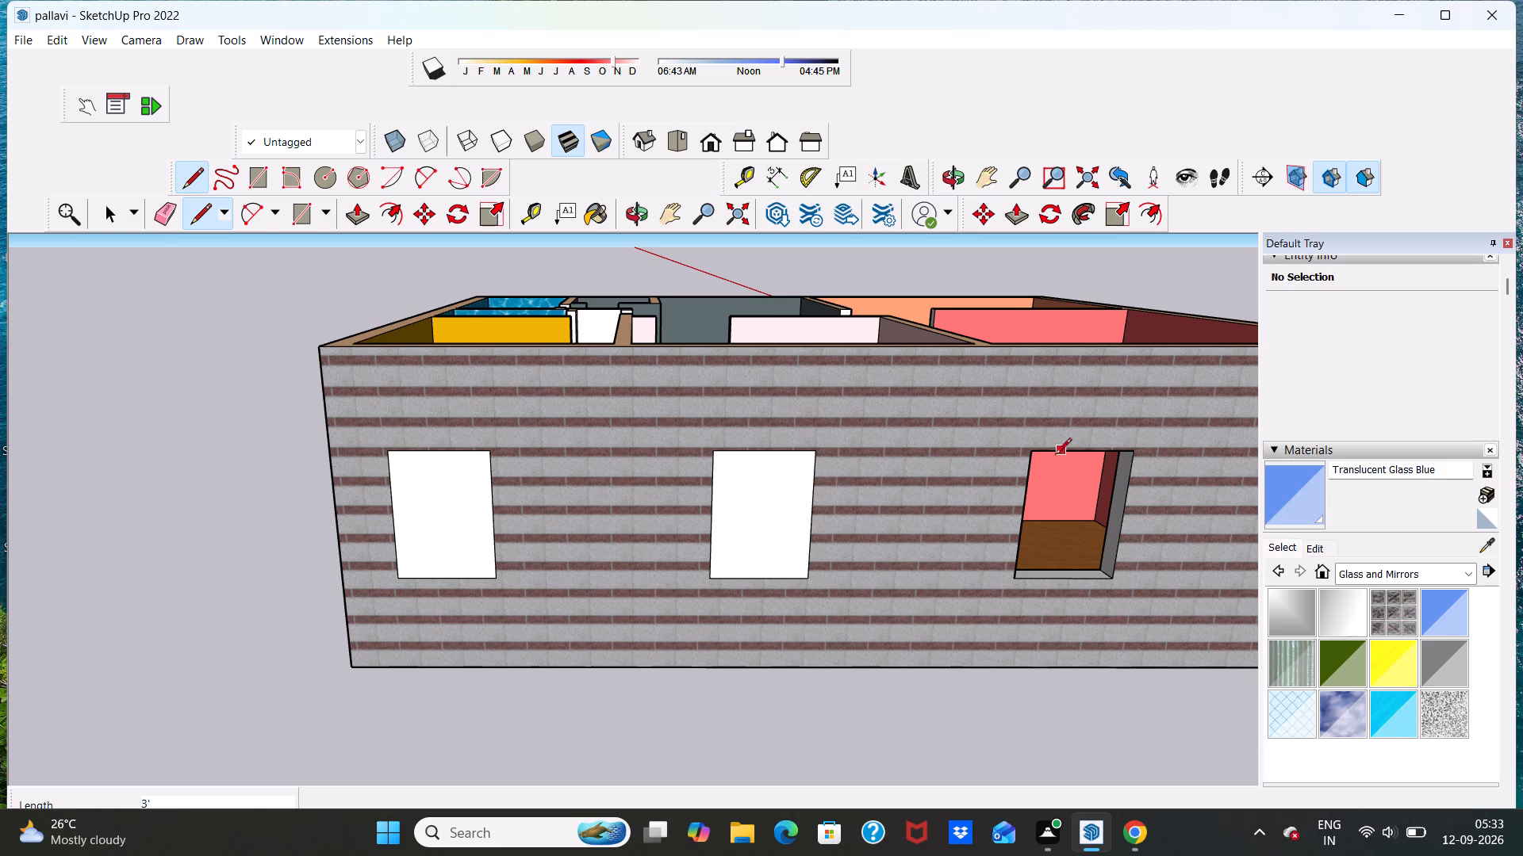
click(1031, 457)
click(1130, 454)
Offset the first two window faces of the three-window wall inward to outline their frames.
scroll(961, 420, down, 14)
middle_drag(1090, 445, 458, 392)
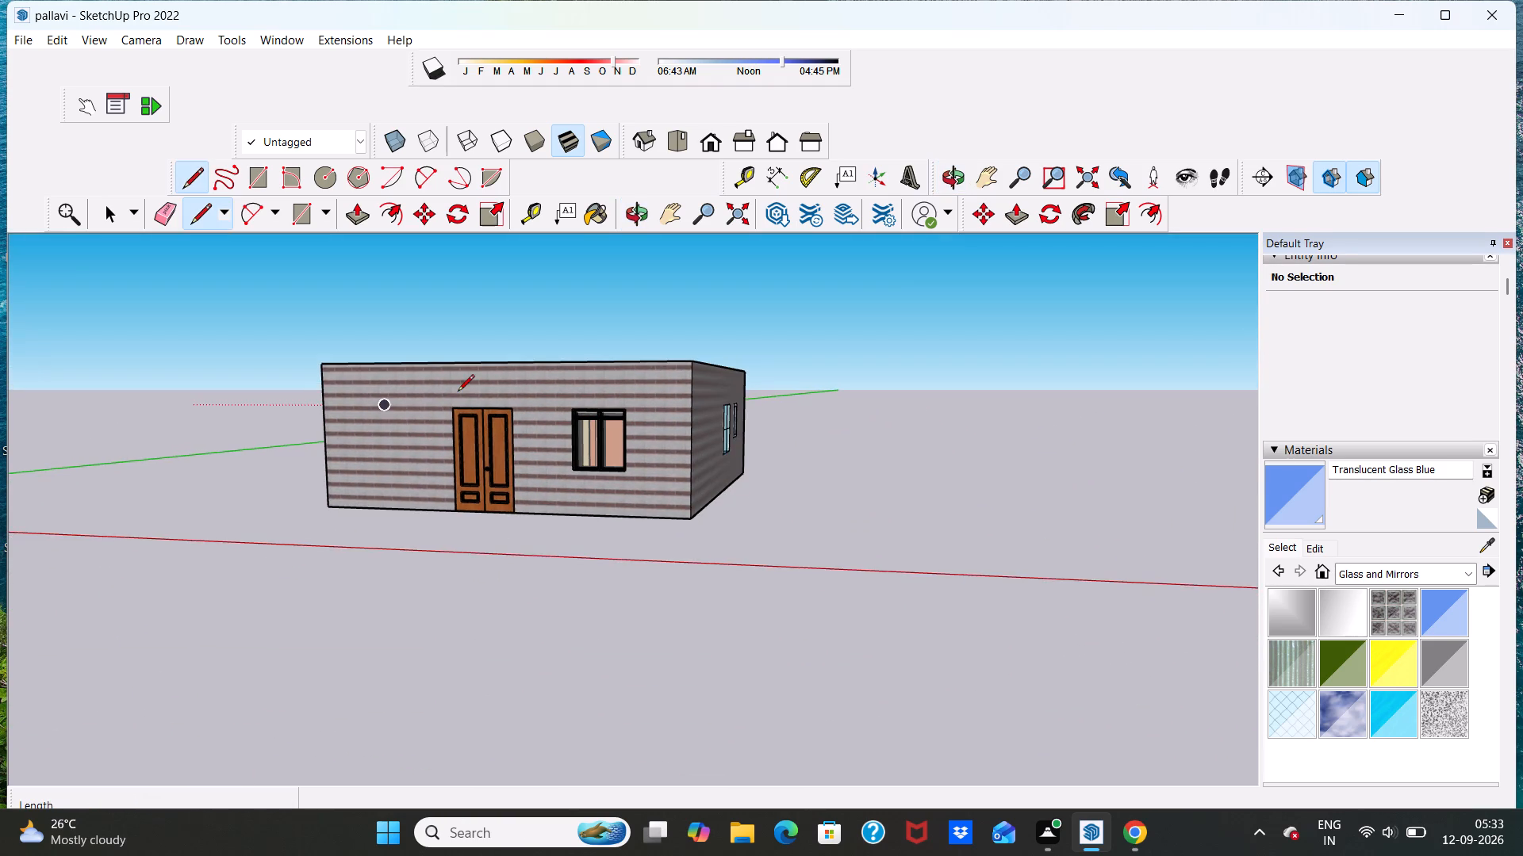
middle_drag(458, 391, 965, 426)
middle_drag(643, 465, 788, 441)
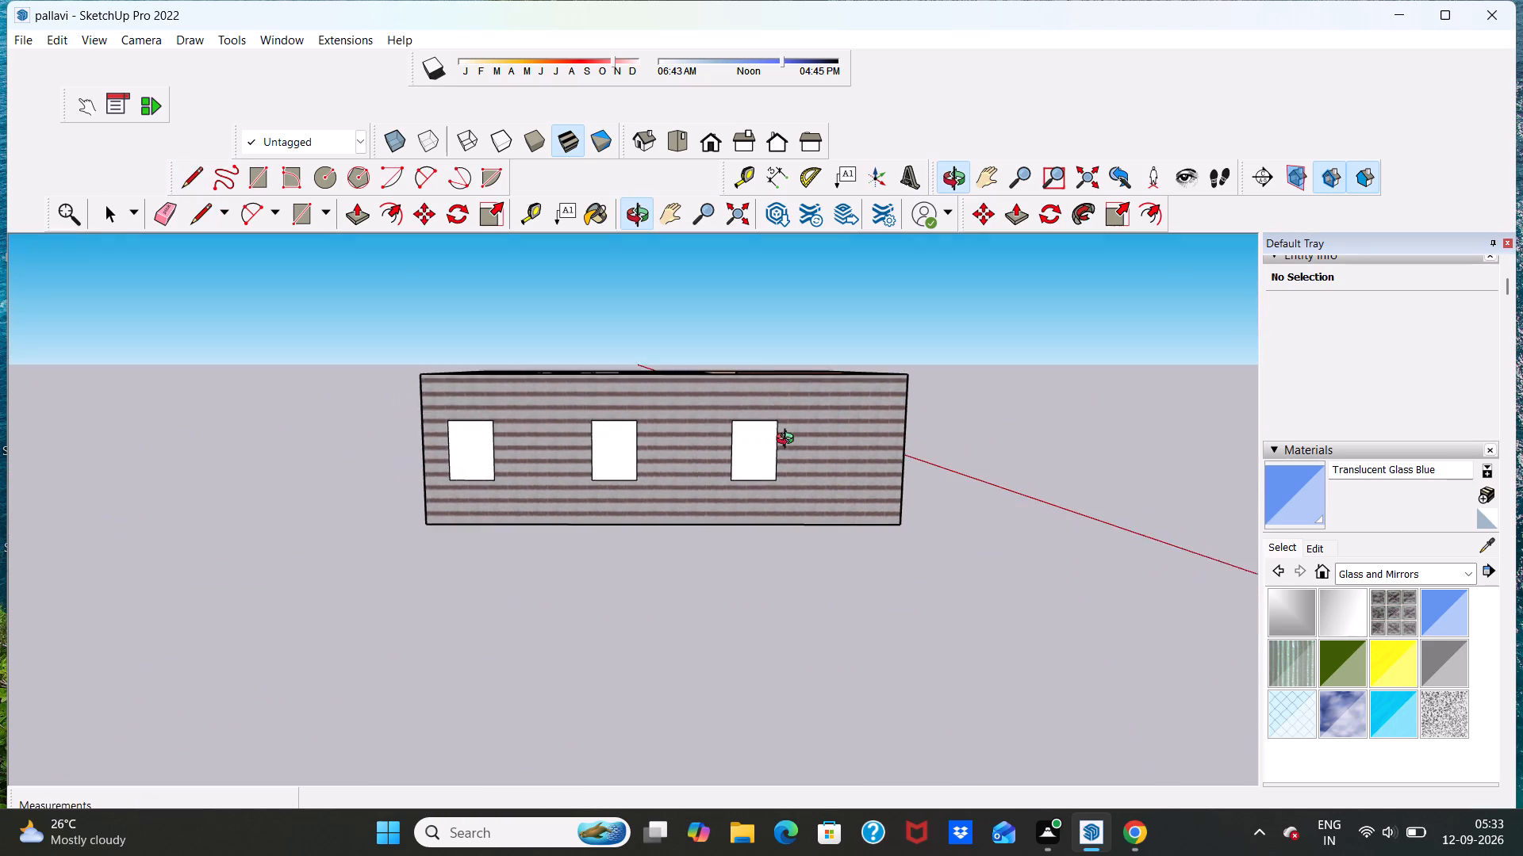
middle_drag(788, 441, 842, 453)
scroll(711, 472, up, 4)
scroll(516, 459, up, 2)
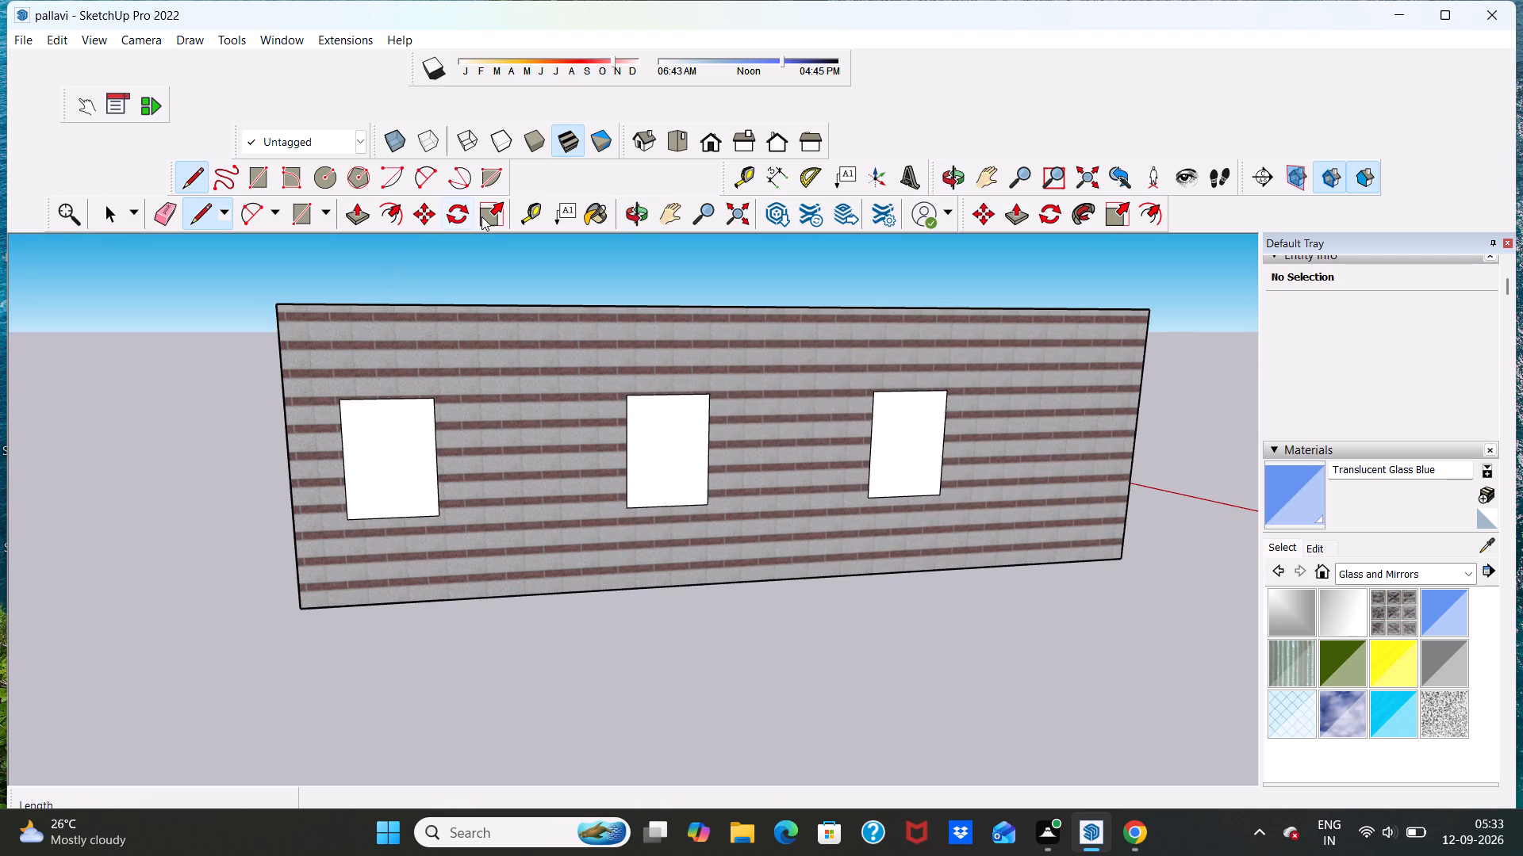
click(386, 209)
click(386, 405)
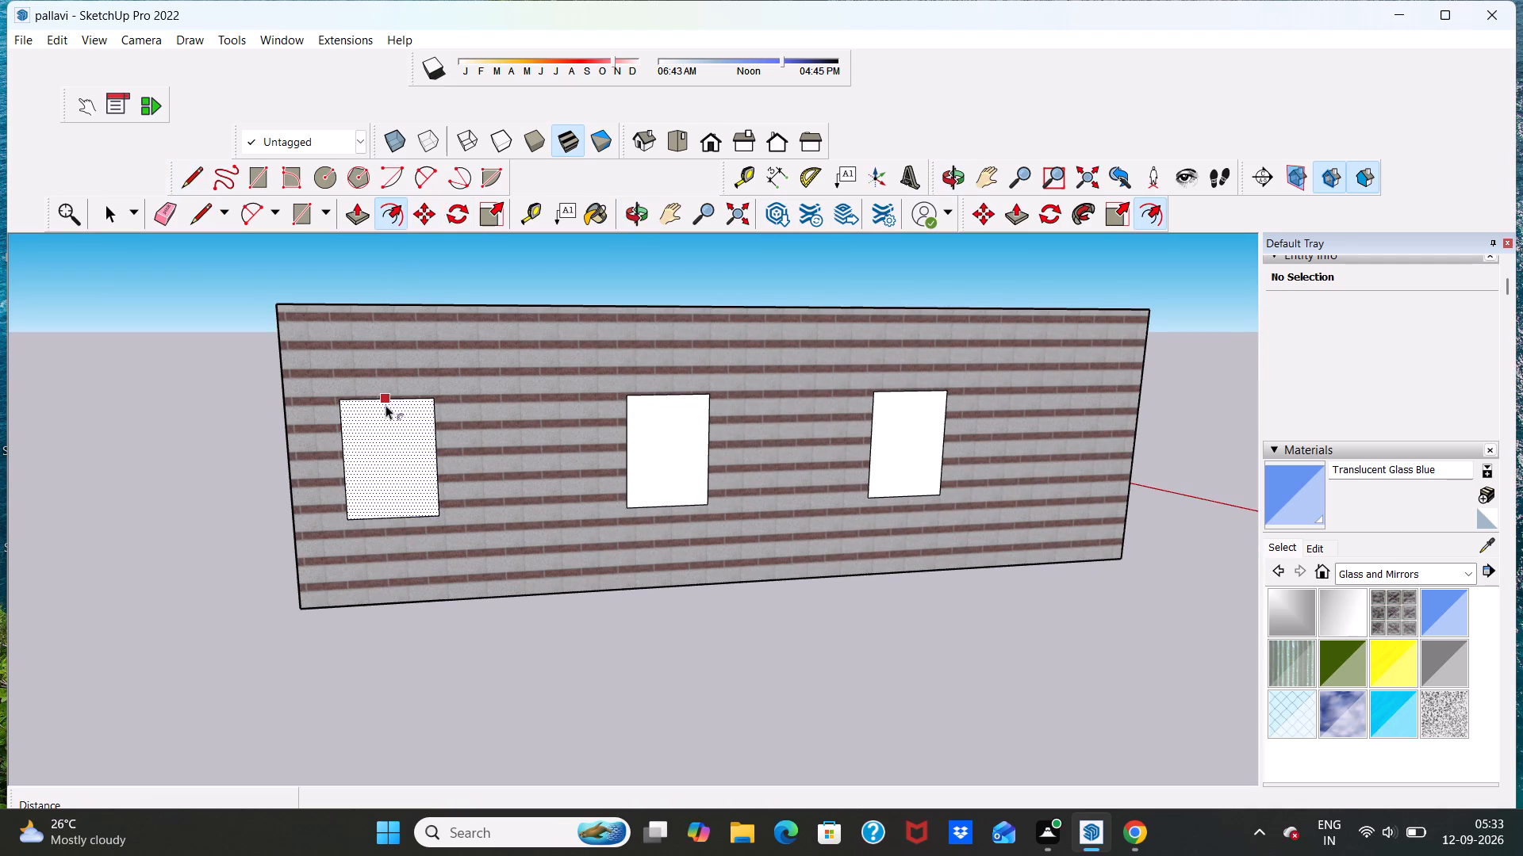
click(386, 415)
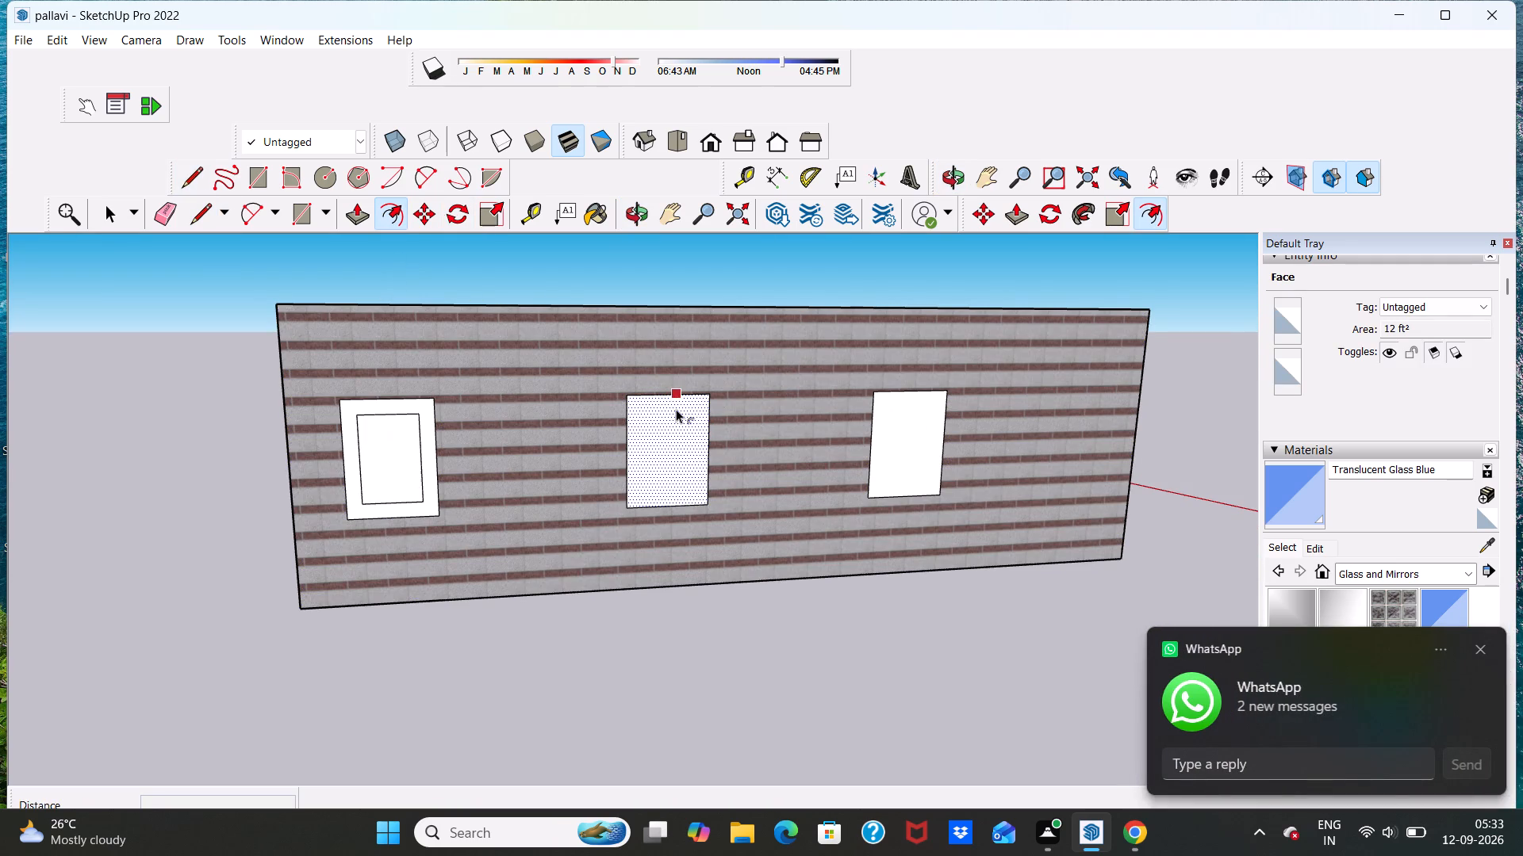
click(671, 398)
click(669, 412)
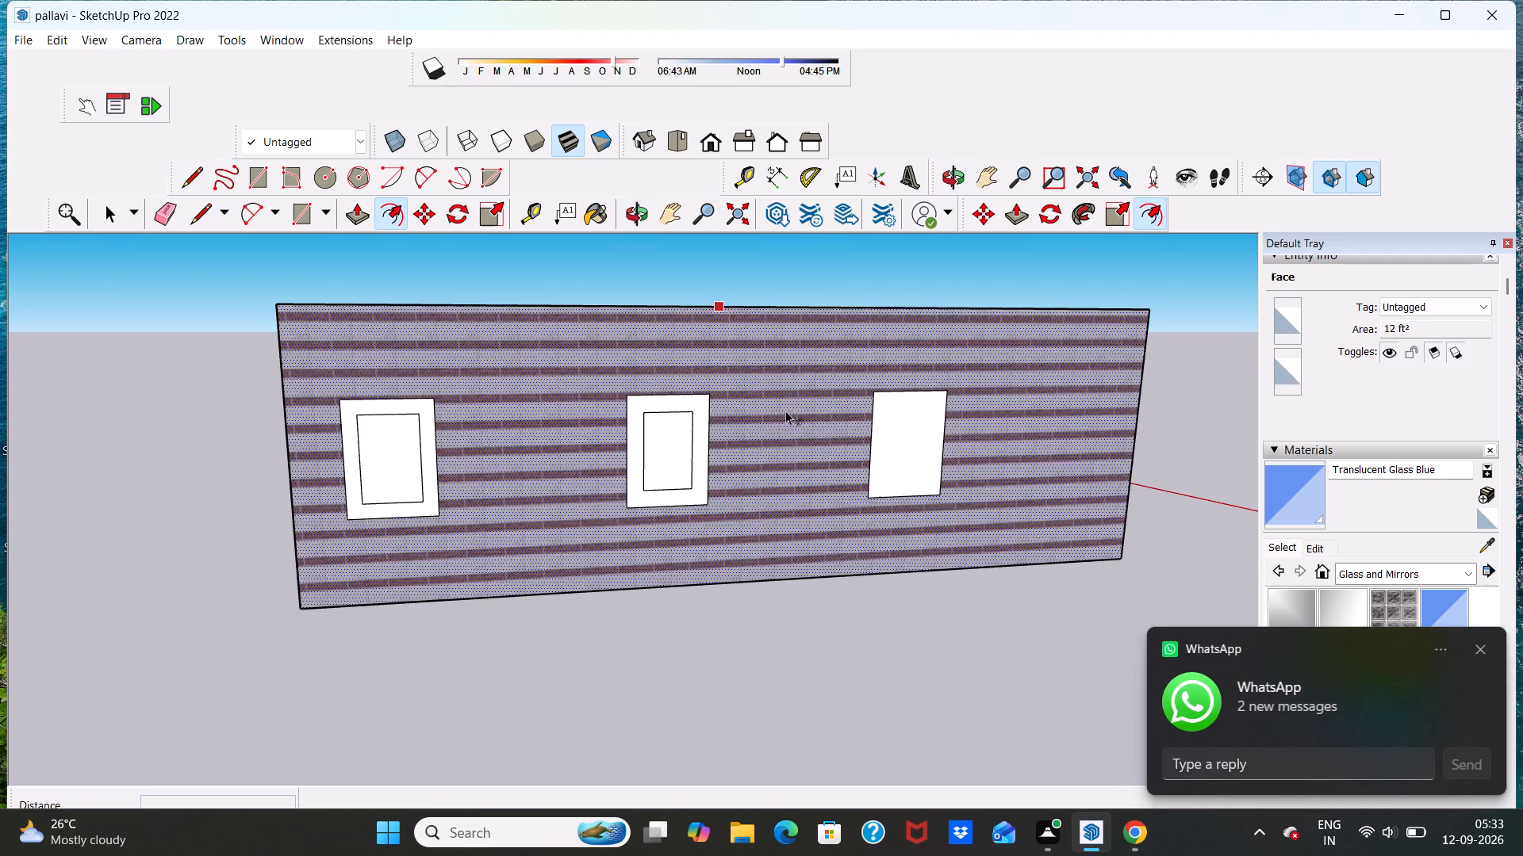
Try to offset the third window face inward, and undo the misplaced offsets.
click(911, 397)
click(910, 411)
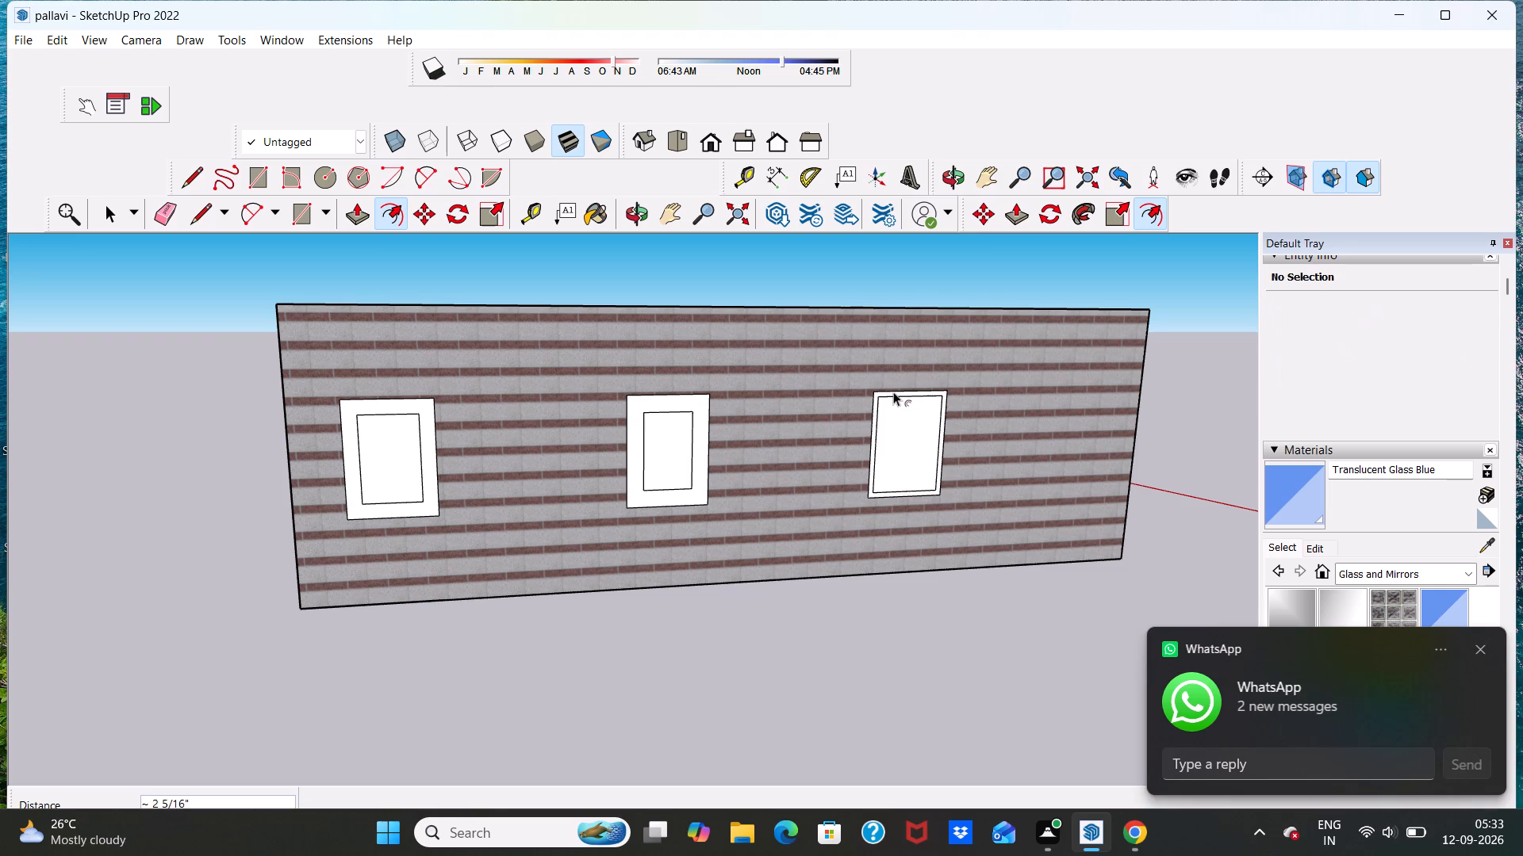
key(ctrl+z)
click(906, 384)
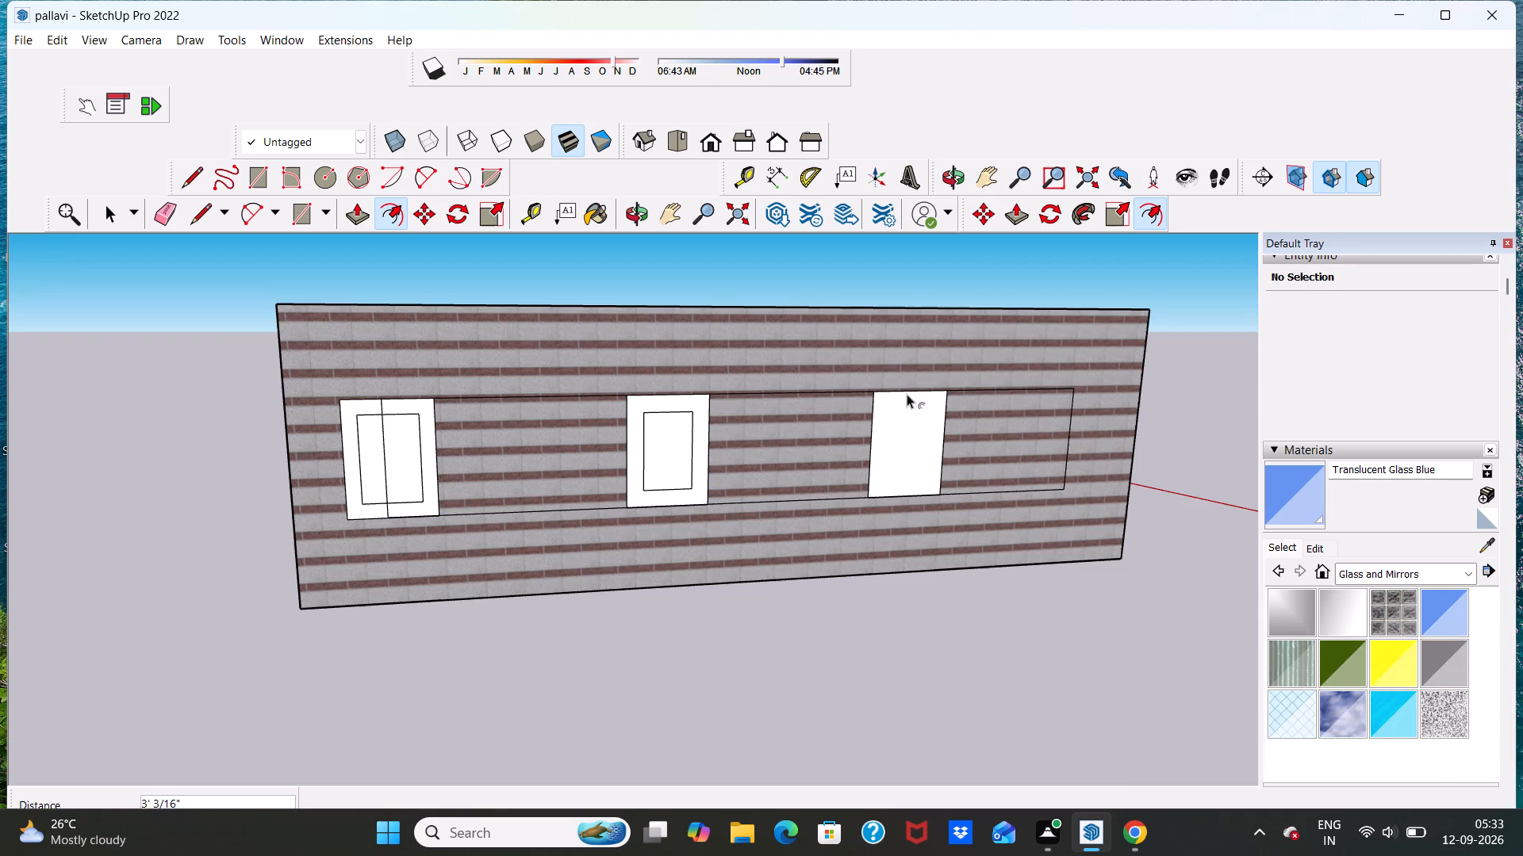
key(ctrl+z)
Offset the third window face inward by about 7" to outline its frame.
click(913, 394)
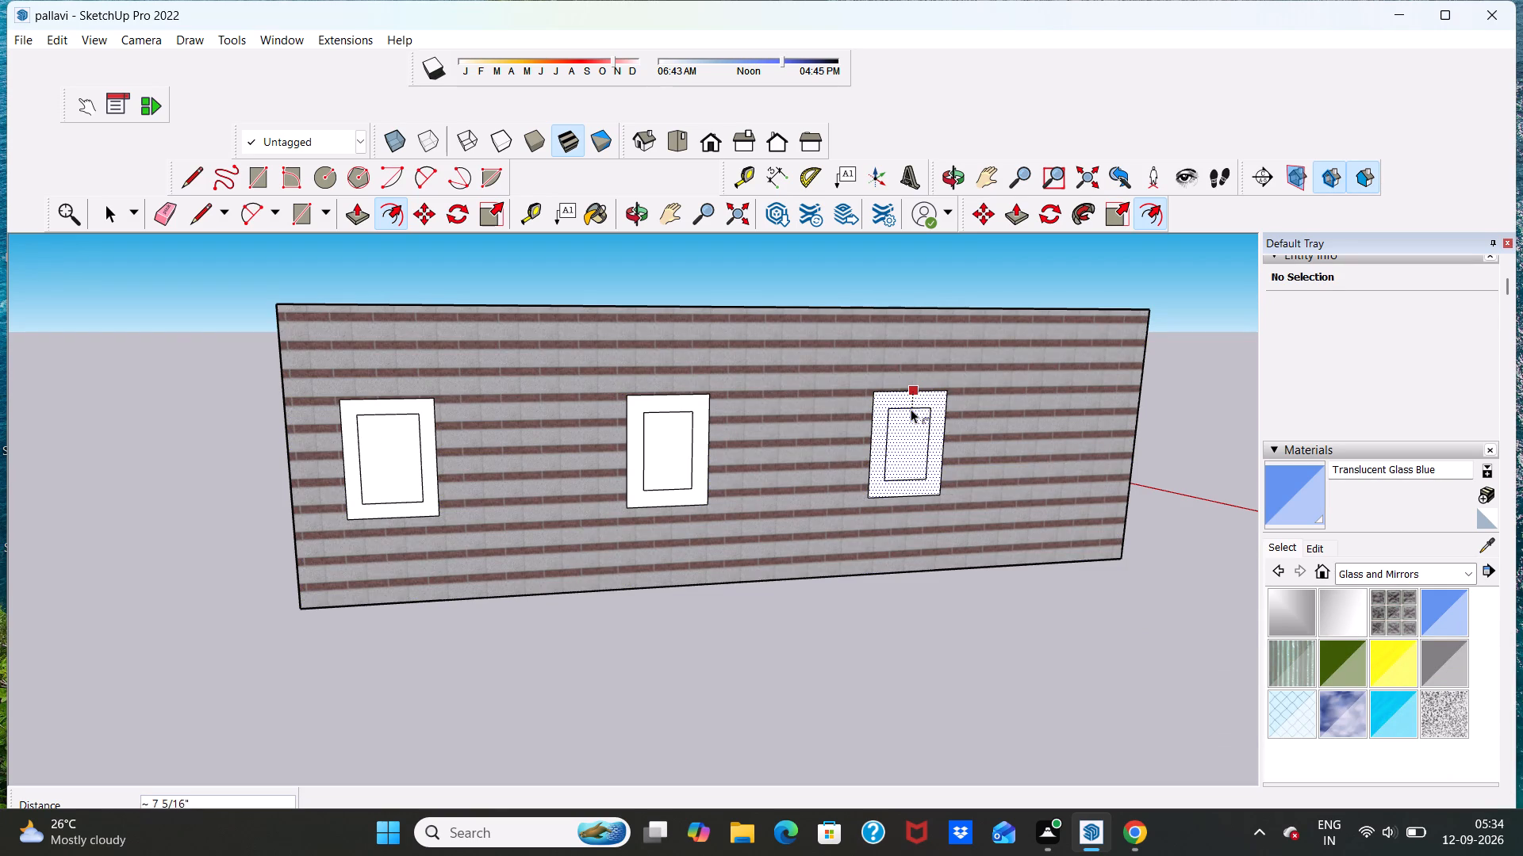
click(911, 409)
scroll(873, 431, down, 4)
scroll(910, 436, up, 7)
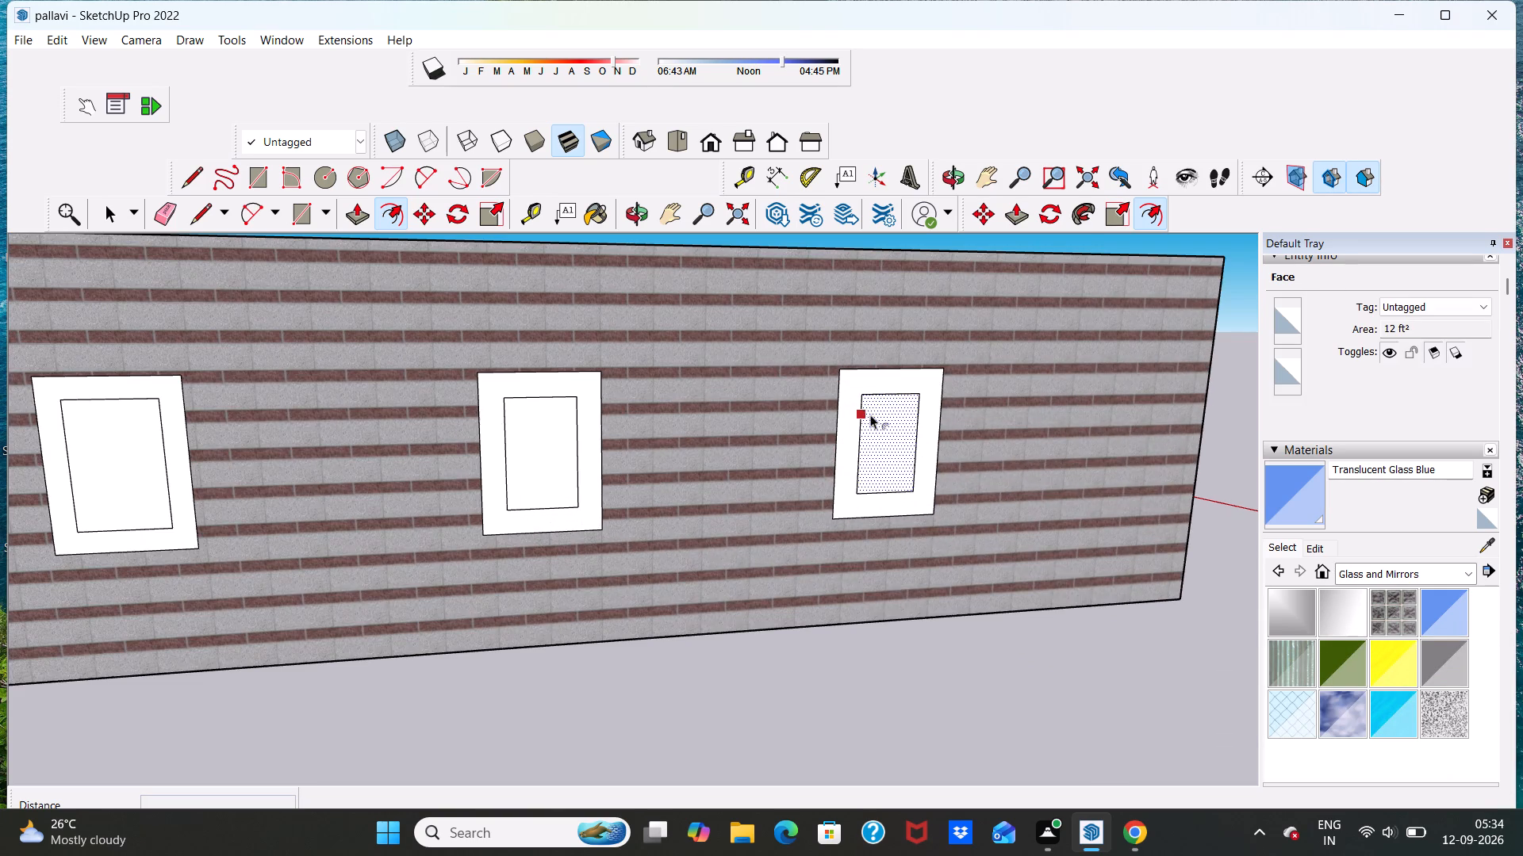
key(space)
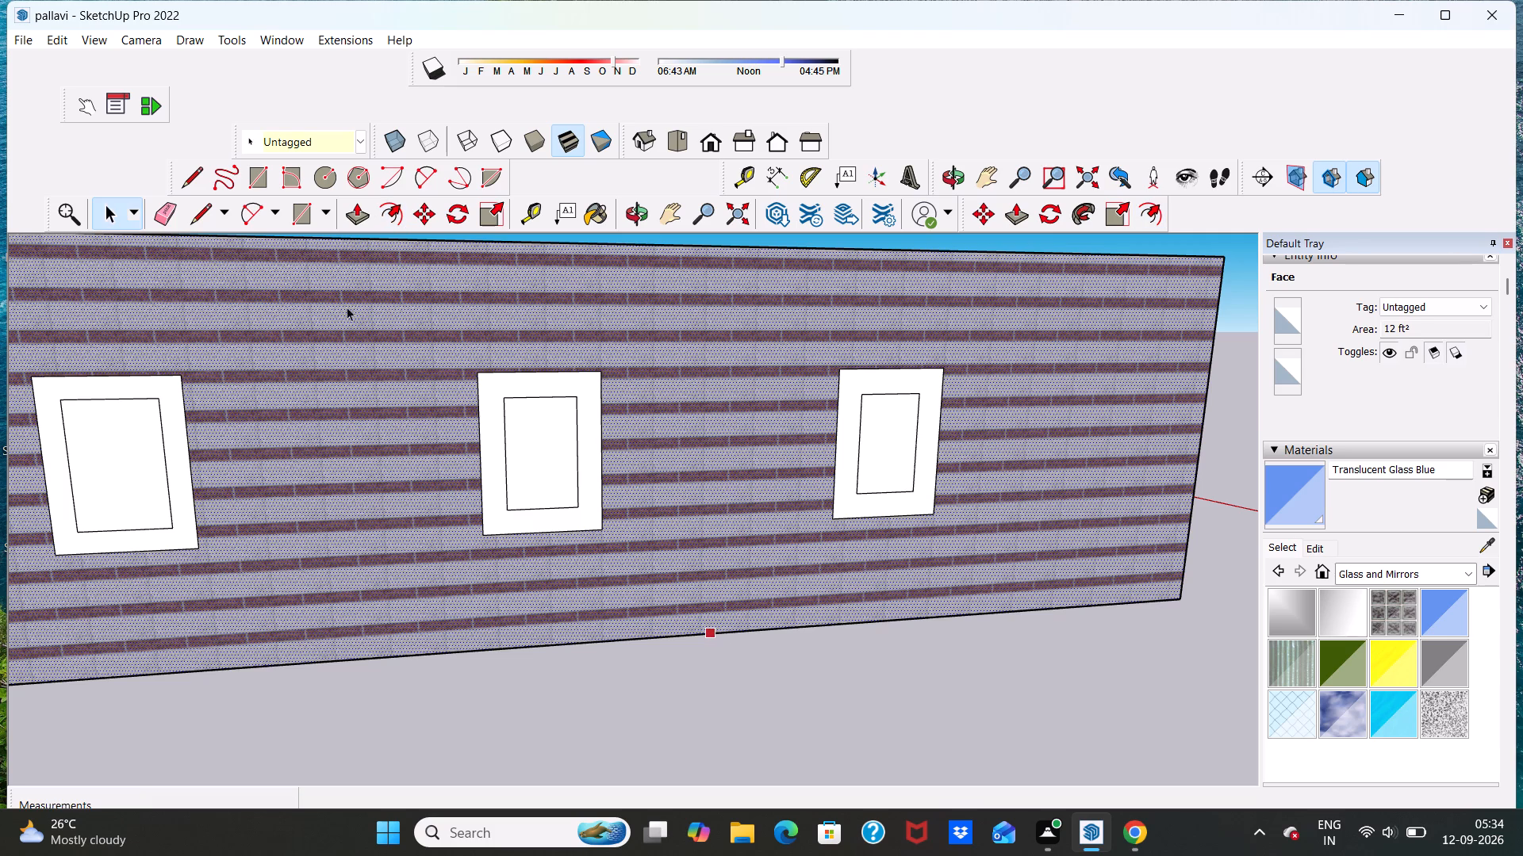
Divide the first window's inner face into four panes with one horizontal and one vertical line through its edge midpoints.
click(197, 208)
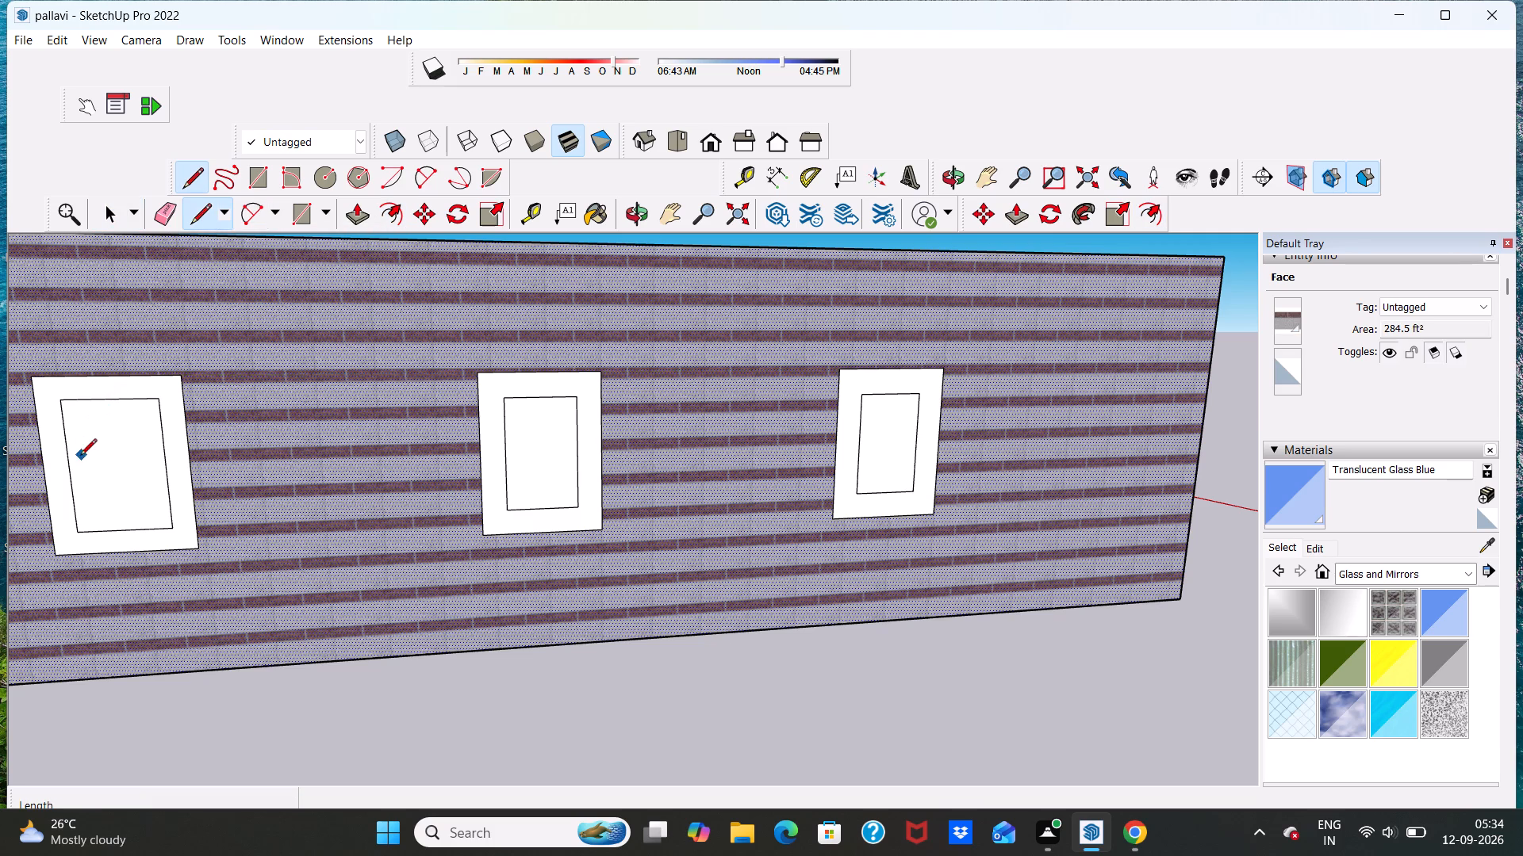
click(73, 463)
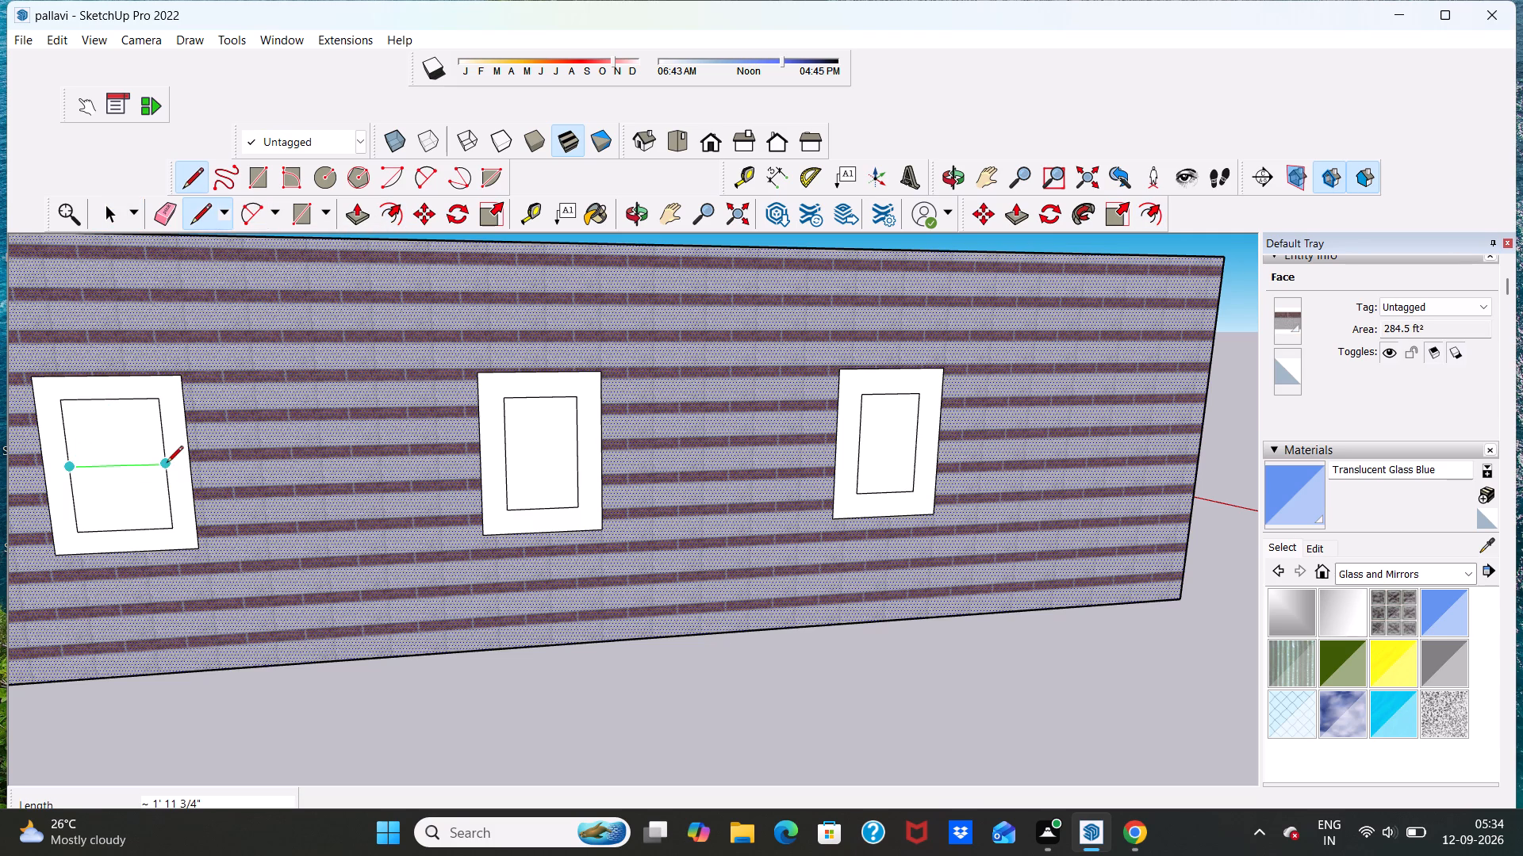
click(166, 462)
drag(111, 397, 108, 406)
click(124, 533)
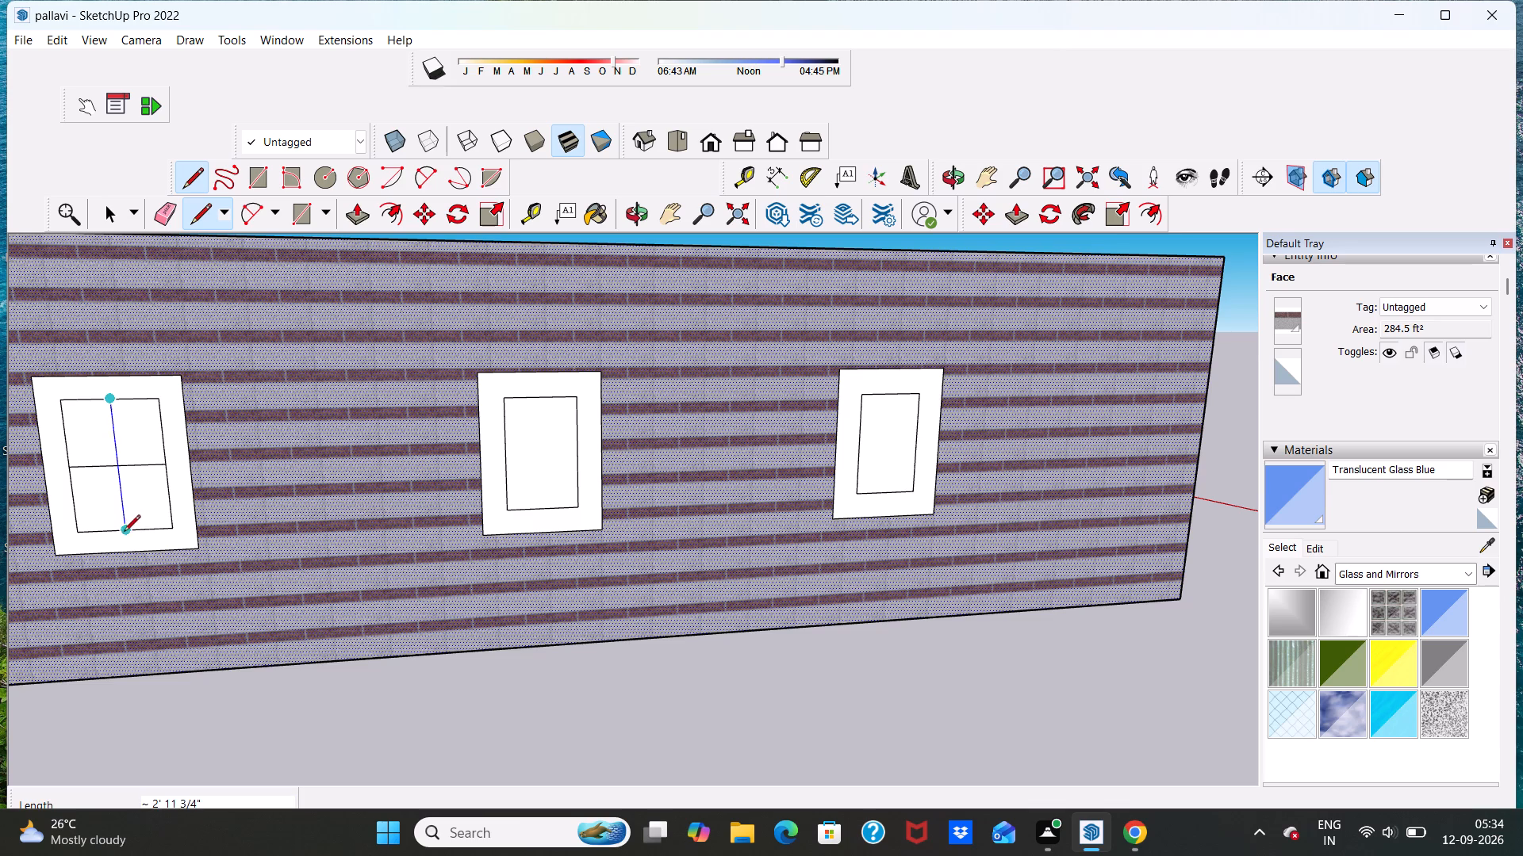
Divide the second and third windows' inner faces into four panes each with vertical and horizontal lines through their edge midpoints.
click(544, 399)
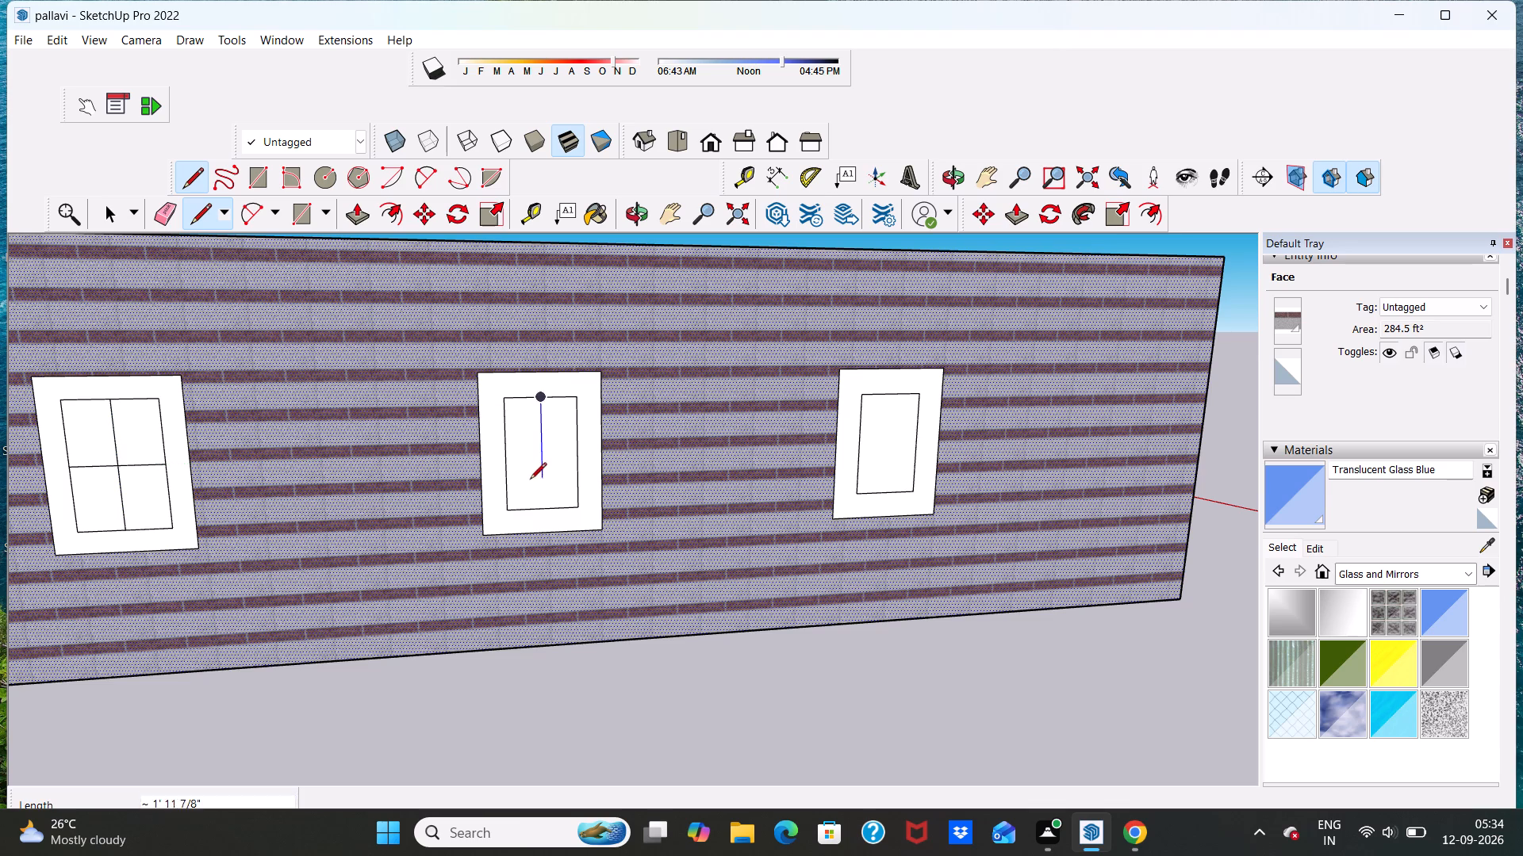
click(540, 506)
click(508, 455)
click(576, 456)
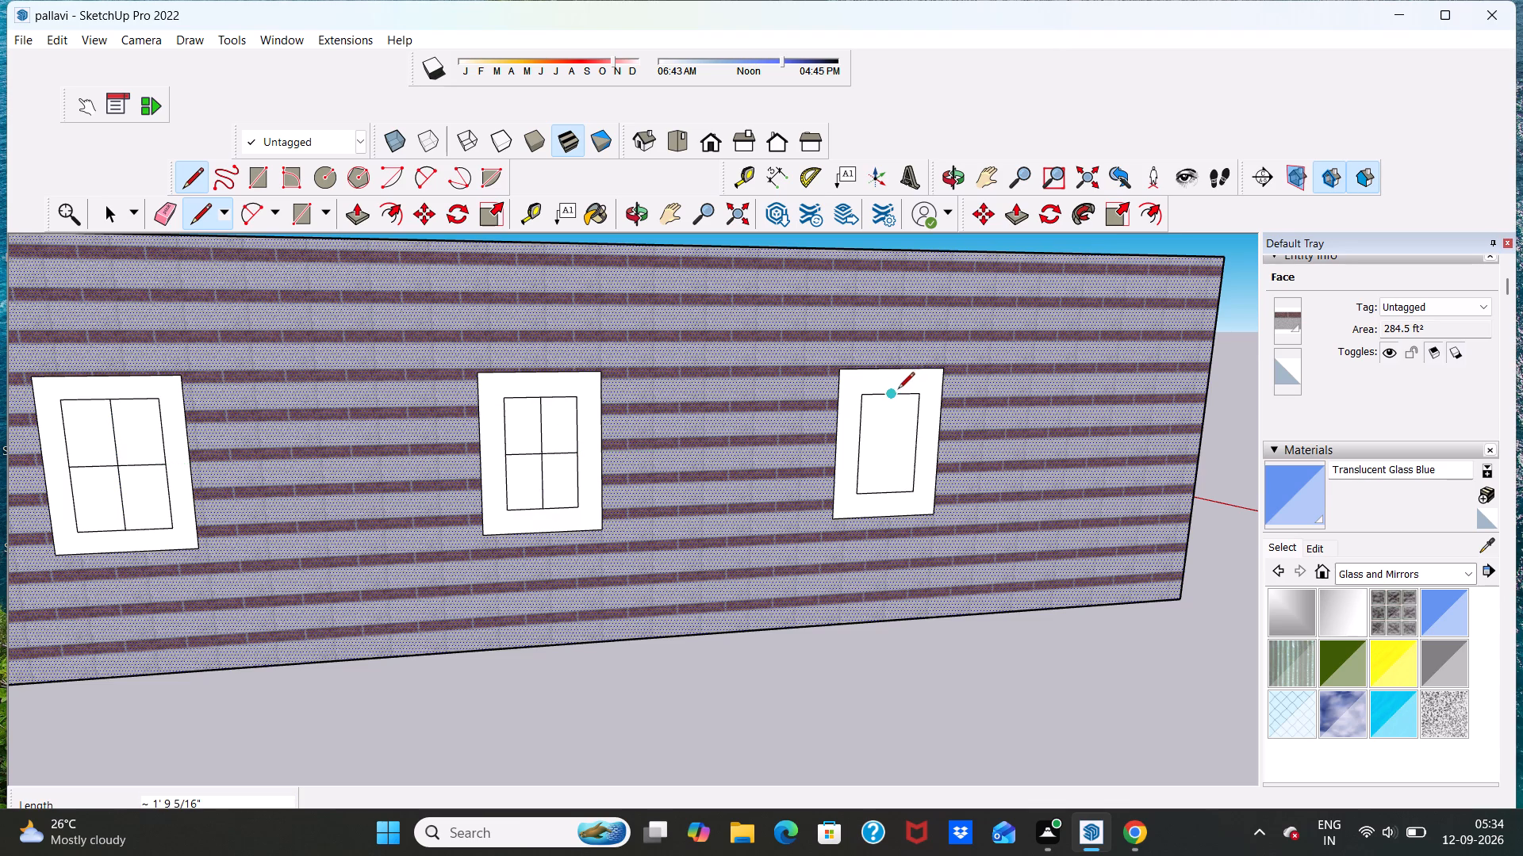
click(885, 394)
click(880, 489)
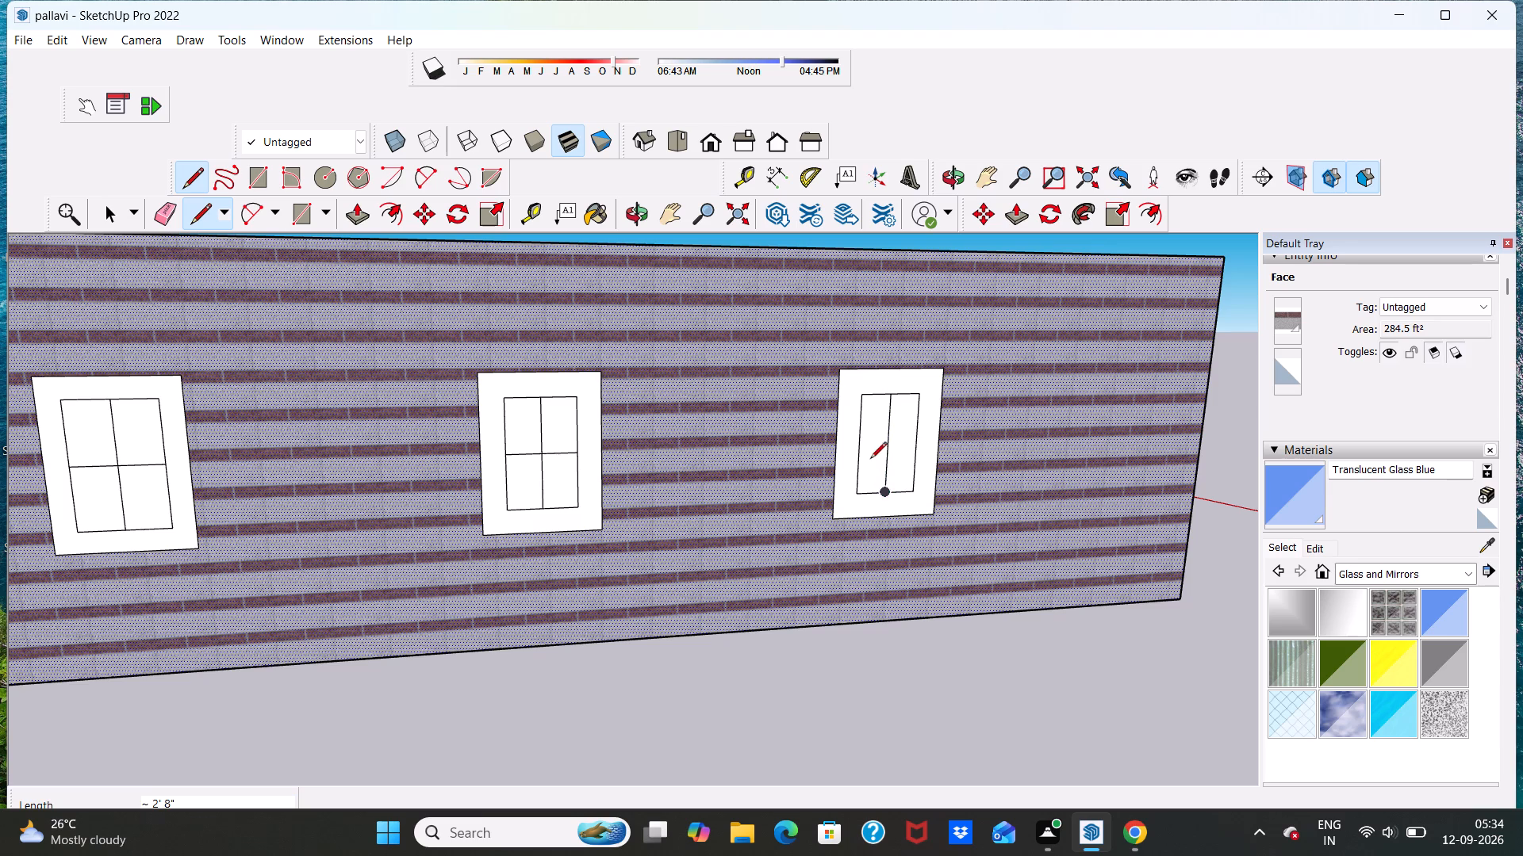
click(859, 445)
click(911, 442)
Paint the third window's four panes with the Translucent Glass Tinted material.
scroll(911, 427, down, 13)
scroll(953, 431, up, 7)
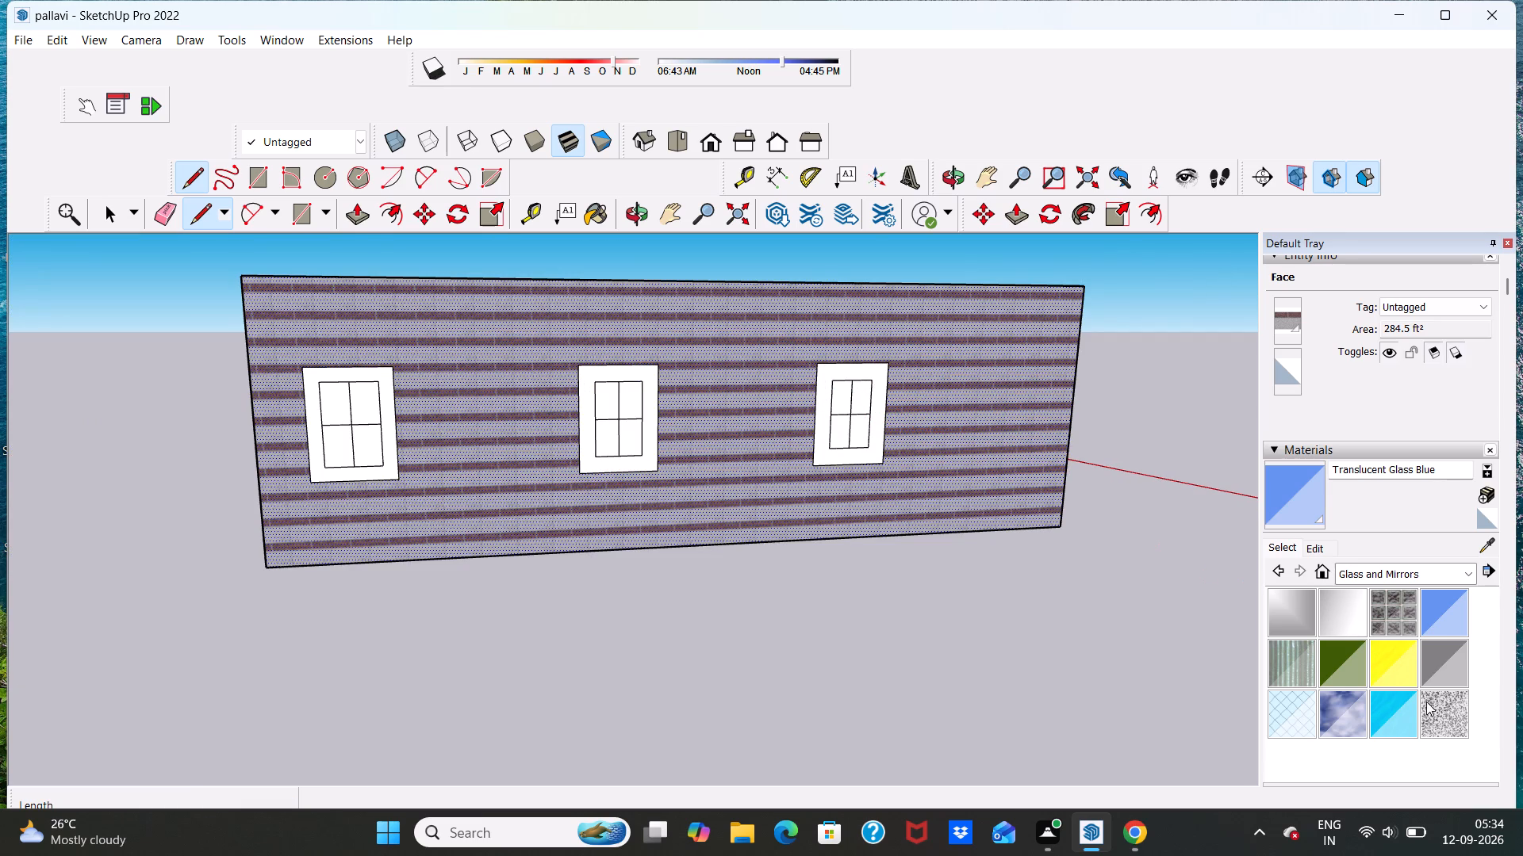
click(1402, 719)
scroll(873, 409, up, 5)
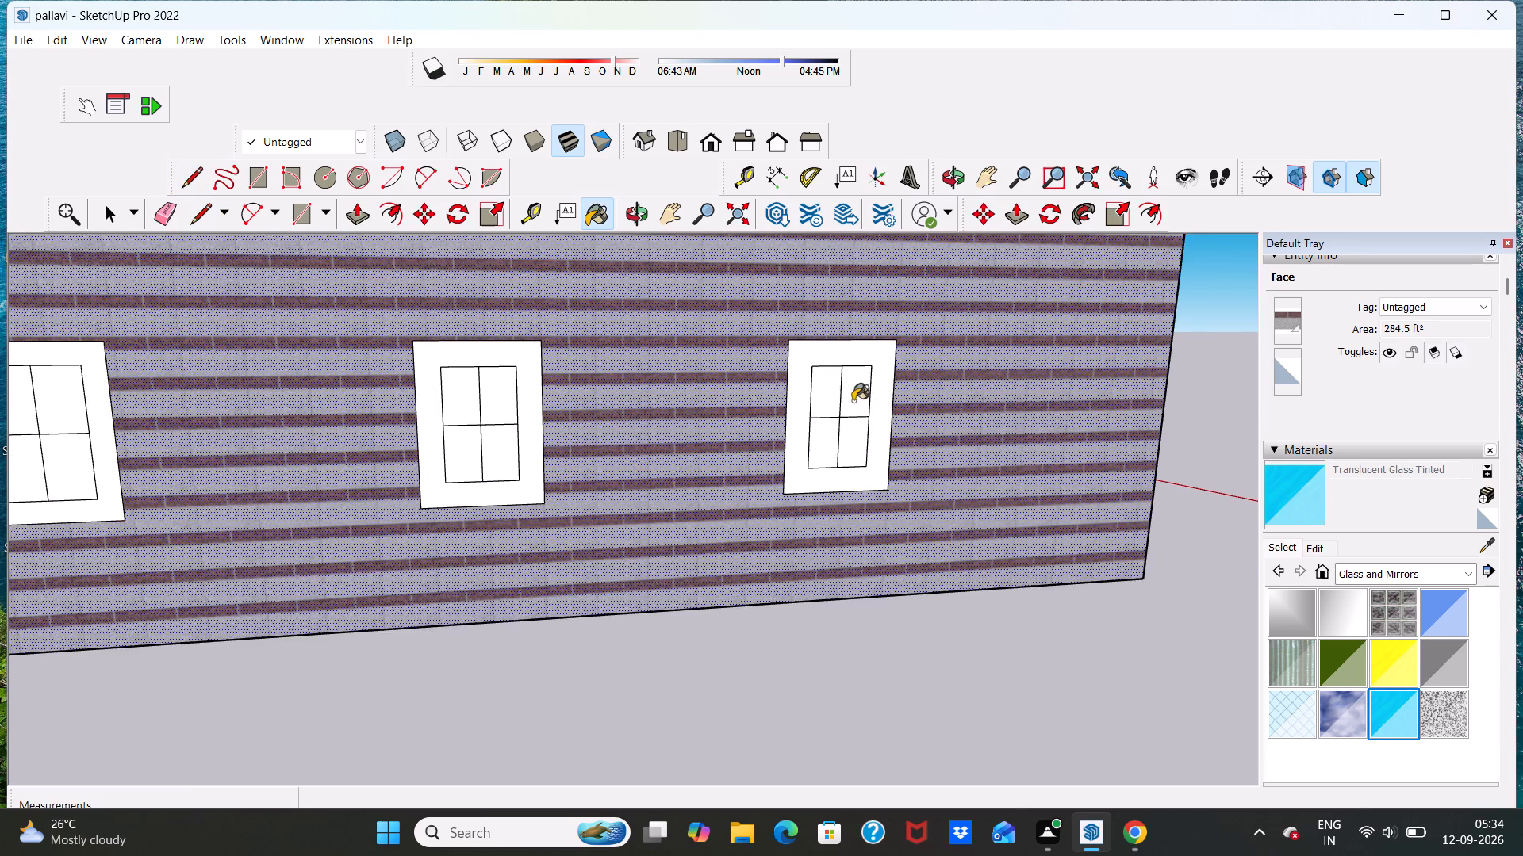
click(853, 400)
click(816, 400)
click(819, 447)
click(850, 450)
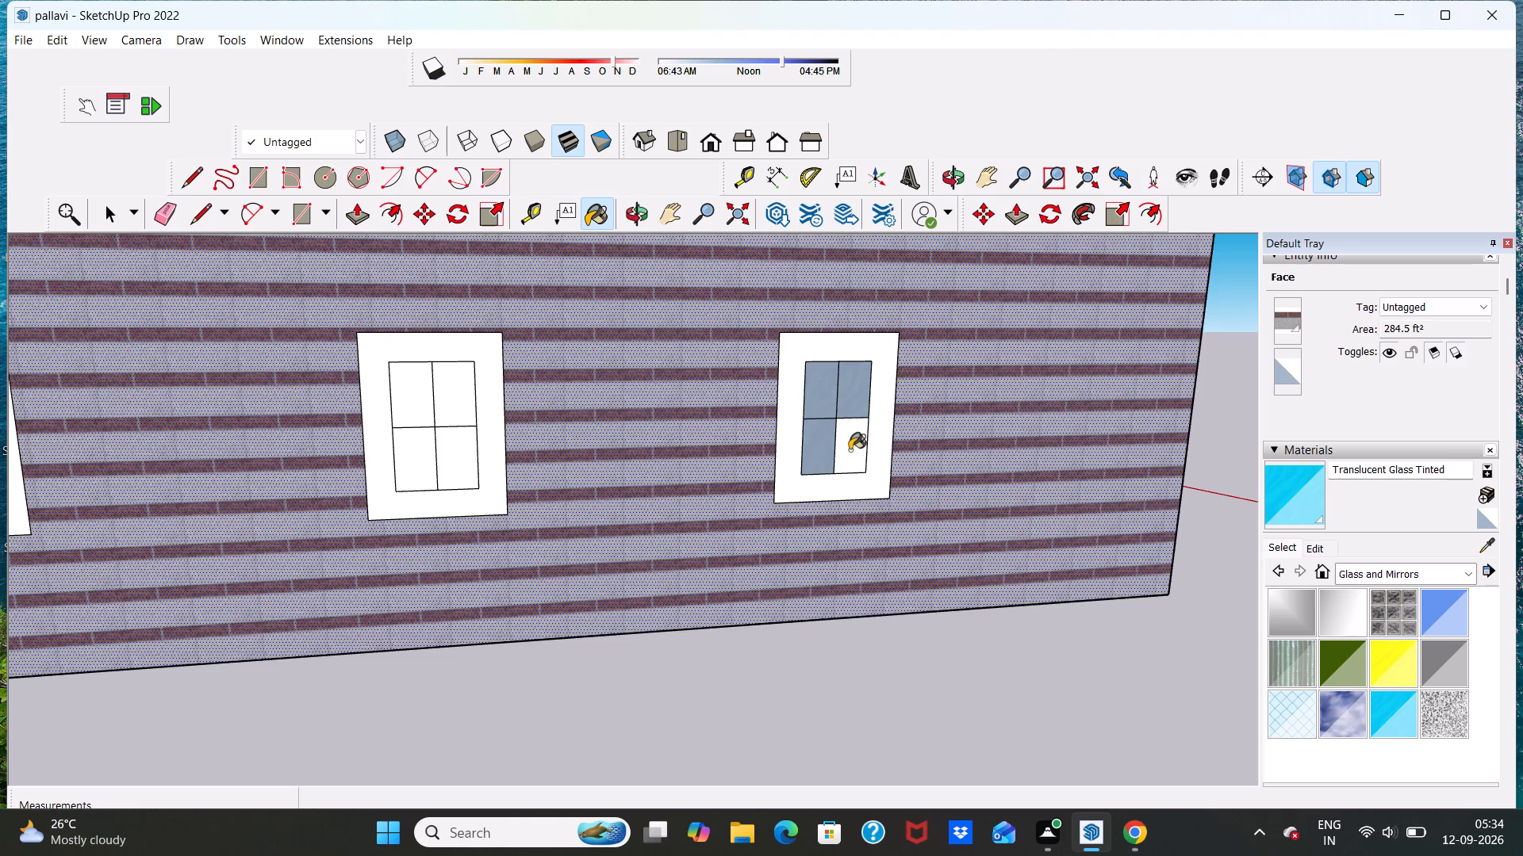
Paint the middle window's four panes with Translucent Glass Tinted.
scroll(856, 424, down, 9)
scroll(646, 430, up, 11)
click(708, 395)
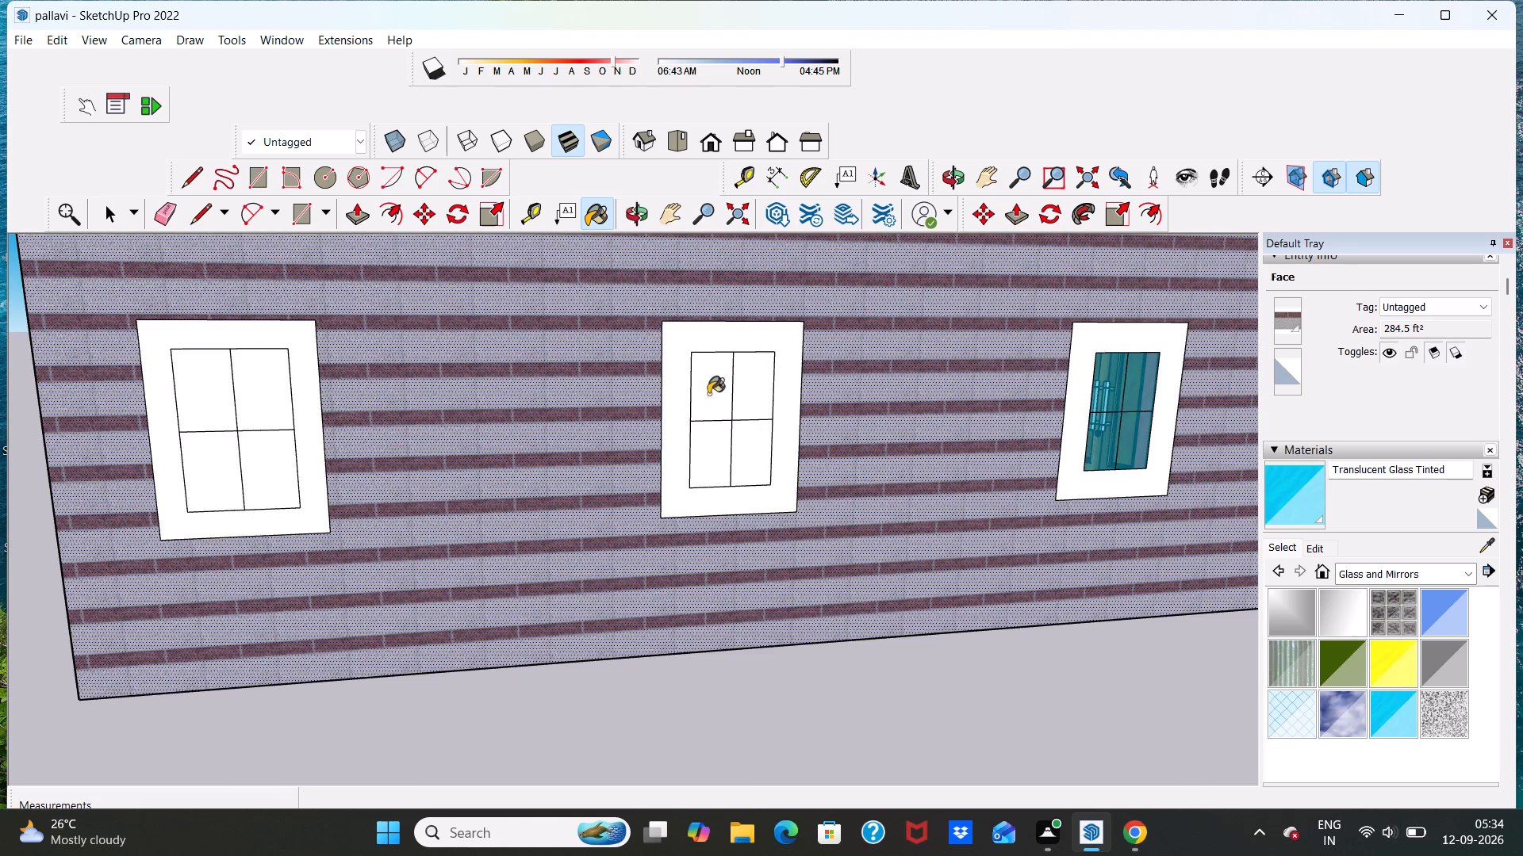
click(773, 400)
click(774, 461)
click(722, 467)
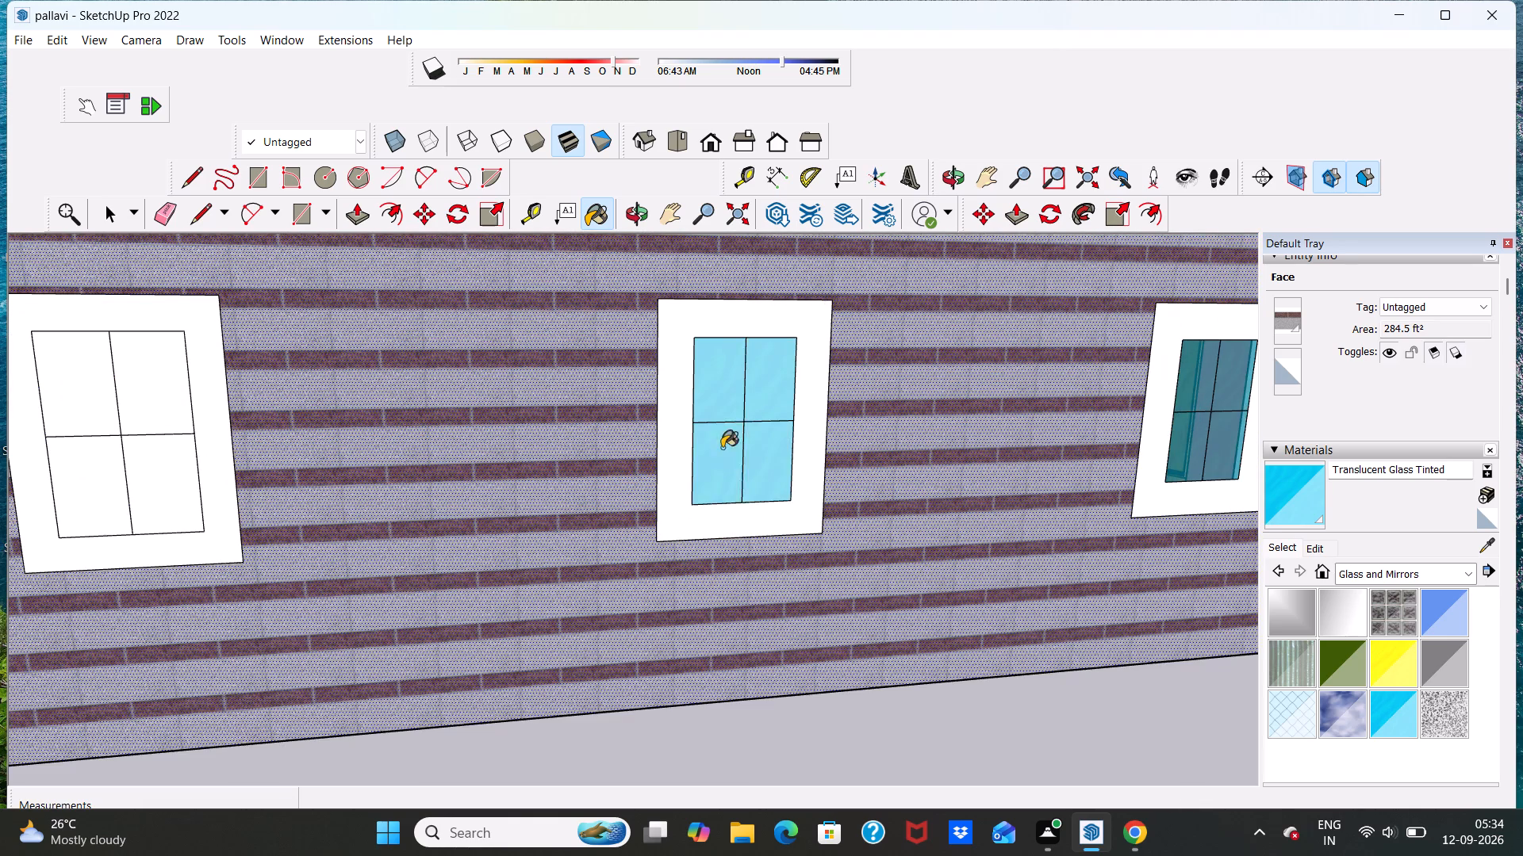
Paint the first window's four panes with Translucent Glass Tinted and finish painting.
scroll(729, 438, down, 13)
scroll(582, 442, up, 13)
click(527, 393)
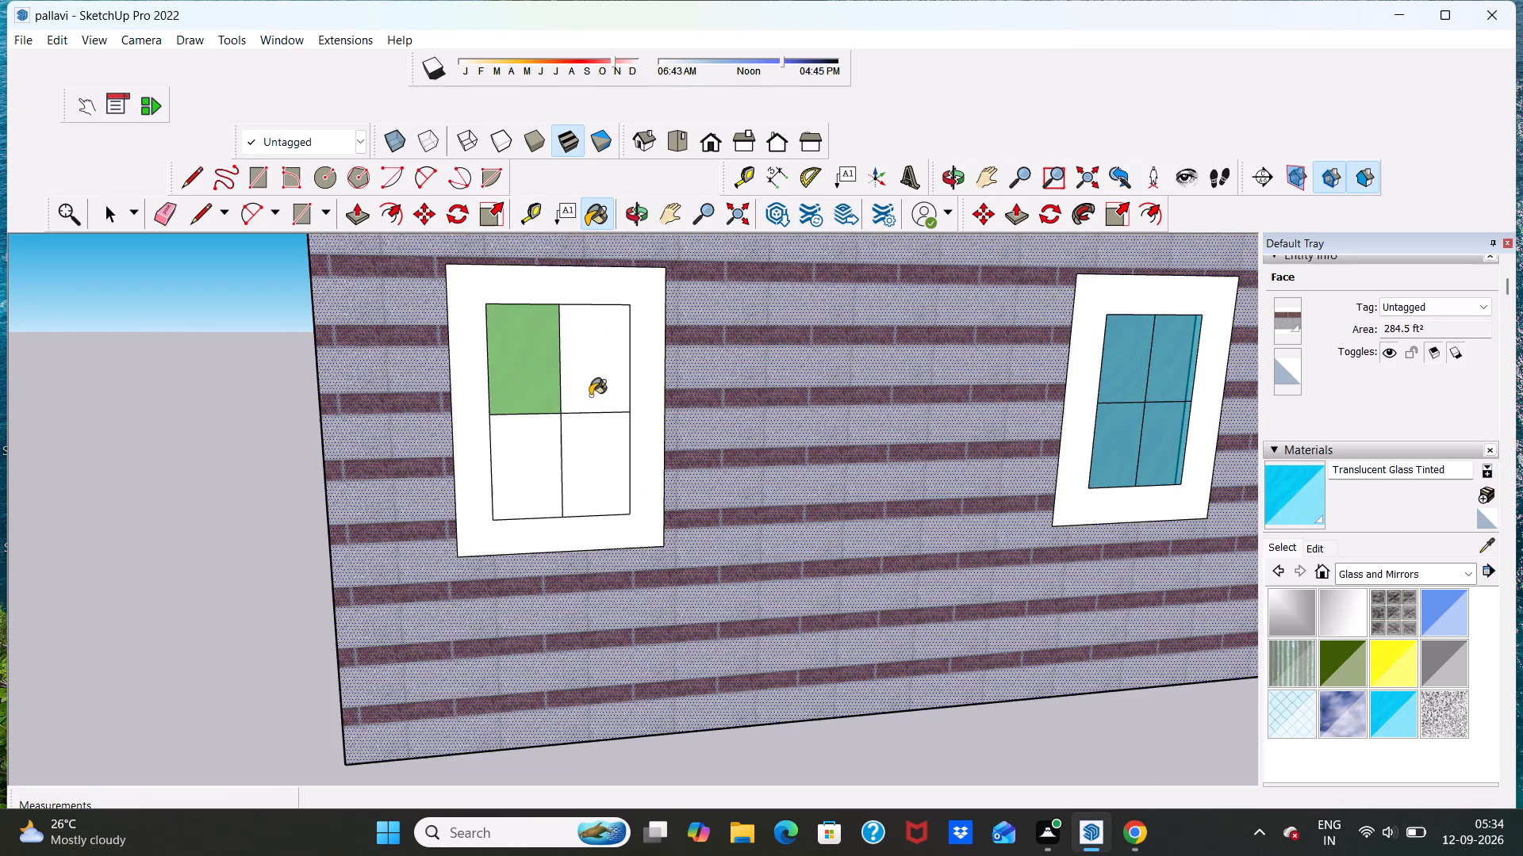
click(590, 396)
click(589, 456)
click(535, 457)
scroll(566, 432, down, 15)
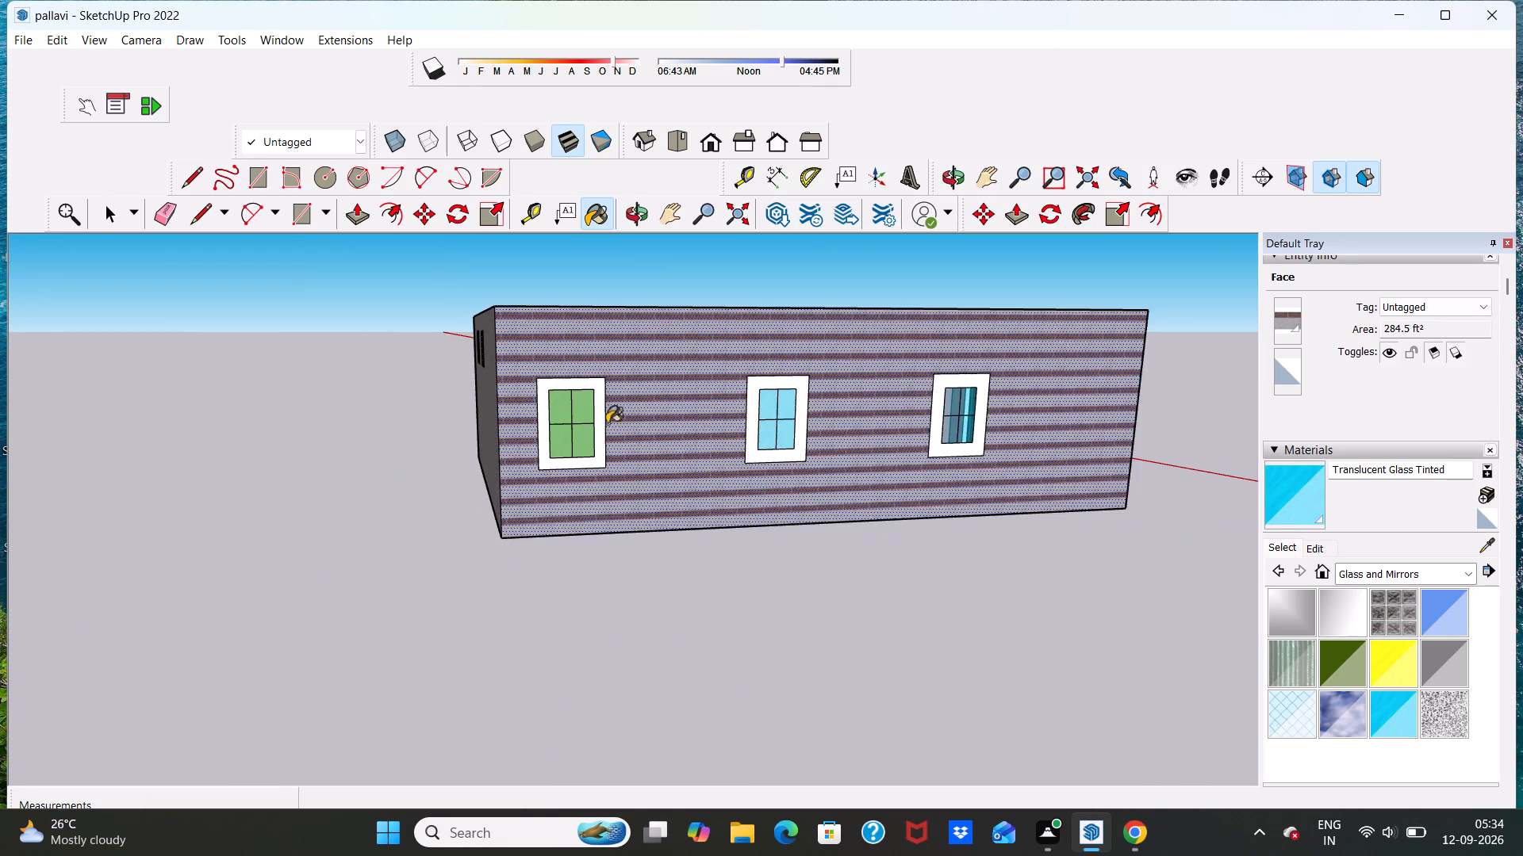
scroll(752, 513, up, 6)
key(space)
Examine the windows on the other exterior walls, and the front wall's double door and its lock up close.
middle_drag(689, 511, 1005, 525)
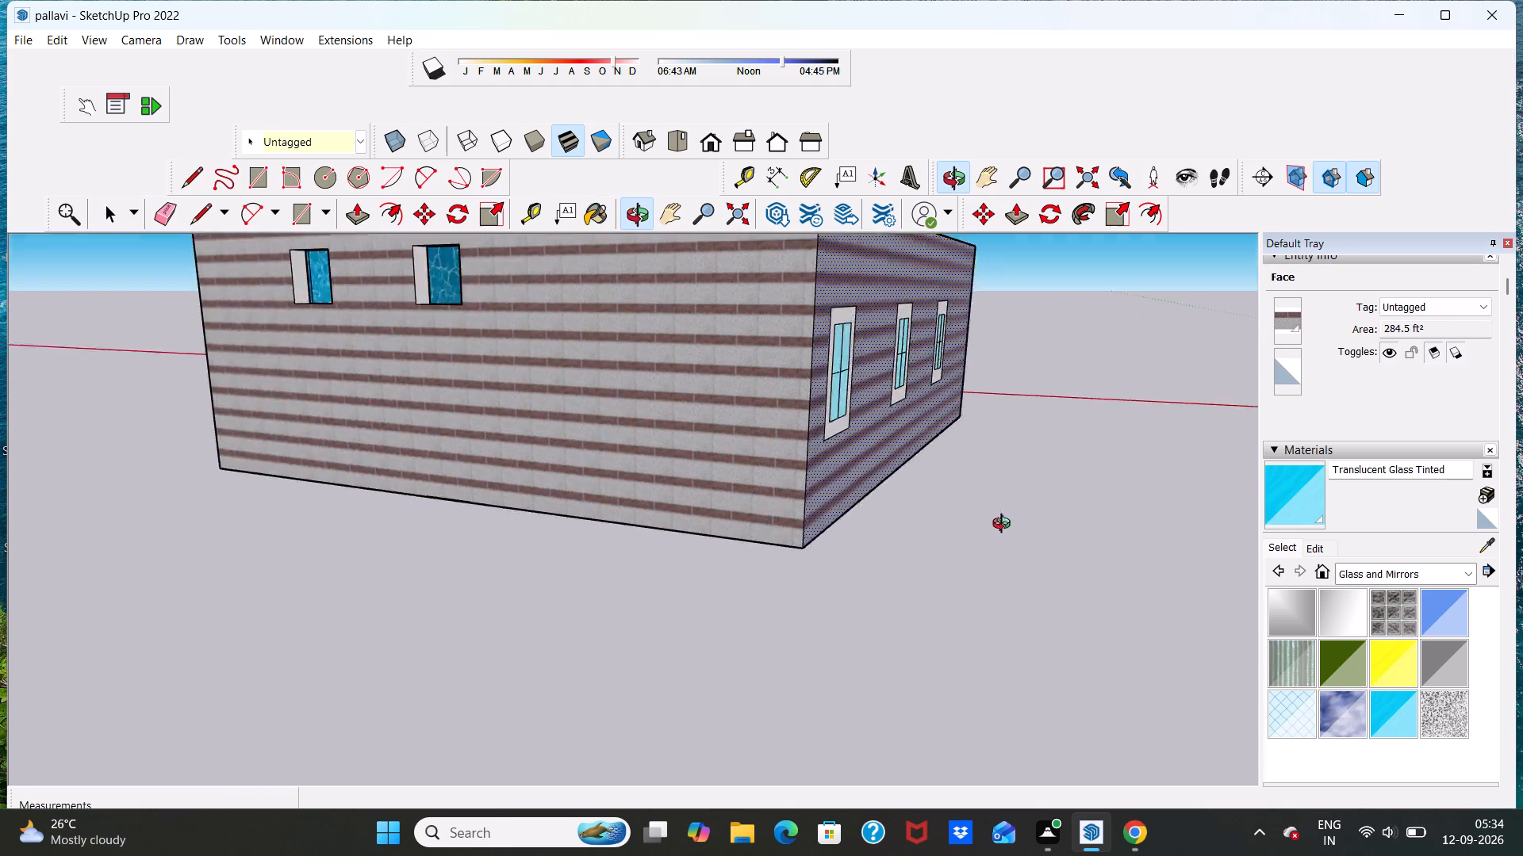
middle_drag(1005, 525, 1189, 600)
middle_drag(466, 538, 1053, 462)
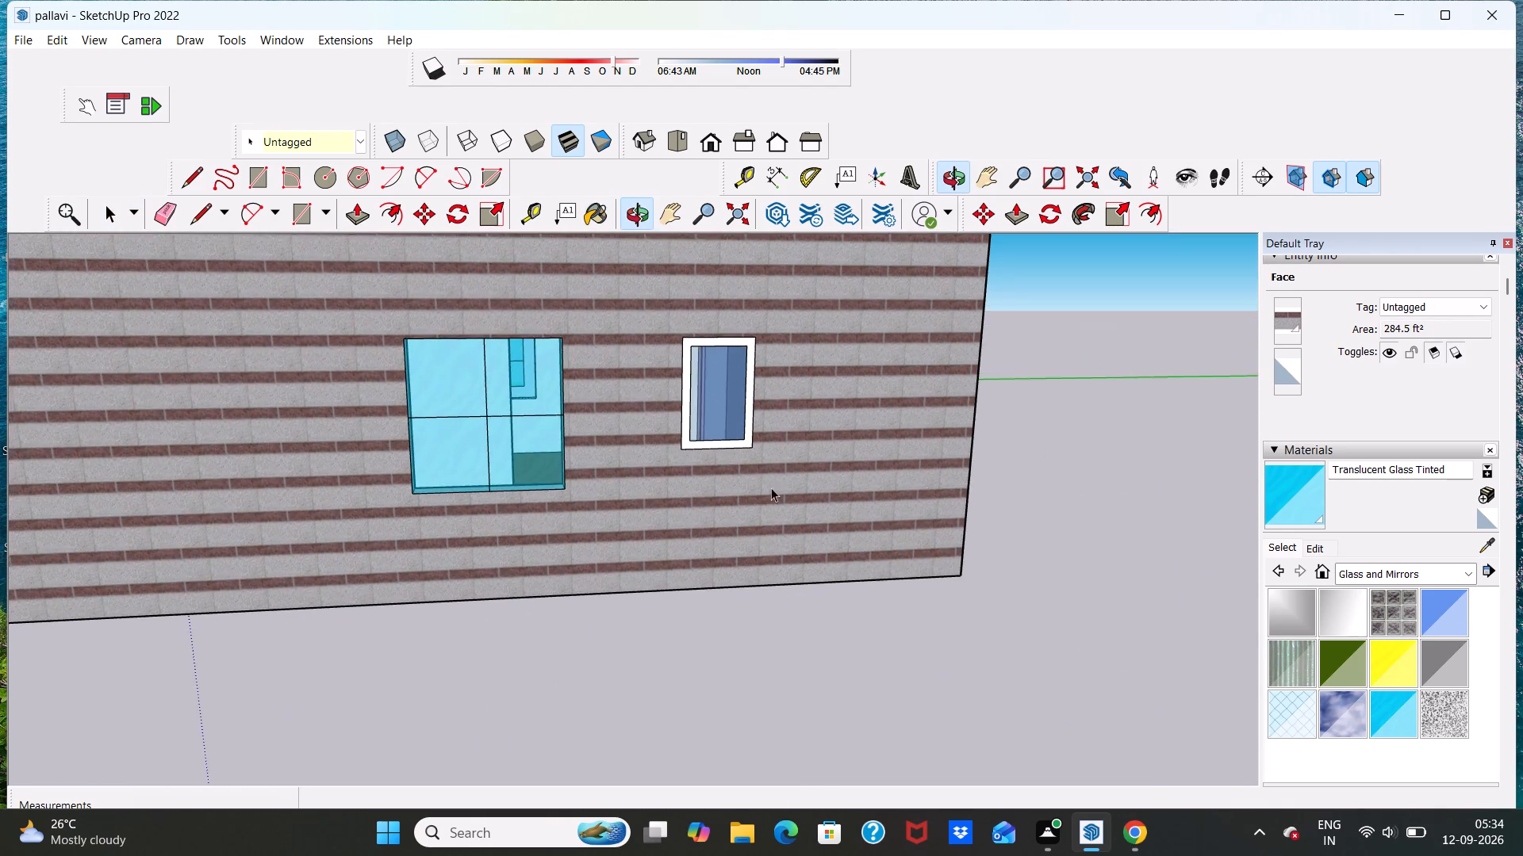
middle_drag(685, 495, 1013, 470)
middle_drag(717, 531, 983, 500)
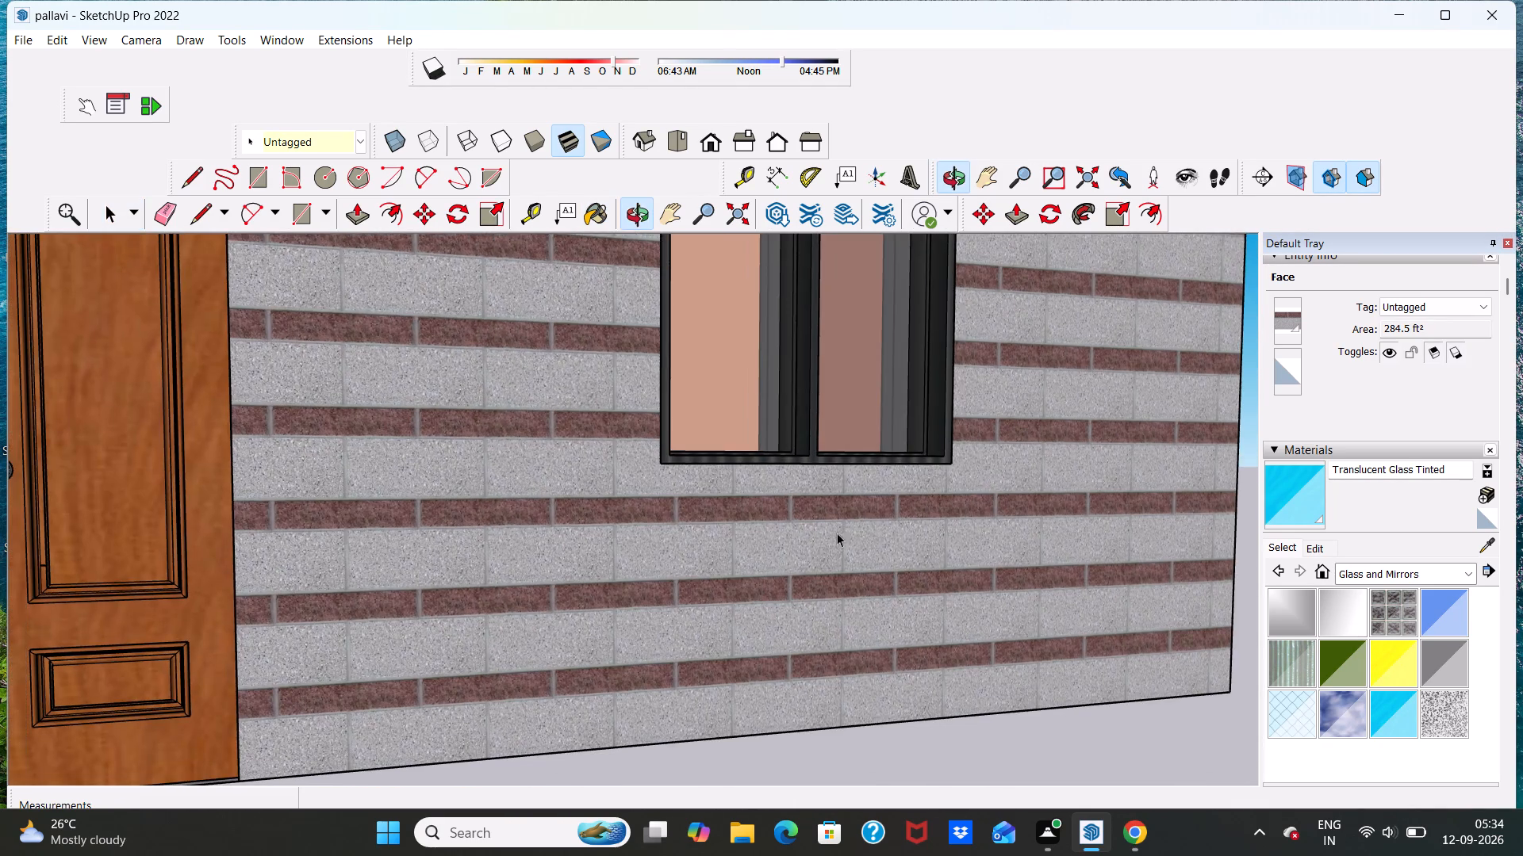
scroll(719, 514, down, 14)
scroll(557, 533, up, 15)
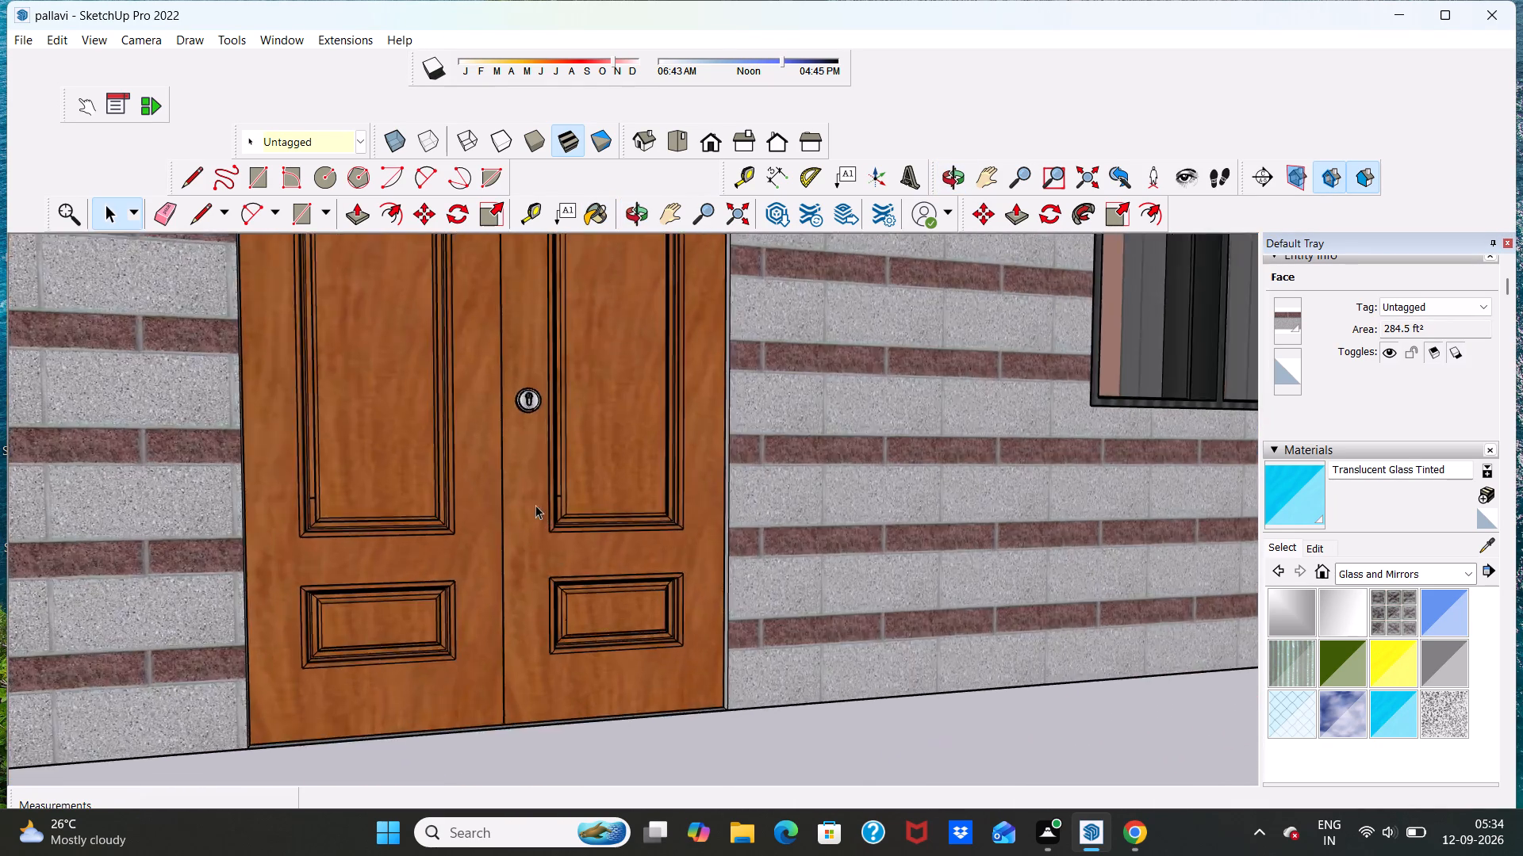
scroll(535, 505, up, 4)
scroll(530, 495, down, 16)
scroll(522, 383, up, 20)
scroll(522, 383, up, 1)
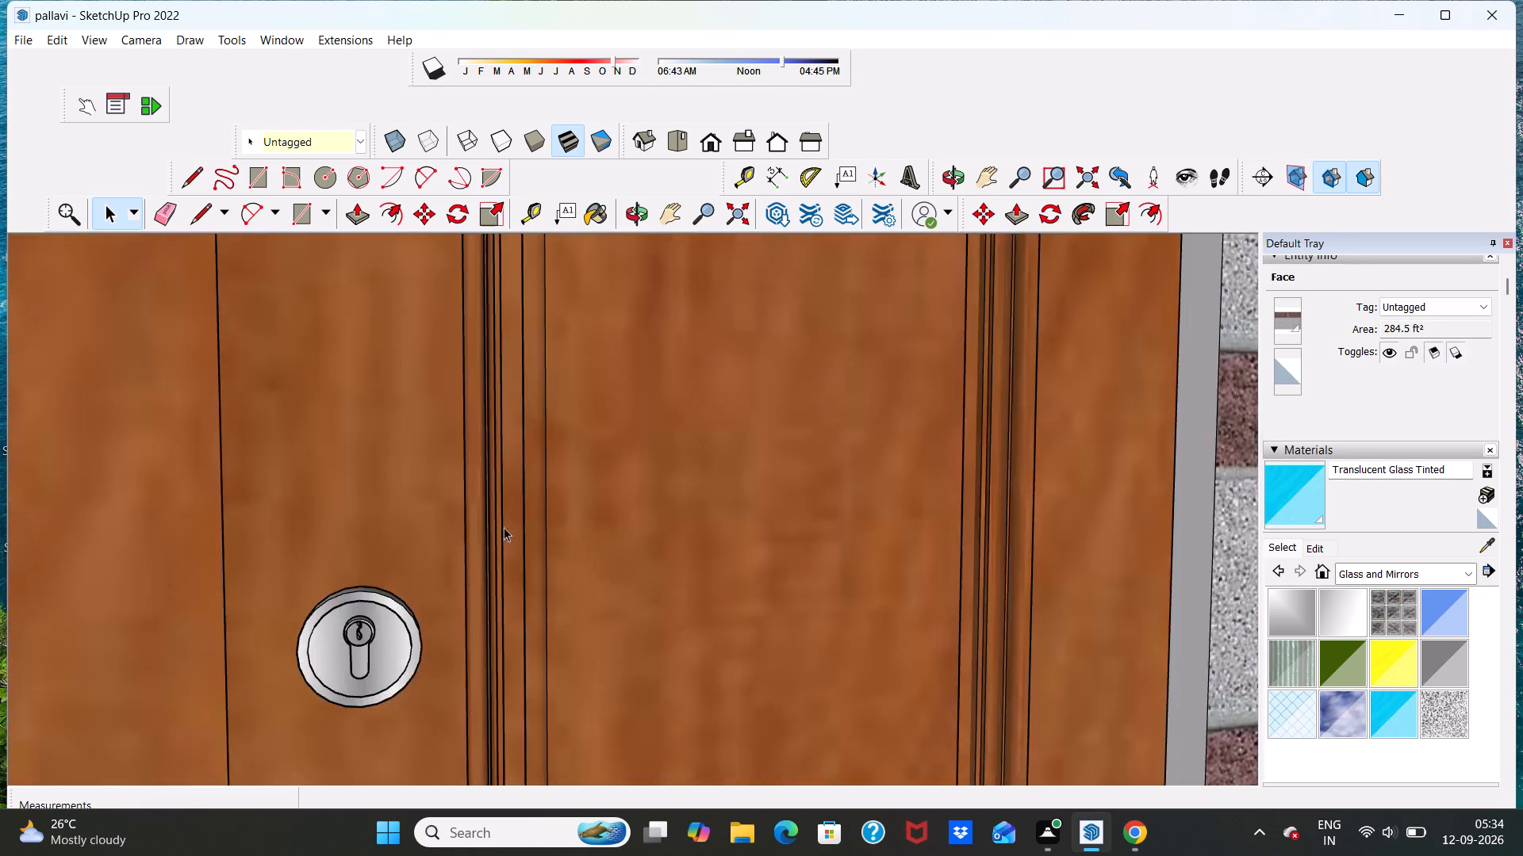
scroll(504, 527, up, 7)
scroll(281, 736, up, 7)
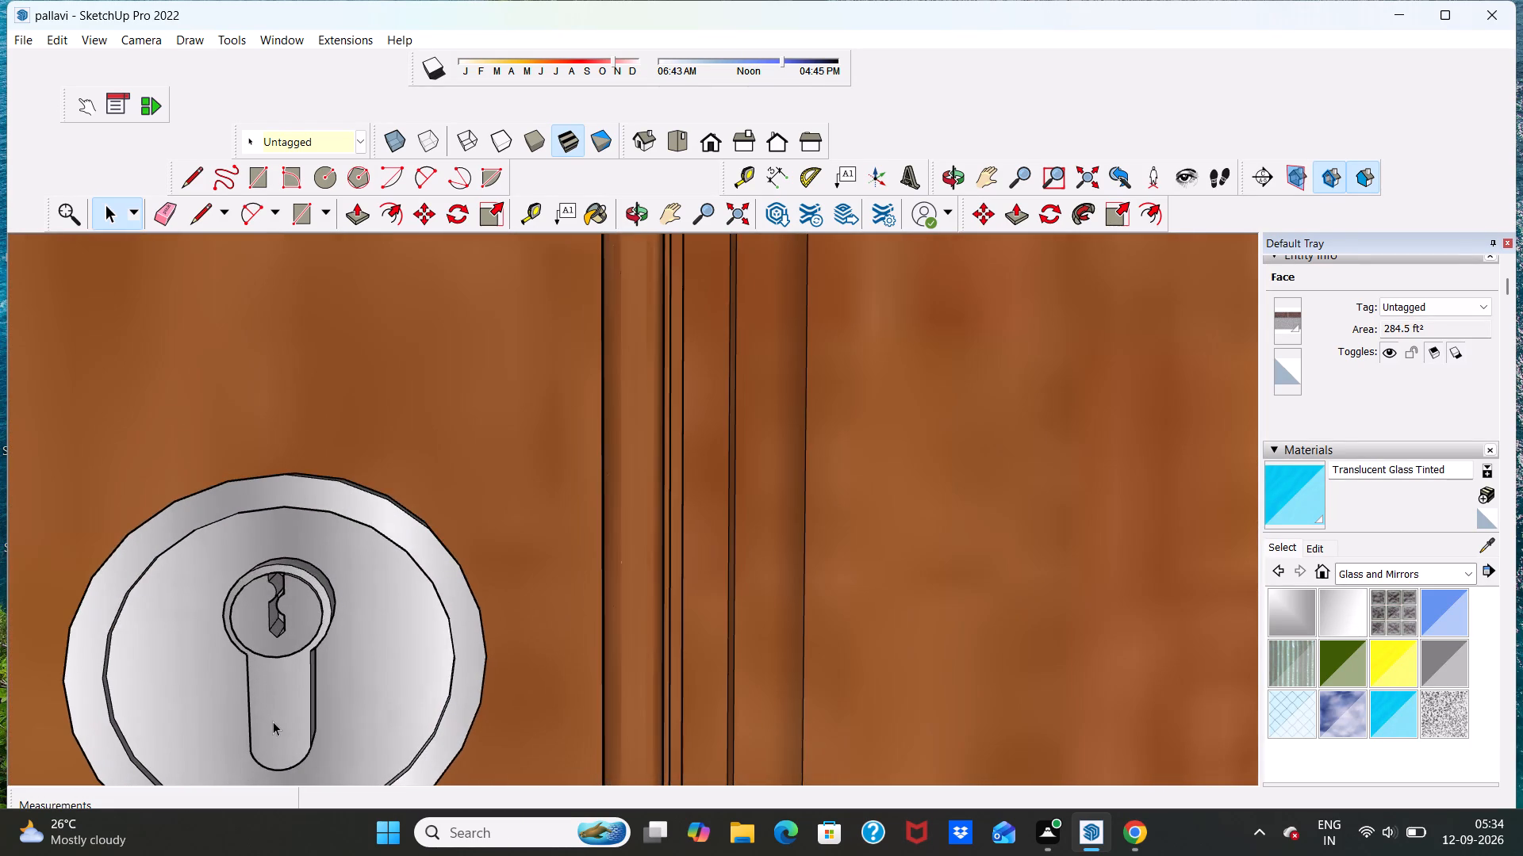
scroll(262, 684, down, 20)
scroll(262, 684, down, 20)
scroll(262, 684, down, 11)
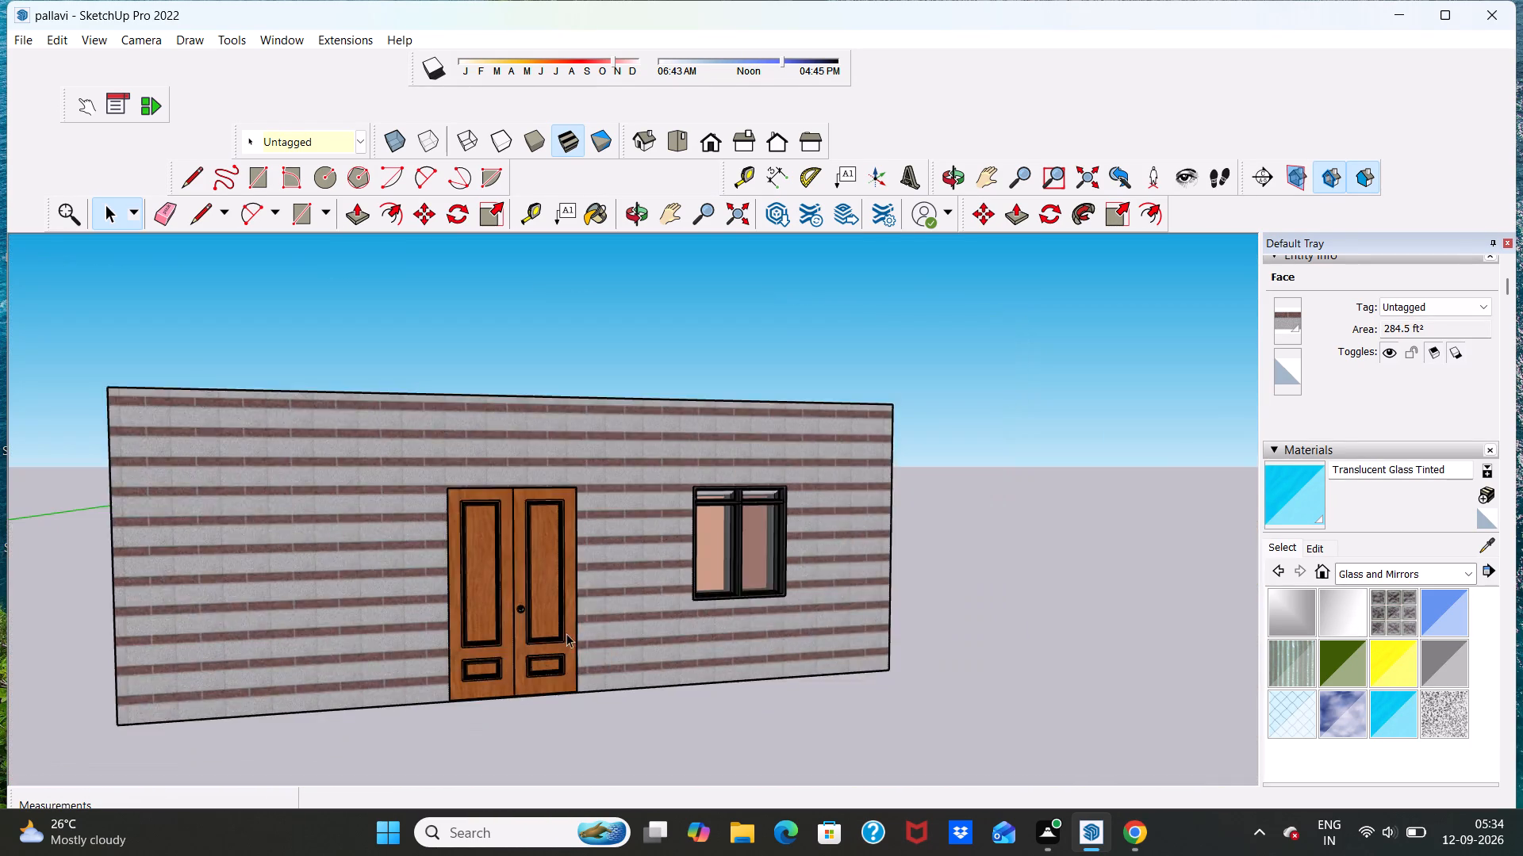
scroll(566, 633, down, 9)
scroll(721, 710, up, 6)
Examine the whole house from above and around, including the room layout, front facade and side windows.
middle_drag(591, 590, 551, 755)
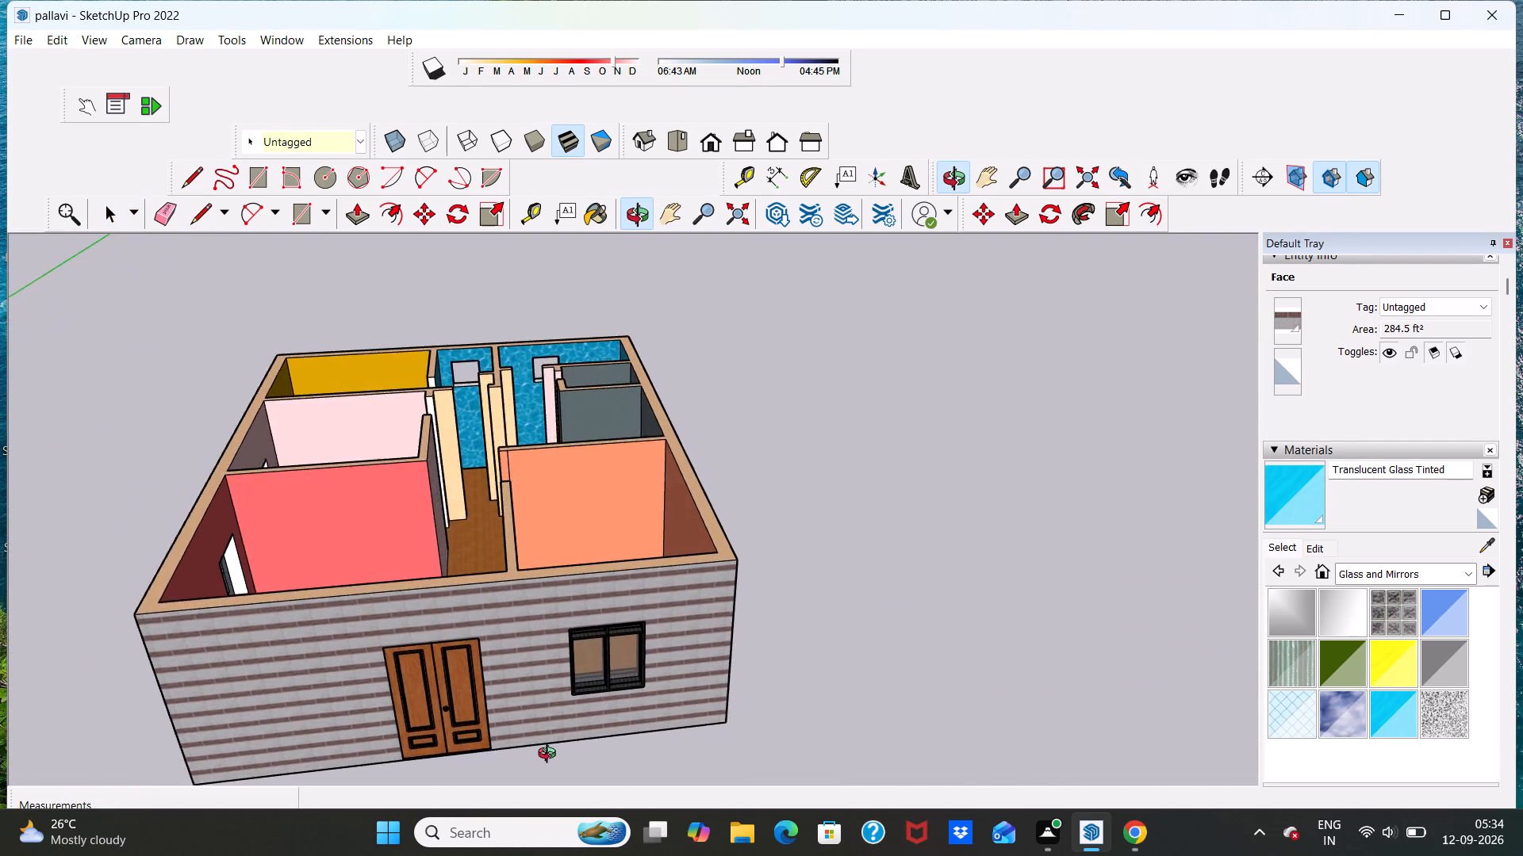
middle_drag(551, 755, 299, 757)
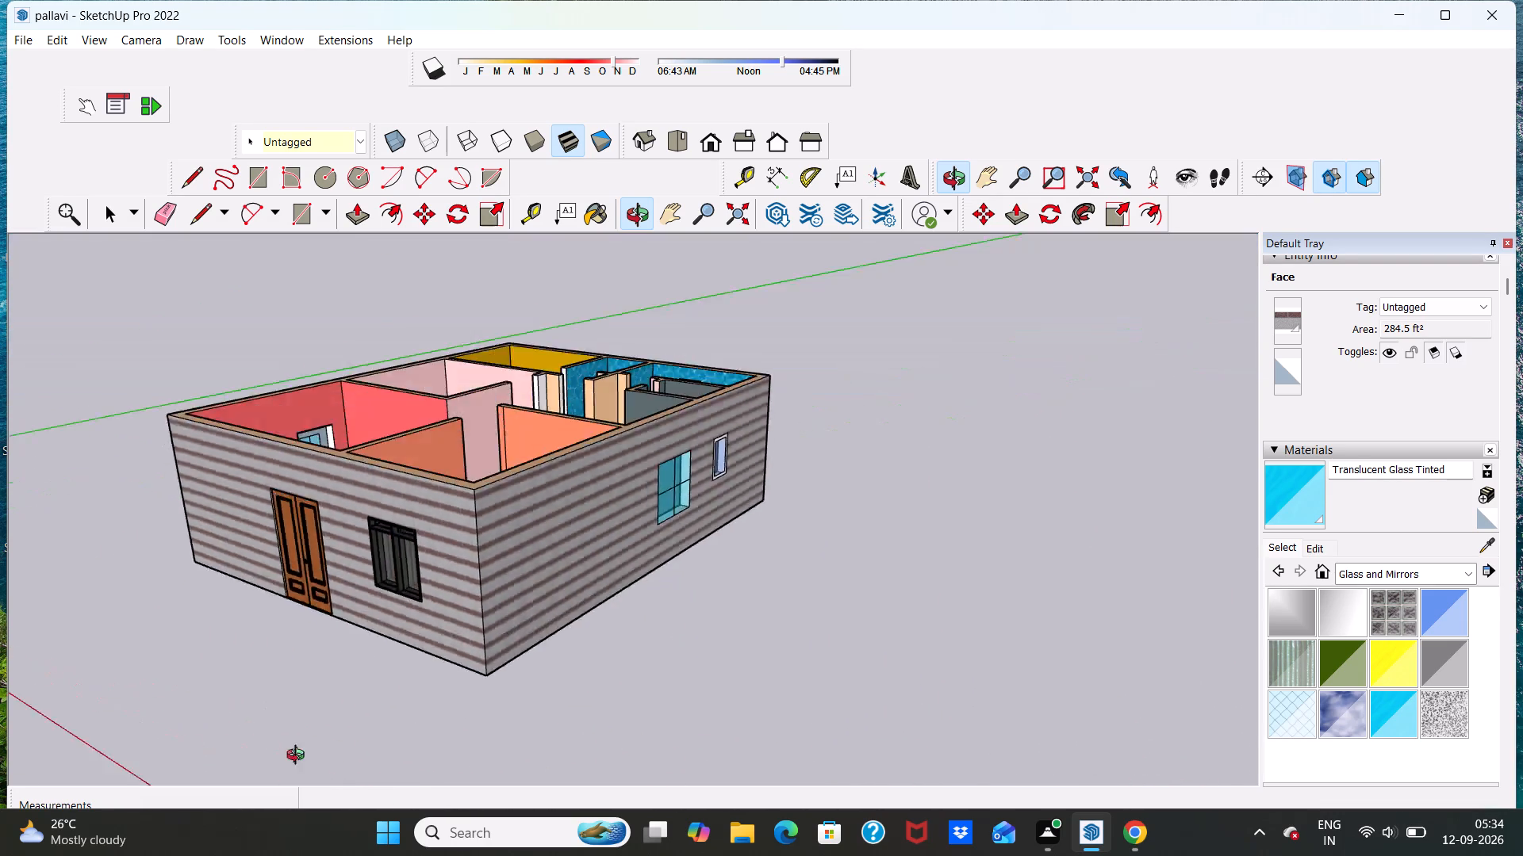
middle_drag(299, 757, 374, 678)
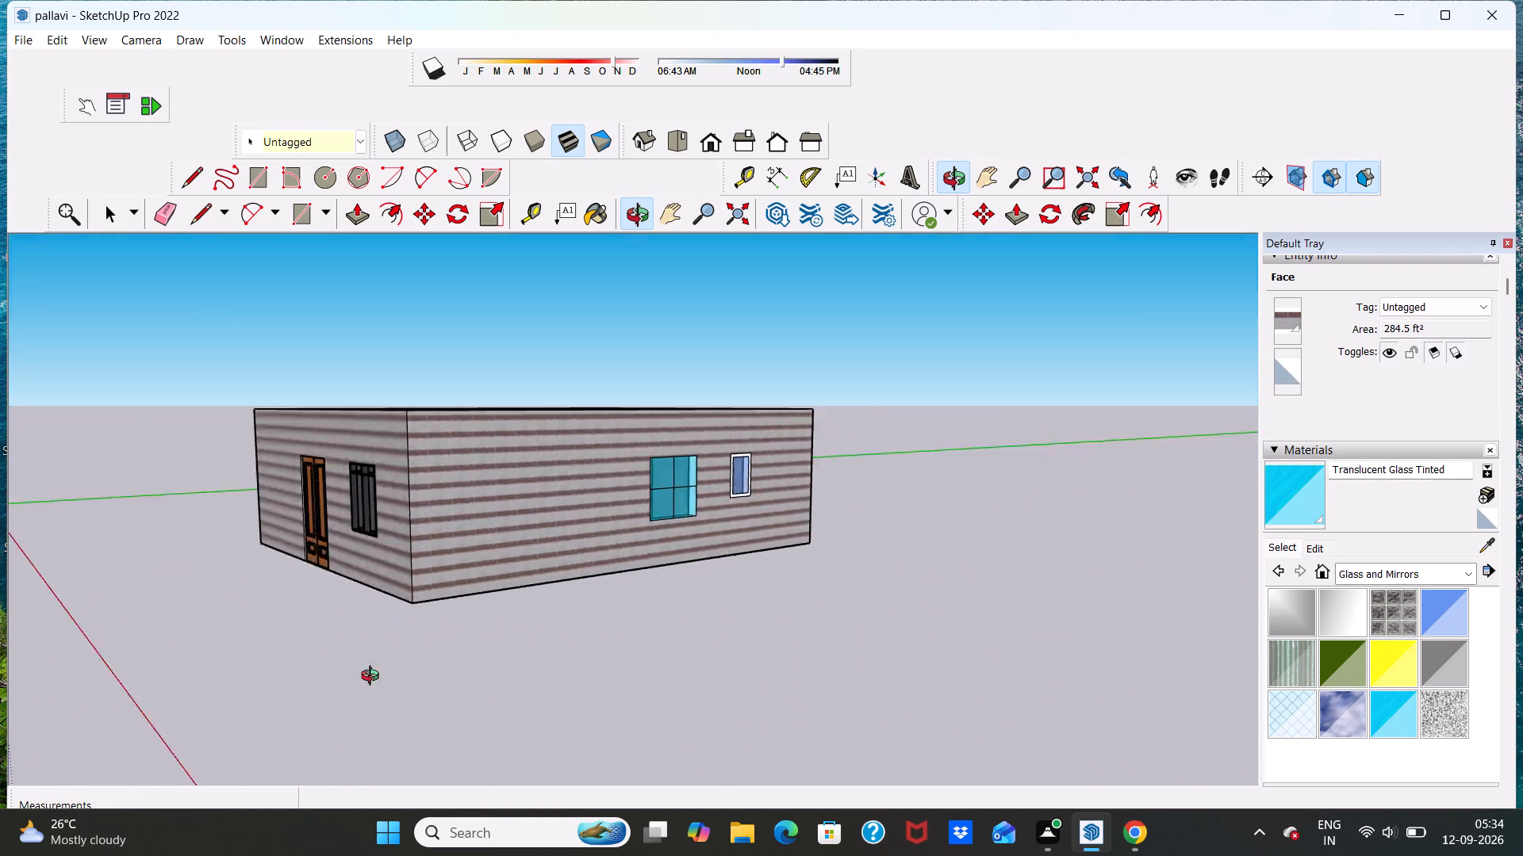
middle_drag(374, 678, 470, 721)
scroll(444, 676, down, 6)
scroll(463, 719, up, 2)
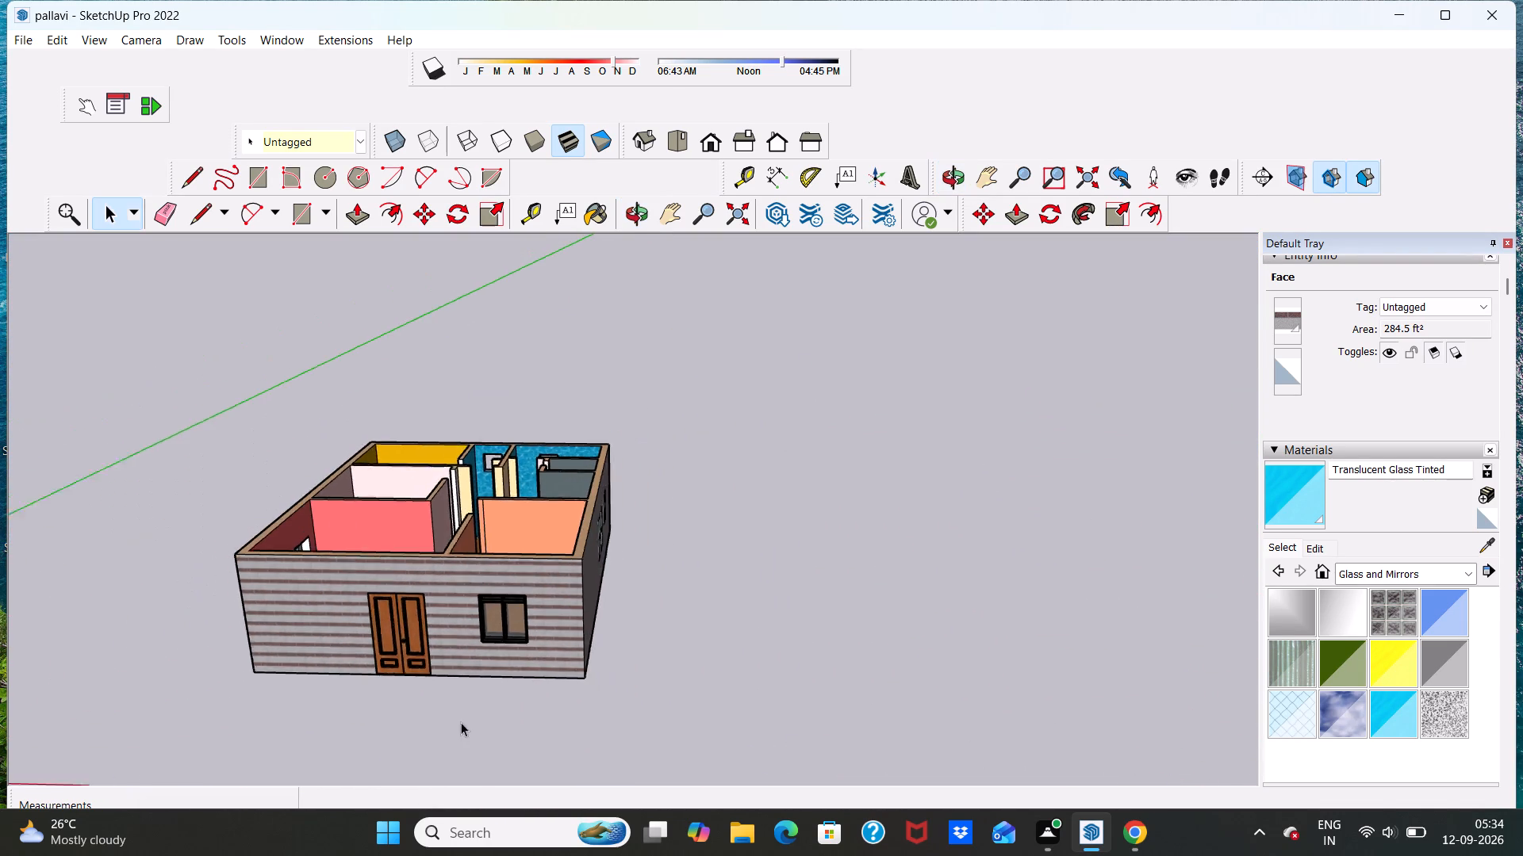
scroll(461, 722, up, 5)
scroll(435, 667, down, 8)
middle_drag(428, 718, 484, 775)
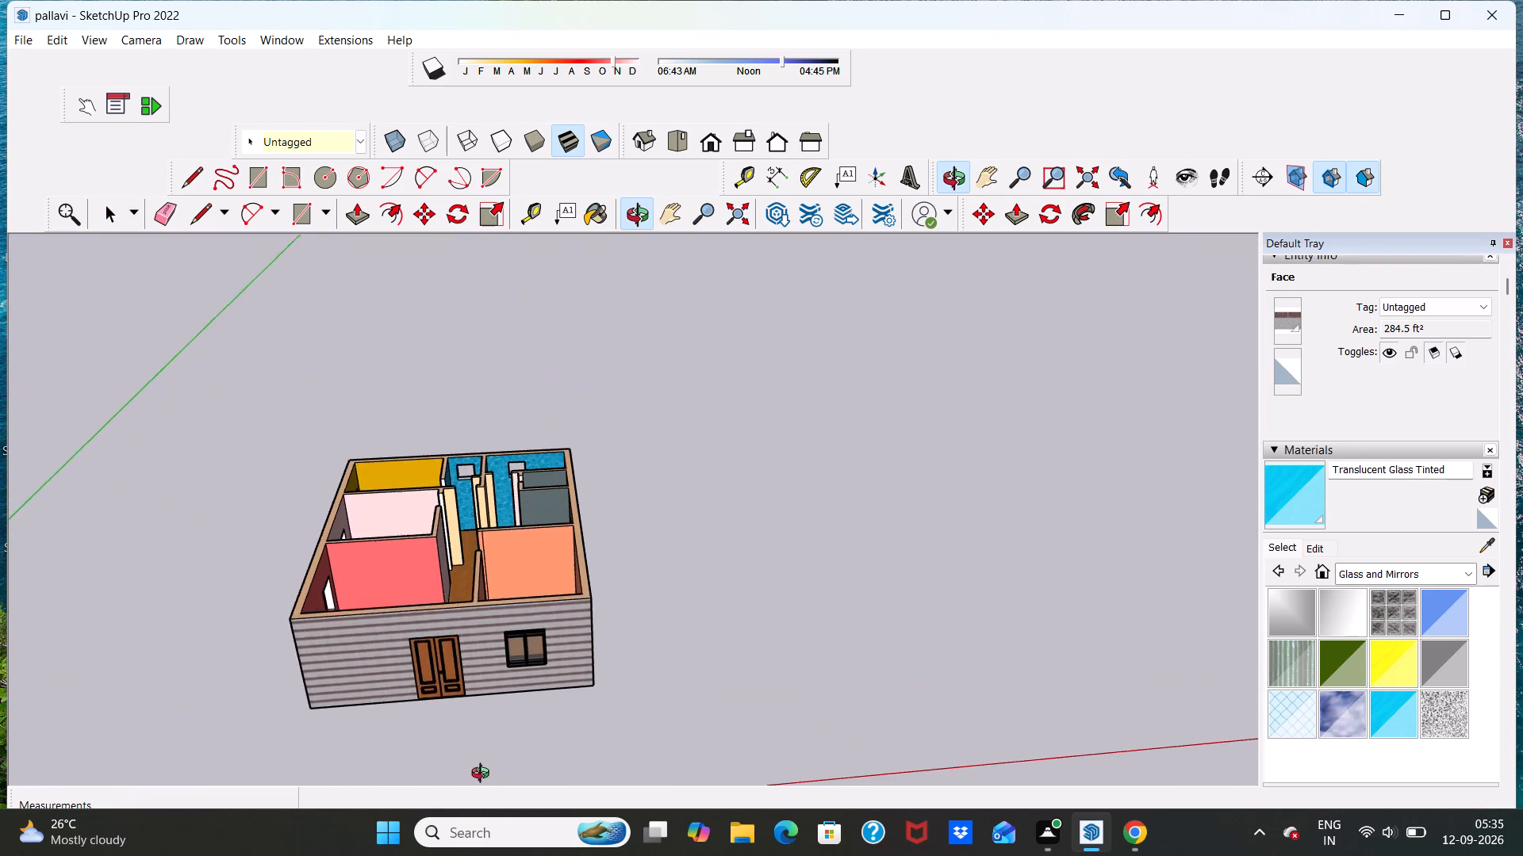
middle_drag(484, 775, 485, 779)
scroll(481, 759, down, 4)
middle_drag(575, 722, 555, 760)
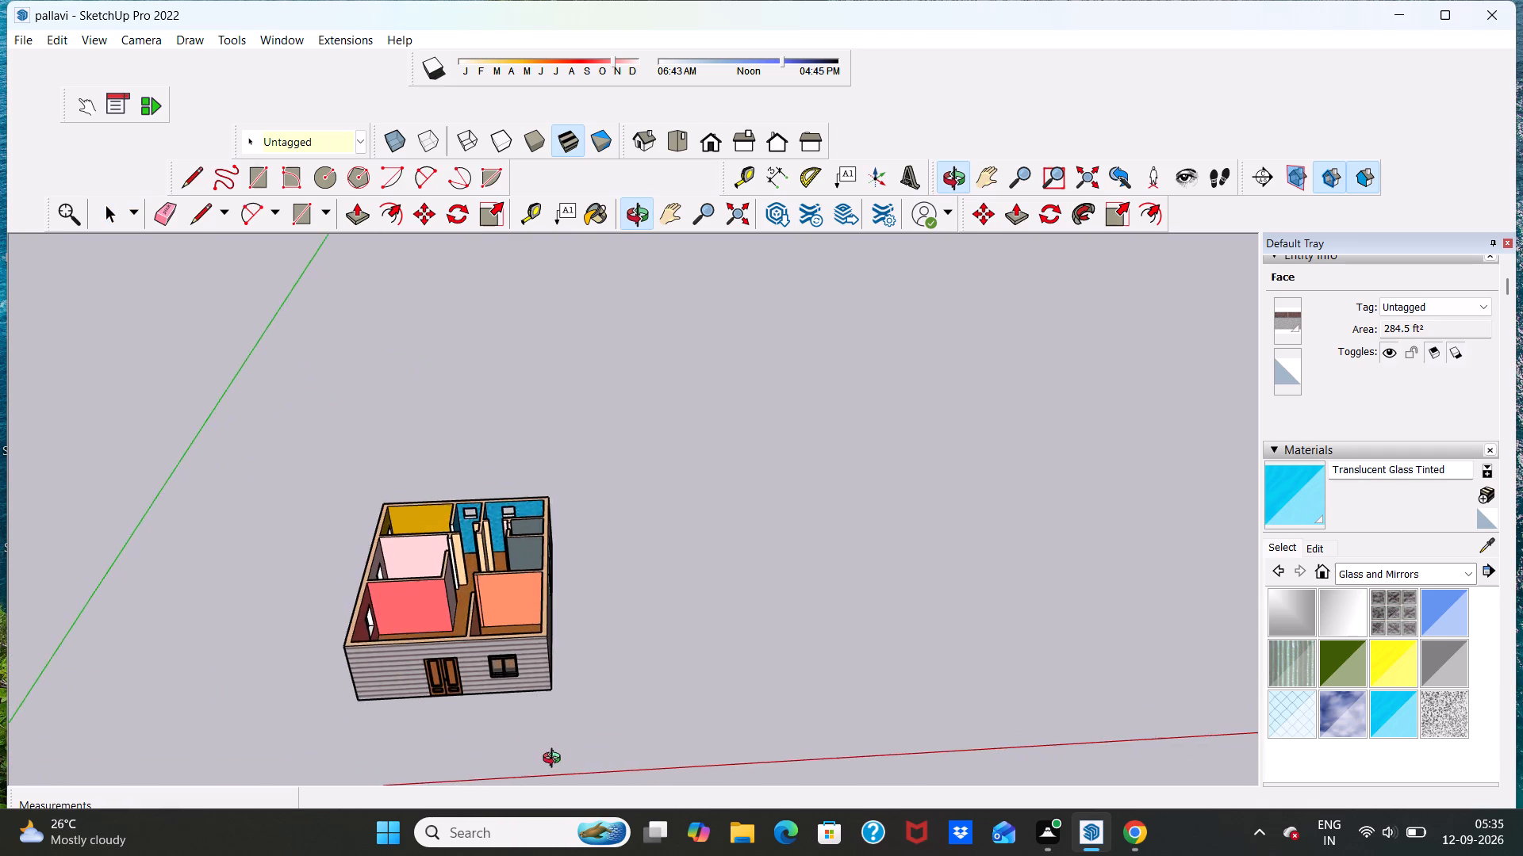
middle_drag(555, 760, 555, 752)
scroll(497, 689, up, 8)
scroll(487, 657, down, 14)
middle_drag(493, 682, 477, 676)
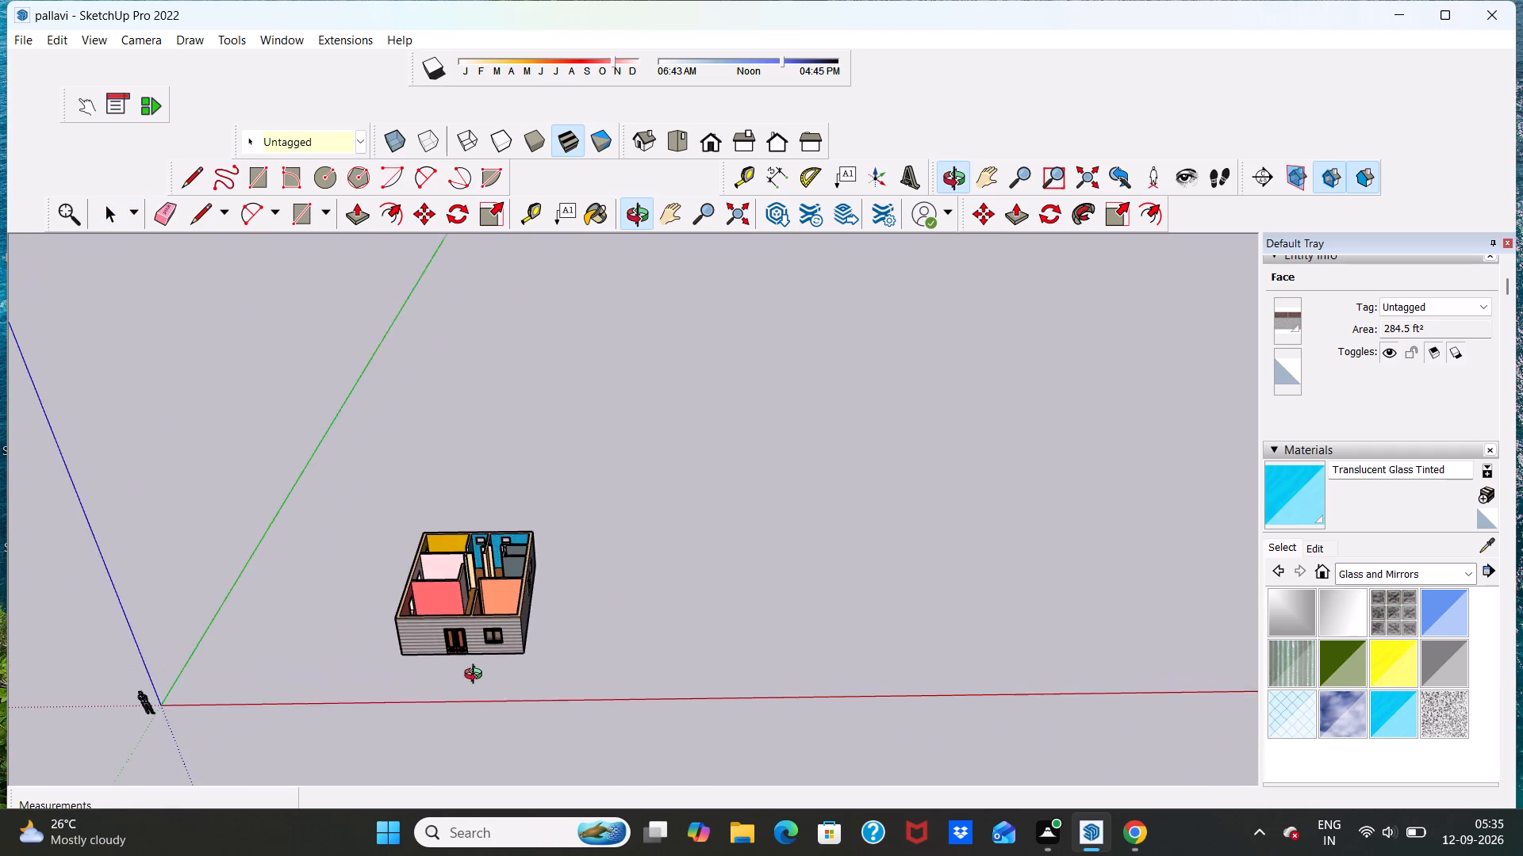
middle_drag(477, 676, 480, 683)
scroll(723, 550, up, 5)
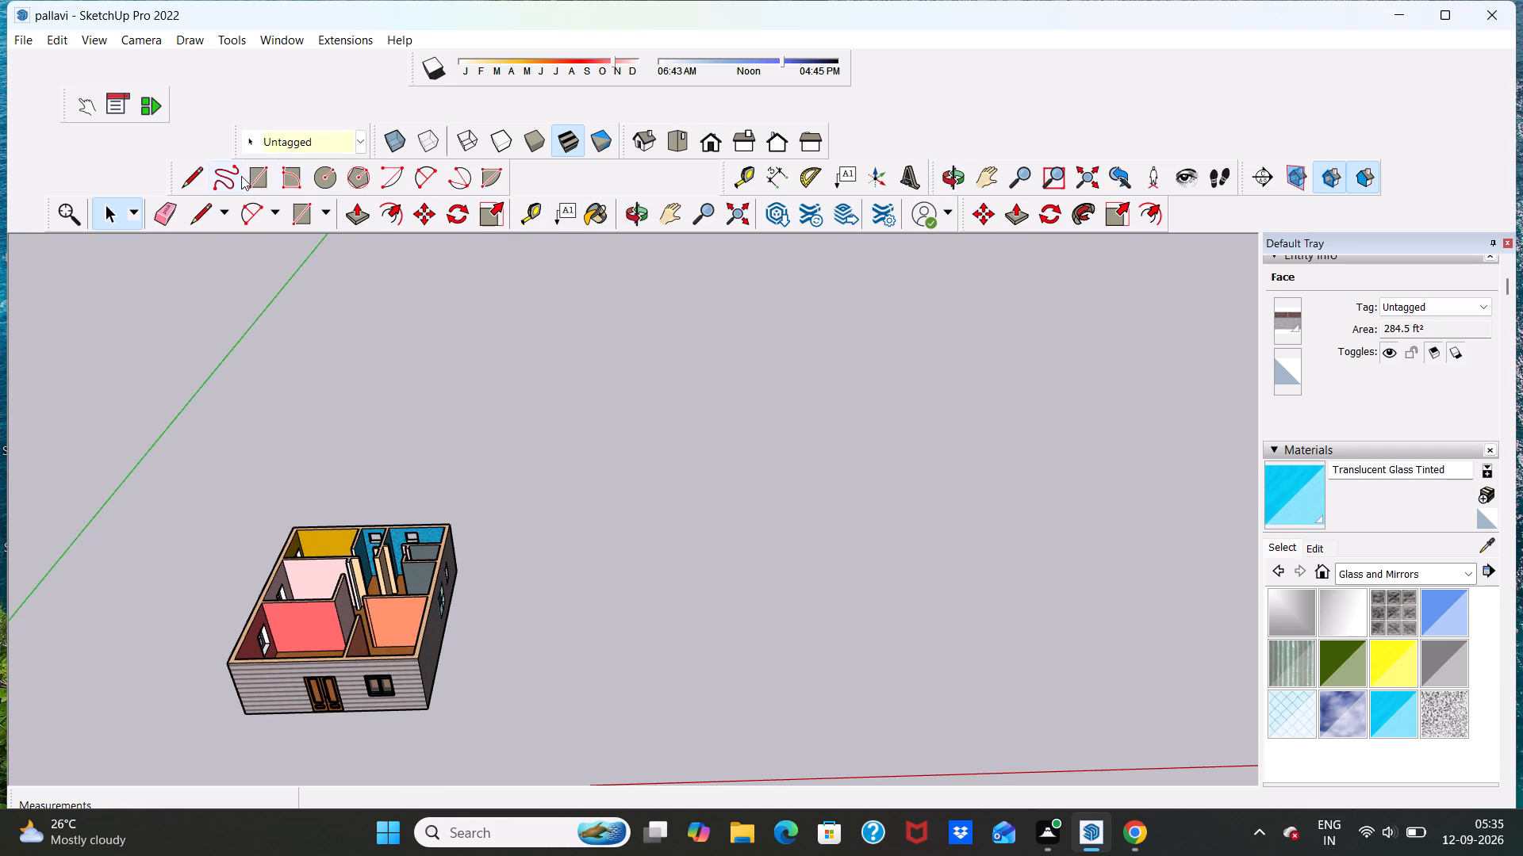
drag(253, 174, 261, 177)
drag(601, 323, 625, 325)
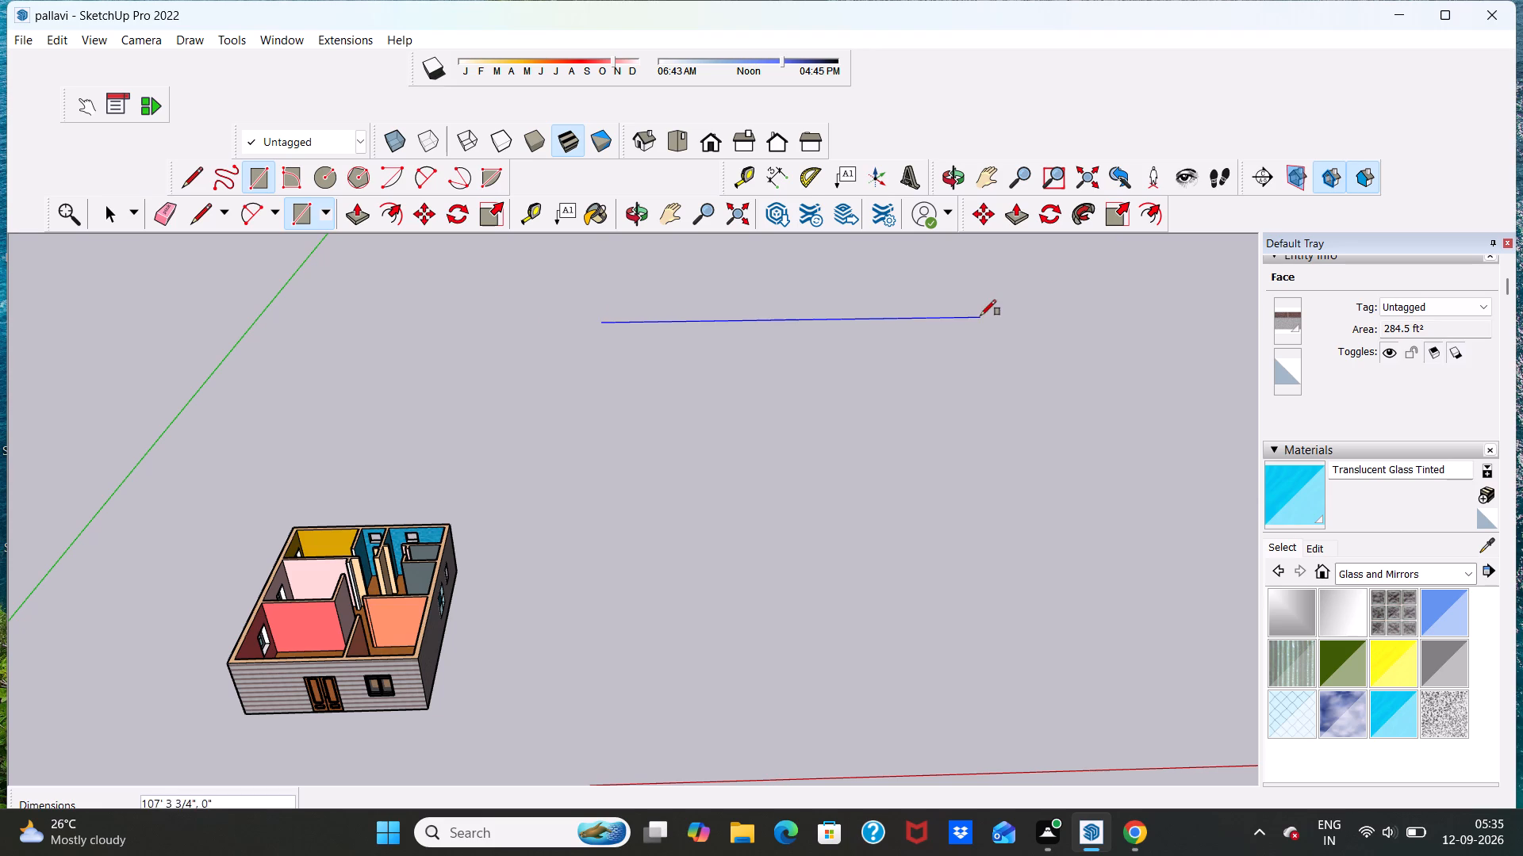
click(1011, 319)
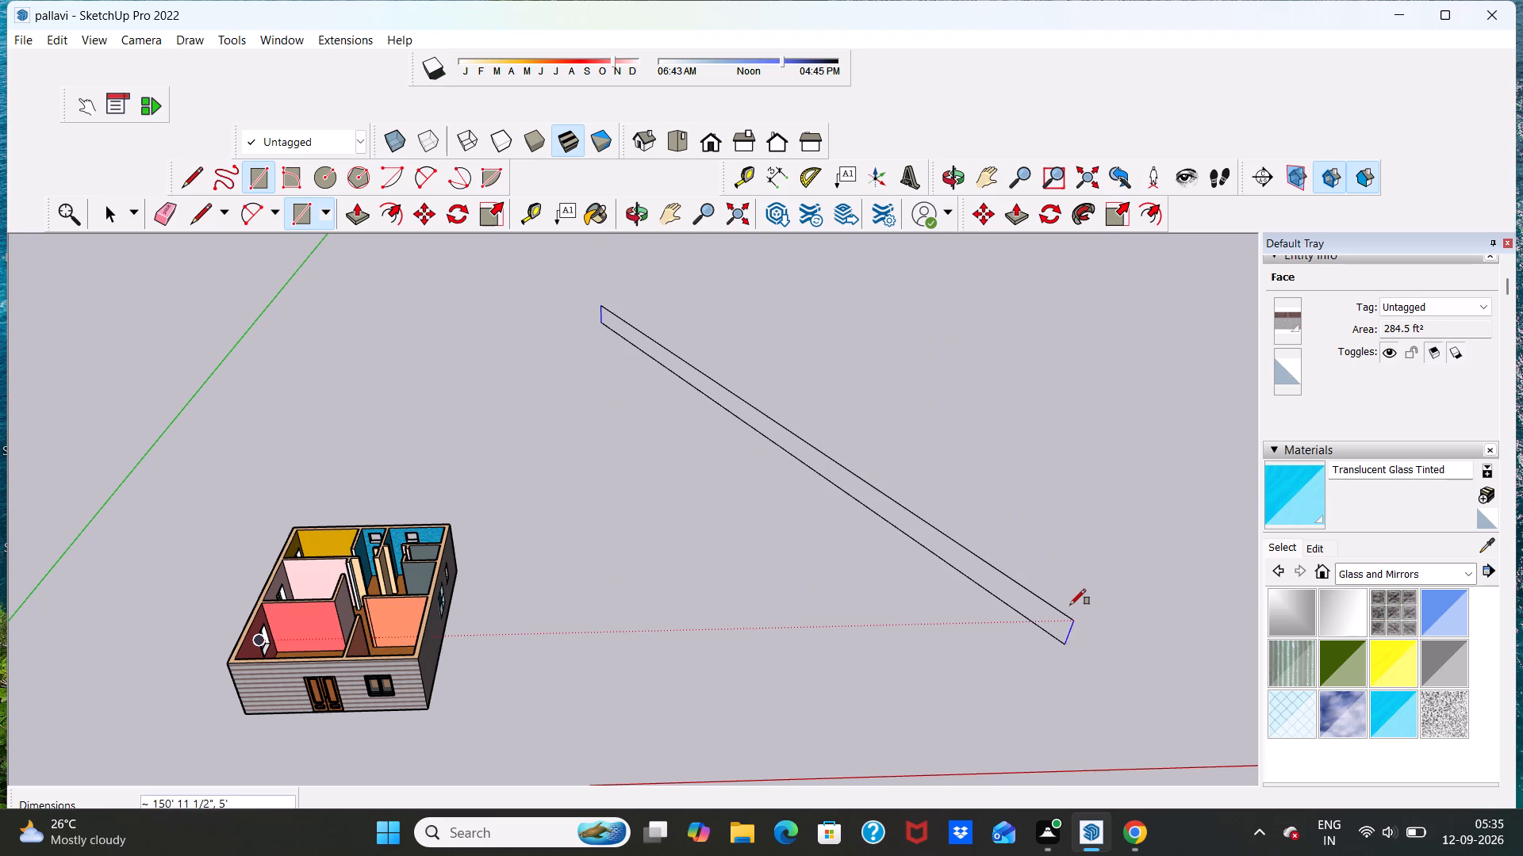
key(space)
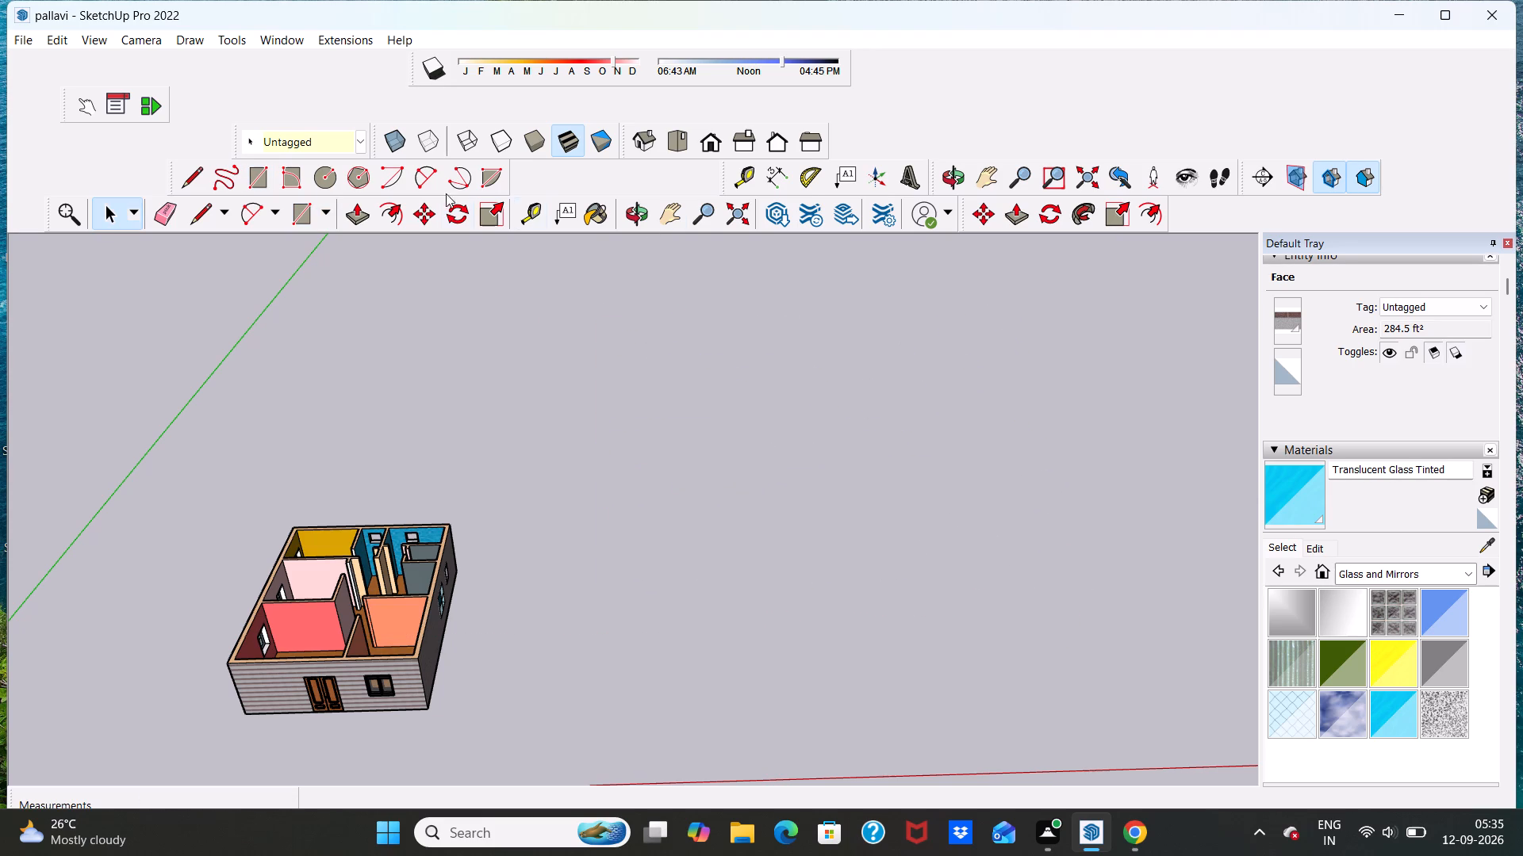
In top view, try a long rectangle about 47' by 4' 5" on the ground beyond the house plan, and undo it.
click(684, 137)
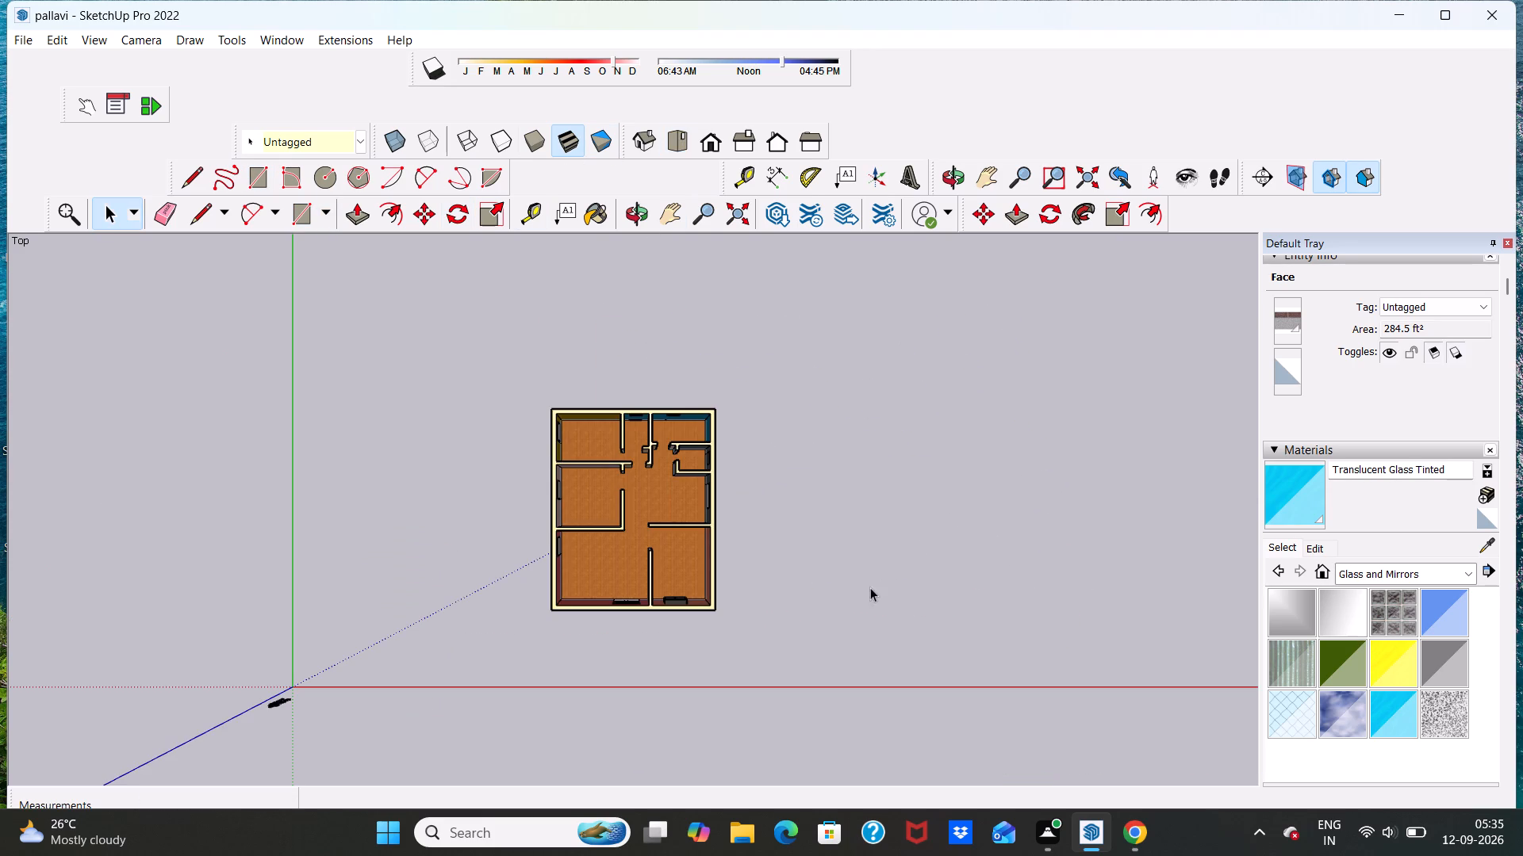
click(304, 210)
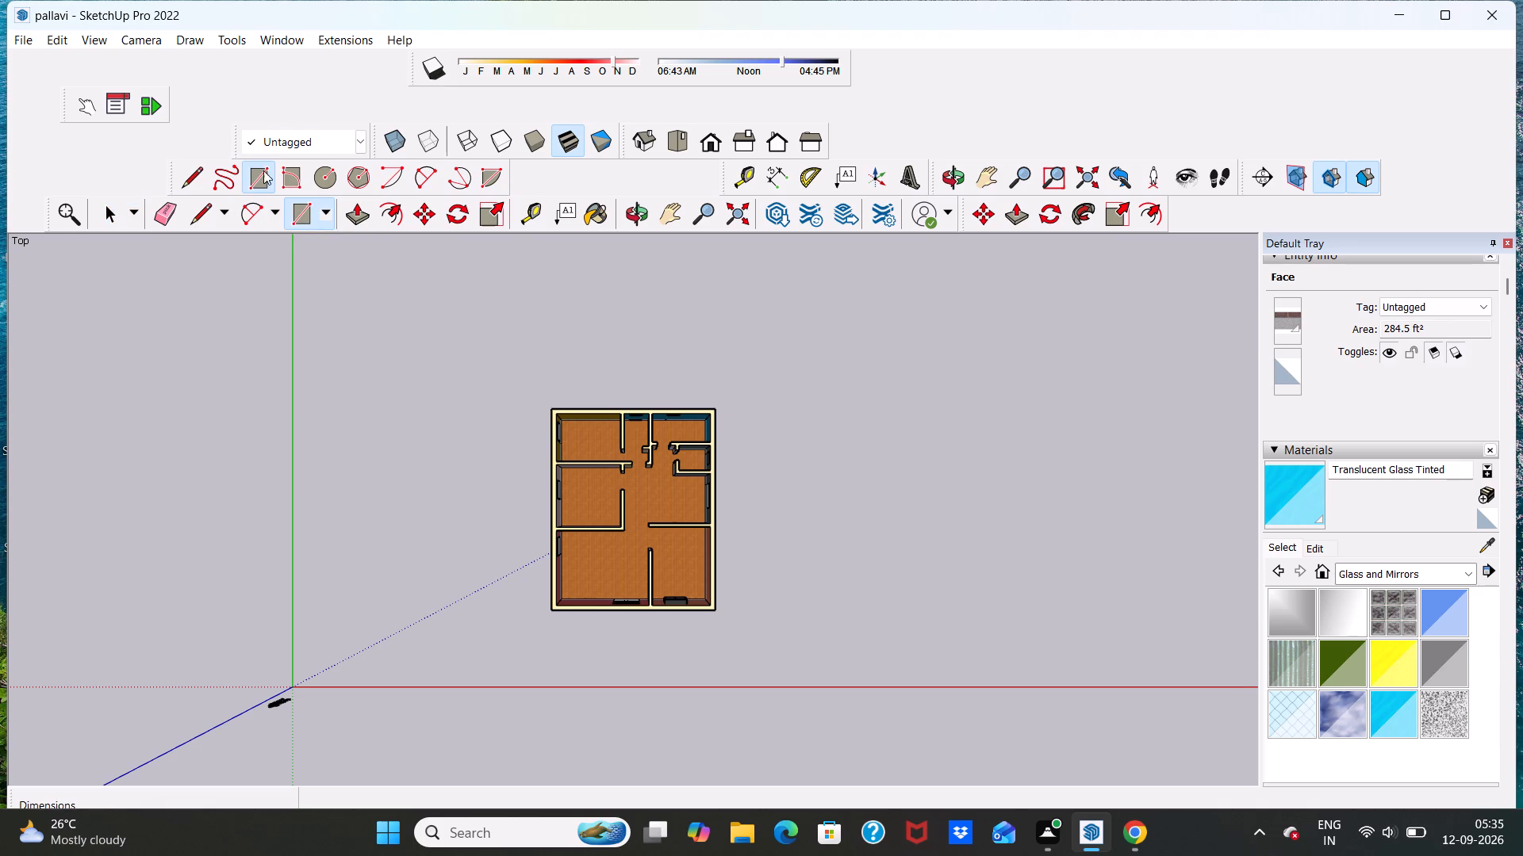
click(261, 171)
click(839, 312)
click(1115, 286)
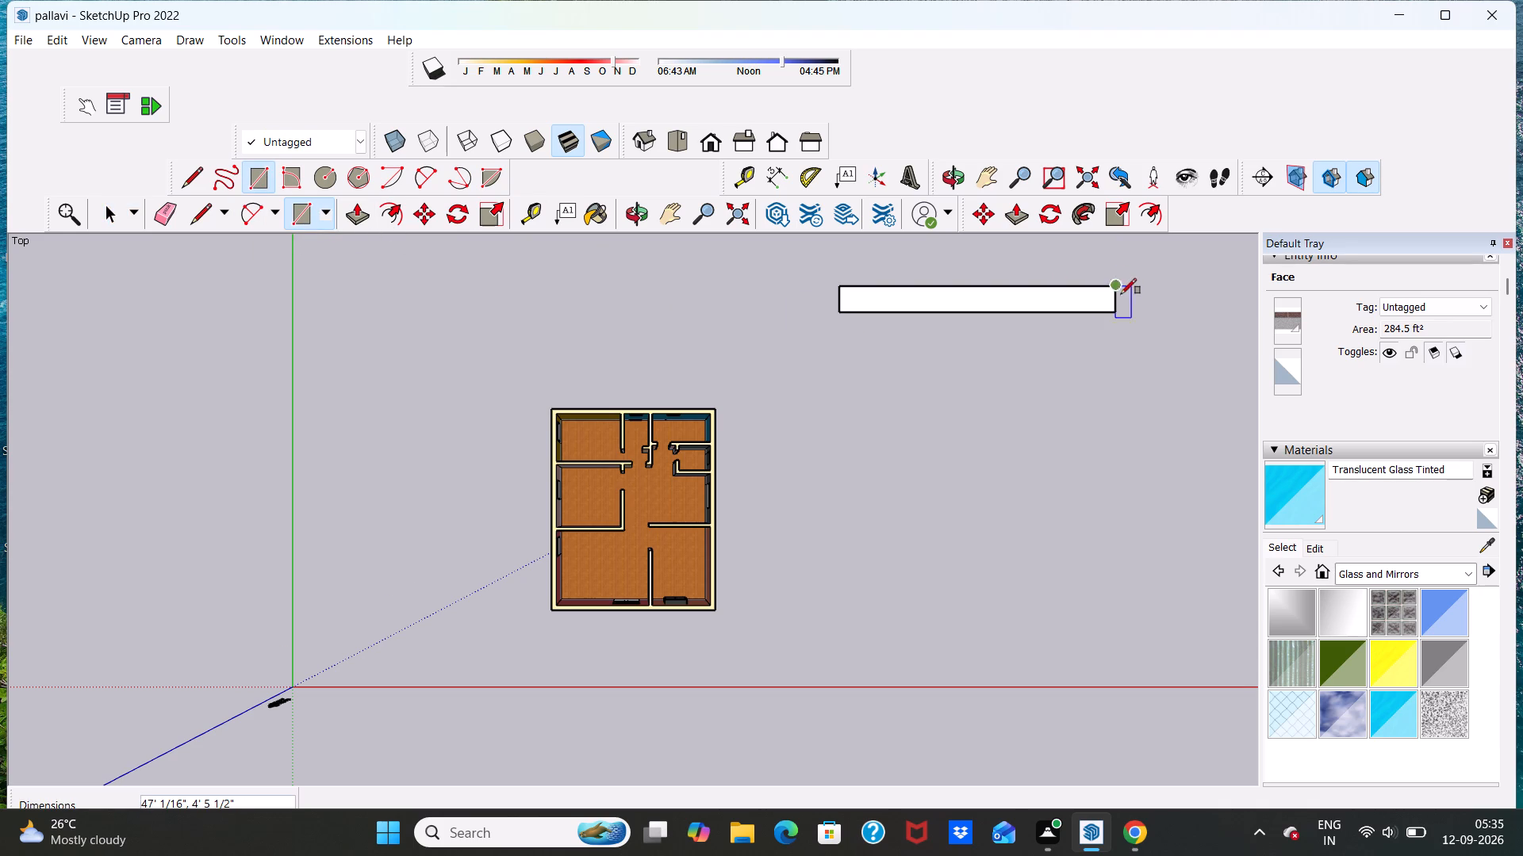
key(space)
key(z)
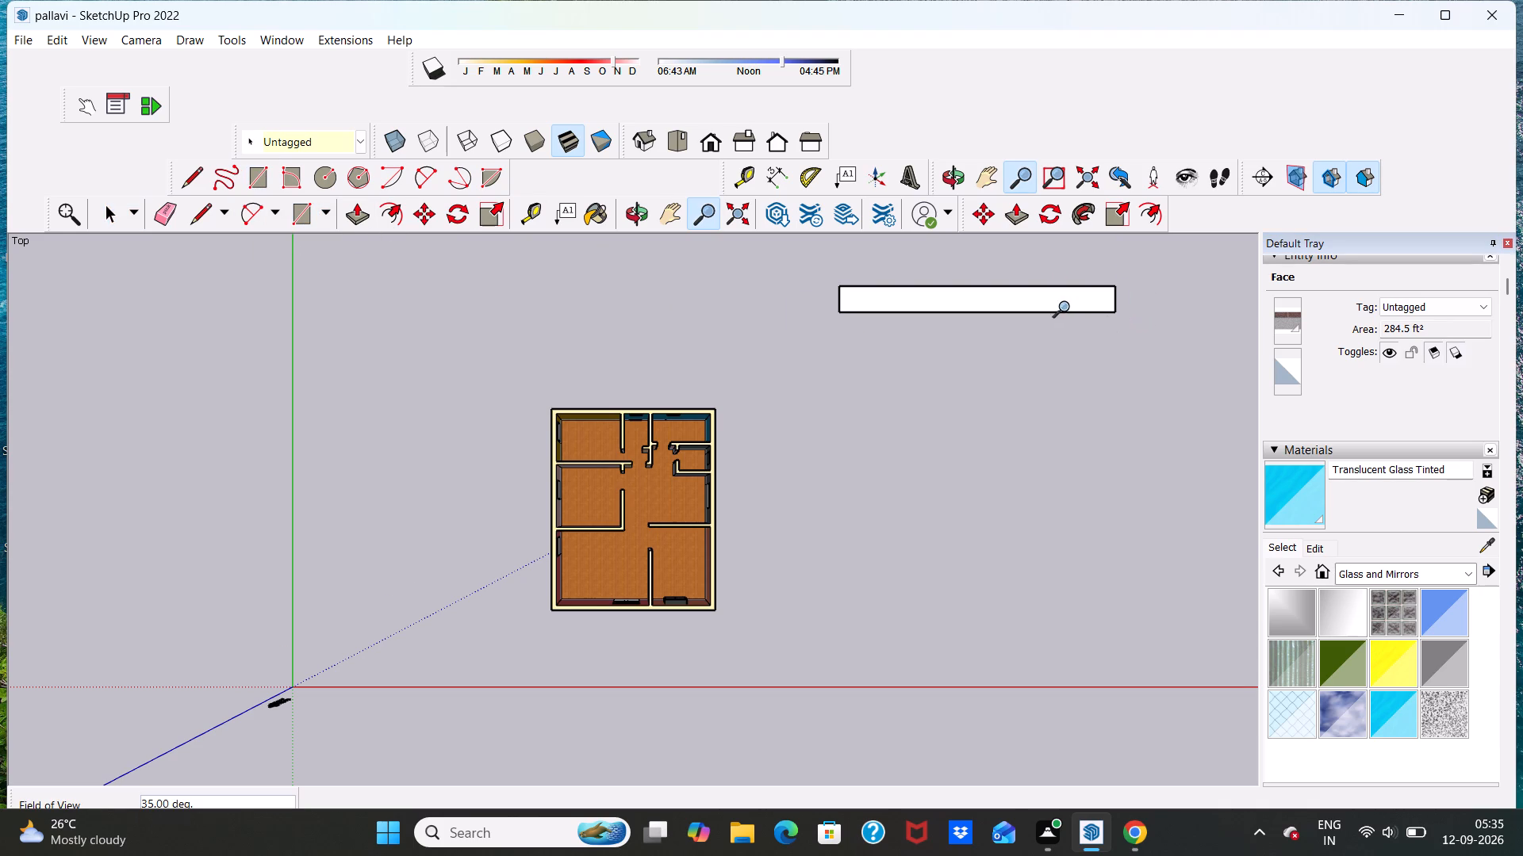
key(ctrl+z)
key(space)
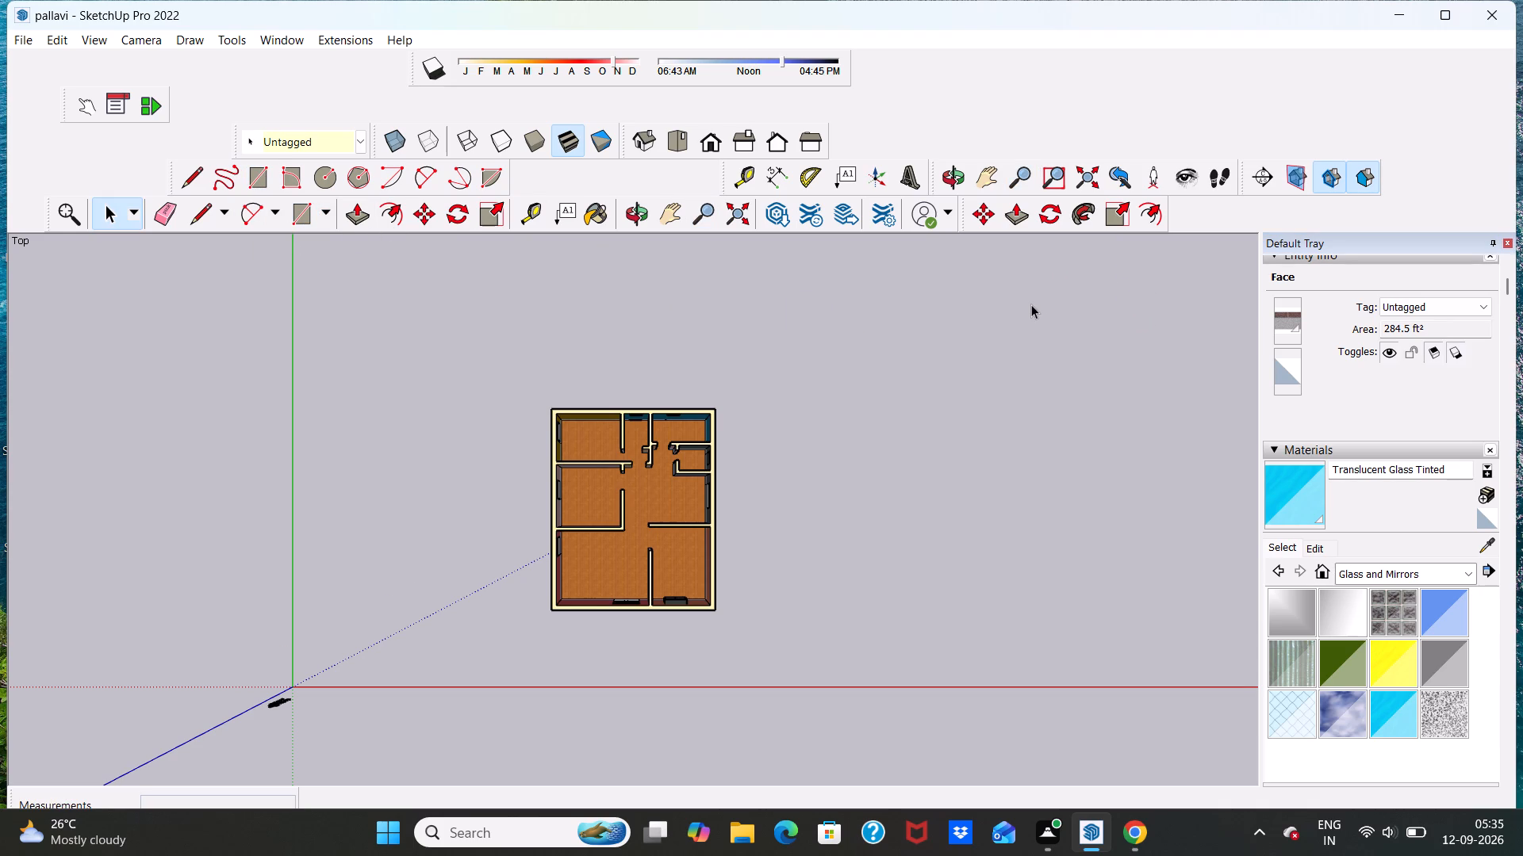
Draw a 26' by 32' rectangle on the ground beyond the house plan in top view.
click(263, 172)
click(796, 269)
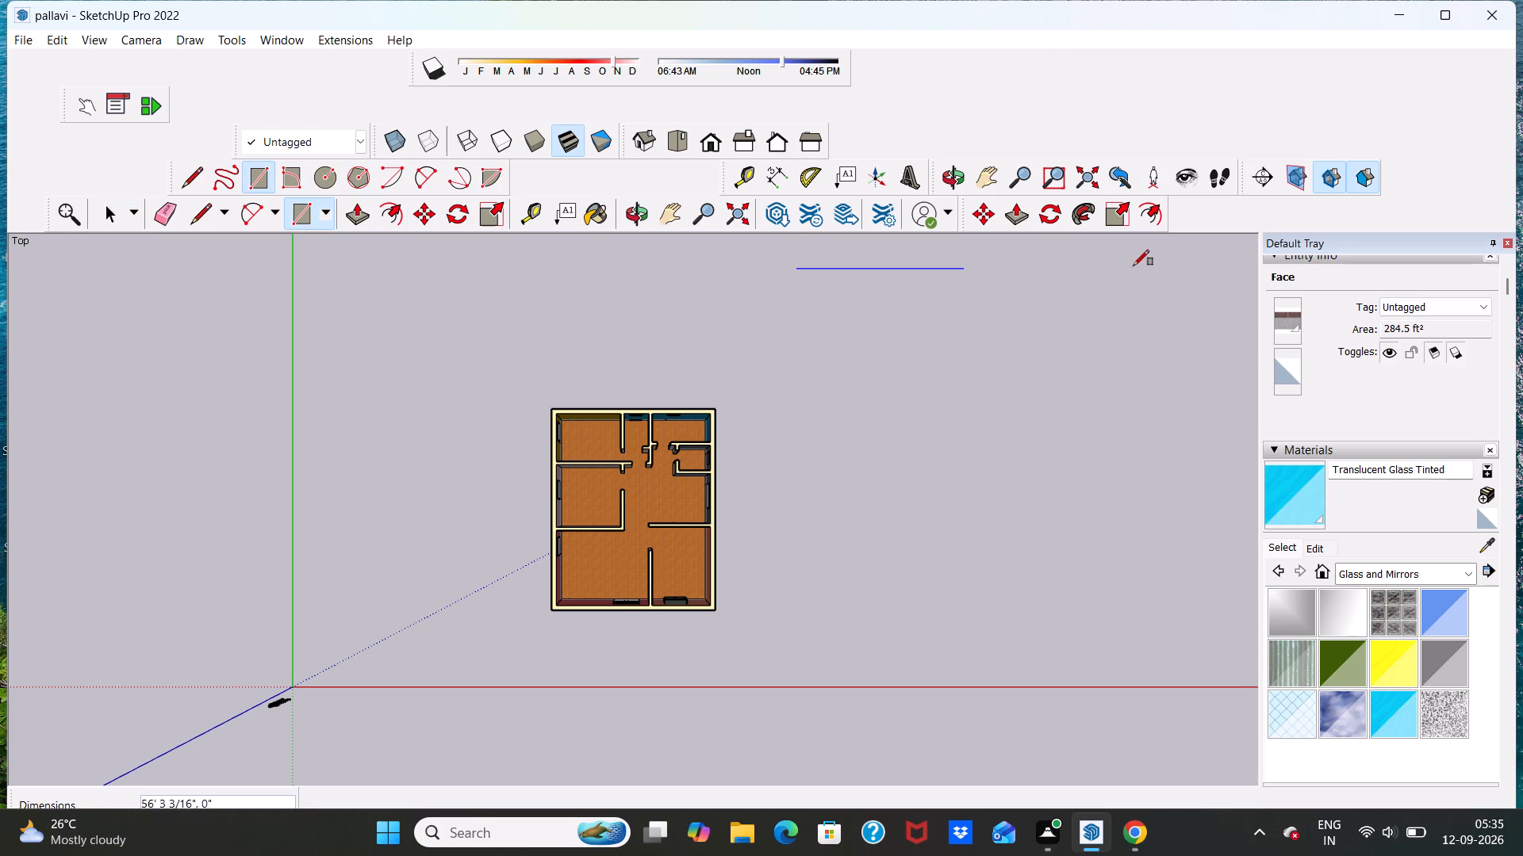
click(1149, 262)
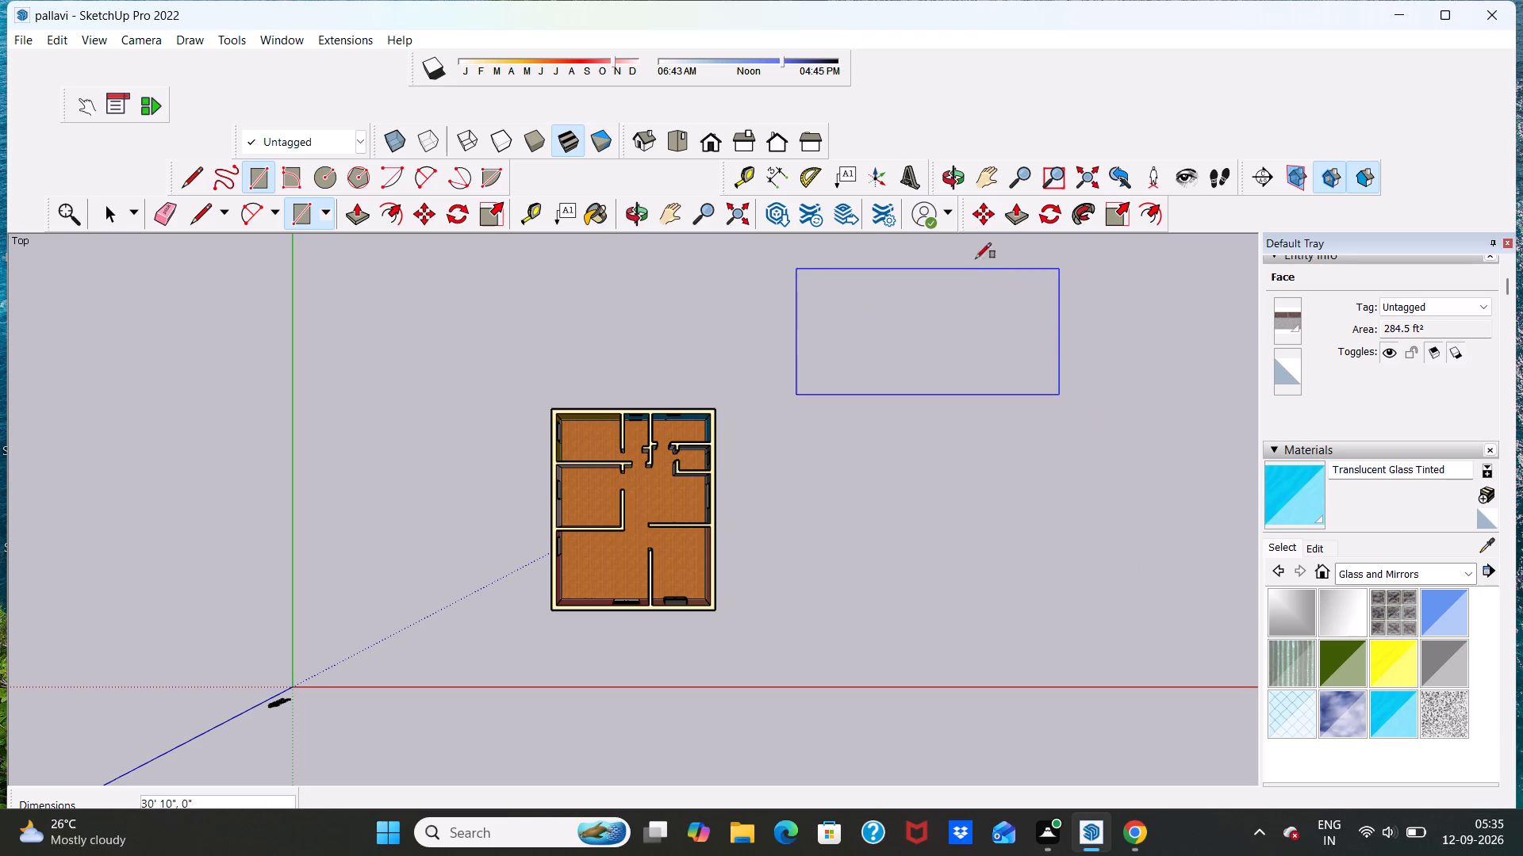
scroll(954, 196, up, 1)
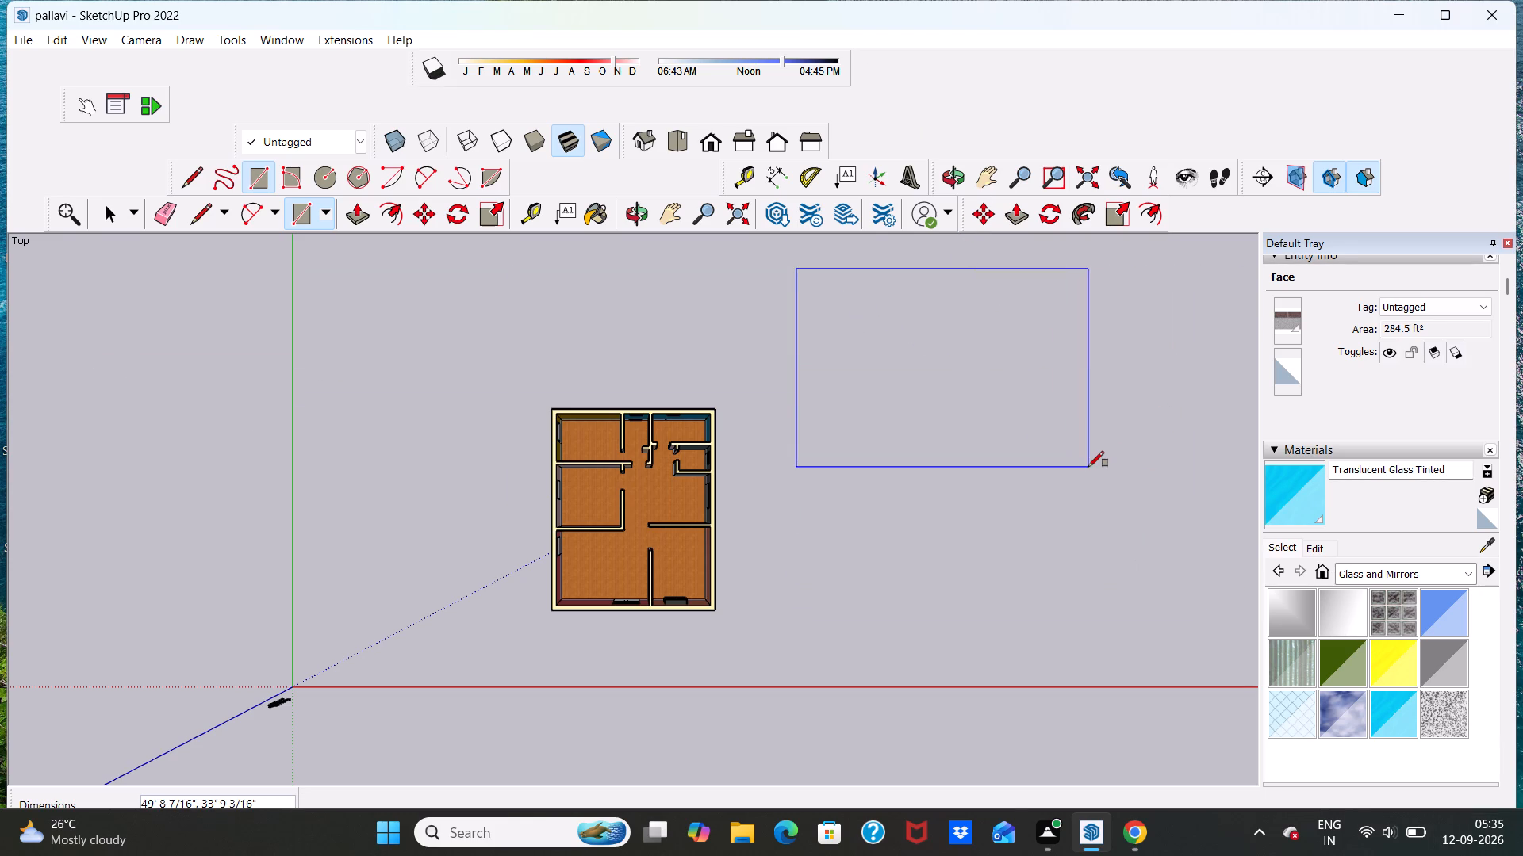
key(2)
text(6')
key(comma)
text(32')
key(Return)
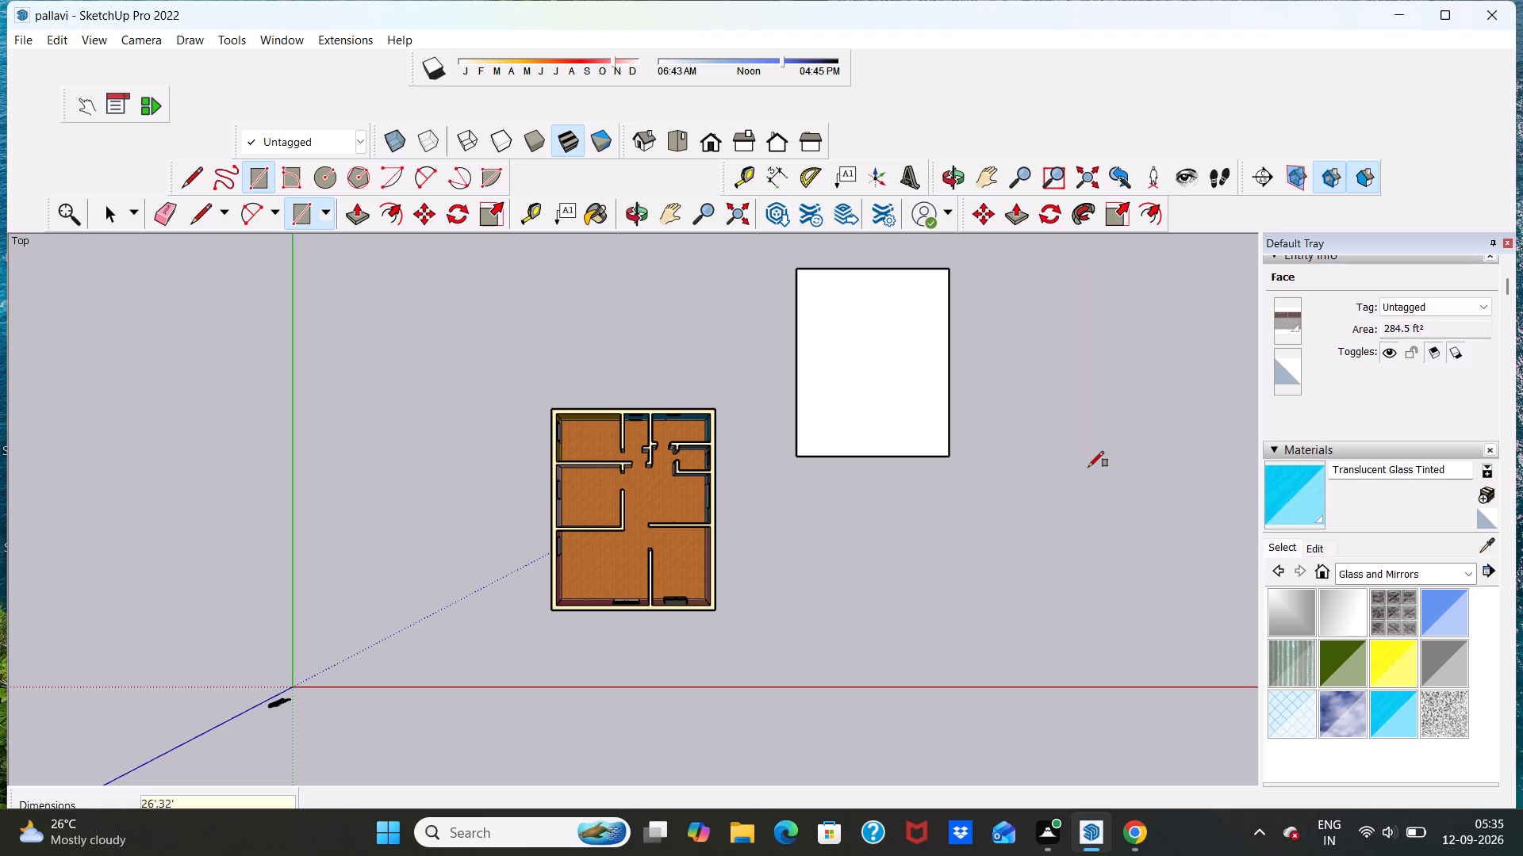
key(space)
Examine the new ground rectangle and the house beside it from angled views.
scroll(952, 204, down, 2)
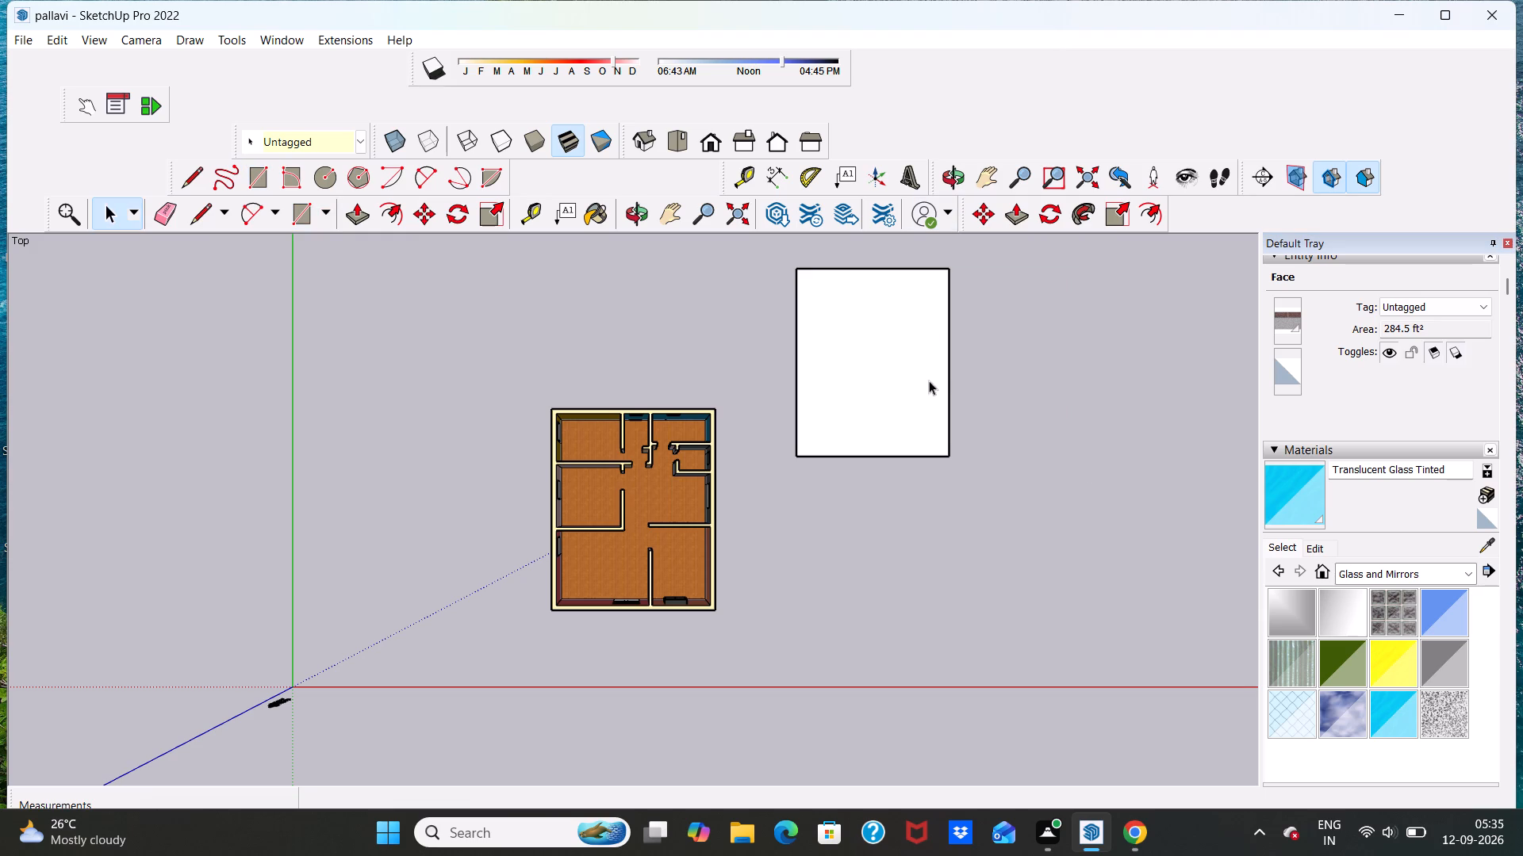
scroll(933, 365, down, 3)
scroll(944, 342, up, 5)
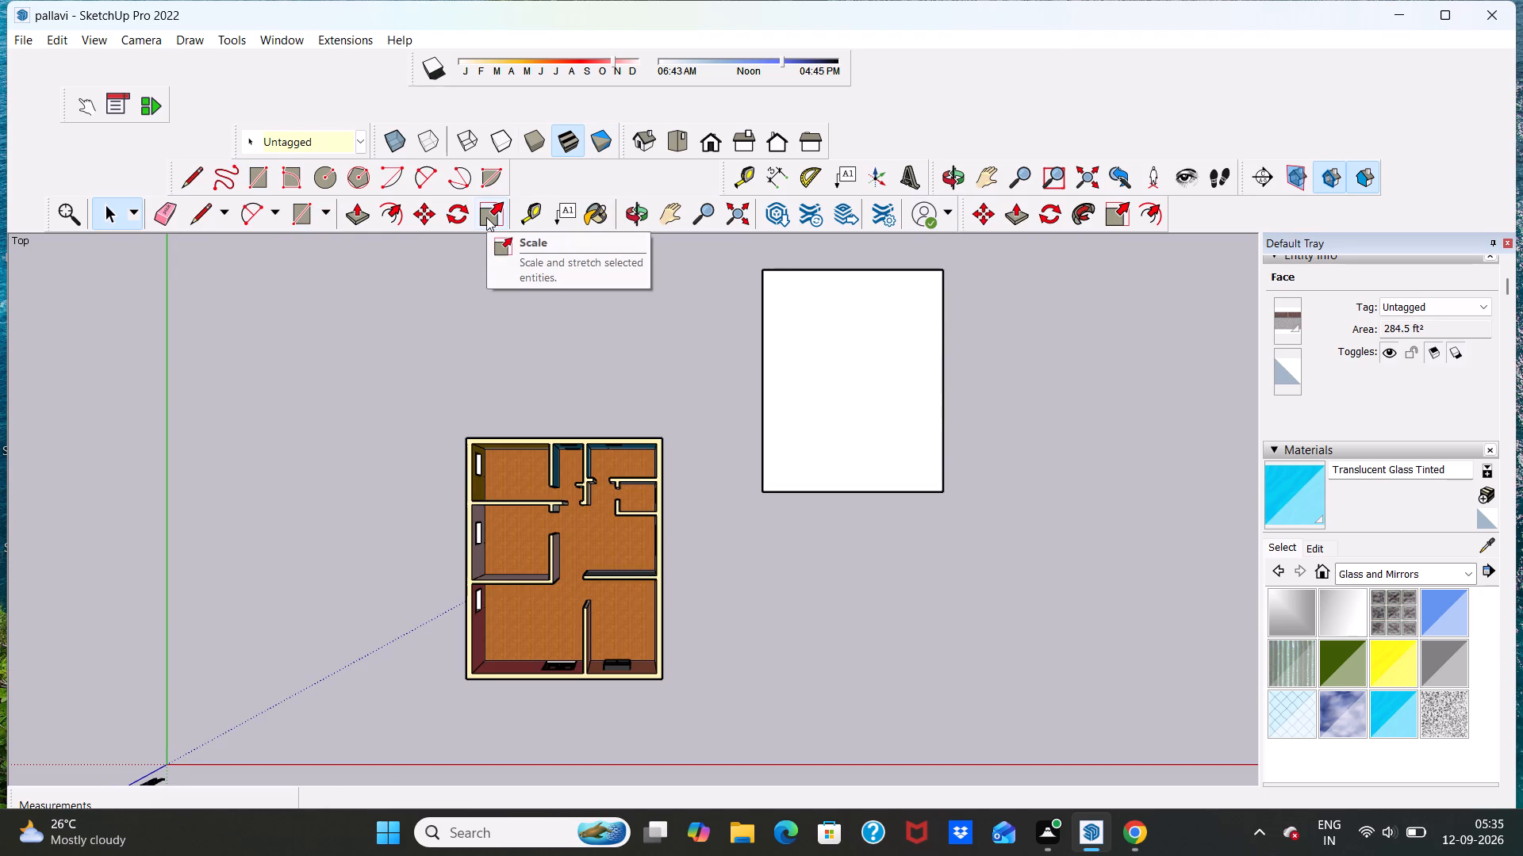
scroll(815, 407, up, 3)
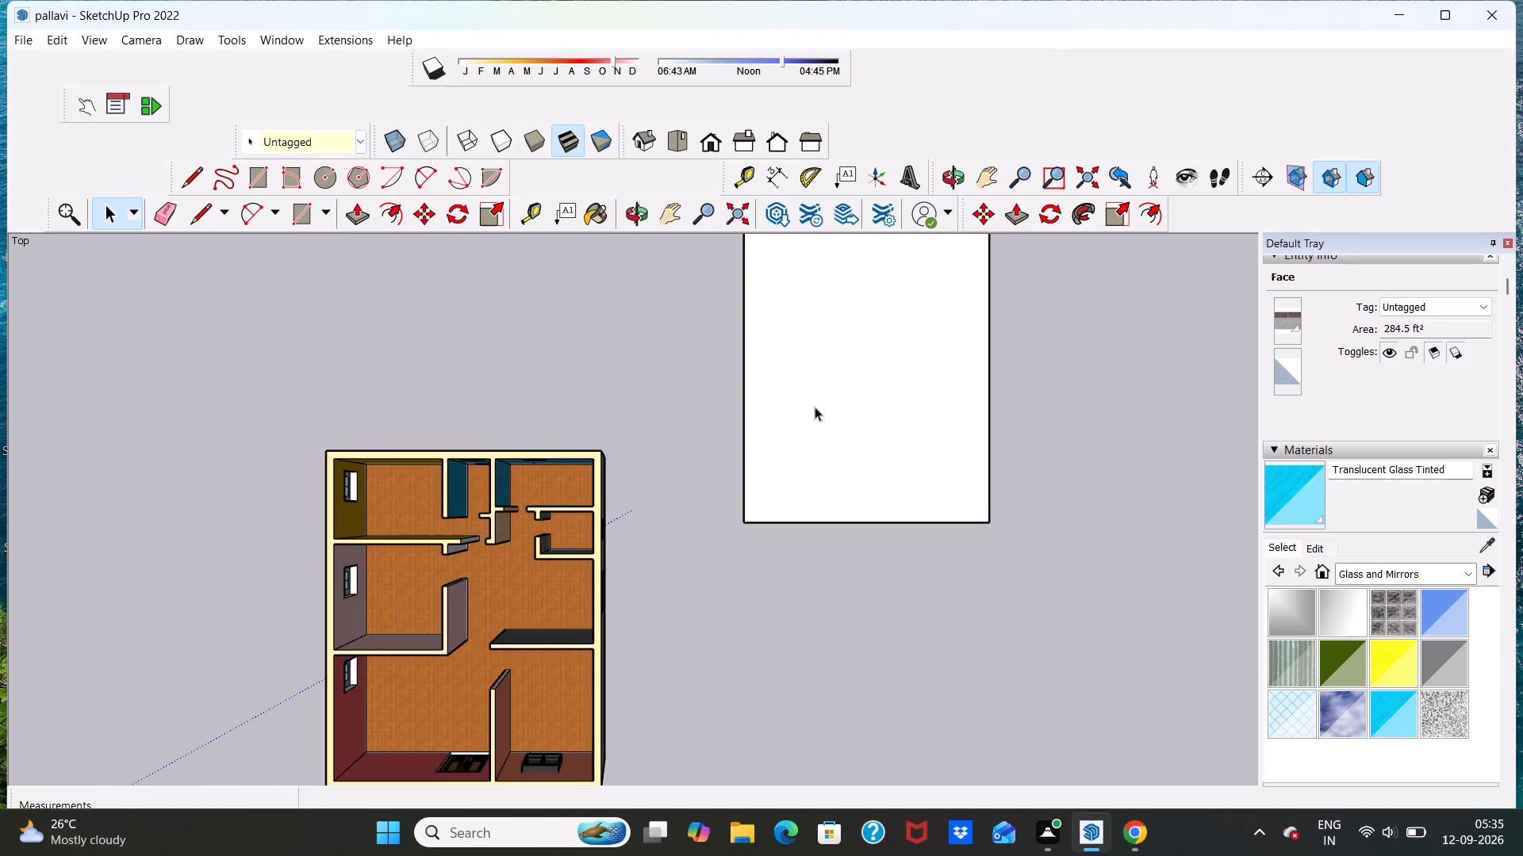
scroll(815, 407, down, 7)
middle_drag(834, 449, 972, 279)
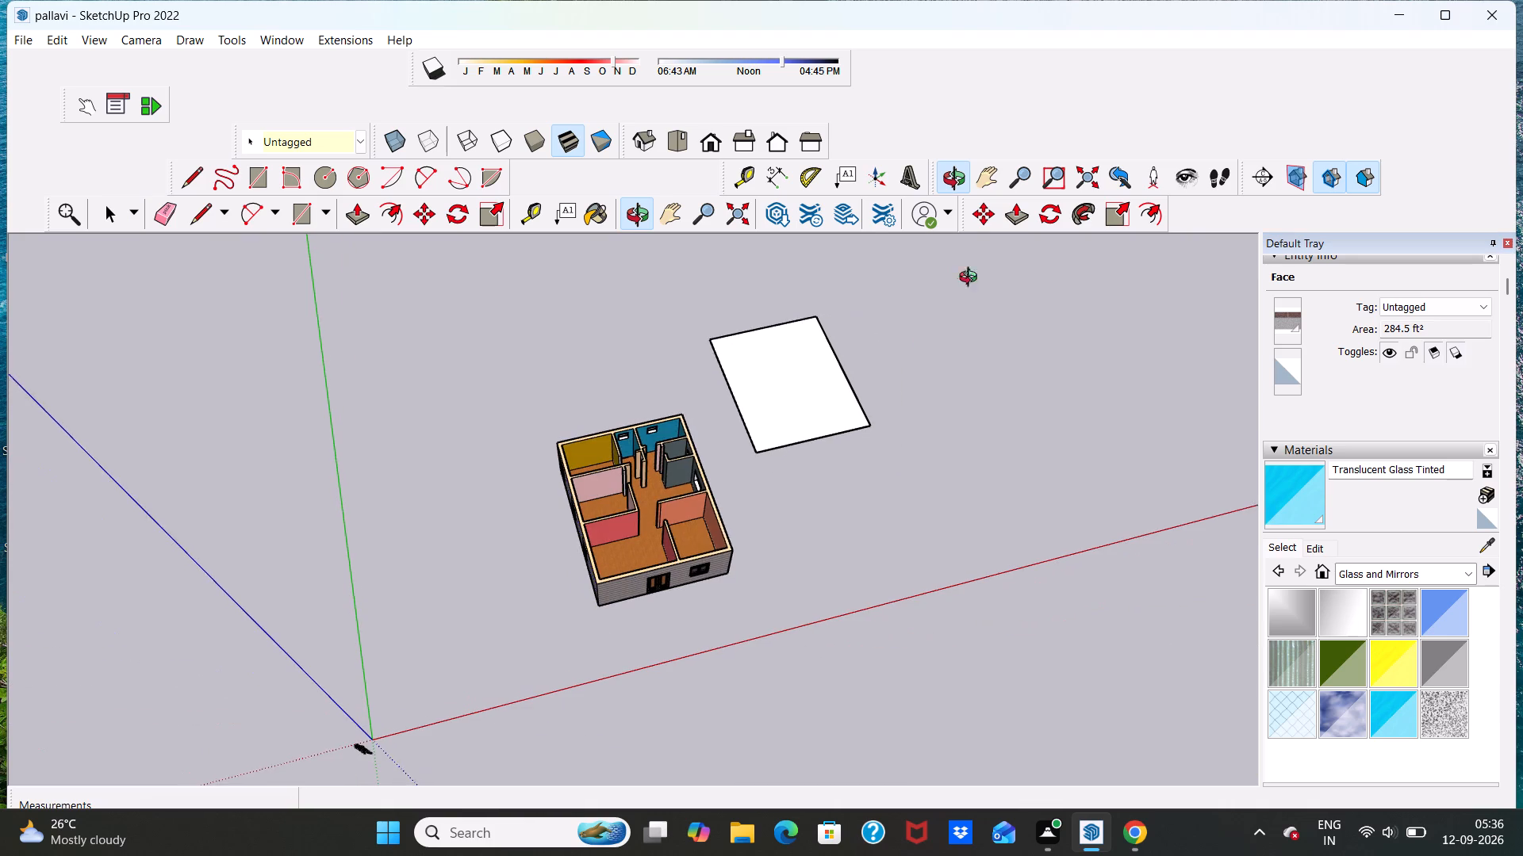
middle_drag(972, 279, 969, 274)
middle_drag(942, 424, 846, 235)
middle_drag(895, 522, 889, 510)
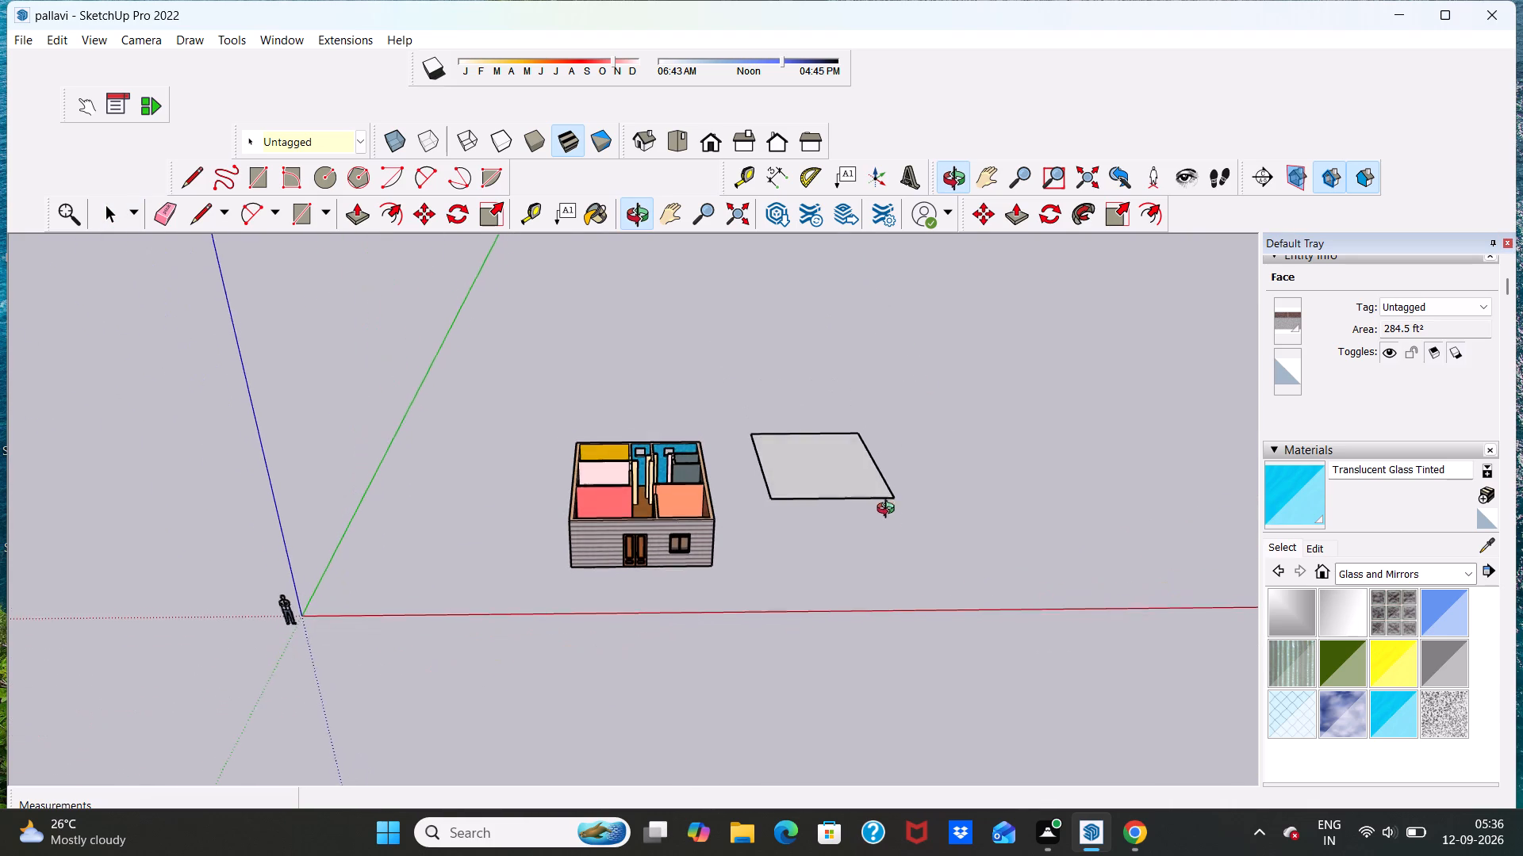
middle_drag(889, 510, 846, 535)
scroll(823, 510, up, 5)
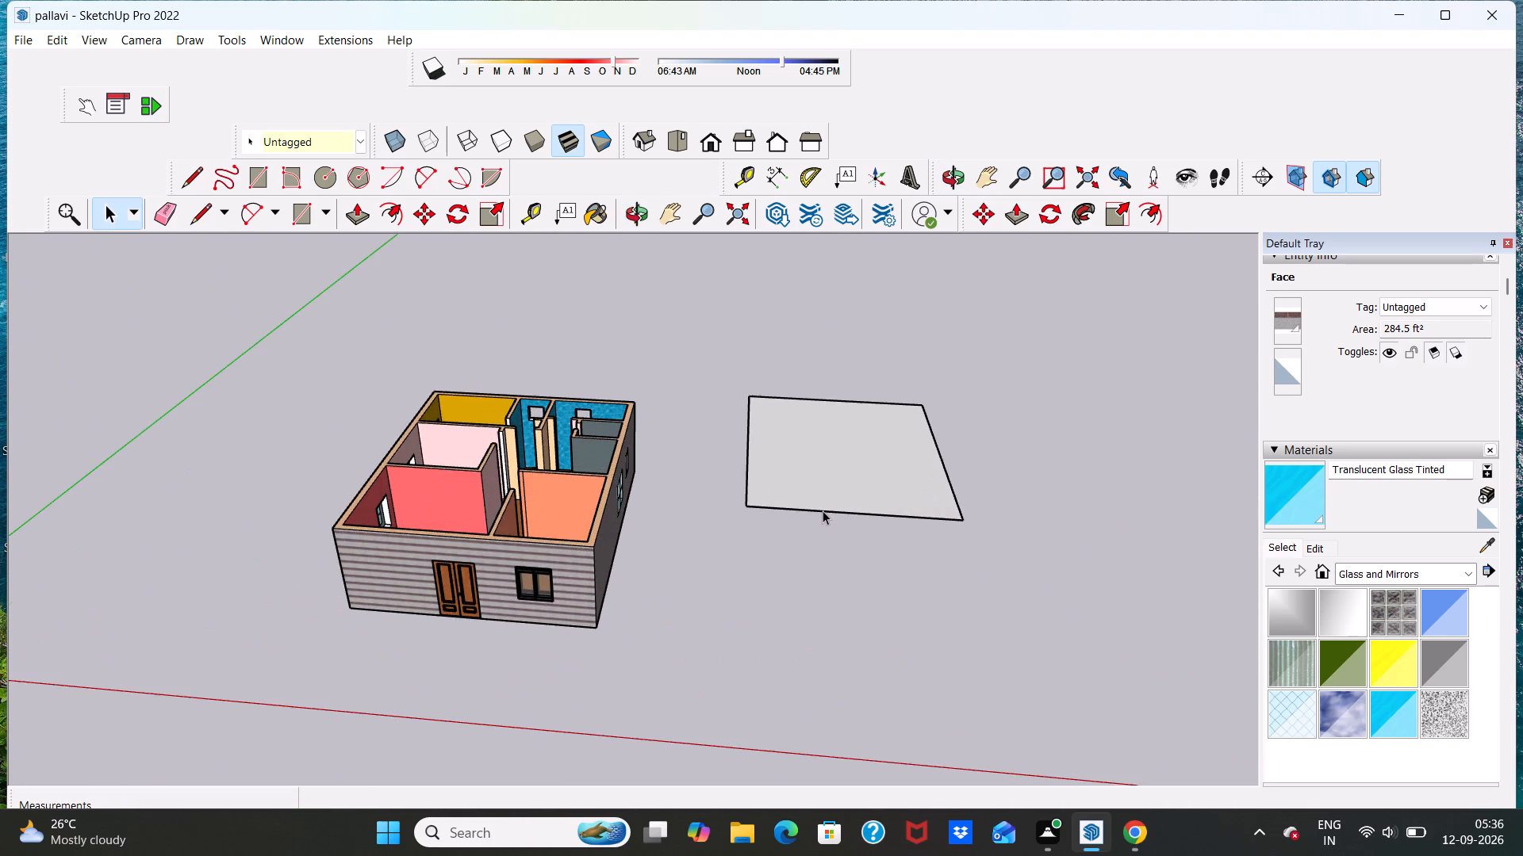
scroll(823, 510, down, 4)
scroll(815, 468, up, 6)
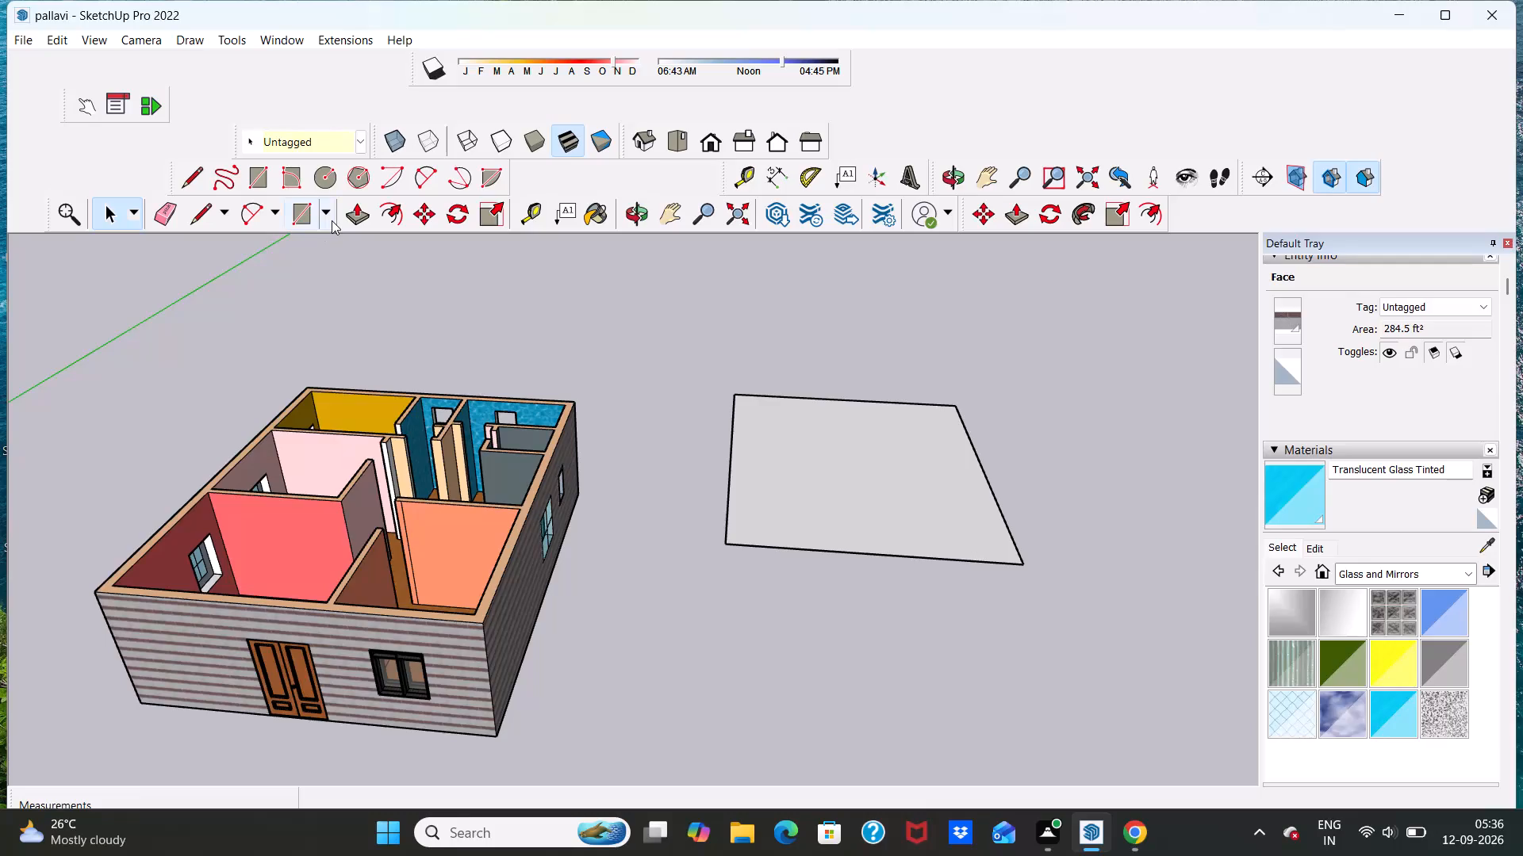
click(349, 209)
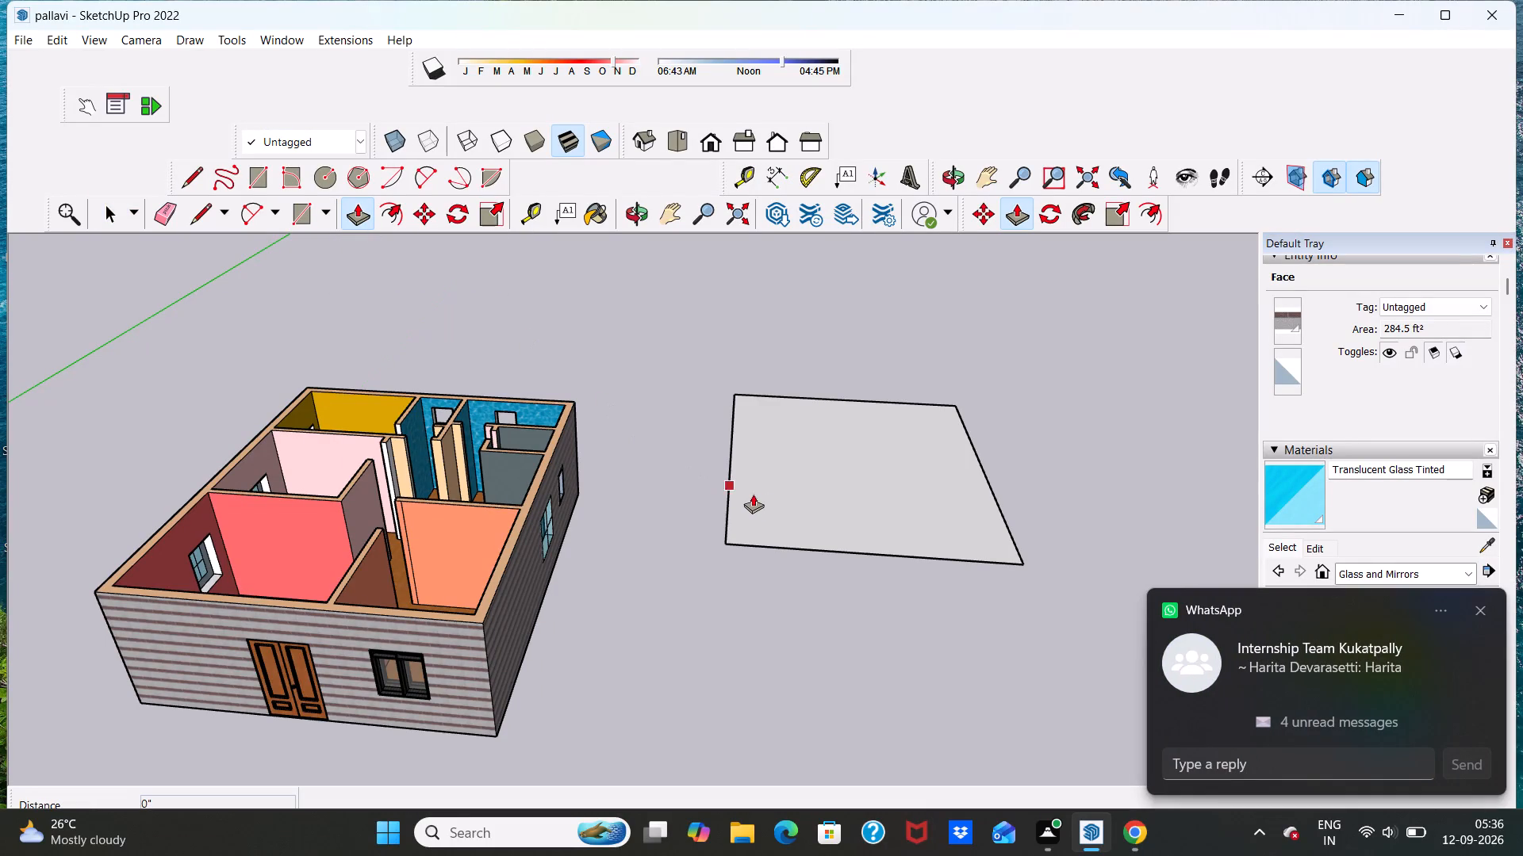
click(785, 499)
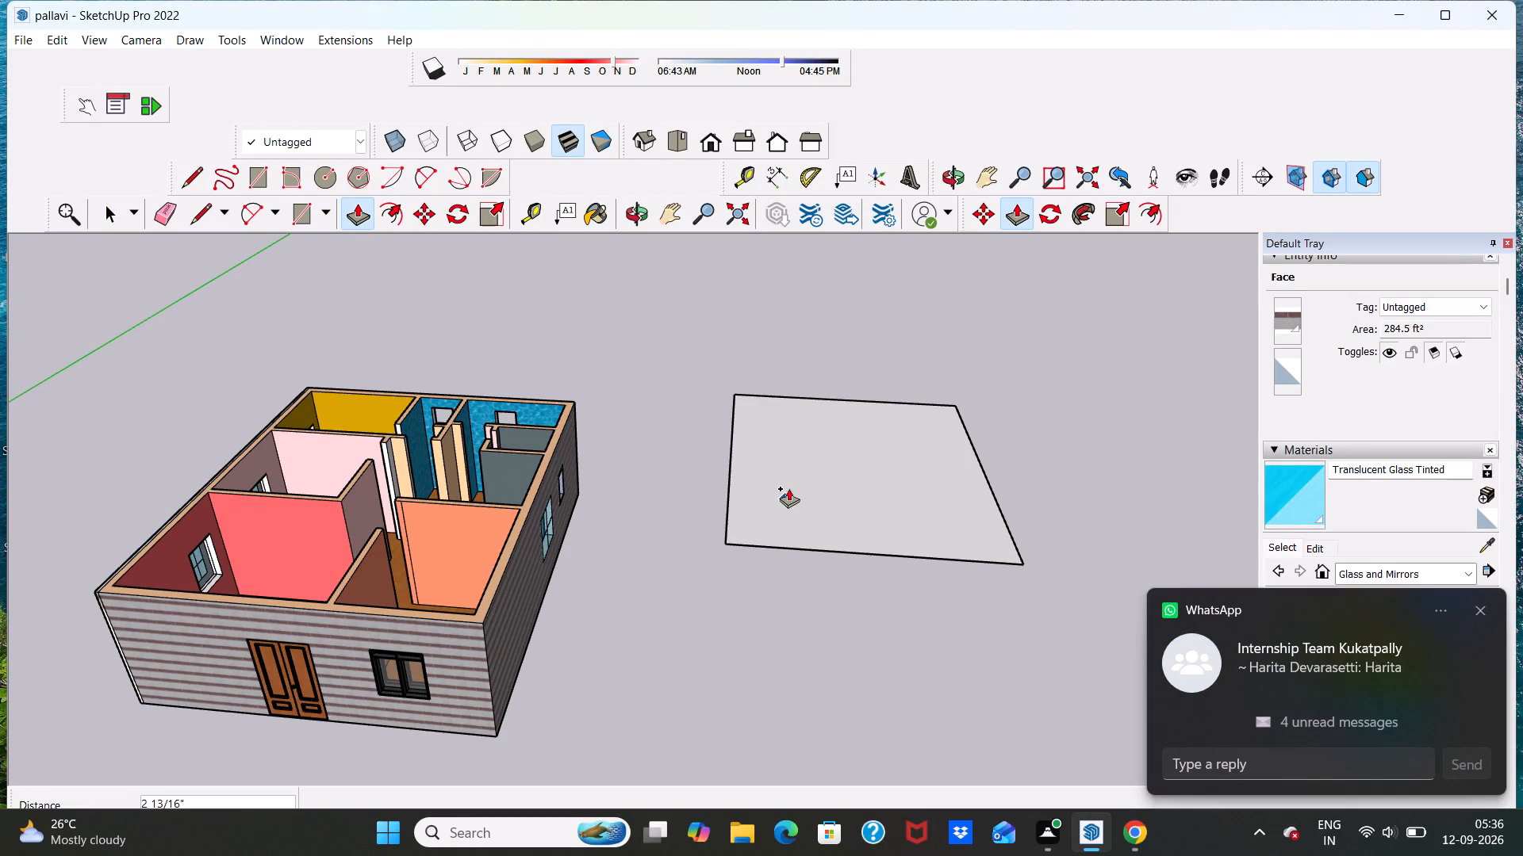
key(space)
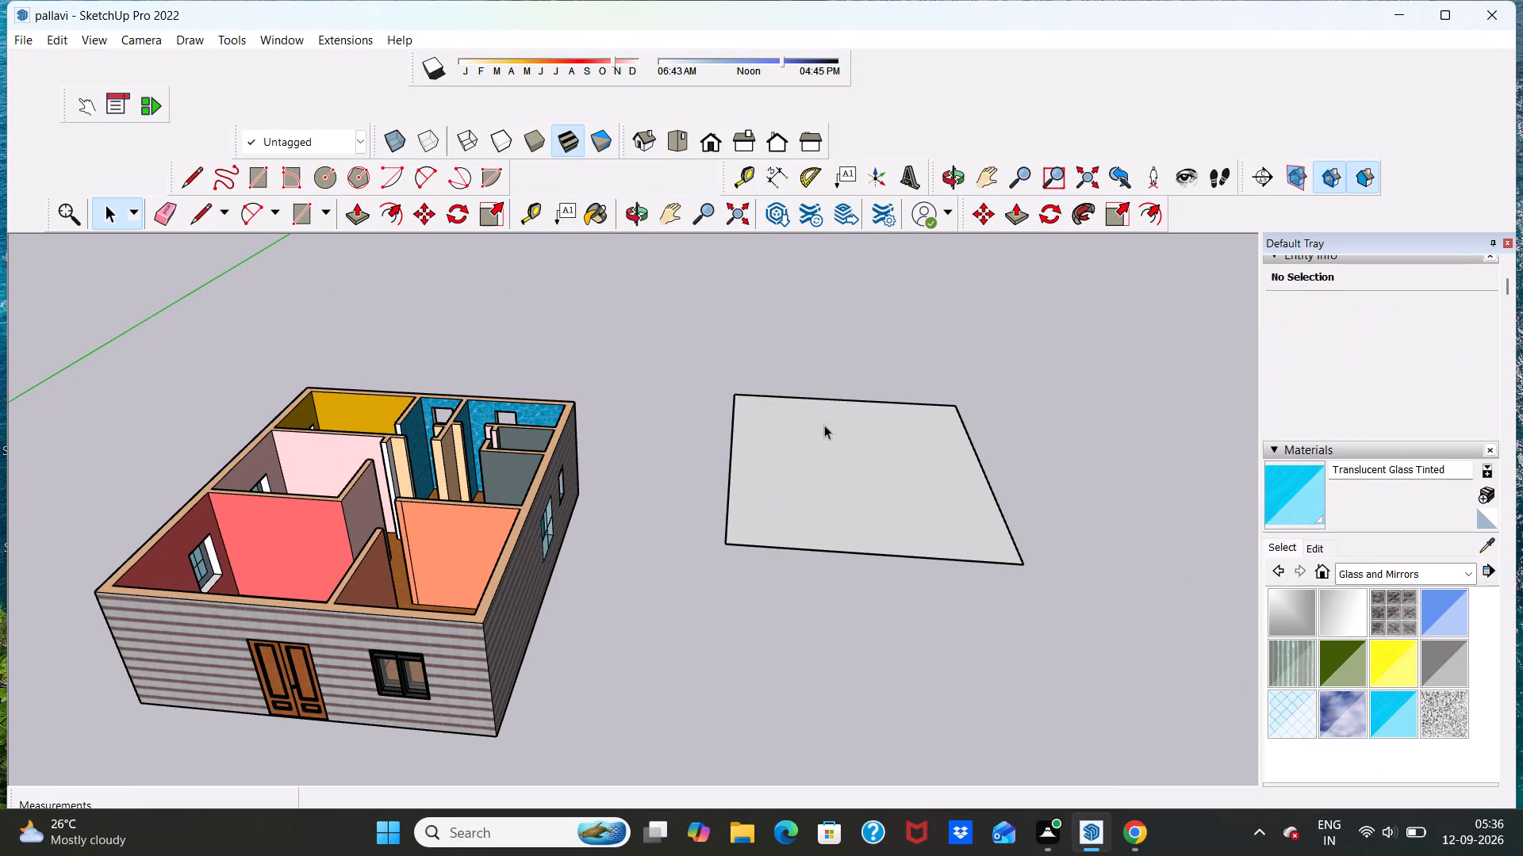
Push/Pull the 26' by 32' rectangle upward 9" to form a slab.
scroll(844, 367, up, 1)
scroll(833, 374, down, 11)
scroll(846, 489, up, 8)
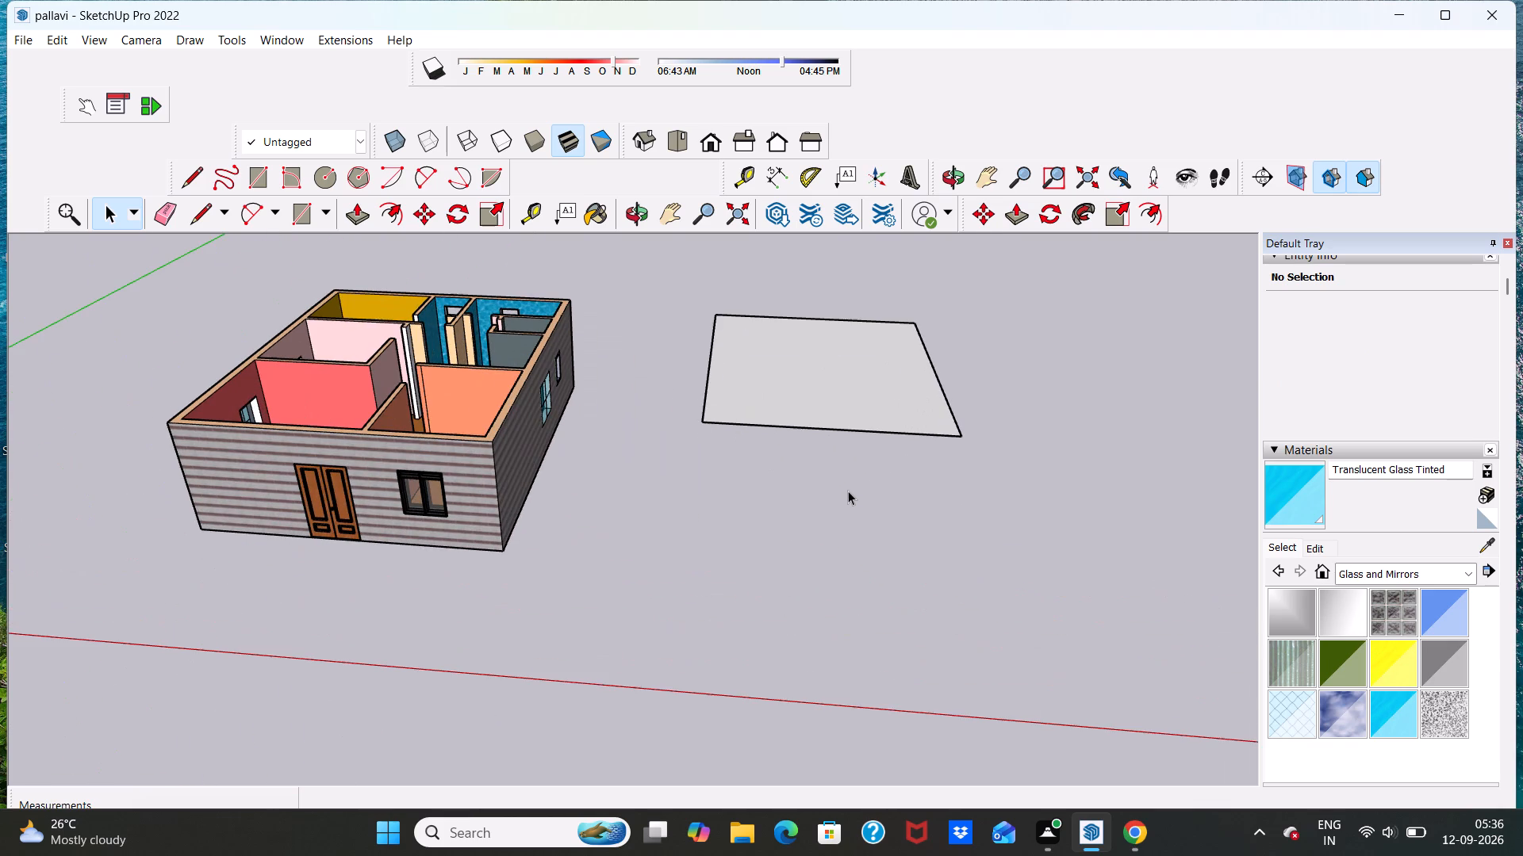
key(space)
scroll(803, 373, up, 3)
click(819, 403)
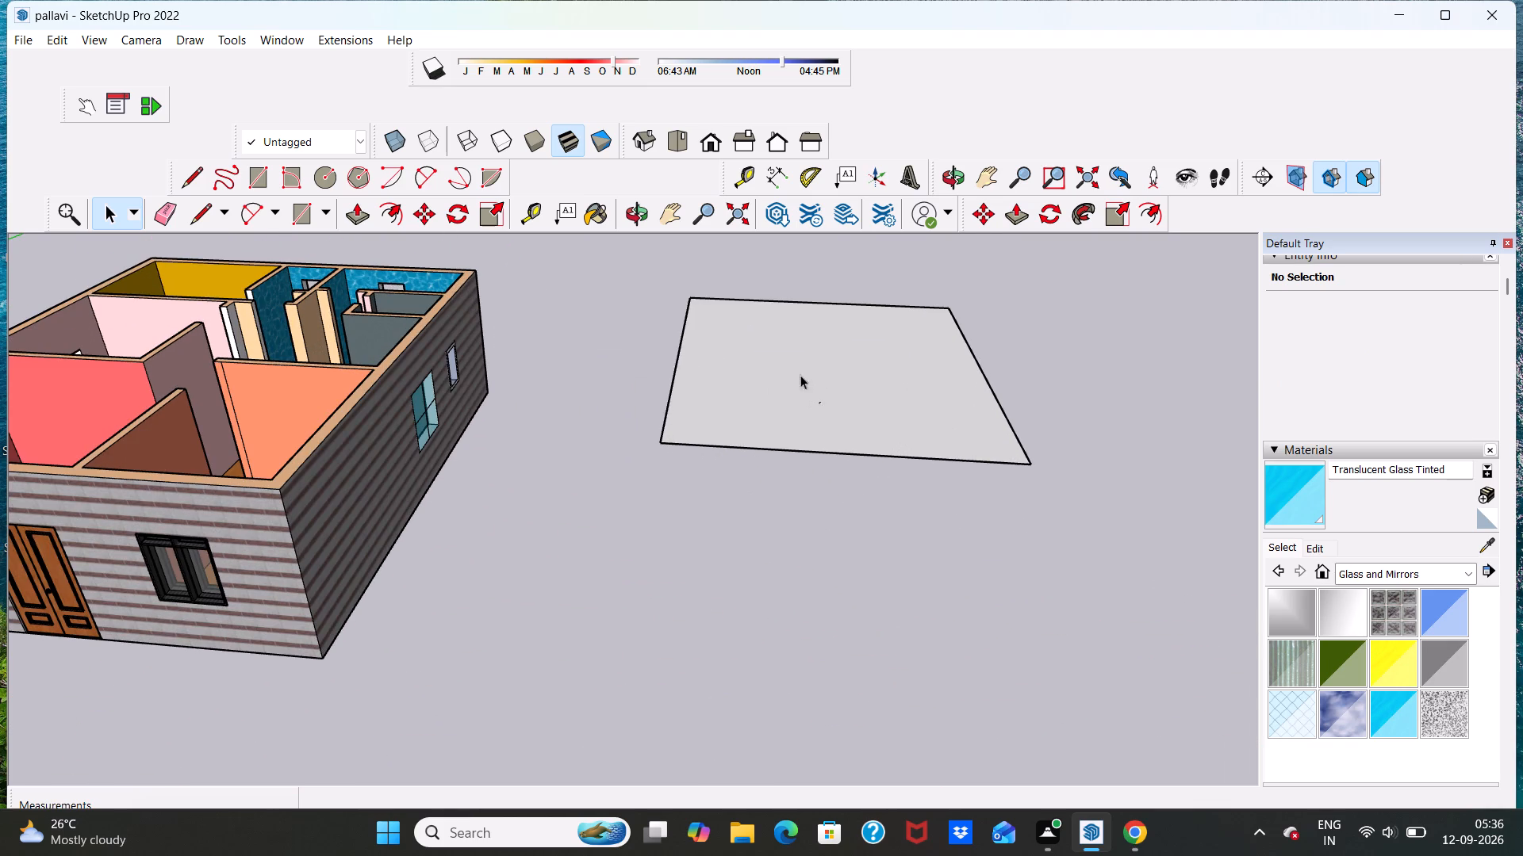
click(363, 208)
click(826, 419)
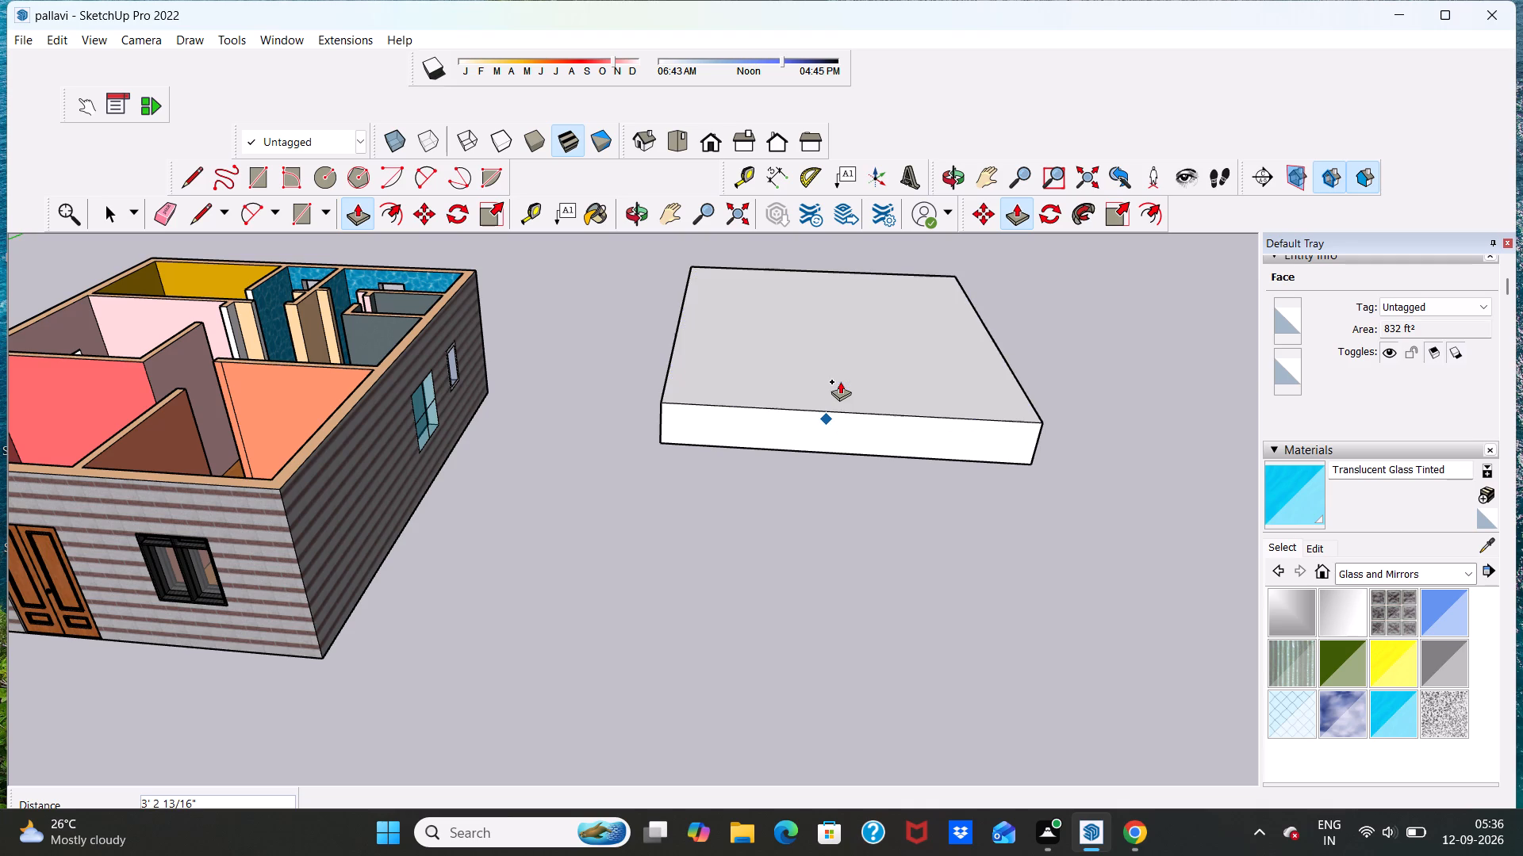
text(9")
key(Return)
key(space)
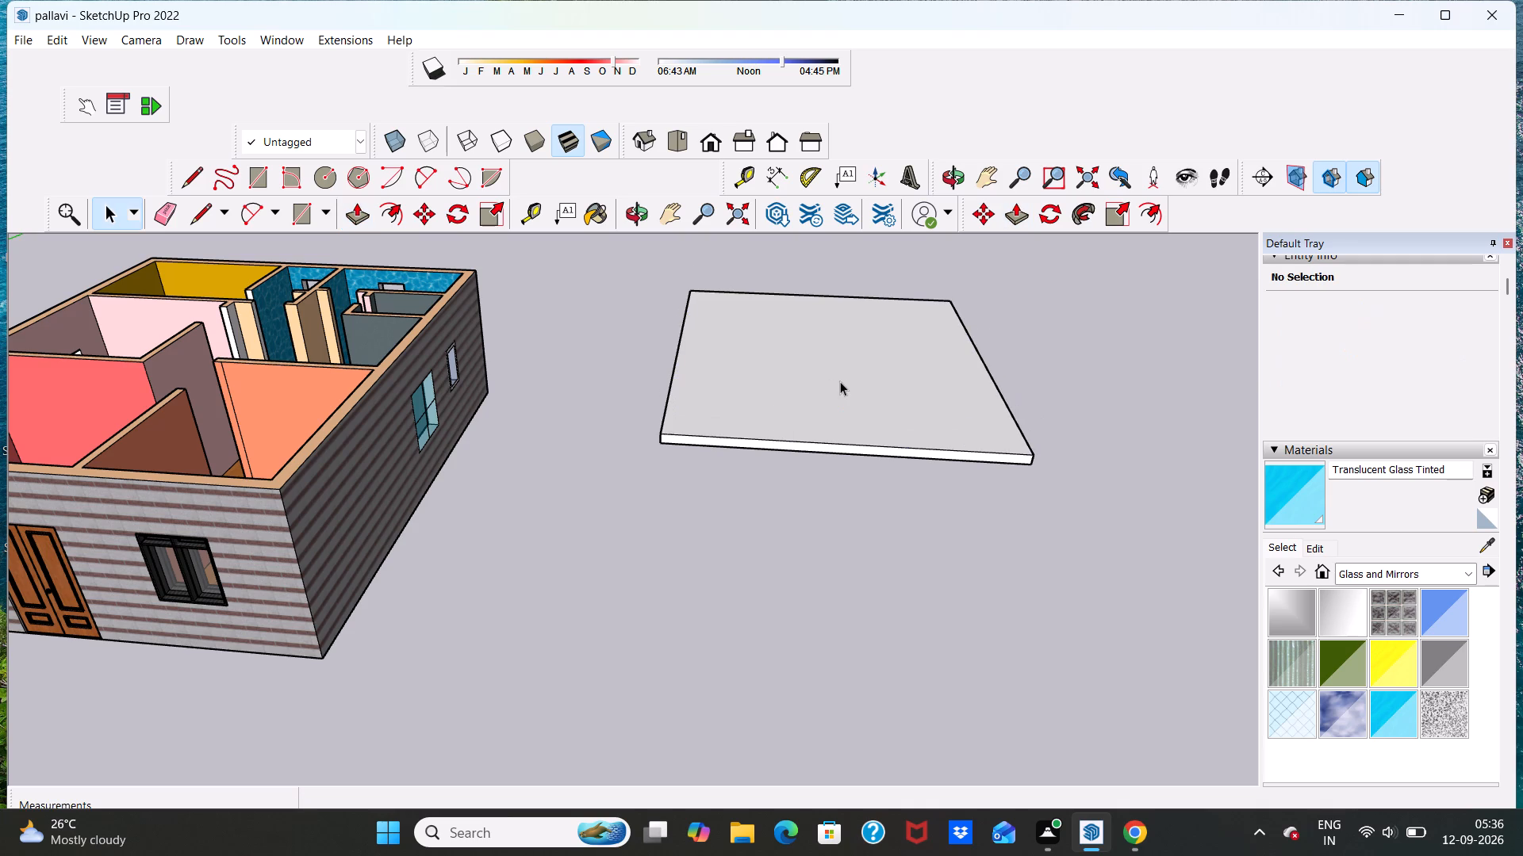
Examine the slab alongside the house from farther away and from a higher angle.
scroll(834, 381, down, 10)
scroll(711, 482, up, 6)
scroll(838, 360, down, 5)
scroll(955, 399, up, 2)
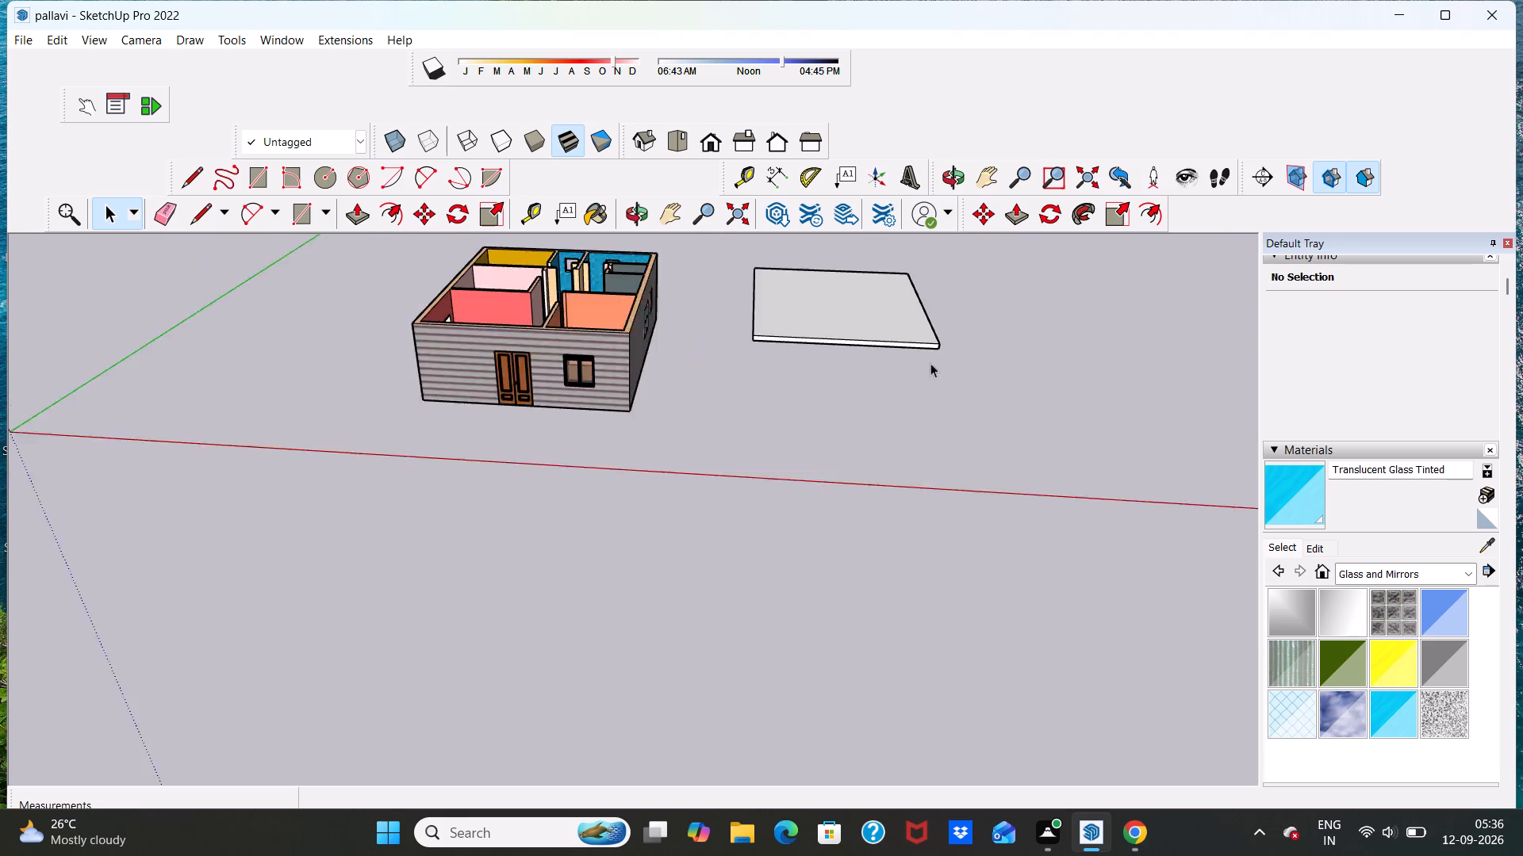
scroll(930, 363, up, 4)
scroll(887, 324, down, 5)
scroll(906, 275, up, 6)
scroll(721, 324, down, 9)
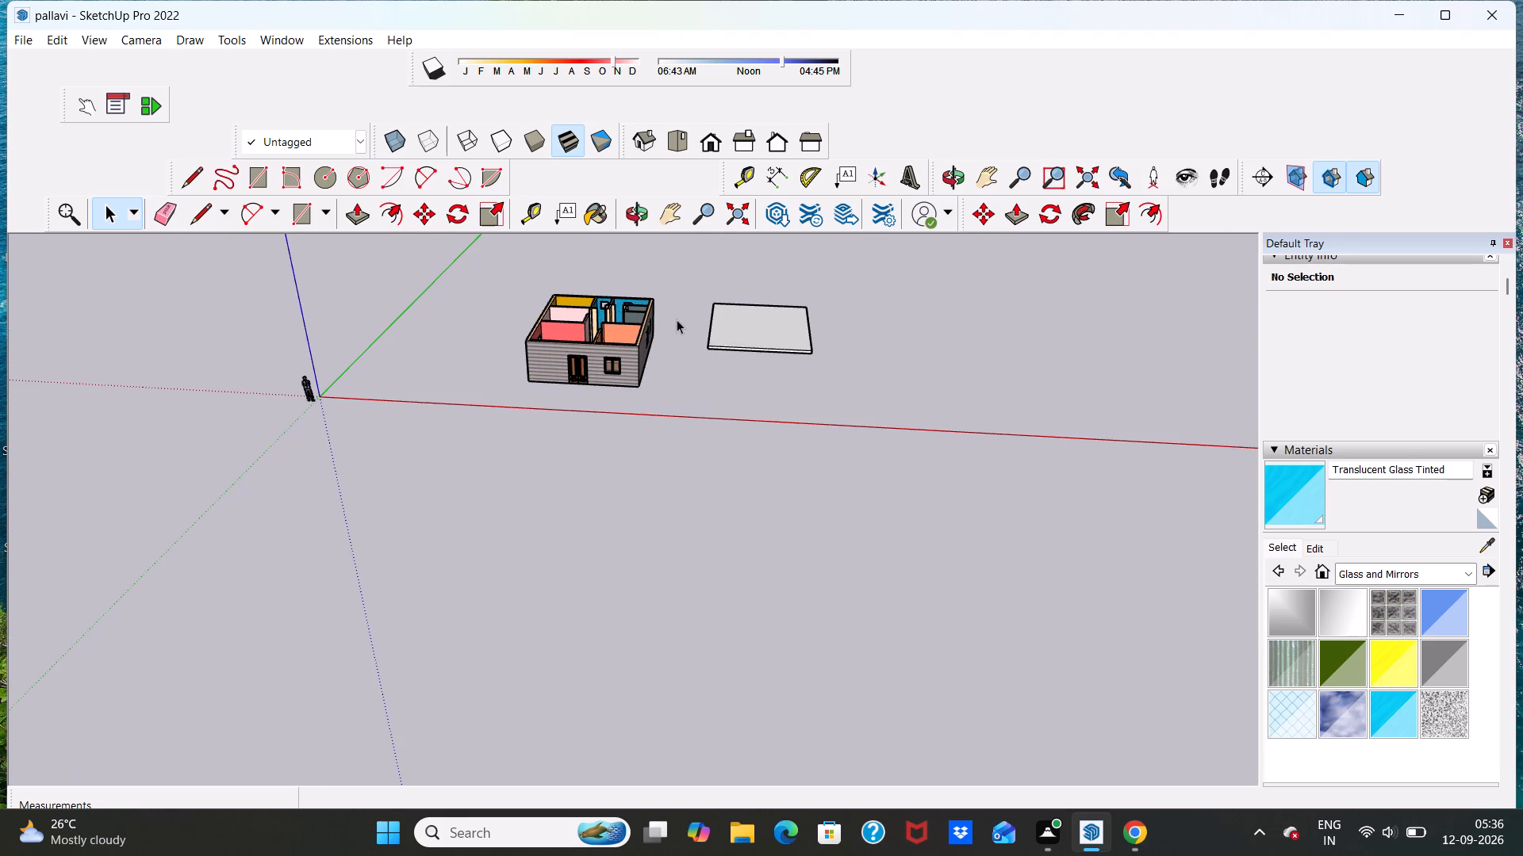
middle_drag(677, 319, 677, 459)
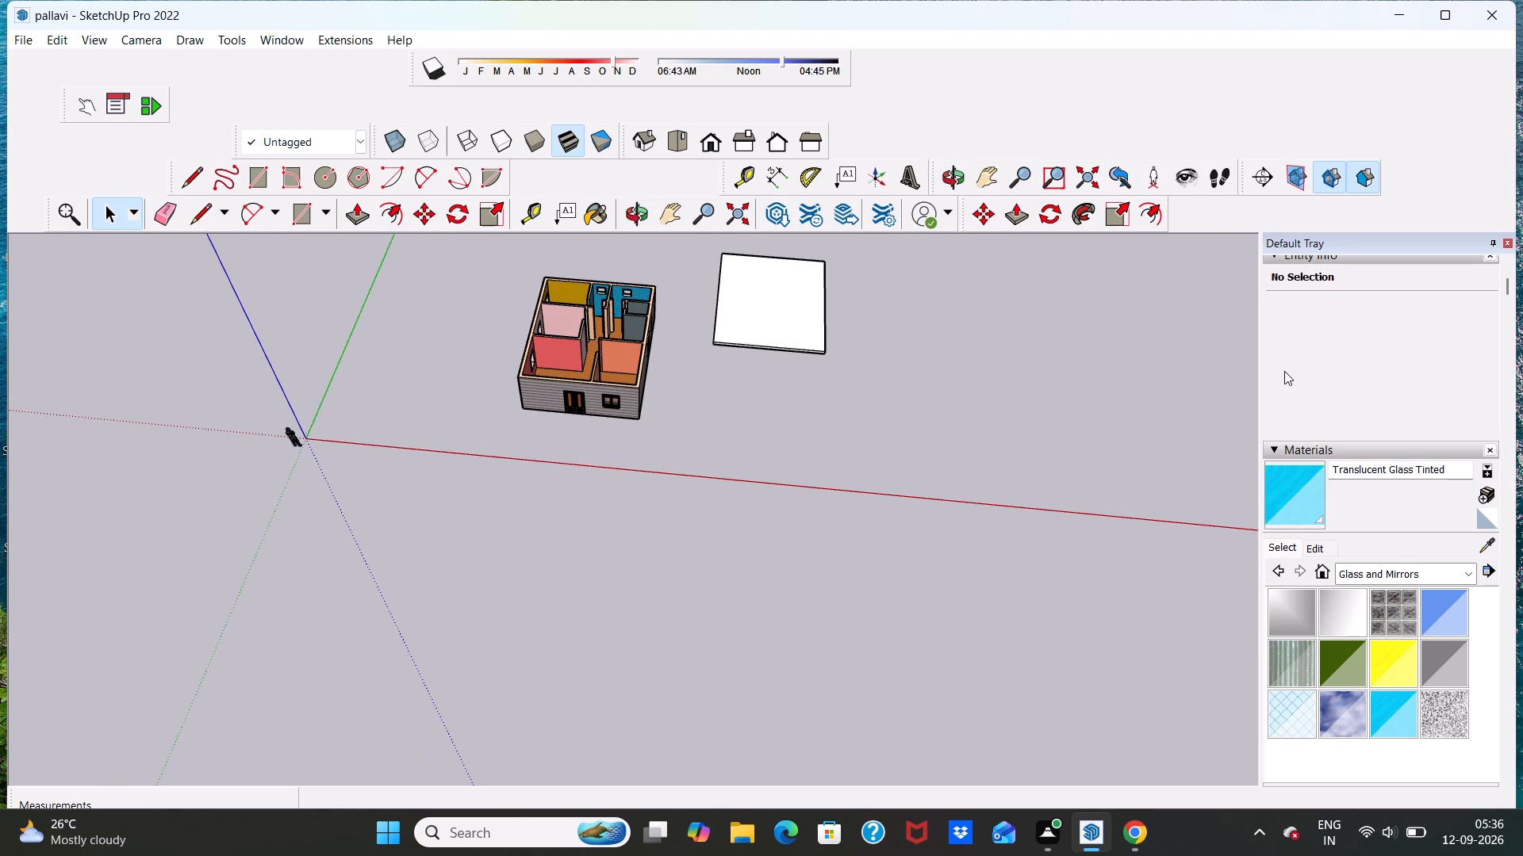
scroll(1276, 366, up, 1)
scroll(0, 0, down, 20)
scroll(0, 0, down, 1)
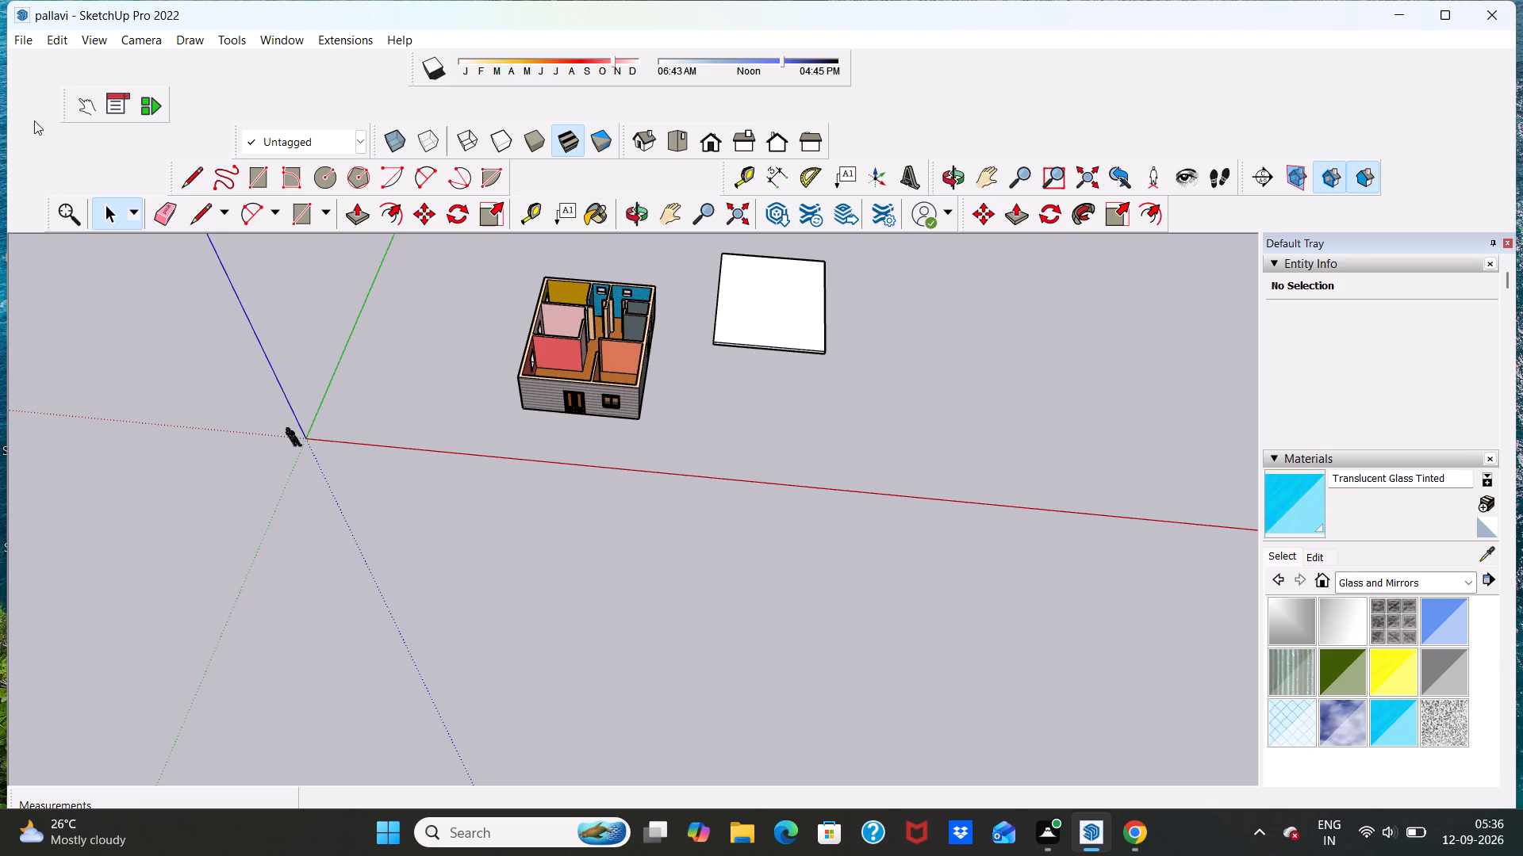
scroll(34, 120, down, 1)
scroll(33, 114, up, 1)
scroll(13, 93, down, 3)
scroll(13, 92, up, 6)
scroll(627, 354, up, 5)
scroll(627, 352, down, 12)
scroll(622, 308, up, 11)
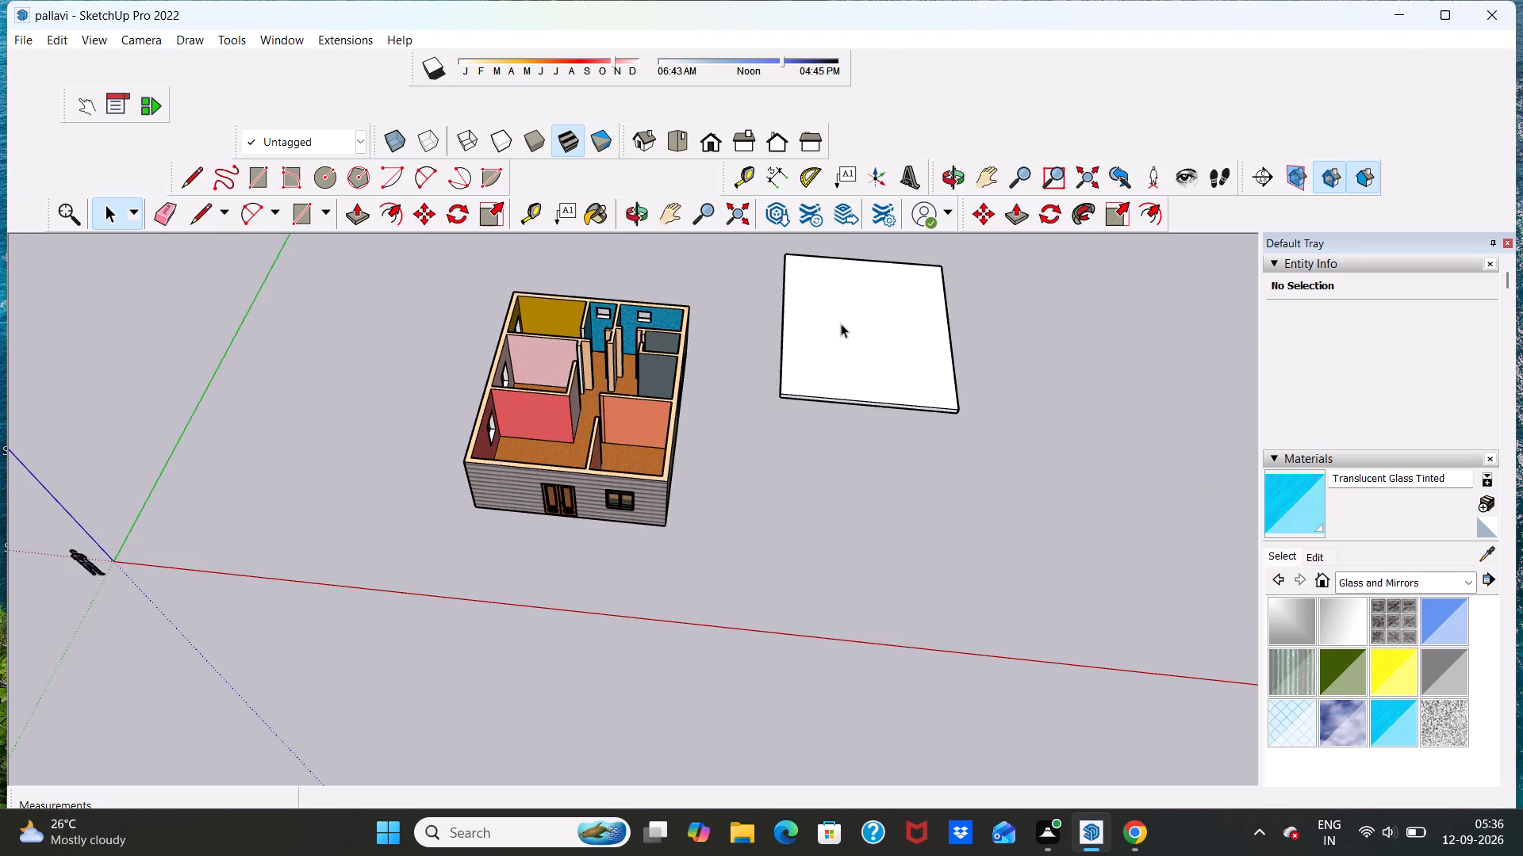
Make the whole slab beside the house into a group and deselect it.
triple_click(855, 374)
click(855, 374)
right_click(855, 374)
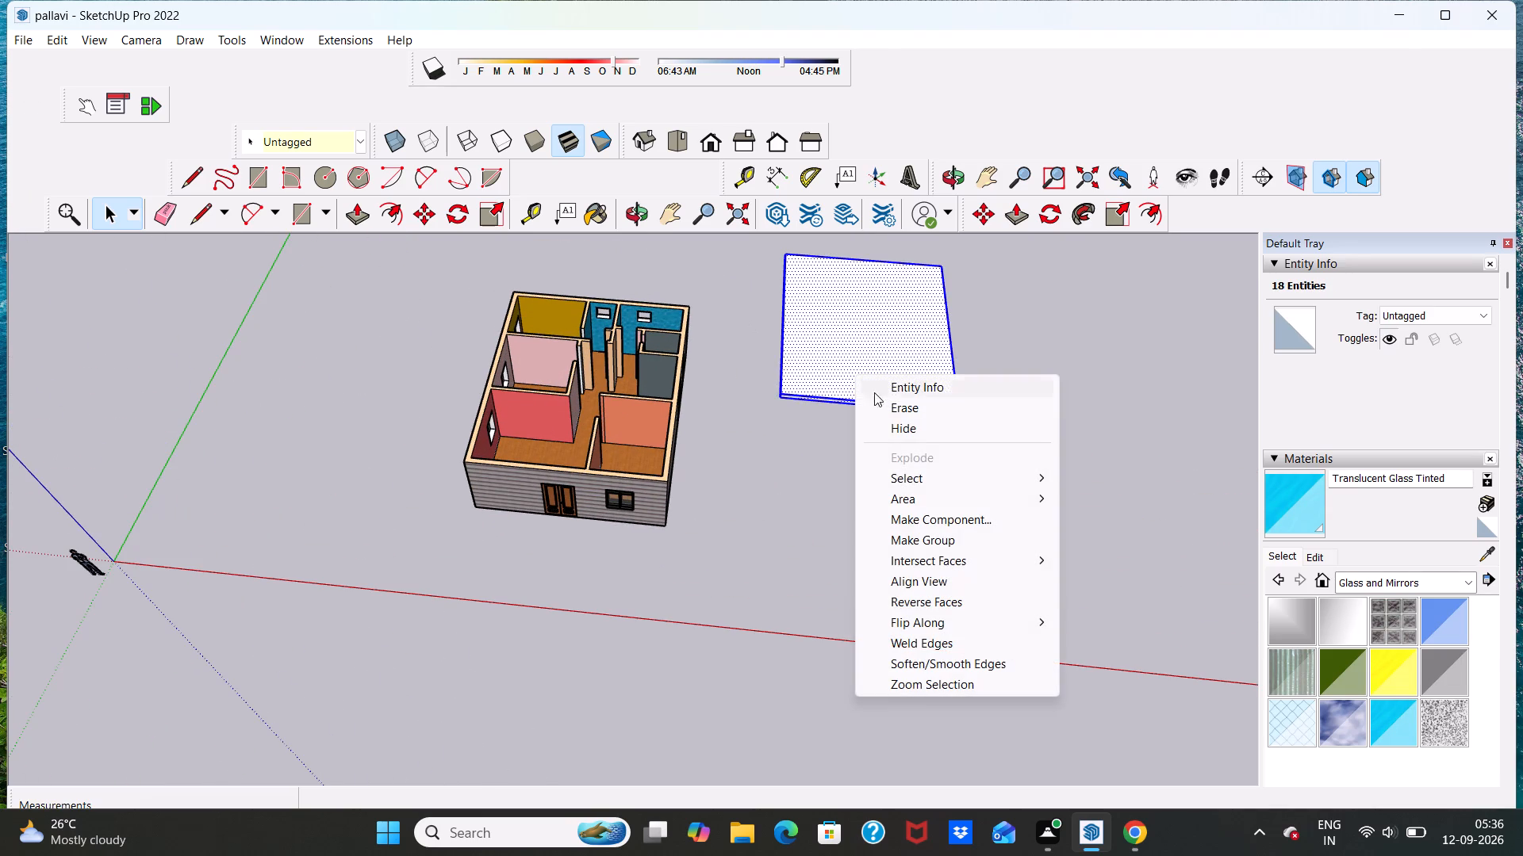
click(942, 532)
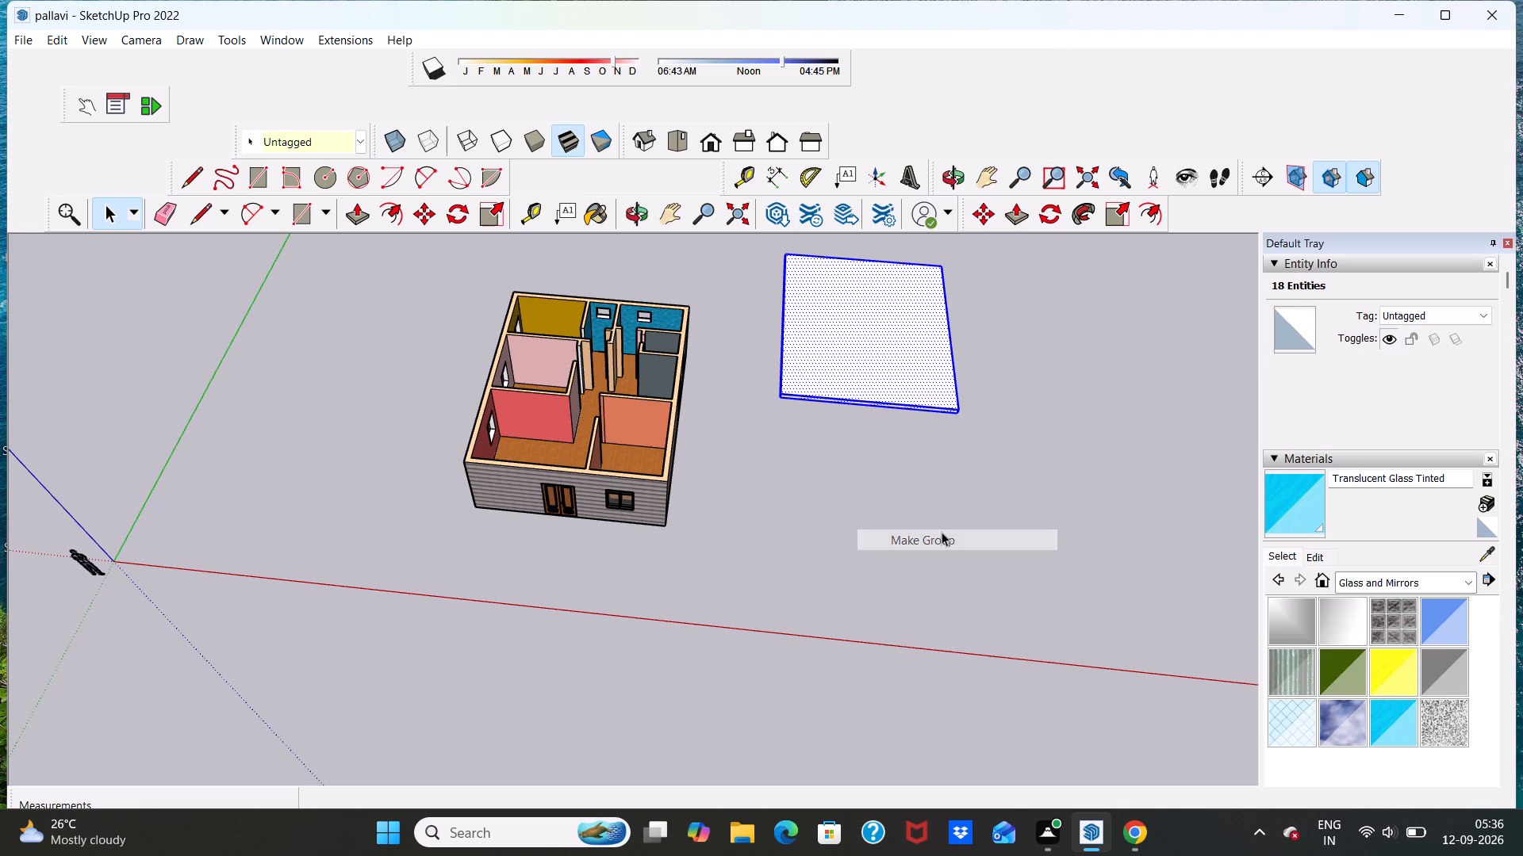
scroll(846, 356, down, 4)
scroll(862, 415, up, 6)
click(862, 415)
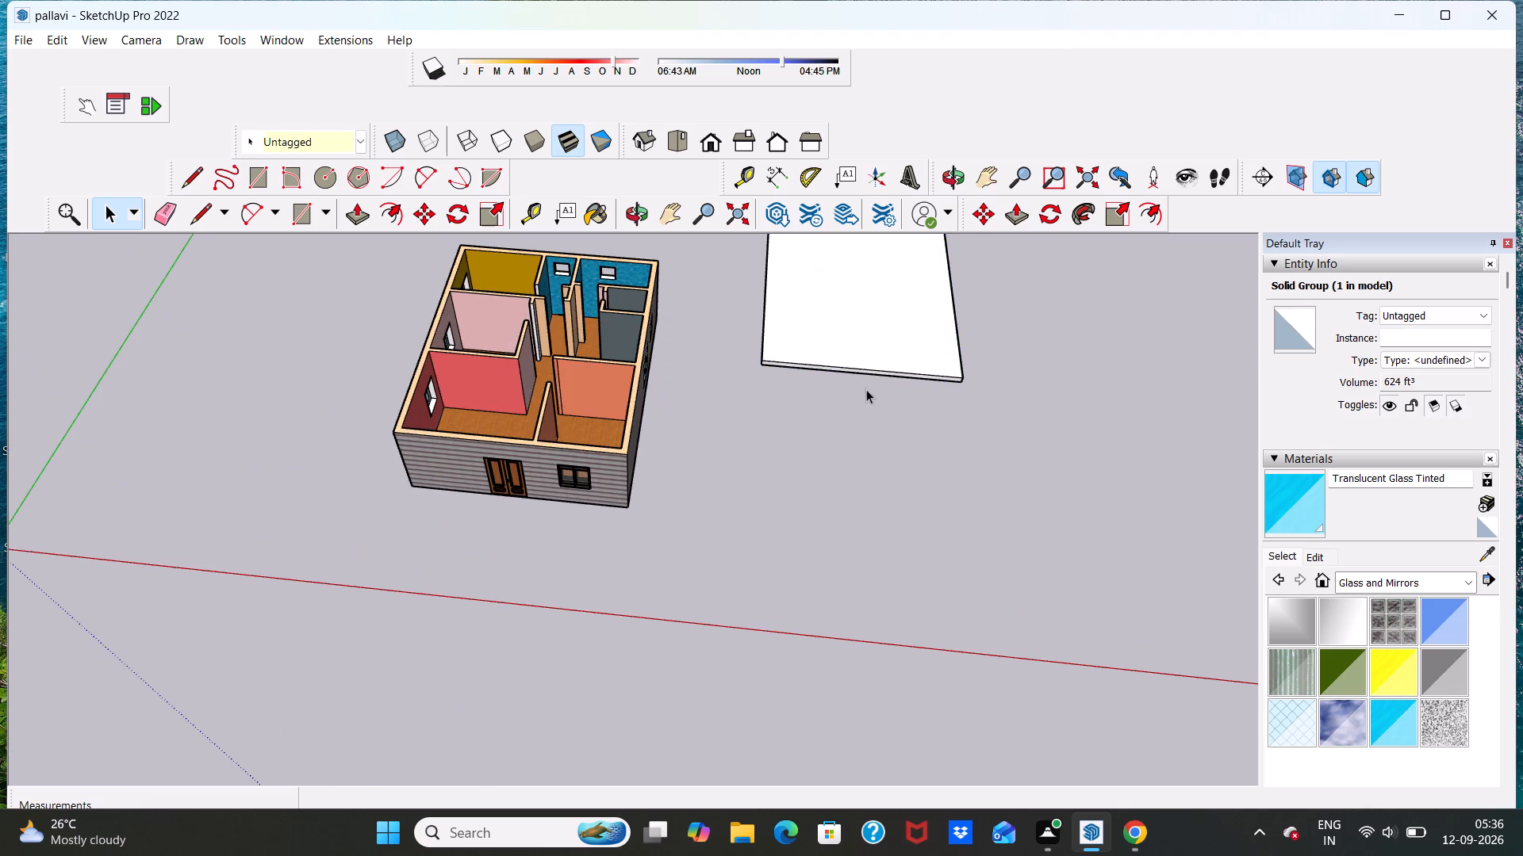
Paint the slab group with Formica Speckled Grey from the Synthetic Surfaces materials.
scroll(869, 376, up, 6)
scroll(869, 374, down, 14)
scroll(881, 323, up, 4)
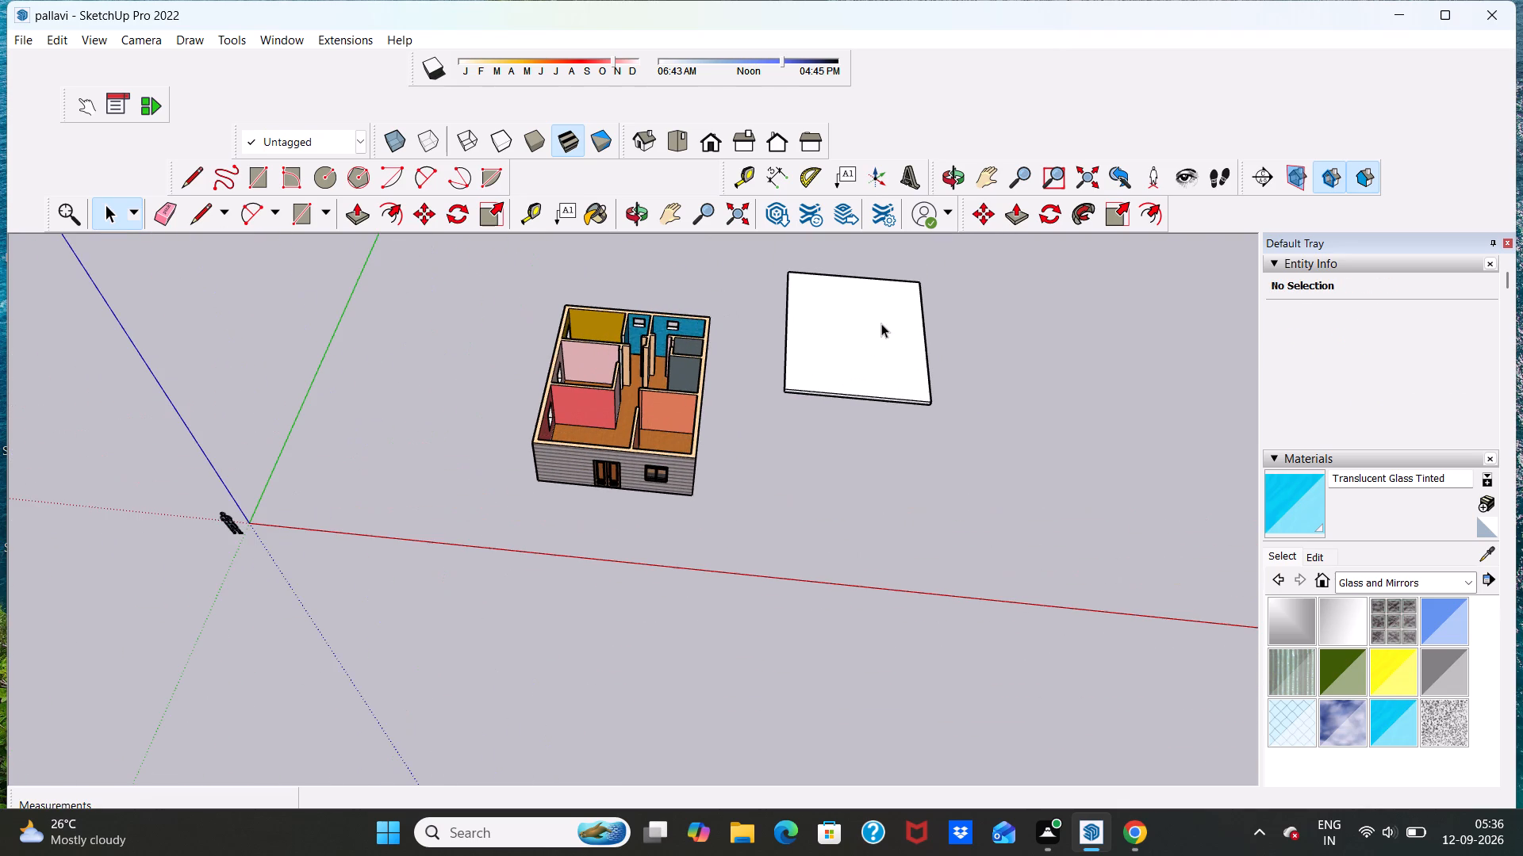
click(1473, 588)
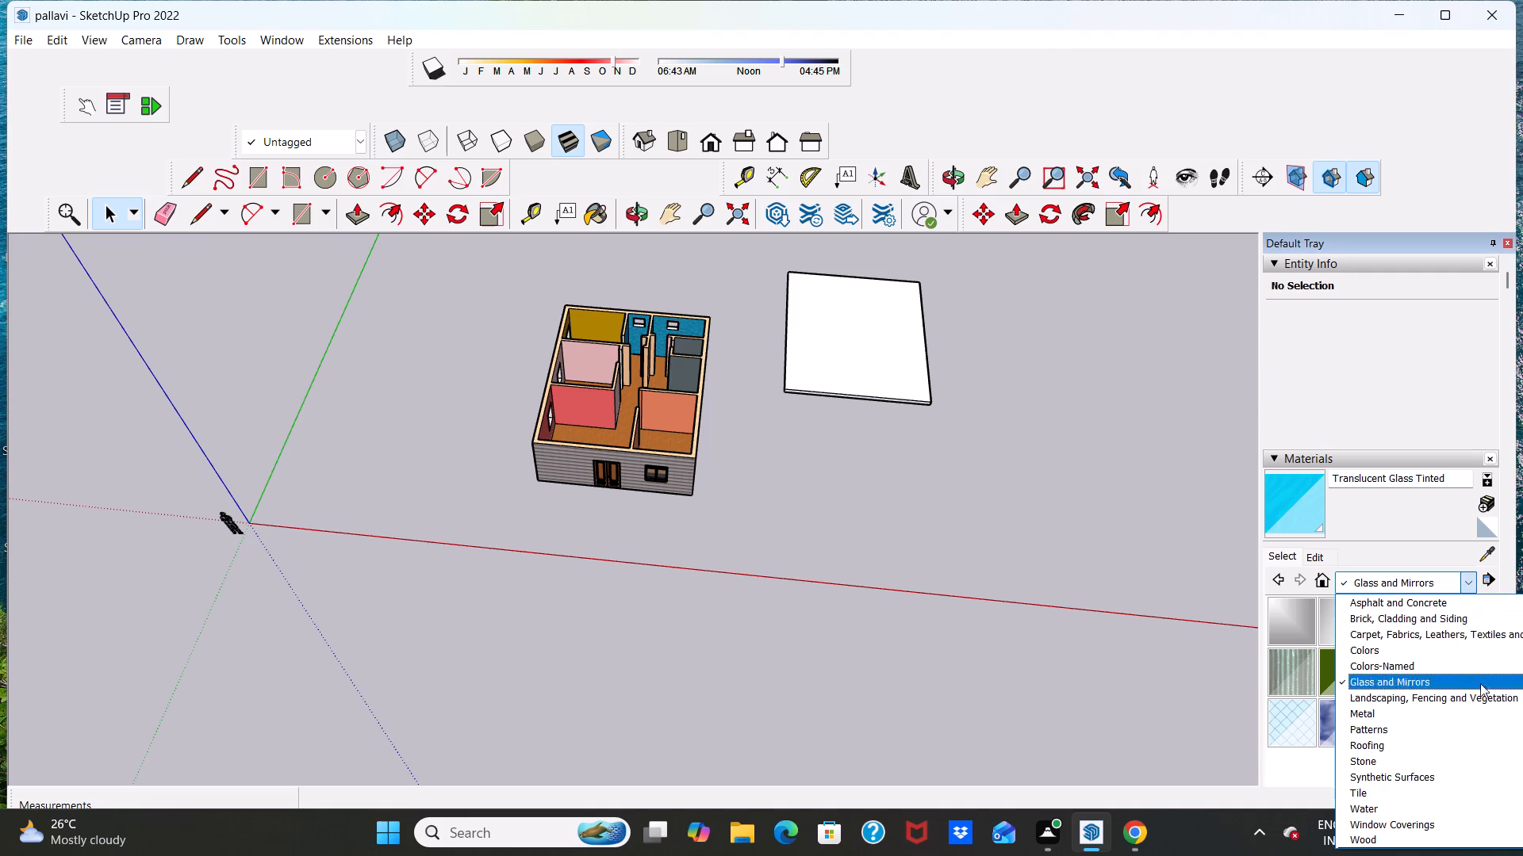
click(1471, 648)
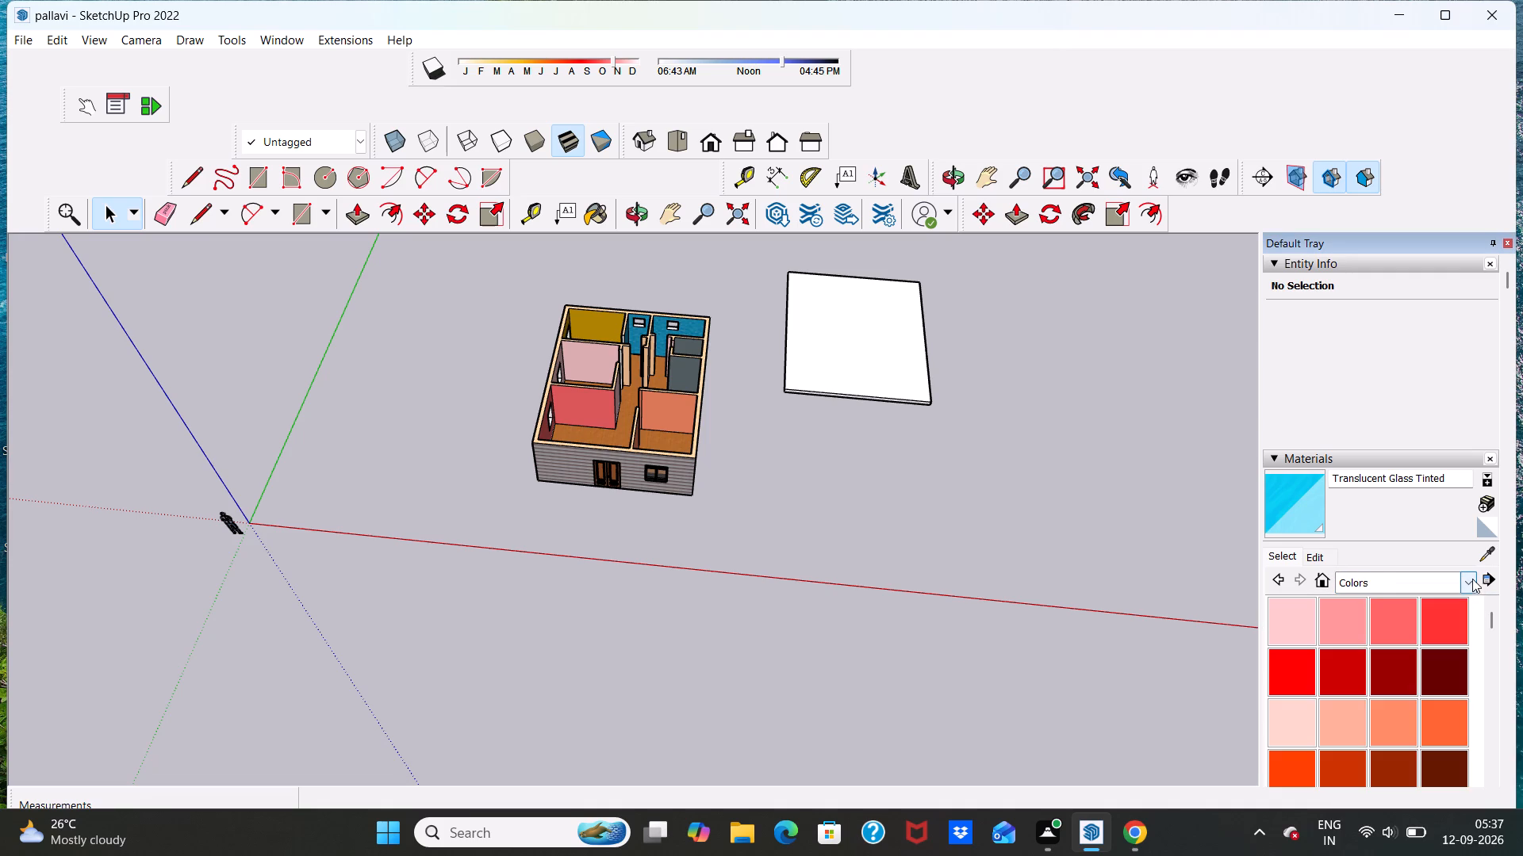
click(1471, 578)
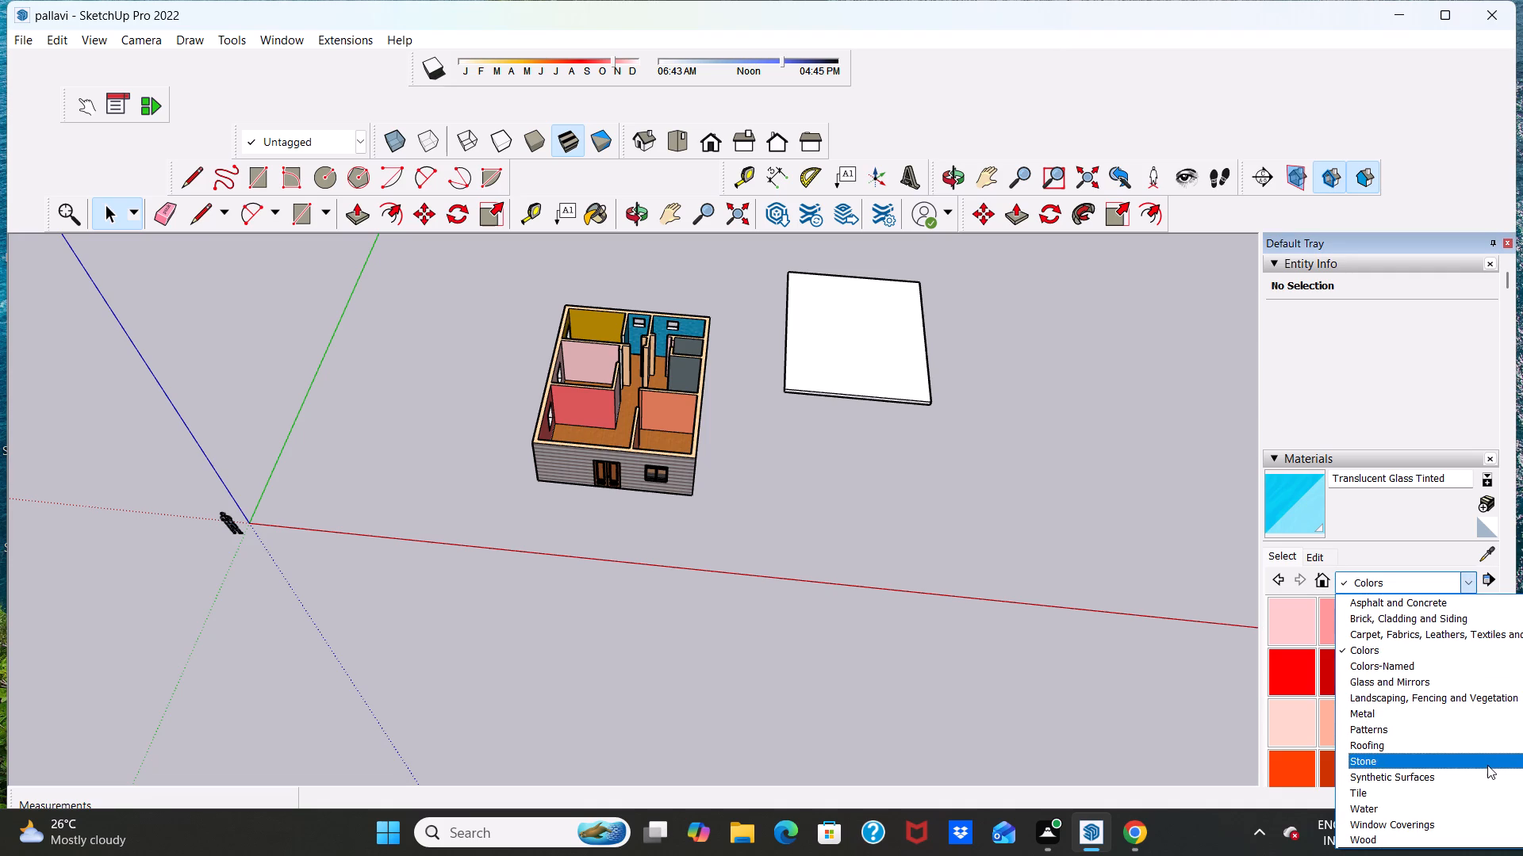
click(1477, 783)
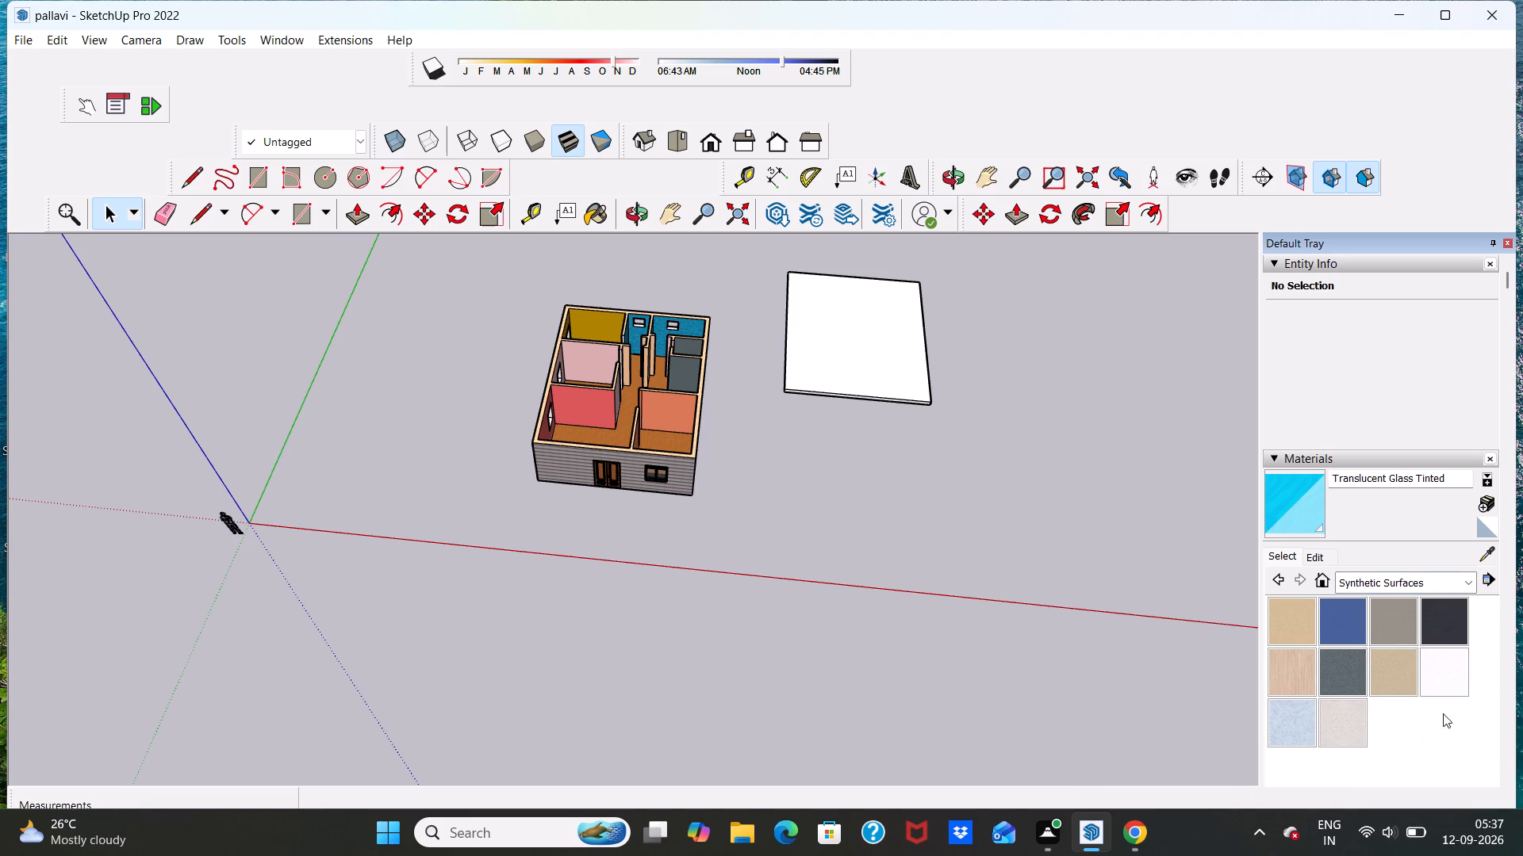
click(1359, 664)
scroll(874, 345, up, 4)
click(859, 339)
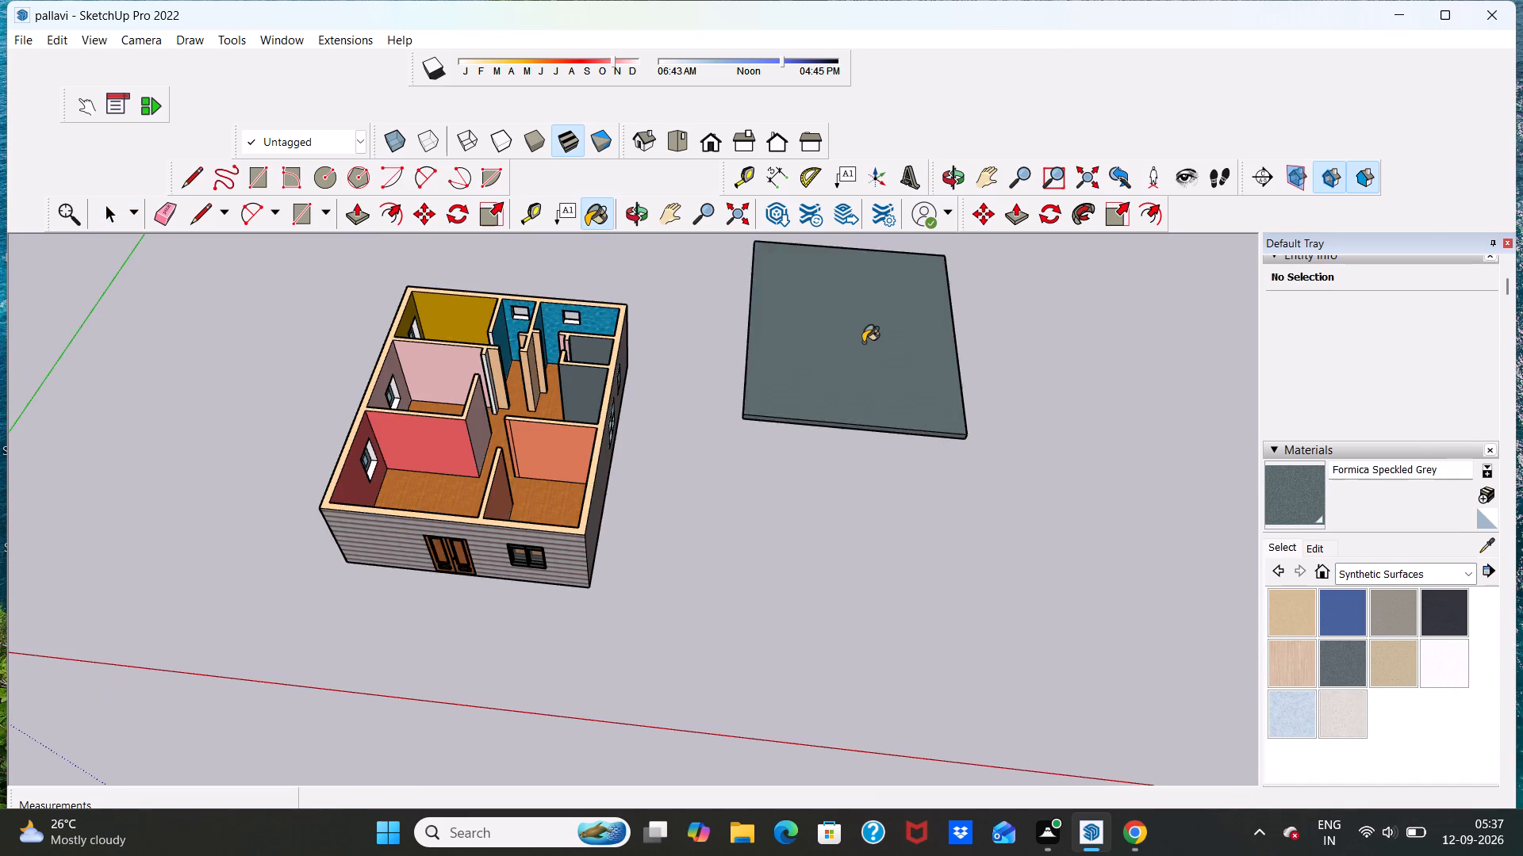
Move the painted slab group from beside the house onto the house, aligning its front corner with the walls' top front corner.
scroll(863, 342, down, 6)
middle_drag(869, 445, 847, 272)
scroll(869, 445, up, 1)
scroll(965, 376, down, 4)
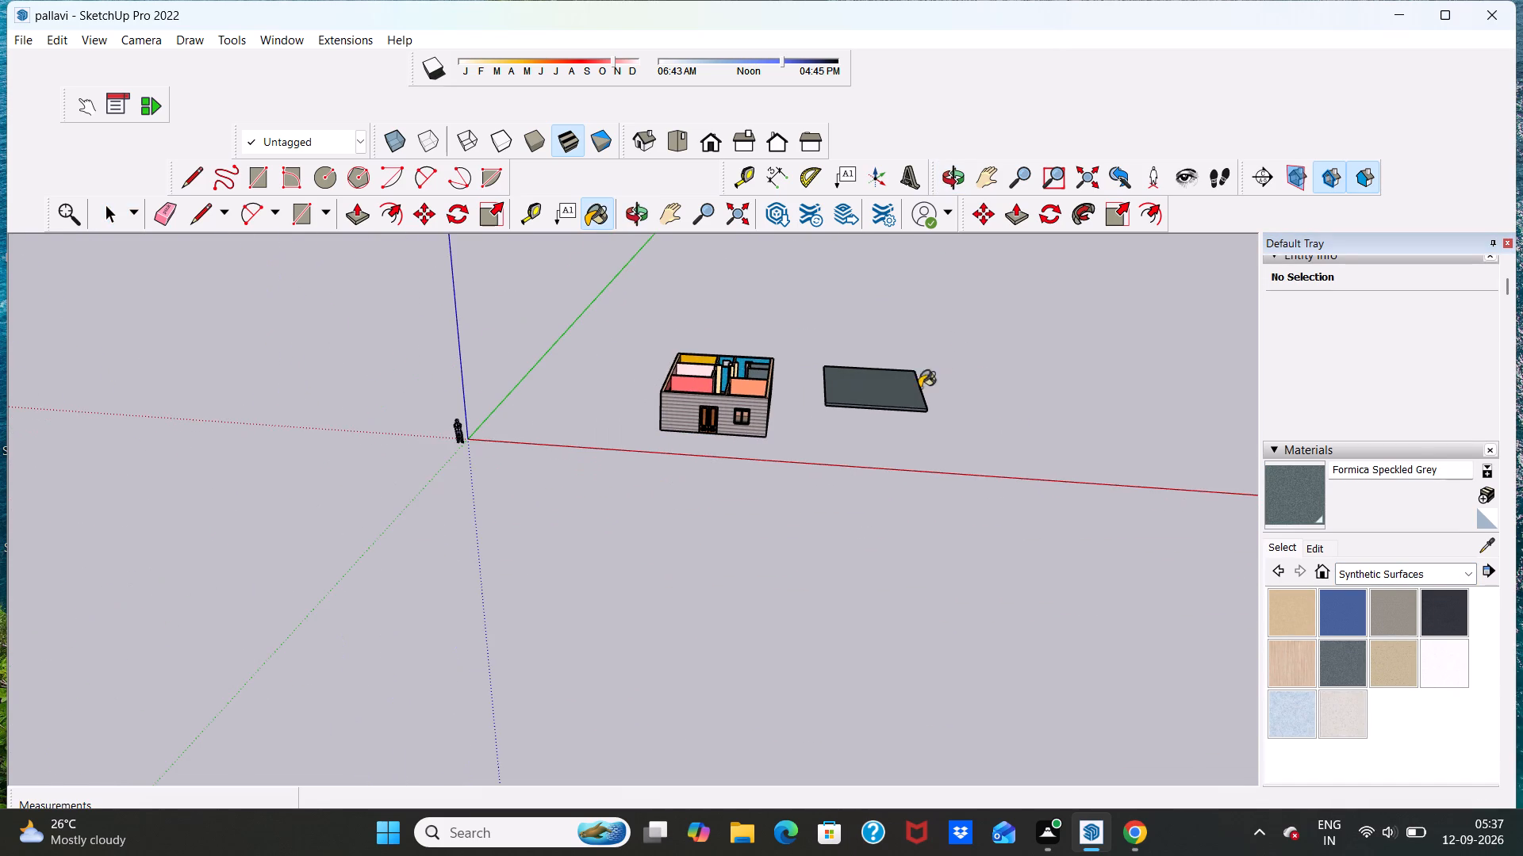
middle_drag(876, 391, 854, 496)
scroll(855, 483, up, 3)
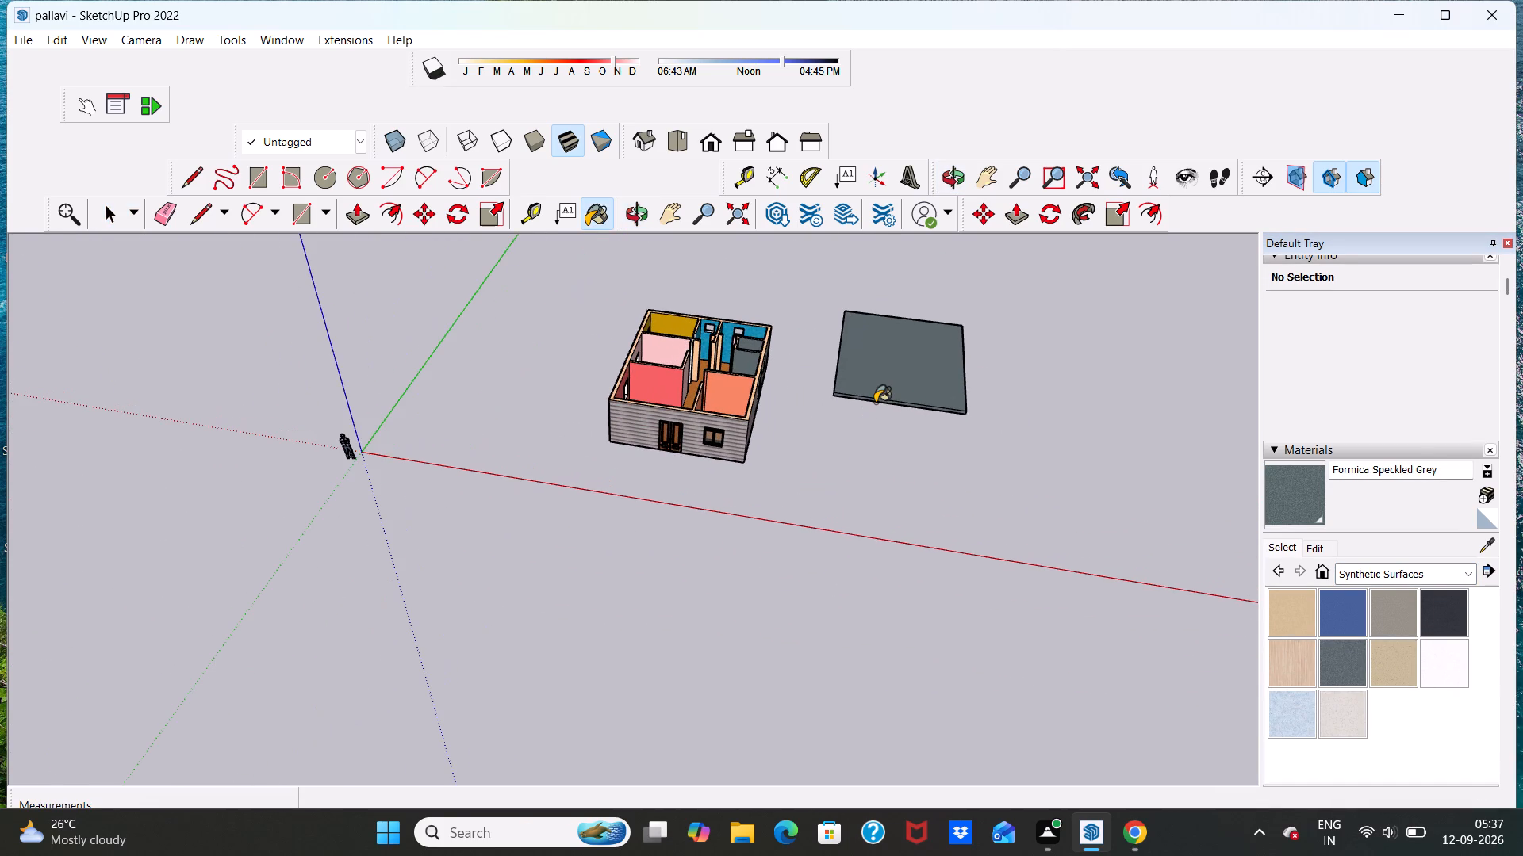
key(space)
click(879, 399)
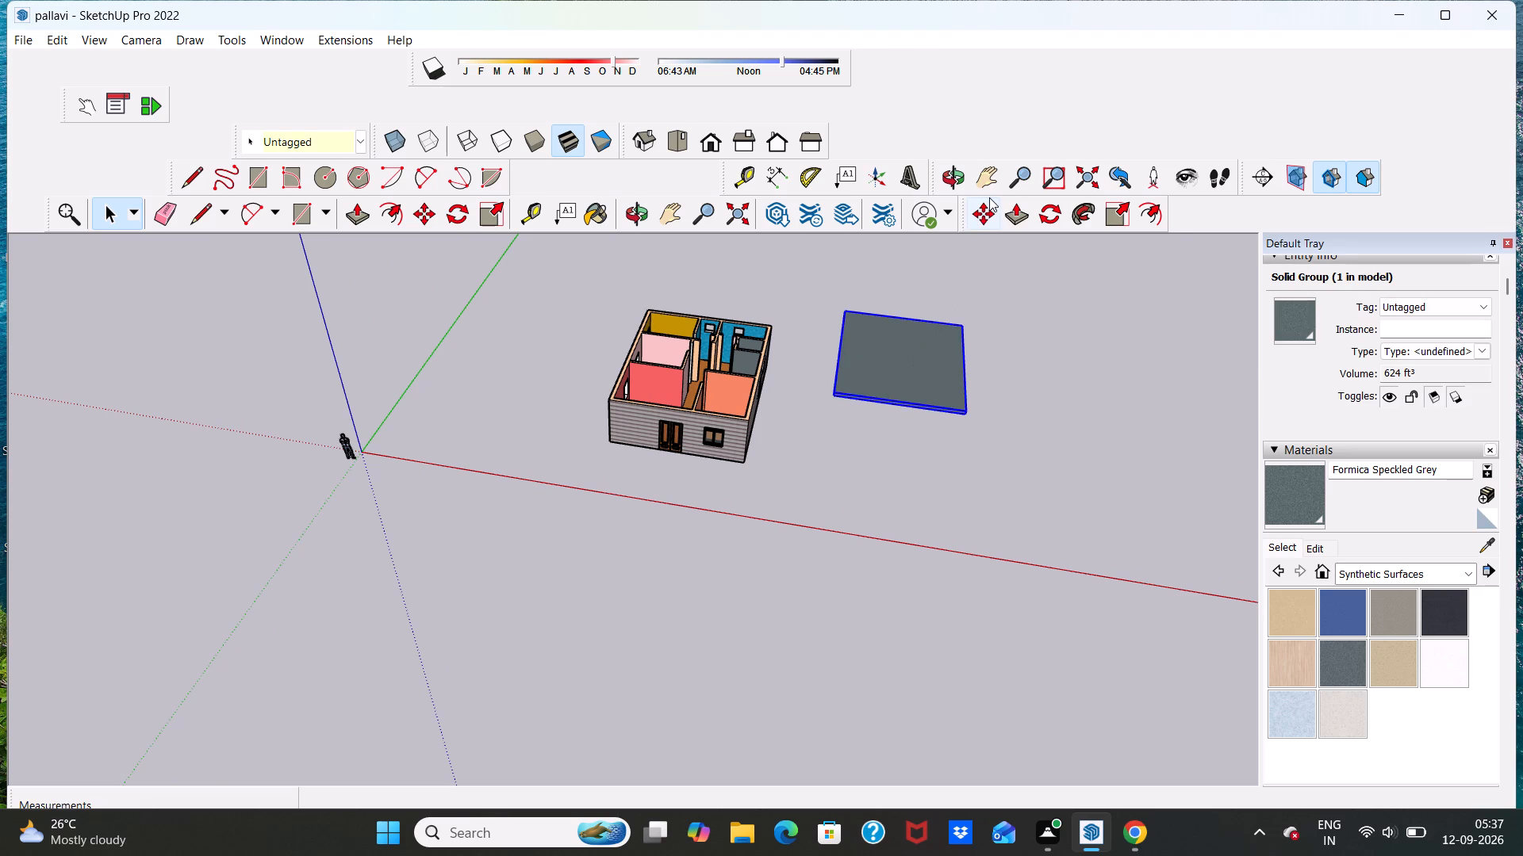
click(987, 205)
drag(971, 408, 911, 401)
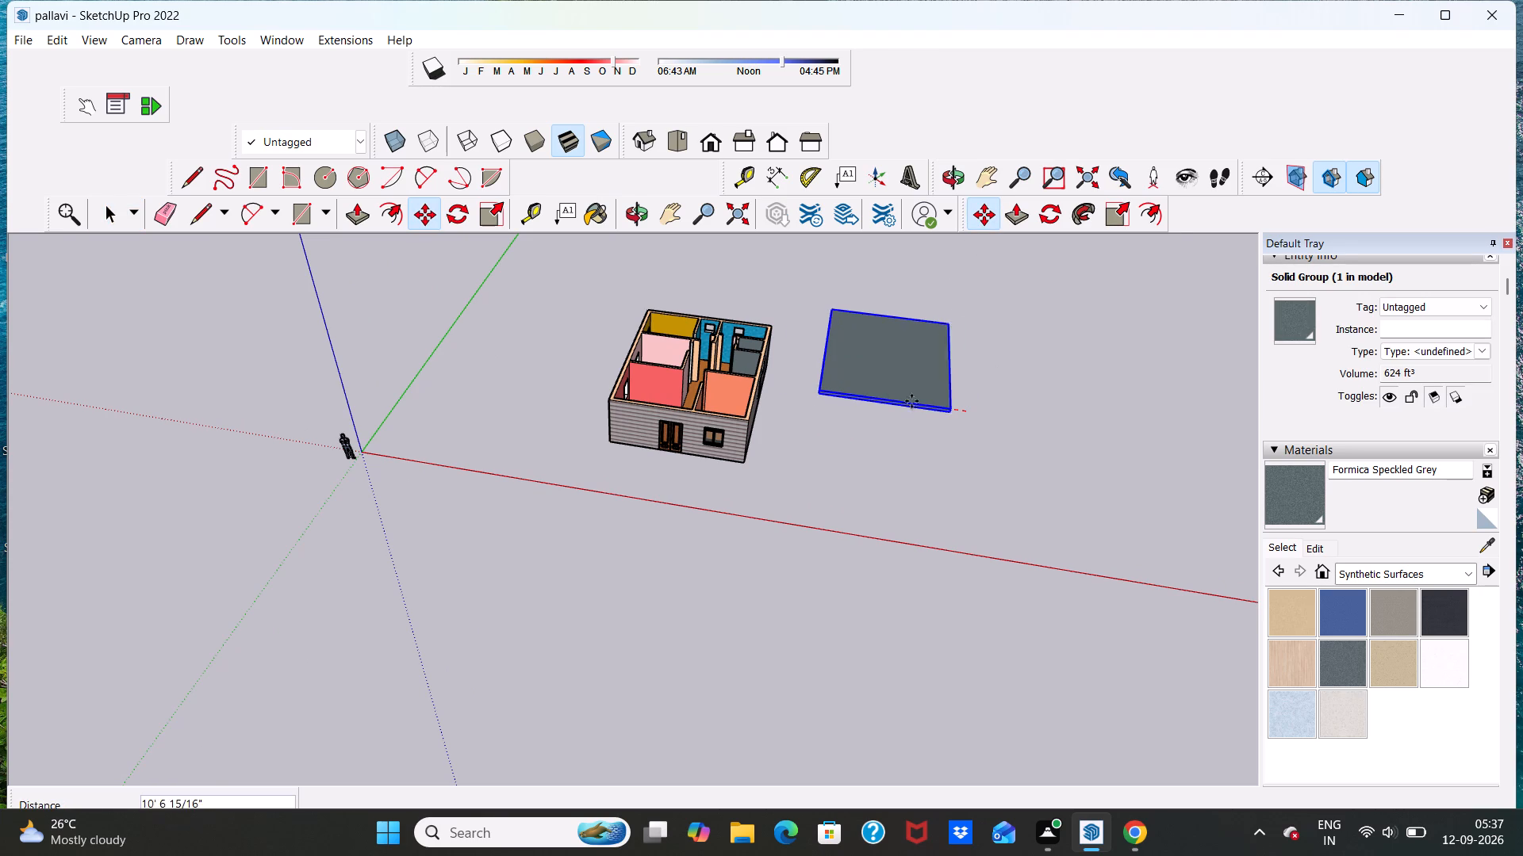
drag(911, 401, 740, 416)
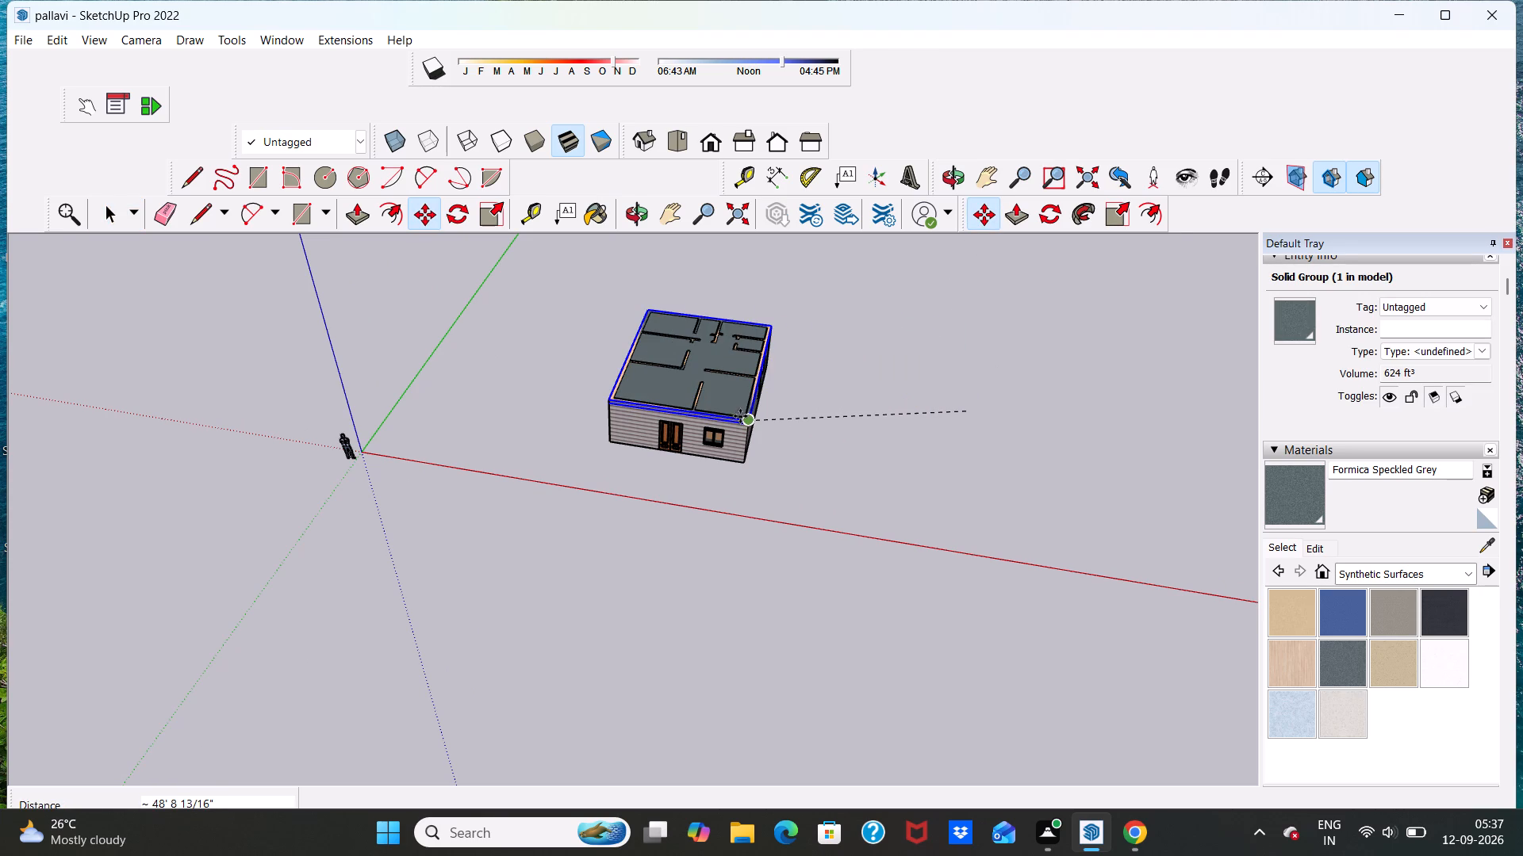
drag(740, 416, 758, 421)
drag(758, 421, 758, 430)
Raise the slab so its bottom front corner sits on the walls' top corner, forming the roof, and deselect it.
scroll(750, 418, up, 11)
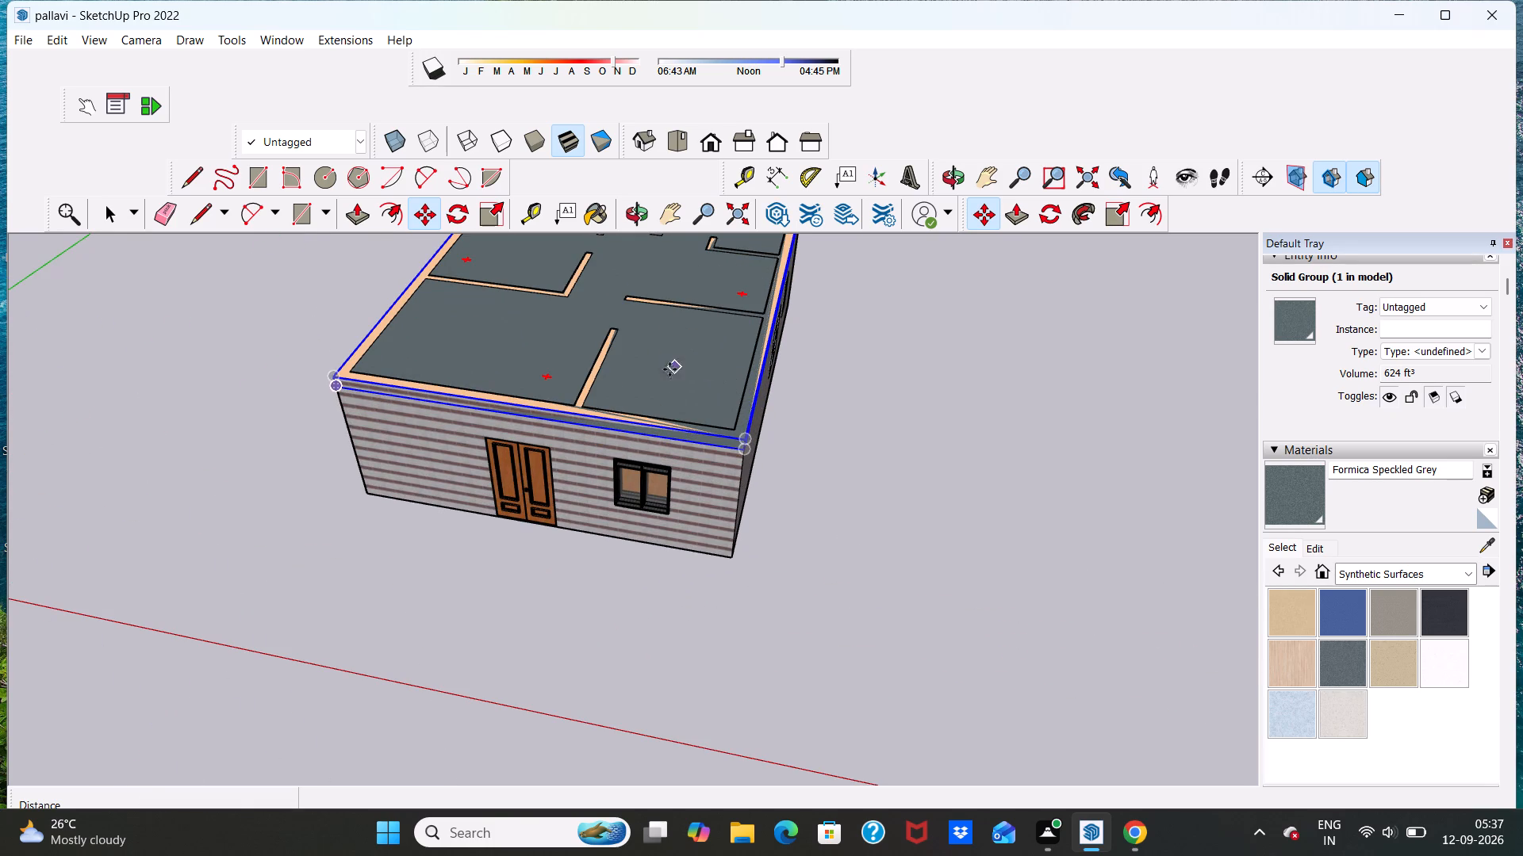
scroll(802, 454, up, 6)
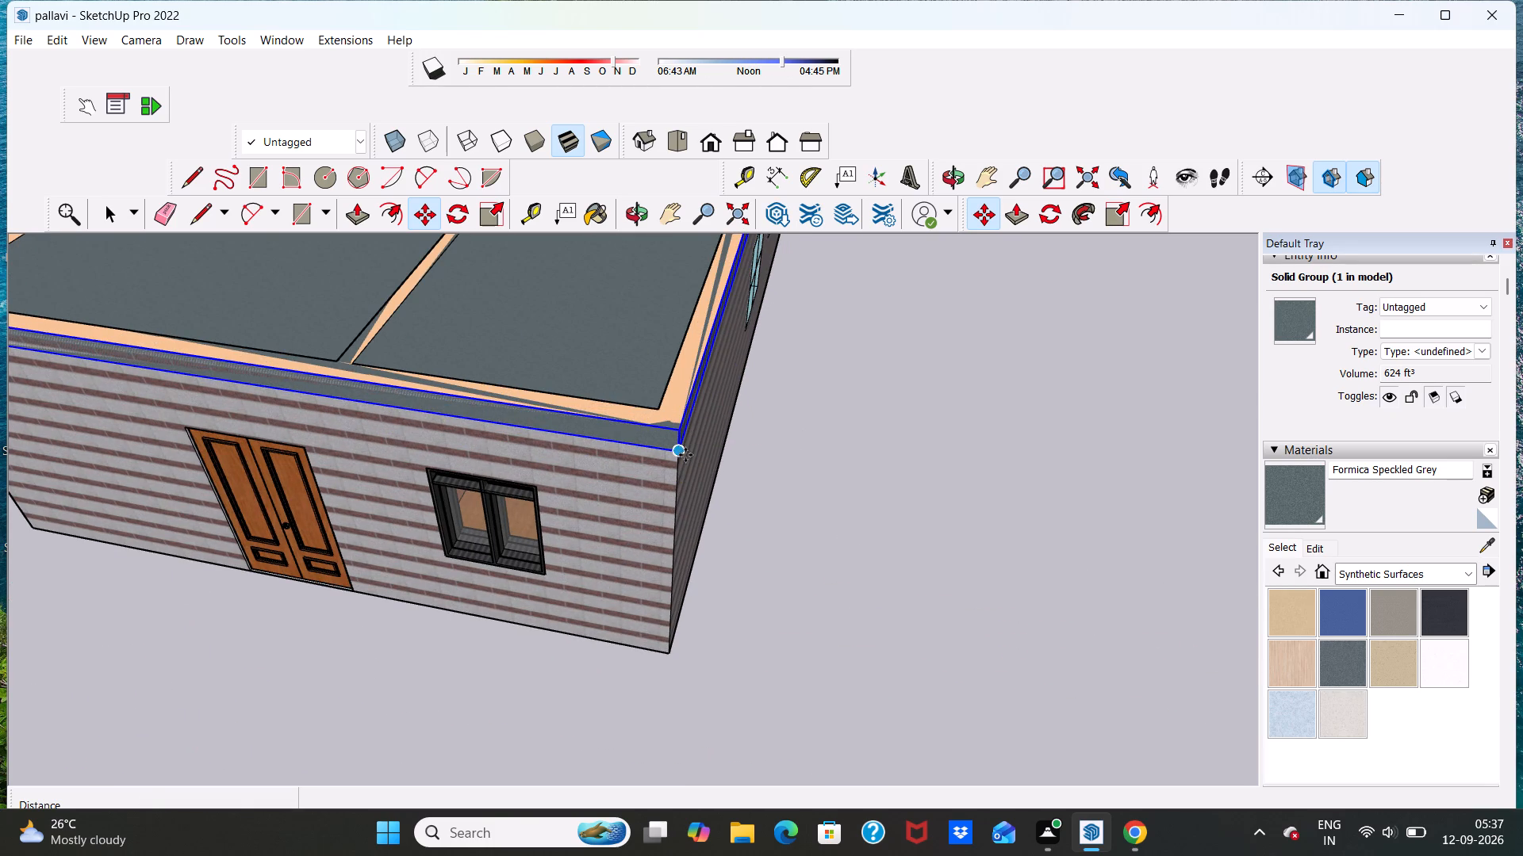
click(685, 455)
click(686, 429)
scroll(880, 392, down, 2)
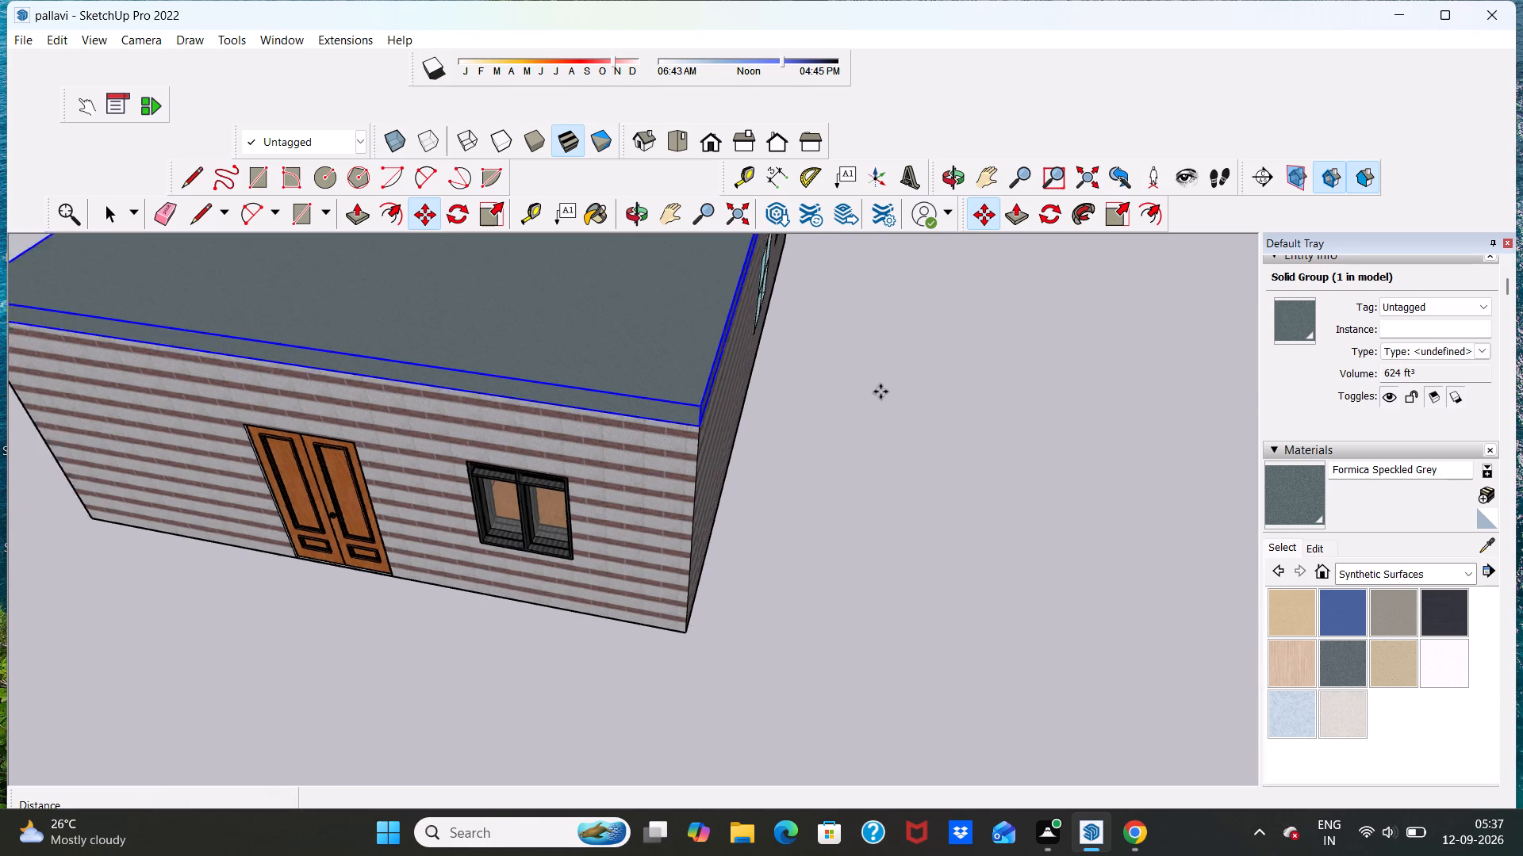
scroll(880, 392, down, 17)
scroll(911, 355, up, 5)
key(space)
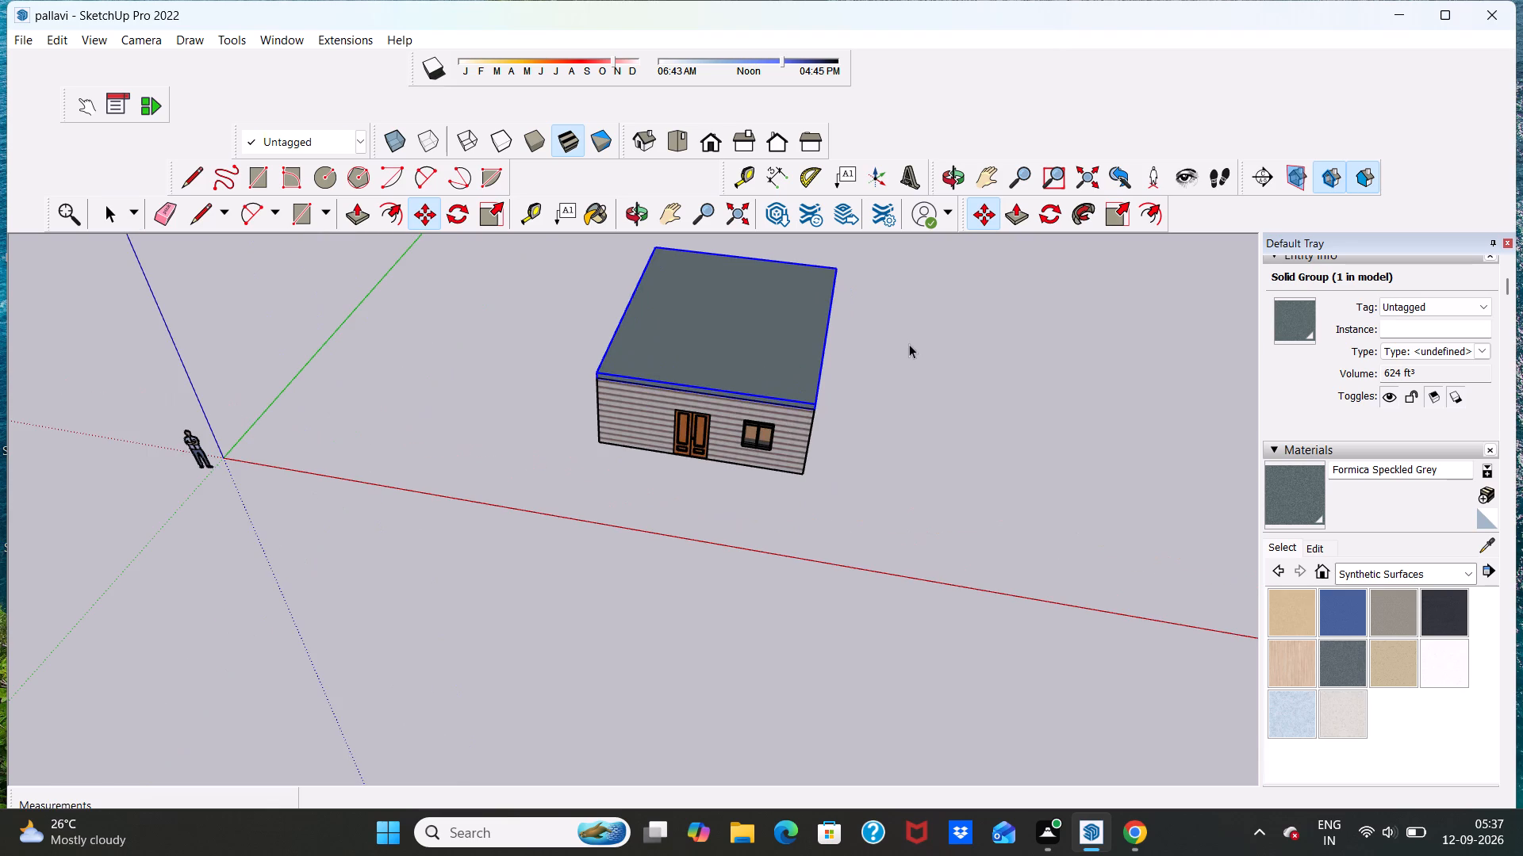
scroll(909, 344, down, 9)
double_click(937, 362)
Examine the roofed house from the front, from the window side and from a low angle.
scroll(989, 408, up, 1)
middle_drag(989, 408, 910, 319)
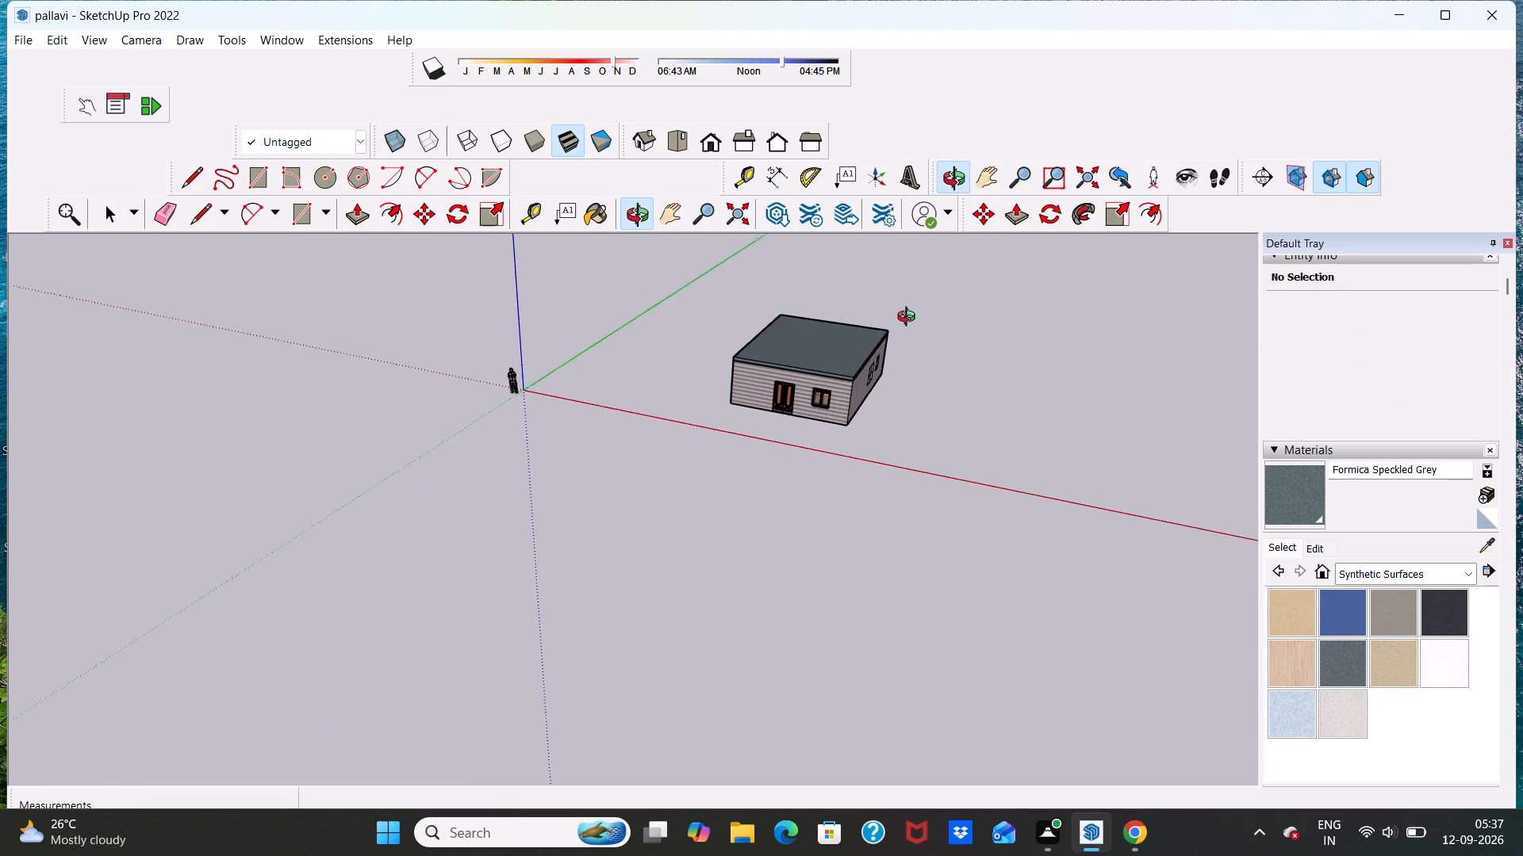
middle_drag(910, 319, 910, 284)
middle_drag(896, 421, 881, 216)
middle_drag(900, 299, 906, 432)
middle_drag(915, 397, 790, 397)
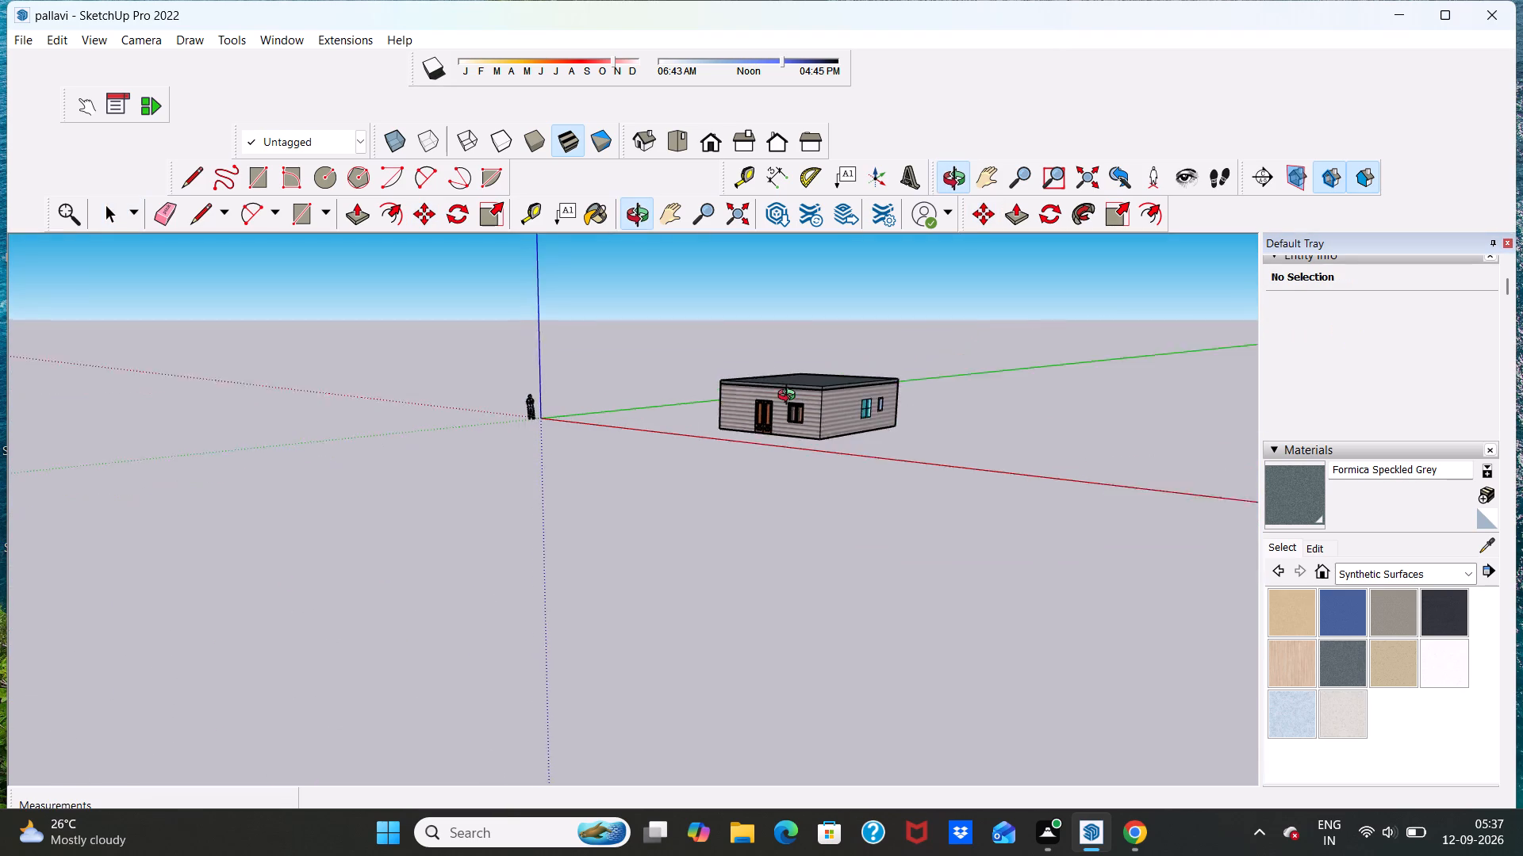
middle_drag(790, 397, 569, 403)
middle_drag(967, 430, 1038, 484)
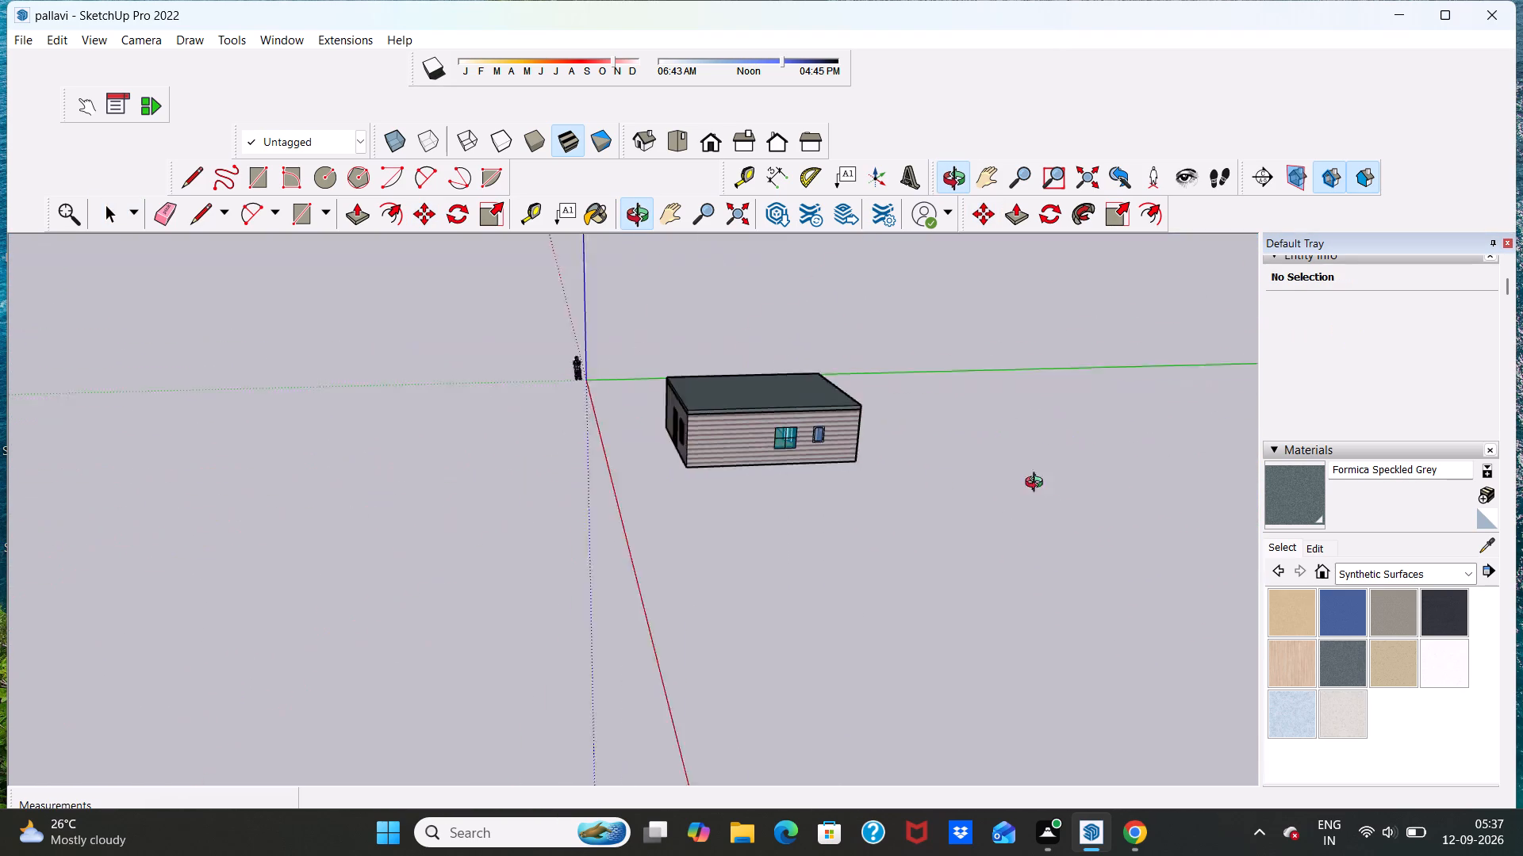
middle_drag(1038, 484, 1029, 472)
middle_drag(704, 437, 951, 414)
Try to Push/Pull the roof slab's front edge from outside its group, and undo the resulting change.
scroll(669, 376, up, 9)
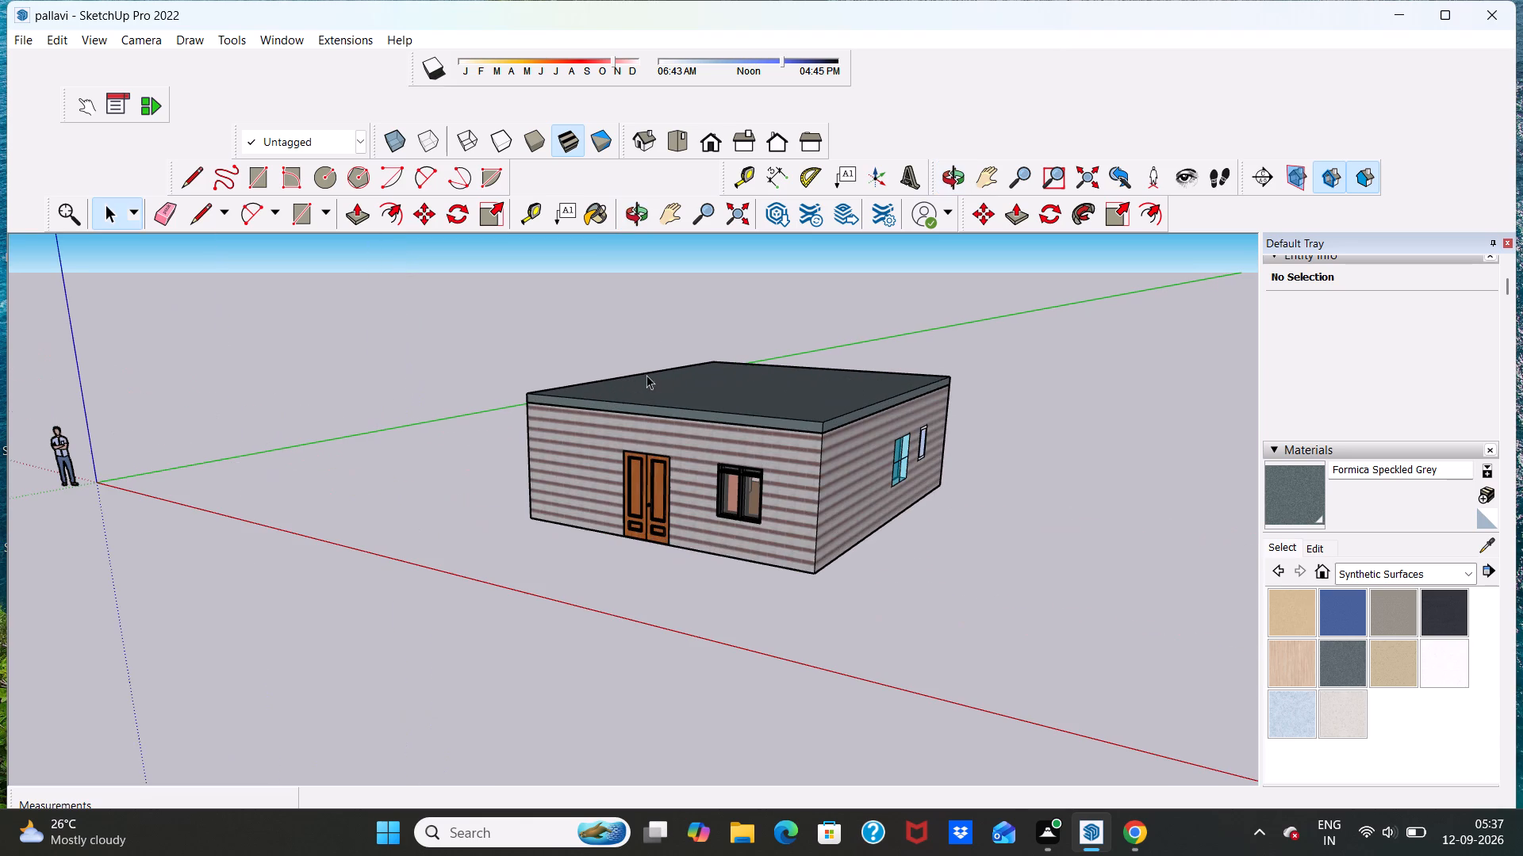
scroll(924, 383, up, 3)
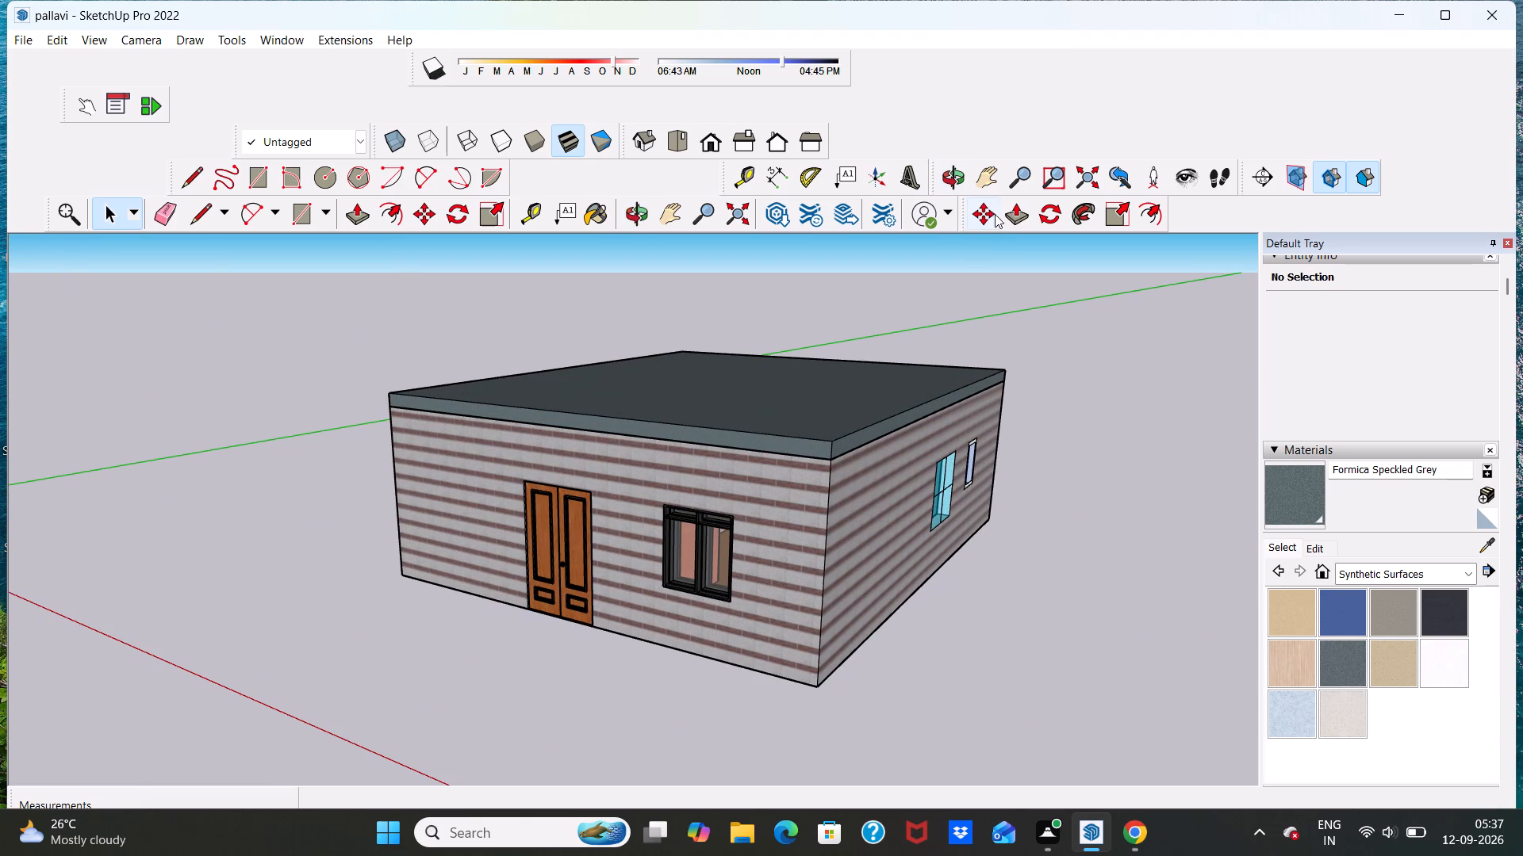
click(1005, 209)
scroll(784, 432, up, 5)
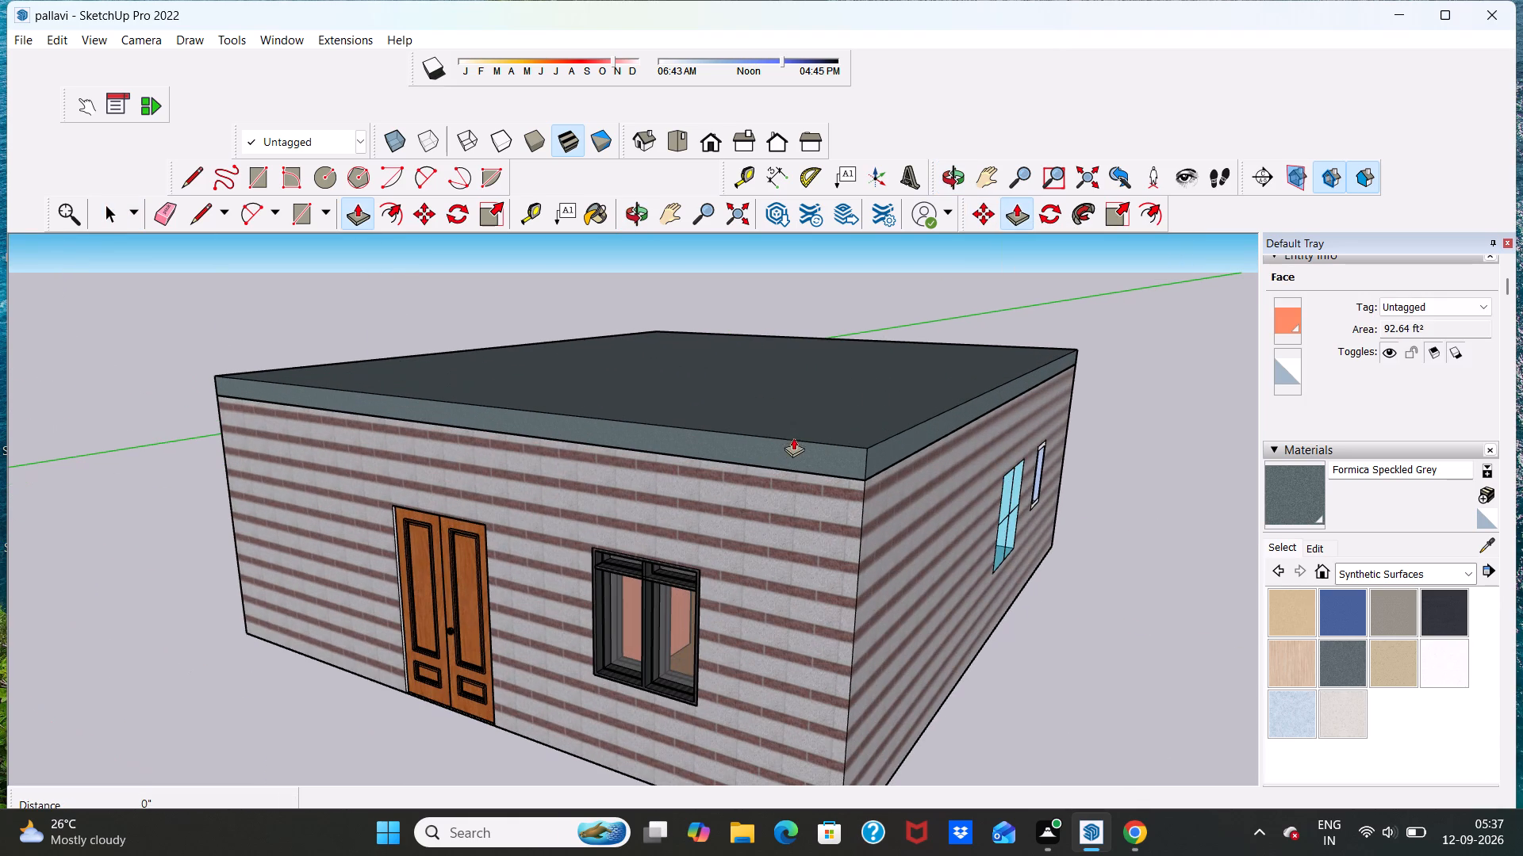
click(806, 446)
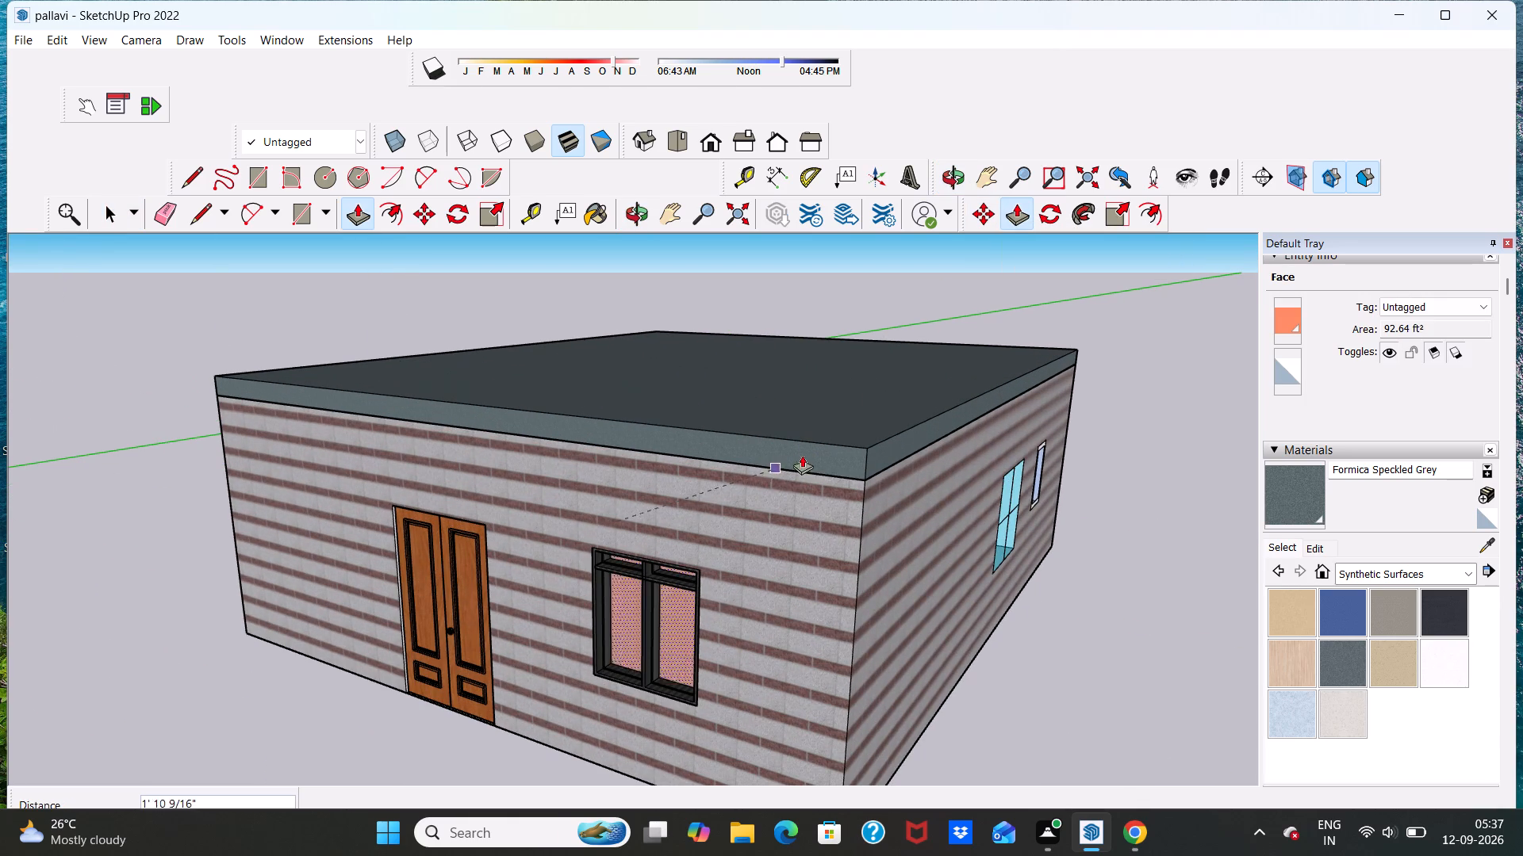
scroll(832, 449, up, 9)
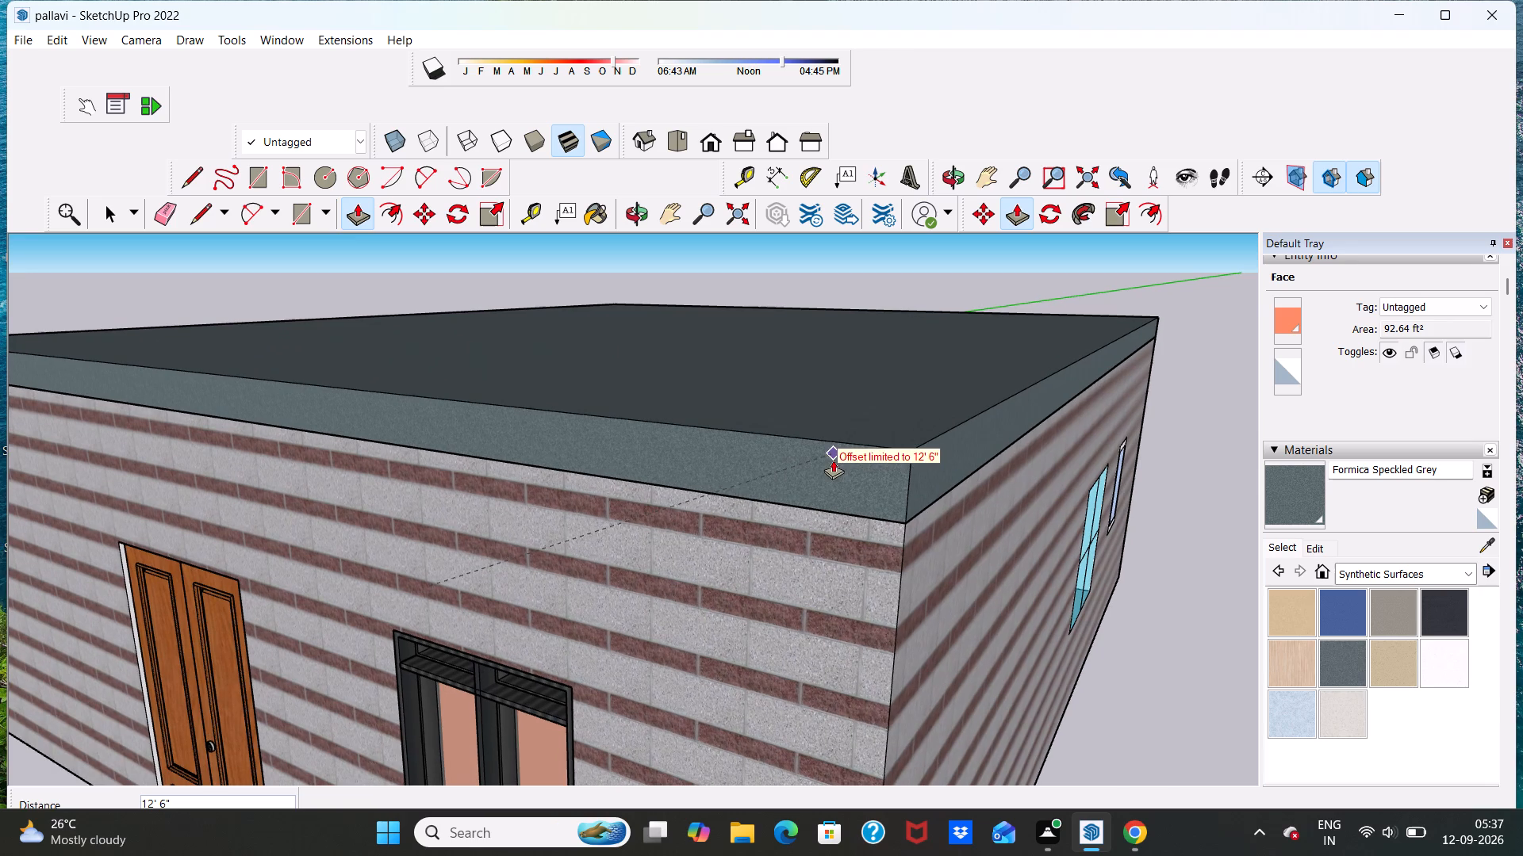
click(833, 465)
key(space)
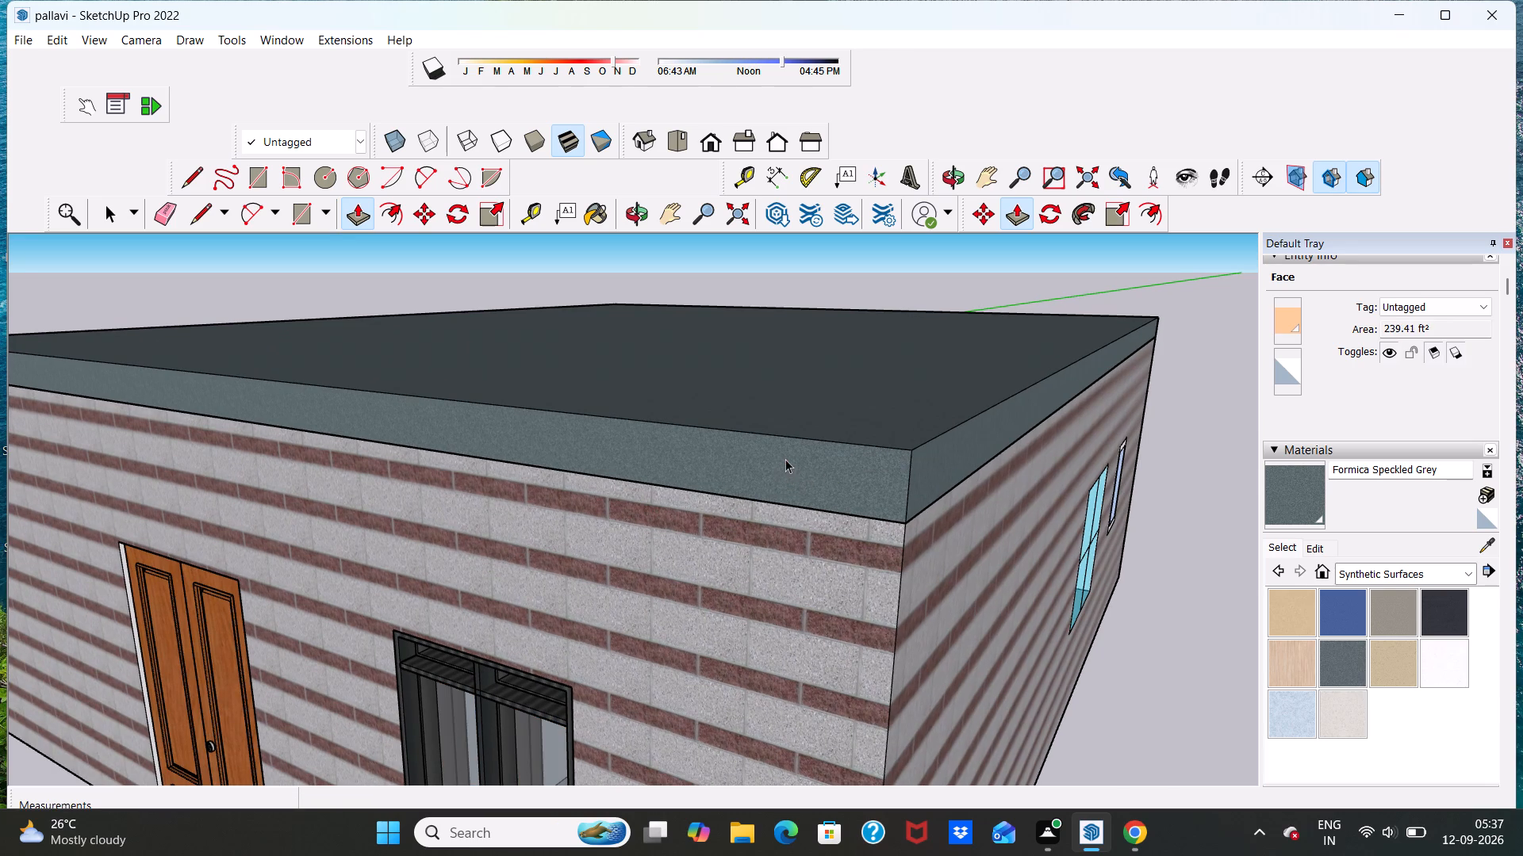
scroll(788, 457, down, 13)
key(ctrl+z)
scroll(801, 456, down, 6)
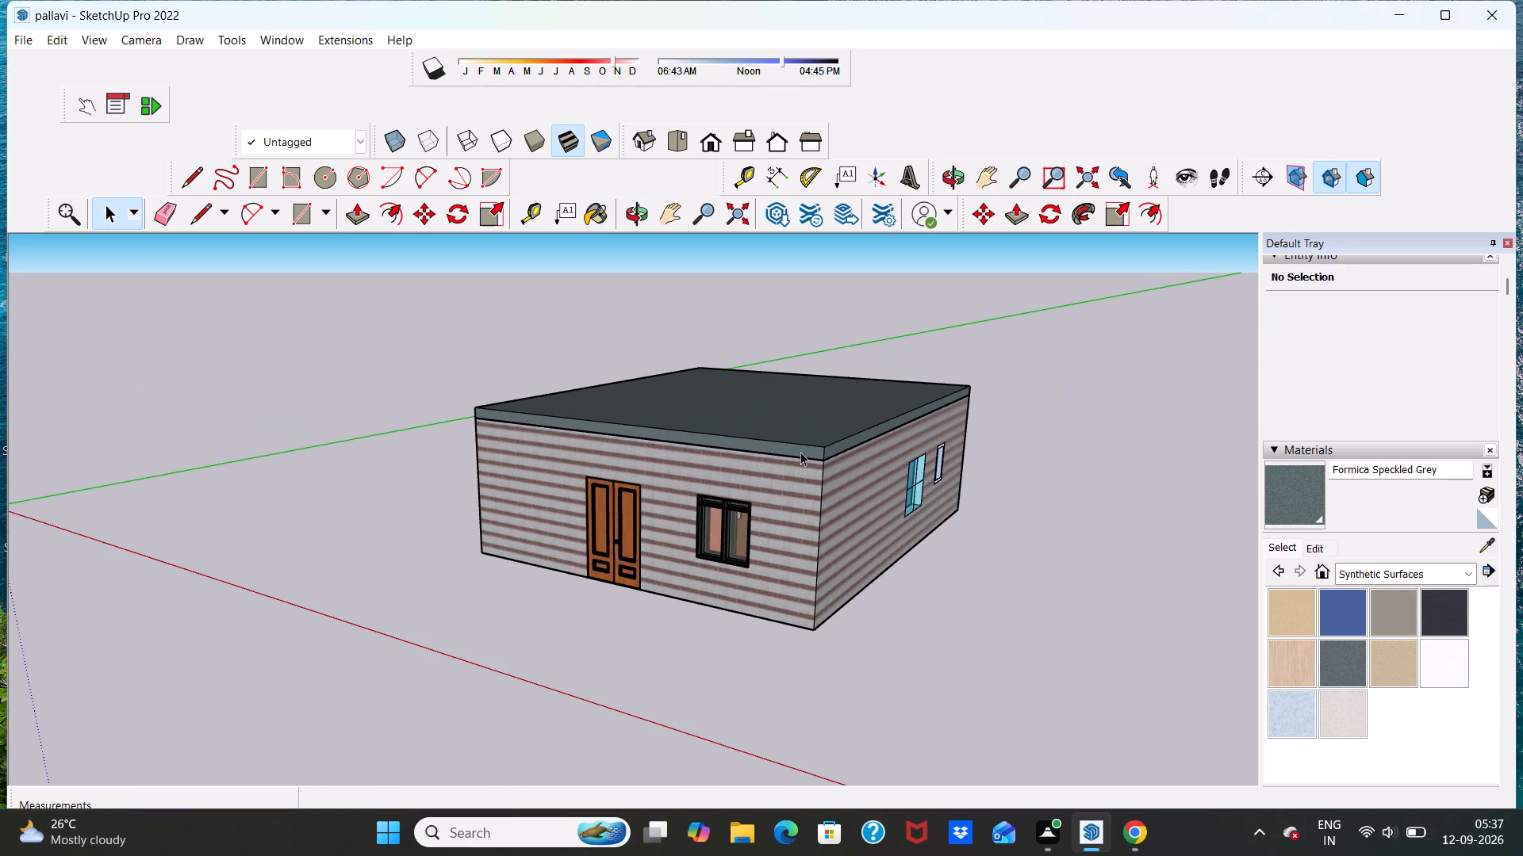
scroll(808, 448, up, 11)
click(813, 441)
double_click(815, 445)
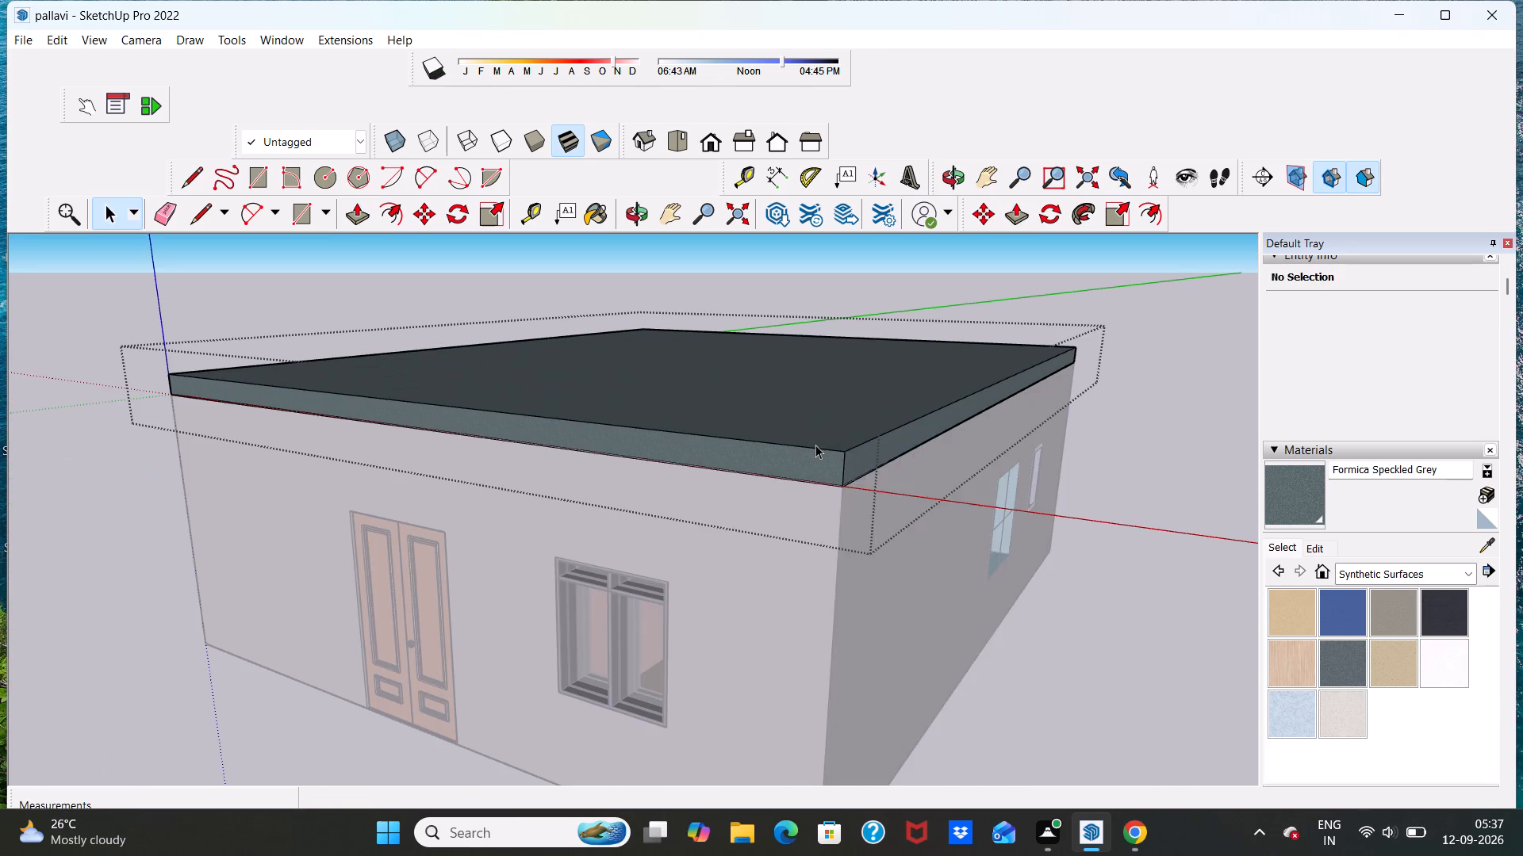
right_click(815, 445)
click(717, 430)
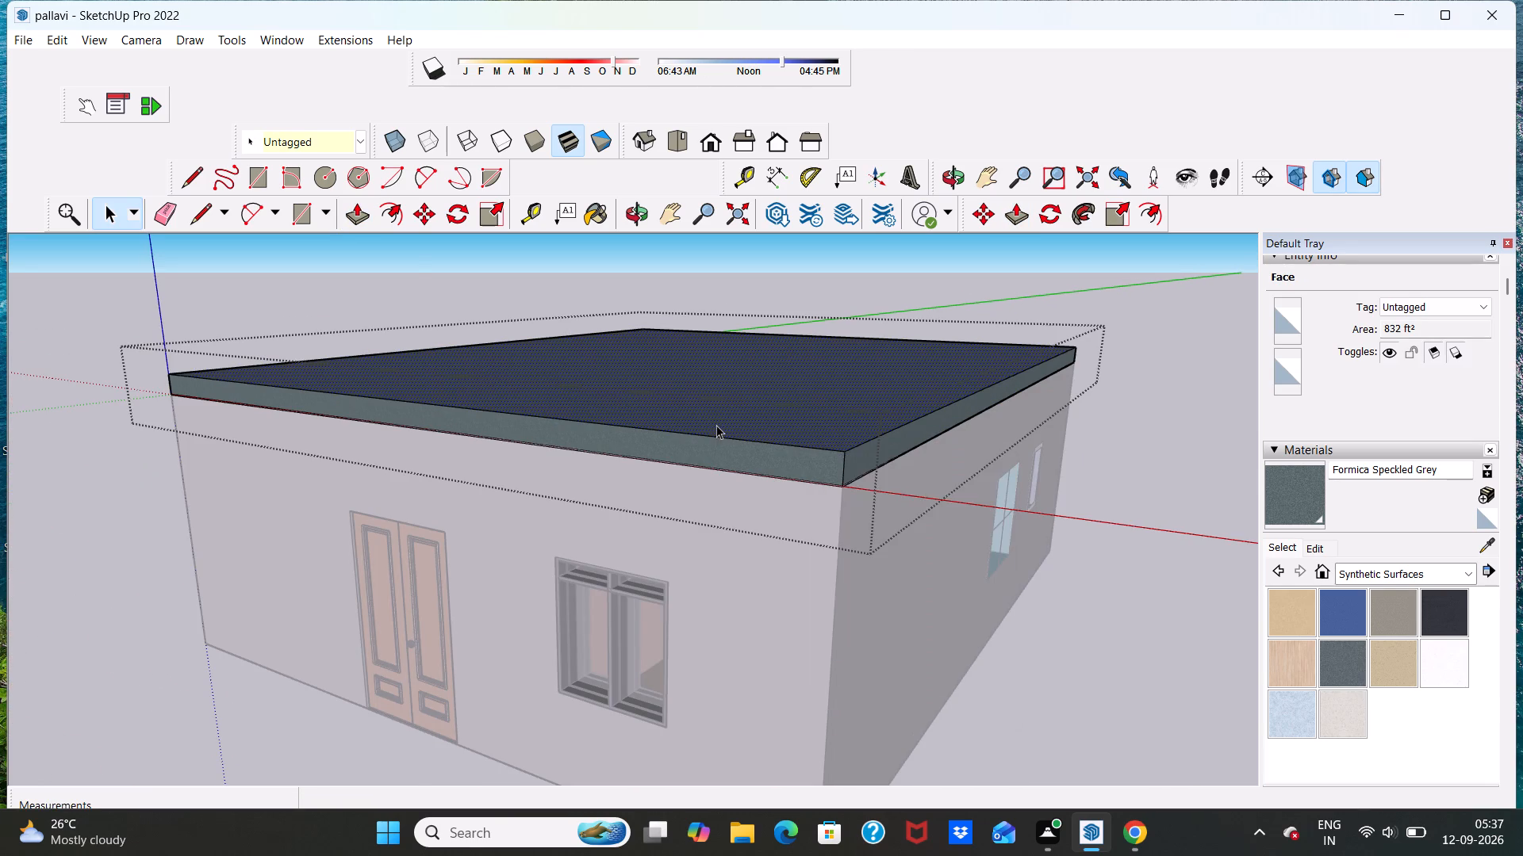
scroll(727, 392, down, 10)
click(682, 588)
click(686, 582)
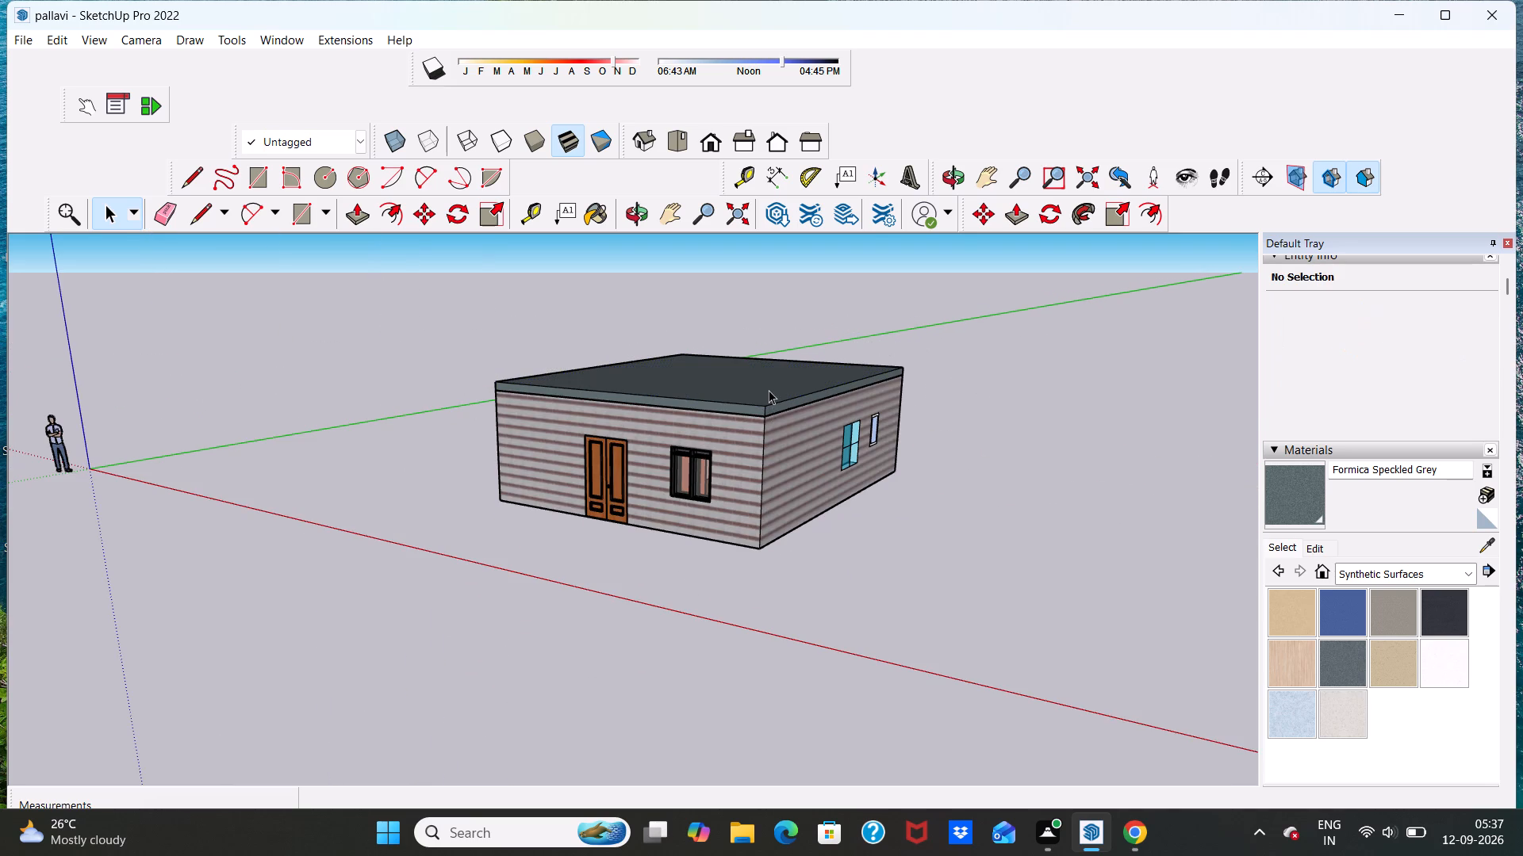
Open the roof slab group for editing and Push/Pull its front edge face outward about 2' 10" to form a front overhang.
scroll(769, 390, up, 5)
click(745, 428)
right_click(746, 427)
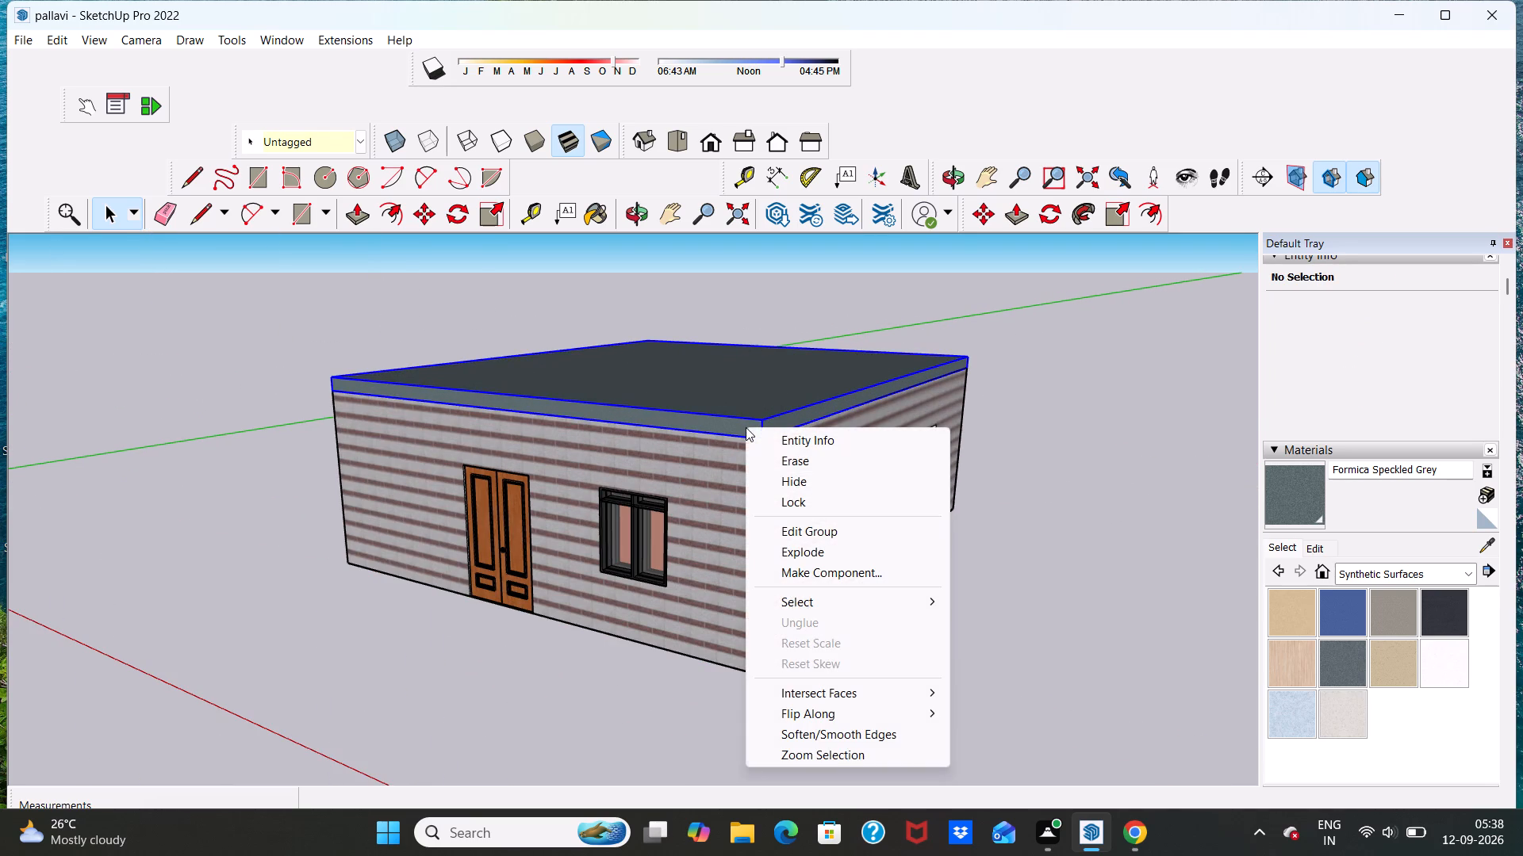
click(810, 537)
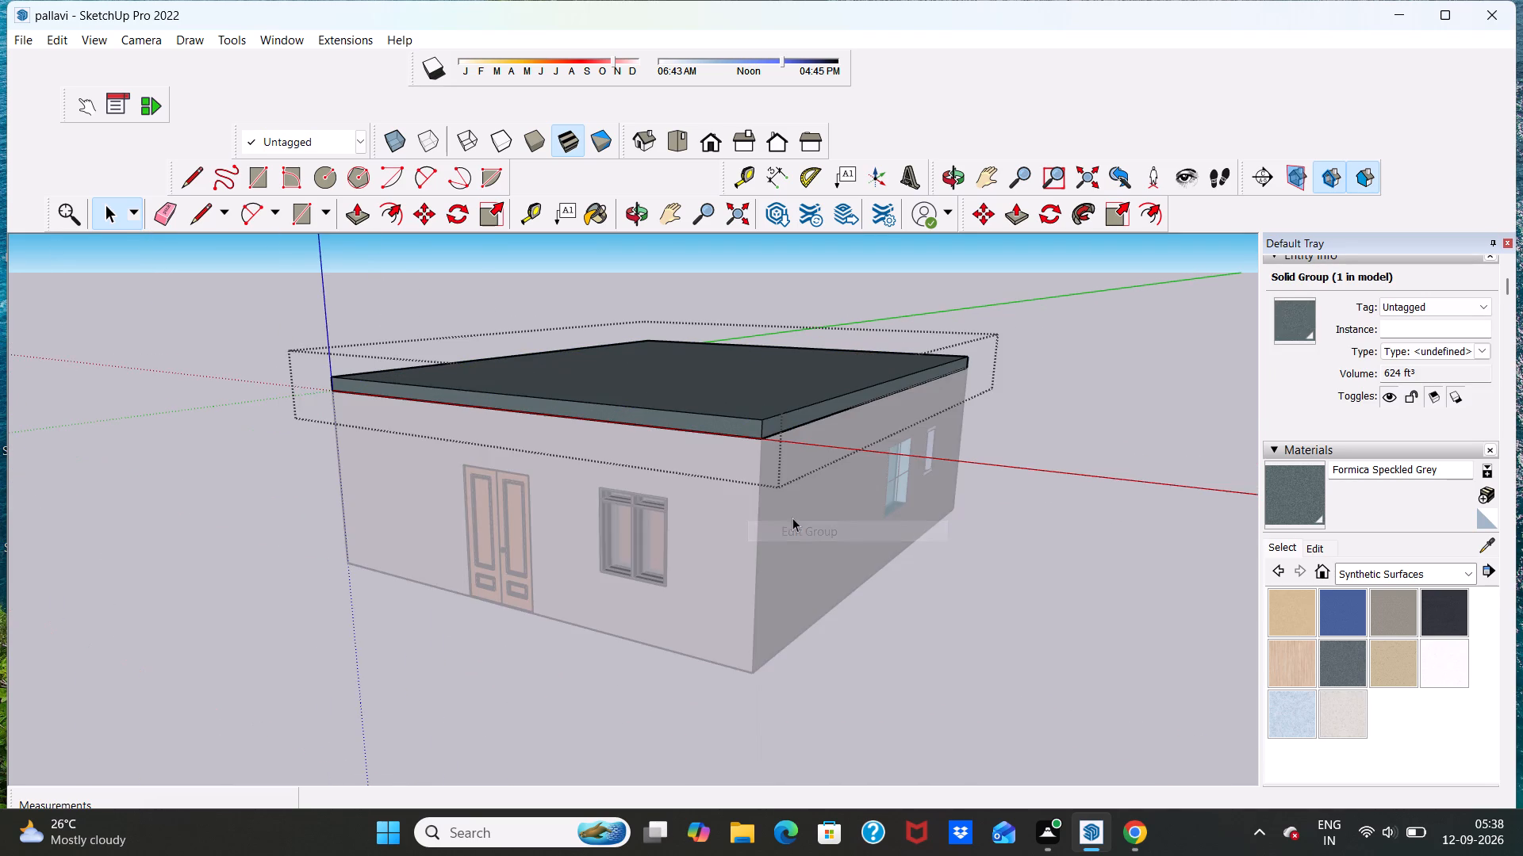
scroll(760, 433, up, 8)
click(736, 441)
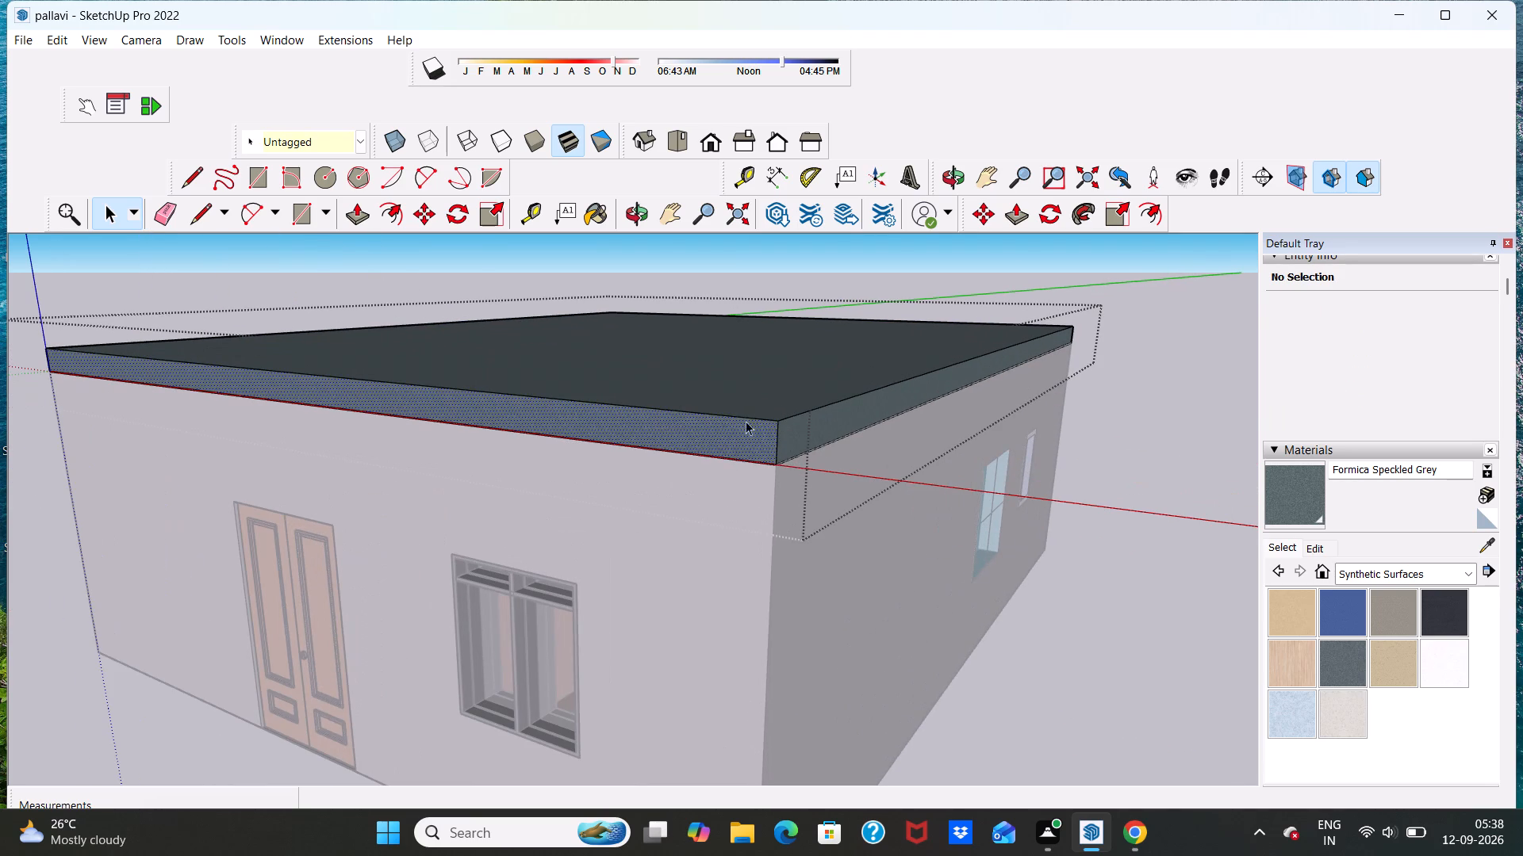
scroll(773, 377, up, 1)
scroll(774, 376, down, 7)
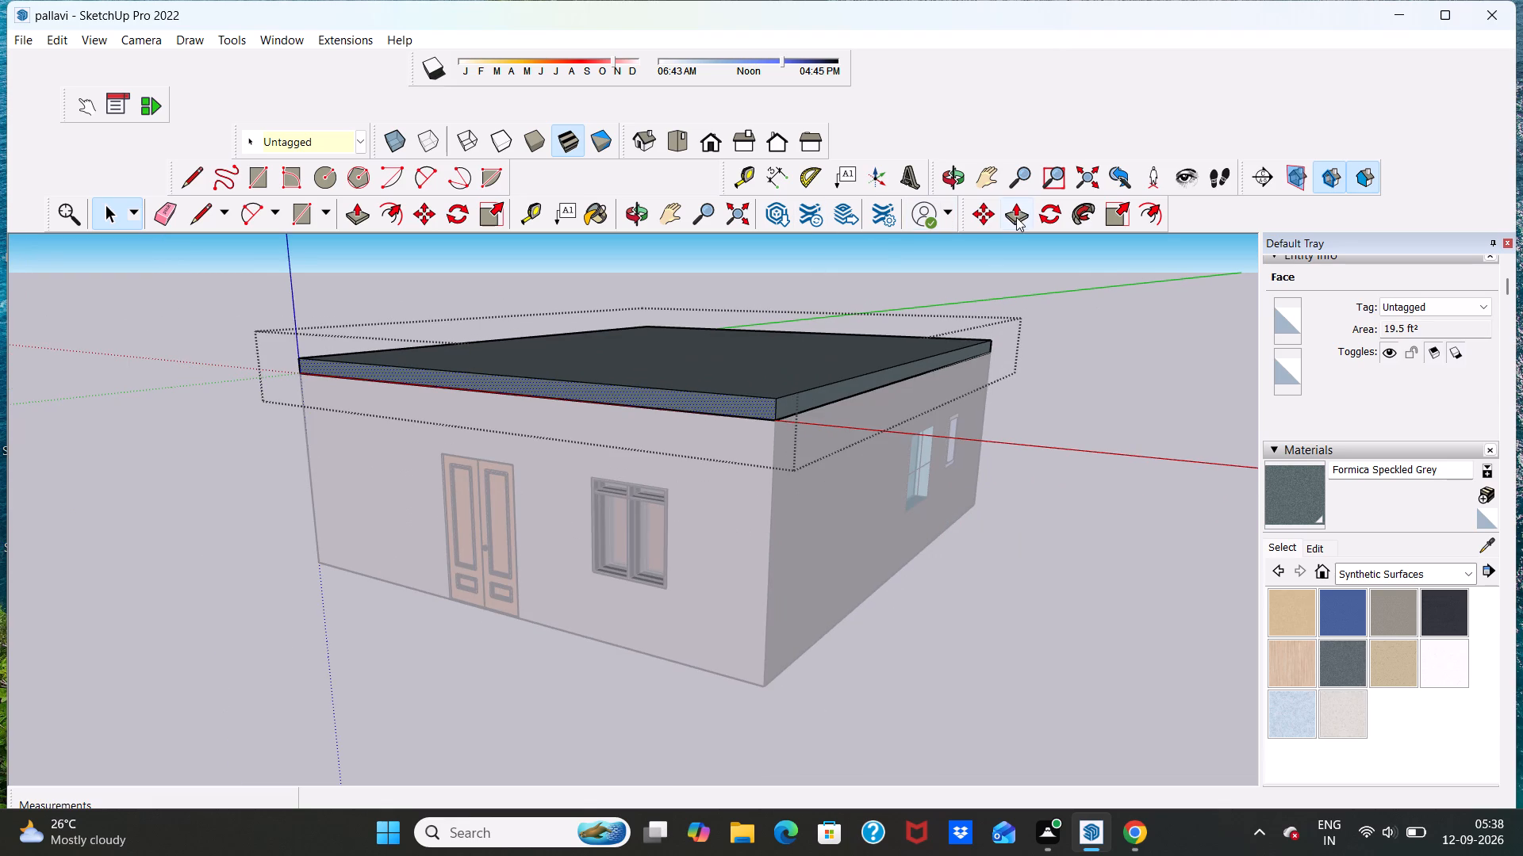
click(1016, 217)
scroll(738, 415, up, 5)
click(757, 395)
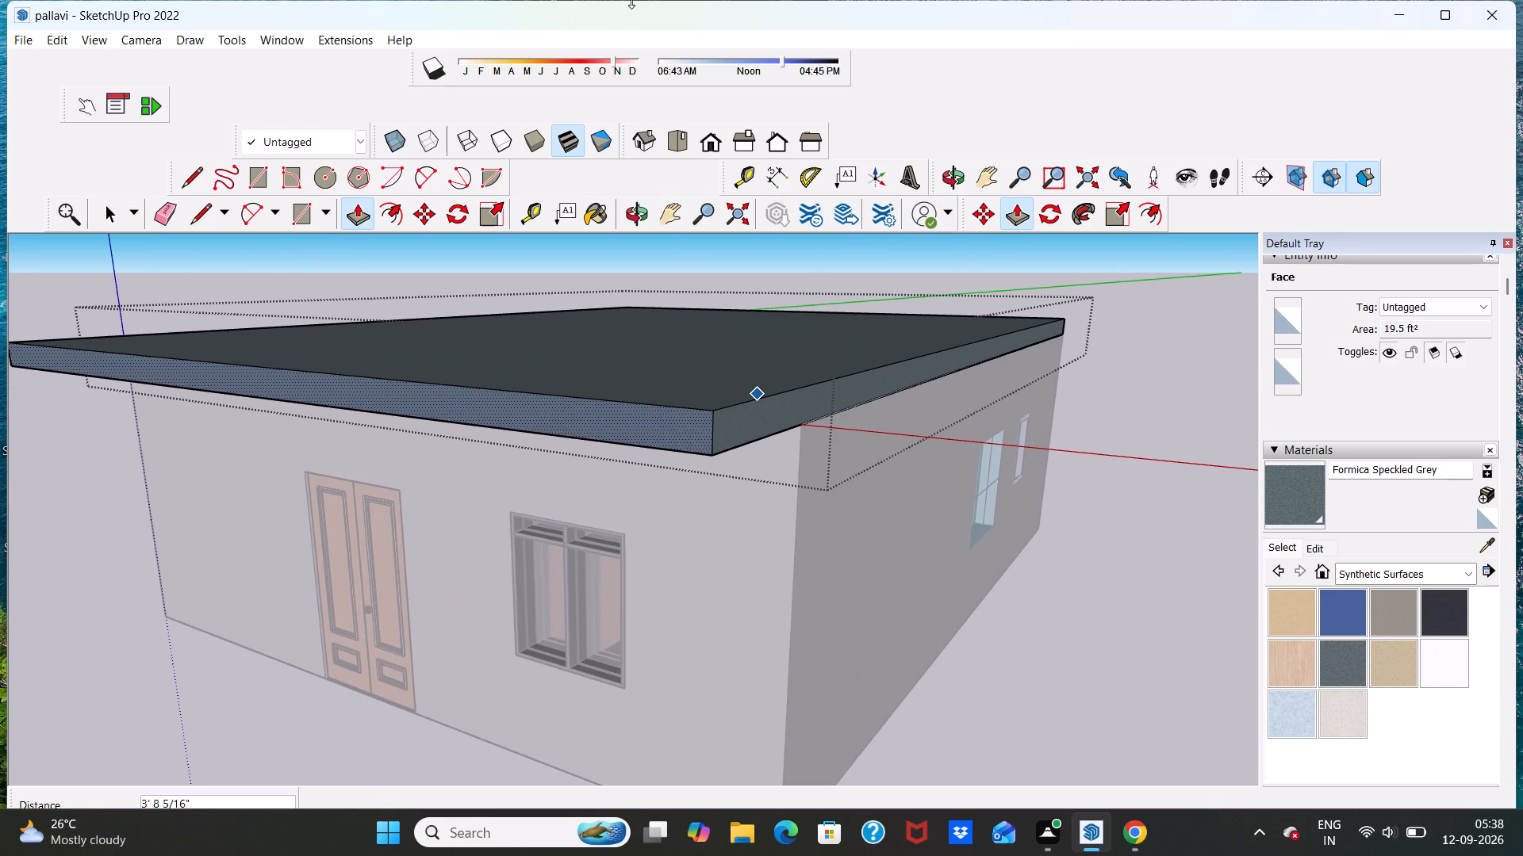
scroll(622, 0, down, 3)
scroll(715, 269, down, 2)
scroll(777, 369, up, 2)
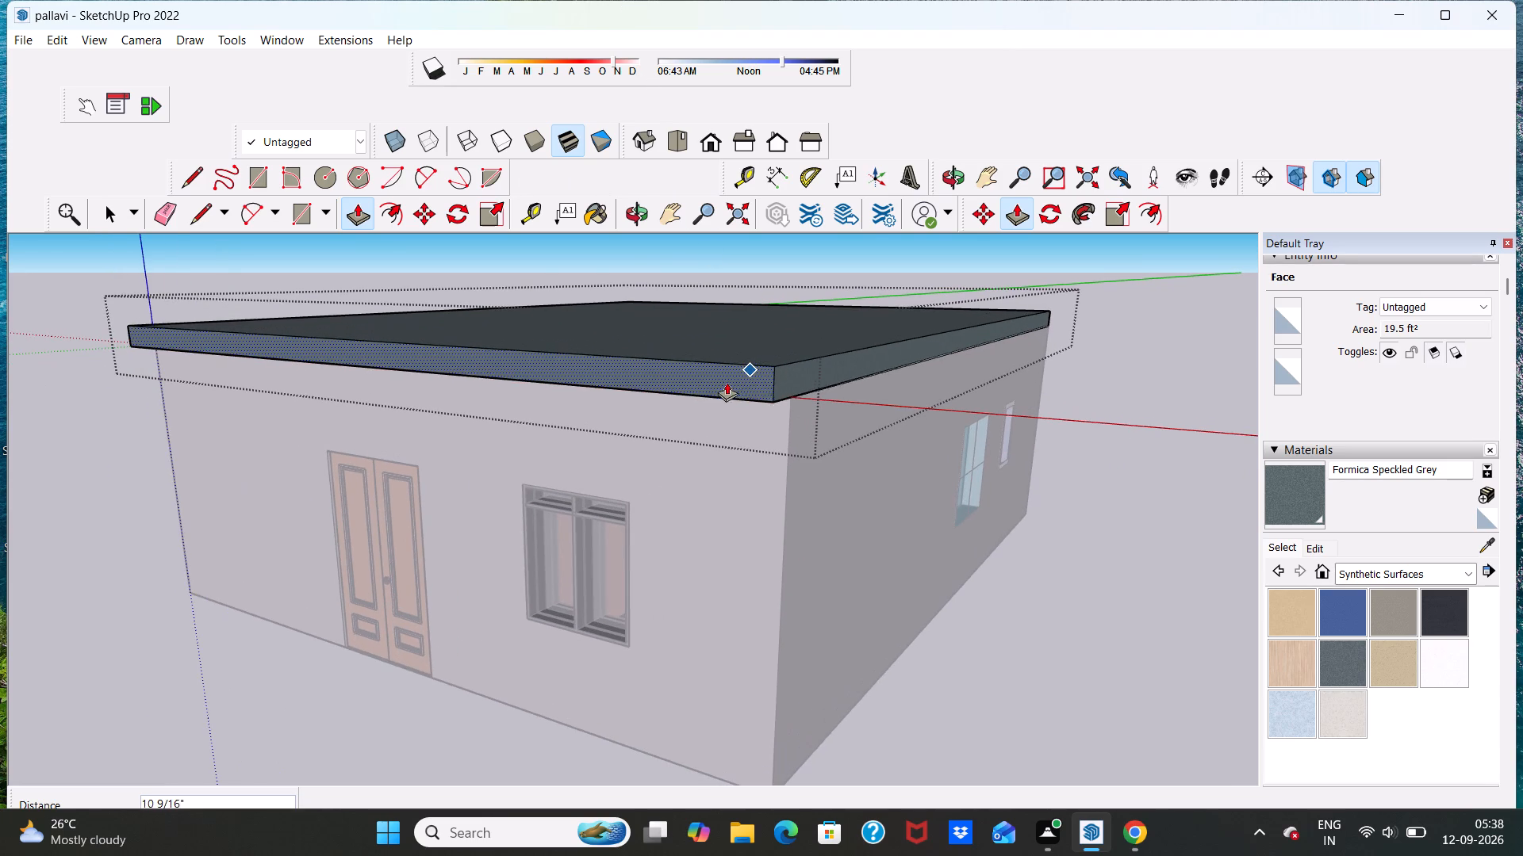
middle_drag(719, 388, 548, 403)
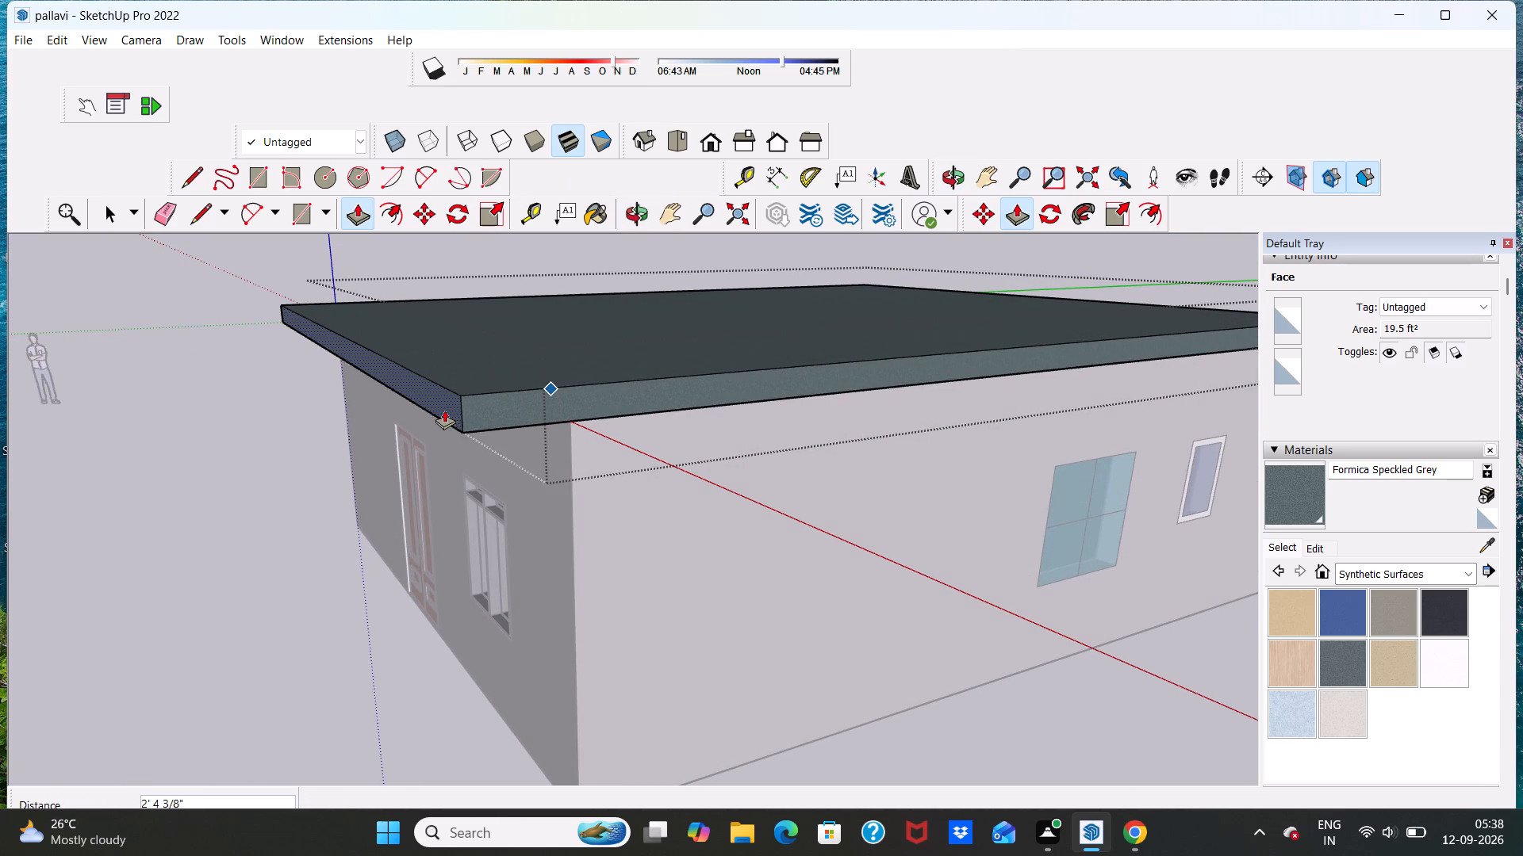
click(427, 416)
Examine the roof slab's front overhang from the front and both sides of the house.
scroll(526, 369, down, 6)
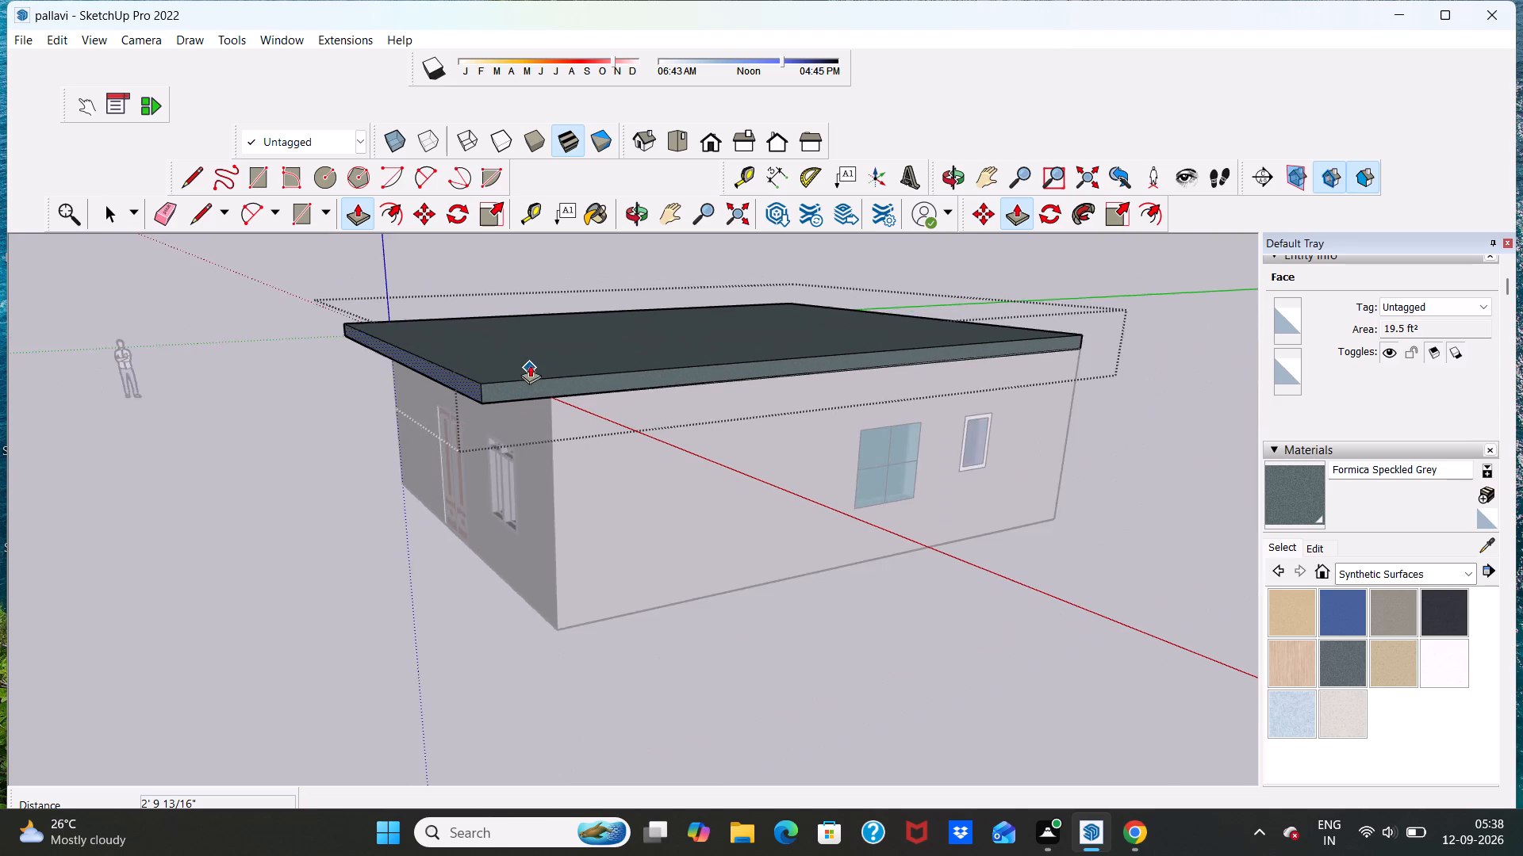
scroll(530, 365, down, 5)
middle_drag(459, 448, 974, 421)
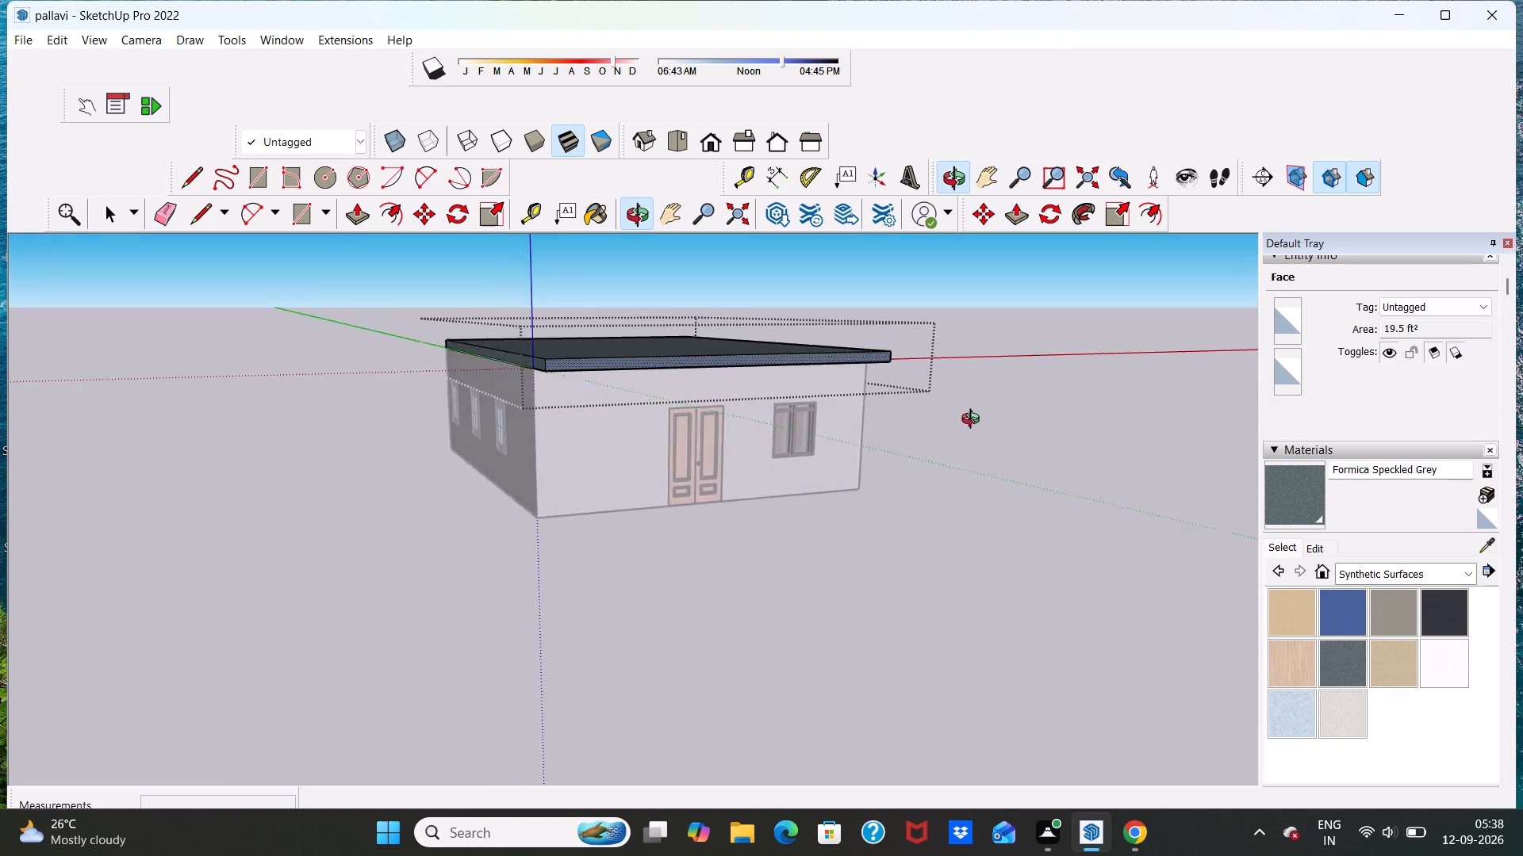
middle_drag(974, 421, 691, 424)
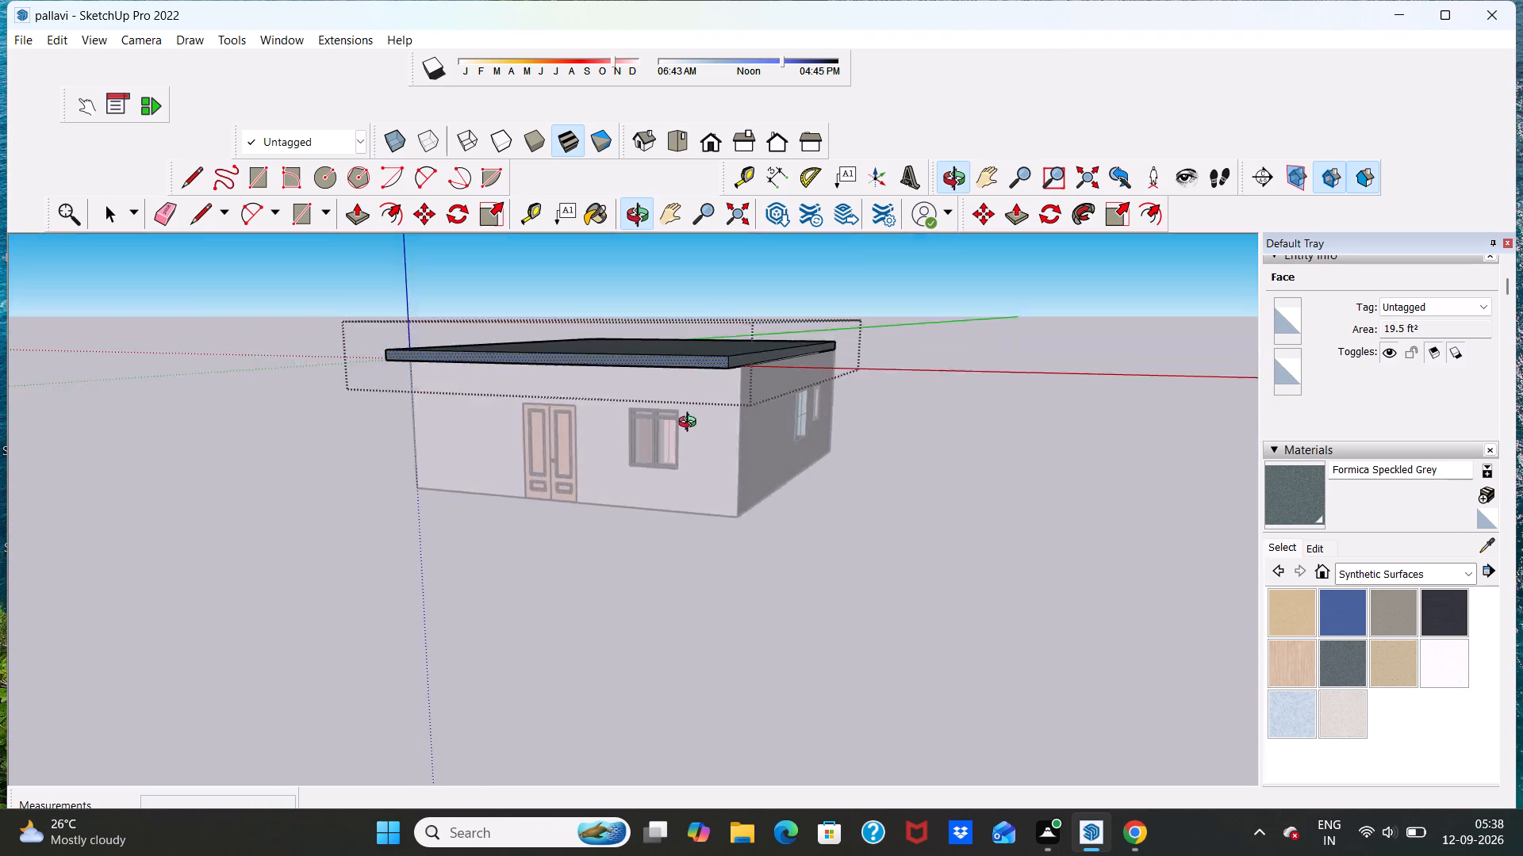
middle_drag(691, 424, 687, 457)
middle_drag(880, 400, 562, 399)
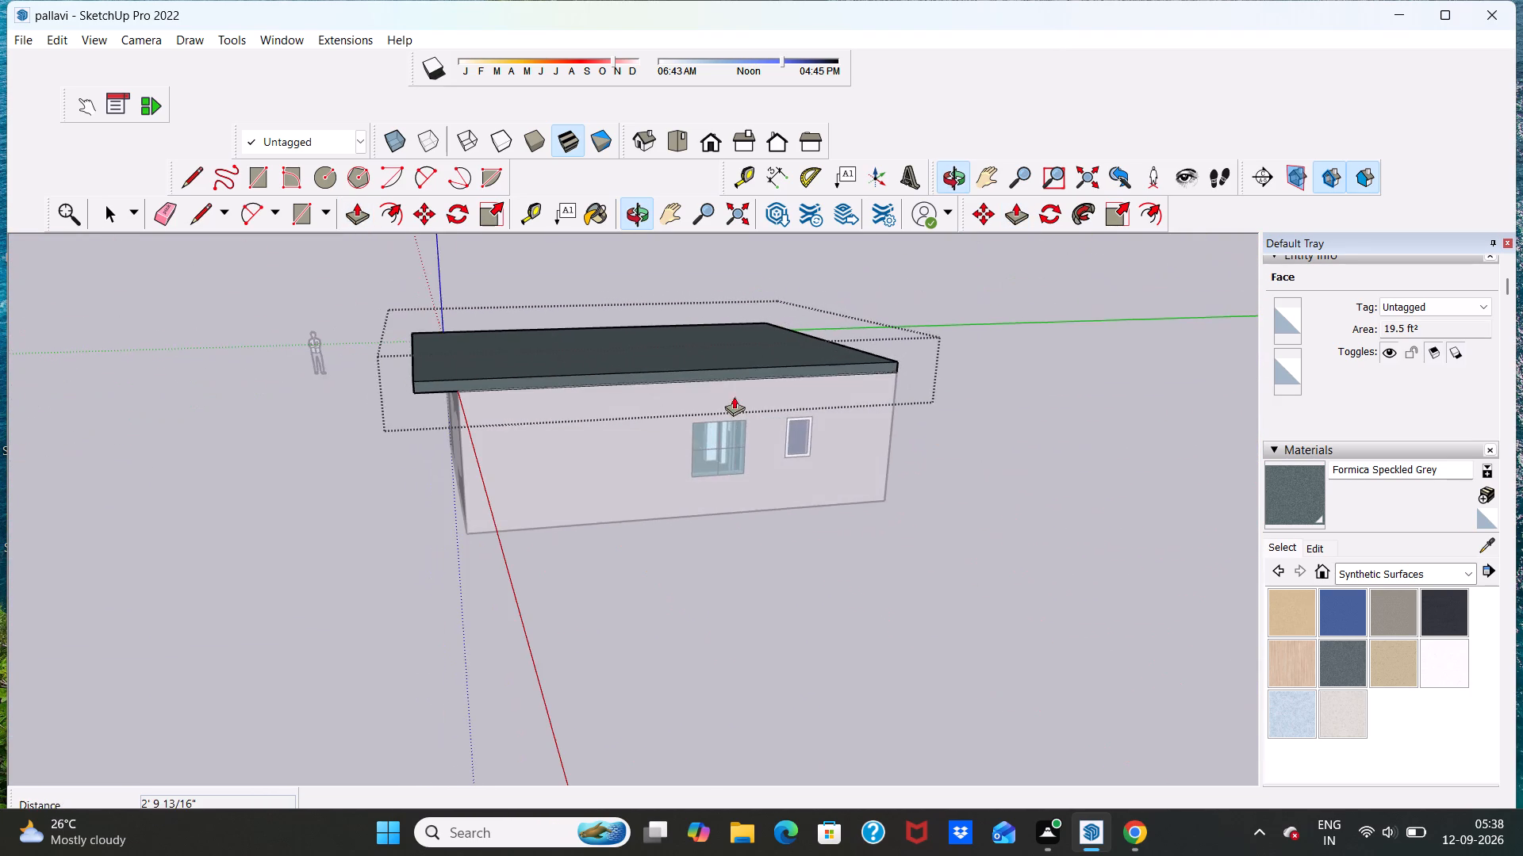
Select all of the roof slab's geometry inside its group, make it a nested group, and close the group editing.
middle_drag(922, 386, 1147, 399)
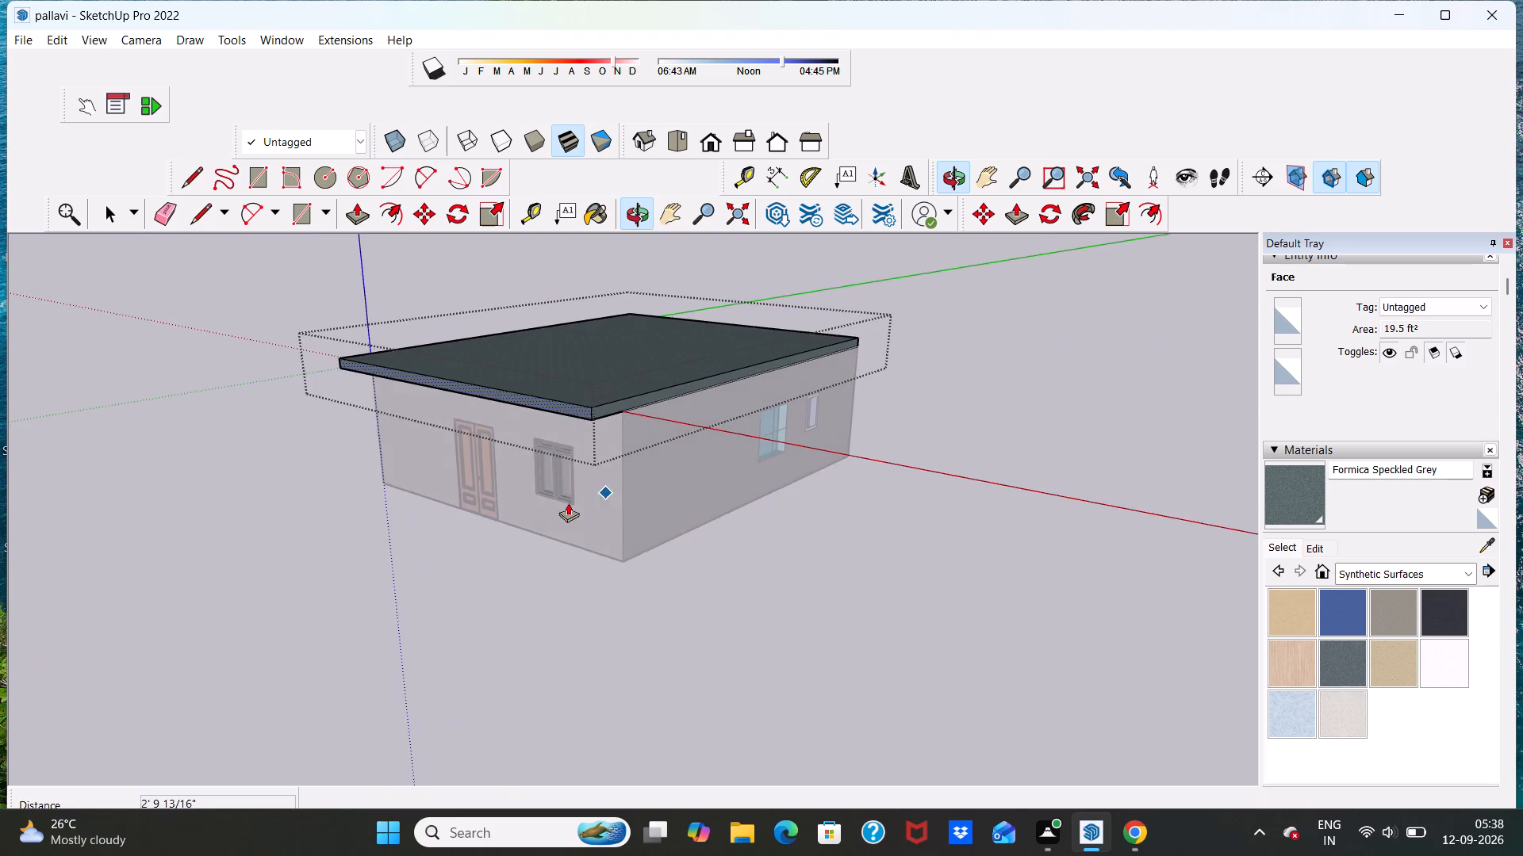
middle_drag(546, 510, 777, 503)
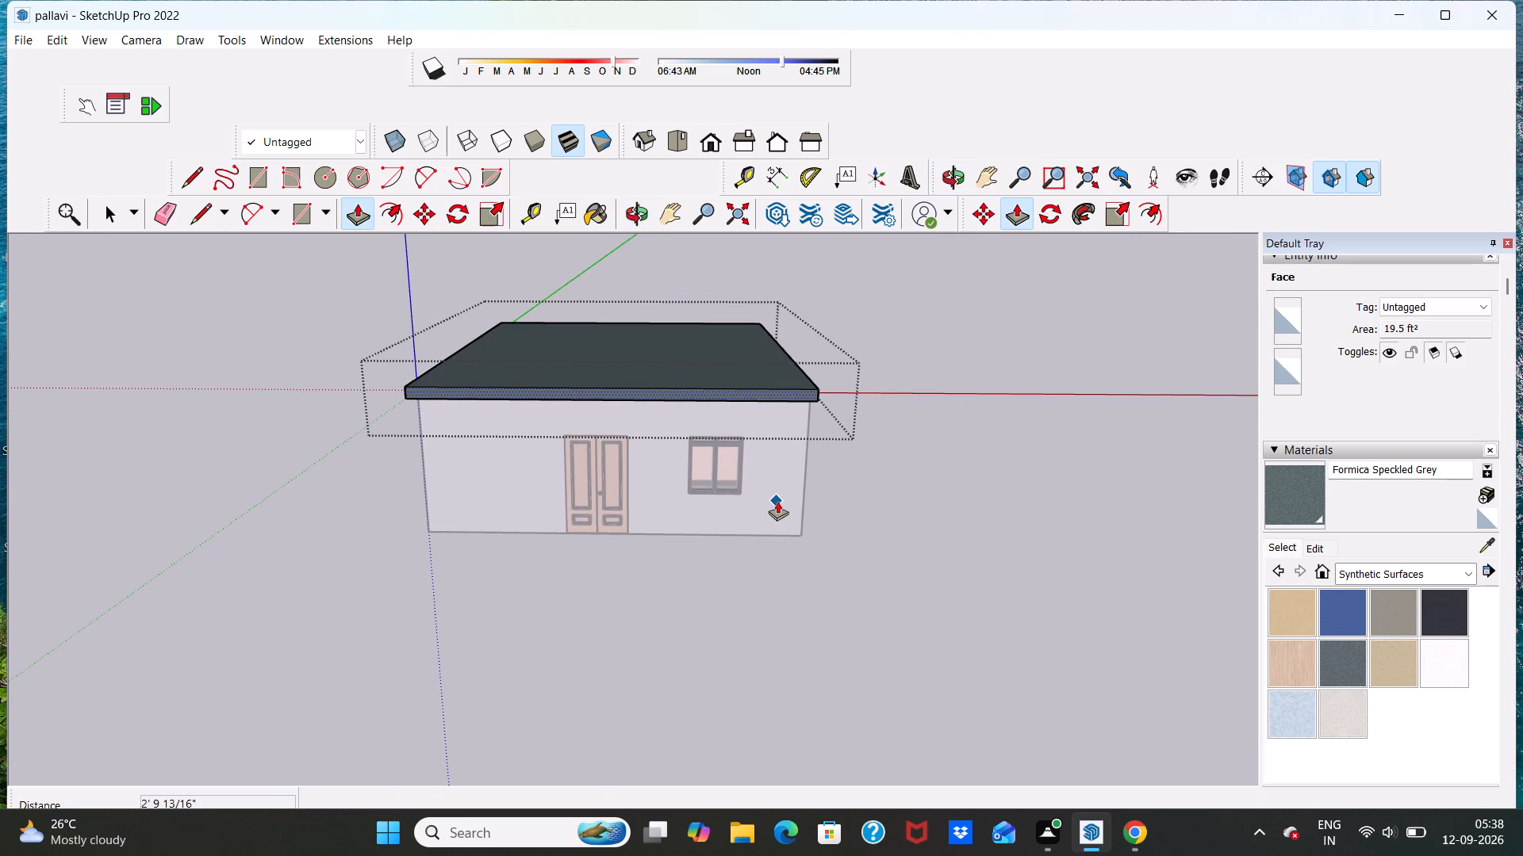
key(space)
click(1015, 495)
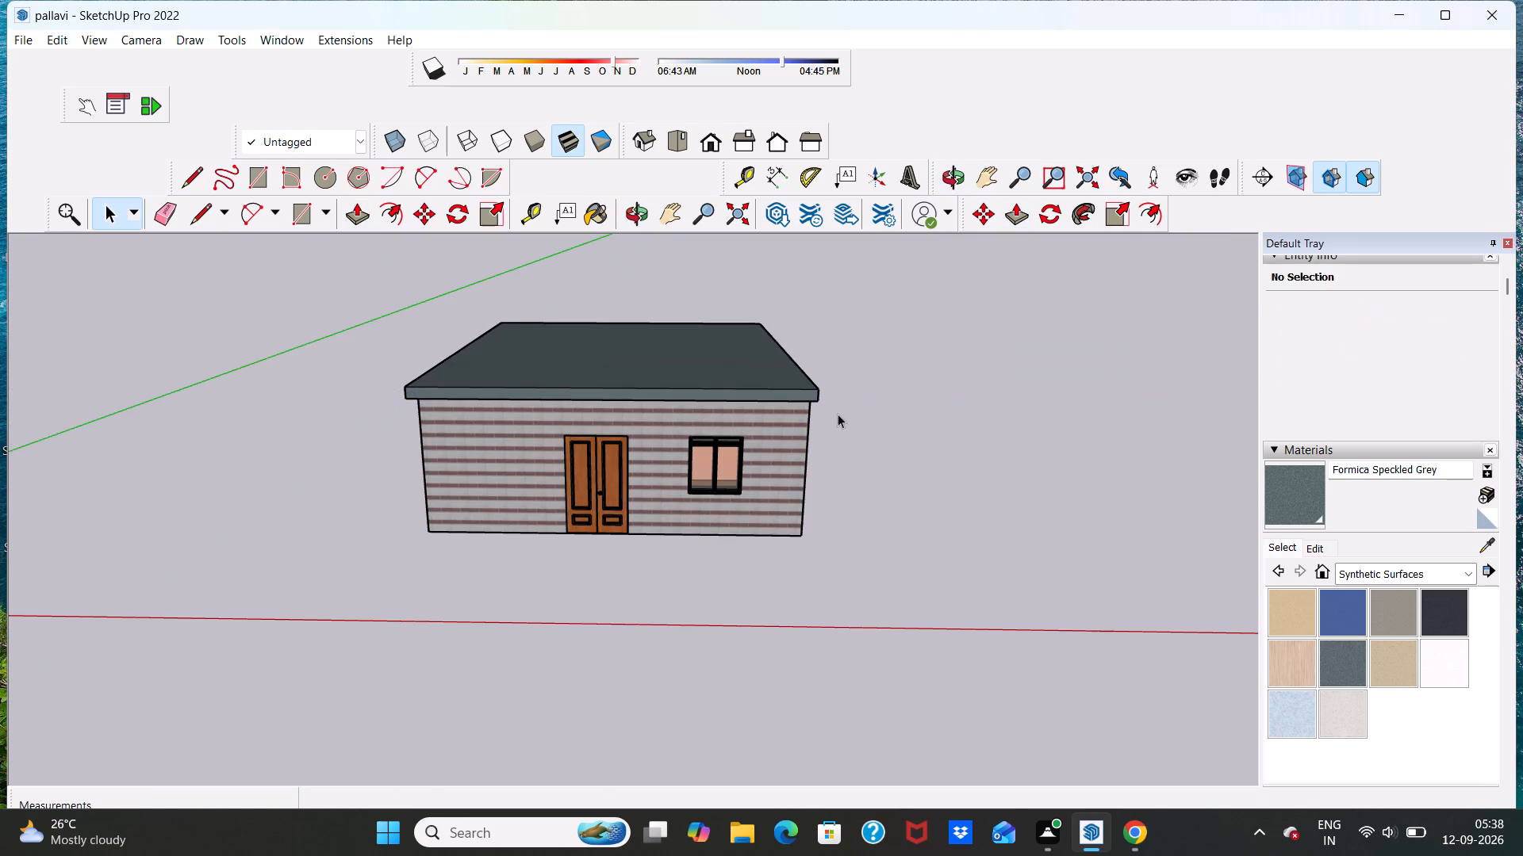
triple_click(802, 398)
right_click(802, 398)
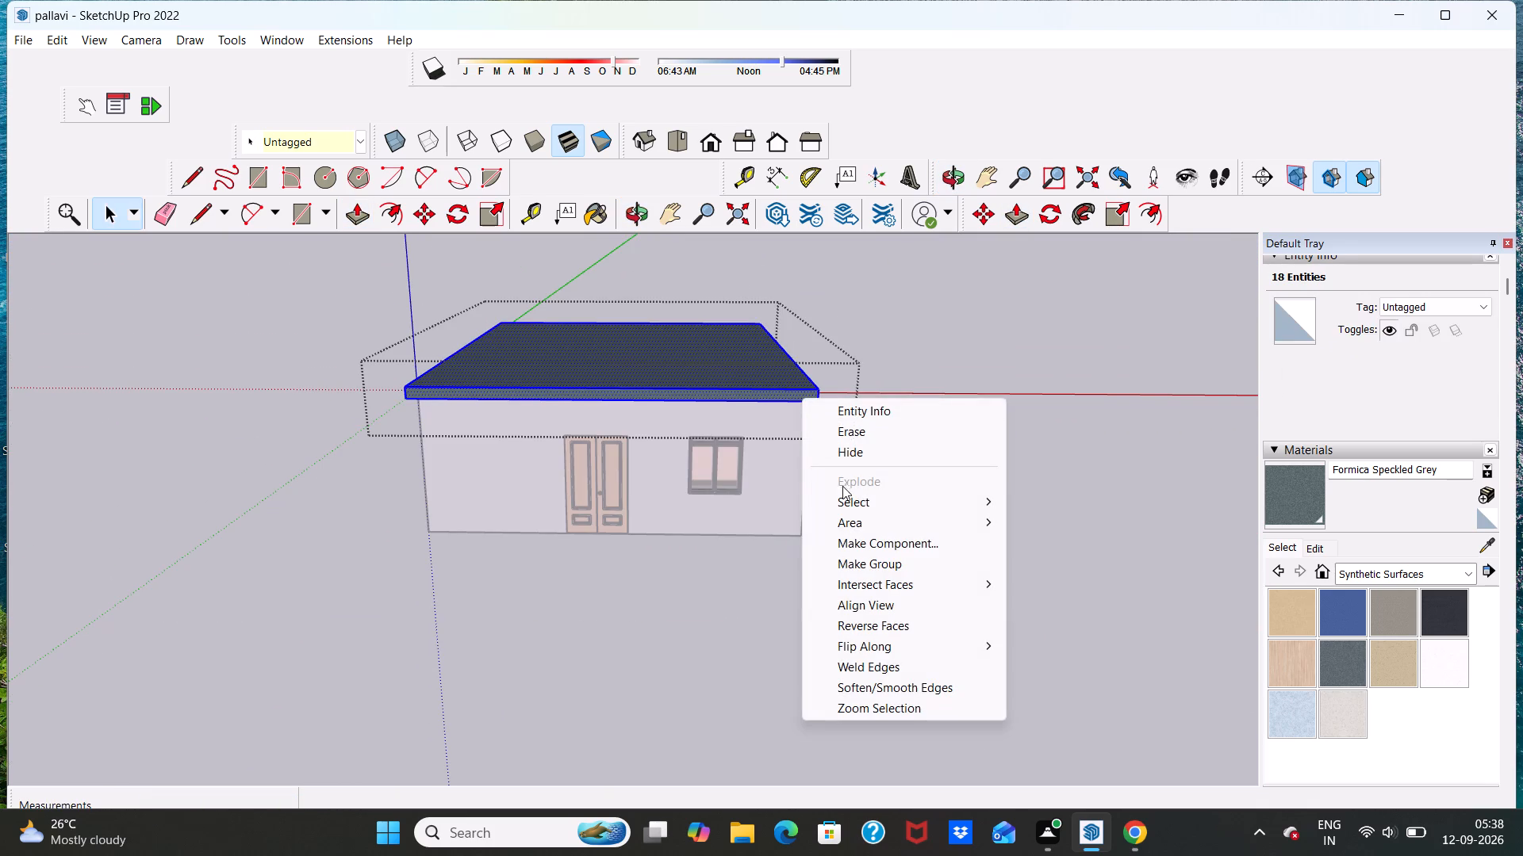
click(877, 566)
scroll(826, 472, down, 3)
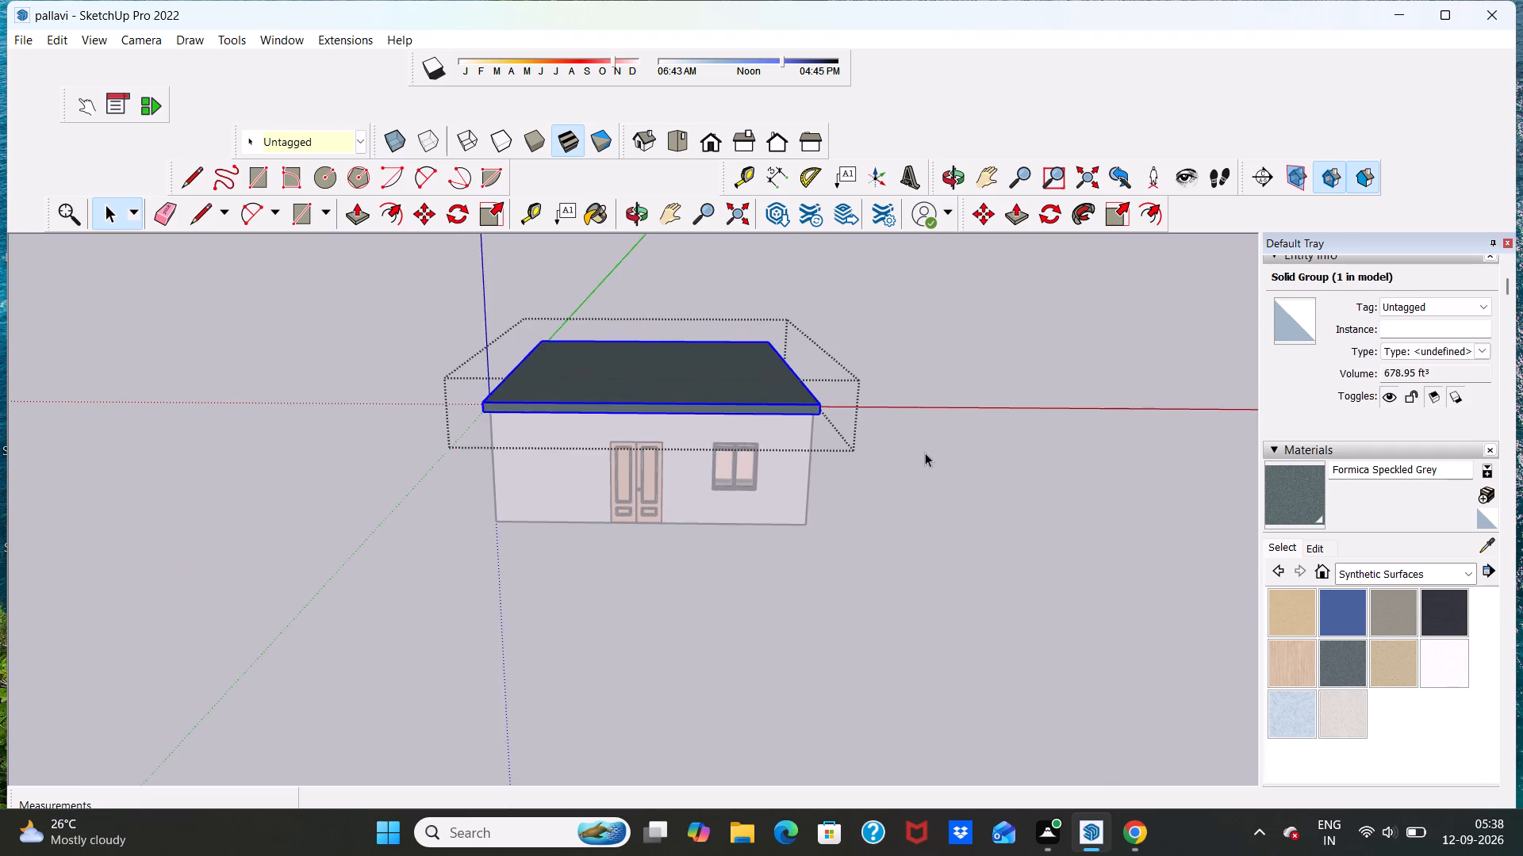
click(925, 453)
Examine the roofed house from the front, both front corners, low down and above.
scroll(898, 483, up, 7)
scroll(901, 390, down, 7)
scroll(593, 525, up, 3)
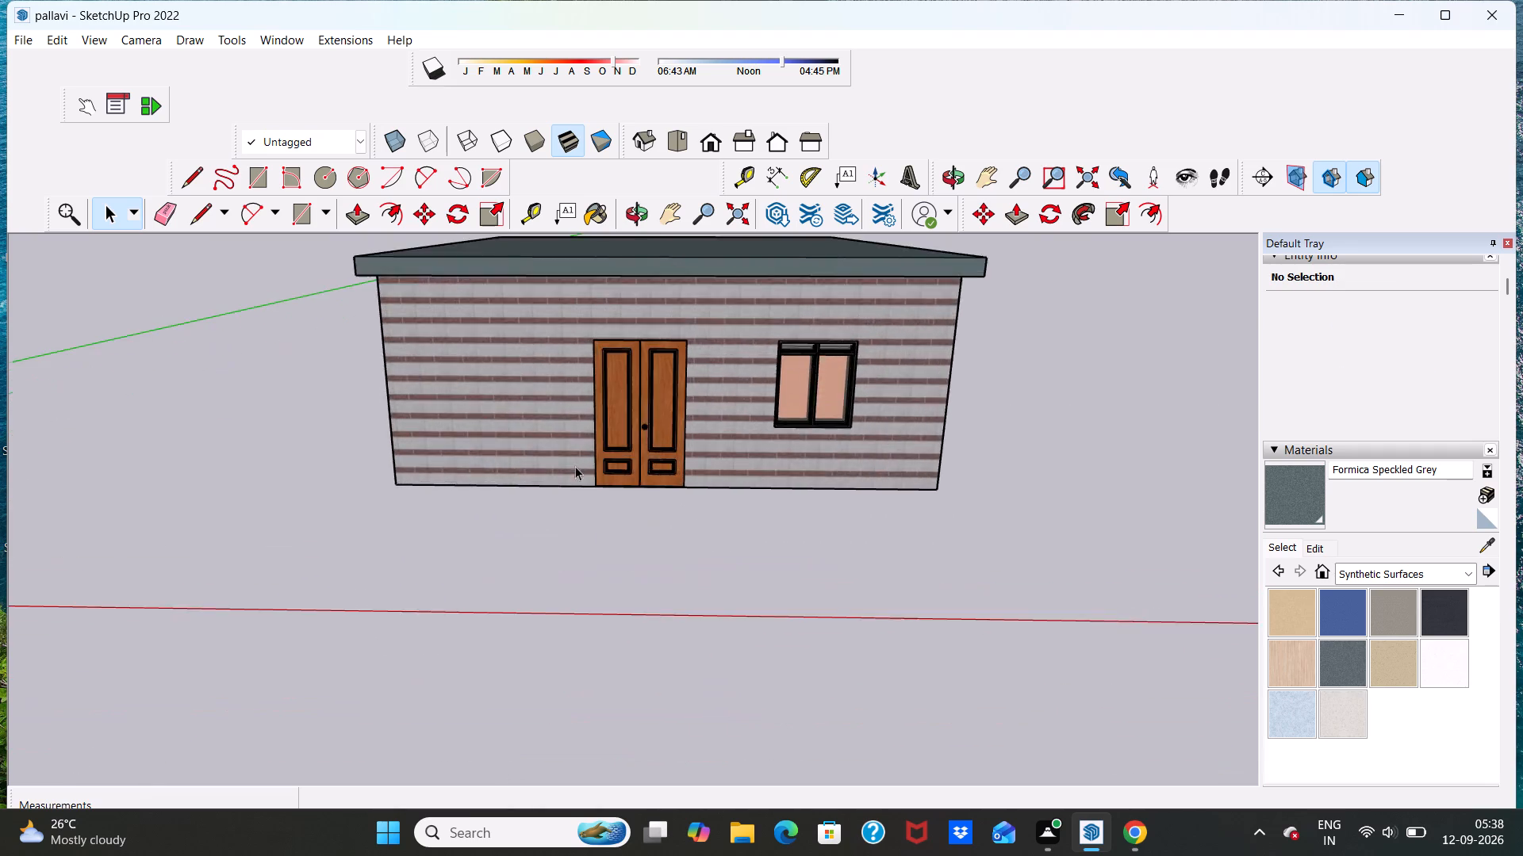
scroll(575, 466, up, 12)
scroll(591, 434, down, 18)
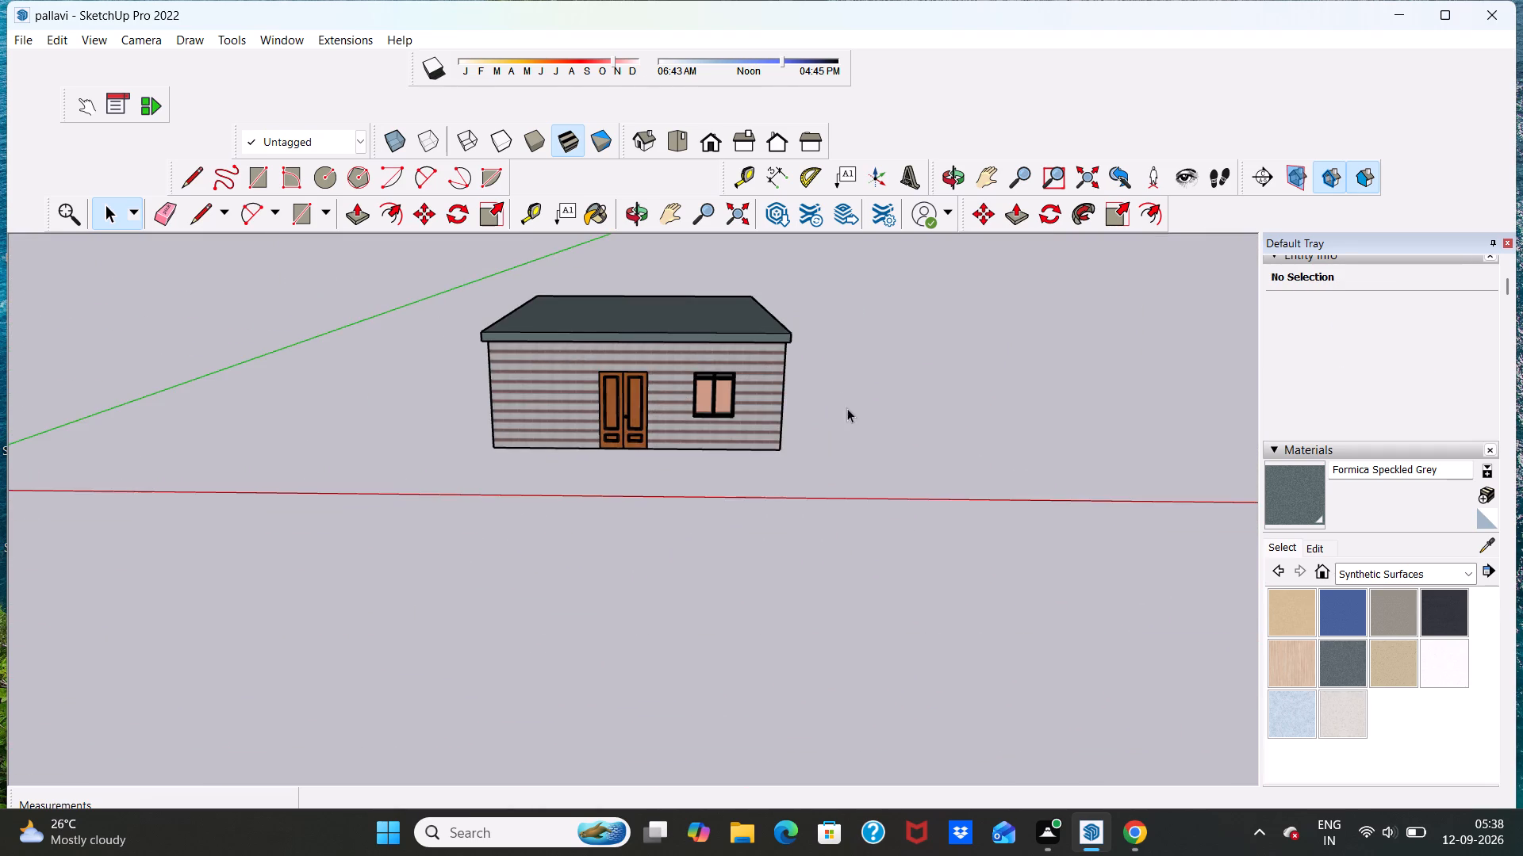
middle_drag(847, 408, 1099, 510)
scroll(847, 408, up, 1)
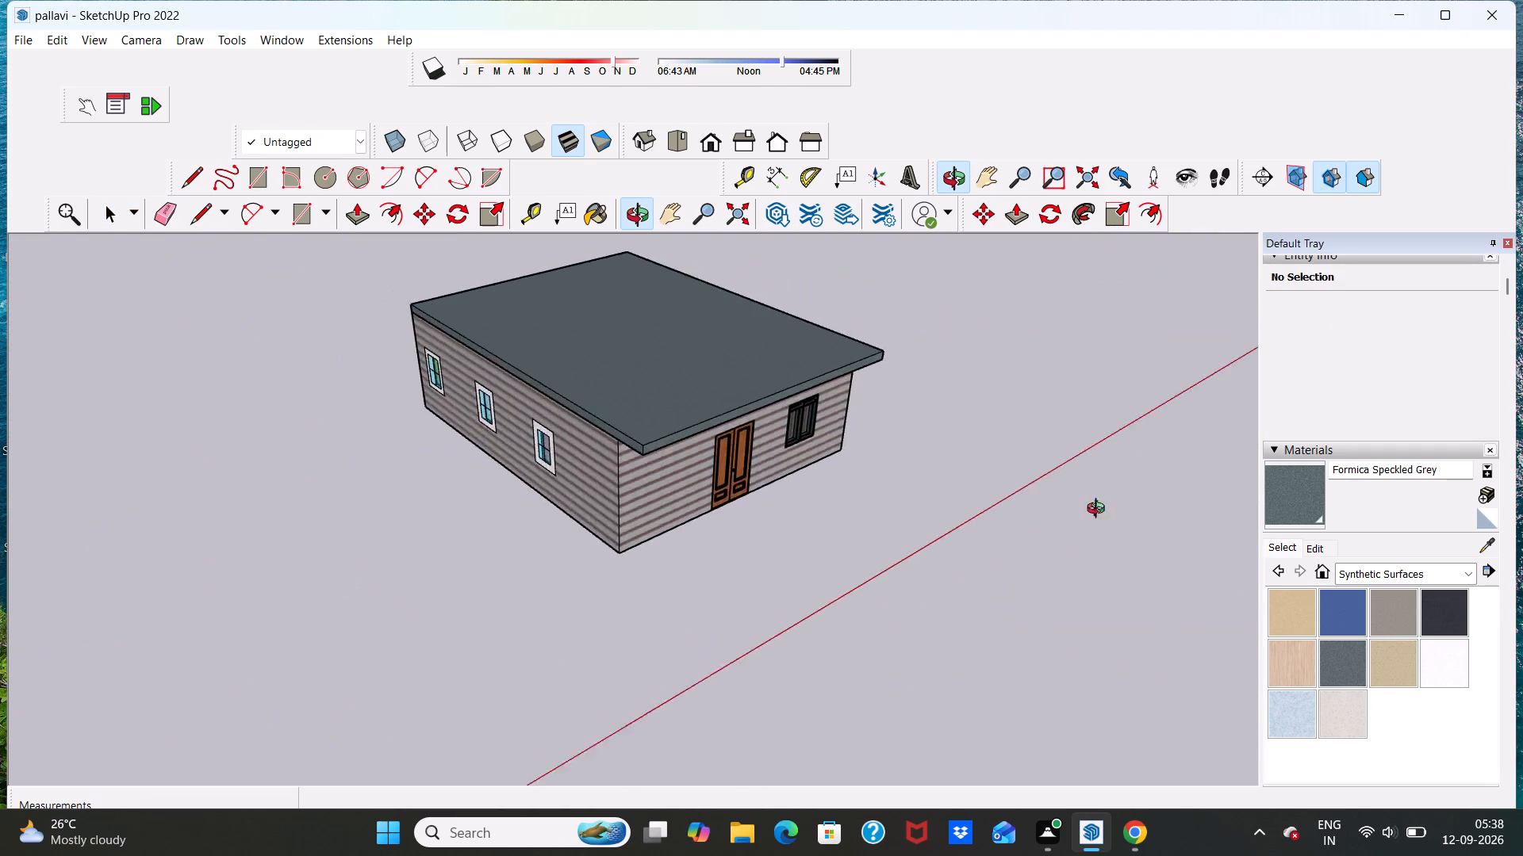
middle_drag(1099, 510, 703, 341)
scroll(604, 356, up, 5)
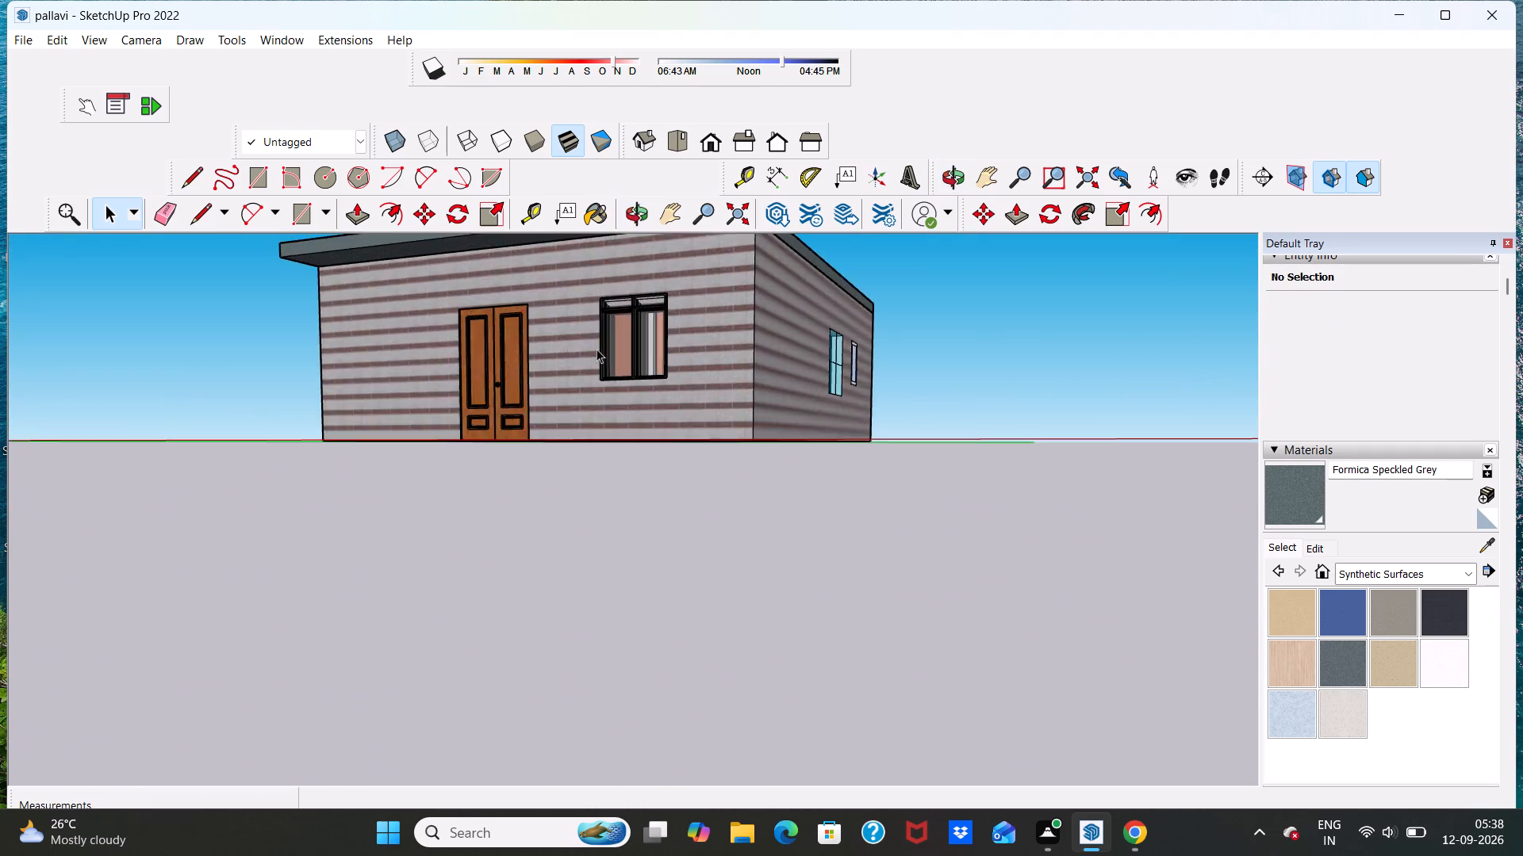
scroll(594, 347, down, 8)
middle_drag(532, 353, 661, 558)
scroll(666, 542, down, 1)
scroll(669, 528, up, 5)
middle_drag(644, 563, 648, 464)
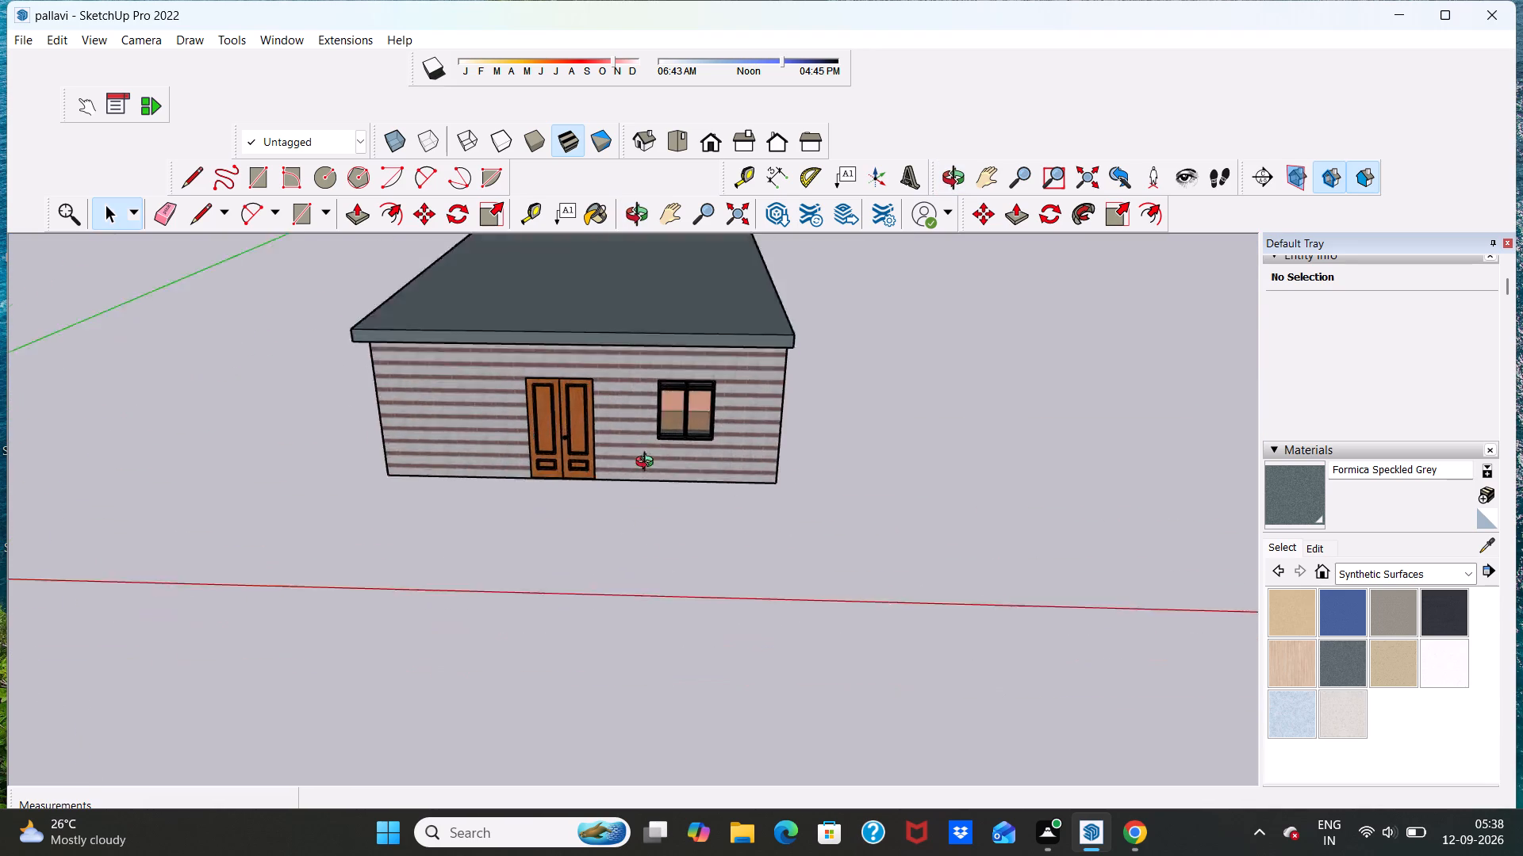
middle_drag(648, 464, 652, 388)
scroll(651, 380, up, 1)
scroll(647, 377, down, 8)
scroll(647, 380, up, 6)
scroll(616, 353, down, 5)
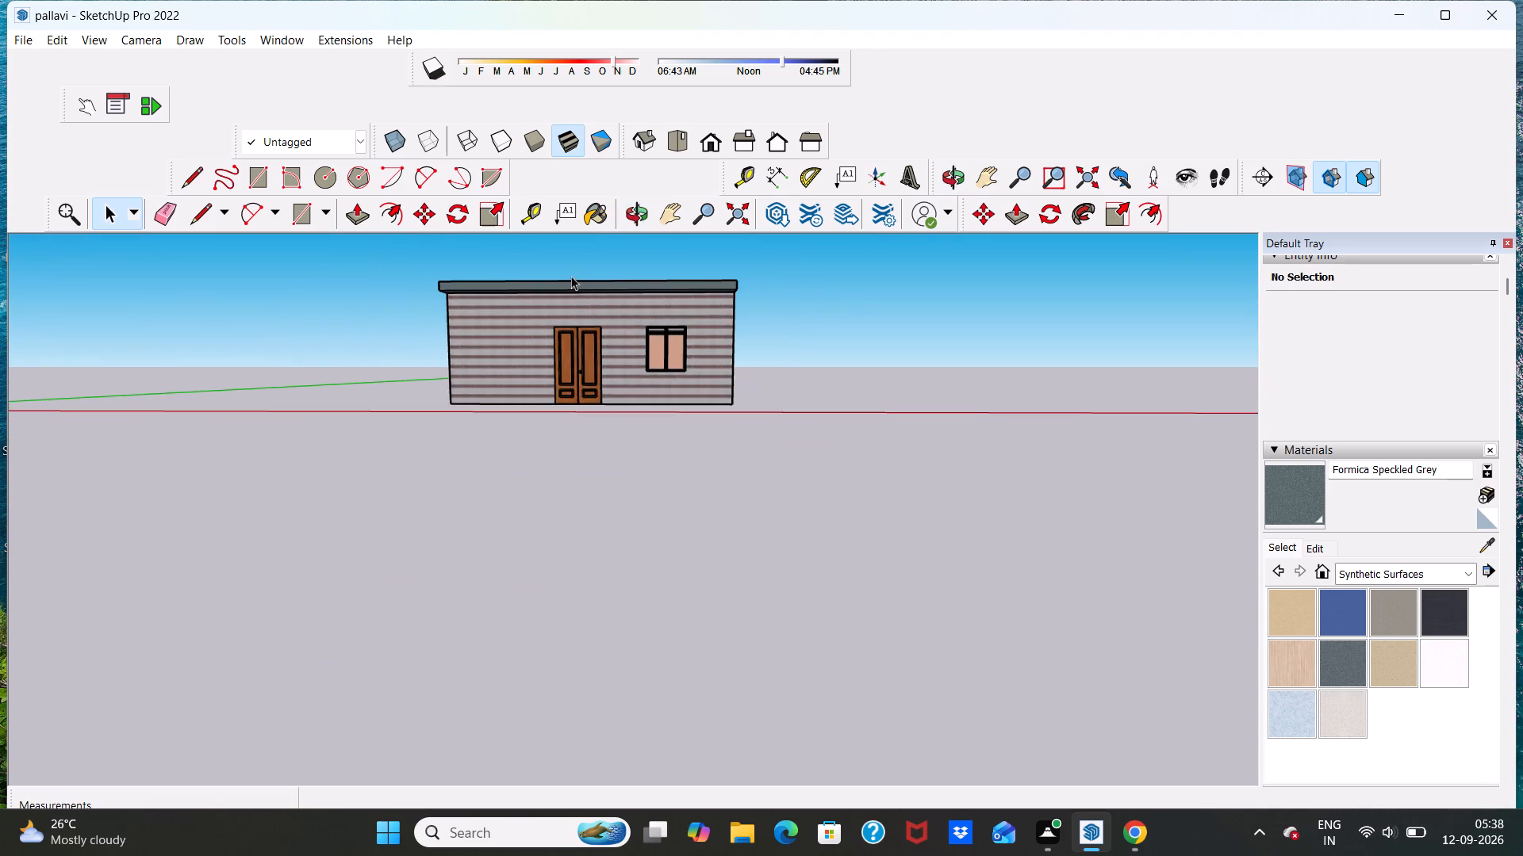
middle_drag(571, 276, 523, 430)
scroll(516, 390, up, 6)
scroll(511, 346, down, 10)
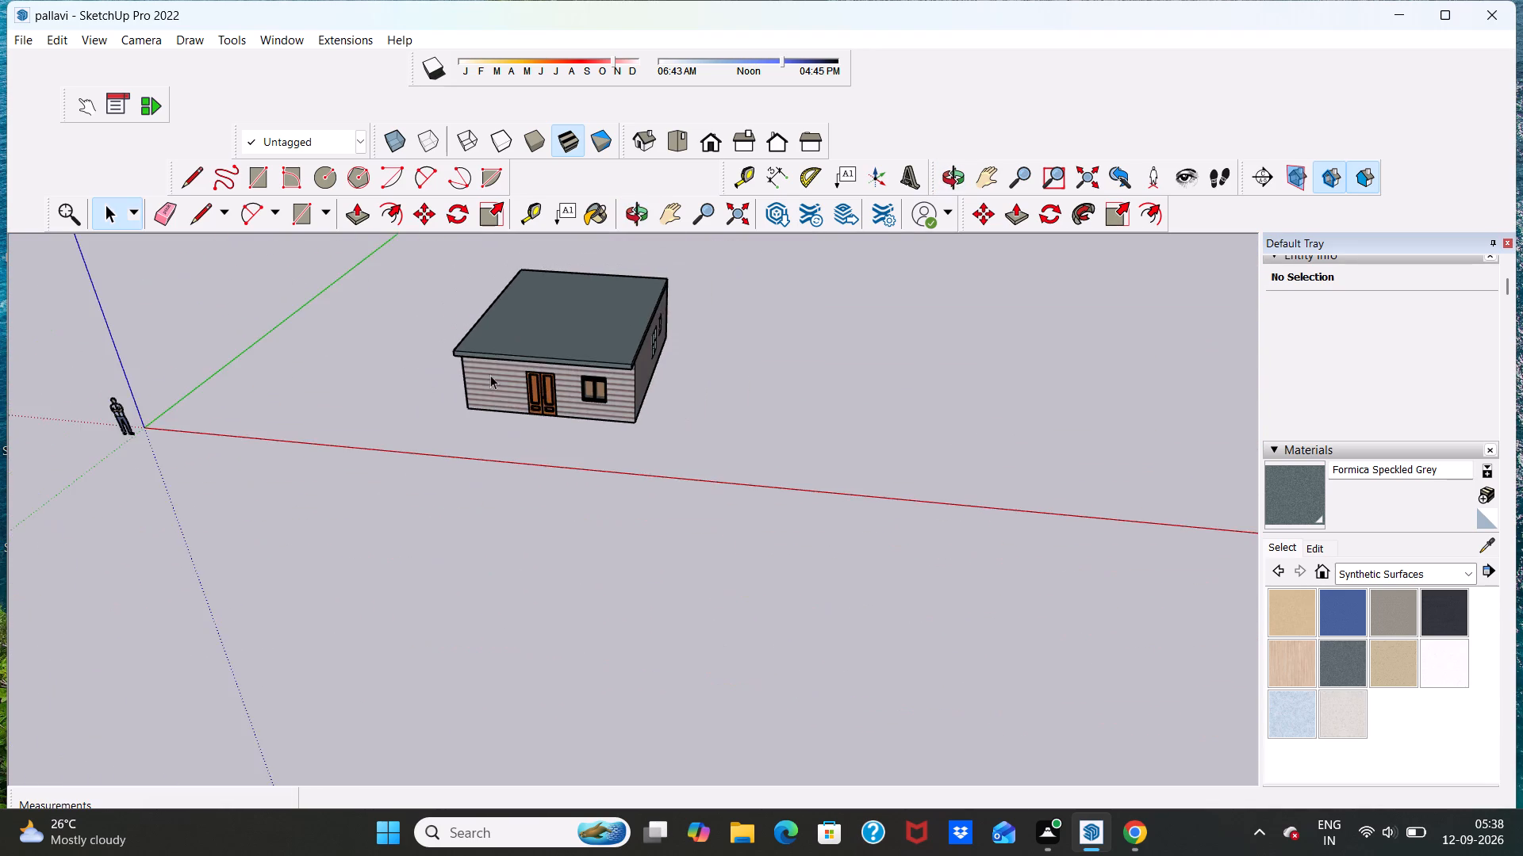
middle_drag(490, 386, 516, 323)
scroll(490, 386, up, 1)
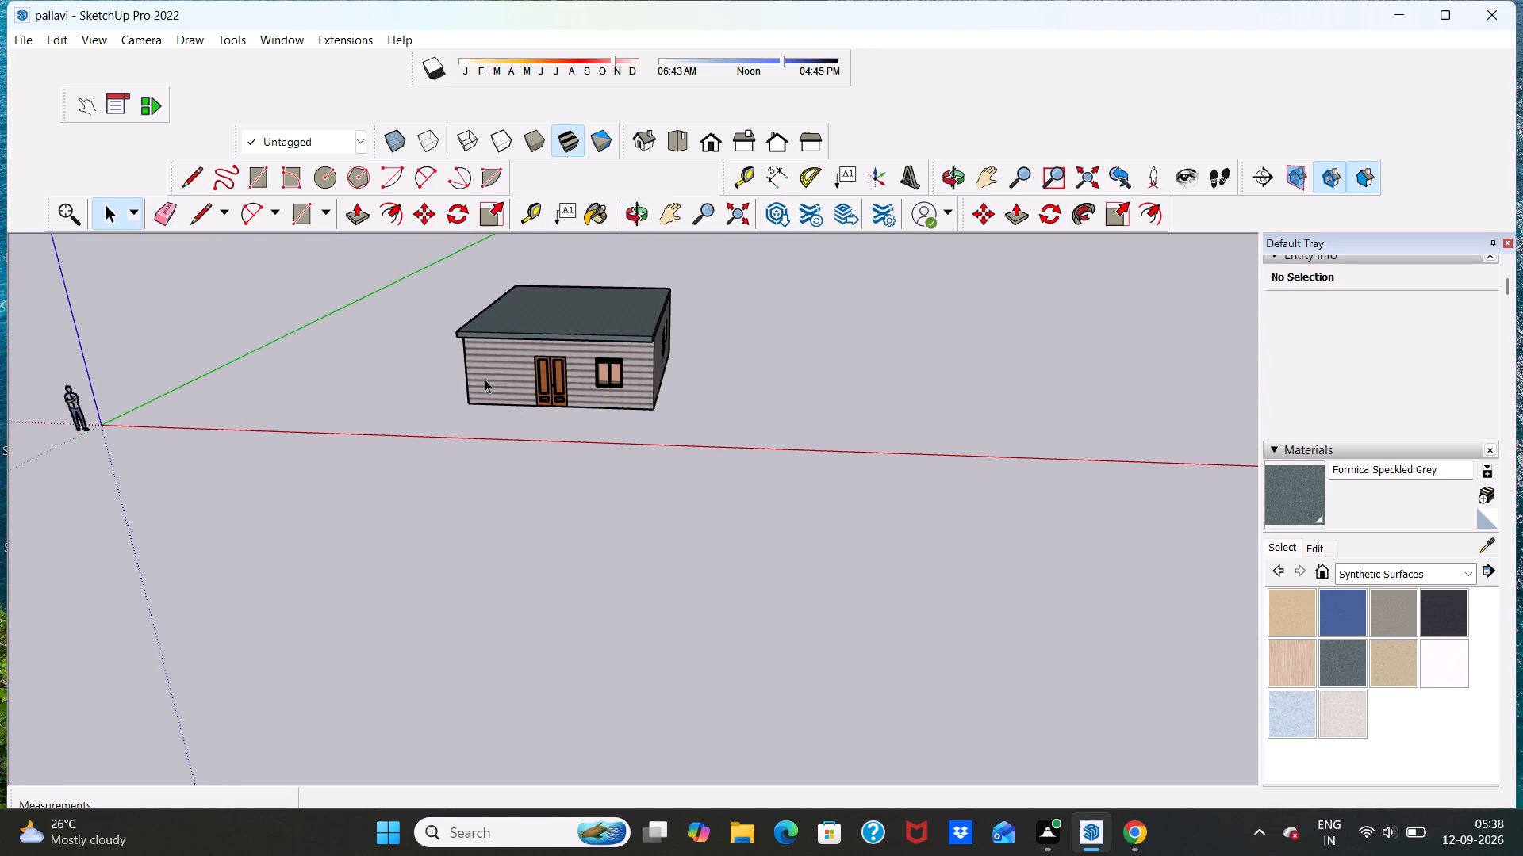
scroll(632, 308, up, 9)
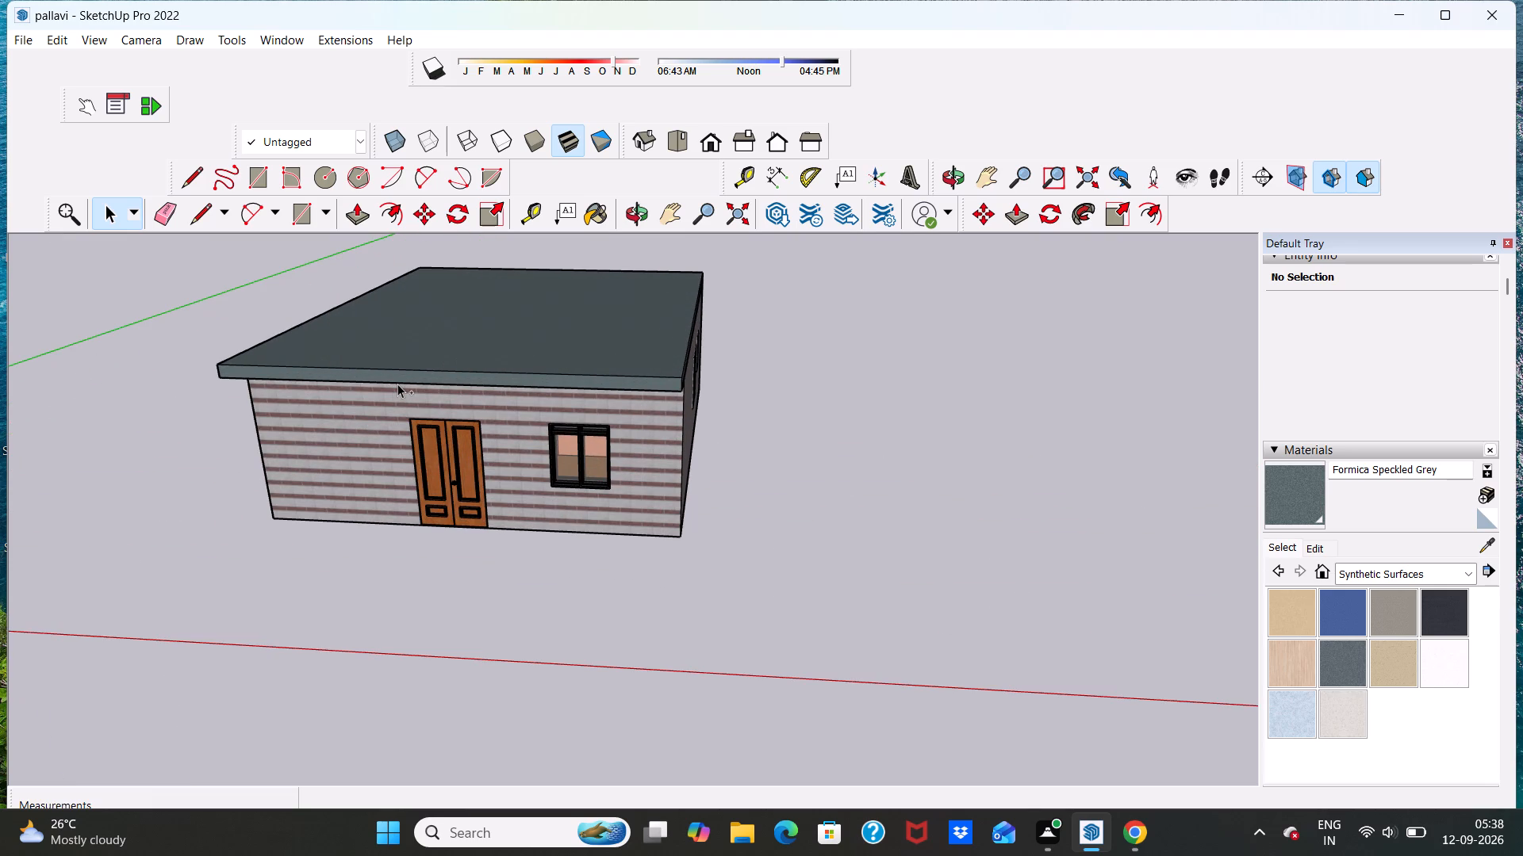
Save the house model.
key(ctrl+s)
key(ctrl+s)
Examine the roof overhang at both front corners and along both window walls of the house.
scroll(524, 570, down, 2)
scroll(551, 498, up, 2)
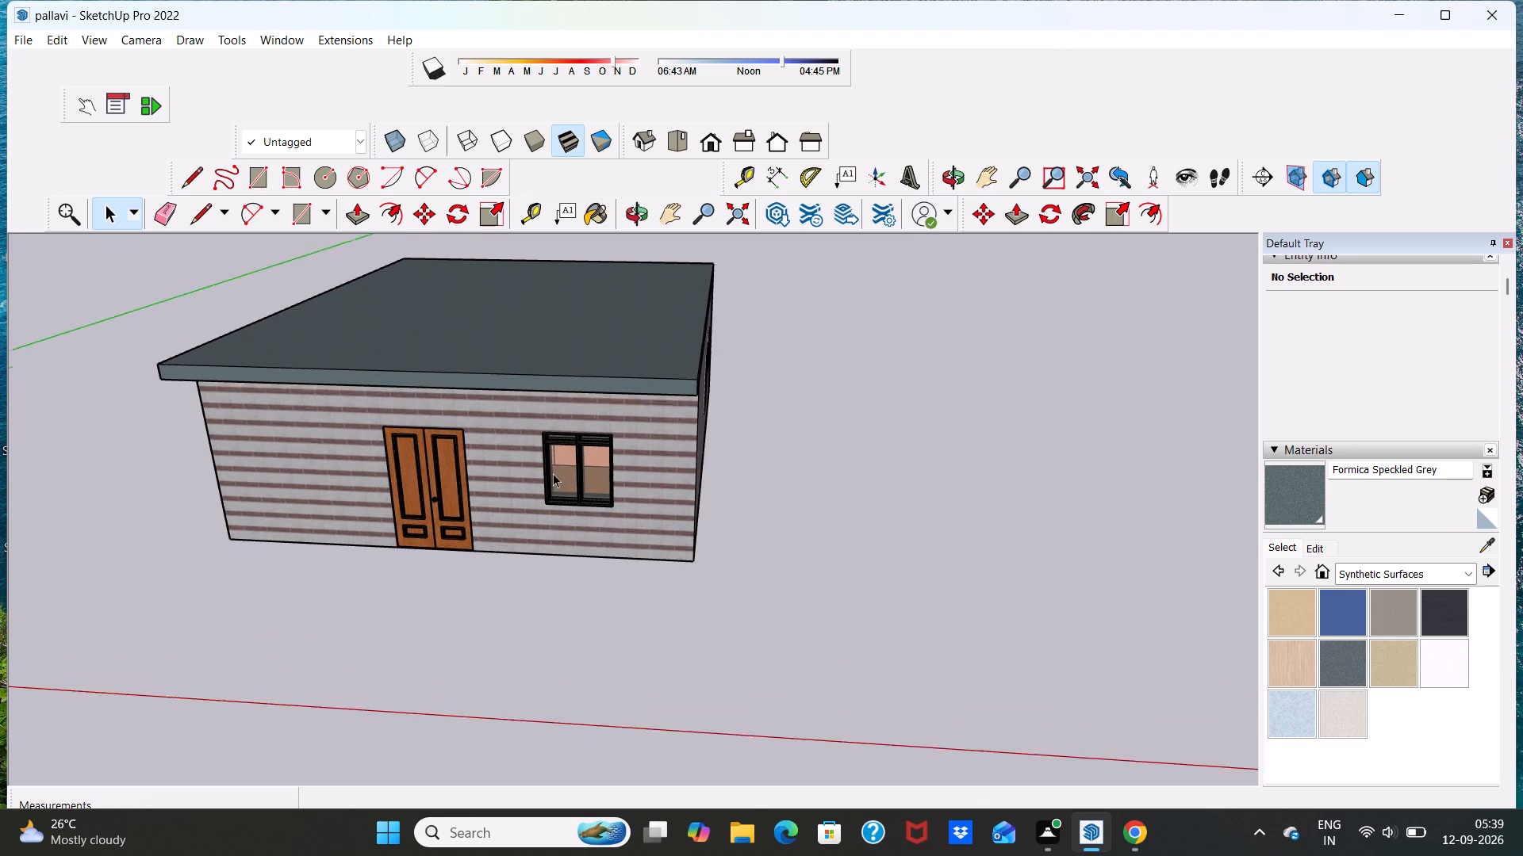
scroll(553, 473, up, 2)
middle_drag(919, 446, 551, 407)
scroll(621, 449, up, 1)
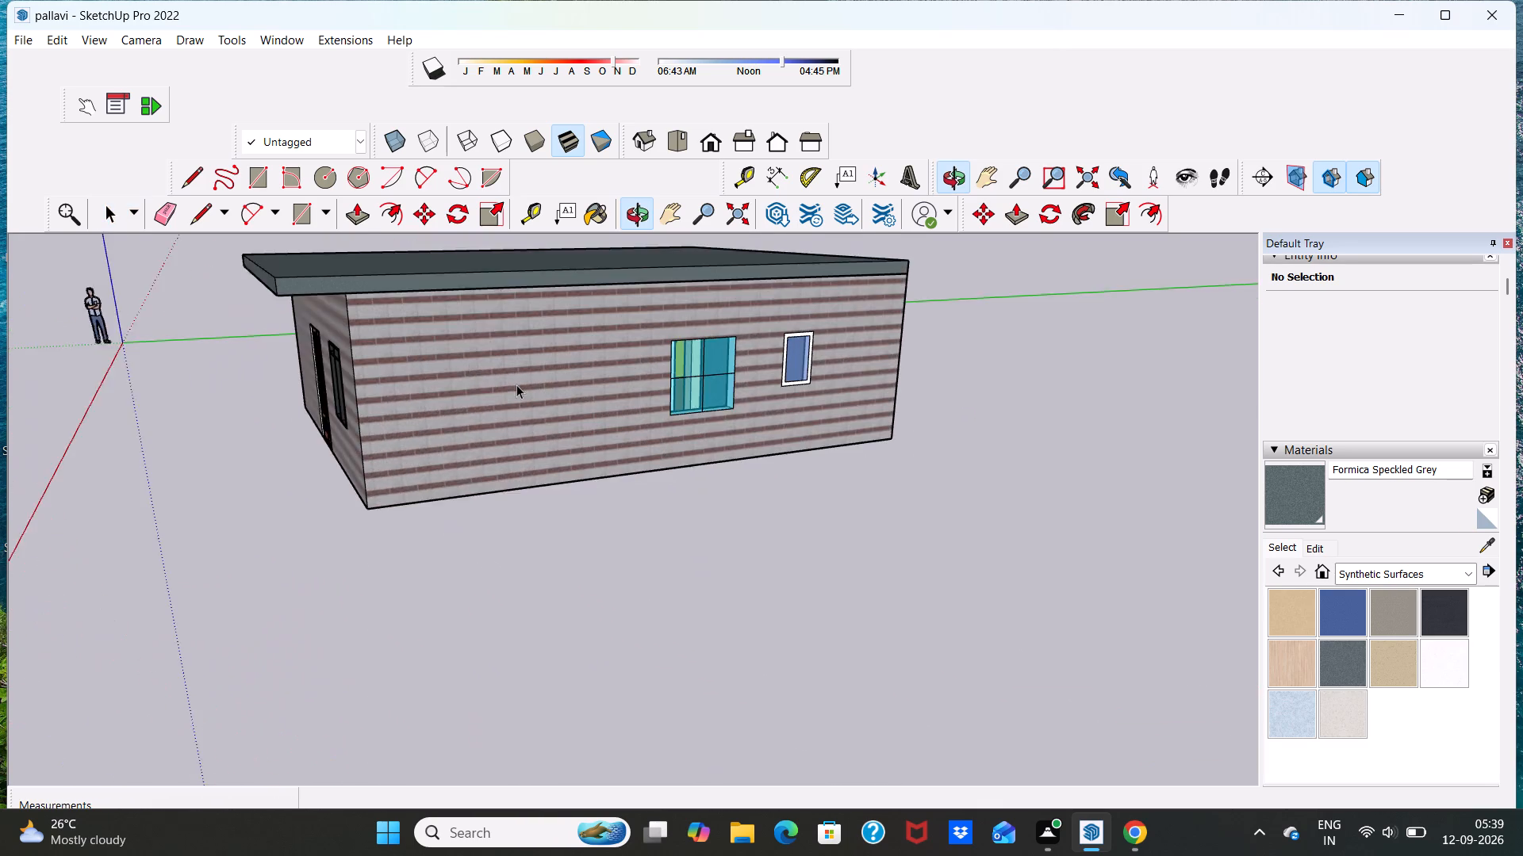
middle_drag(443, 355, 555, 478)
scroll(450, 481, up, 10)
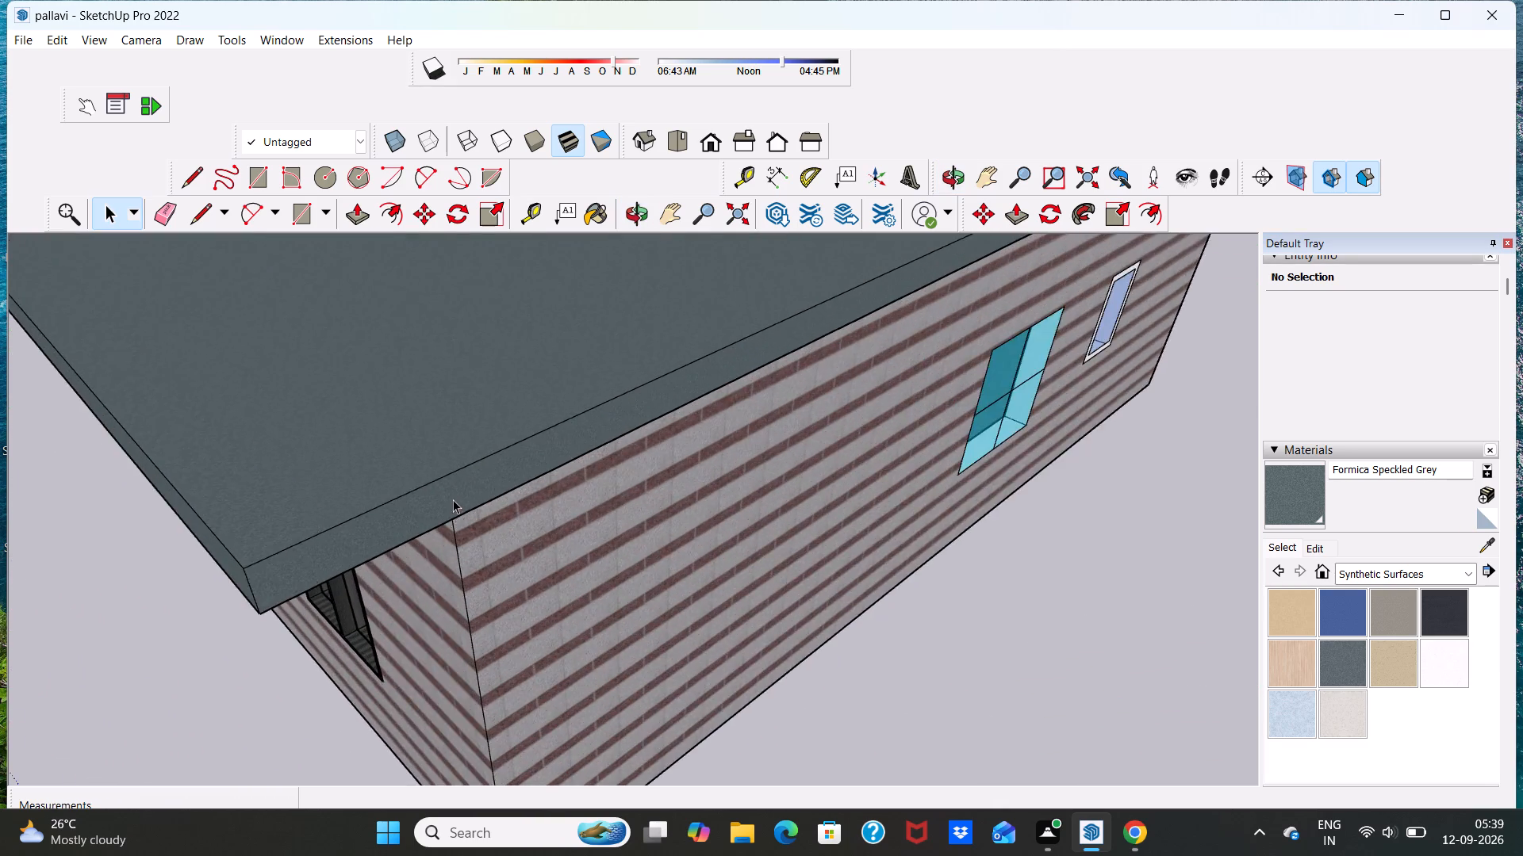
scroll(453, 499, up, 12)
scroll(479, 494, down, 20)
scroll(479, 494, down, 3)
middle_drag(522, 528, 588, 522)
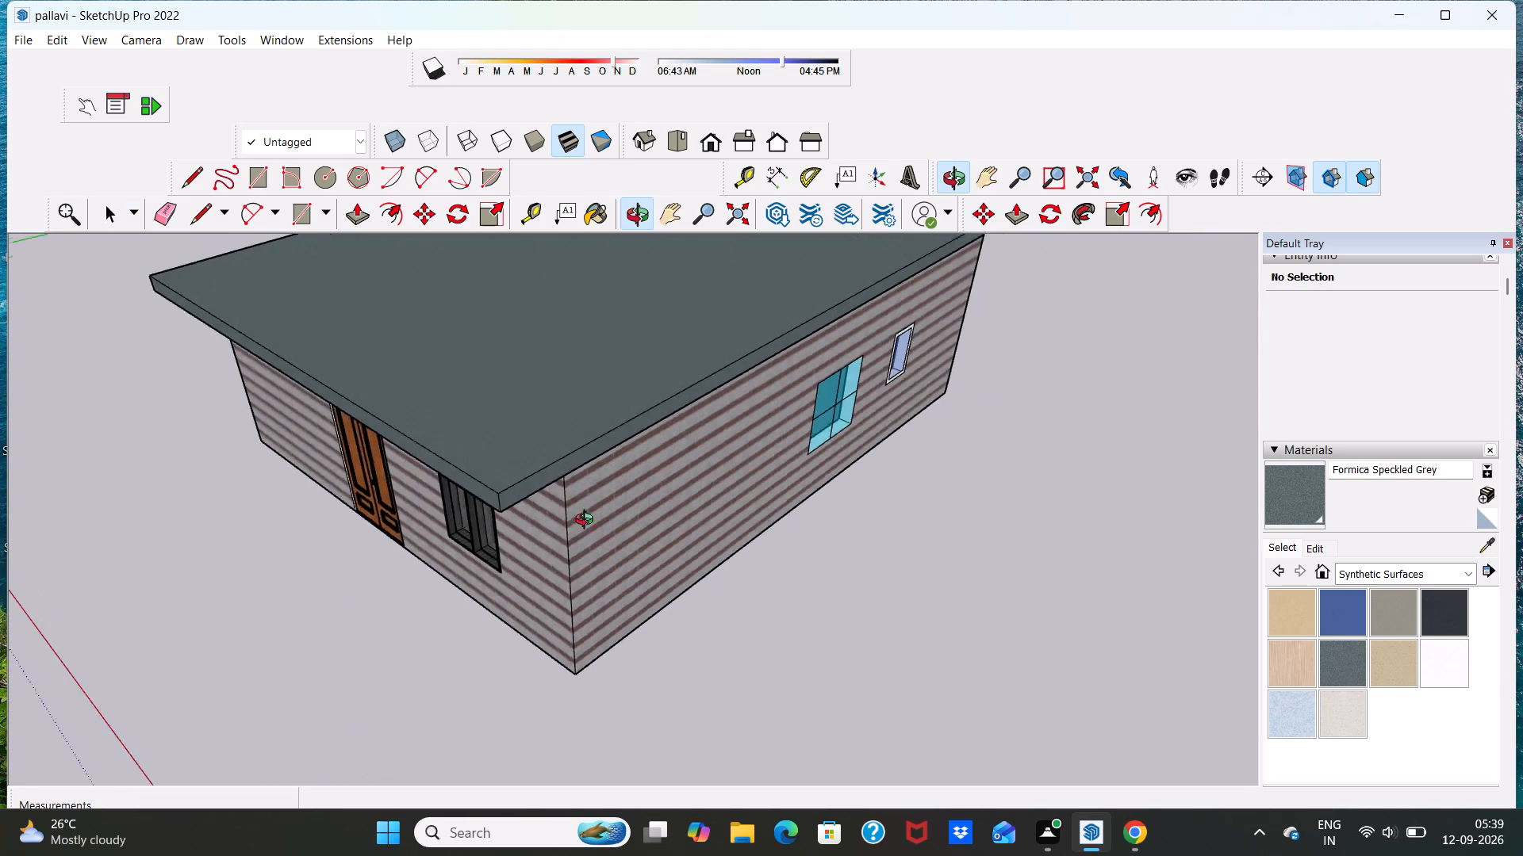
middle_drag(588, 522, 640, 506)
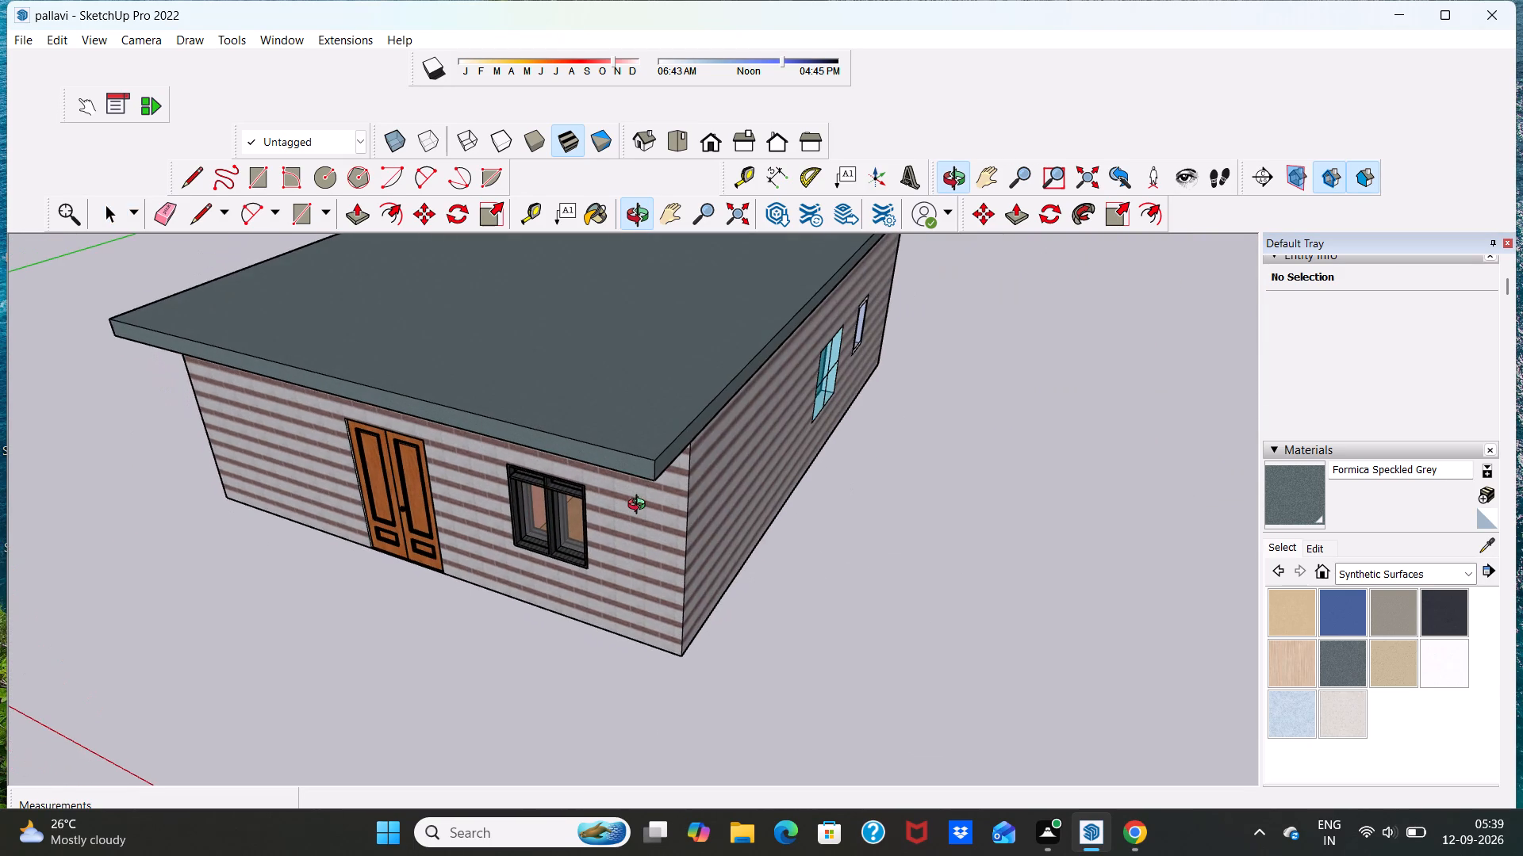
middle_drag(640, 506, 642, 501)
scroll(670, 450, up, 12)
scroll(683, 430, down, 18)
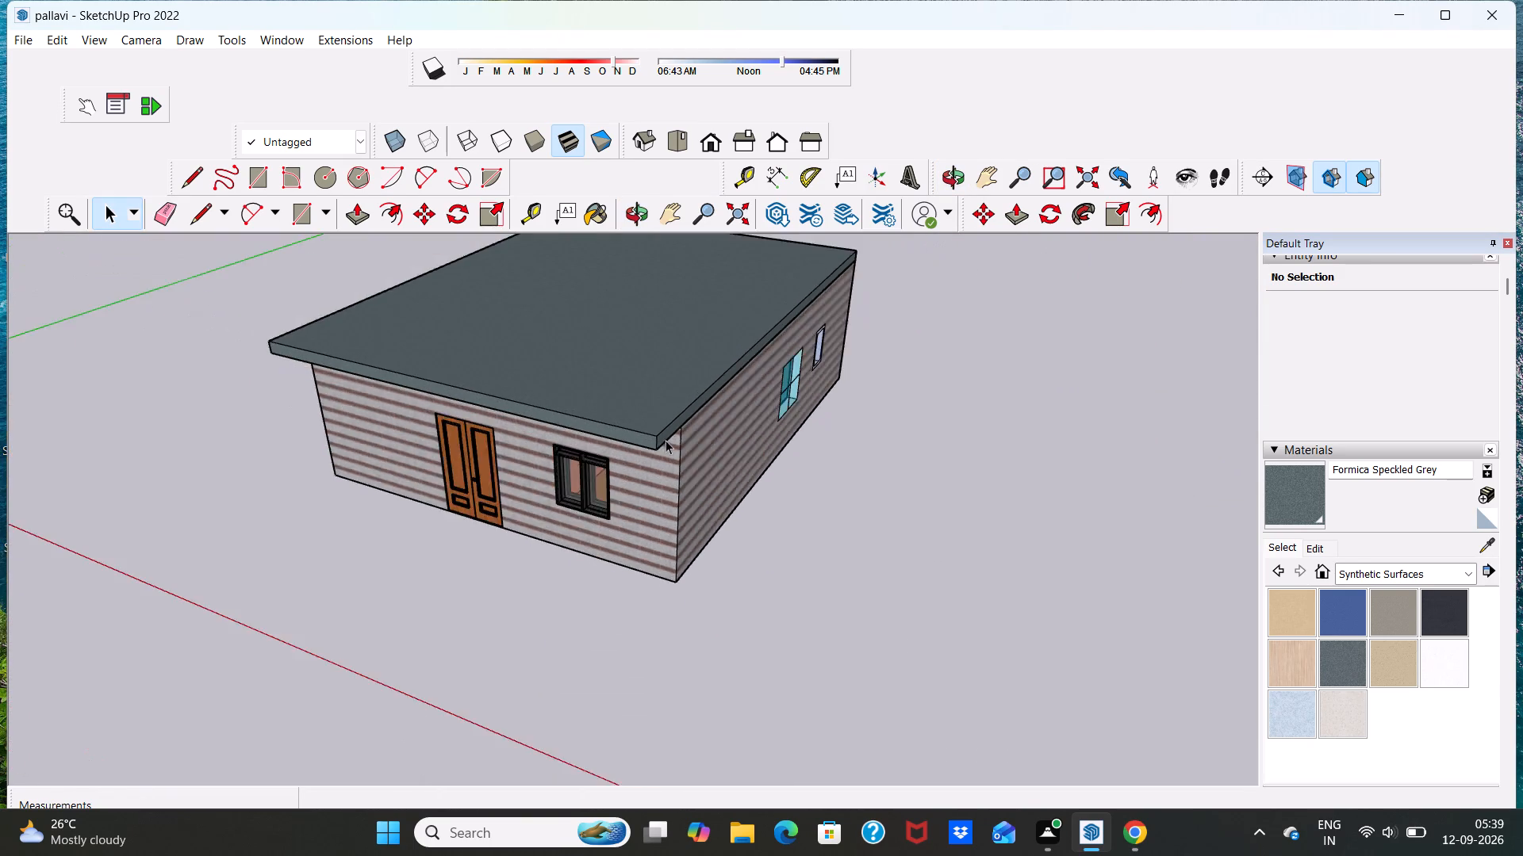
scroll(666, 440, down, 5)
scroll(516, 467, up, 6)
scroll(518, 449, down, 5)
scroll(443, 451, up, 1)
middle_drag(443, 451, 946, 518)
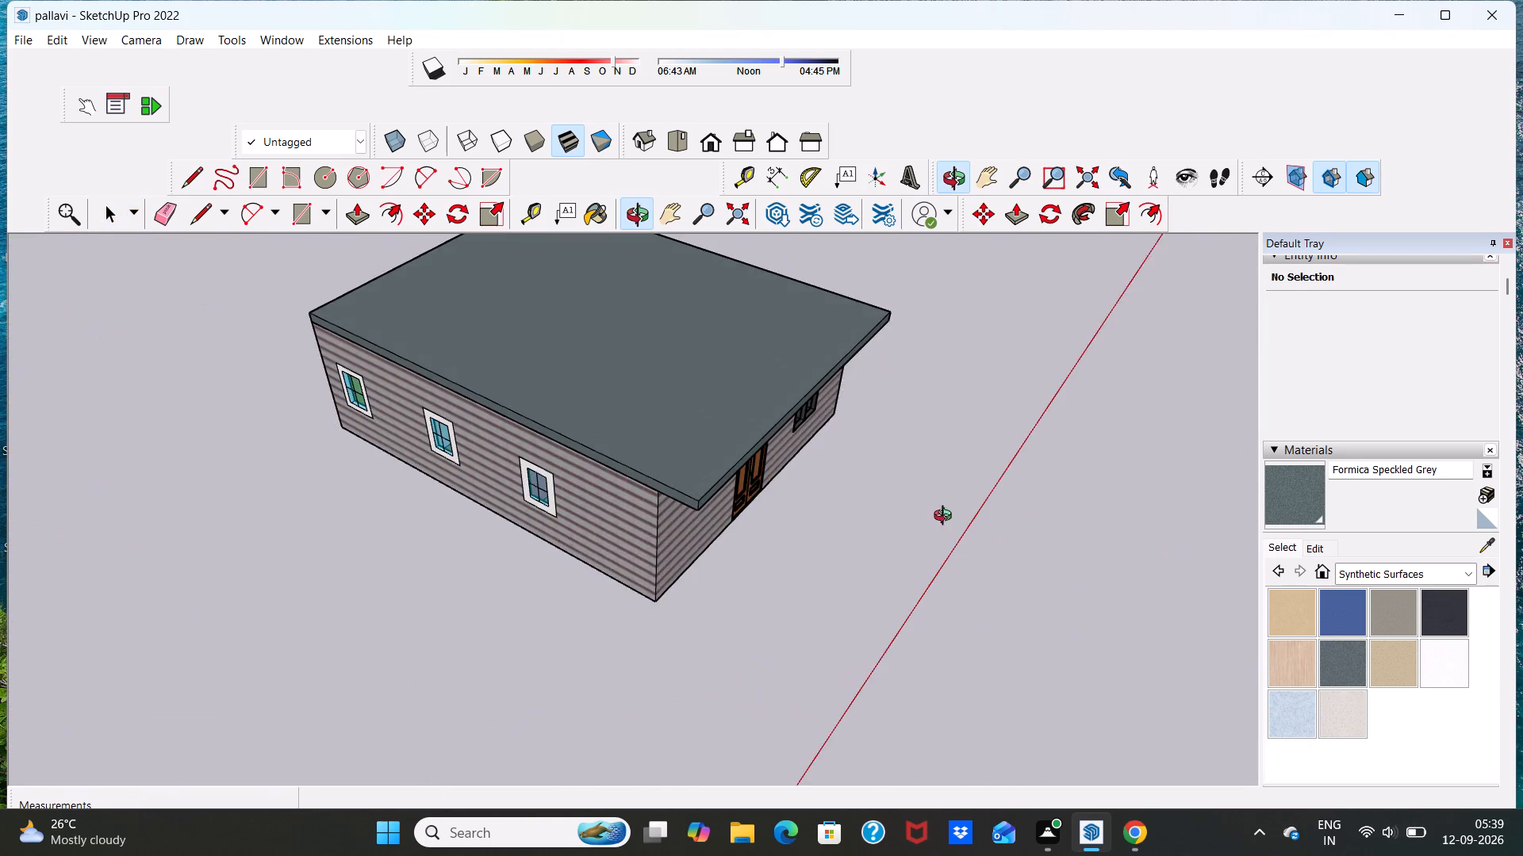
middle_drag(946, 518, 946, 514)
scroll(636, 537, up, 13)
scroll(692, 445, up, 4)
scroll(693, 444, down, 12)
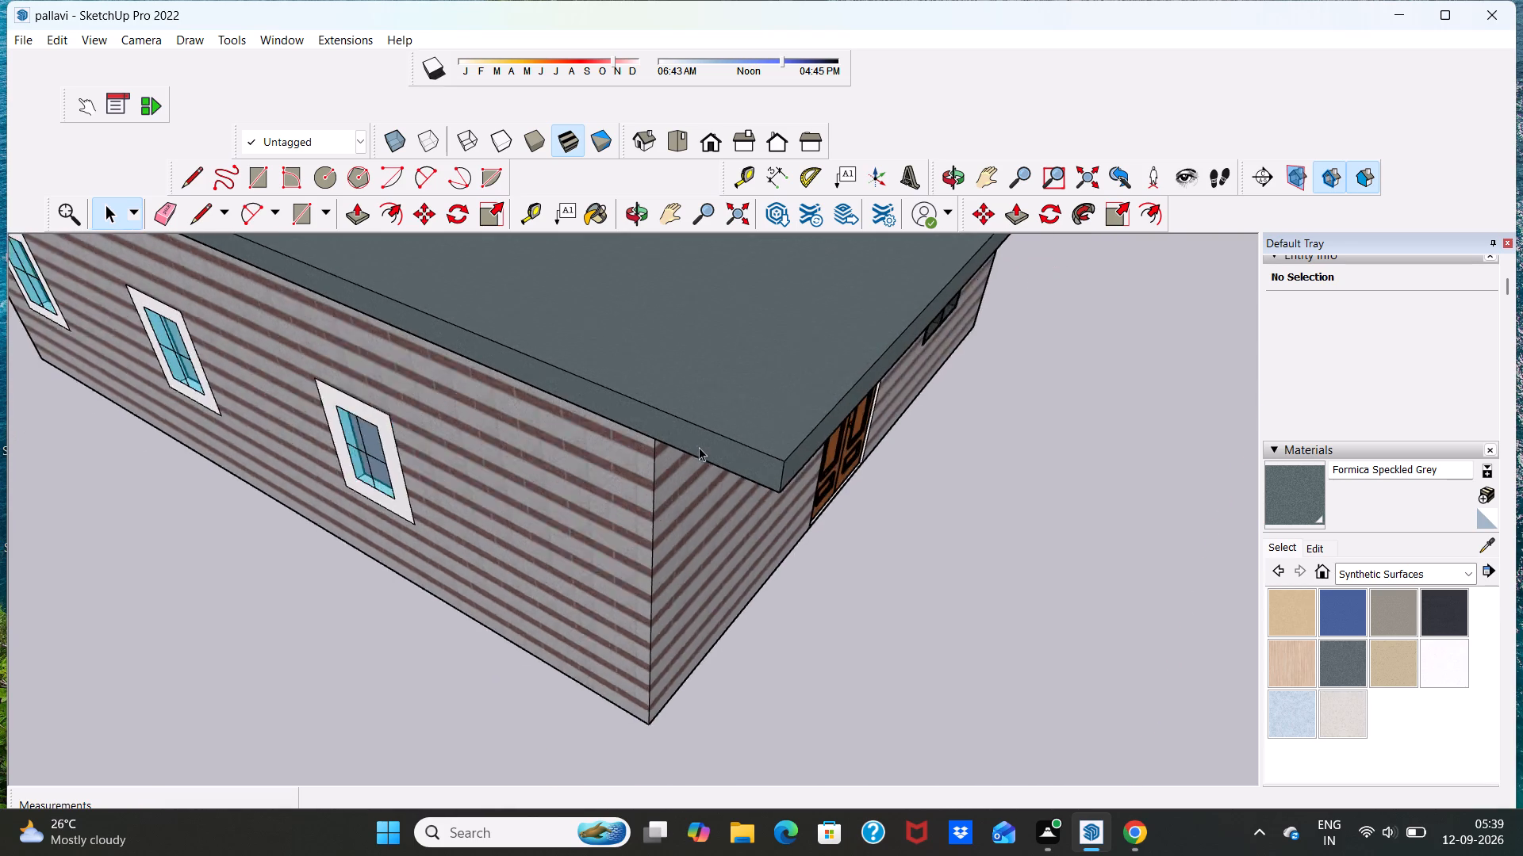
scroll(699, 447, down, 10)
scroll(781, 464, up, 1)
middle_drag(785, 469, 598, 270)
scroll(597, 270, up, 1)
scroll(597, 270, down, 7)
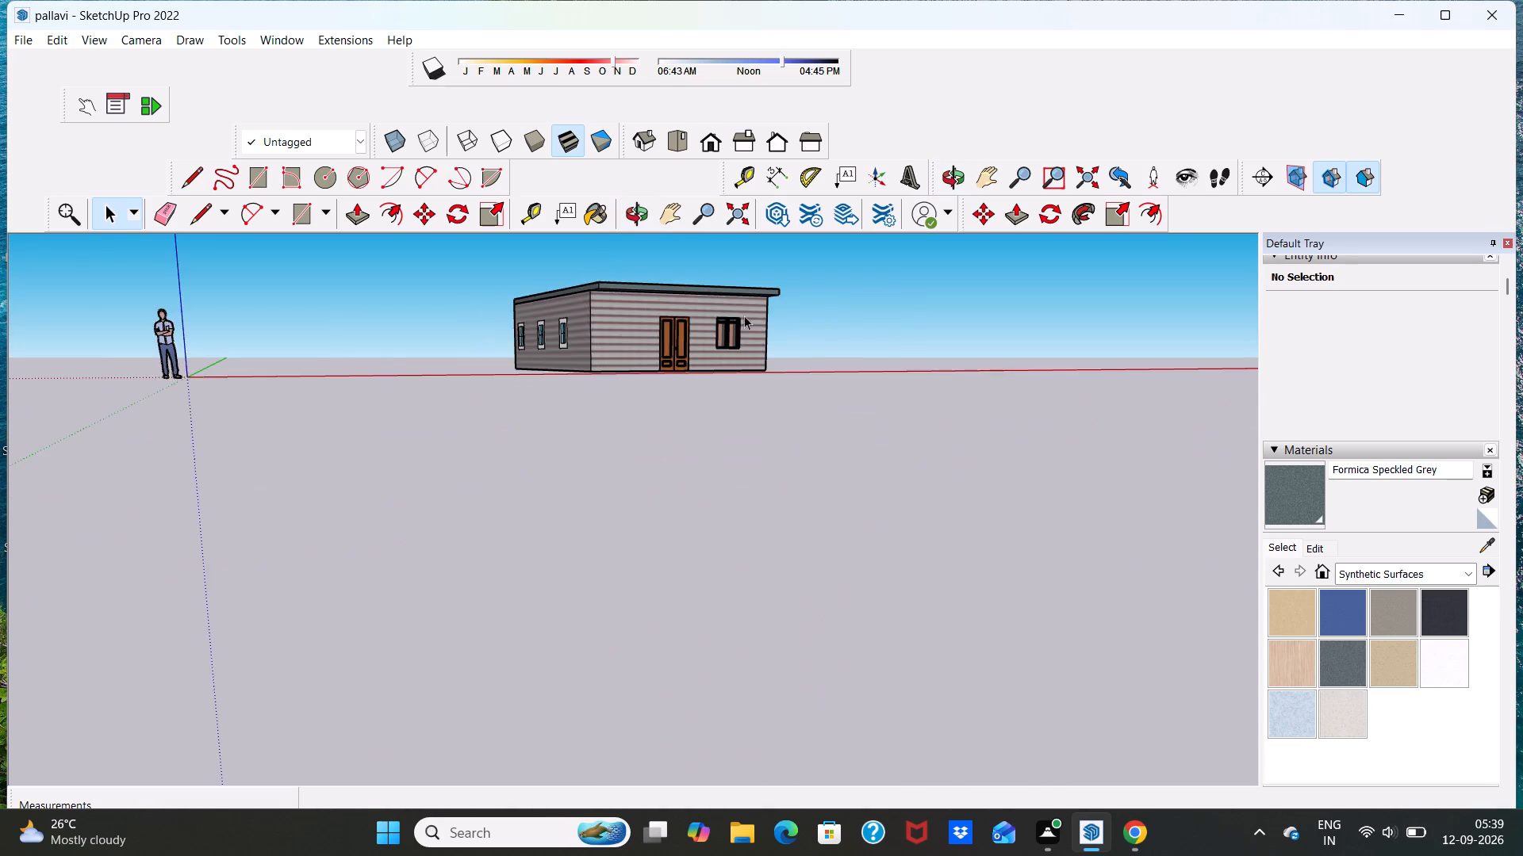
scroll(819, 328, up, 1)
Frame the whole house from a raised front angle and start a 2D graphic export.
middle_drag(819, 328, 620, 460)
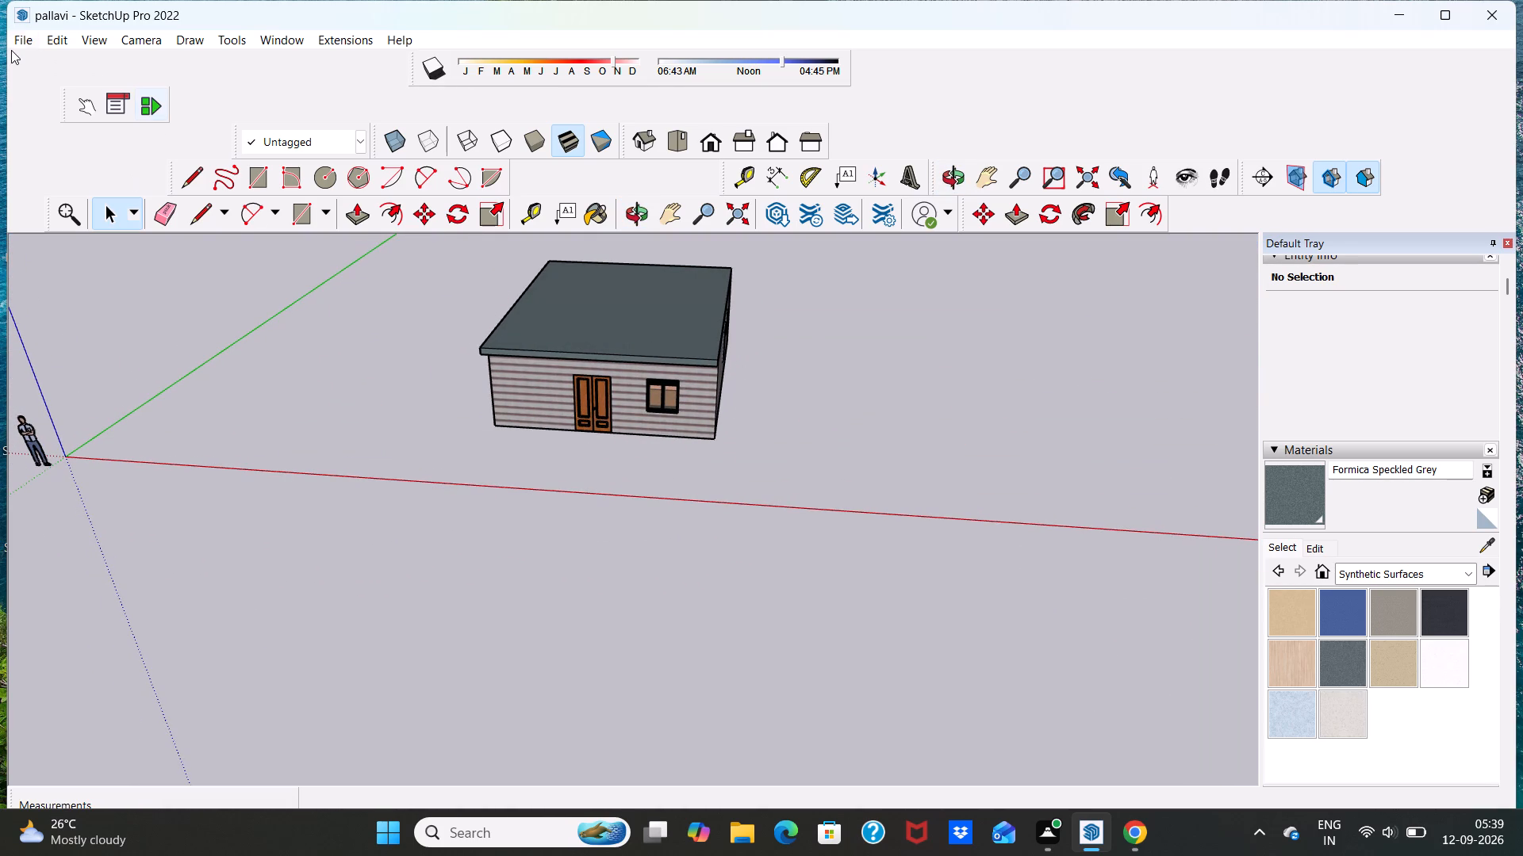
click(21, 40)
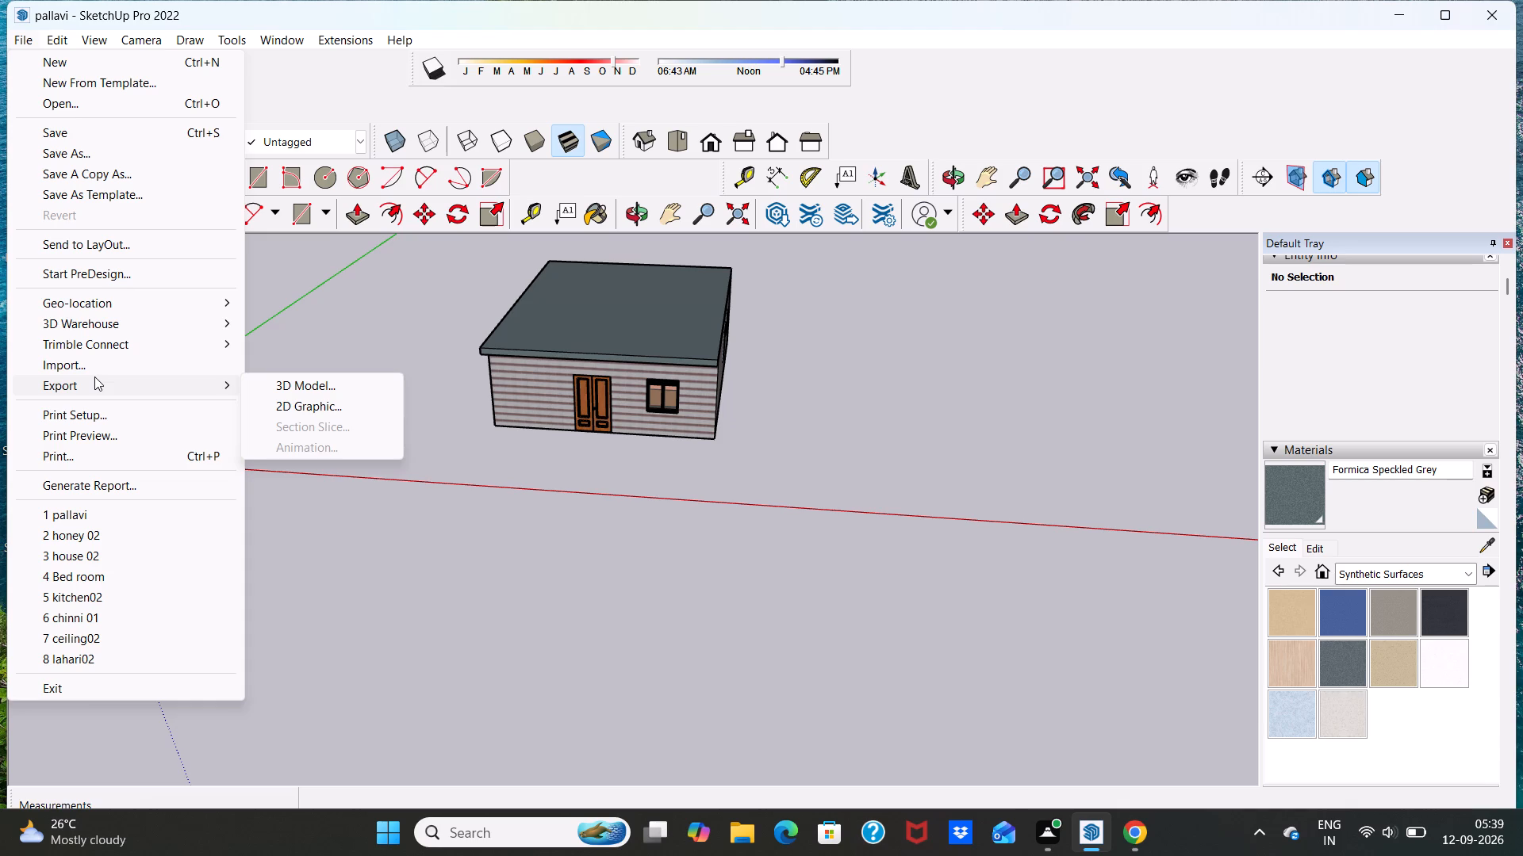
click(94, 376)
click(287, 408)
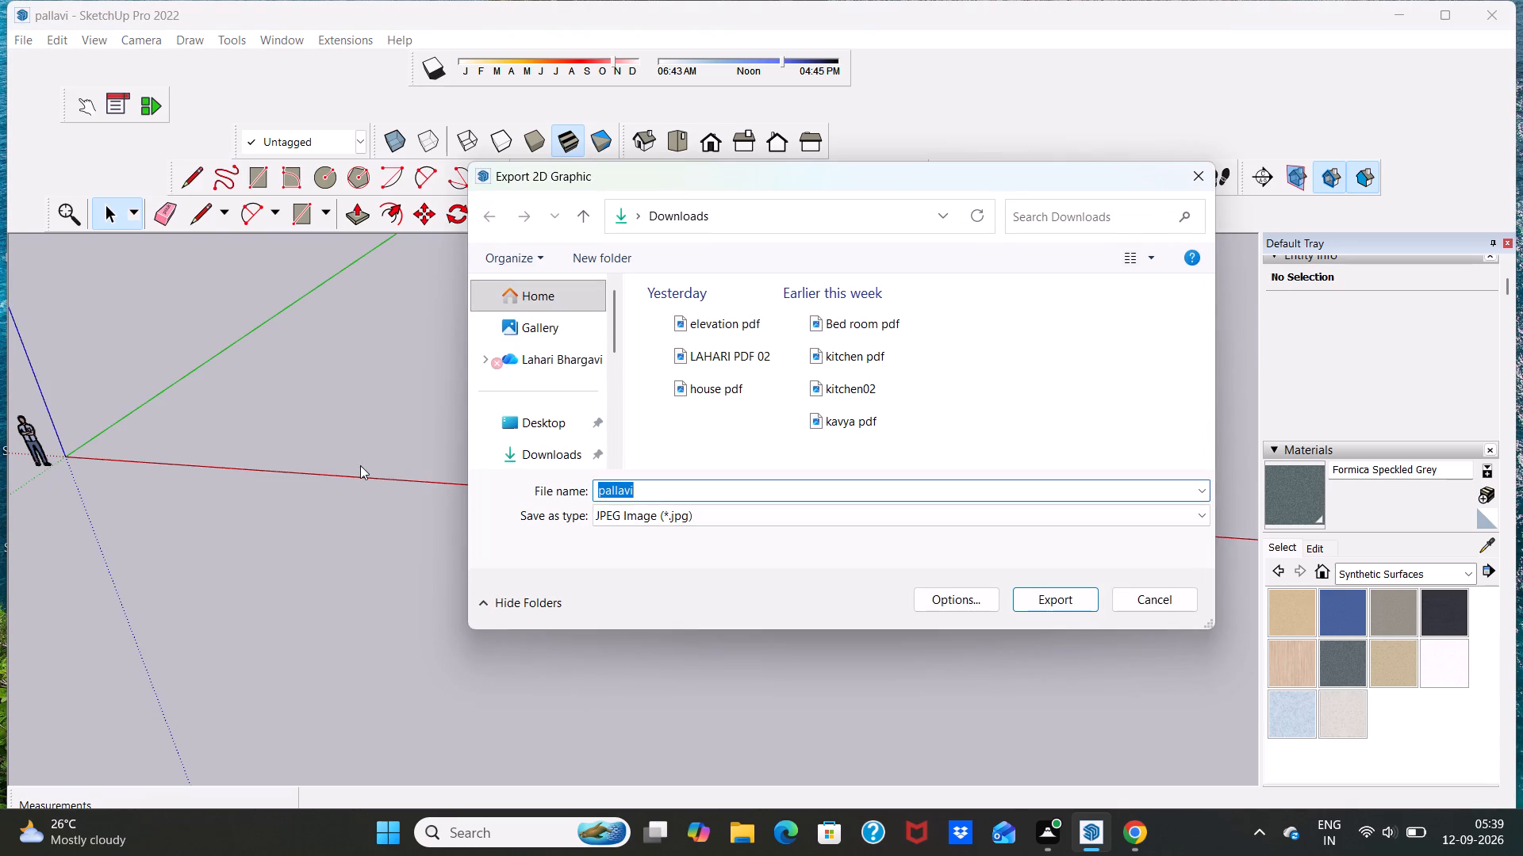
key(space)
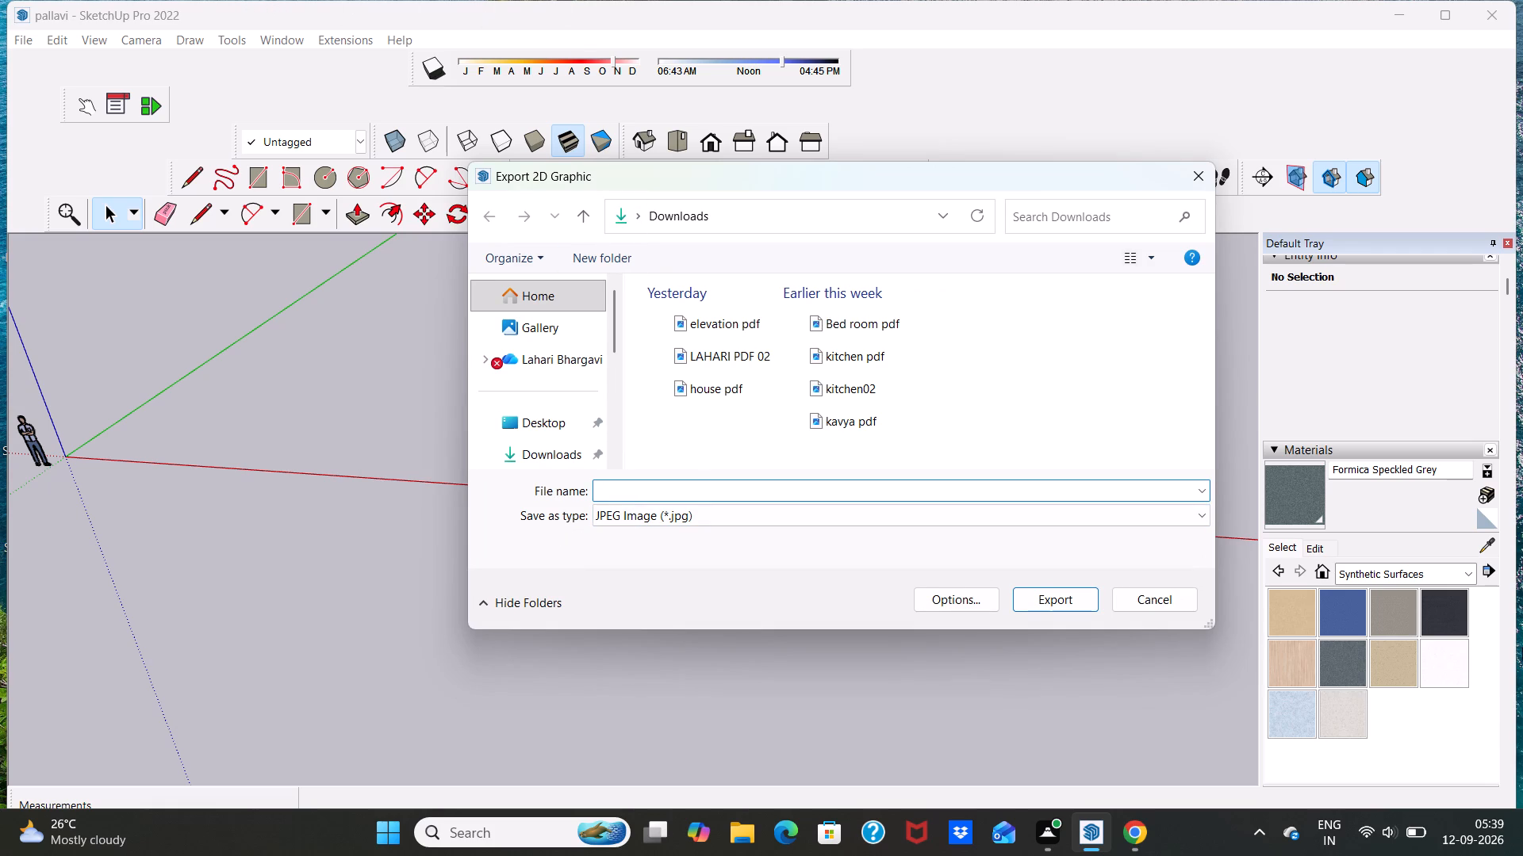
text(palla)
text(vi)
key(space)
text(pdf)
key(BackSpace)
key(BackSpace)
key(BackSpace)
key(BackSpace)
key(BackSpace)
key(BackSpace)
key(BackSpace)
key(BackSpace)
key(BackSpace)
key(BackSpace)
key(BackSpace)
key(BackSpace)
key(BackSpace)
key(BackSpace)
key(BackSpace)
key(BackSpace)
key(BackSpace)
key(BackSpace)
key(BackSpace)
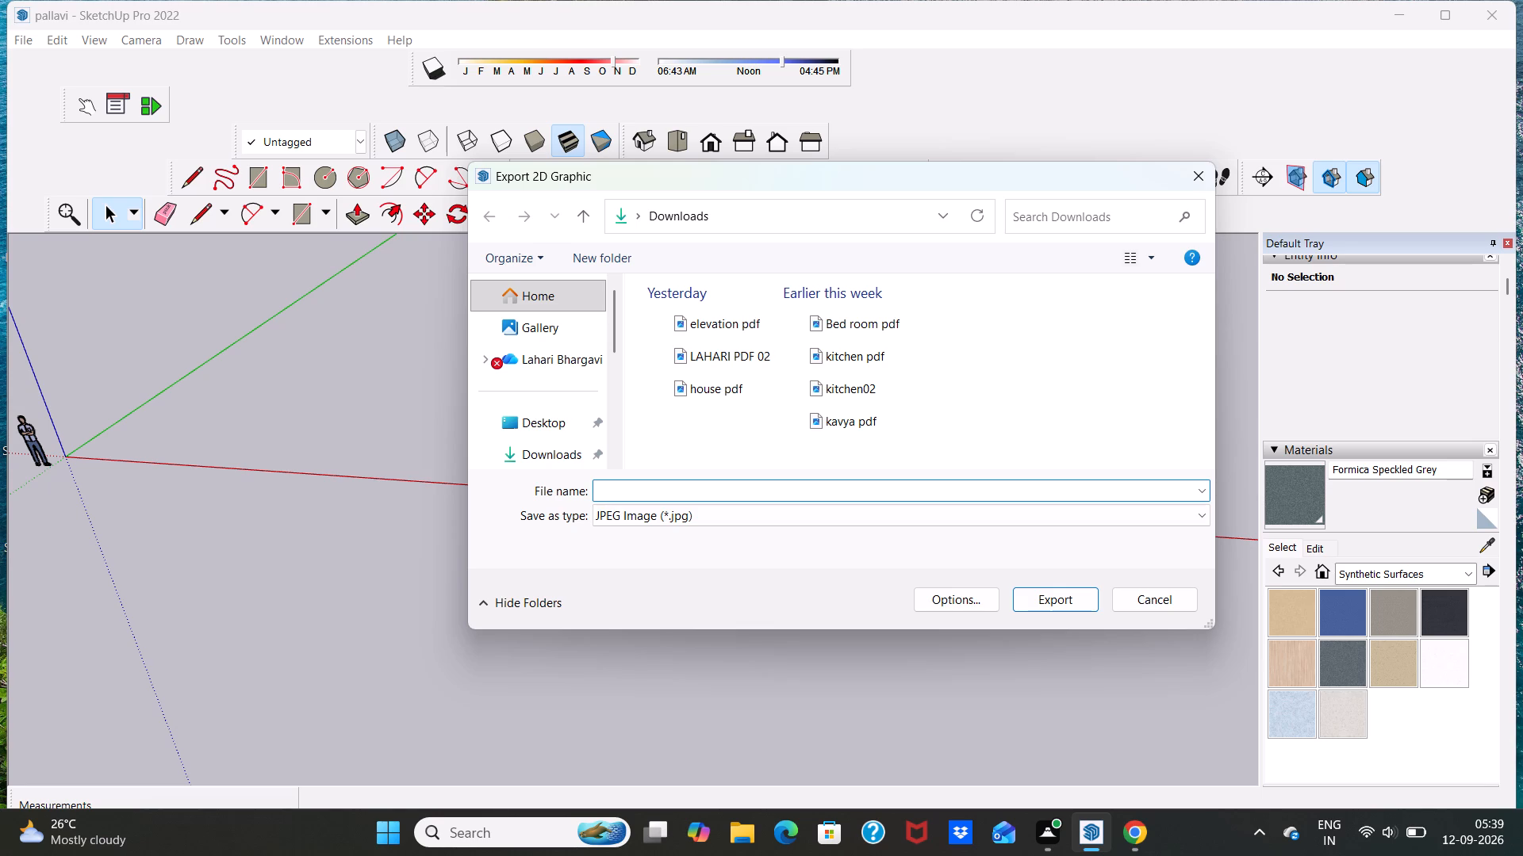
Name the export "gowthami pdf" and export it as a JPEG image to Downloads.
text(gowthami)
key(space)
key(p)
text(df)
click(1042, 594)
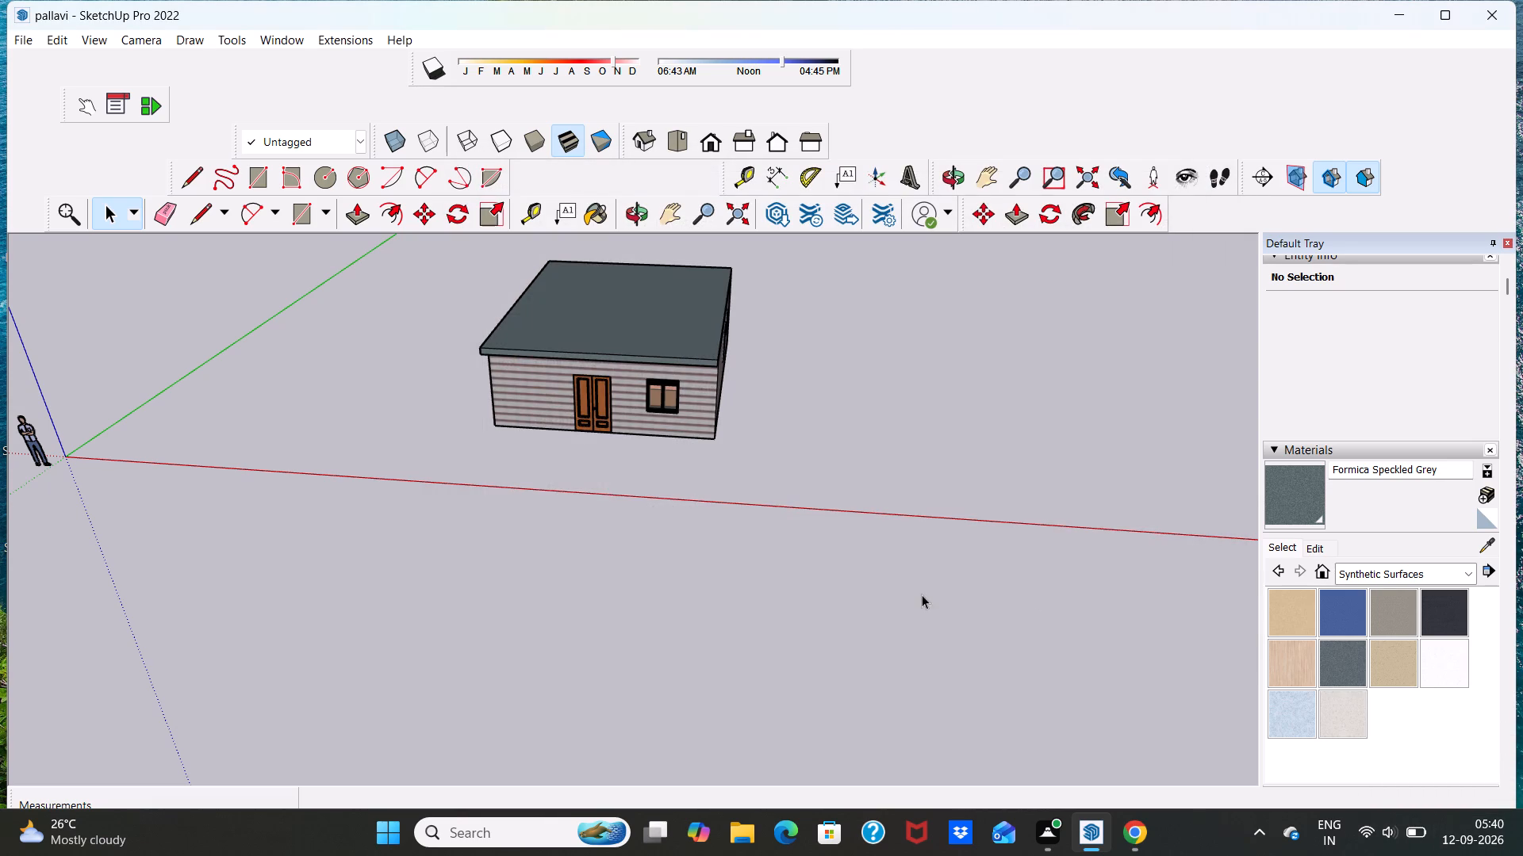